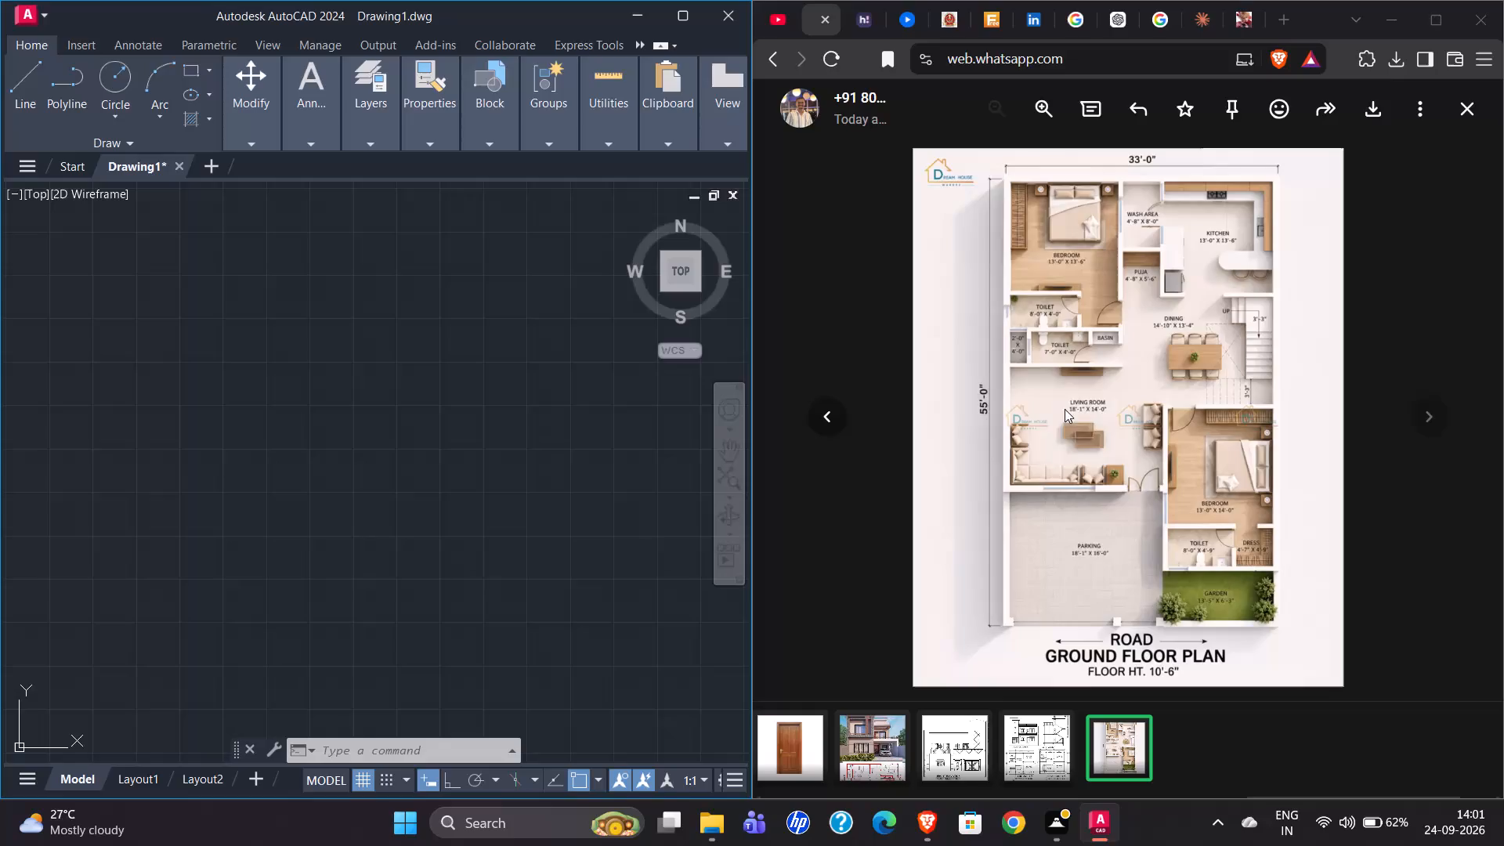
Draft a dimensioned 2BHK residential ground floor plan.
Examine the room layout and dimensions on the ground floor plan reference image.
{"action": "scroll", "coordinate": [1196, 350], "scroll_direction": "up", "scroll_amount": 4}
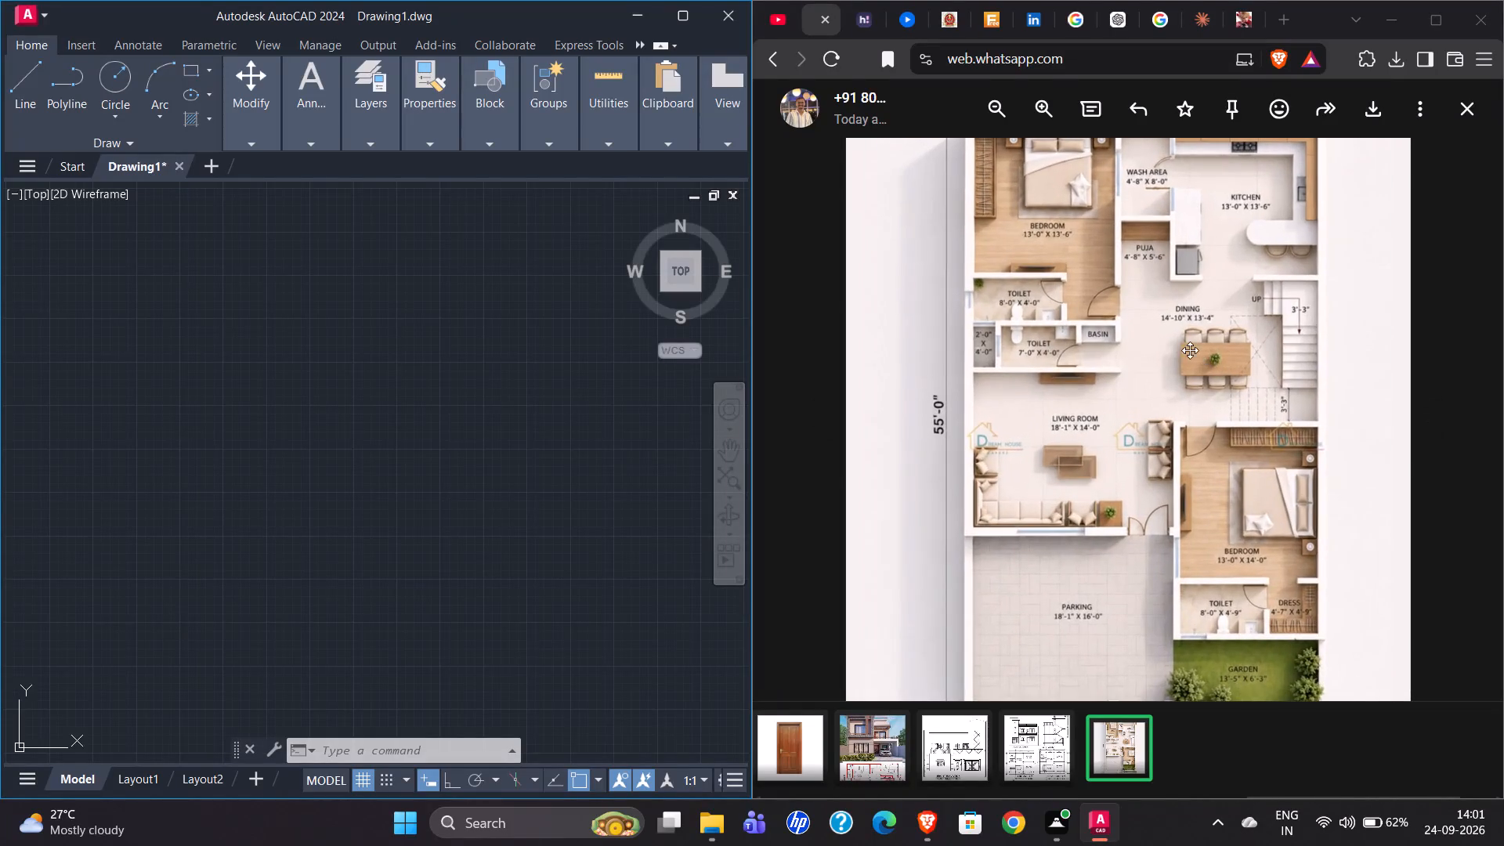
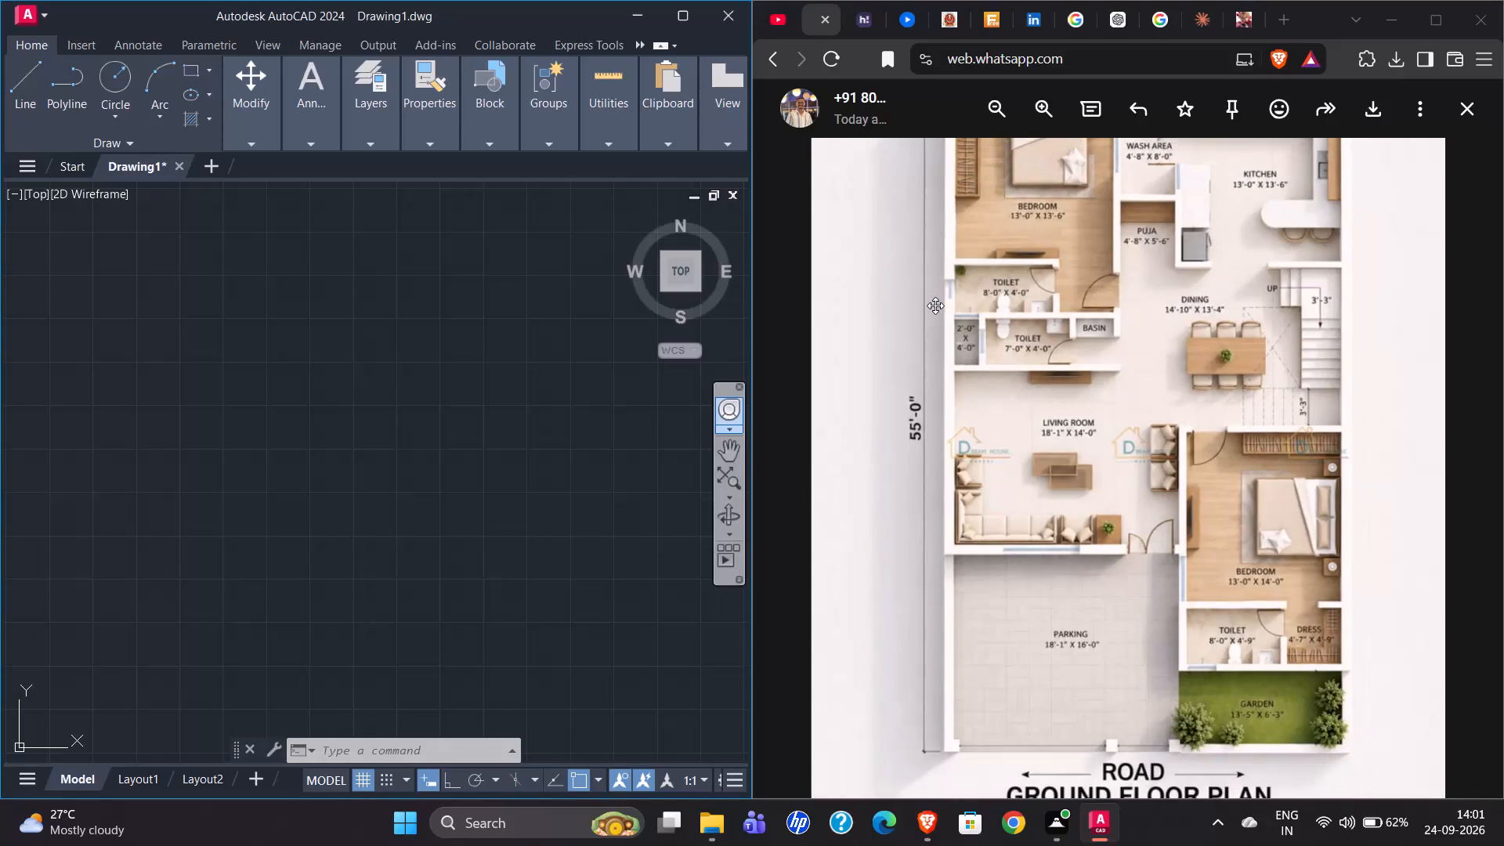
Configure the drawing units to Engineering length with 0'-0.0" precision and an insertion scale in inches.
{"action": "scroll", "coordinate": [935, 305], "scroll_direction": "down", "scroll_amount": 1}
{"action": "scroll", "coordinate": [1065, 648], "scroll_direction": "up", "scroll_amount": 4}
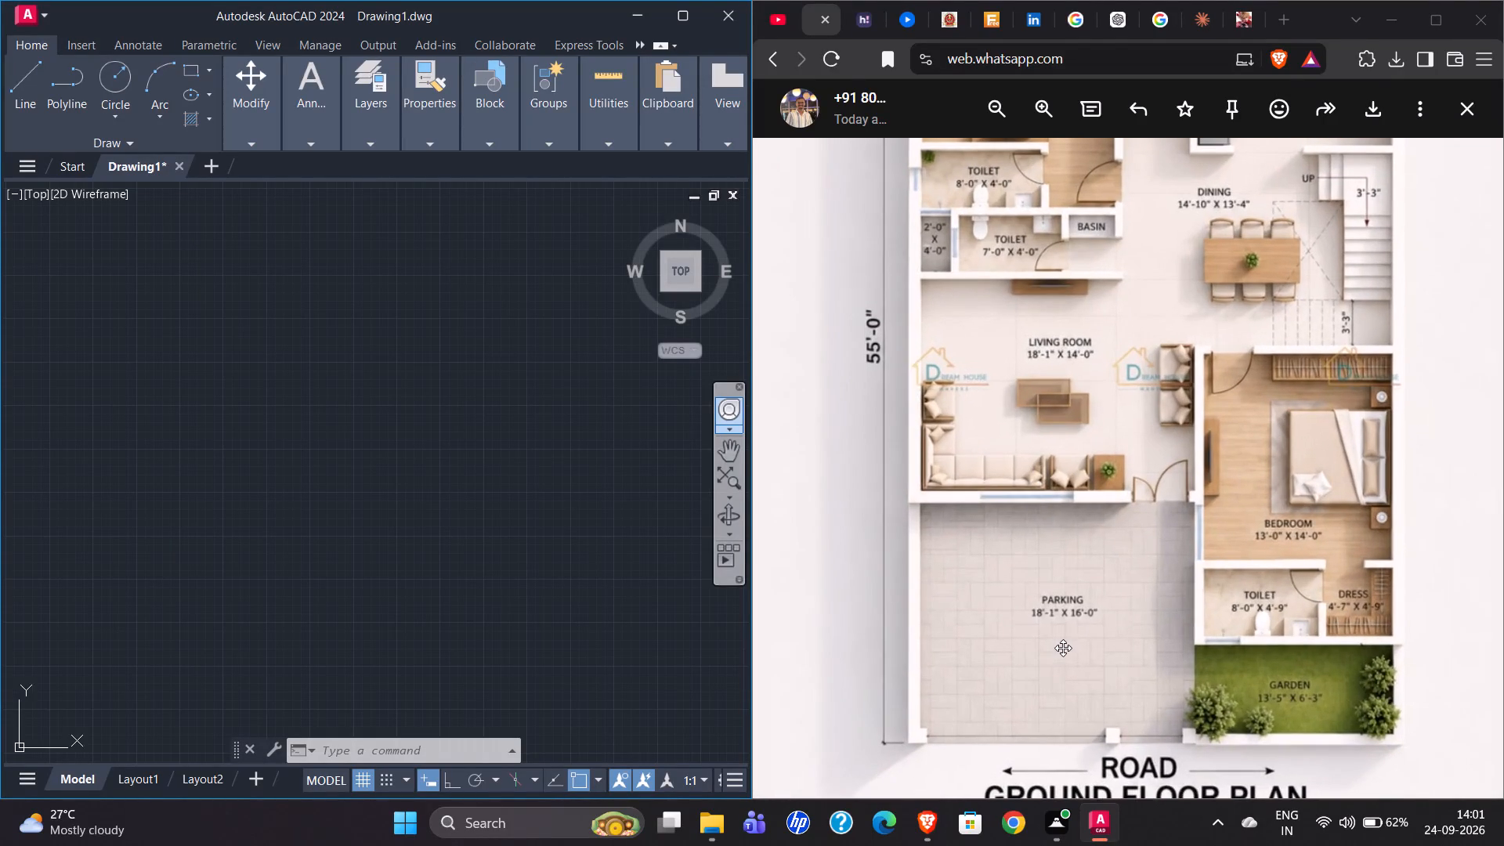
{"action": "scroll", "coordinate": [183, 416], "scroll_direction": "down", "scroll_amount": 2}
{"action": "scroll", "coordinate": [257, 401], "scroll_direction": "down", "scroll_amount": 1}
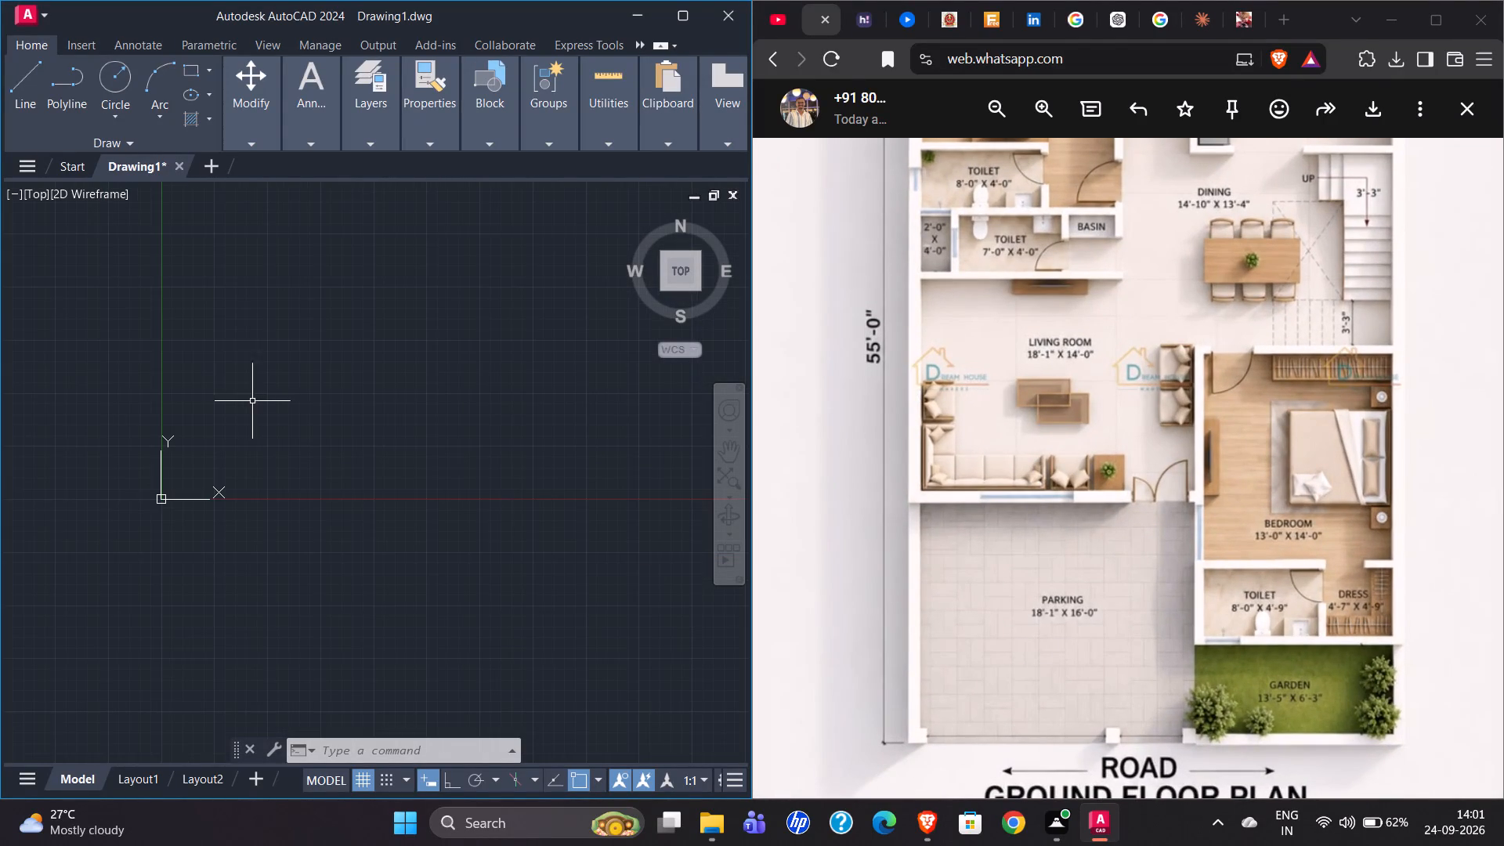
{"action": "scroll", "coordinate": [208, 388], "scroll_direction": "up", "scroll_amount": 2}
{"action": "key", "text": "u"}
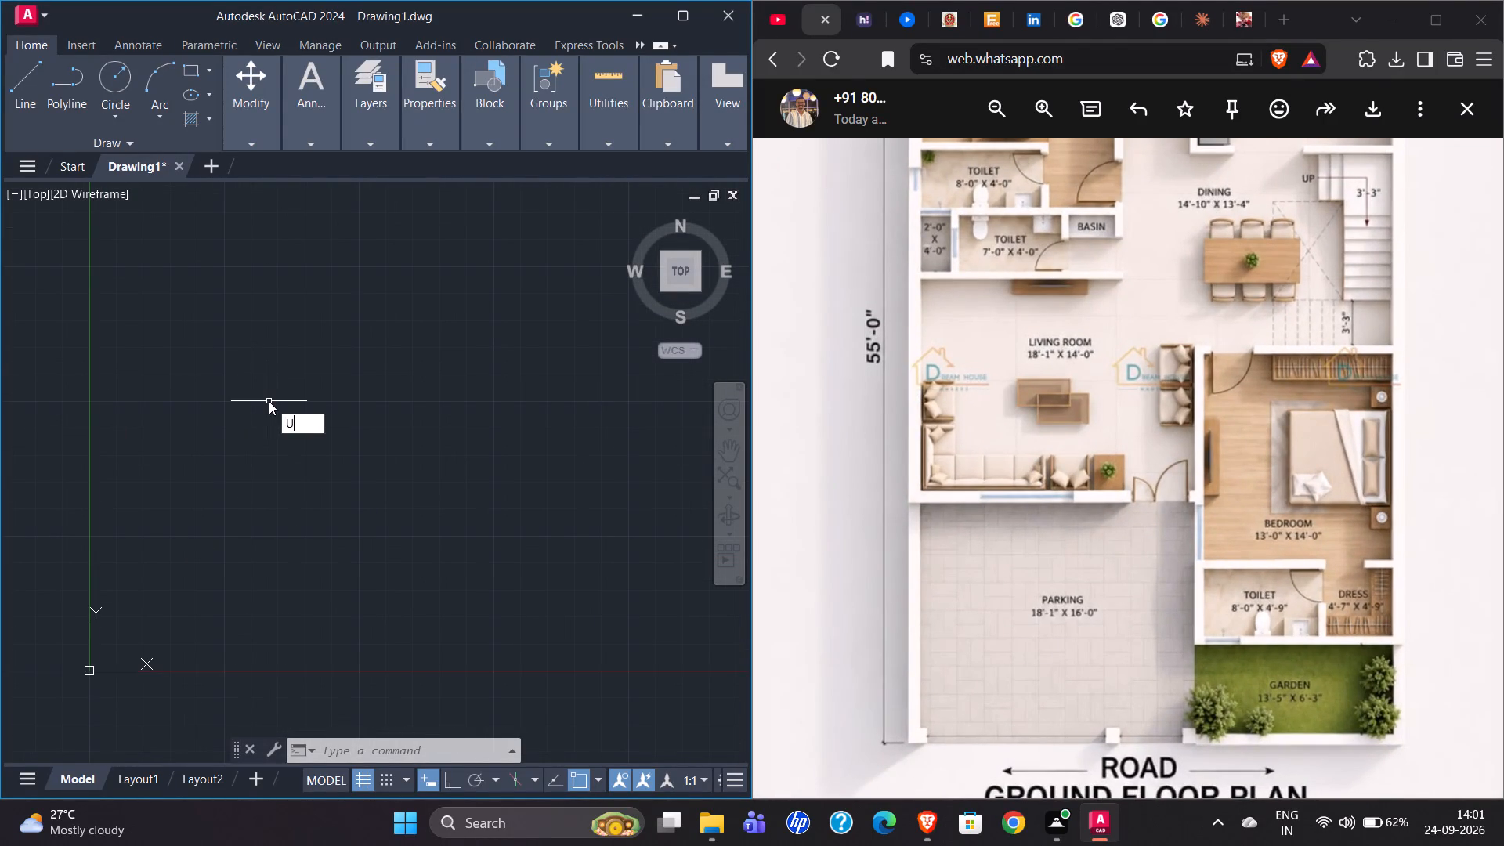
{"action": "type", "text": "NITS"}
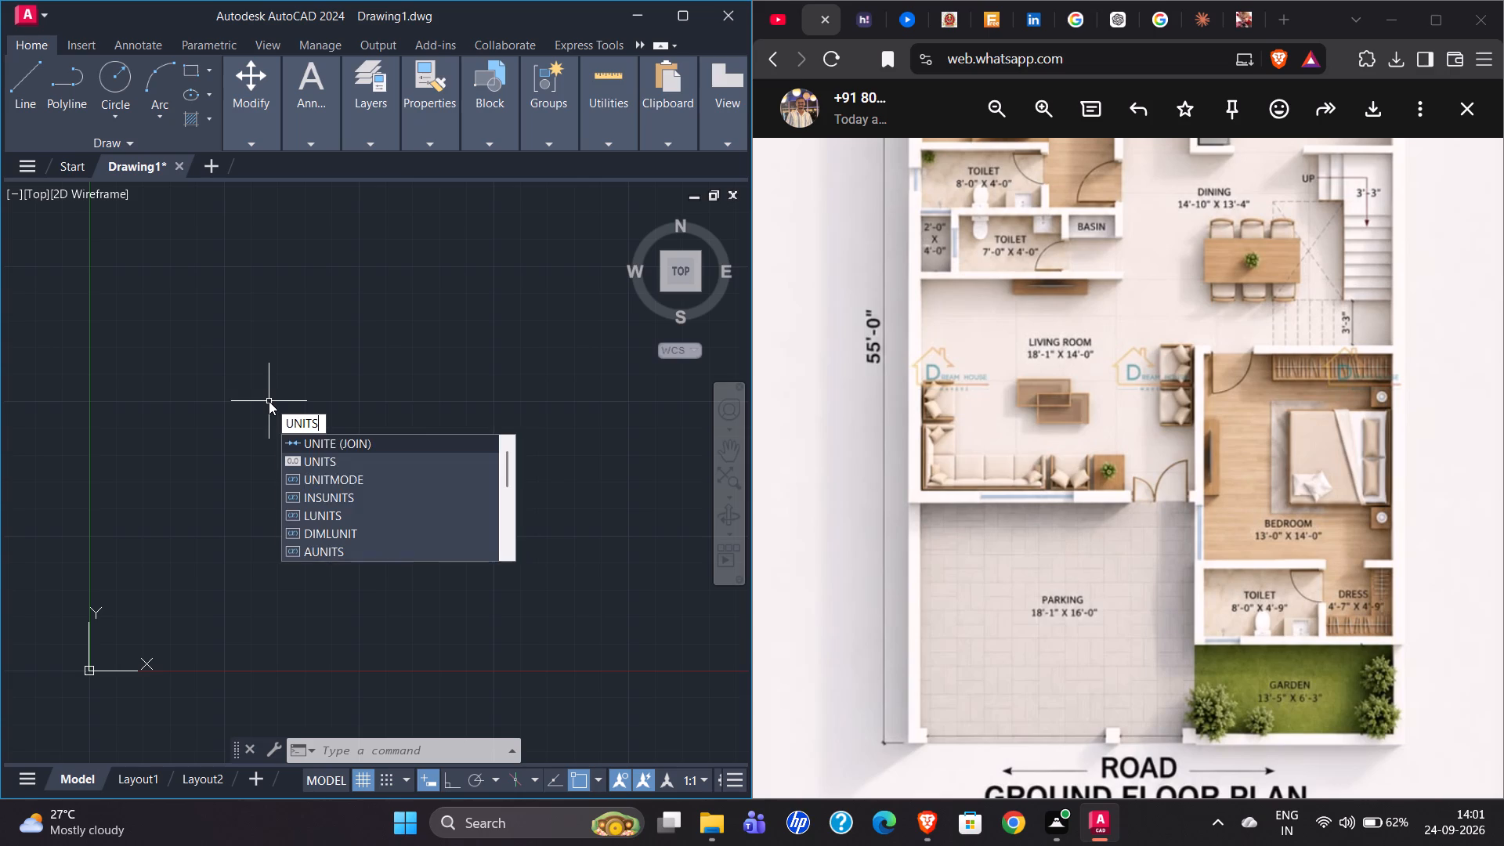
{"action": "key", "text": "Return"}
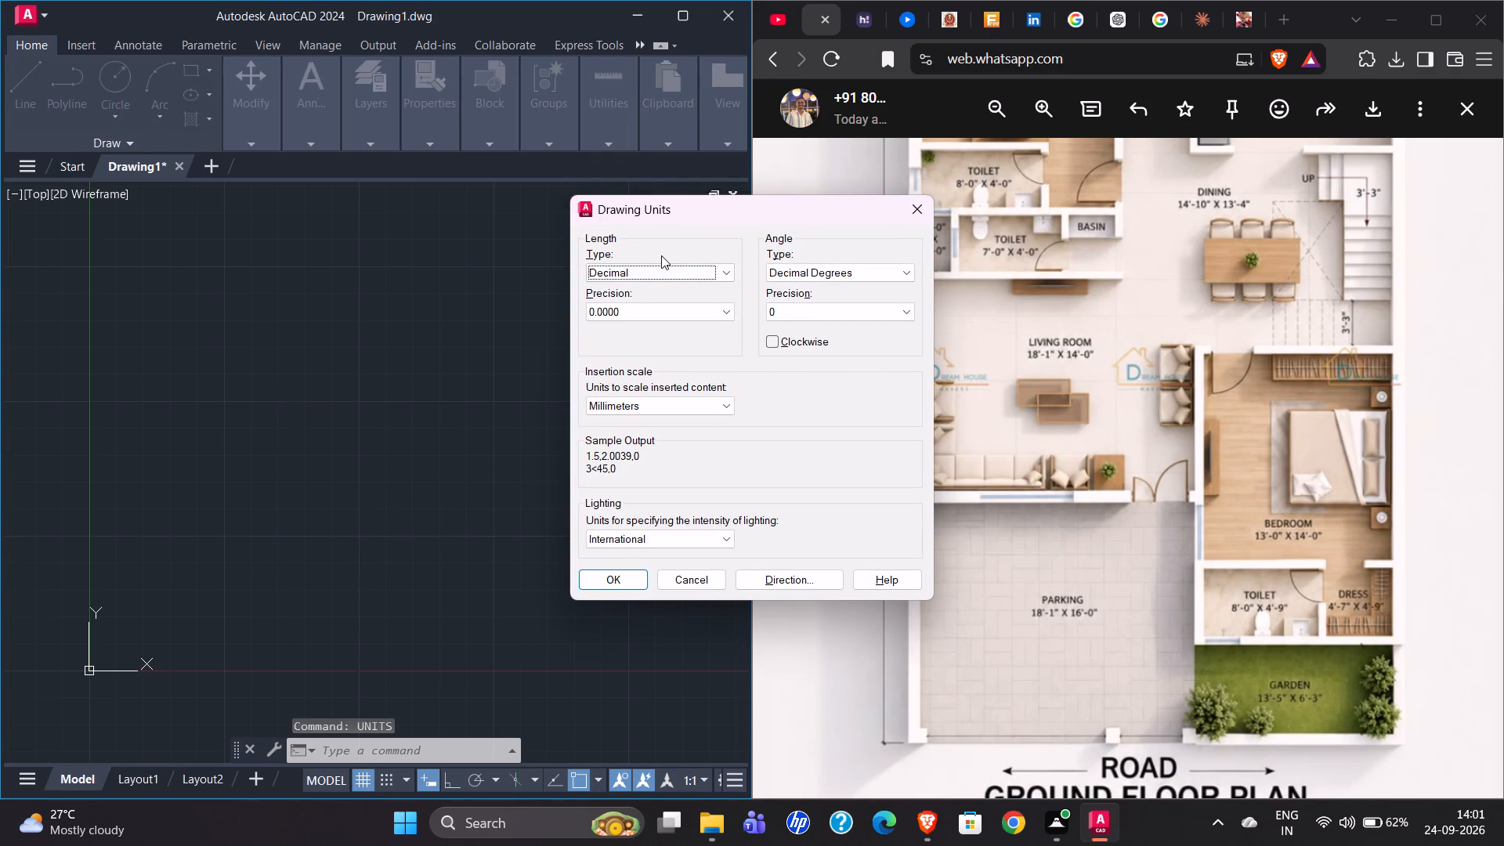
{"action": "left_click", "coordinate": [674, 276]}
{"action": "left_click", "coordinate": [664, 316]}
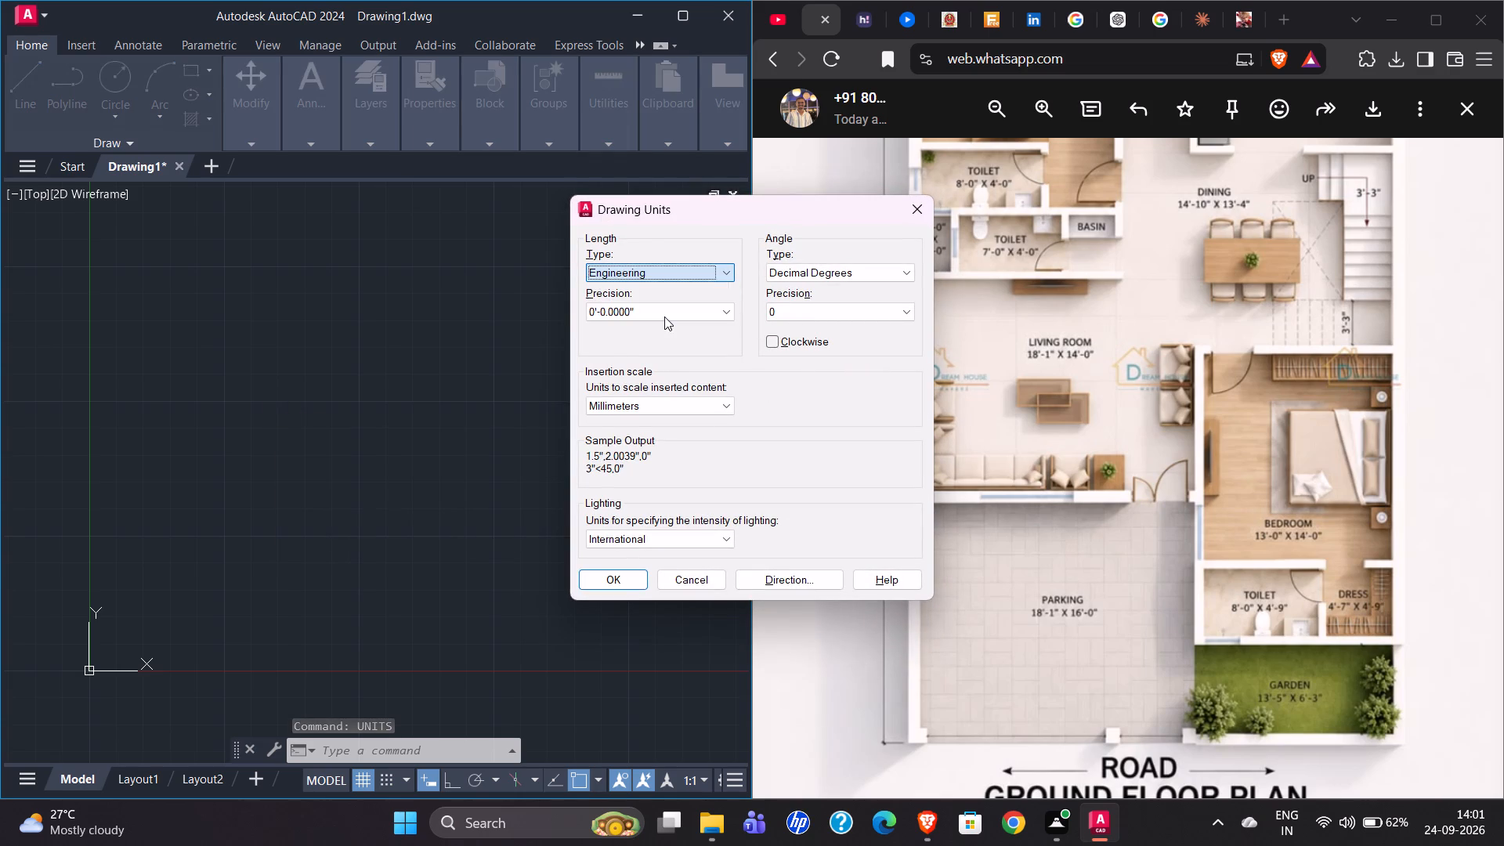
{"action": "left_click", "coordinate": [657, 317]}
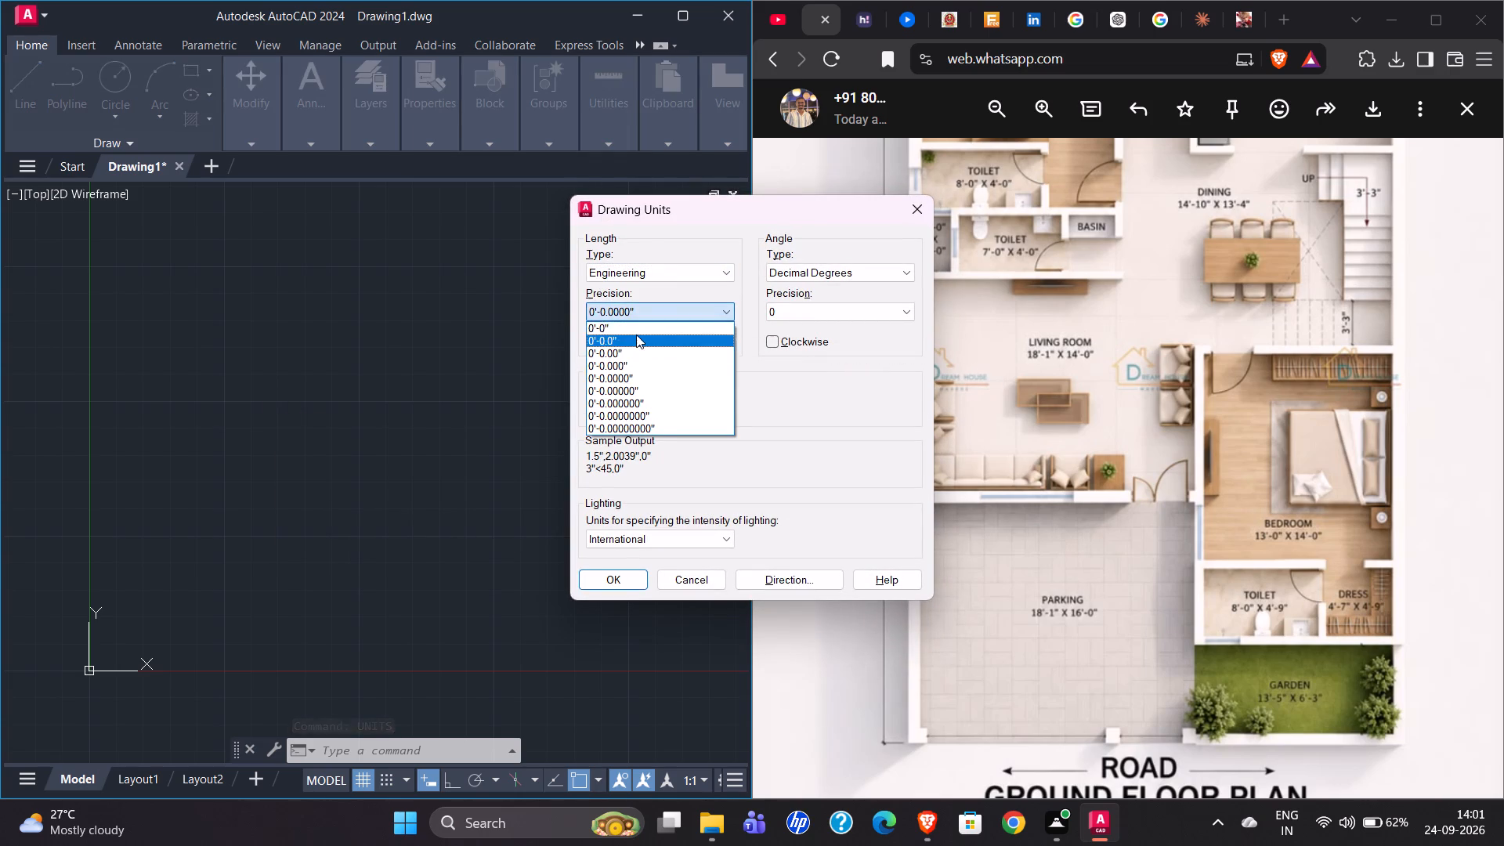
{"action": "left_click", "coordinate": [636, 334]}
{"action": "left_click", "coordinate": [662, 412]}
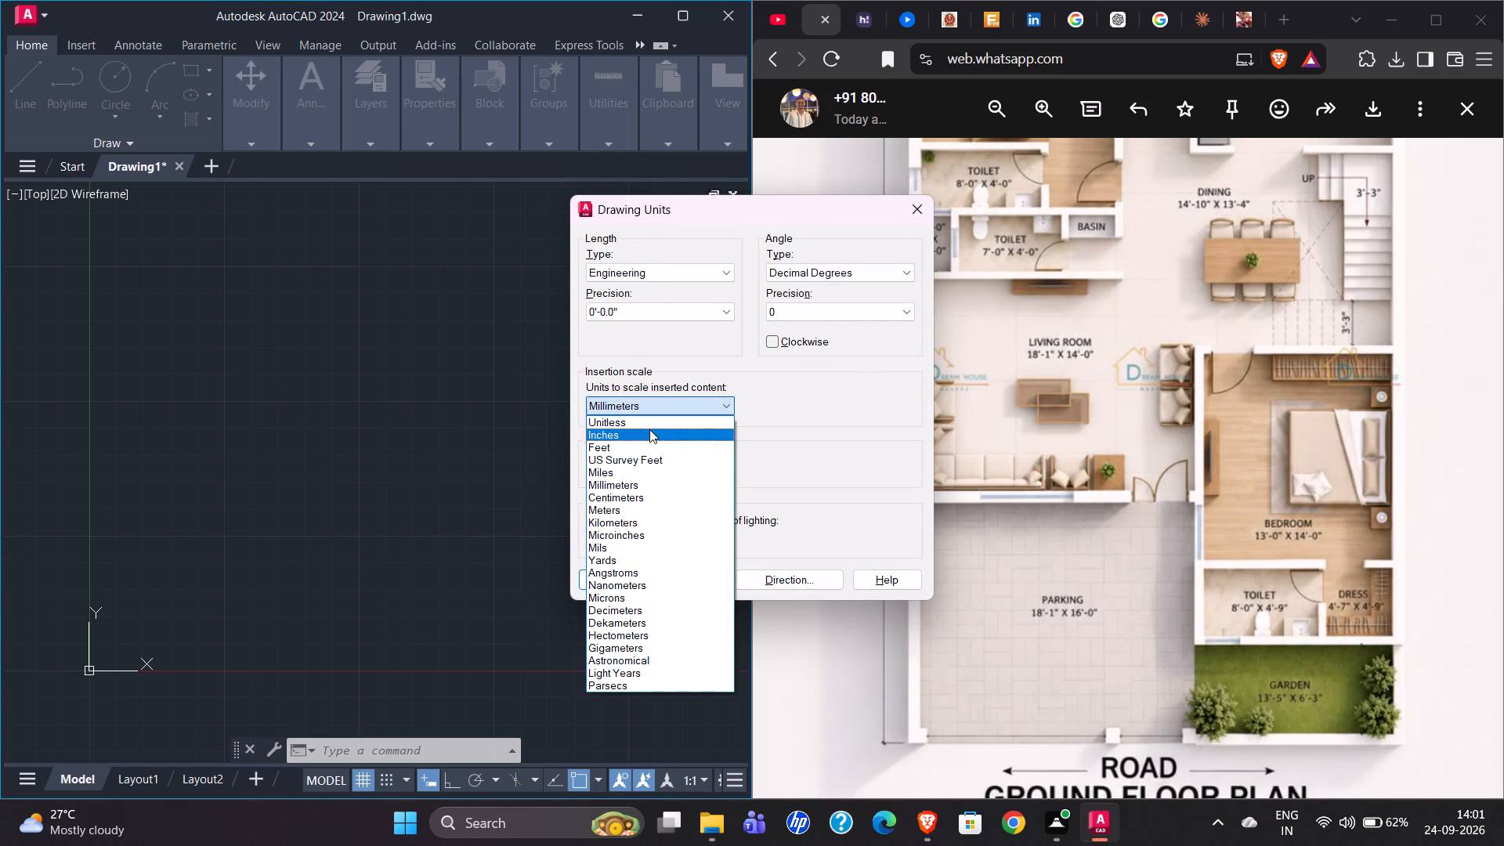
{"action": "left_click", "coordinate": [649, 431]}
{"action": "left_click", "coordinate": [622, 576]}
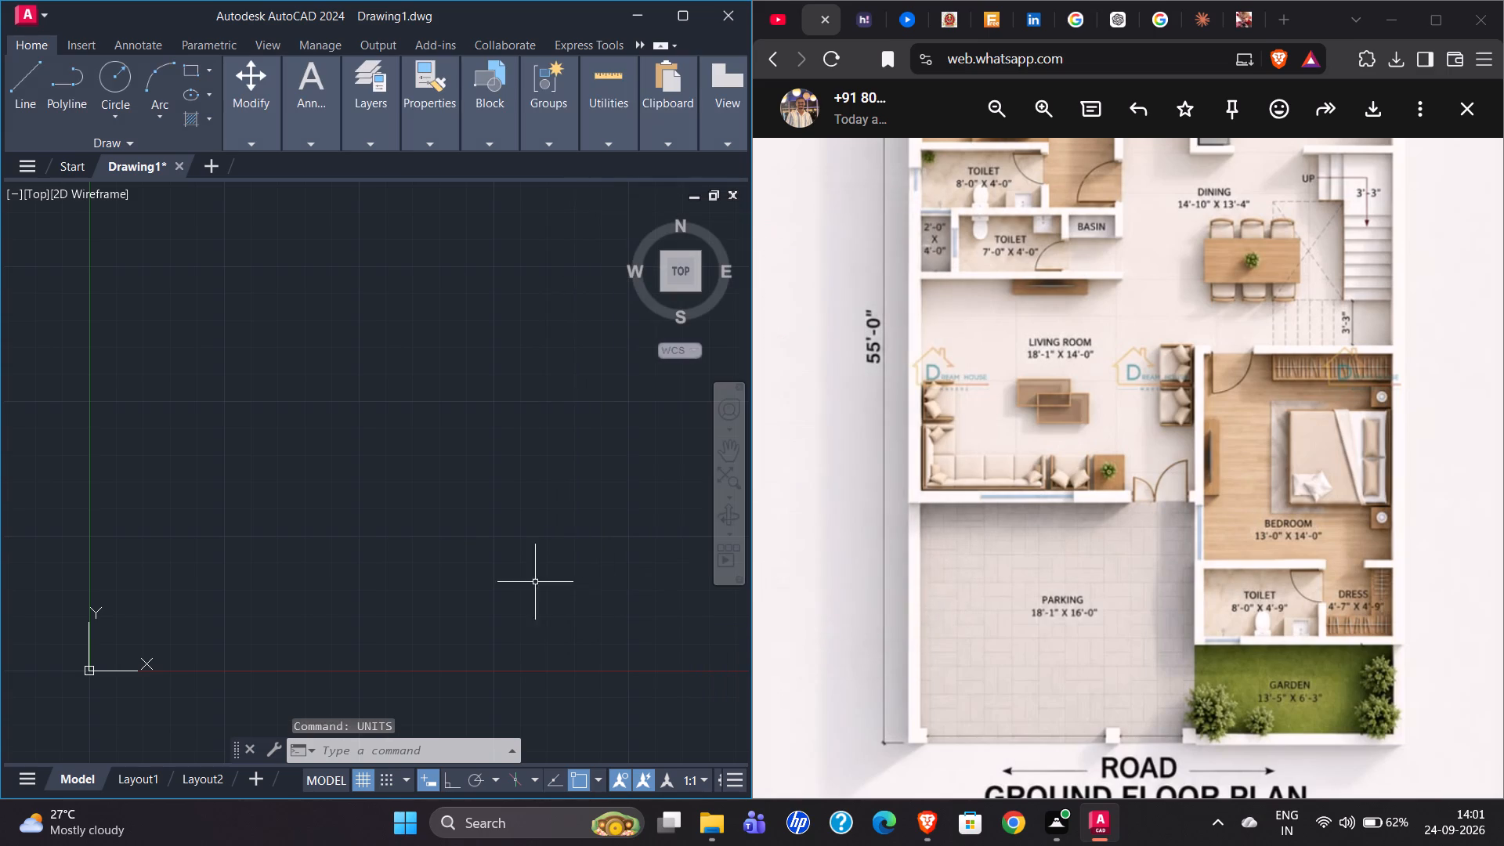
Draw the plan's outer boundary as a 33' wide by 55' high rectangle starting at the origin 0,0.
{"action": "left_click", "coordinate": [194, 68]}
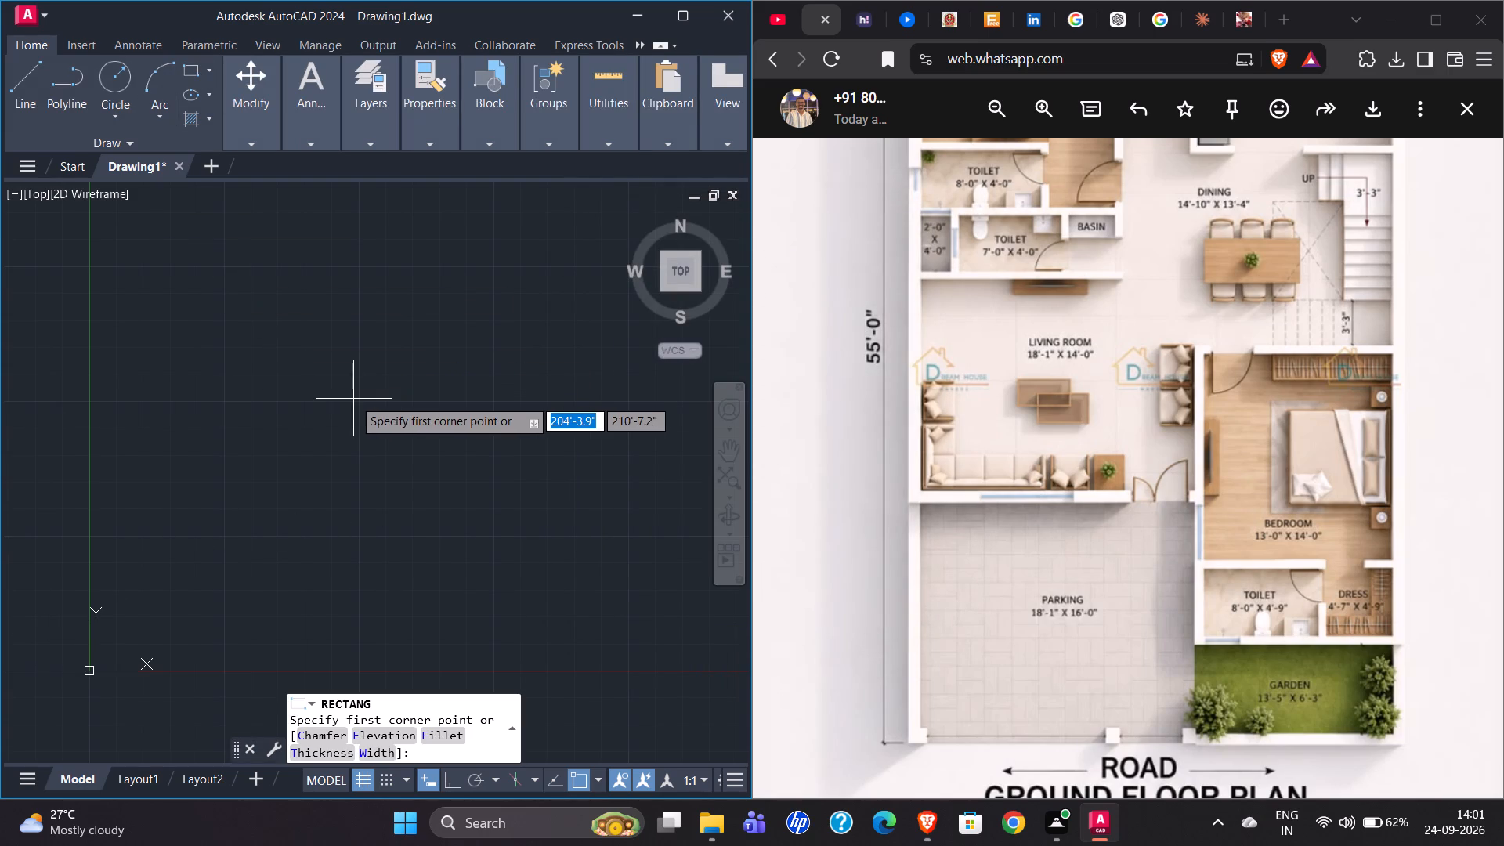
{"action": "scroll", "coordinate": [961, 421], "scroll_direction": "up", "scroll_amount": 2}
{"action": "scroll", "coordinate": [961, 421], "scroll_direction": "down", "scroll_amount": 4}
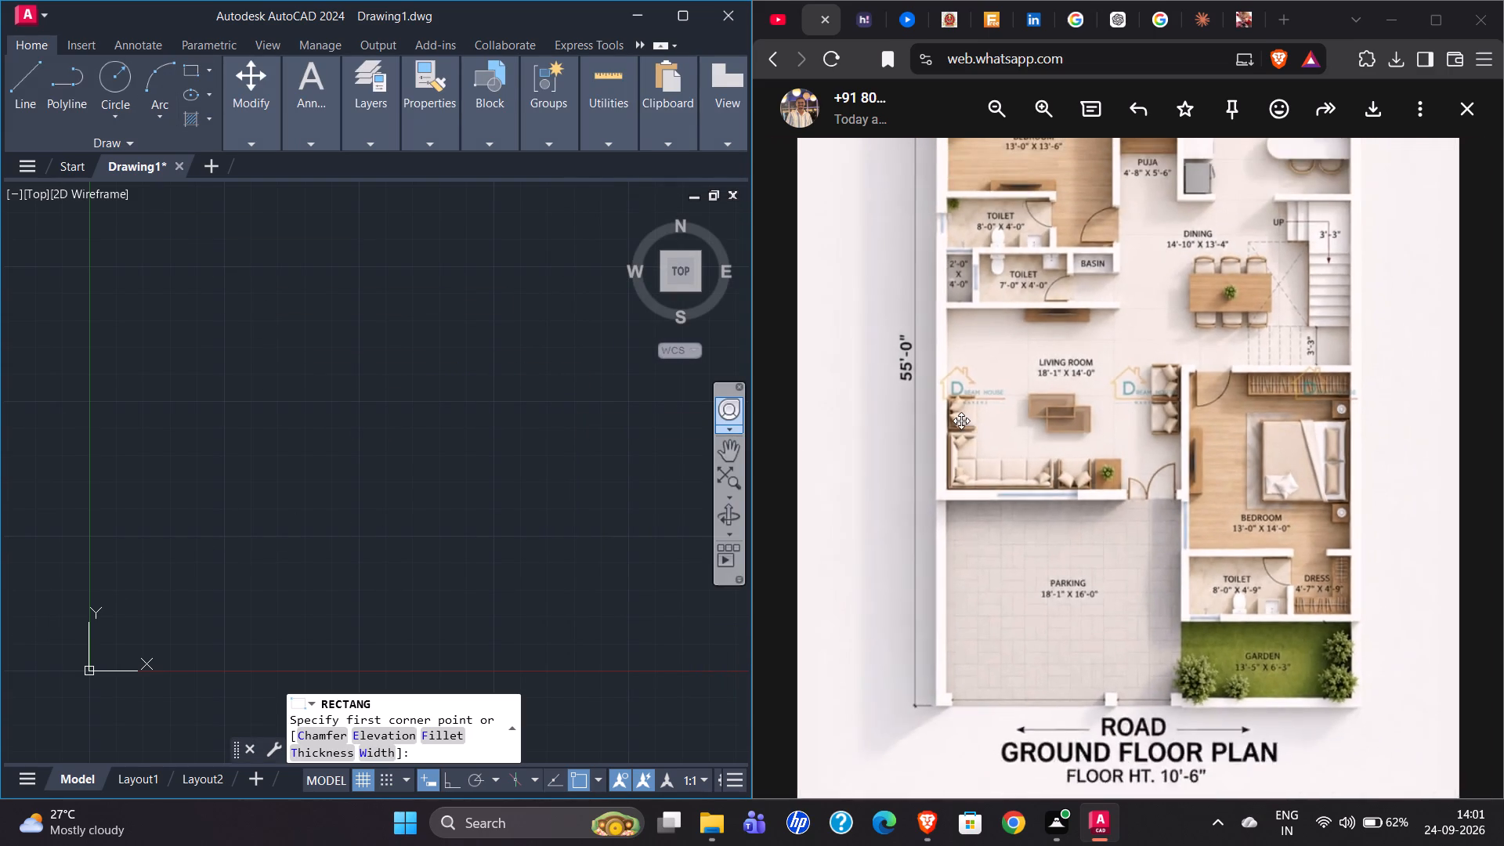
{"action": "scroll", "coordinate": [961, 420], "scroll_direction": "down", "scroll_amount": 8}
{"action": "scroll", "coordinate": [1159, 151], "scroll_direction": "up", "scroll_amount": 2}
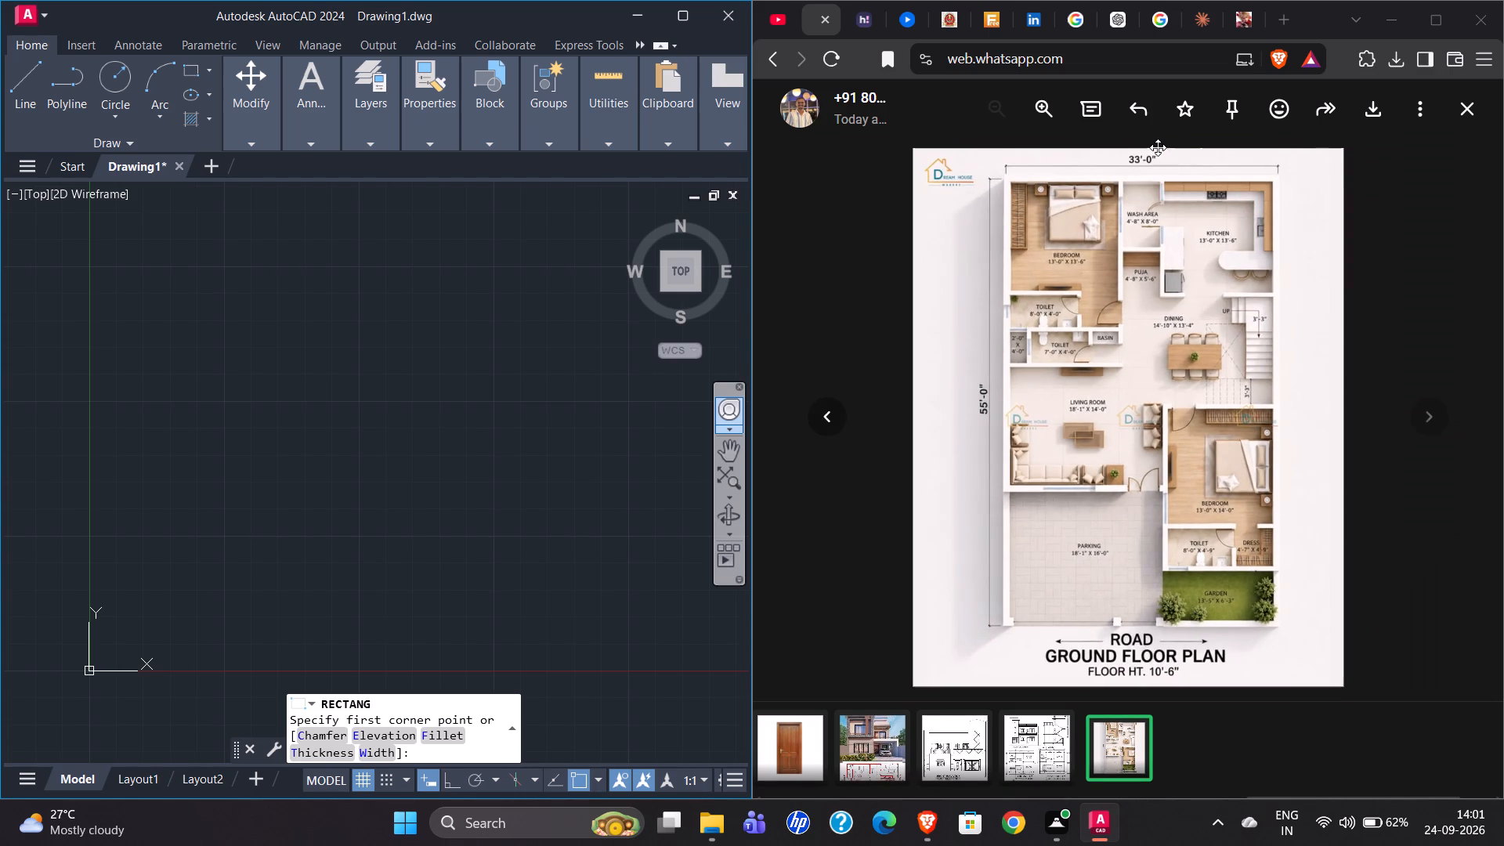
{"action": "scroll", "coordinate": [1158, 147], "scroll_direction": "up", "scroll_amount": 16}
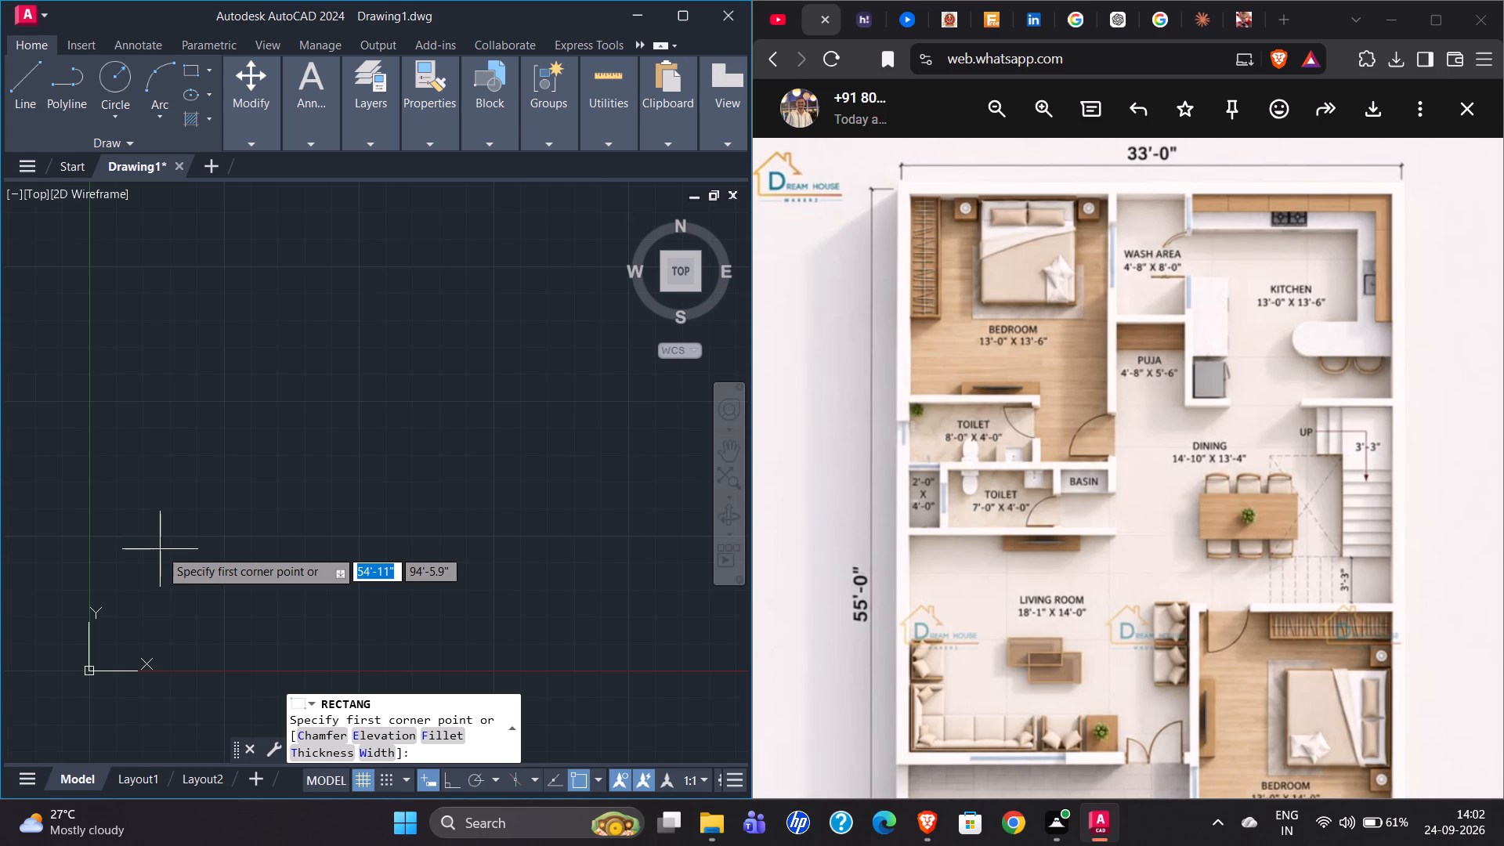
{"action": "type", "text": "0,0"}
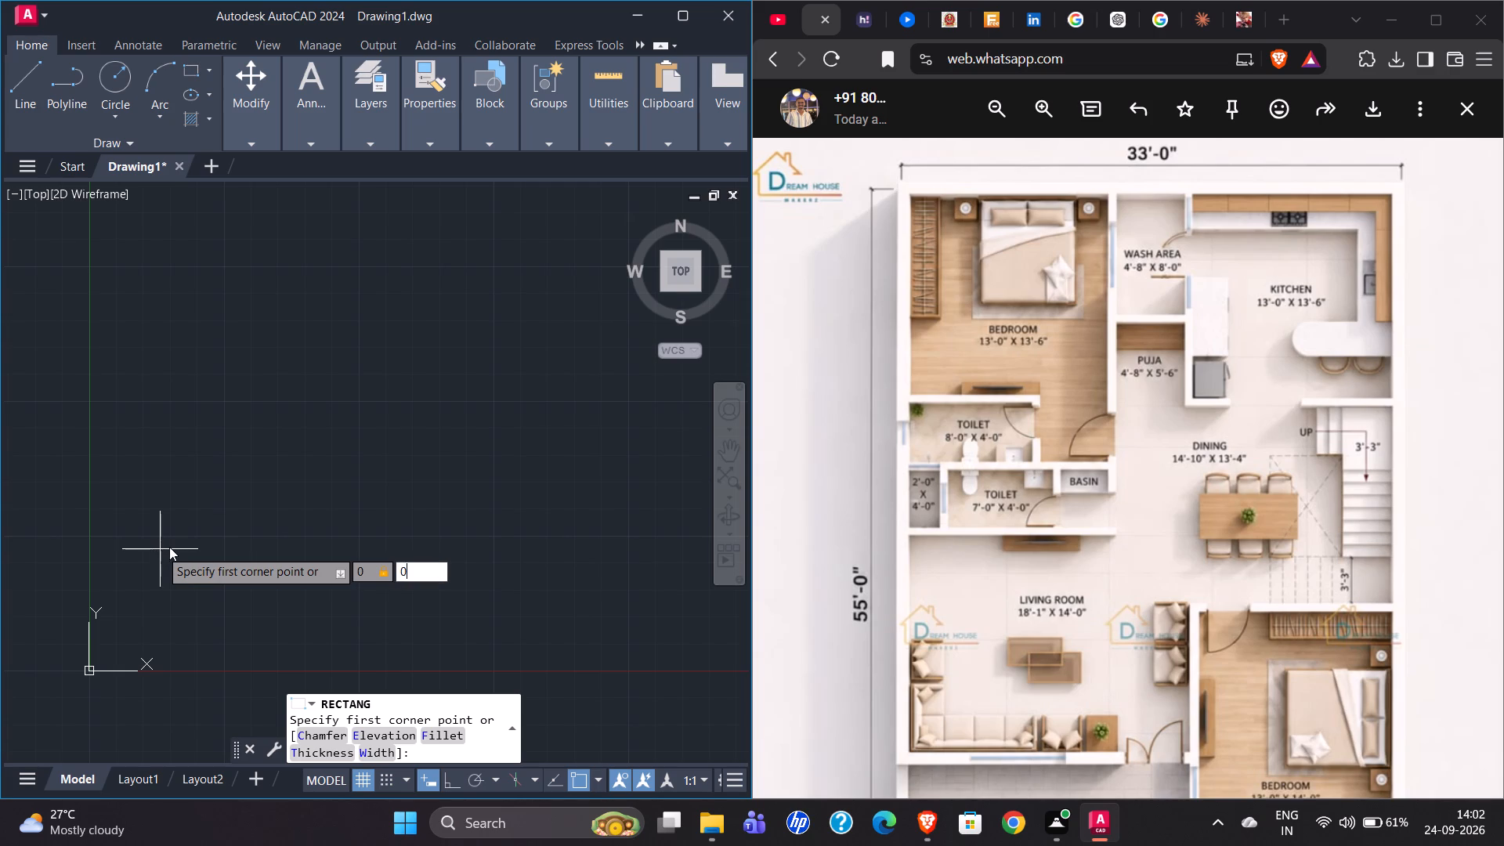
{"action": "key", "text": "Return"}
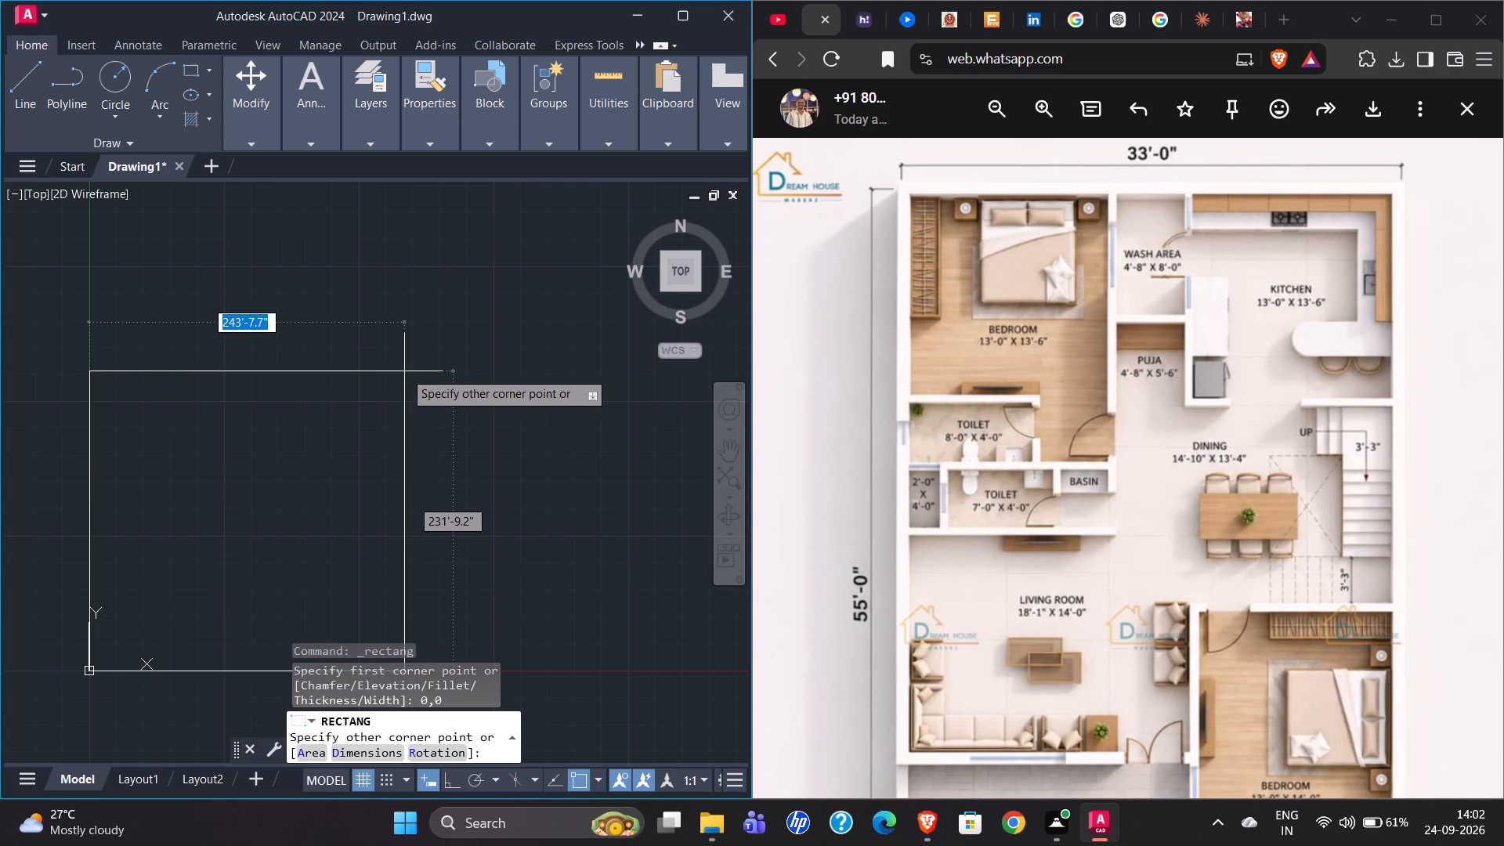
{"action": "type", "text": "33'"}
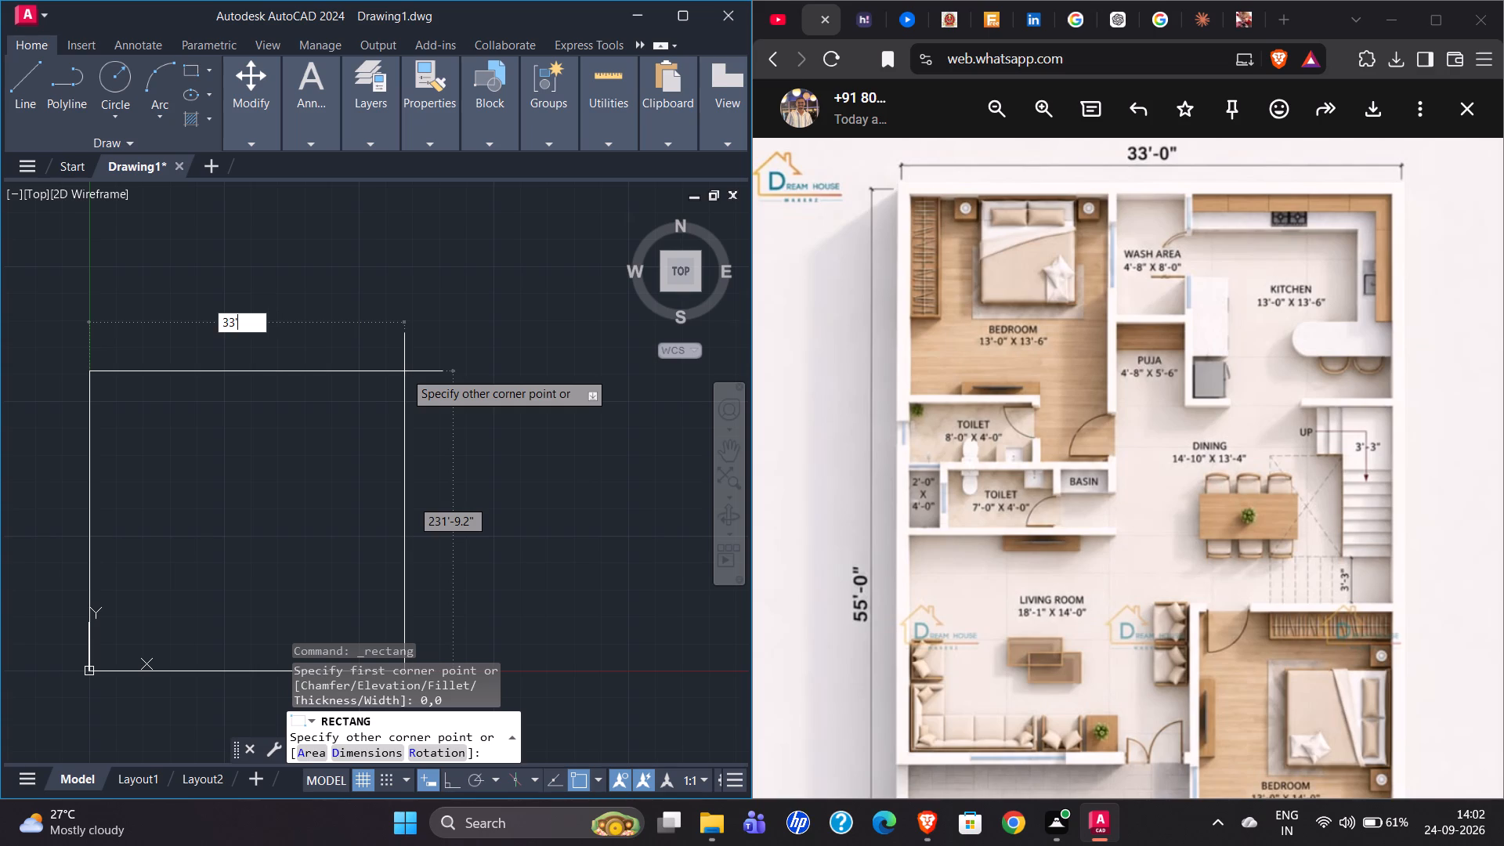
{"action": "key", "text": "Tab"}
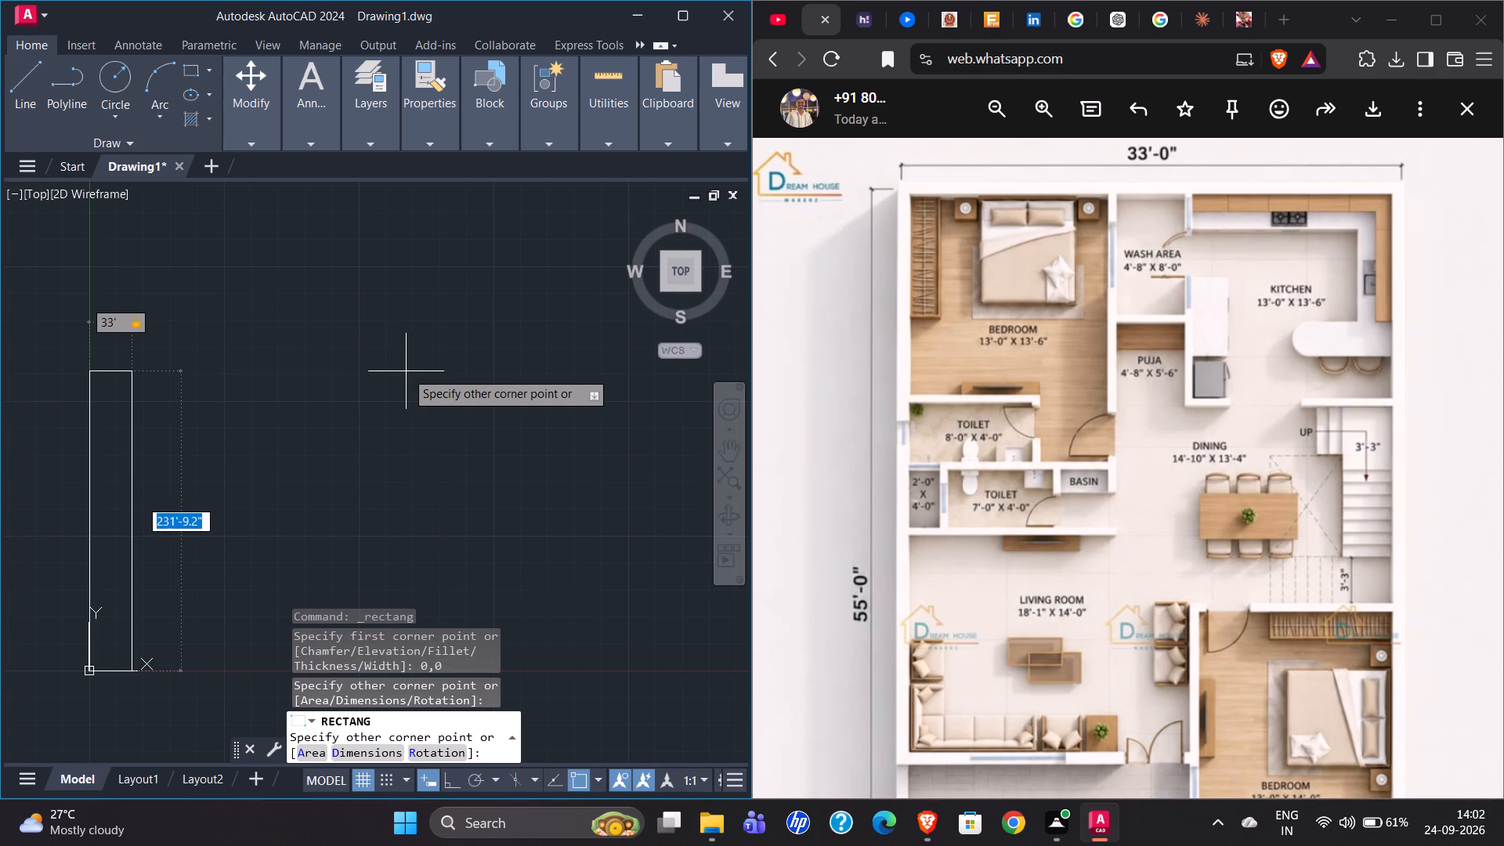
{"action": "type", "text": "55"}
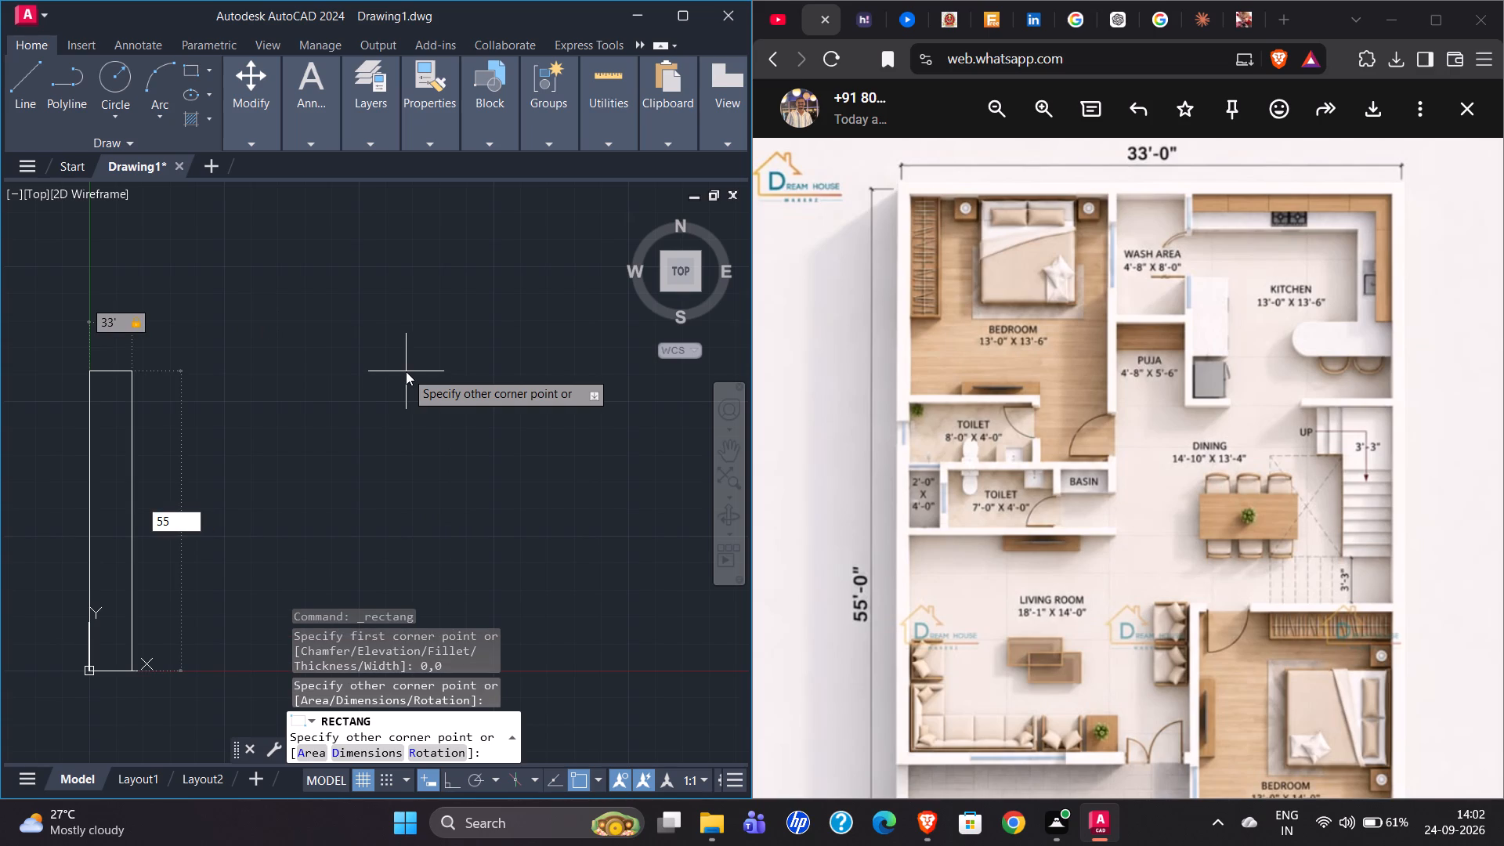
{"action": "key", "text": "apostrophe"}
{"action": "key", "text": "Return"}
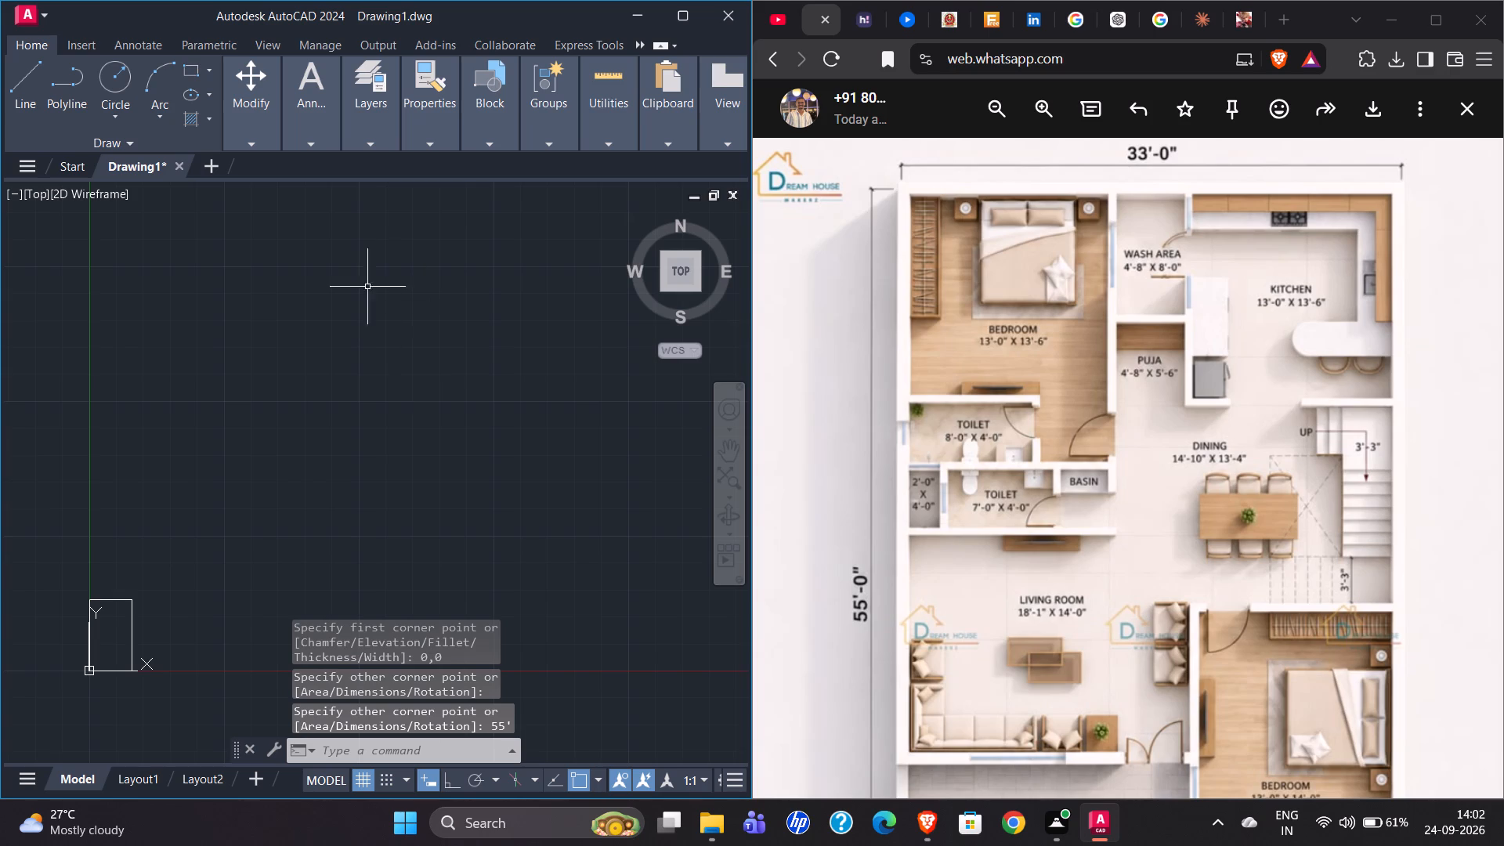
Offset the outer boundary rectangle 9" inward to form the exterior wall thickness.
{"action": "scroll", "coordinate": [314, 393], "scroll_direction": "down", "scroll_amount": 2}
{"action": "scroll", "coordinate": [222, 509], "scroll_direction": "up", "scroll_amount": 5}
{"action": "scroll", "coordinate": [266, 533], "scroll_direction": "down", "scroll_amount": 2}
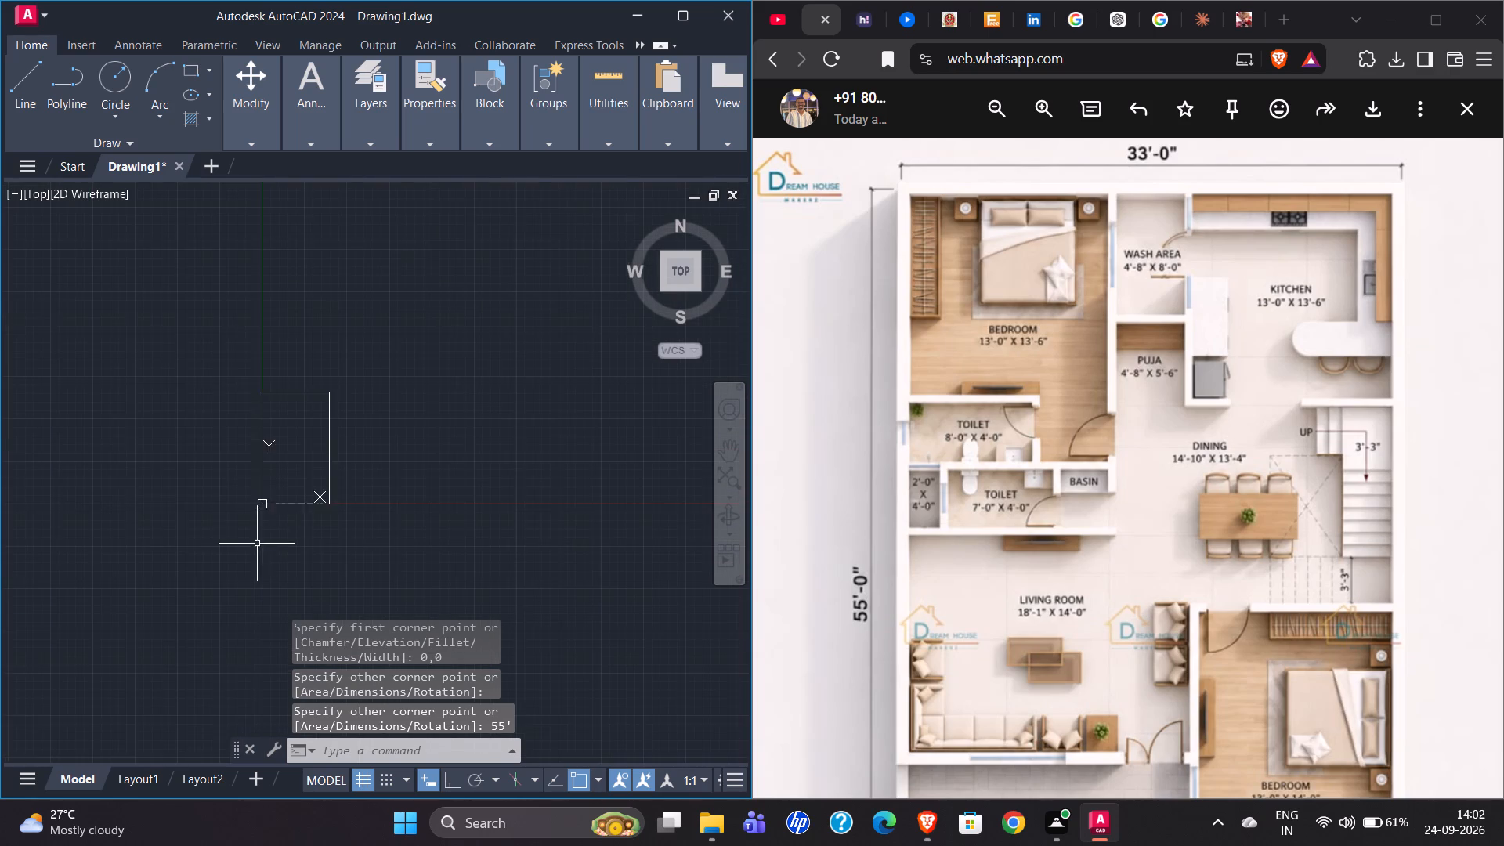
{"action": "scroll", "coordinate": [307, 470], "scroll_direction": "up", "scroll_amount": 2}
{"action": "scroll", "coordinate": [208, 240], "scroll_direction": "up", "scroll_amount": 1}
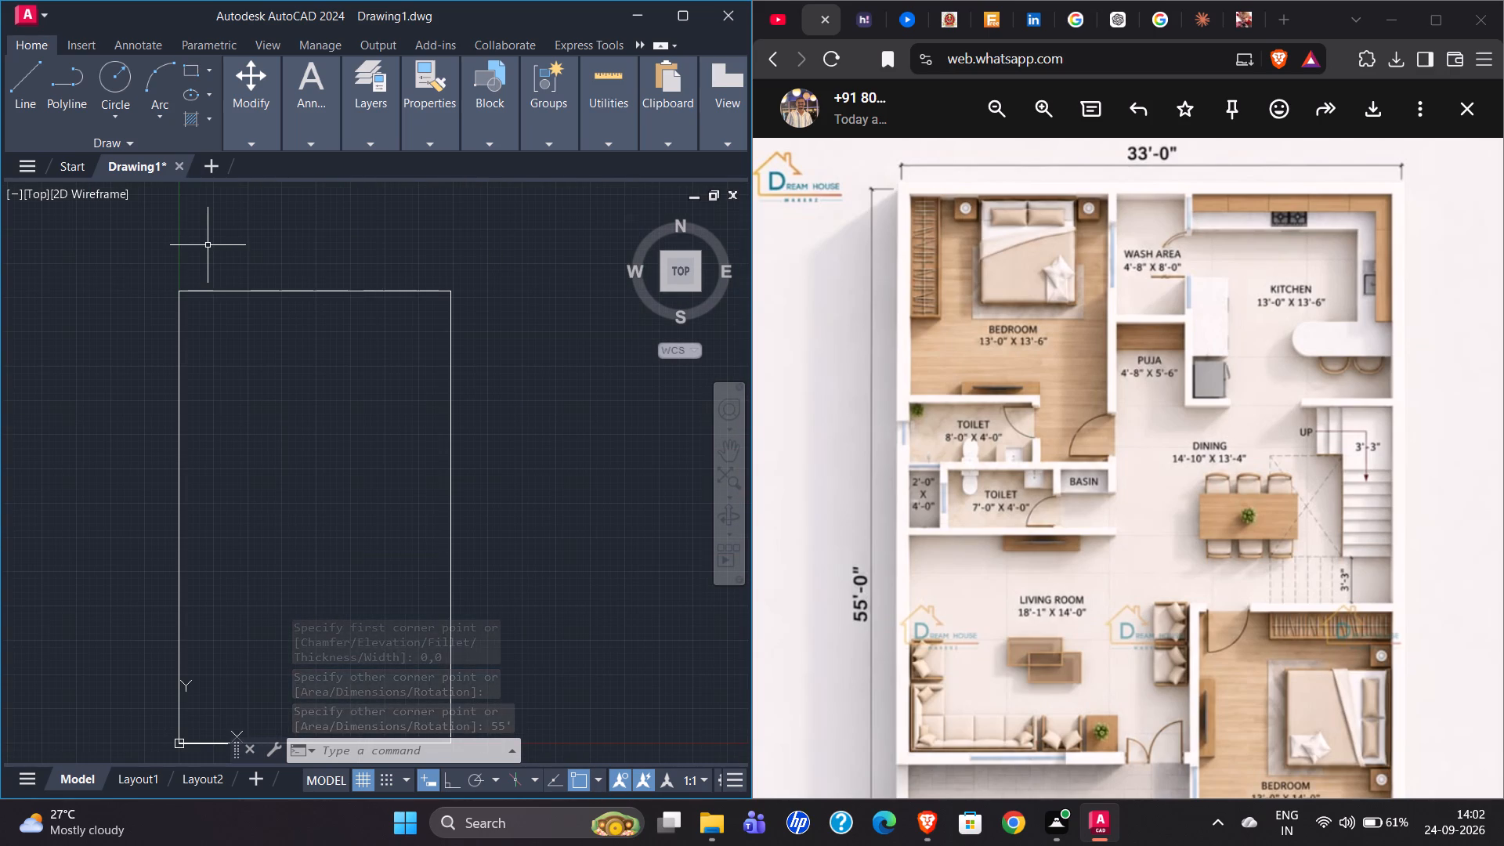
{"action": "left_click", "coordinate": [358, 293]}
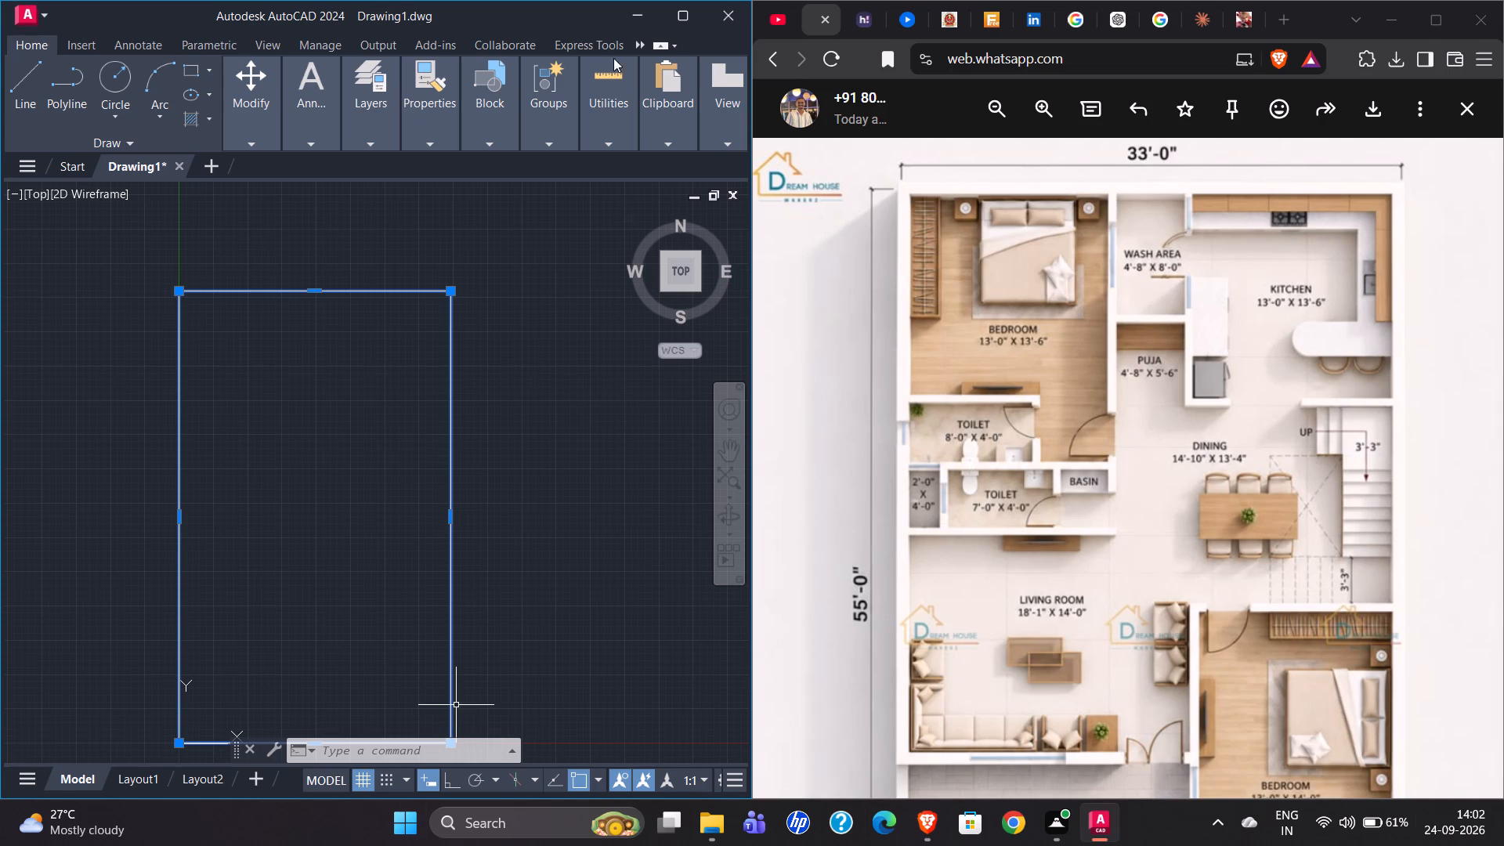
{"action": "key", "text": "o"}
{"action": "key", "text": "Return"}
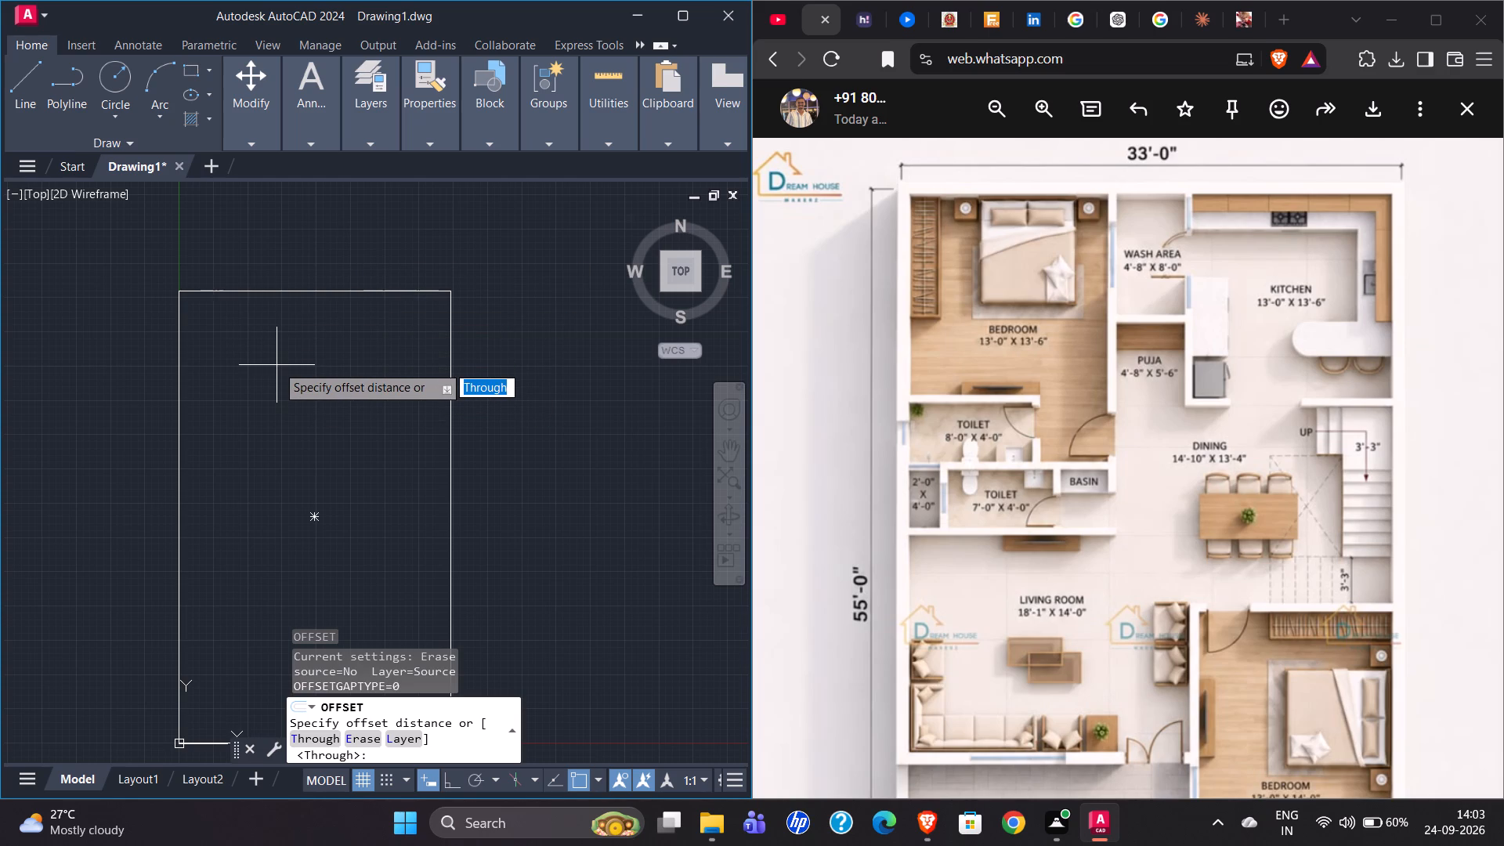
{"action": "type", "text": "9\""}
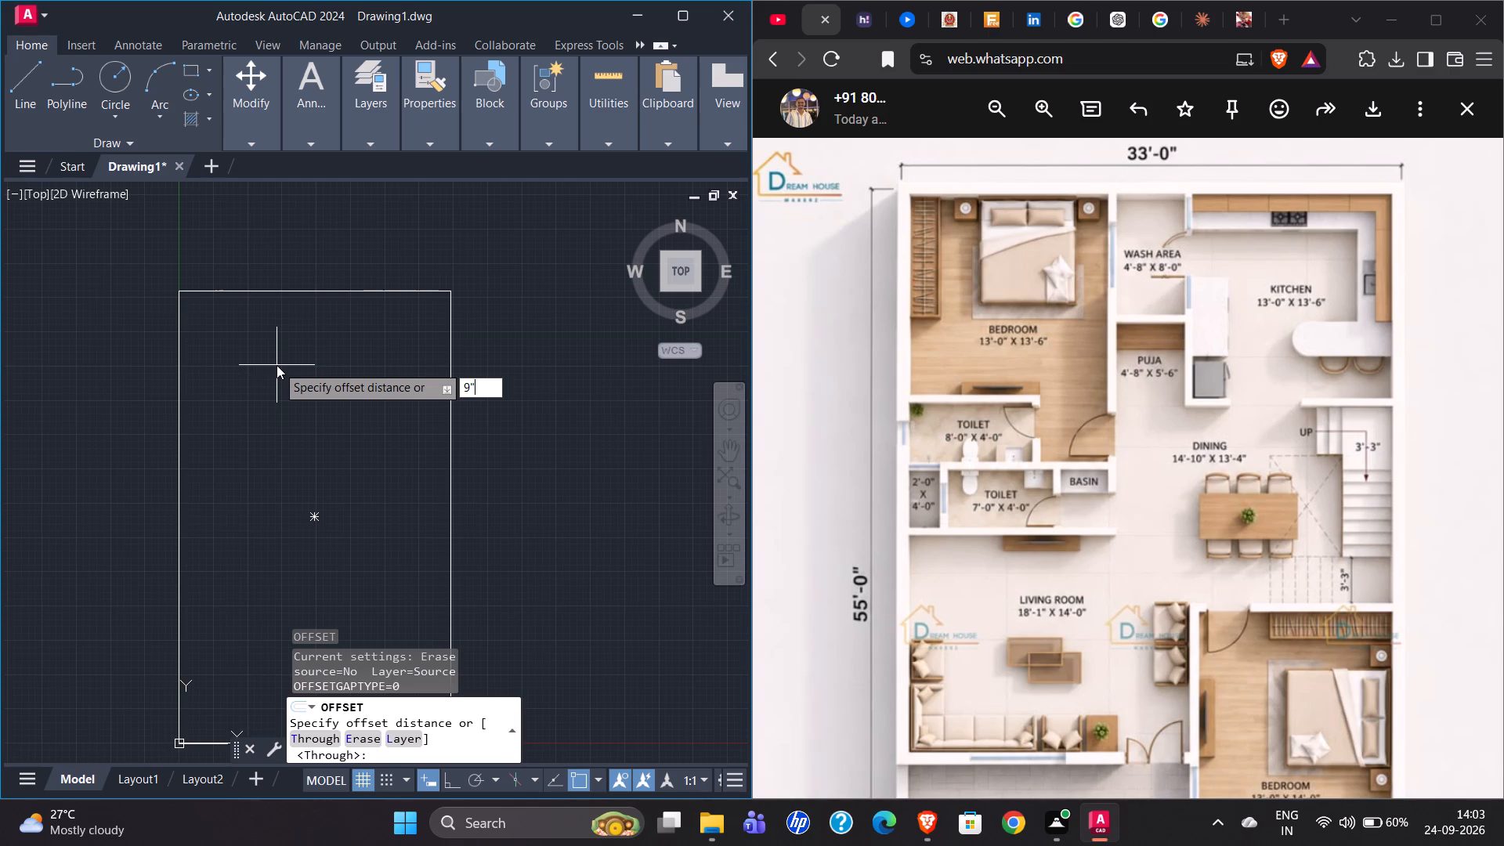
{"action": "key", "text": "Return"}
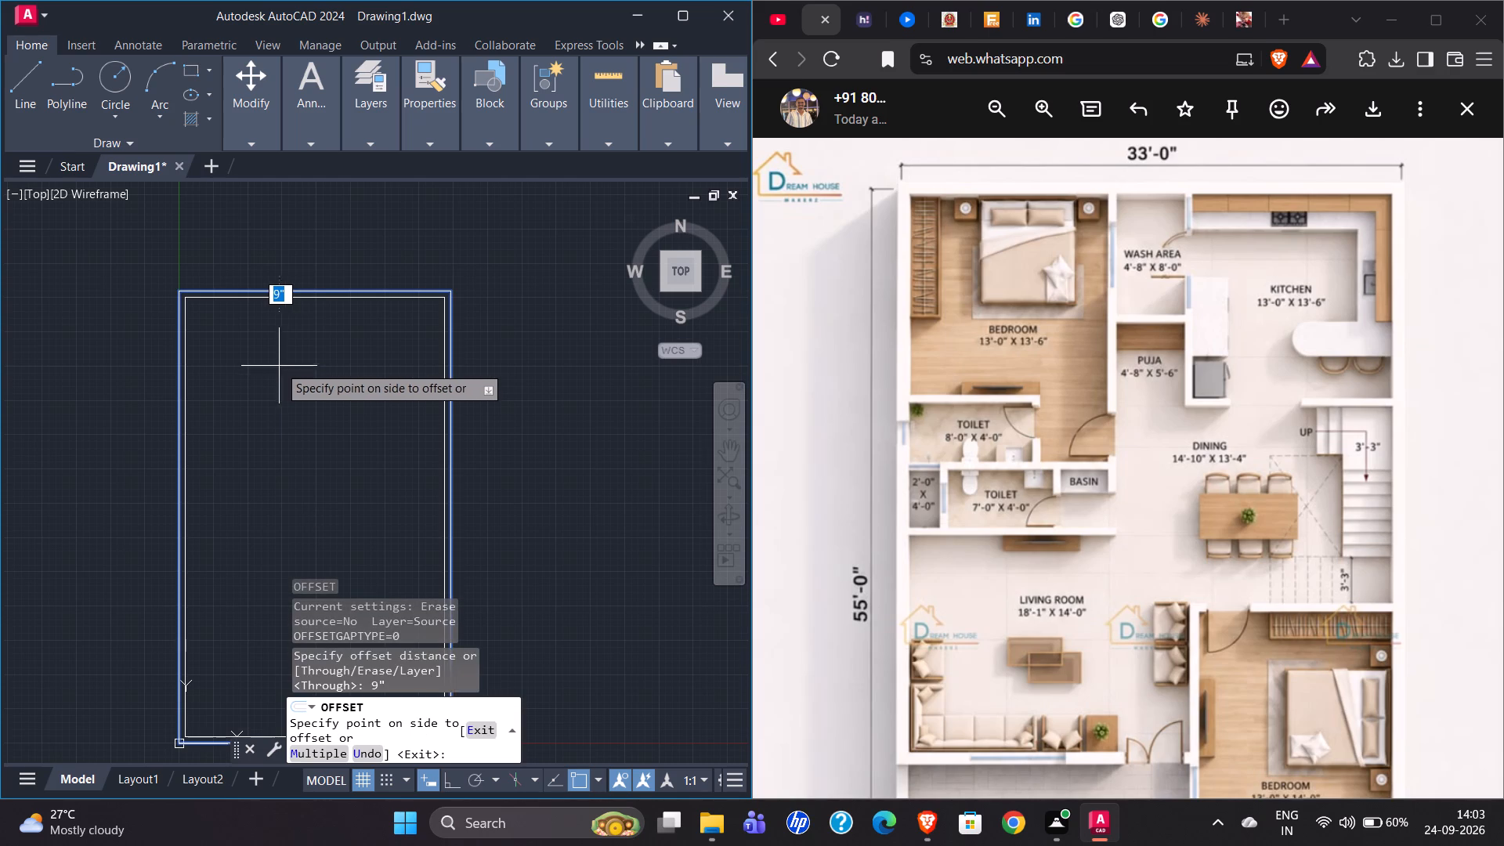
{"action": "left_click", "coordinate": [306, 394]}
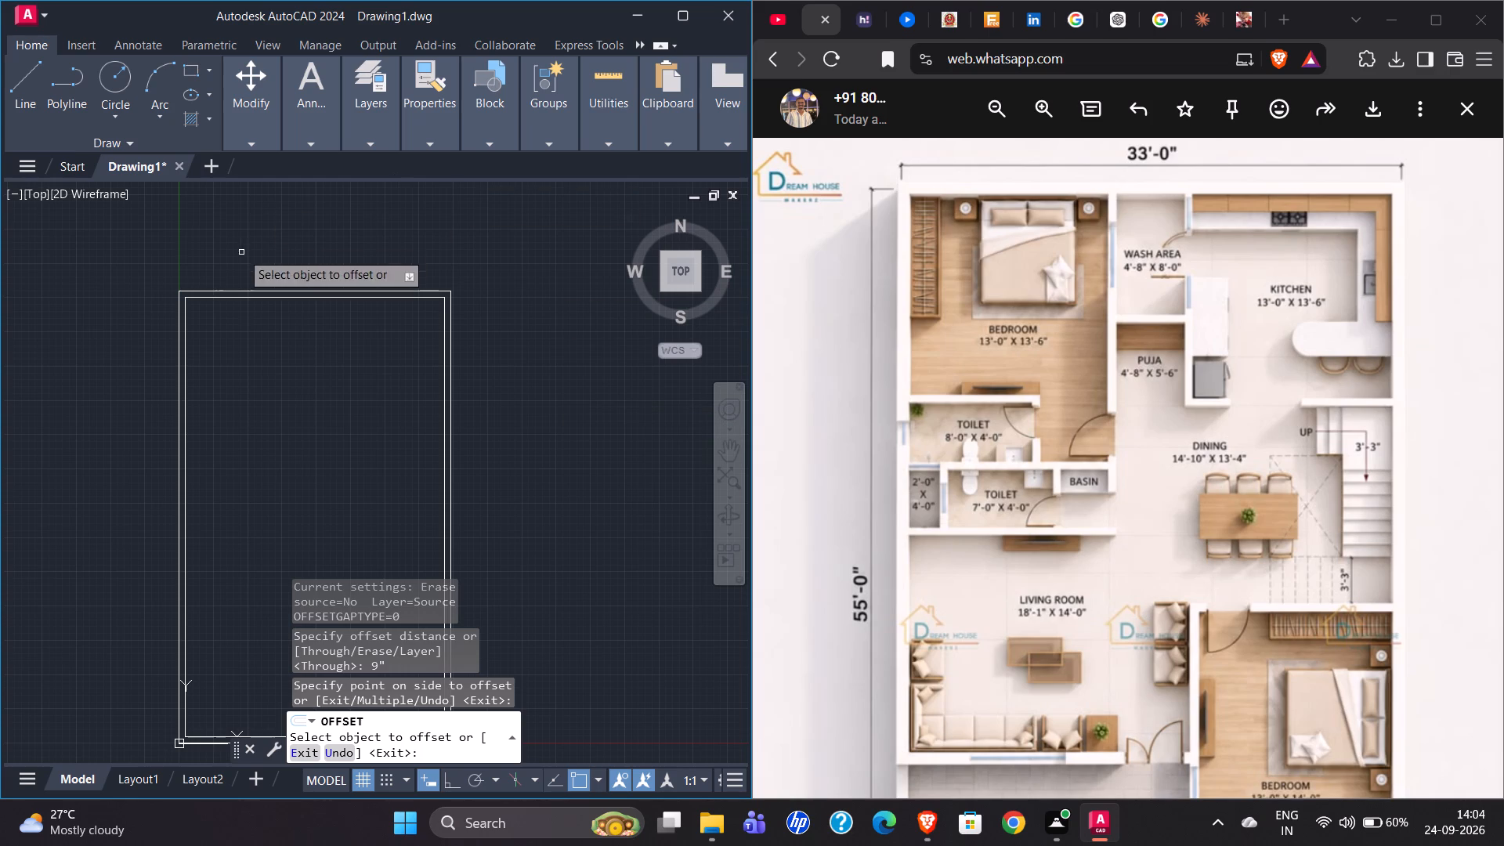
{"action": "scroll", "coordinate": [345, 229], "scroll_direction": "down", "scroll_amount": 1}
{"action": "scroll", "coordinate": [278, 566], "scroll_direction": "up", "scroll_amount": 3}
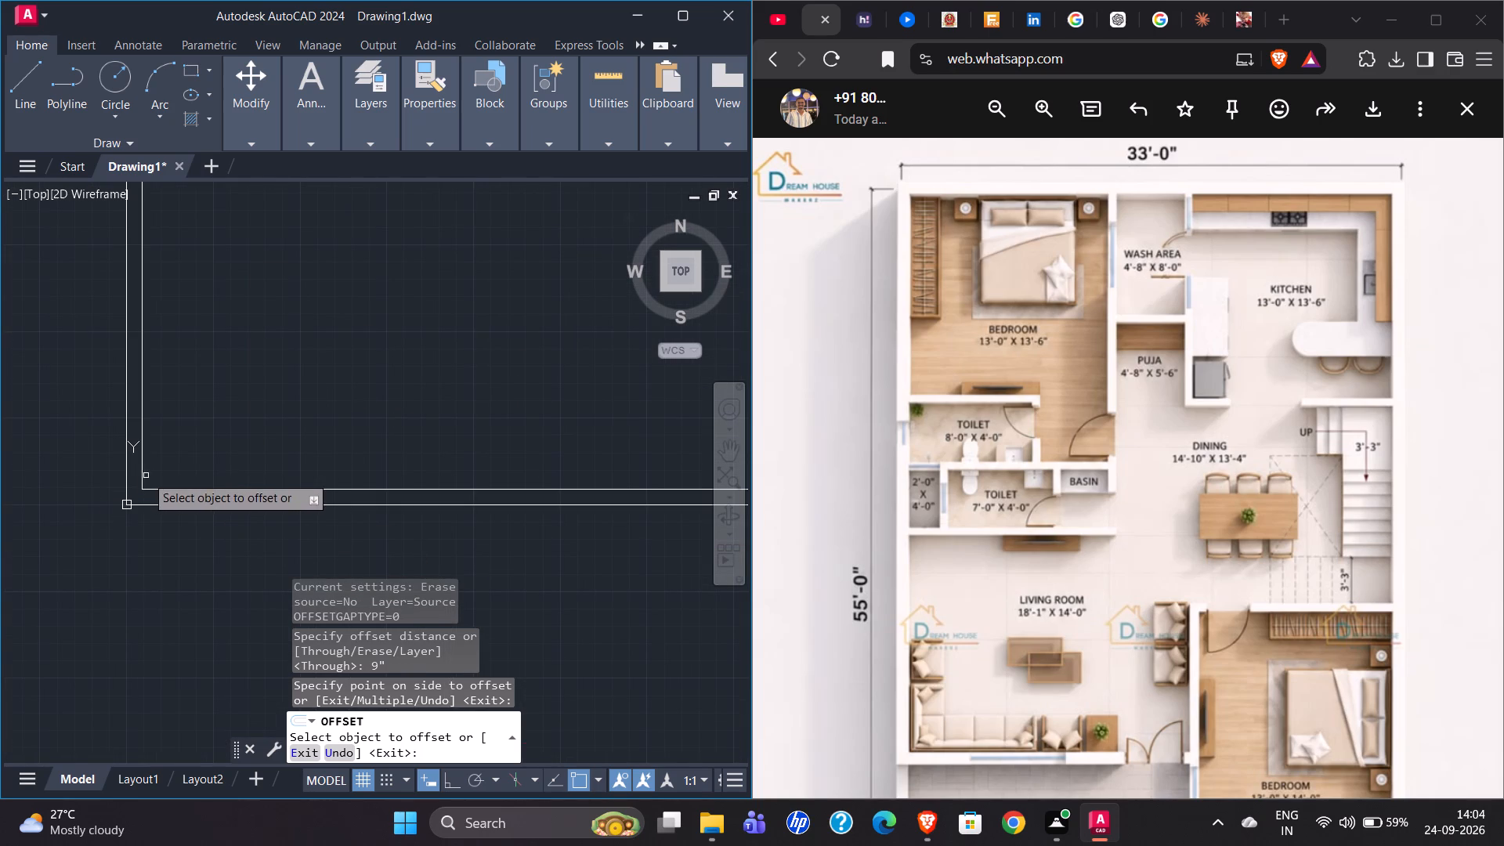
{"action": "scroll", "coordinate": [257, 440], "scroll_direction": "down", "scroll_amount": 5}
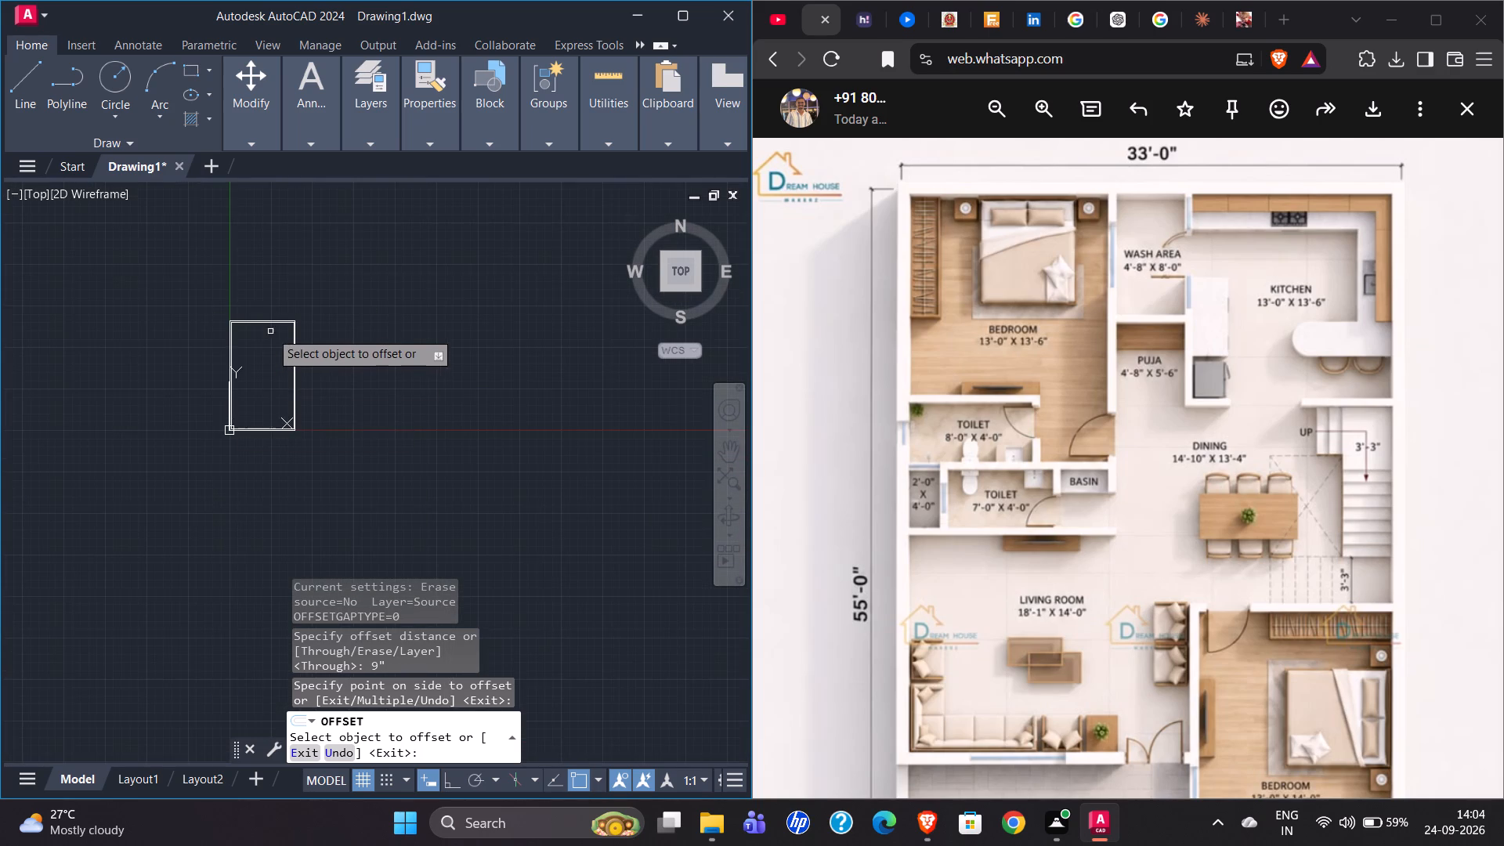
{"action": "scroll", "coordinate": [245, 313], "scroll_direction": "up", "scroll_amount": 5}
{"action": "scroll", "coordinate": [269, 320], "scroll_direction": "down", "scroll_amount": 3}
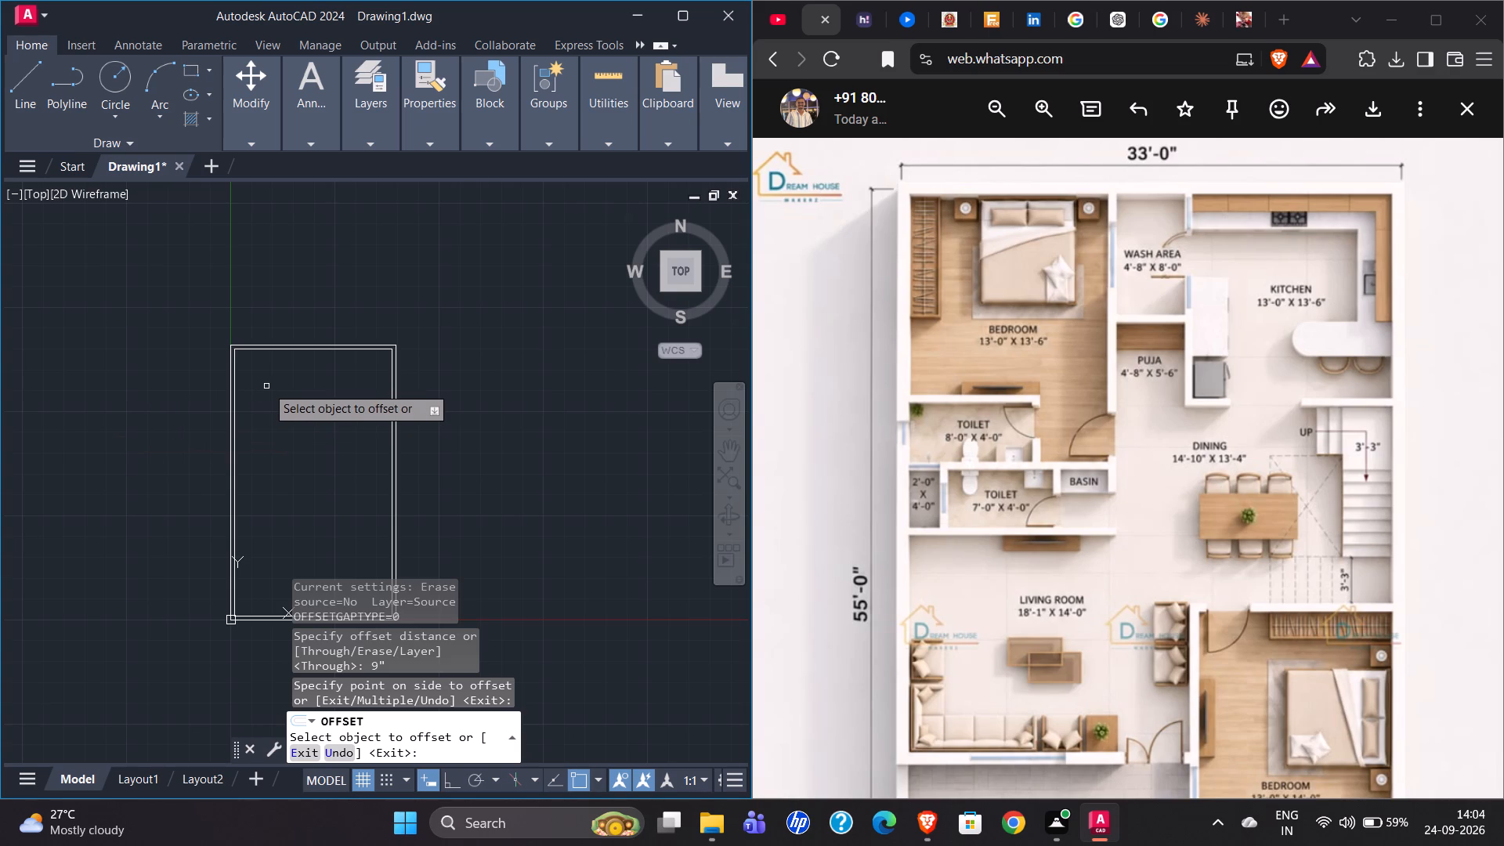
{"action": "key", "text": "Escape"}
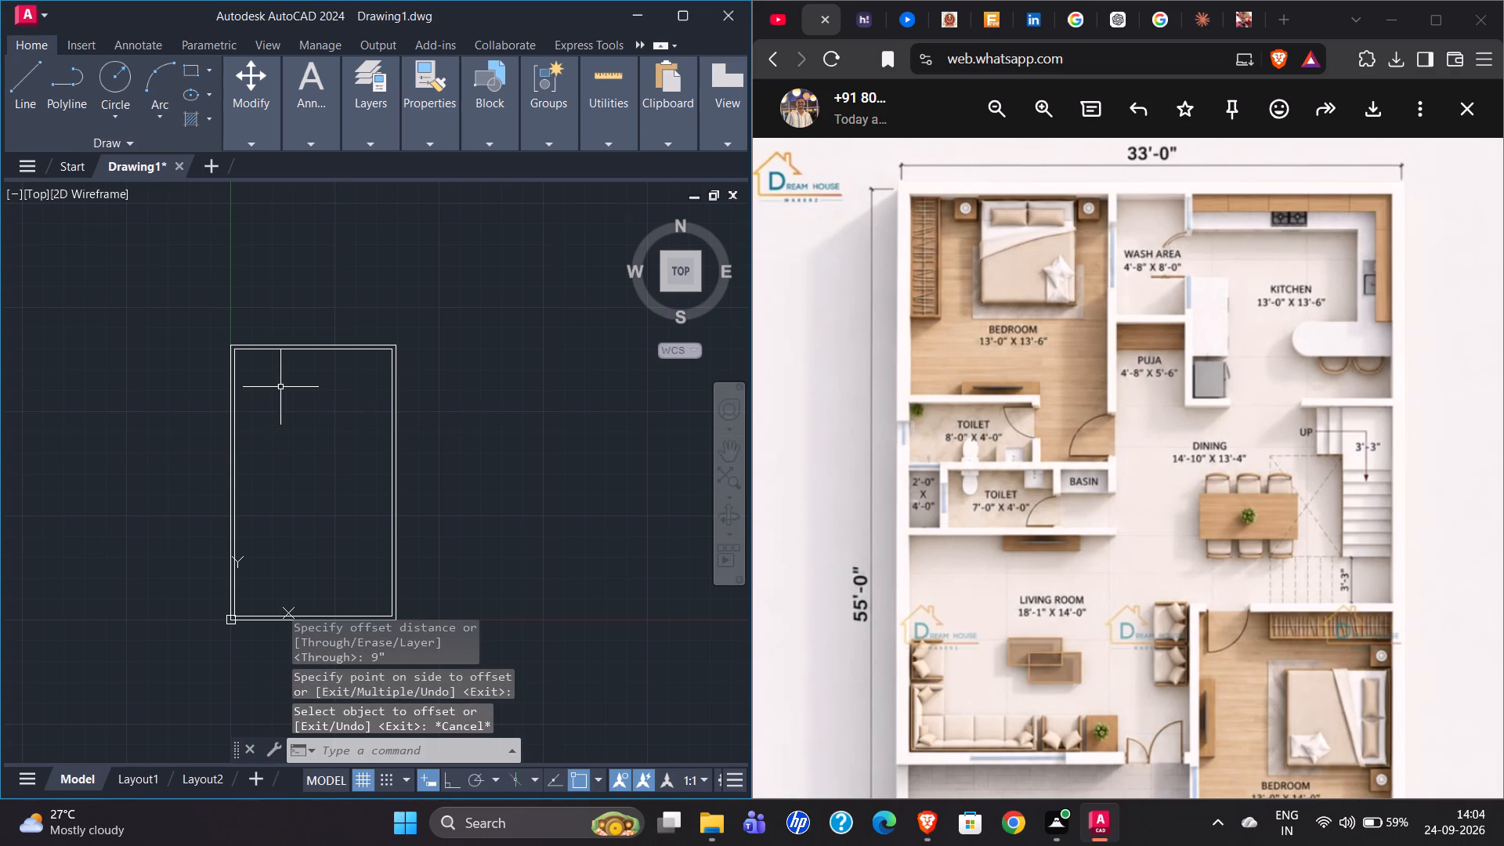
Explode the inner wall rectangle into separate lines.
{"action": "left_click", "coordinate": [237, 372]}
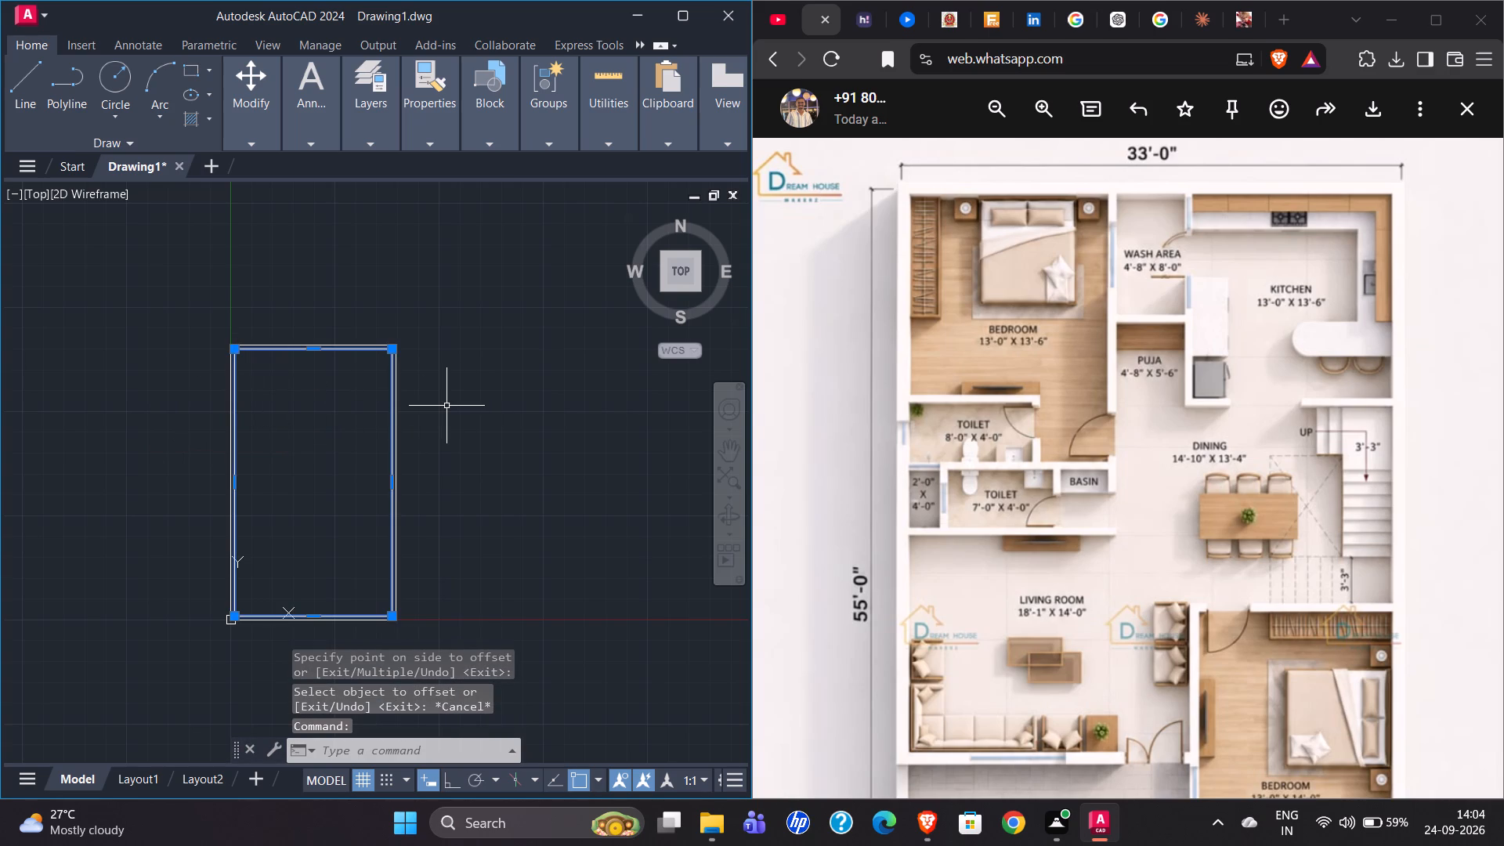
{"action": "key", "text": "x"}
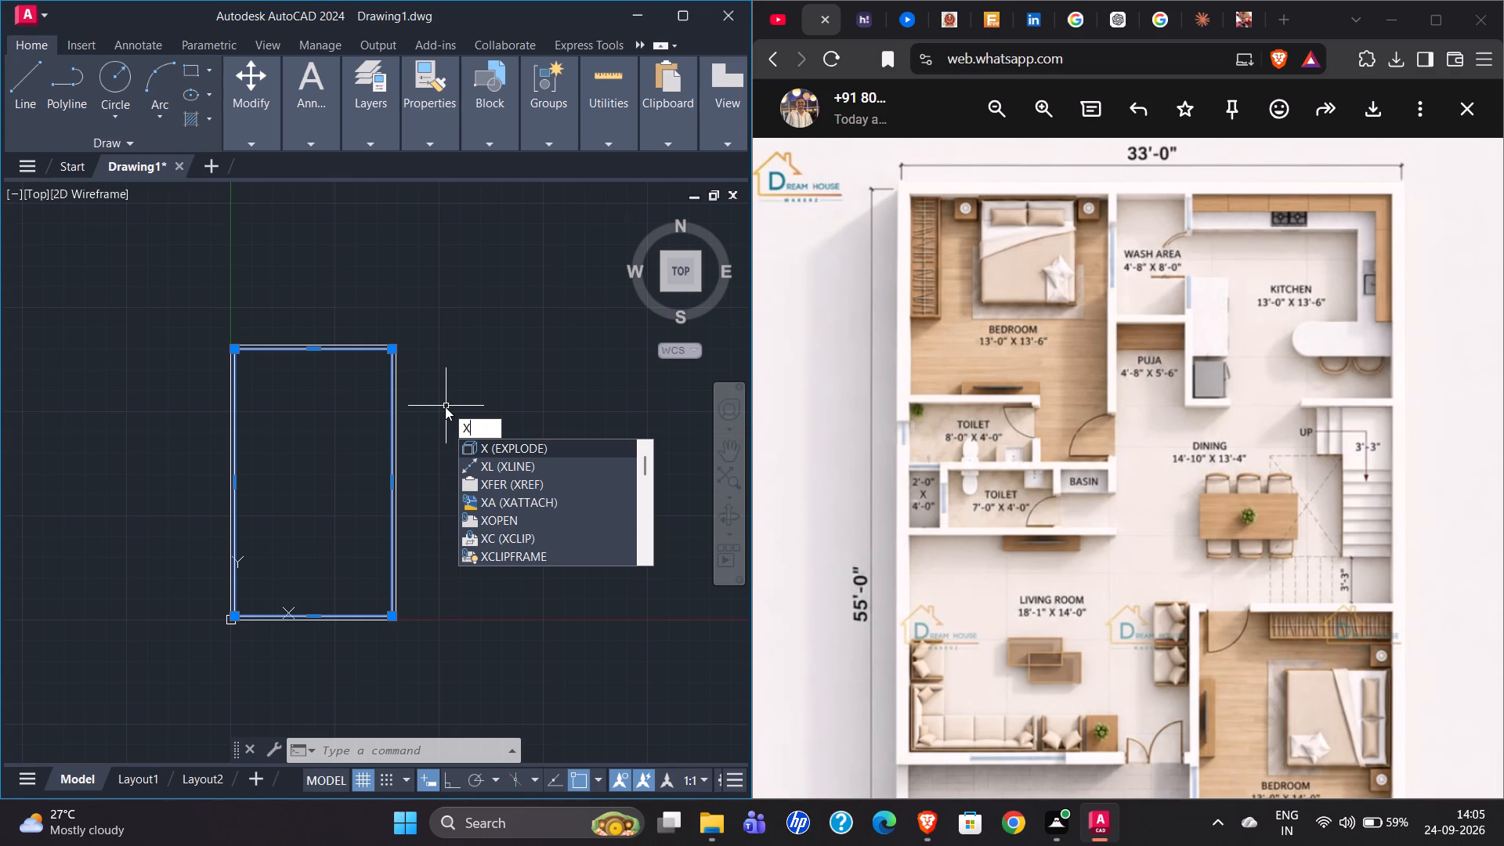
{"action": "key", "text": "Return"}
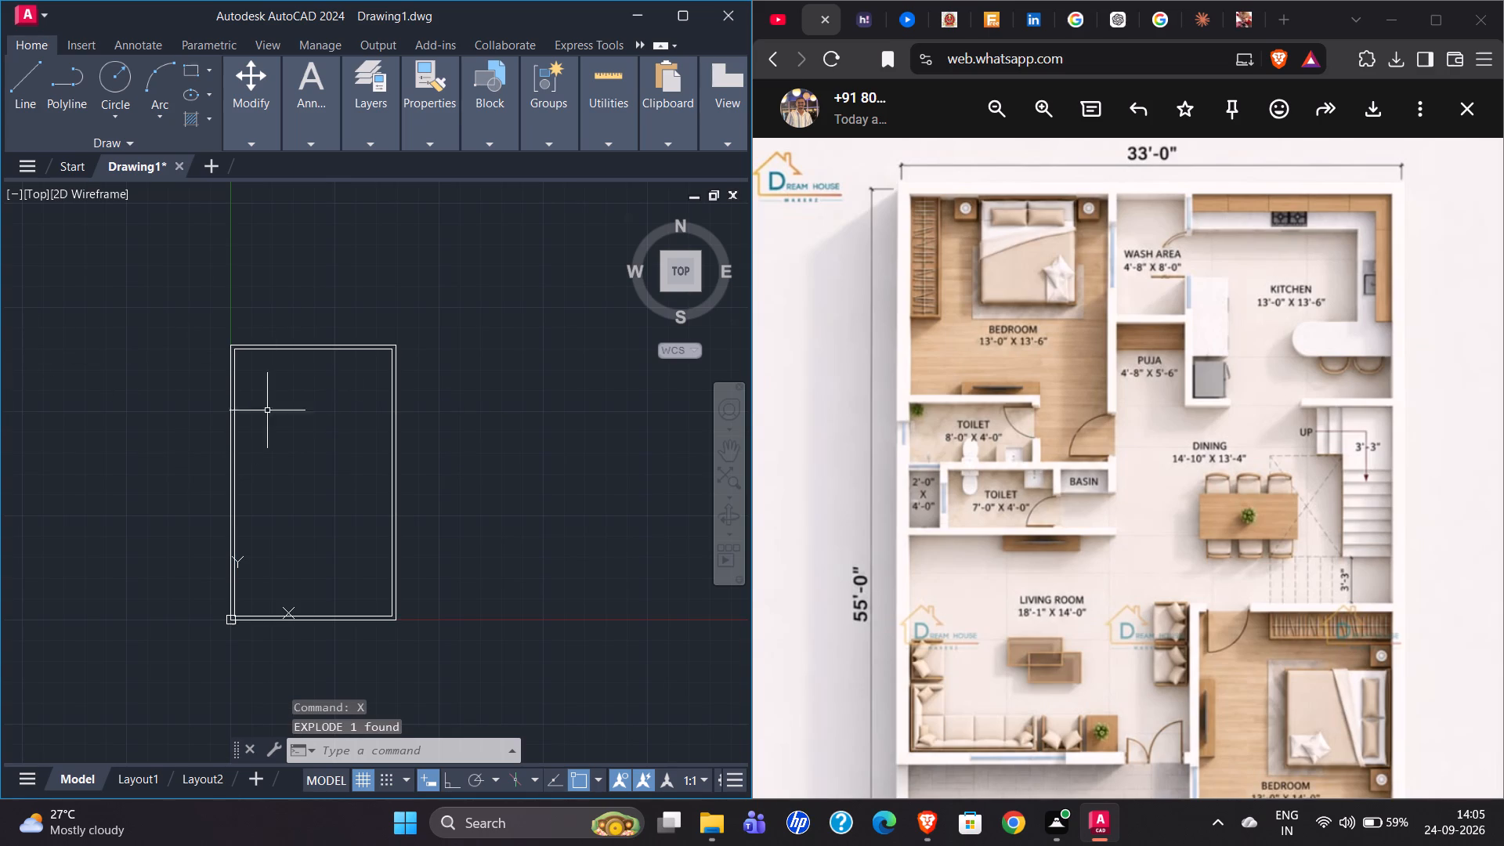
{"action": "scroll", "coordinate": [236, 388], "scroll_direction": "up", "scroll_amount": 2}
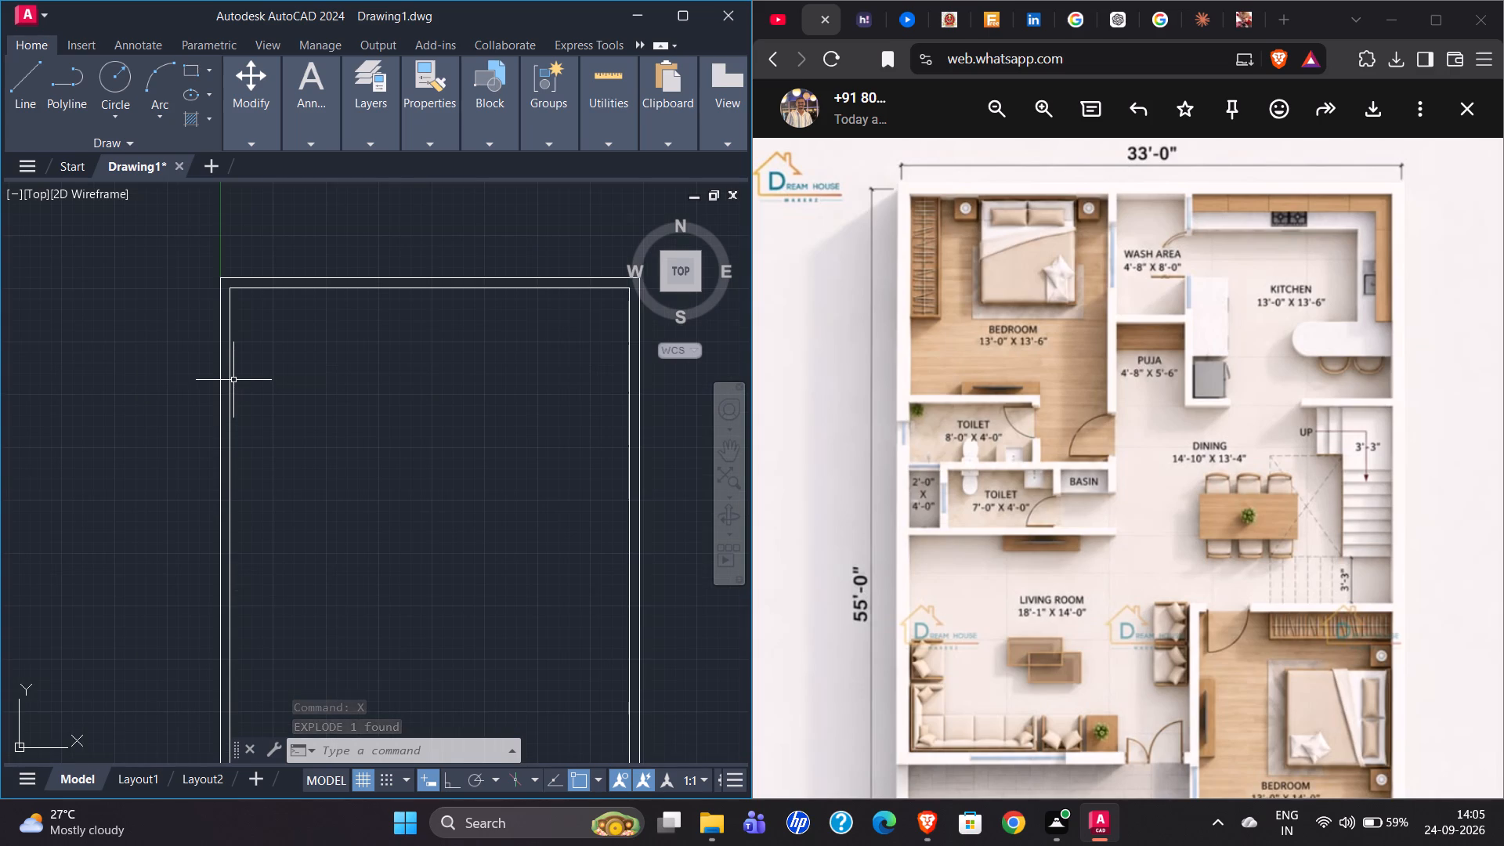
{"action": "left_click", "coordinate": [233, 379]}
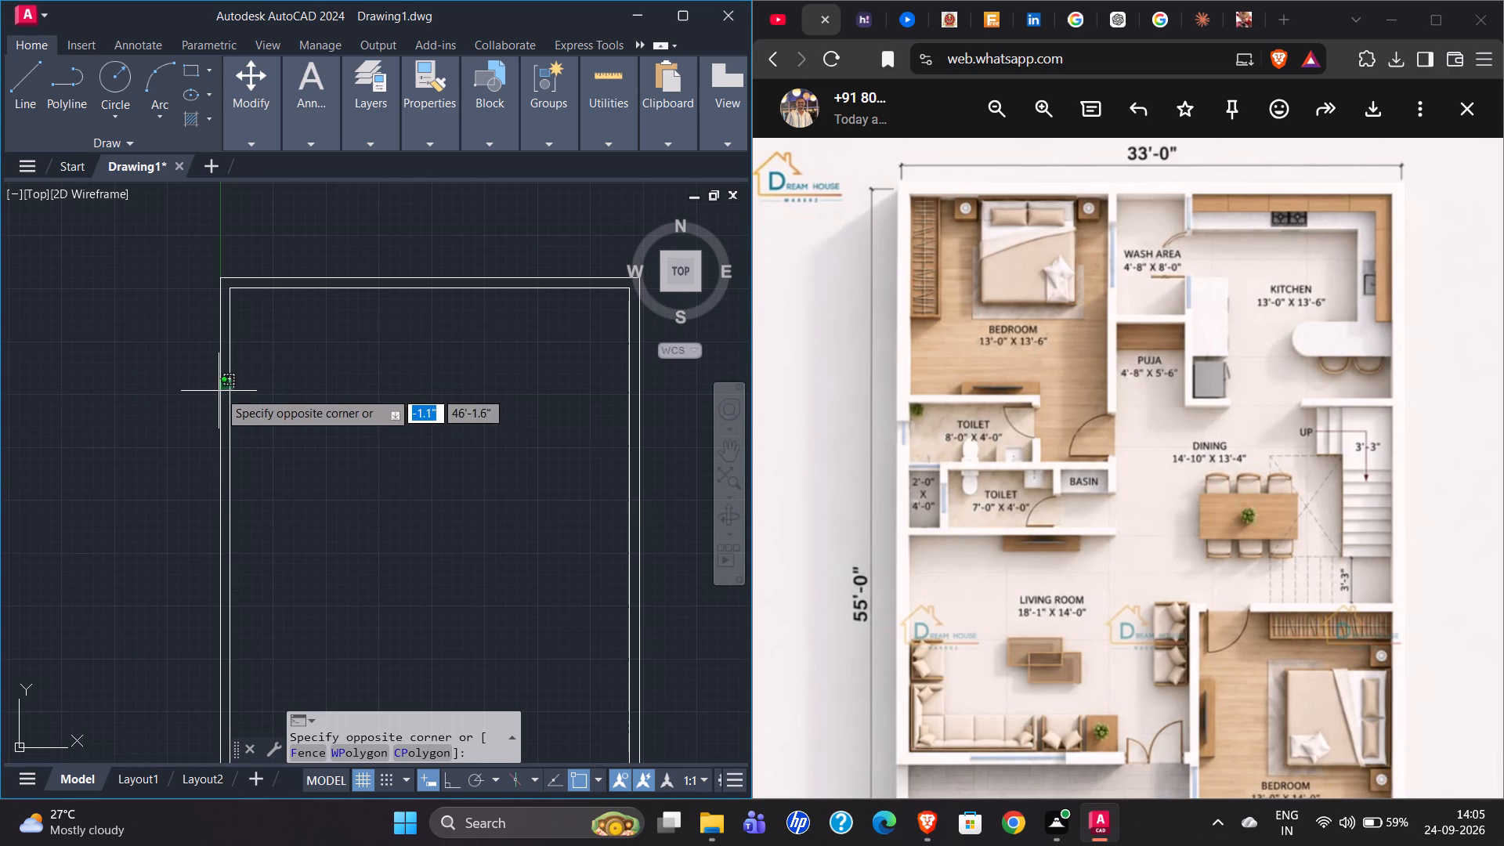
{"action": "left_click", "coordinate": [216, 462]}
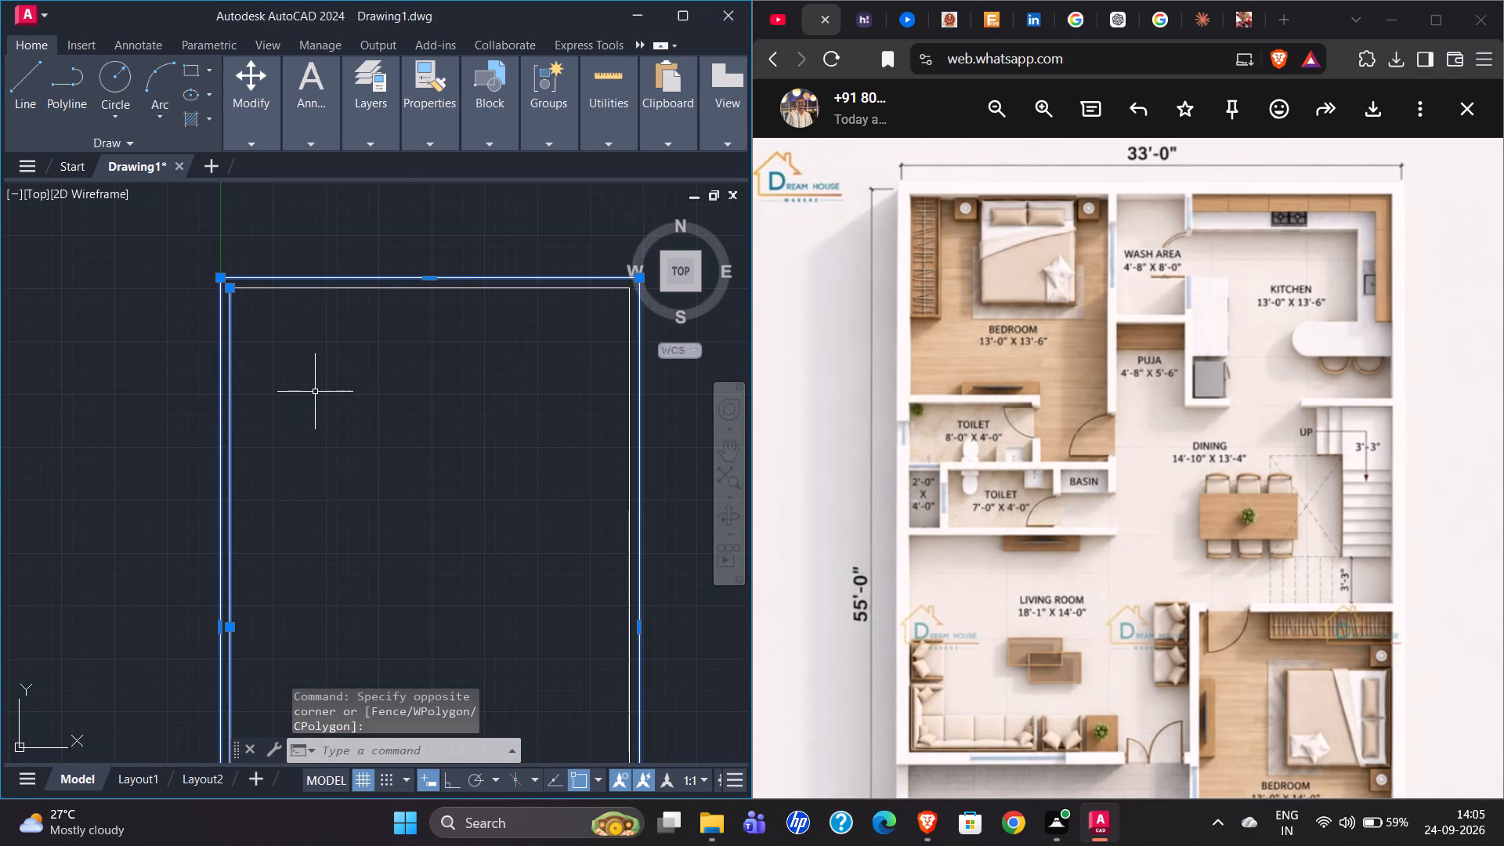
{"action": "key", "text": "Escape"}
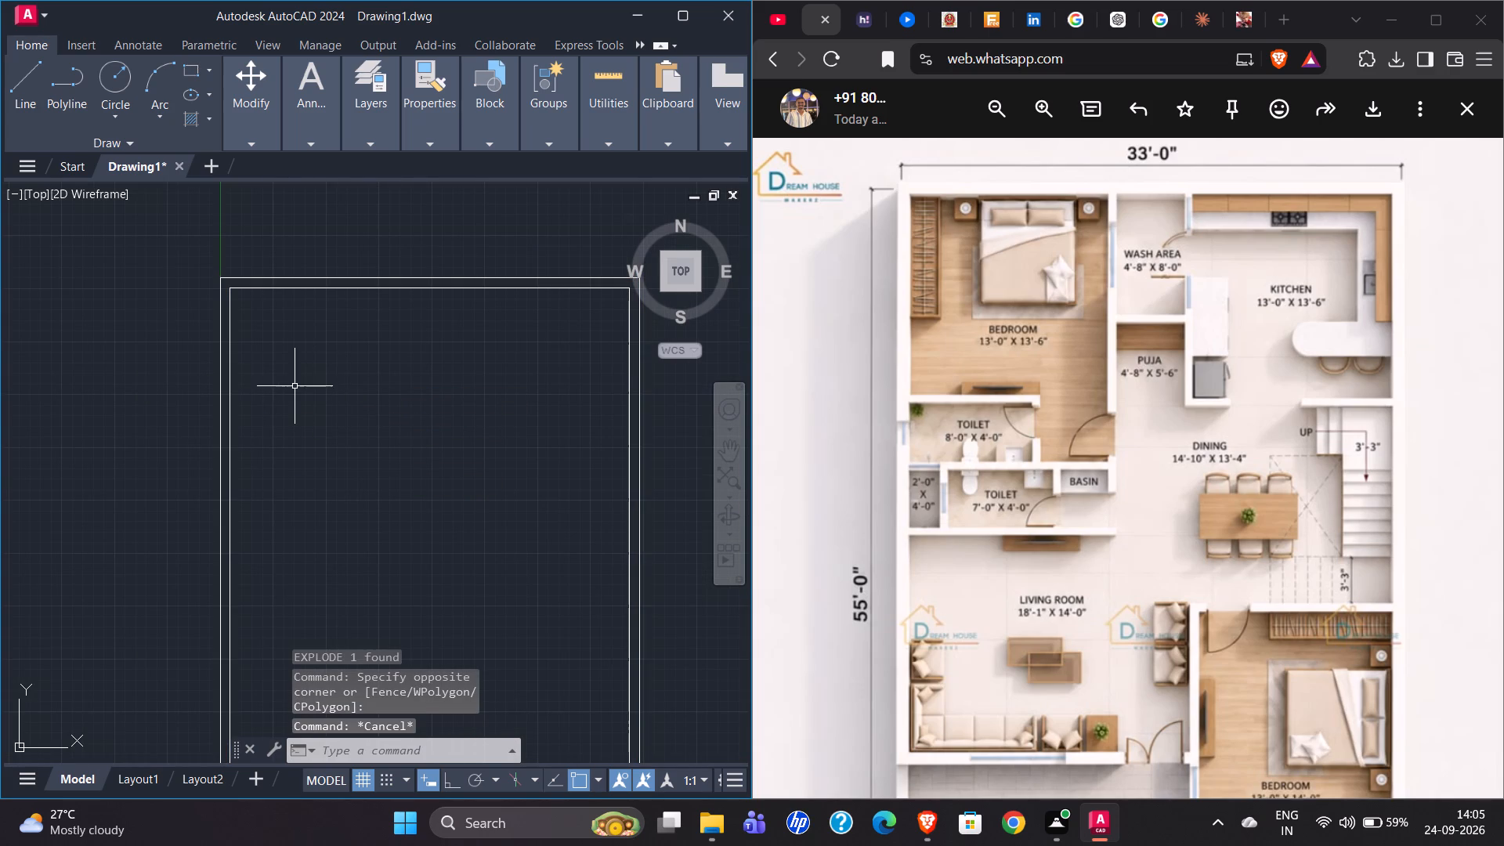
Offset the inner line of the west exterior wall 13' into the plan to mark the top-left bedroom's width.
{"action": "left_click", "coordinate": [231, 313]}
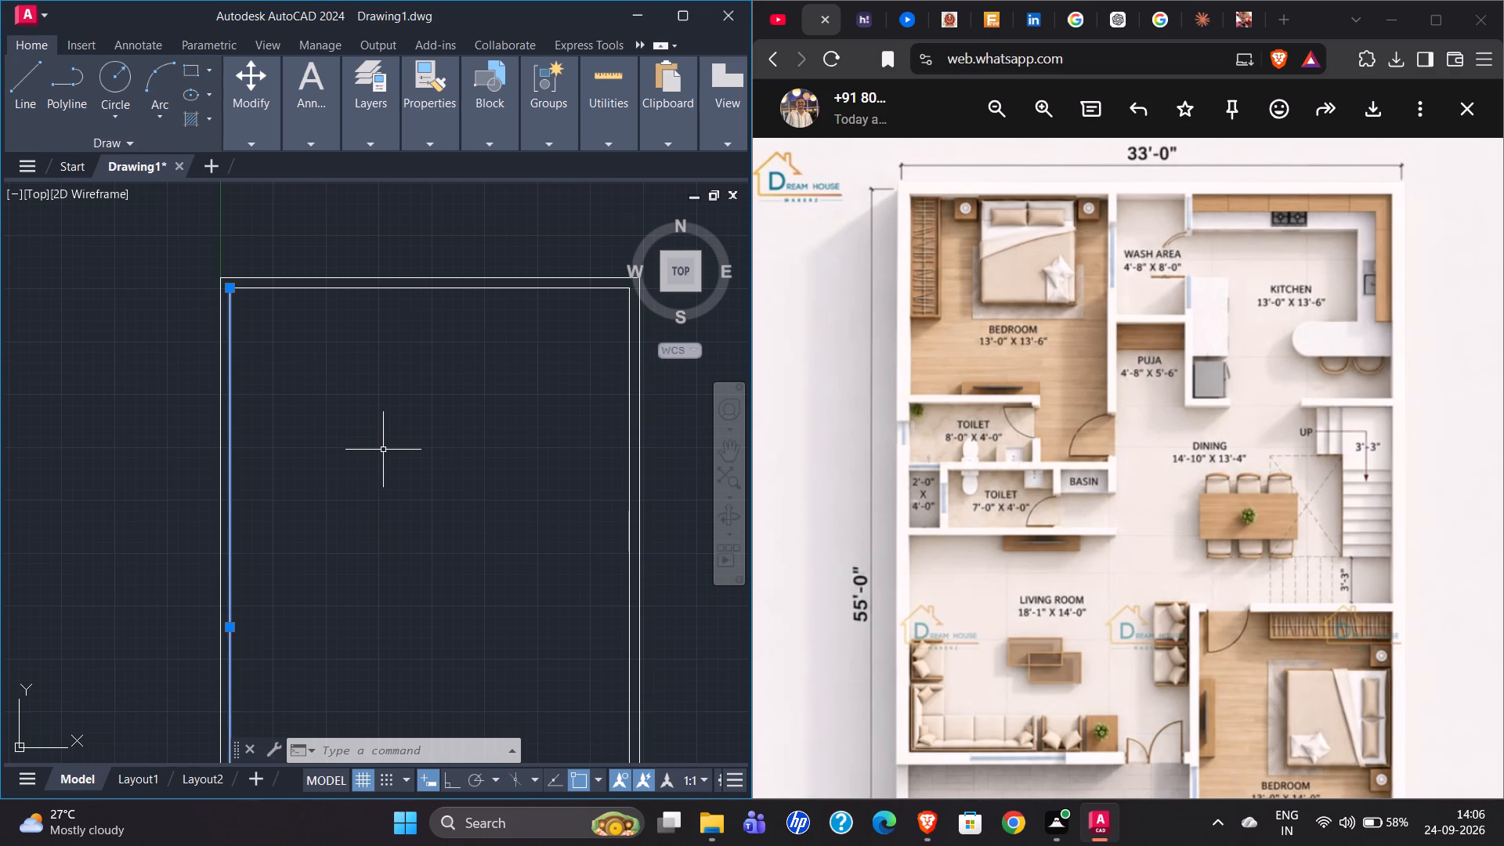
{"action": "key", "text": "o"}
{"action": "key", "text": "Return"}
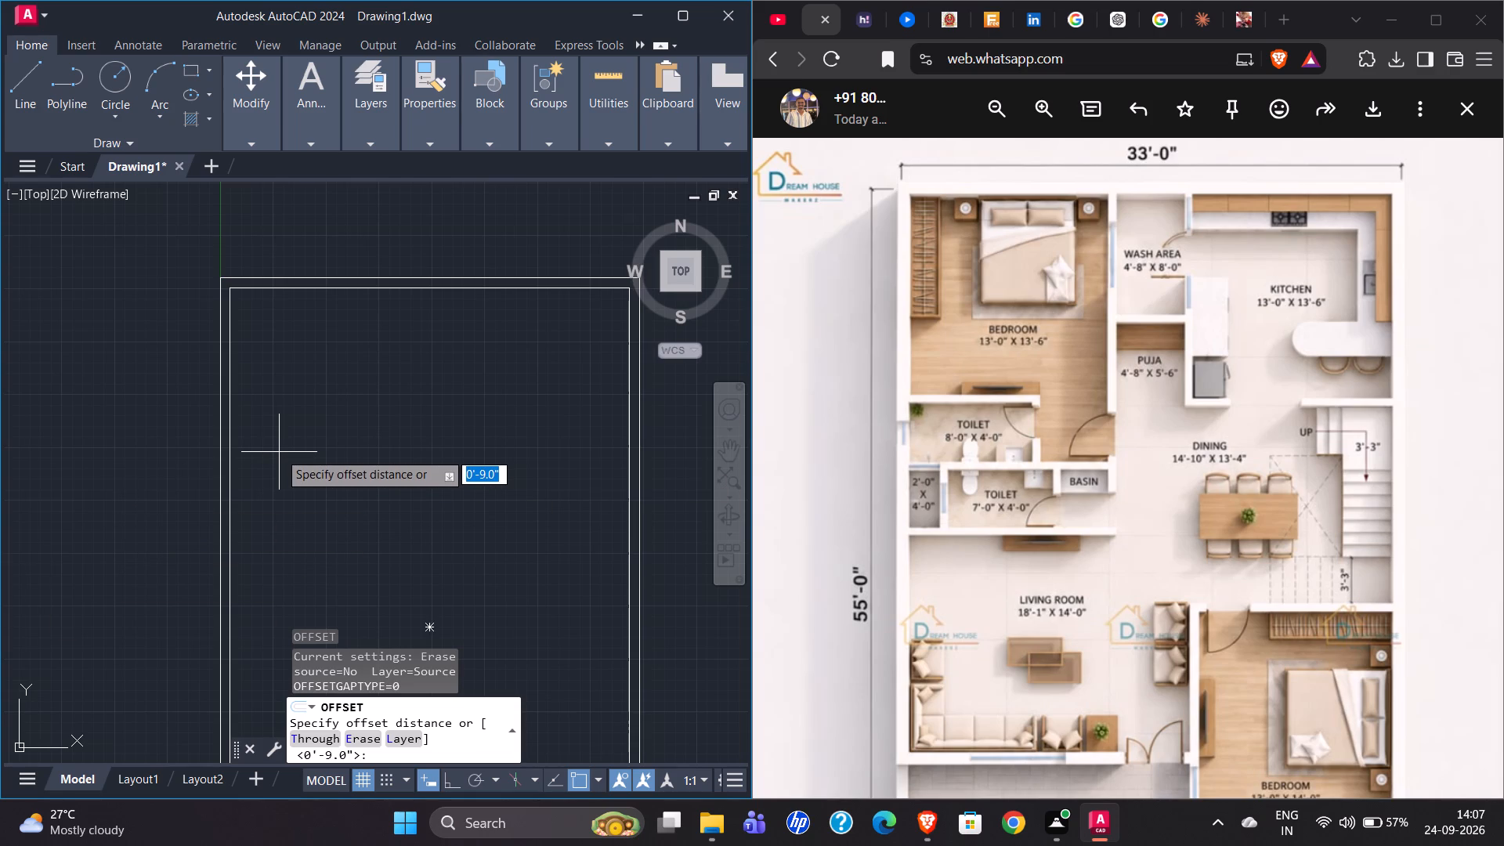
{"action": "type", "text": "13"}
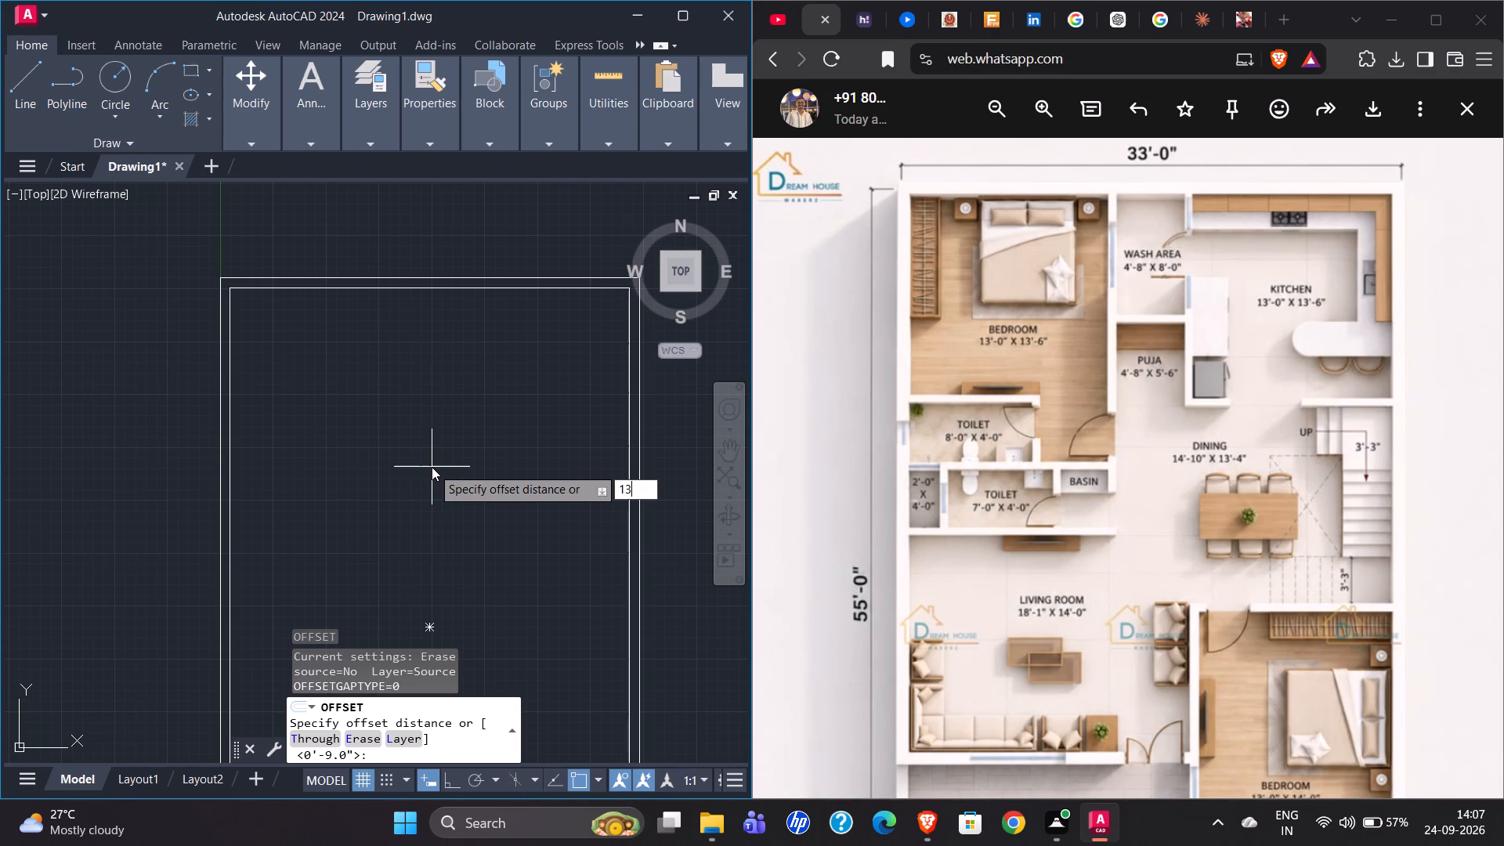
{"action": "key", "text": "apostrophe"}
{"action": "key", "text": "Return"}
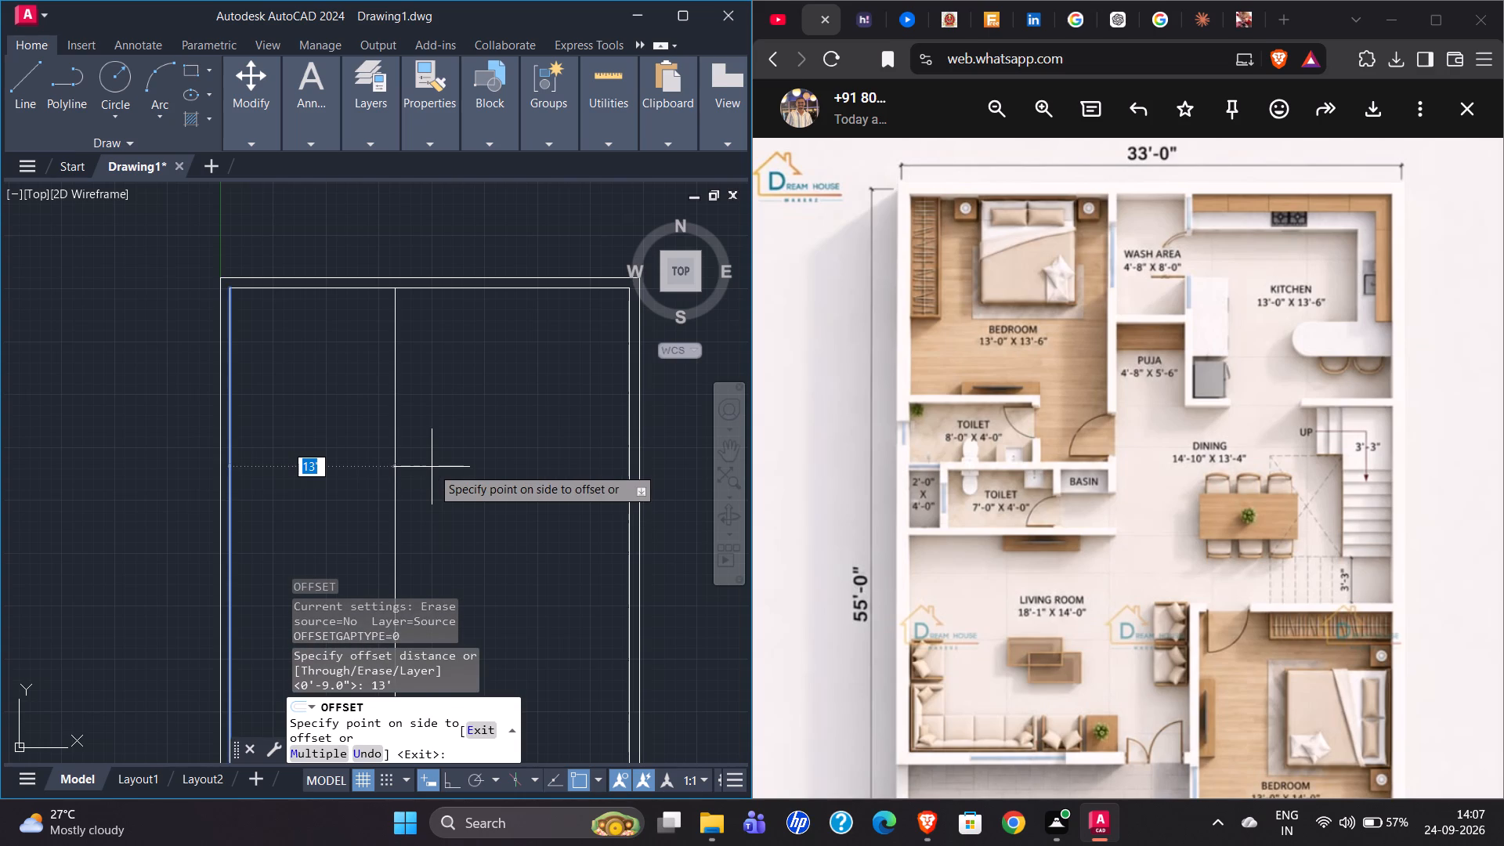
{"action": "left_click", "coordinate": [432, 467]}
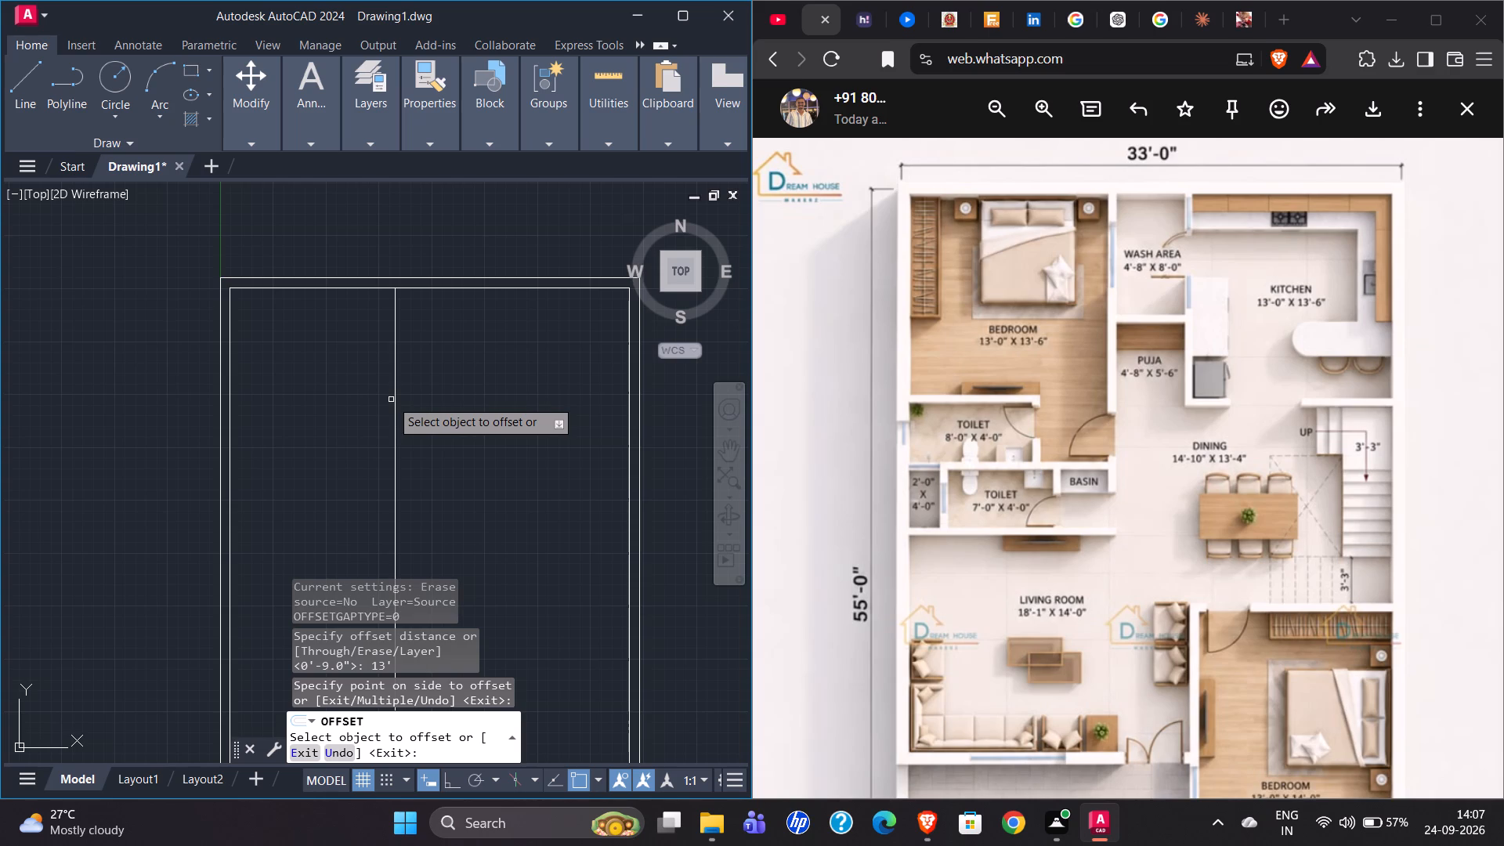
Offset the new vertical bedroom partition line to form the wall's other face.
{"action": "left_click", "coordinate": [395, 391]}
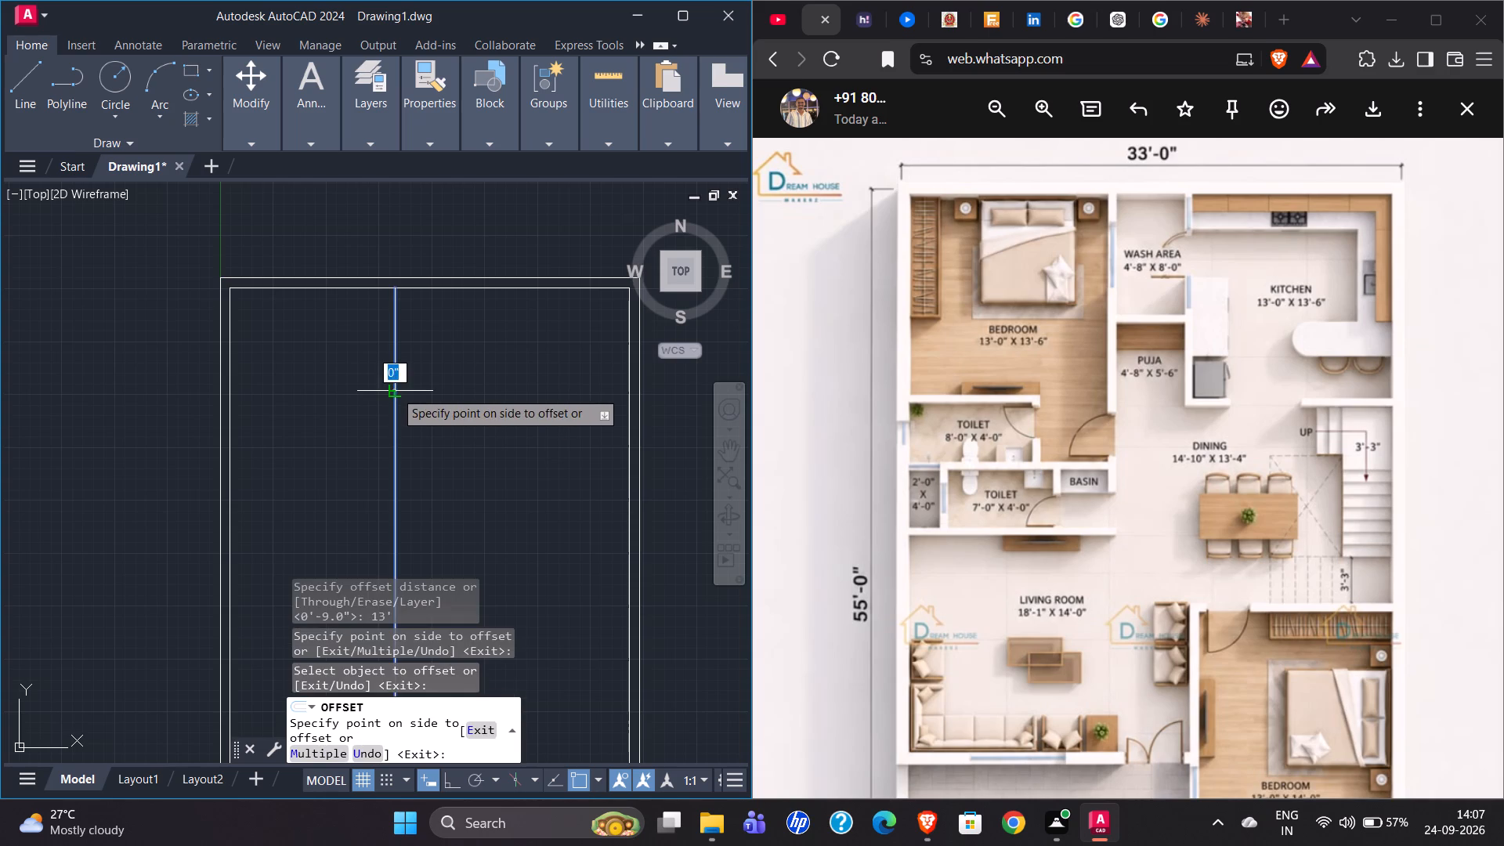
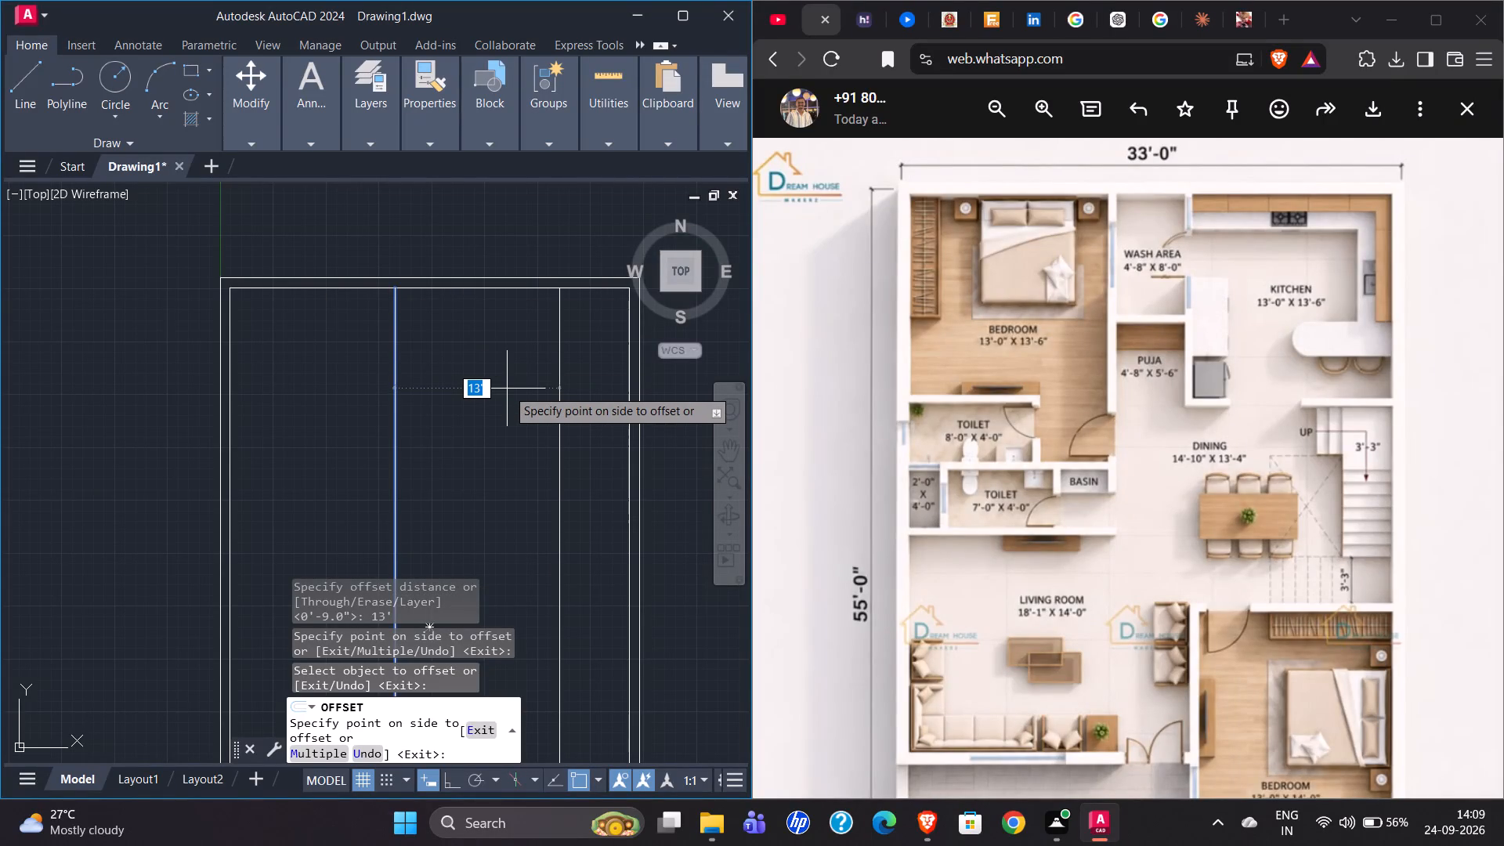
Offset the vertical bedroom partition line 6" to the east to complete the interior wall's thickness.
{"action": "key", "text": "6"}
{"action": "key", "text": "shift+quotedbl"}
{"action": "key", "text": "Return"}
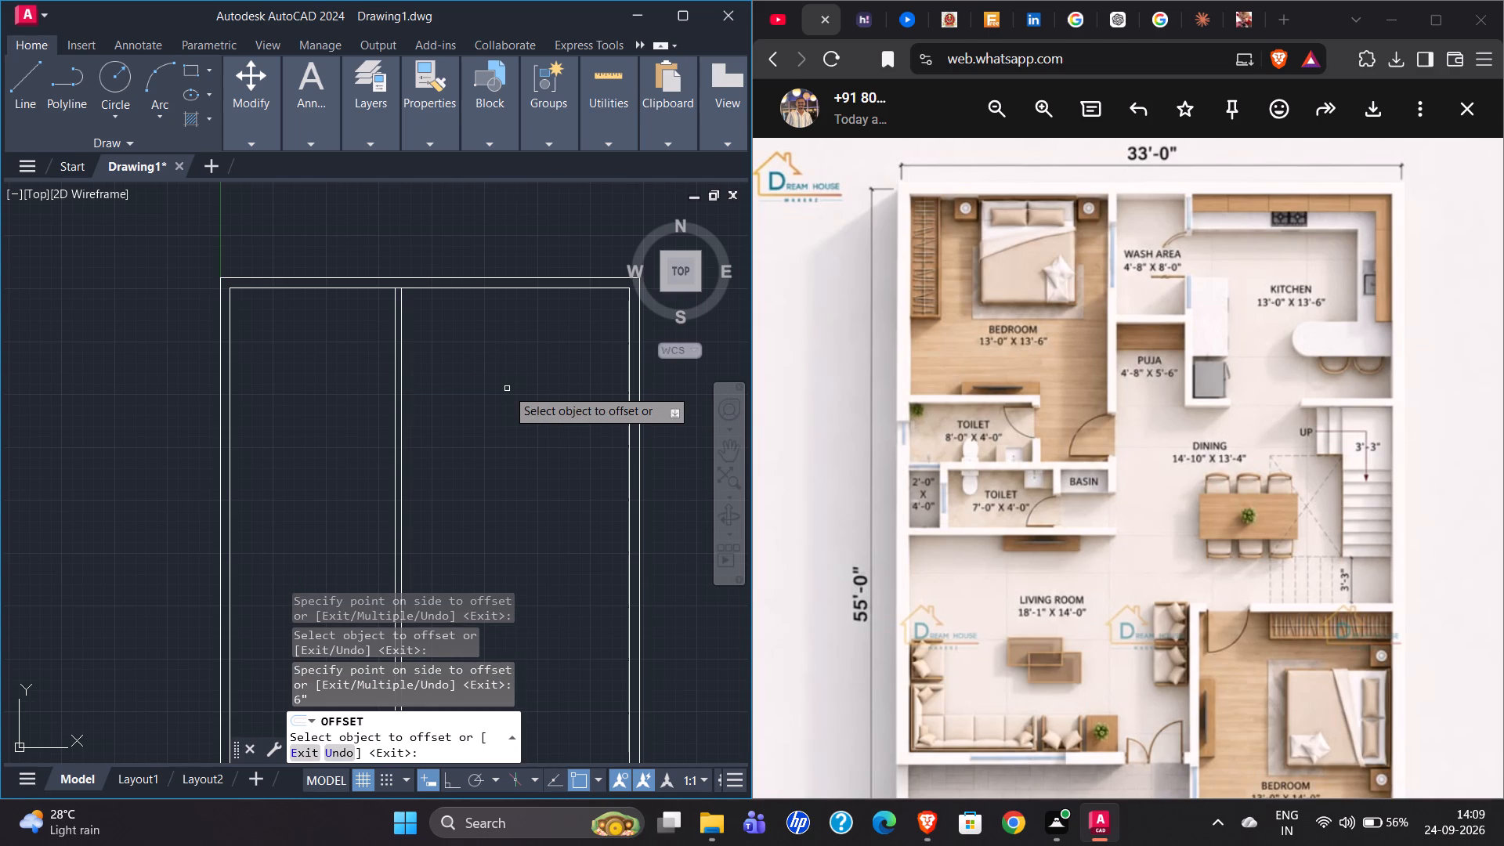
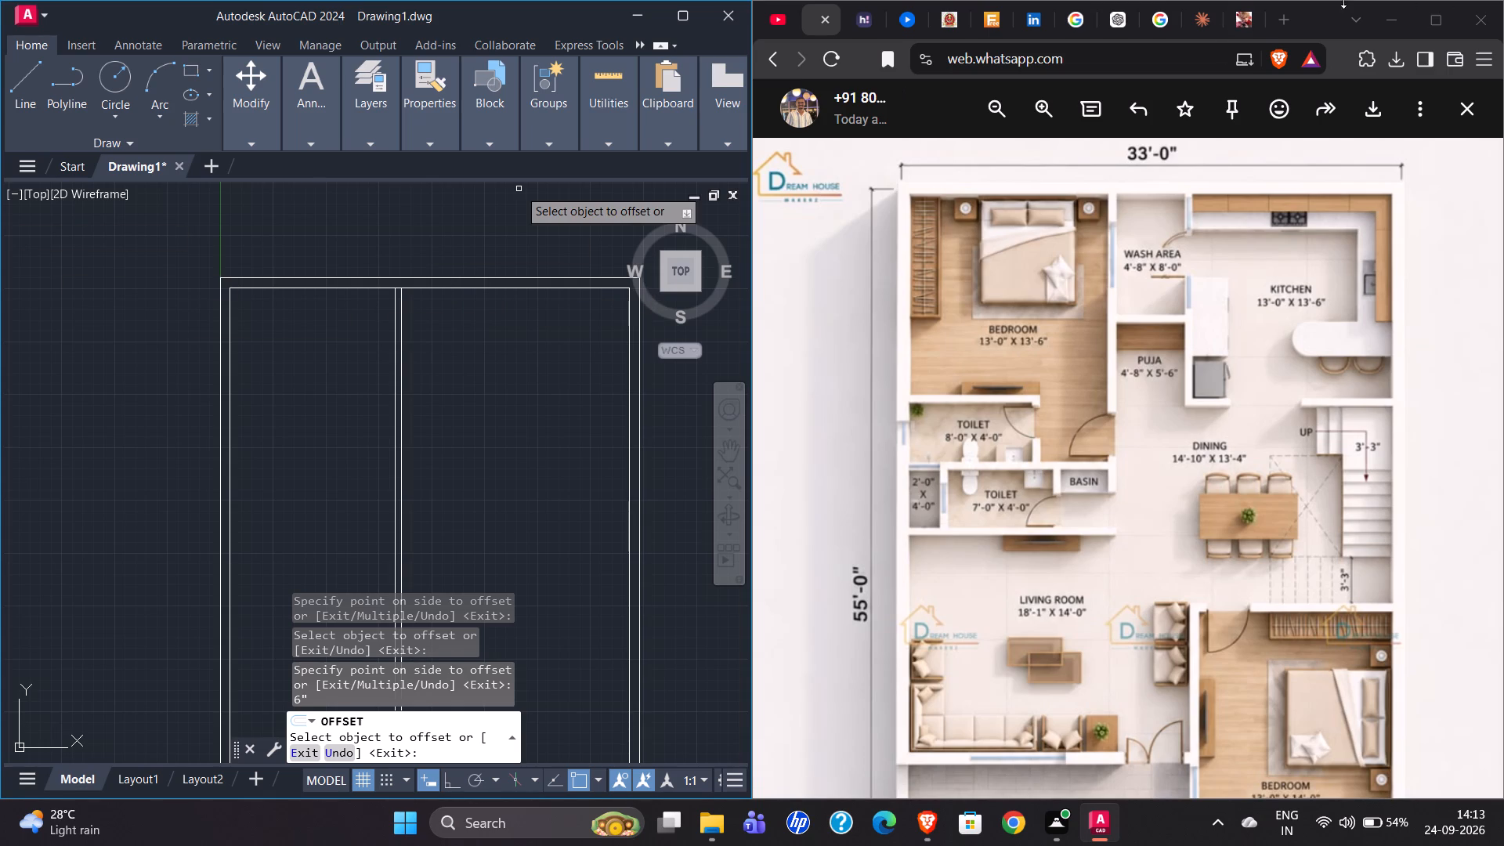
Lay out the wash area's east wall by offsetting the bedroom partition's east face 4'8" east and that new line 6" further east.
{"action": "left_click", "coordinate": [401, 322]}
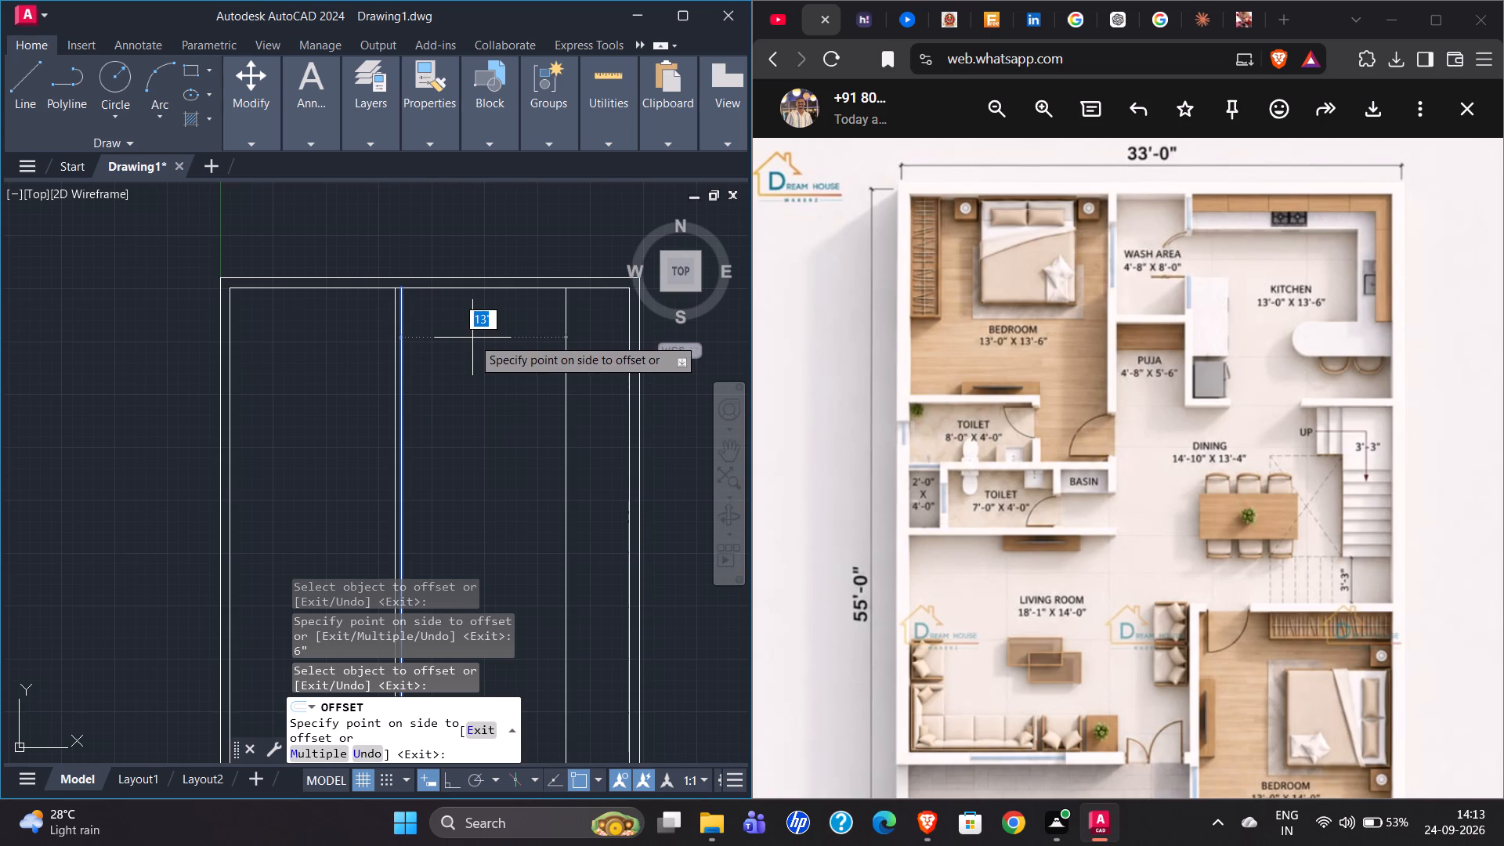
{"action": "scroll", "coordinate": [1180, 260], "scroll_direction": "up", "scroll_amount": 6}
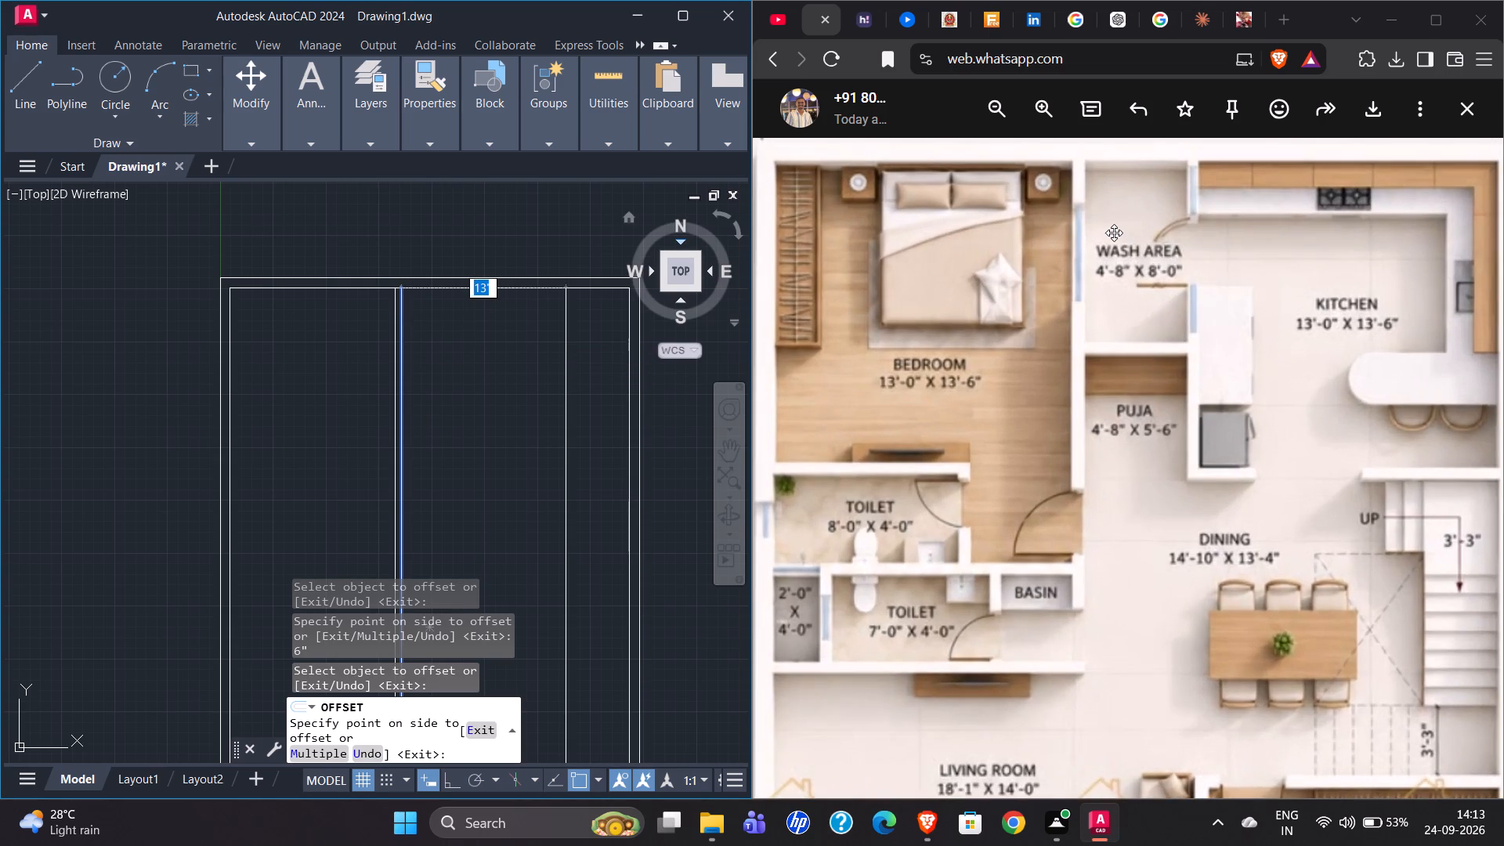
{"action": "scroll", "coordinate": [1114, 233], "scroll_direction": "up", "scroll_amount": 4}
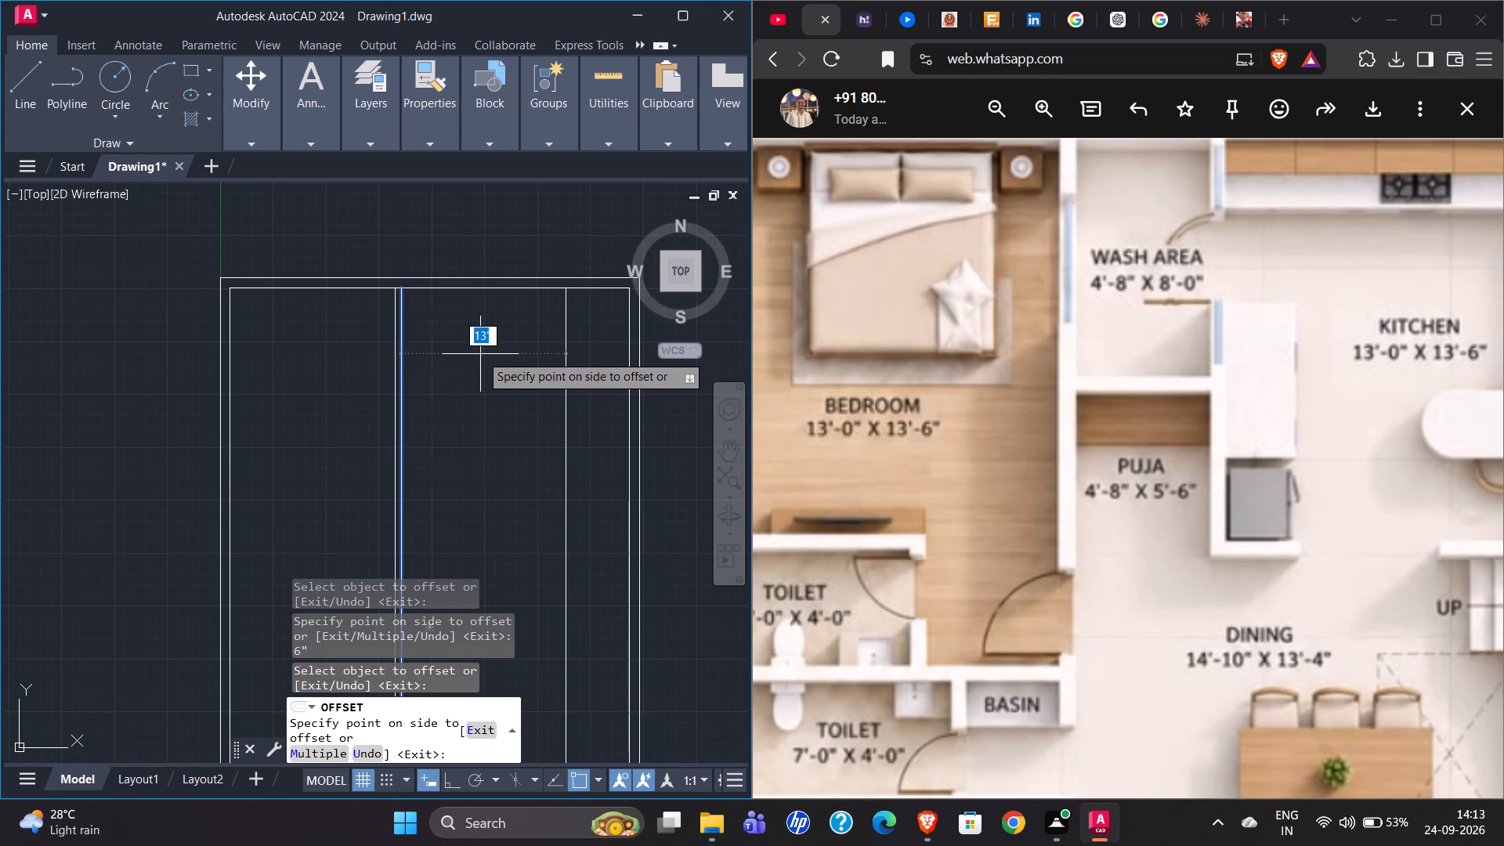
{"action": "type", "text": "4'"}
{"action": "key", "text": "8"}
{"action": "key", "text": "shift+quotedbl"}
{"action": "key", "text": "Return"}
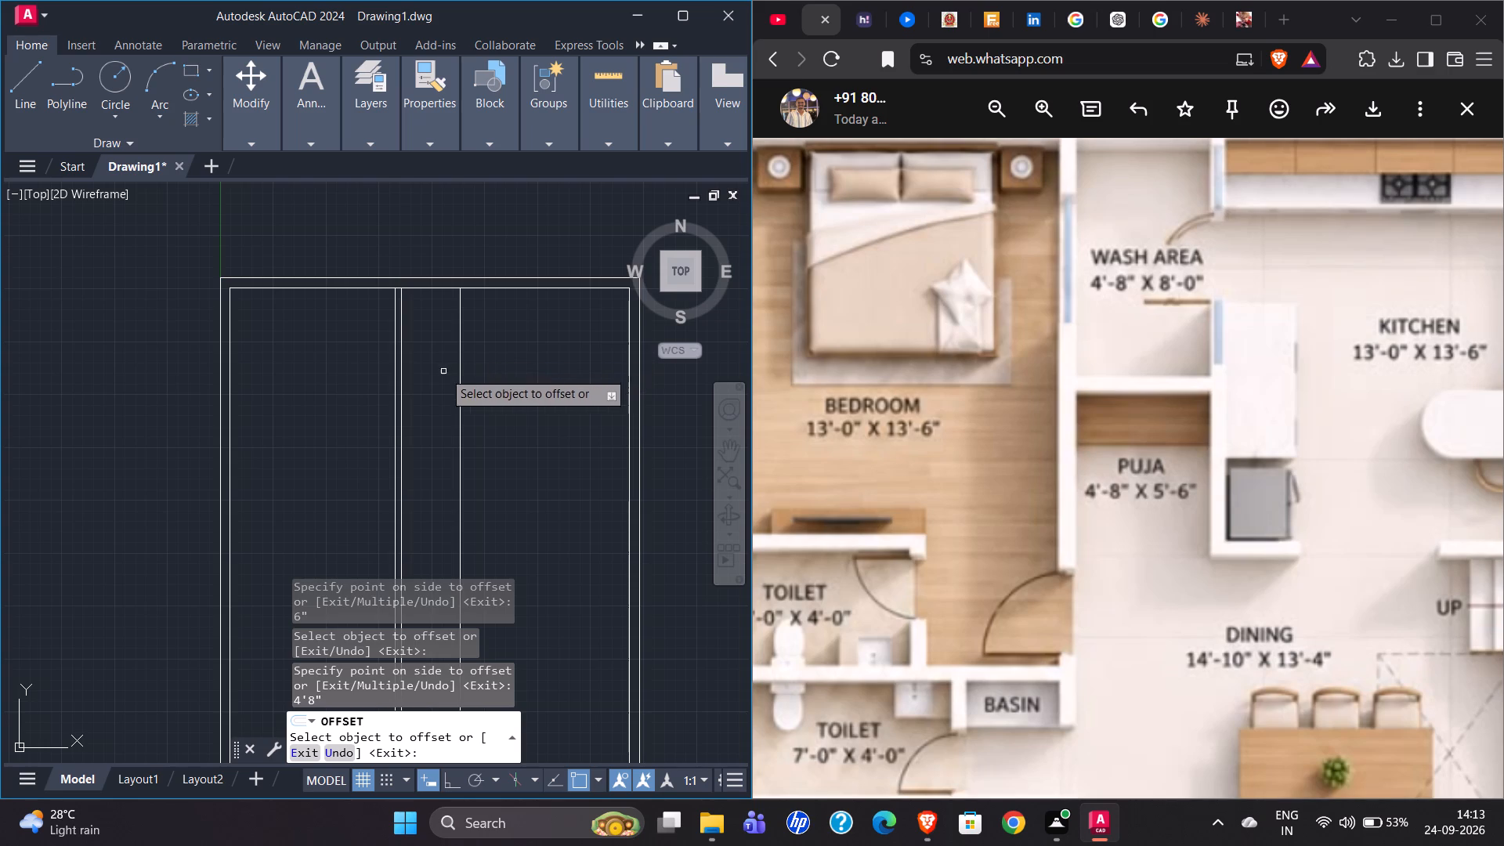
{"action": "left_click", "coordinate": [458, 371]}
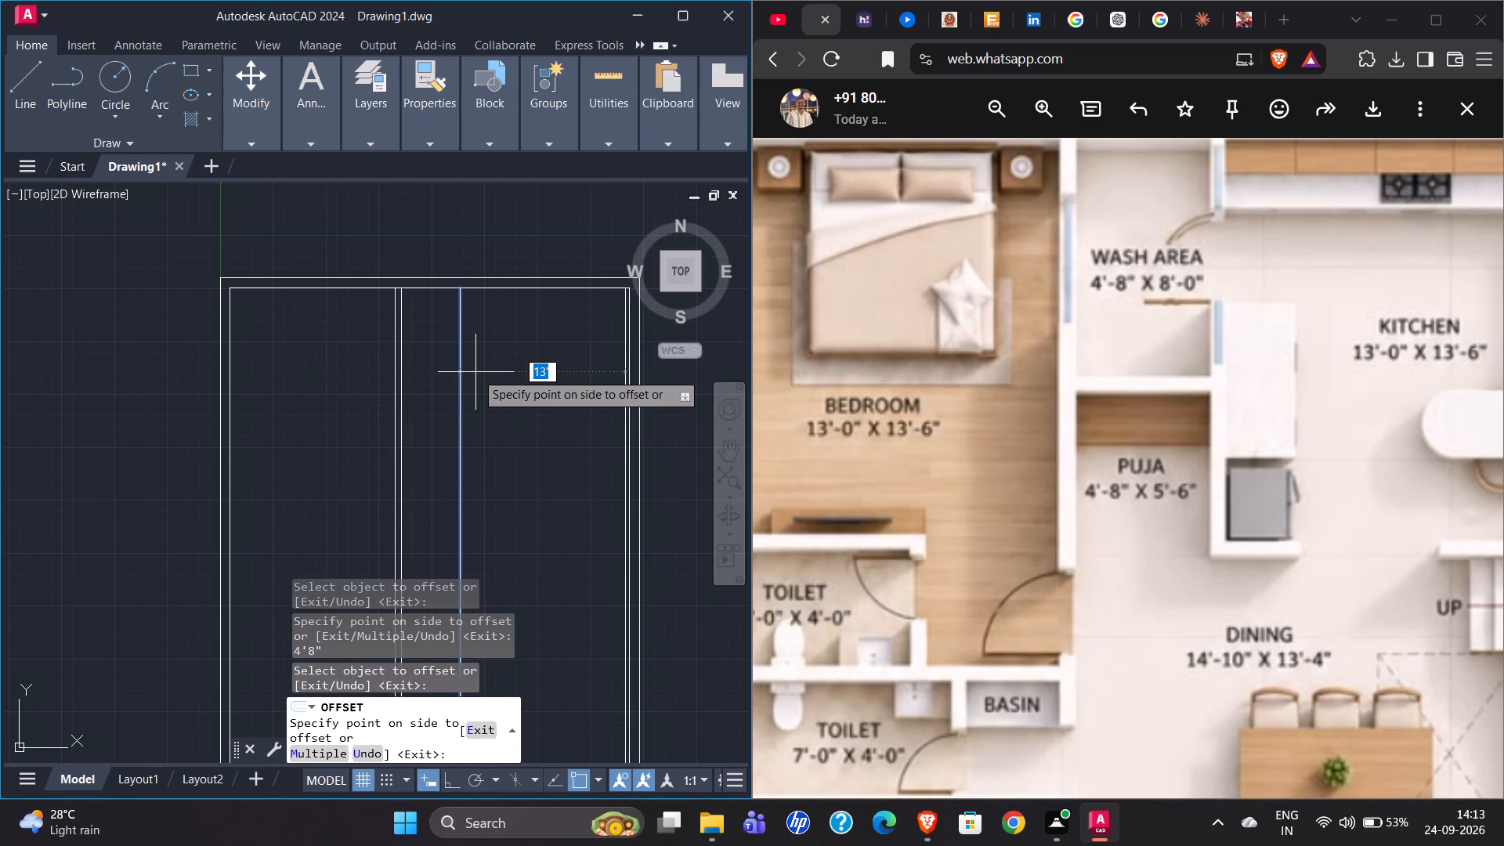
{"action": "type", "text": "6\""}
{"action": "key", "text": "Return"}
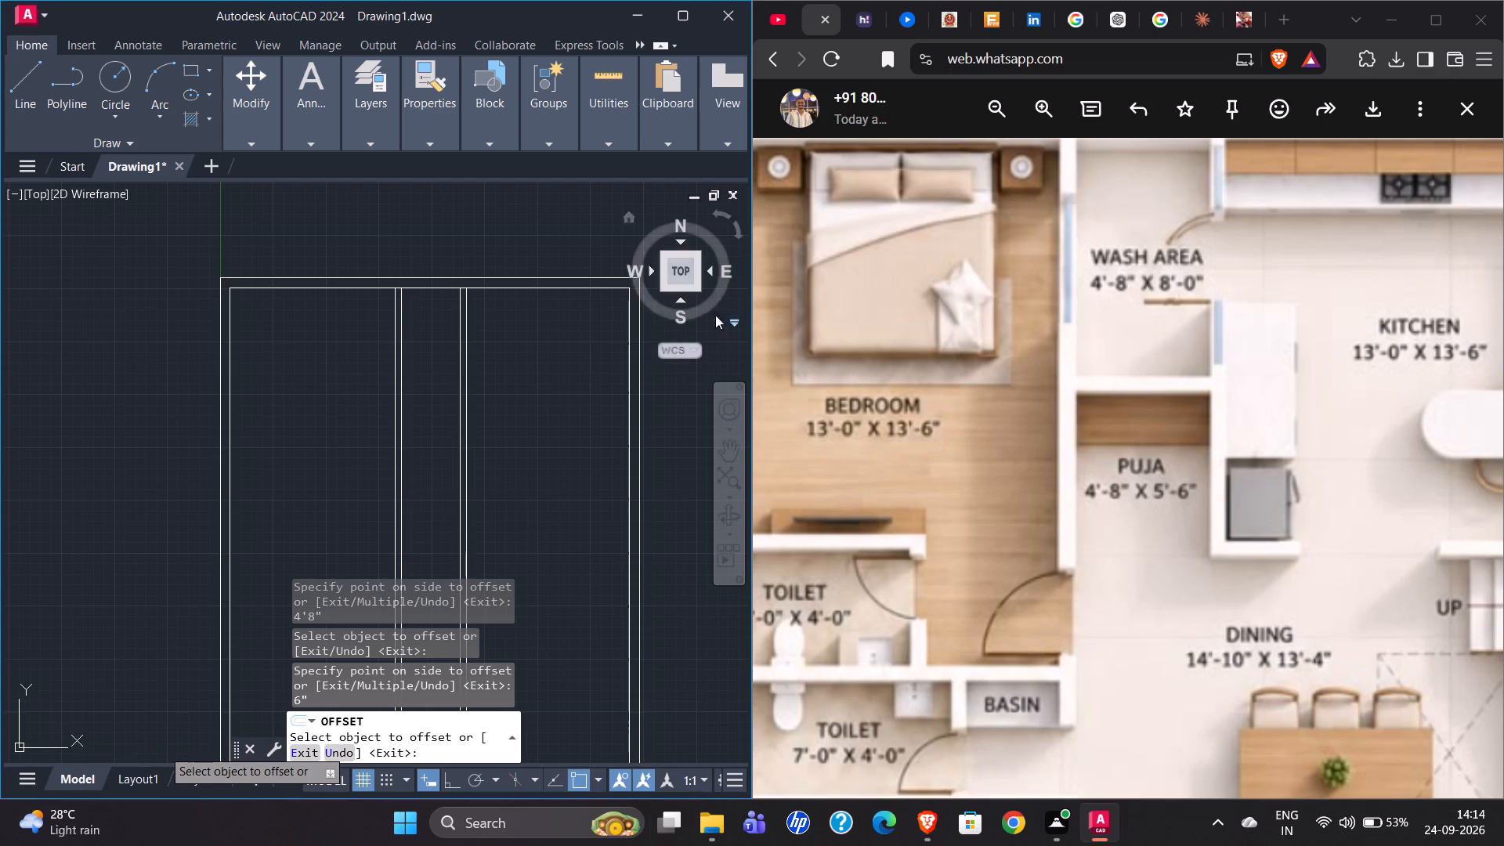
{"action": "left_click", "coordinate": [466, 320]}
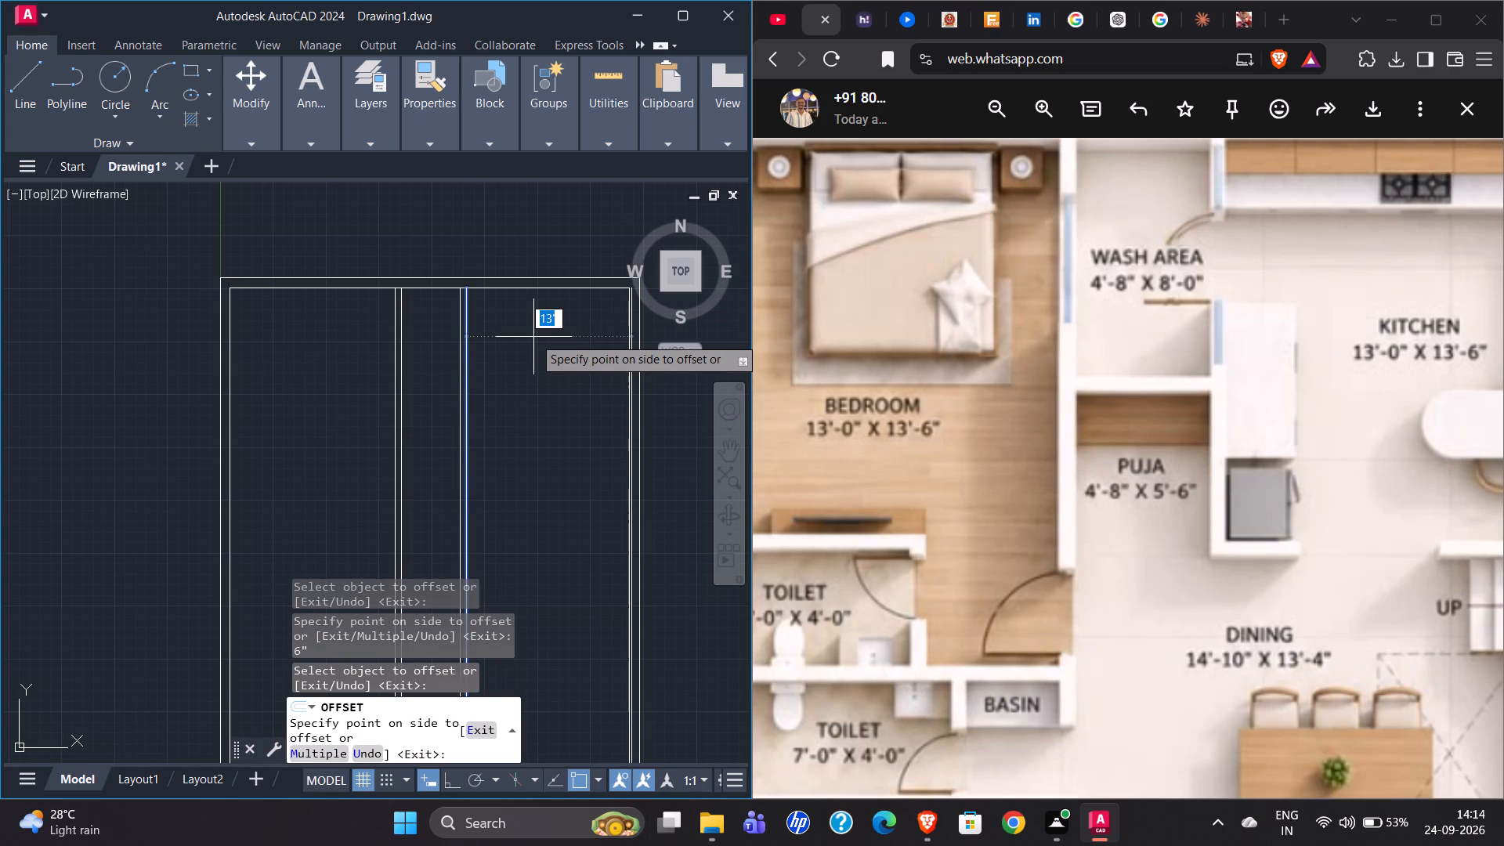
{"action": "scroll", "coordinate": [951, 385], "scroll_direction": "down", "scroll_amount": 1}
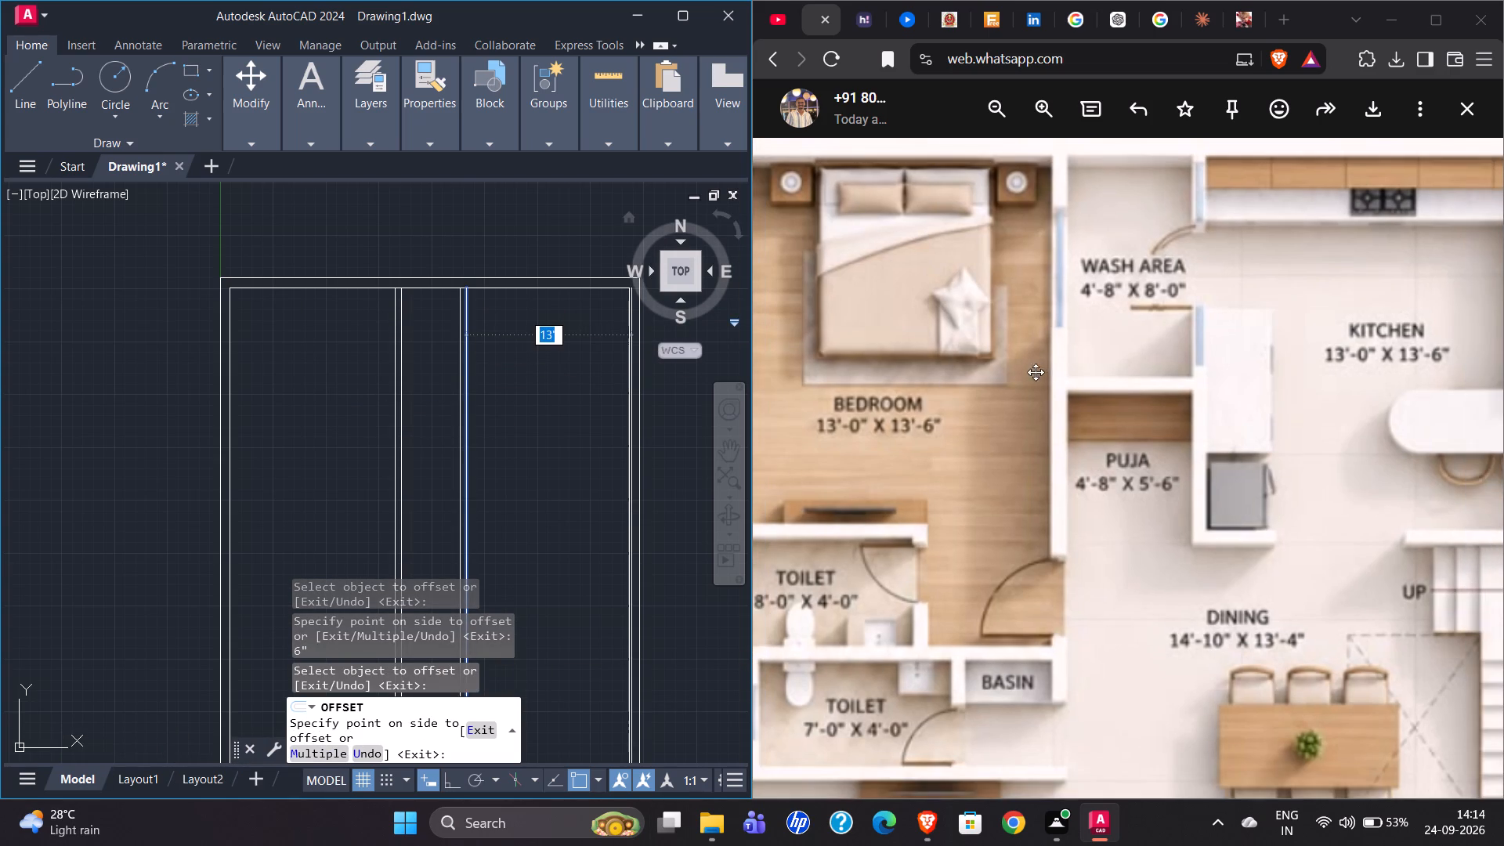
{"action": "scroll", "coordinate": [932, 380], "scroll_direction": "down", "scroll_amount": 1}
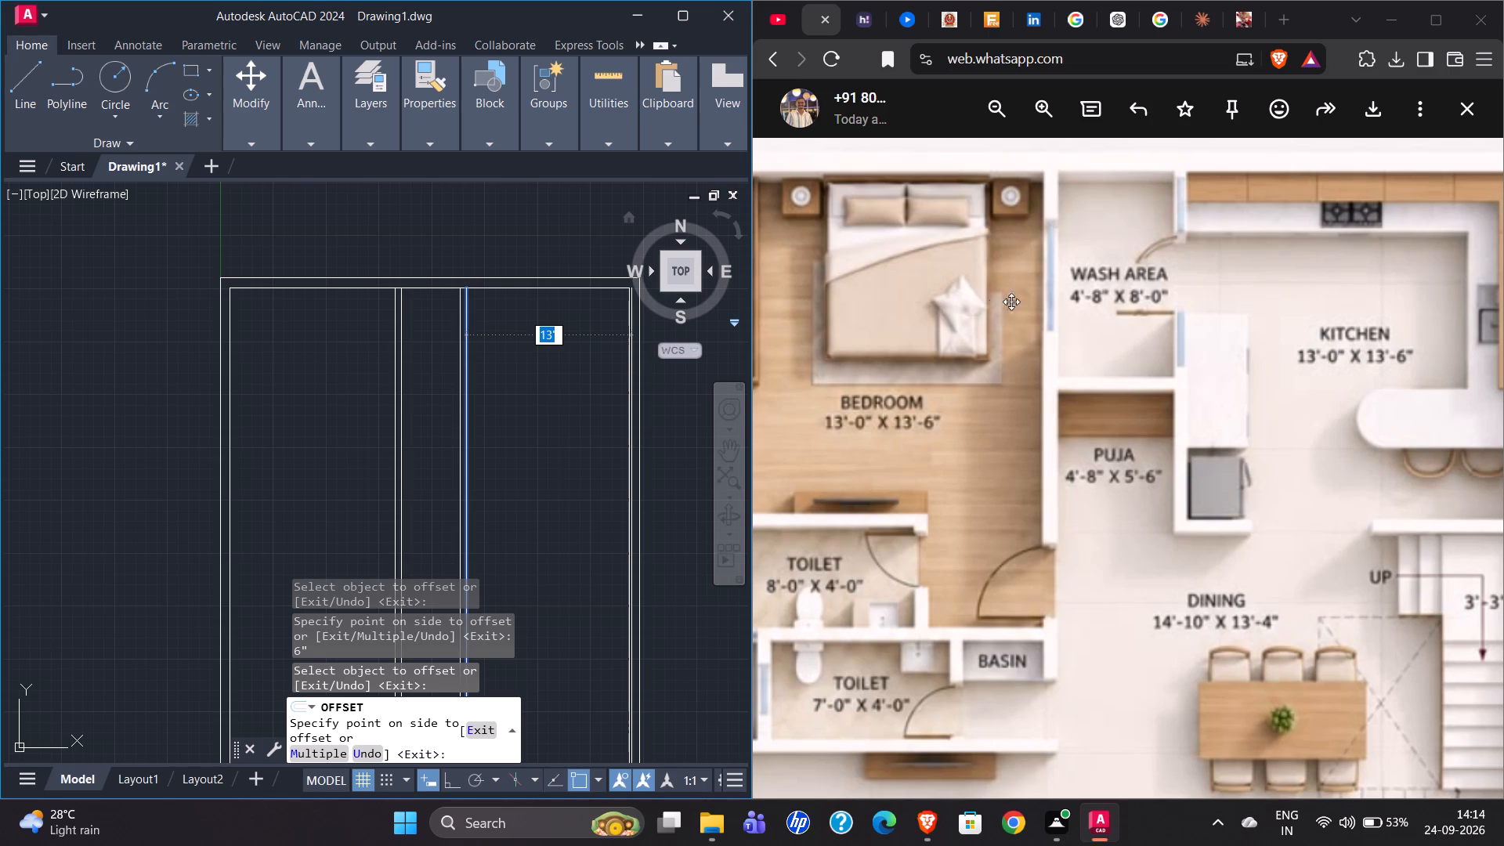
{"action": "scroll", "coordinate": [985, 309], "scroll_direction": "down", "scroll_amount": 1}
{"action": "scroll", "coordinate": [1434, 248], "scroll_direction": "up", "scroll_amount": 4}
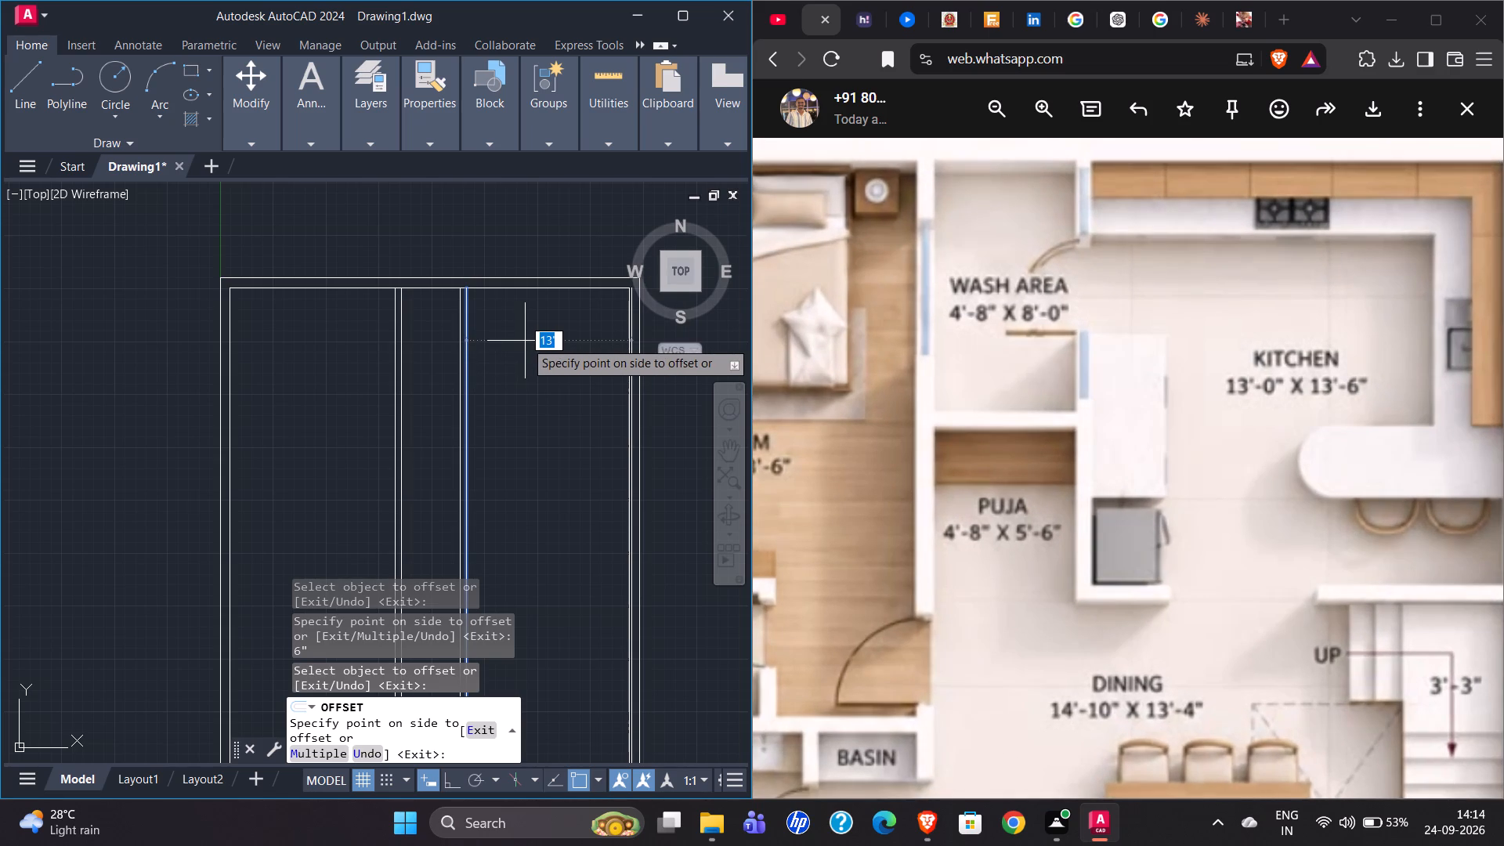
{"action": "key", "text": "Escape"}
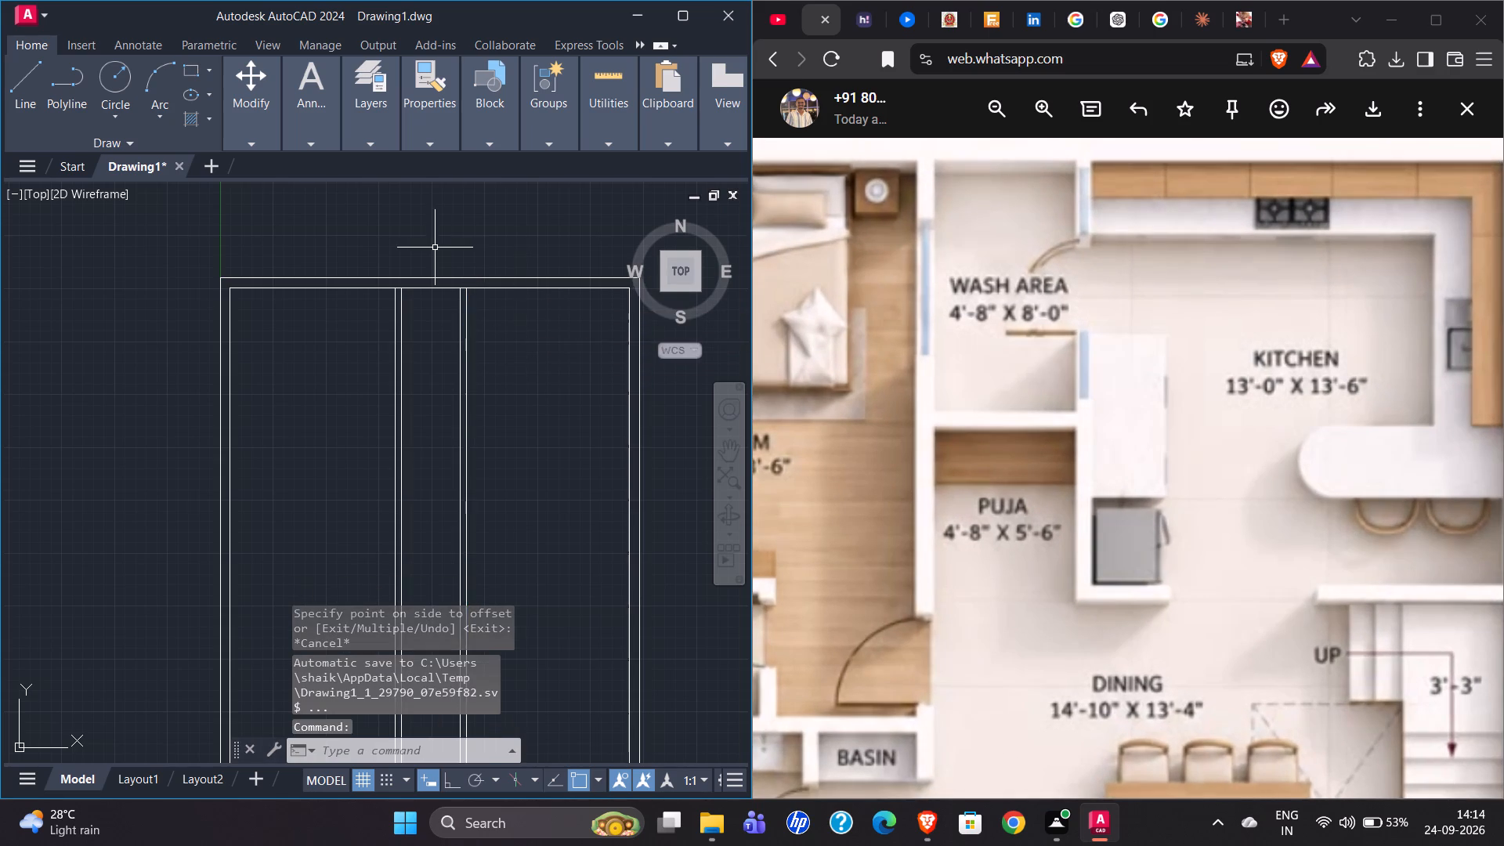
Measure the kitchen's clear width from the wash area wall's east face to the inner face of the east exterior wall.
{"action": "scroll", "coordinate": [432, 248], "scroll_direction": "up", "scroll_amount": 2}
{"action": "scroll", "coordinate": [286, 289], "scroll_direction": "down", "scroll_amount": 3}
{"action": "scroll", "coordinate": [404, 308], "scroll_direction": "up", "scroll_amount": 3}
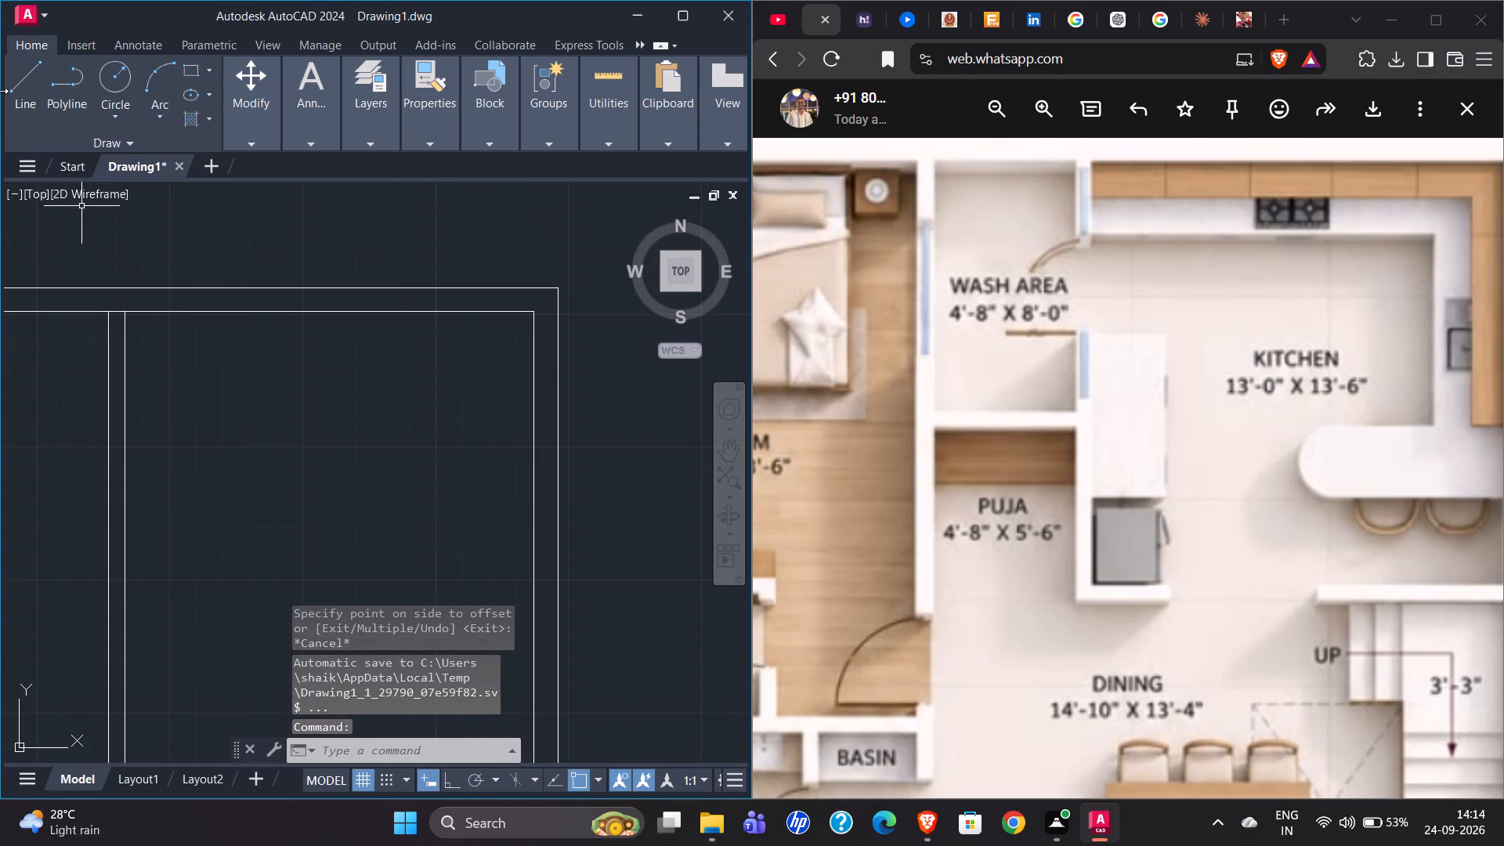
{"action": "left_click", "coordinate": [13, 92]}
{"action": "left_click", "coordinate": [125, 306]}
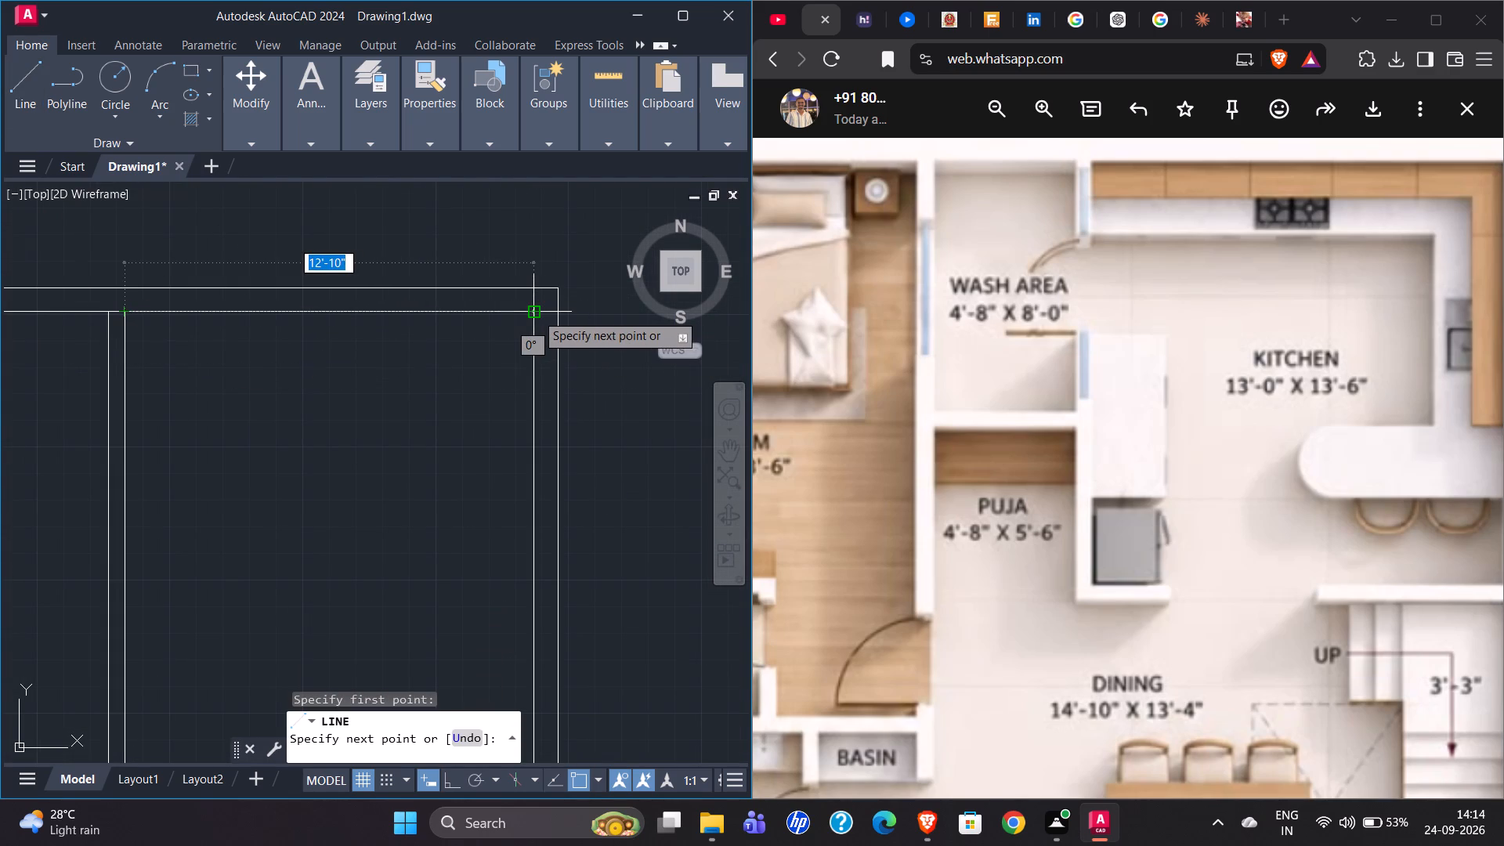
{"action": "key", "text": "Escape"}
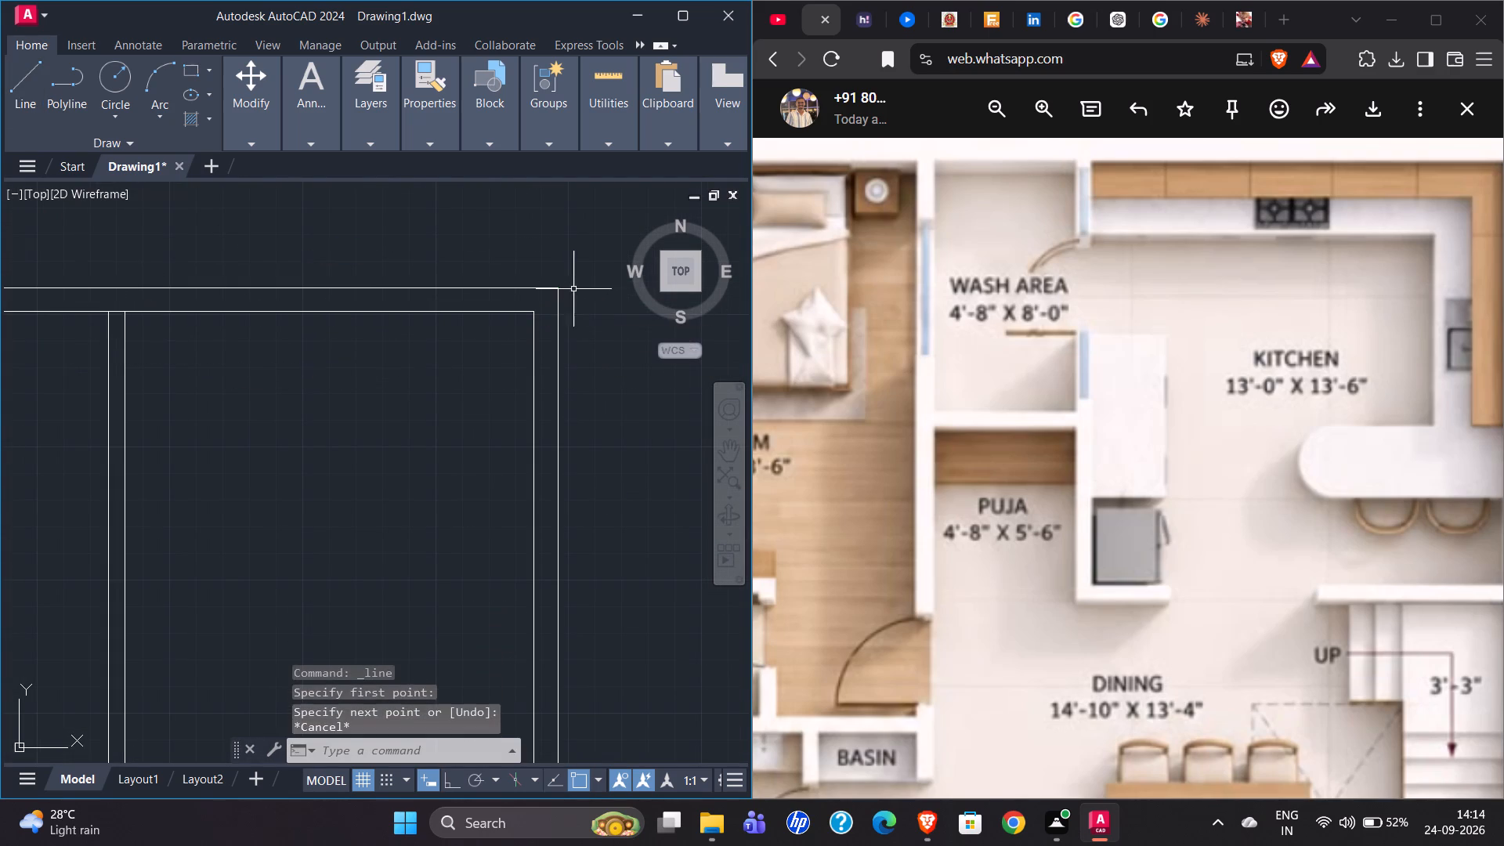
Erase the bedroom partition's east face line and both lines of the wash area's east wall.
{"action": "scroll", "coordinate": [592, 280], "scroll_direction": "down", "scroll_amount": 3}
{"action": "scroll", "coordinate": [413, 274], "scroll_direction": "up", "scroll_amount": 3}
{"action": "scroll", "coordinate": [319, 322], "scroll_direction": "down", "scroll_amount": 2}
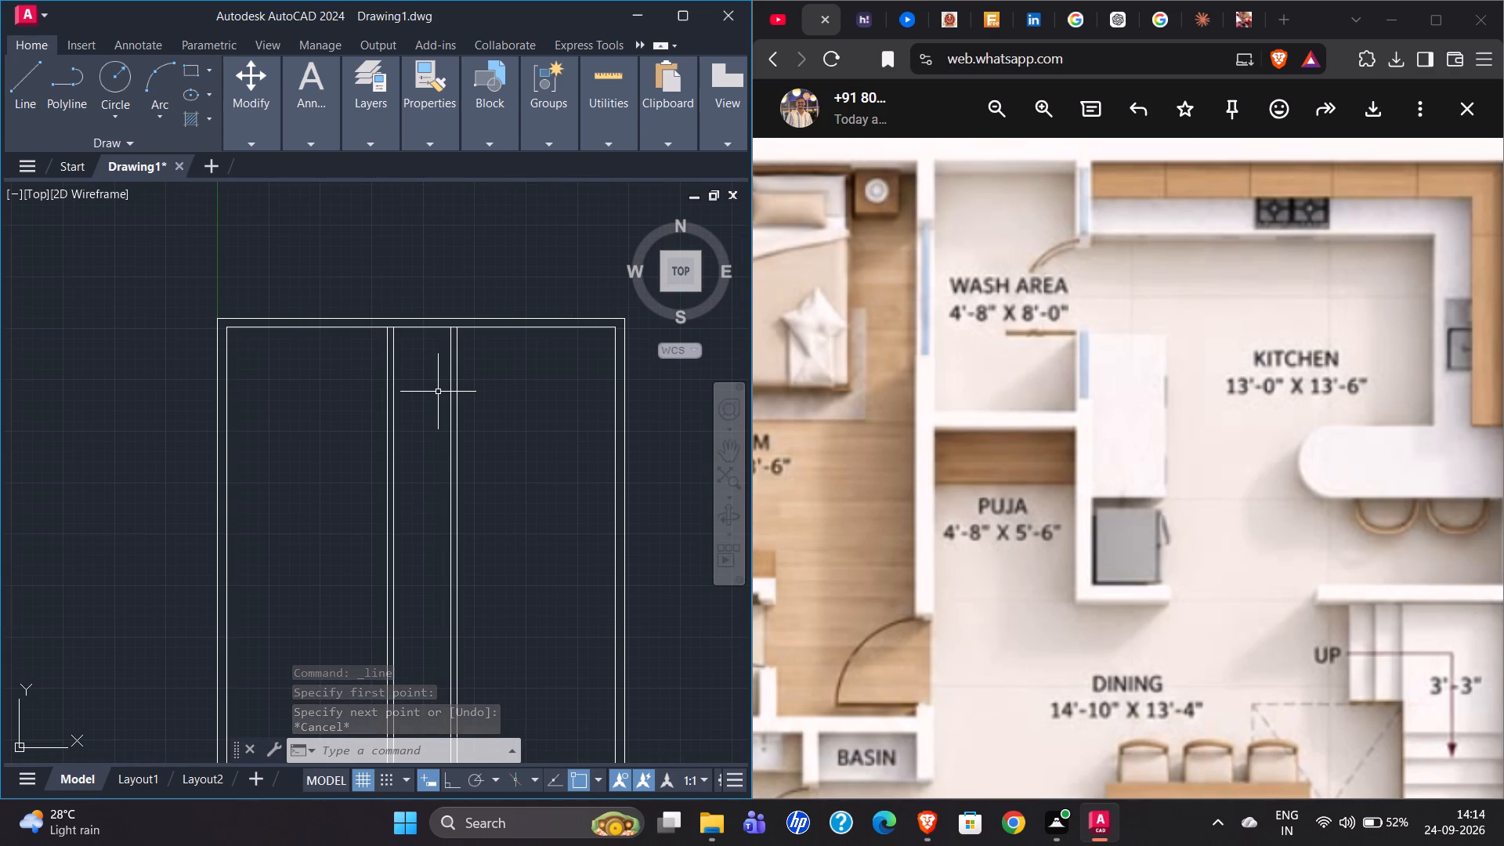
{"action": "scroll", "coordinate": [394, 346], "scroll_direction": "up", "scroll_amount": 2}
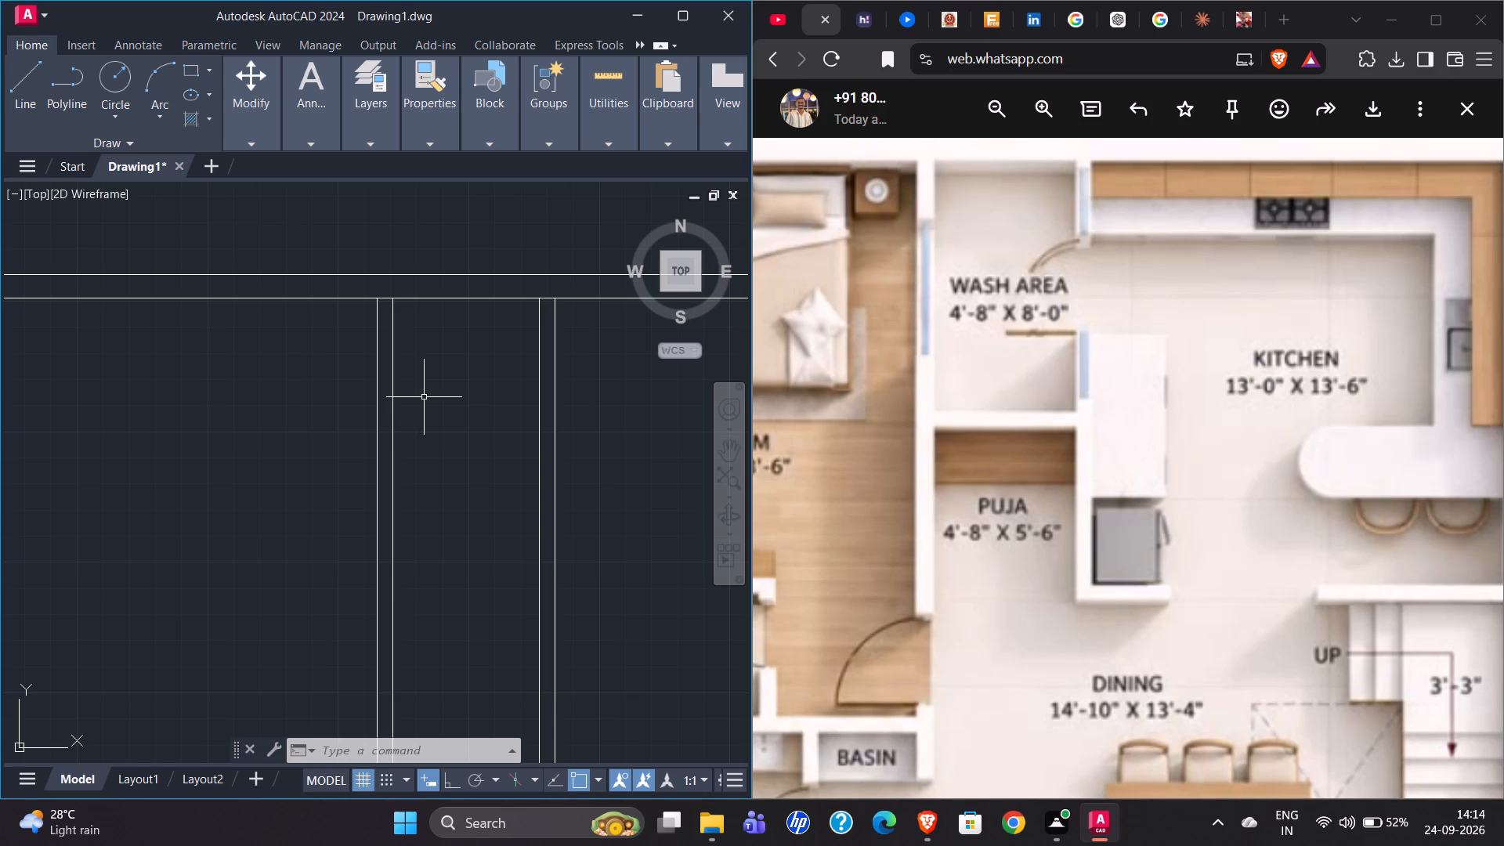
{"action": "left_click", "coordinate": [394, 309]}
{"action": "left_click", "coordinate": [542, 324]}
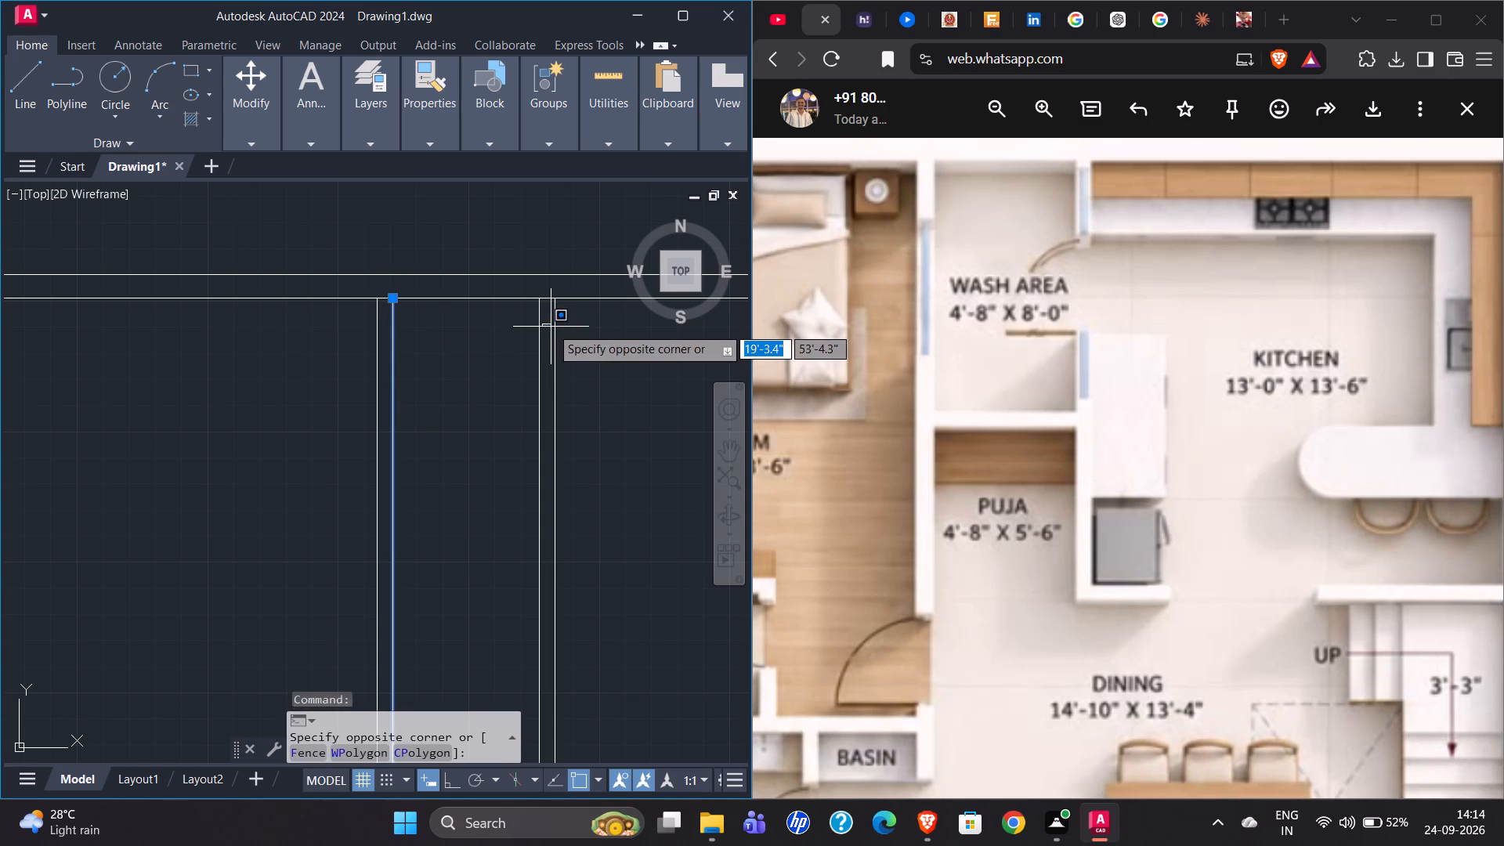
{"action": "left_click", "coordinate": [537, 334]}
{"action": "left_click", "coordinate": [551, 338]}
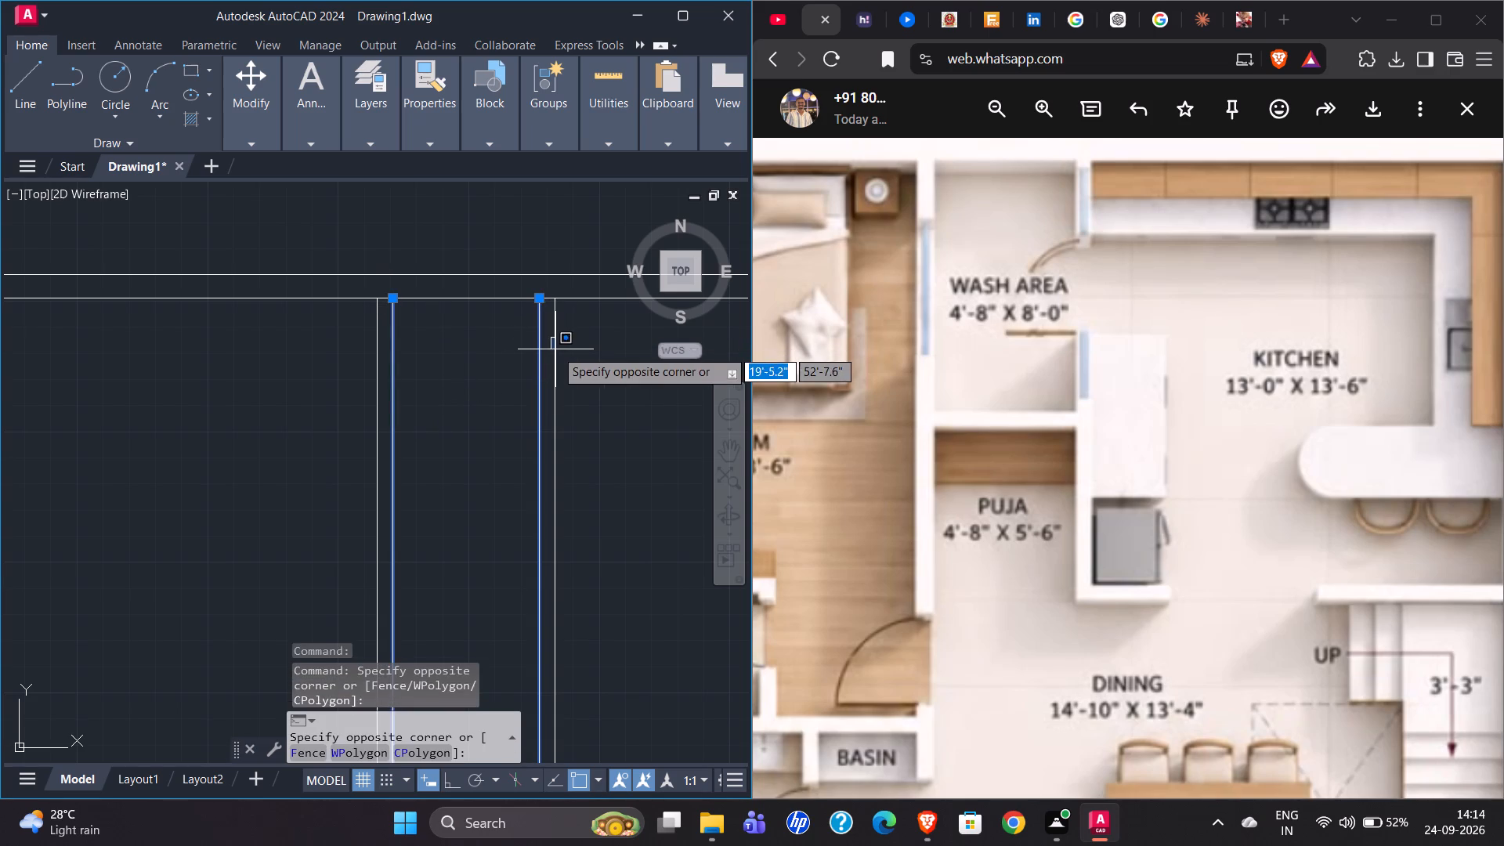
{"action": "left_click", "coordinate": [555, 349]}
{"action": "left_click", "coordinate": [555, 349]}
{"action": "key", "text": "Delete"}
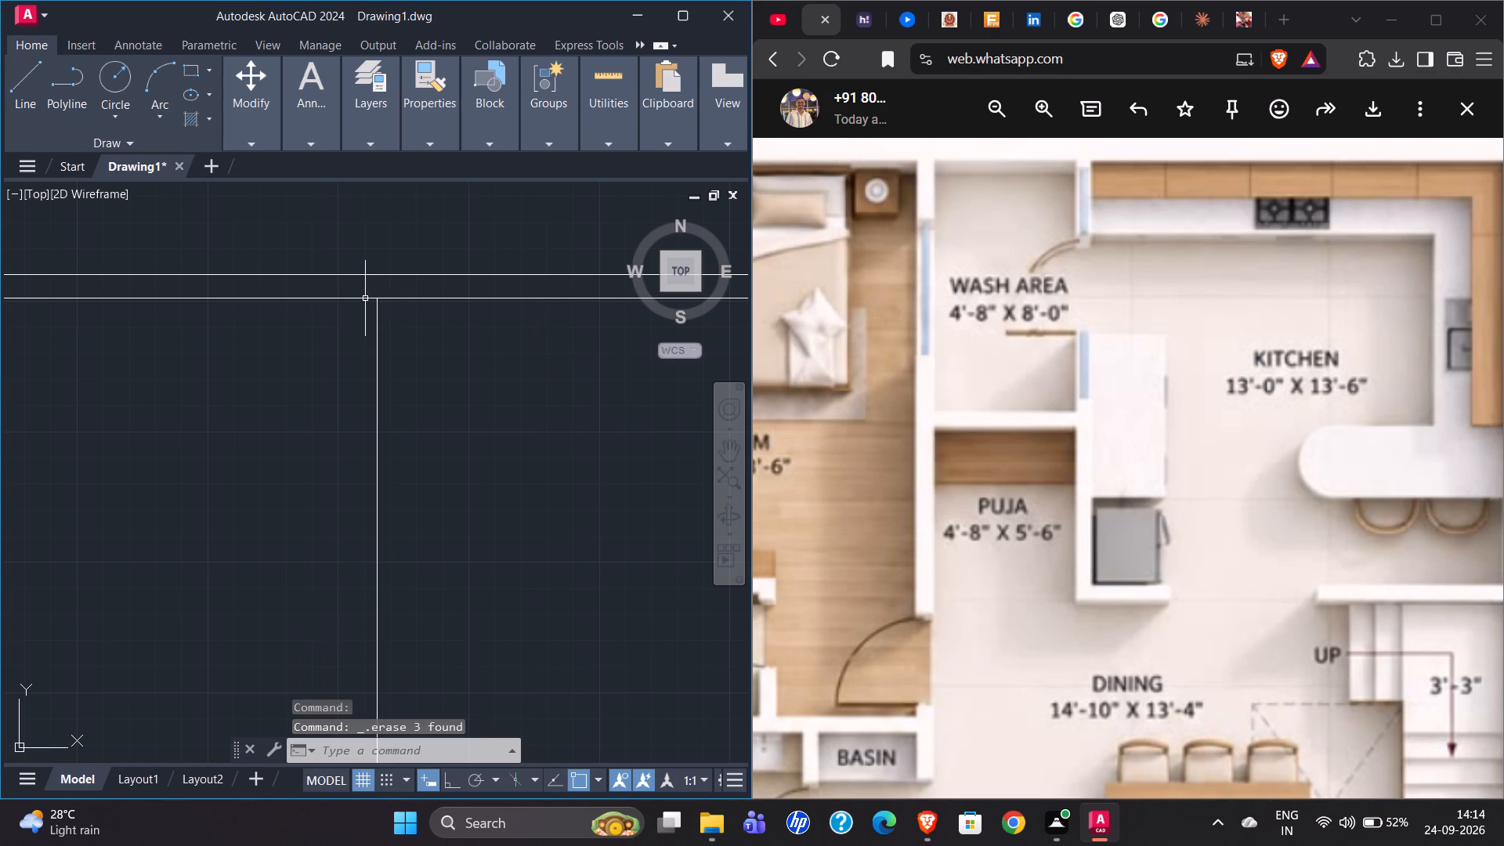
Offset the remaining bedroom partition line 5" to the east to form the interior wall's thickness.
{"action": "left_click", "coordinate": [376, 315]}
{"action": "scroll", "coordinate": [537, 378], "scroll_direction": "down", "scroll_amount": 2}
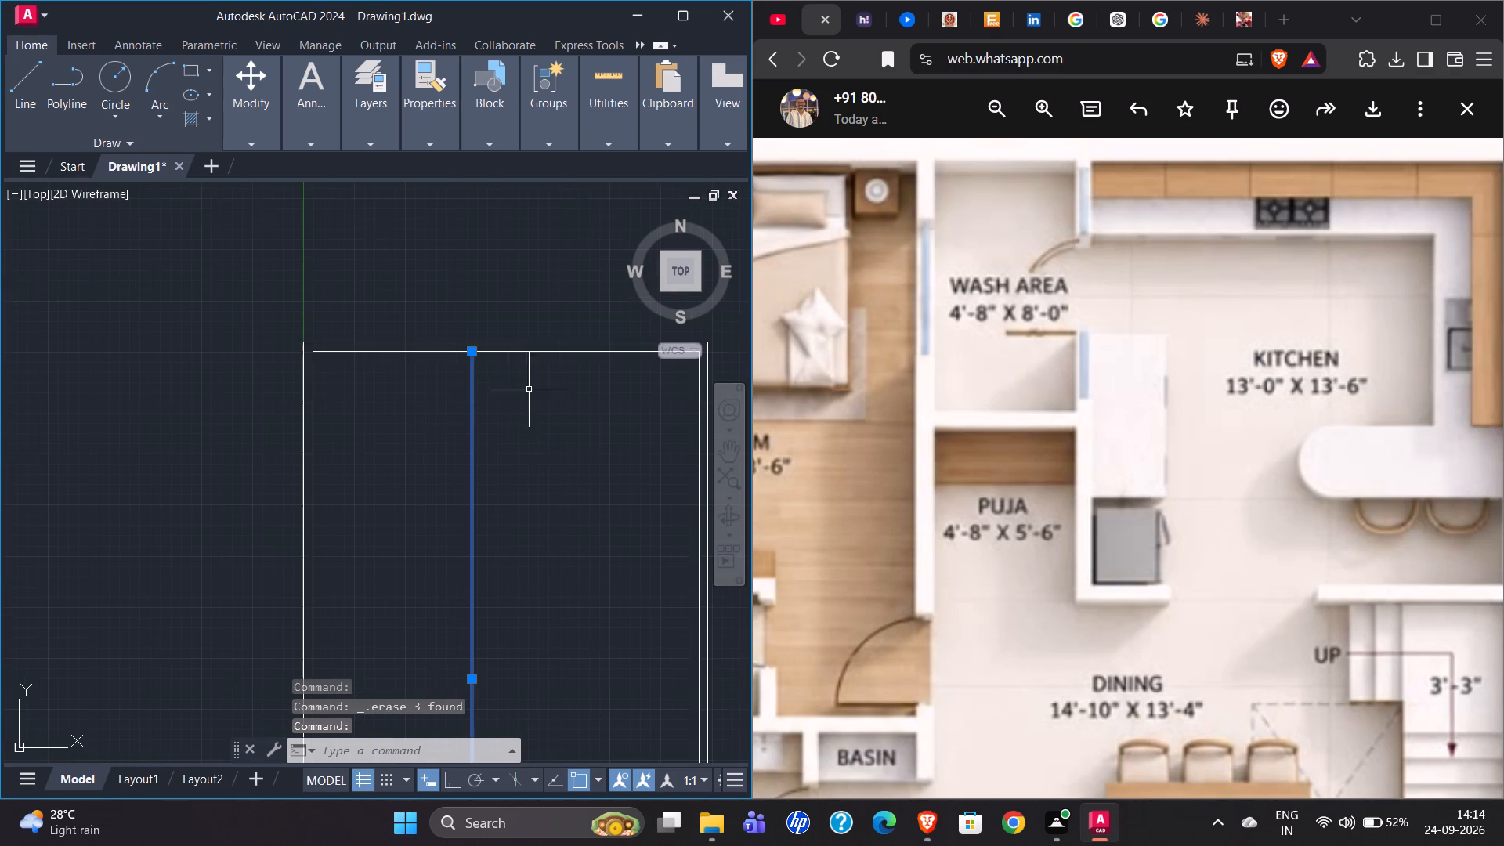
{"action": "scroll", "coordinate": [262, 309], "scroll_direction": "down", "scroll_amount": 1}
{"action": "scroll", "coordinate": [398, 372], "scroll_direction": "up", "scroll_amount": 3}
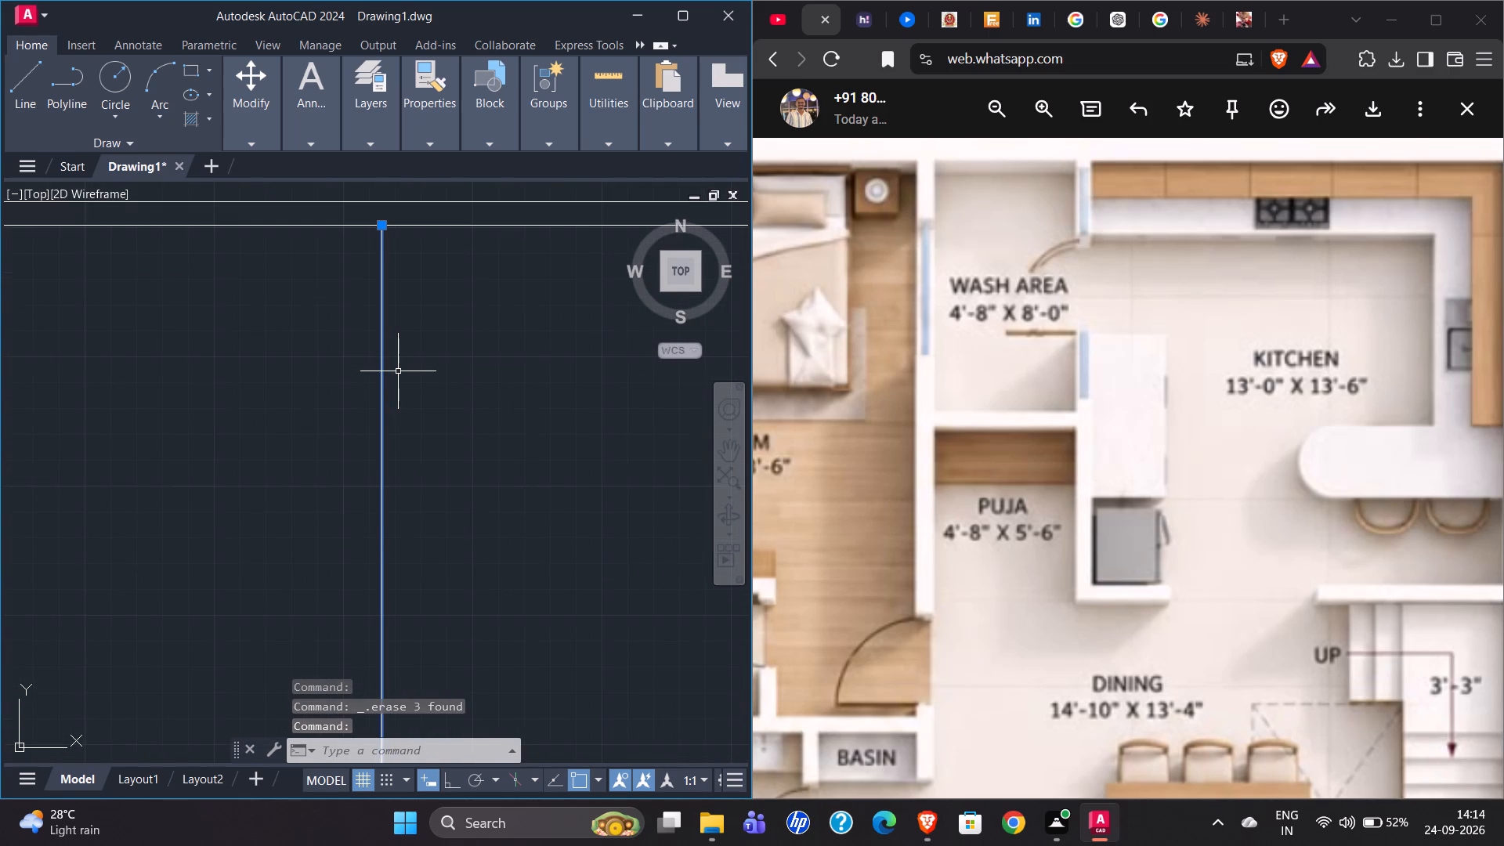
{"action": "key", "text": "o"}
{"action": "key", "text": "Return"}
{"action": "type", "text": "5\""}
{"action": "key", "text": "Return"}
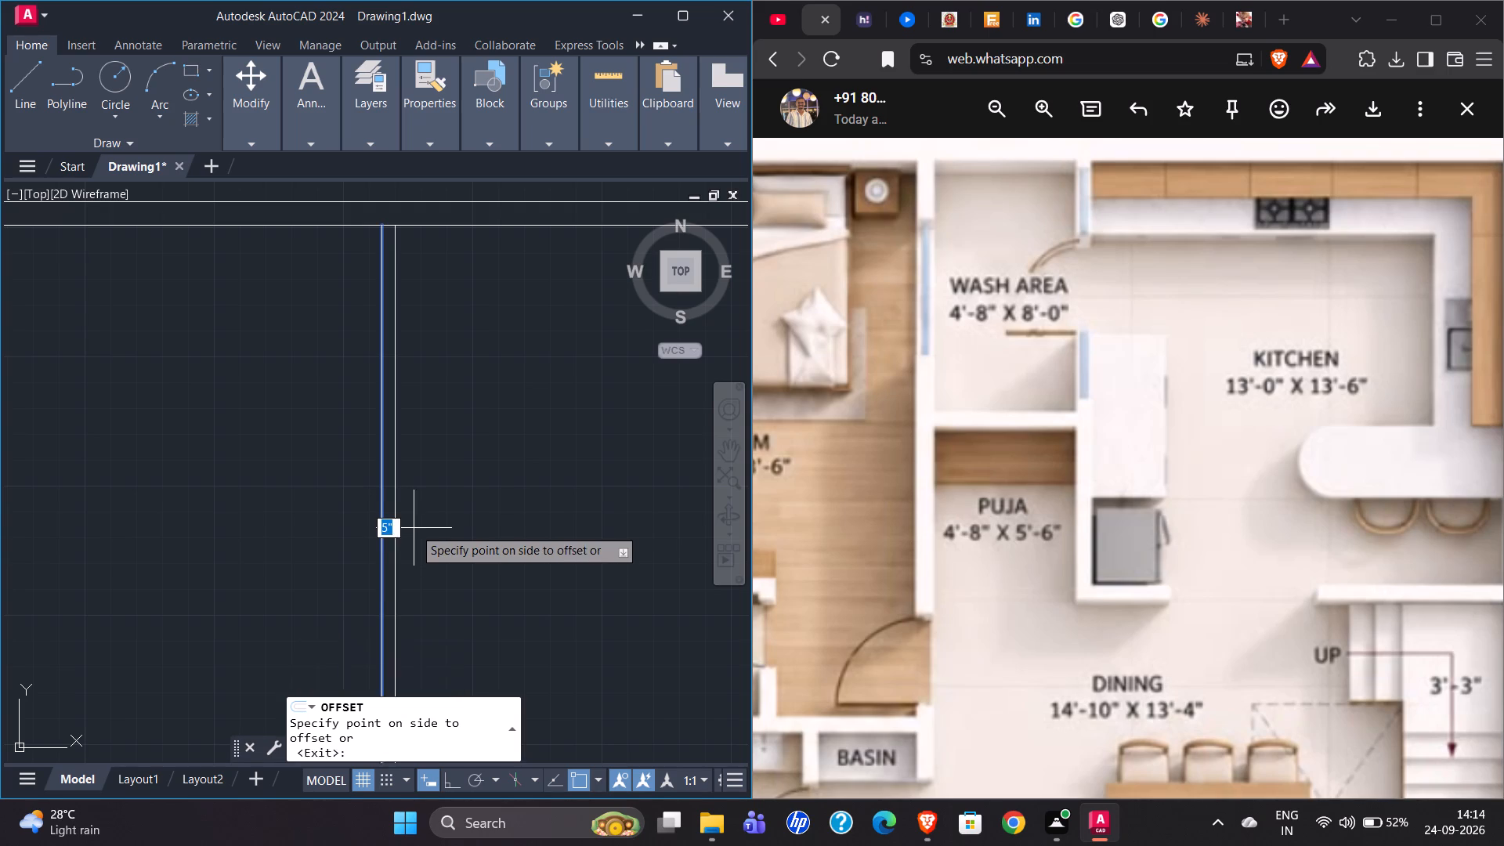
{"action": "left_click", "coordinate": [457, 504]}
Lay out the wash area's east wall by offsetting the bedroom partition's east face 4'8" east and that new line 5" further east.
{"action": "scroll", "coordinate": [290, 360], "scroll_direction": "down", "scroll_amount": 1}
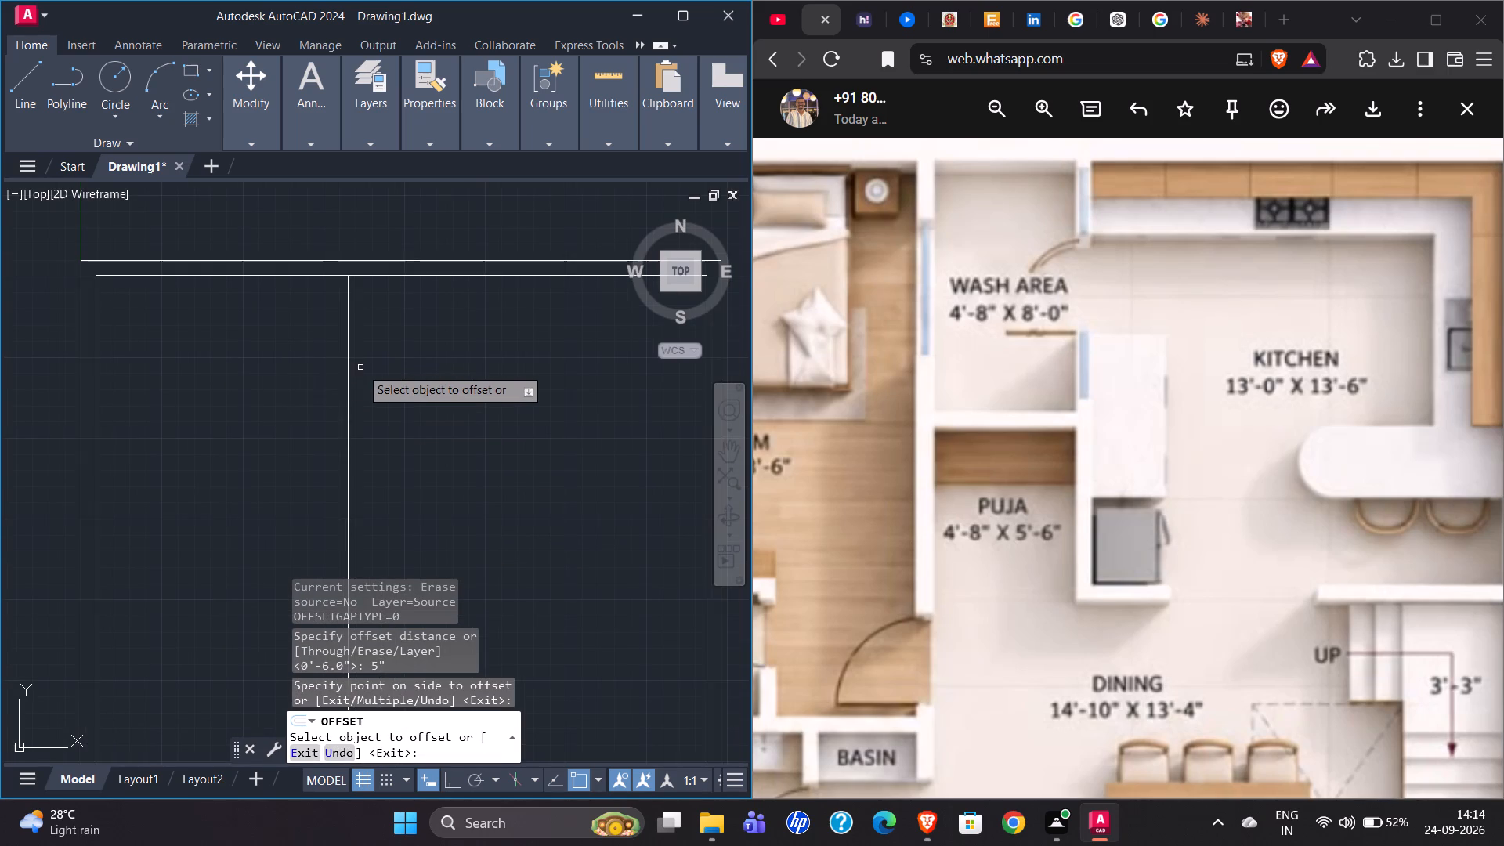
{"action": "left_click", "coordinate": [355, 360]}
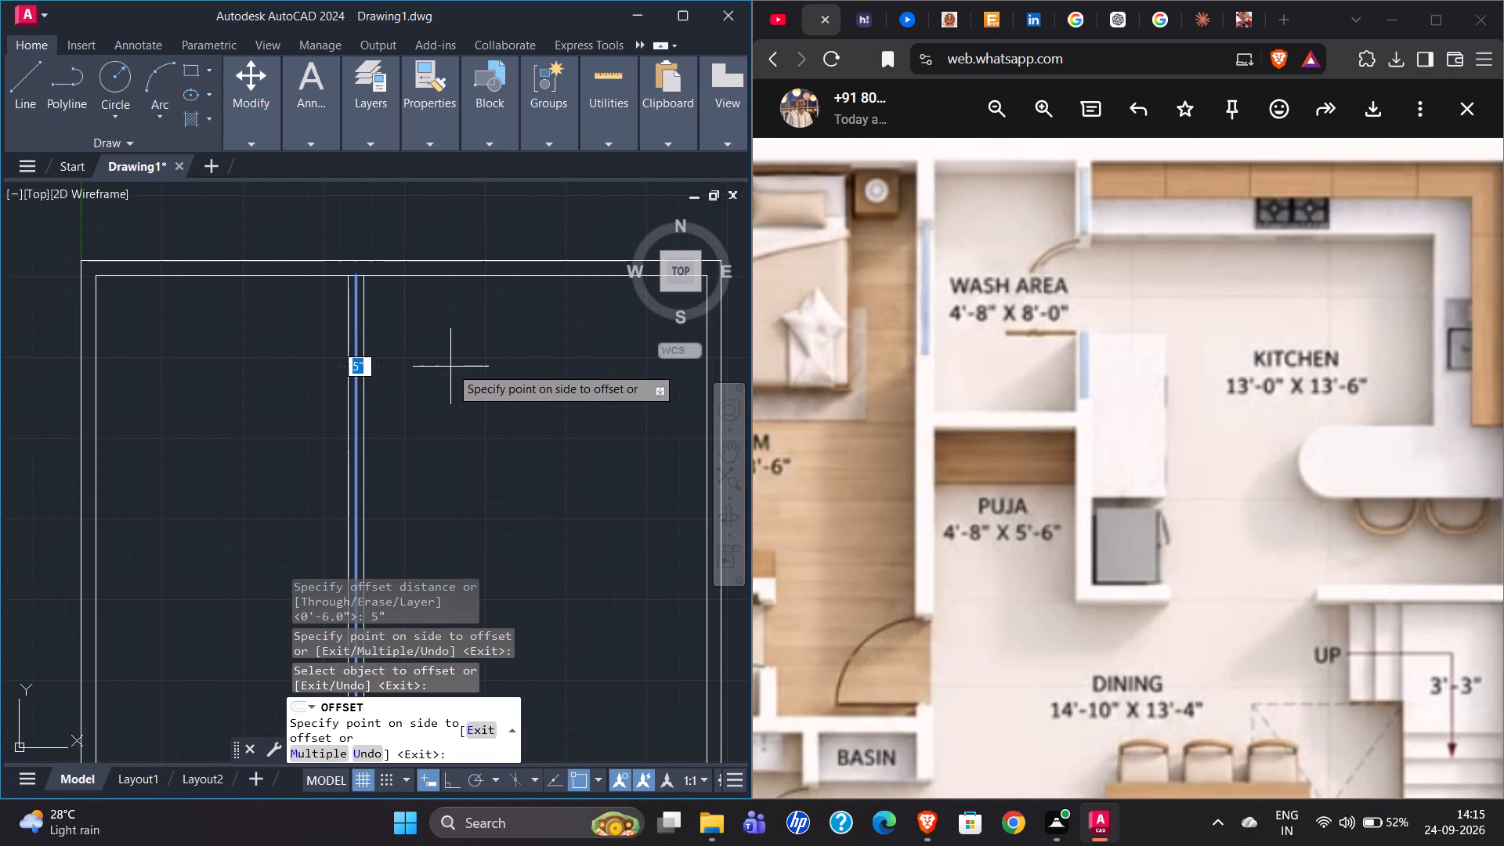
{"action": "key", "text": "4"}
{"action": "type", "text": "'8"}
{"action": "key", "text": "shift+quotedbl"}
{"action": "key", "text": "Return"}
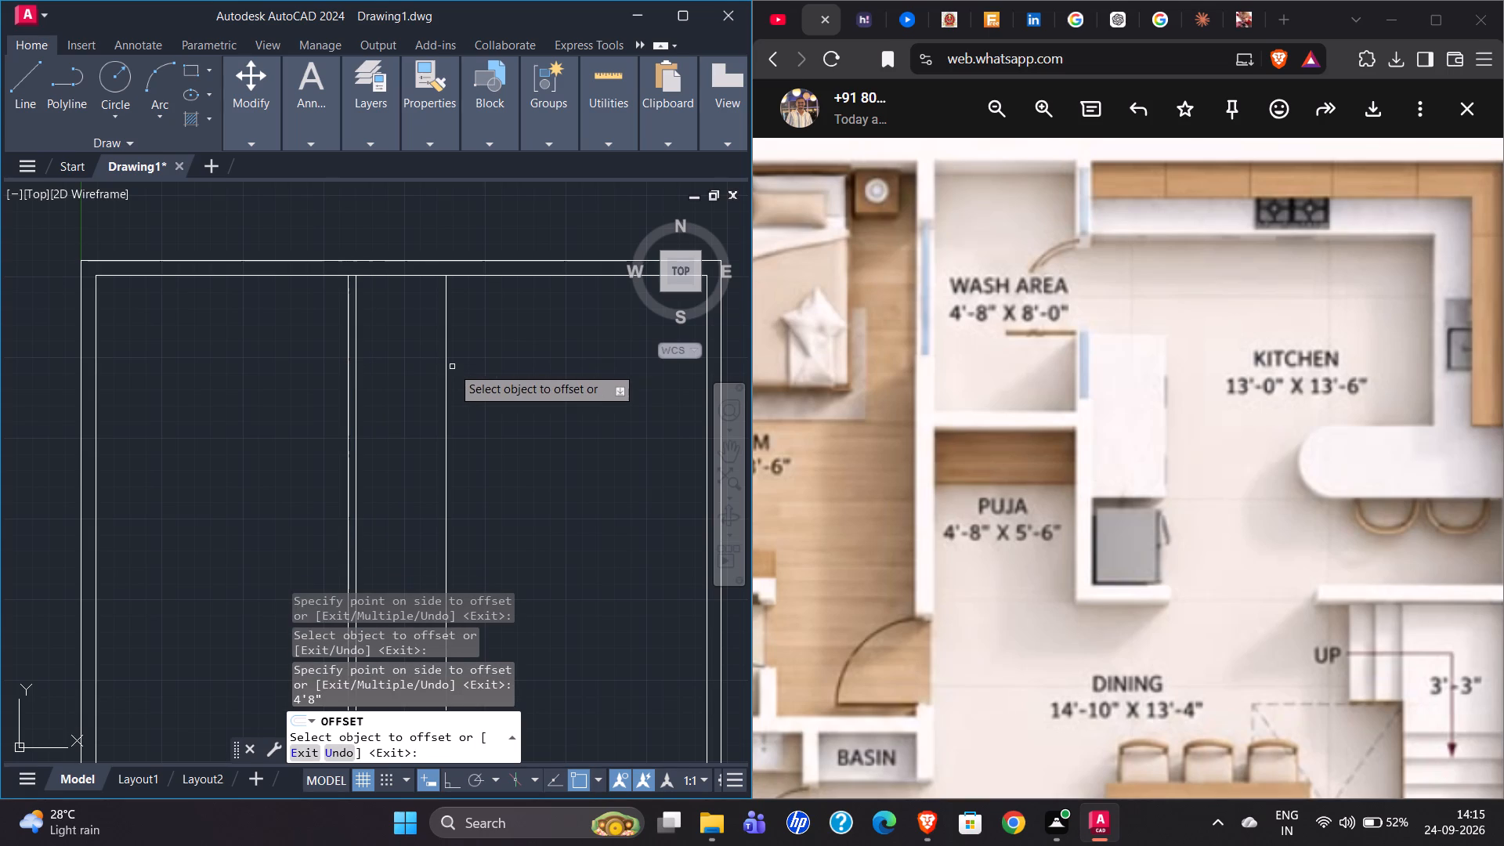
{"action": "left_click", "coordinate": [446, 367]}
{"action": "left_click", "coordinate": [459, 368]}
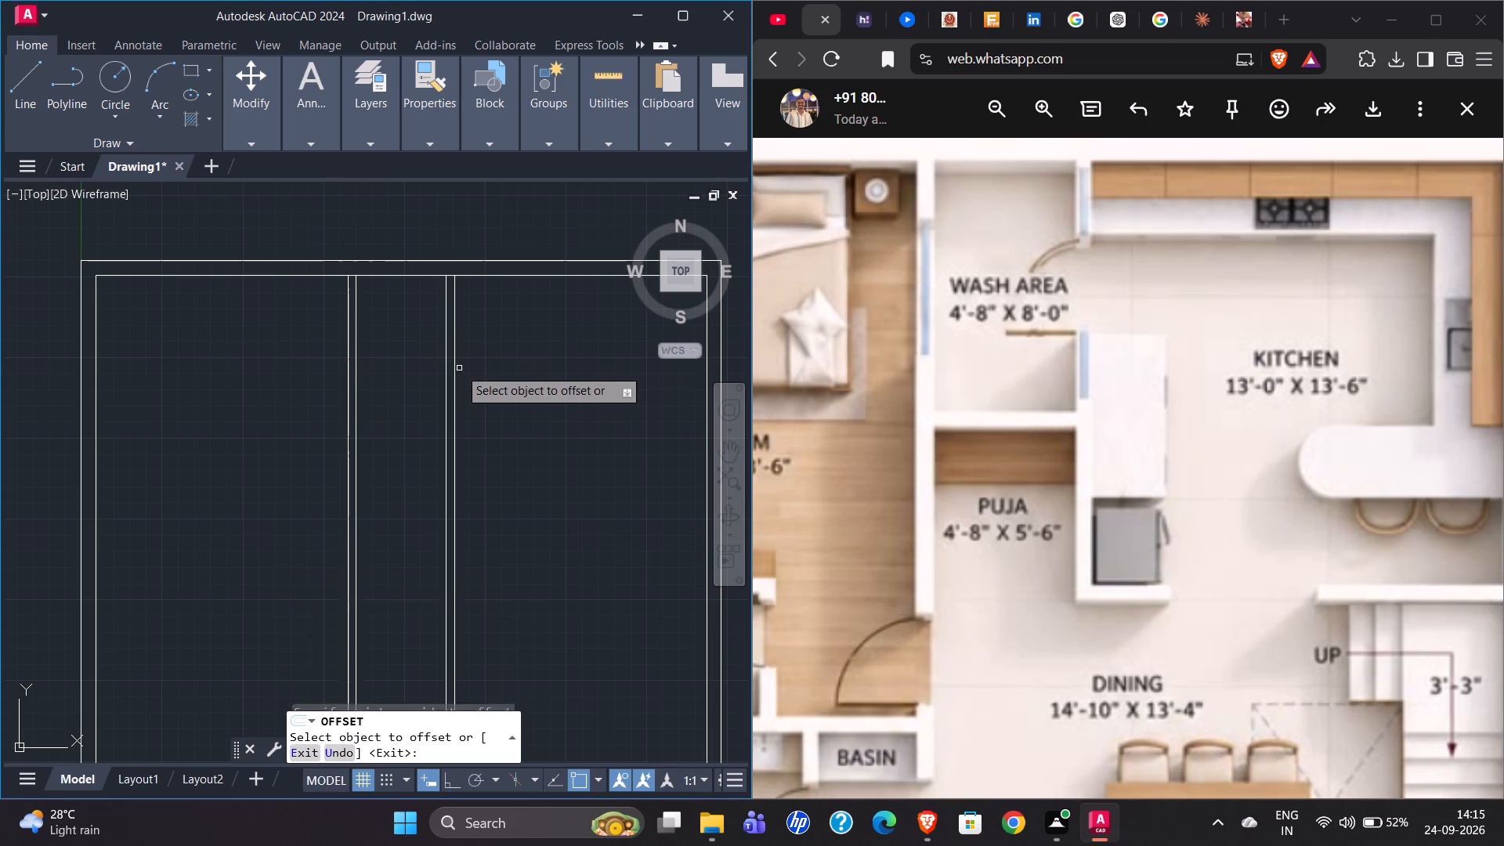
{"action": "key", "text": "Escape"}
Measure the kitchen's clear width from the new wall's east face to the inner face of the east exterior wall.
{"action": "left_click", "coordinate": [34, 79]}
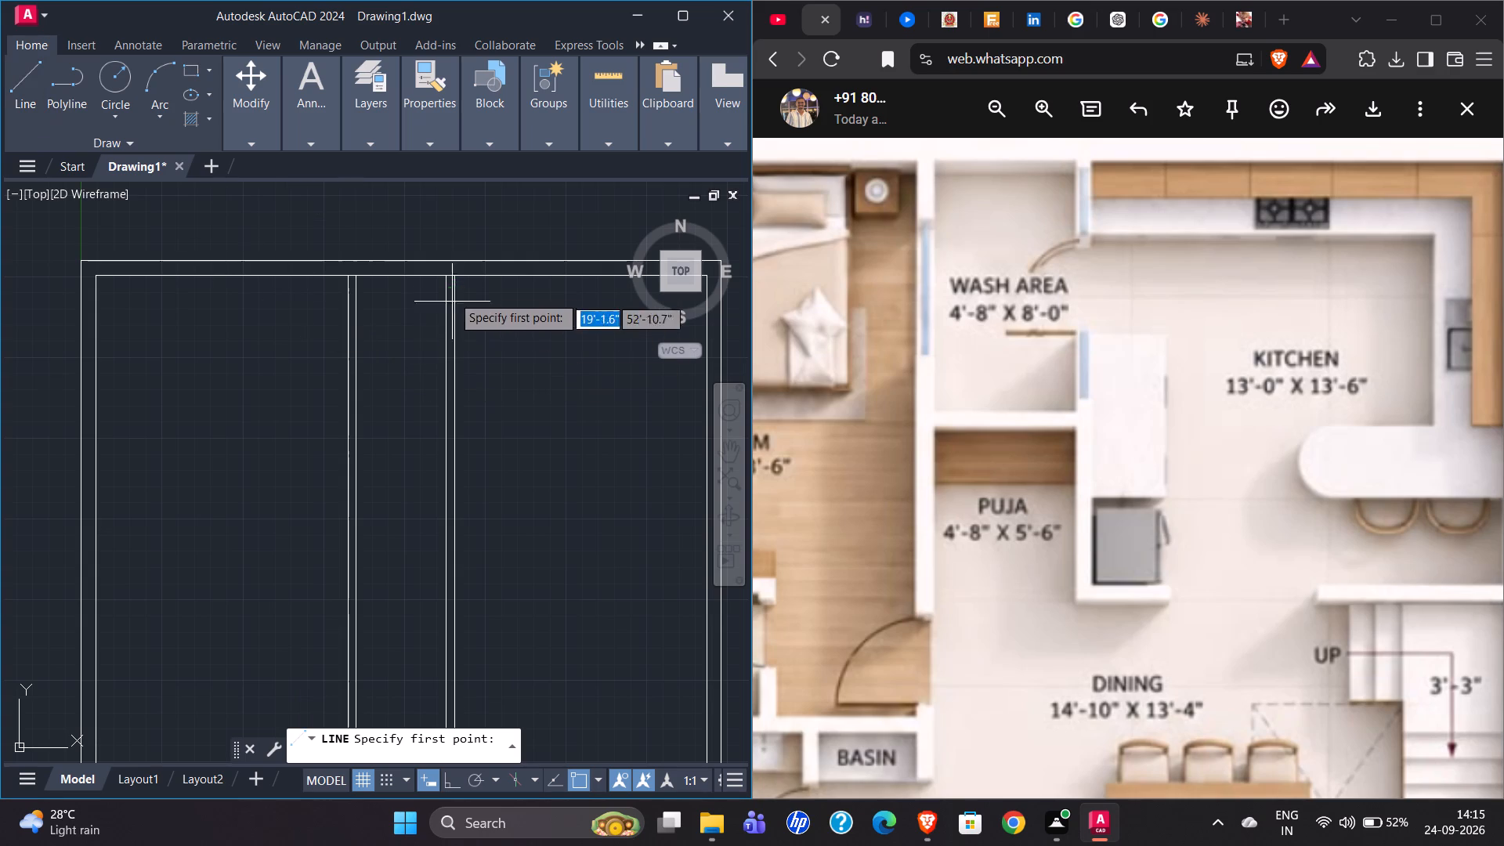
{"action": "left_click", "coordinate": [454, 277]}
{"action": "scroll", "coordinate": [230, 313], "scroll_direction": "down", "scroll_amount": 2}
{"action": "scroll", "coordinate": [414, 298], "scroll_direction": "up", "scroll_amount": 2}
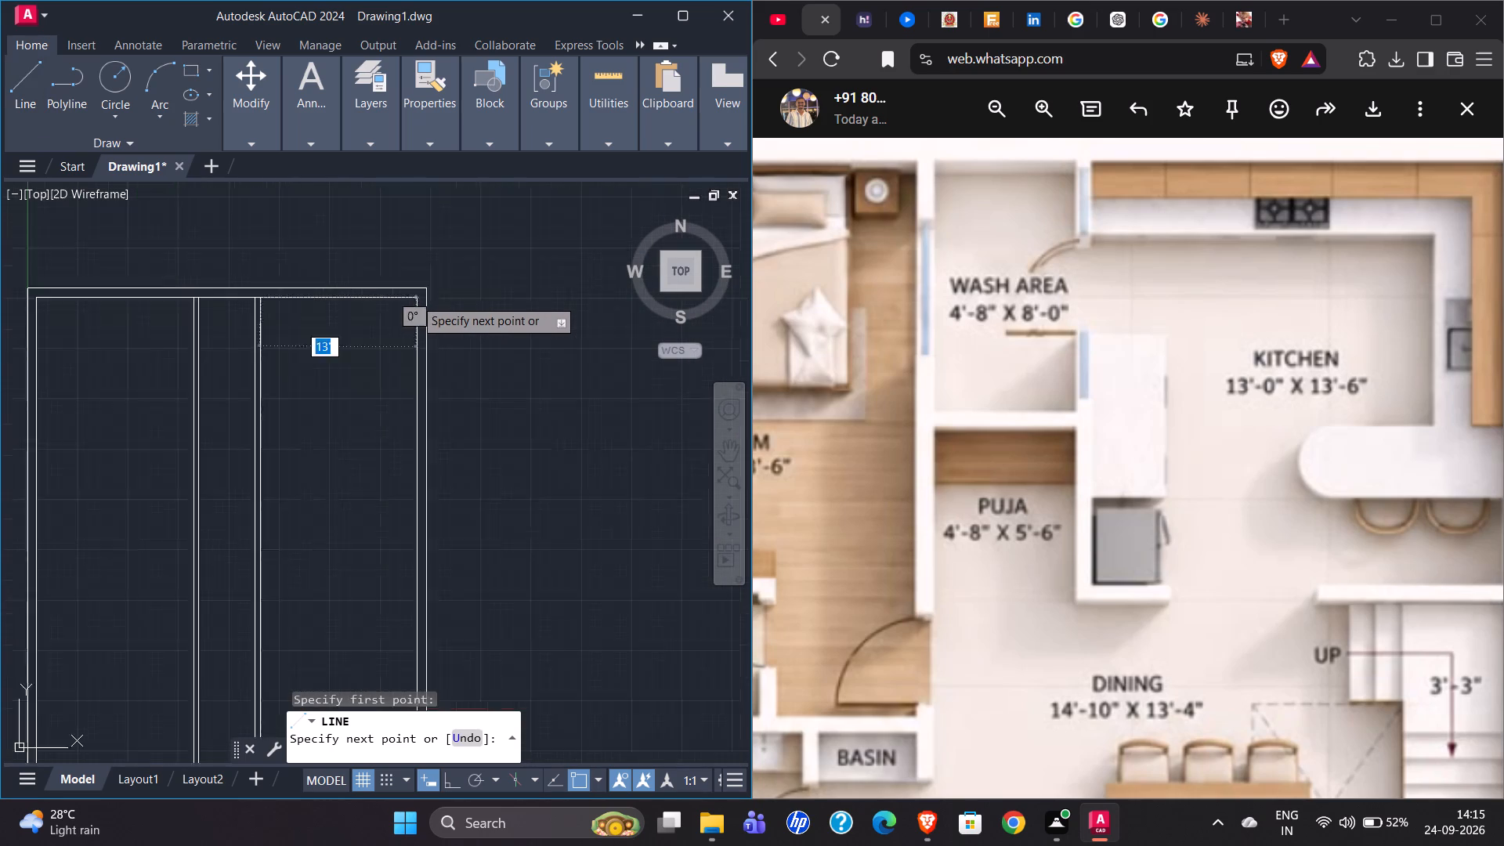
{"action": "scroll", "coordinate": [414, 298], "scroll_direction": "up", "scroll_amount": 2}
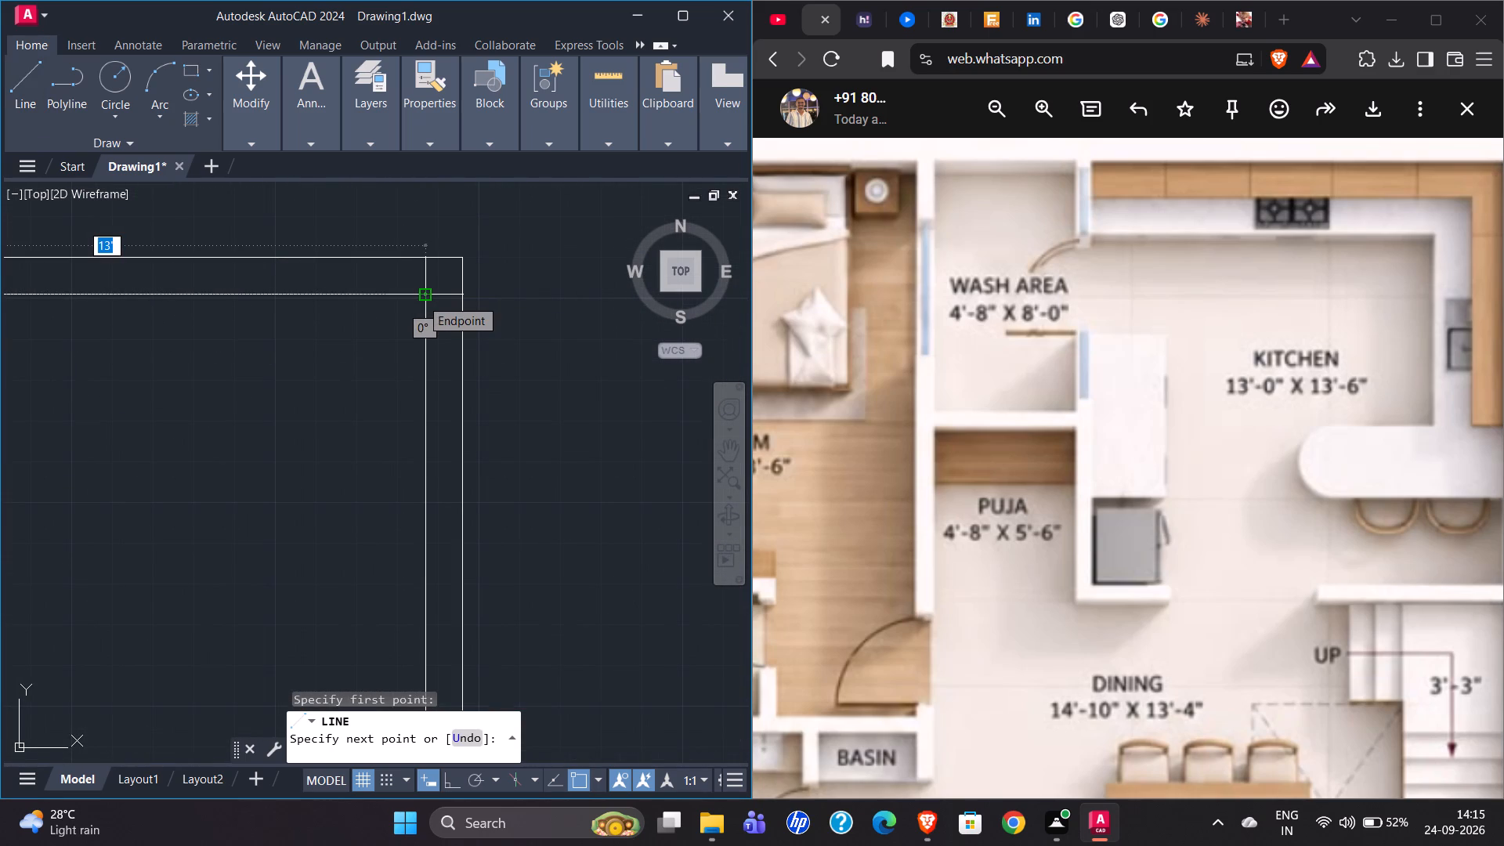
{"action": "key", "text": "Escape"}
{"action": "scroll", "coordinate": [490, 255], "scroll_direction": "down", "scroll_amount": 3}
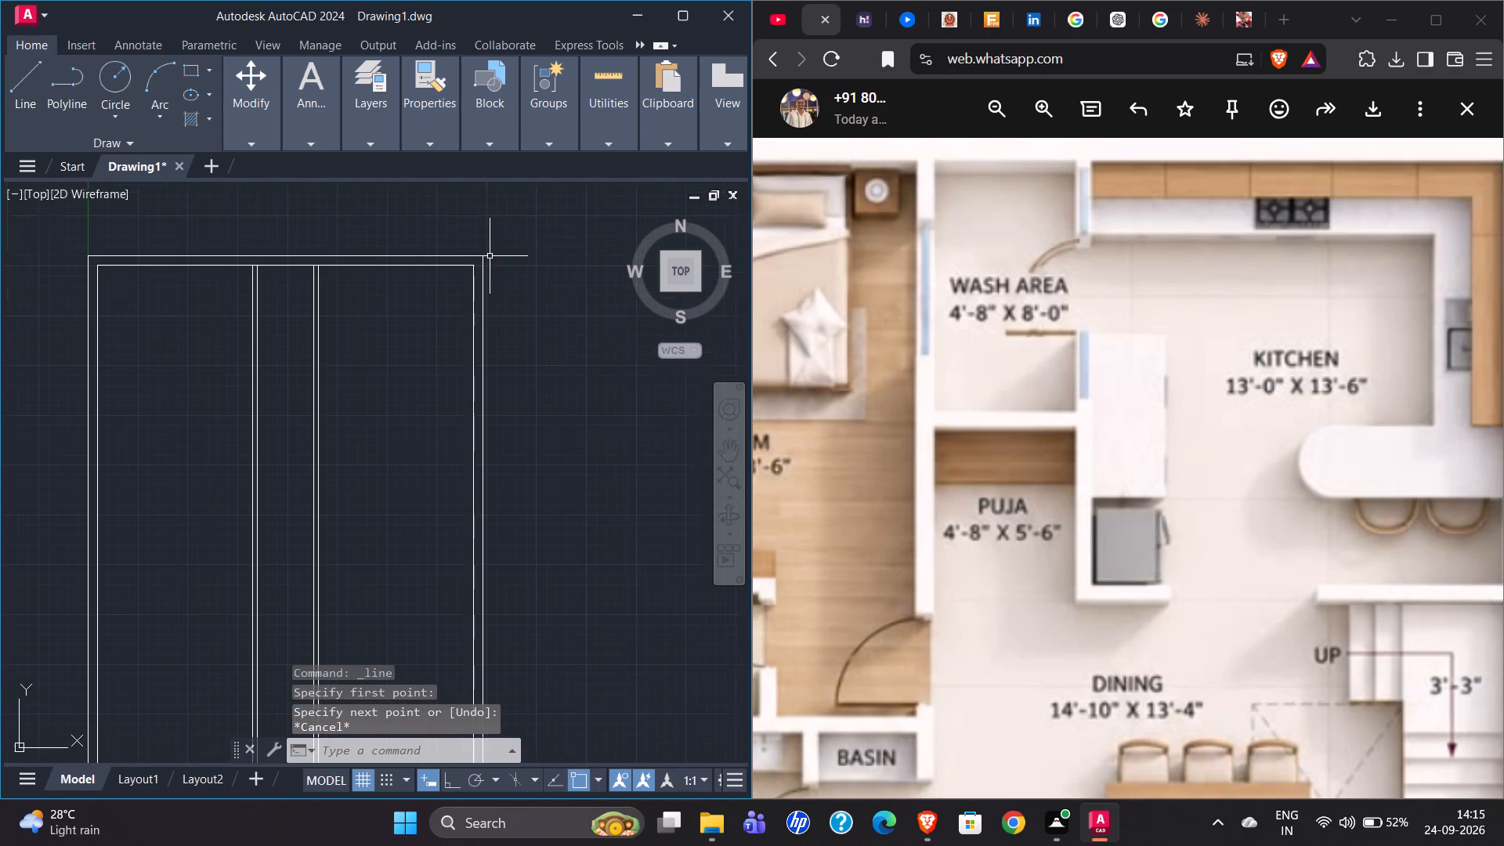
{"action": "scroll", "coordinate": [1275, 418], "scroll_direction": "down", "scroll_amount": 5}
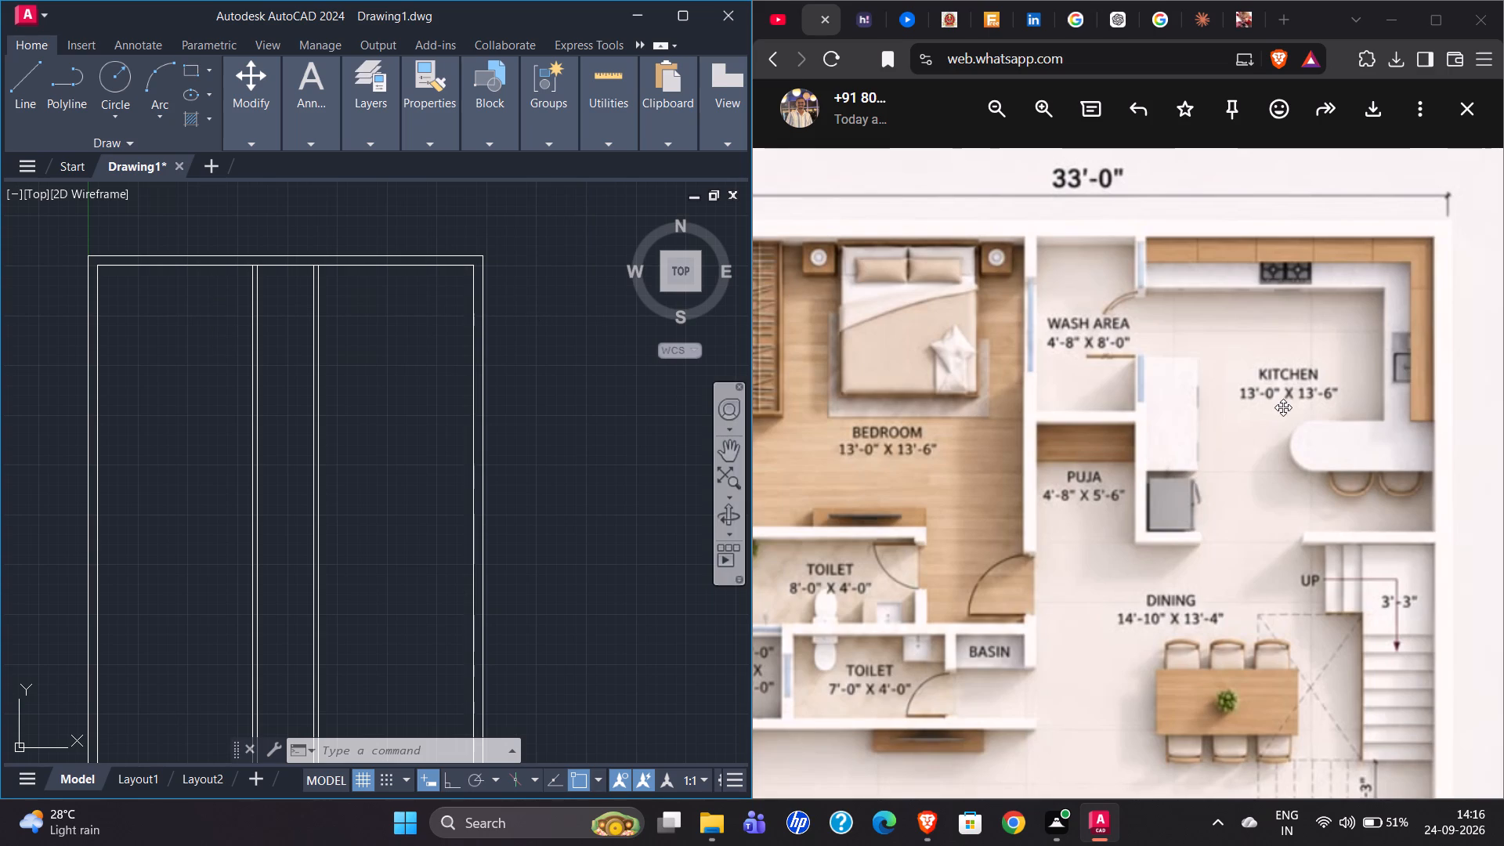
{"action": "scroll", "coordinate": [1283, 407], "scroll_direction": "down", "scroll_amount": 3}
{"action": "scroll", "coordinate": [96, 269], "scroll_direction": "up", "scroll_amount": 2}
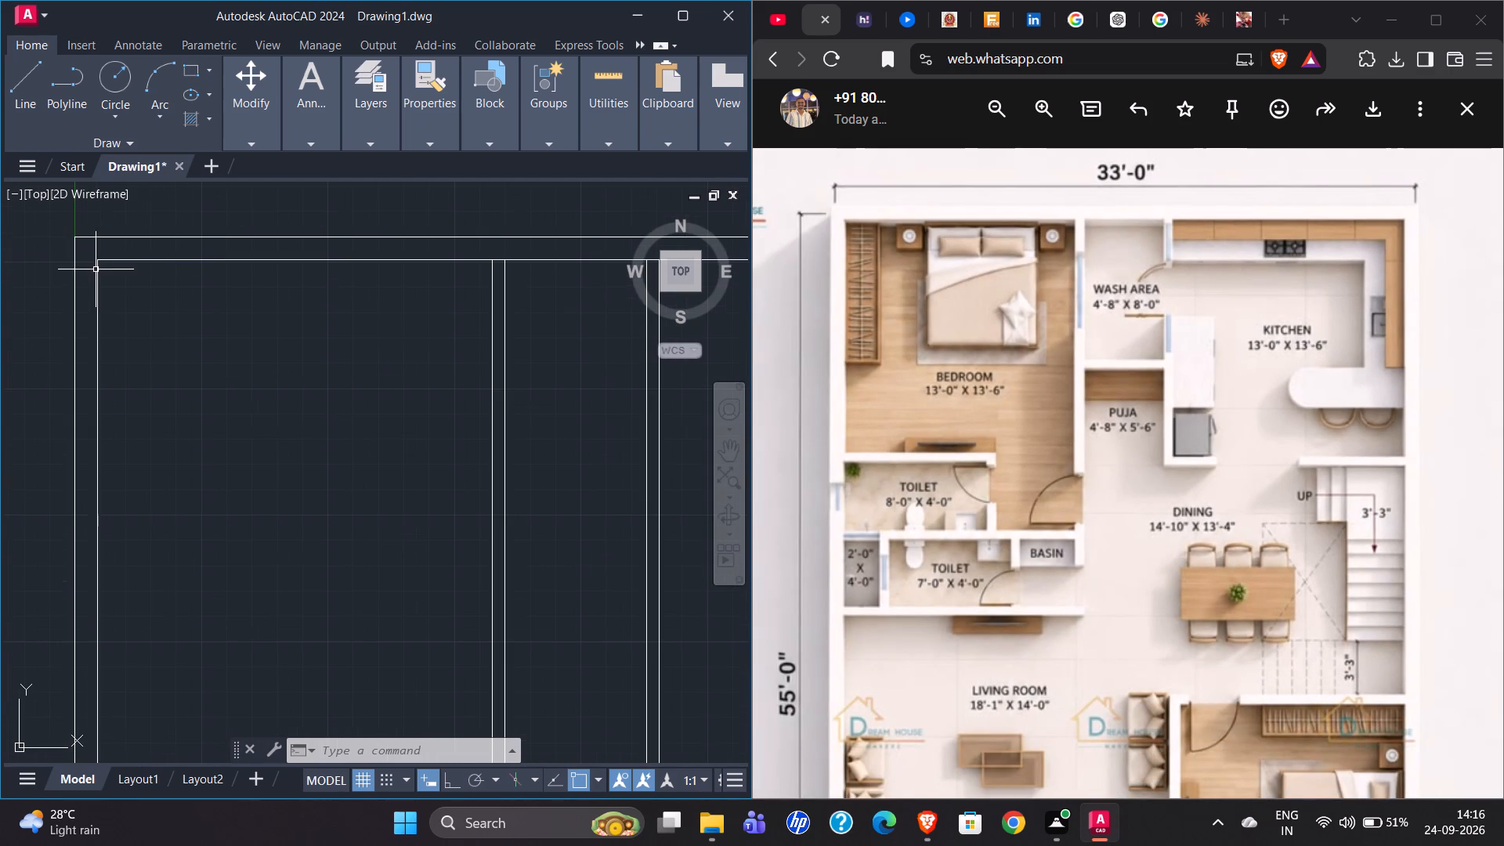
Lay out the bedroom's south wall by offsetting the north exterior wall's inner face 13'6" south and that new line 5" further south.
{"action": "left_click", "coordinate": [125, 260]}
{"action": "scroll", "coordinate": [122, 396], "scroll_direction": "down", "scroll_amount": 3}
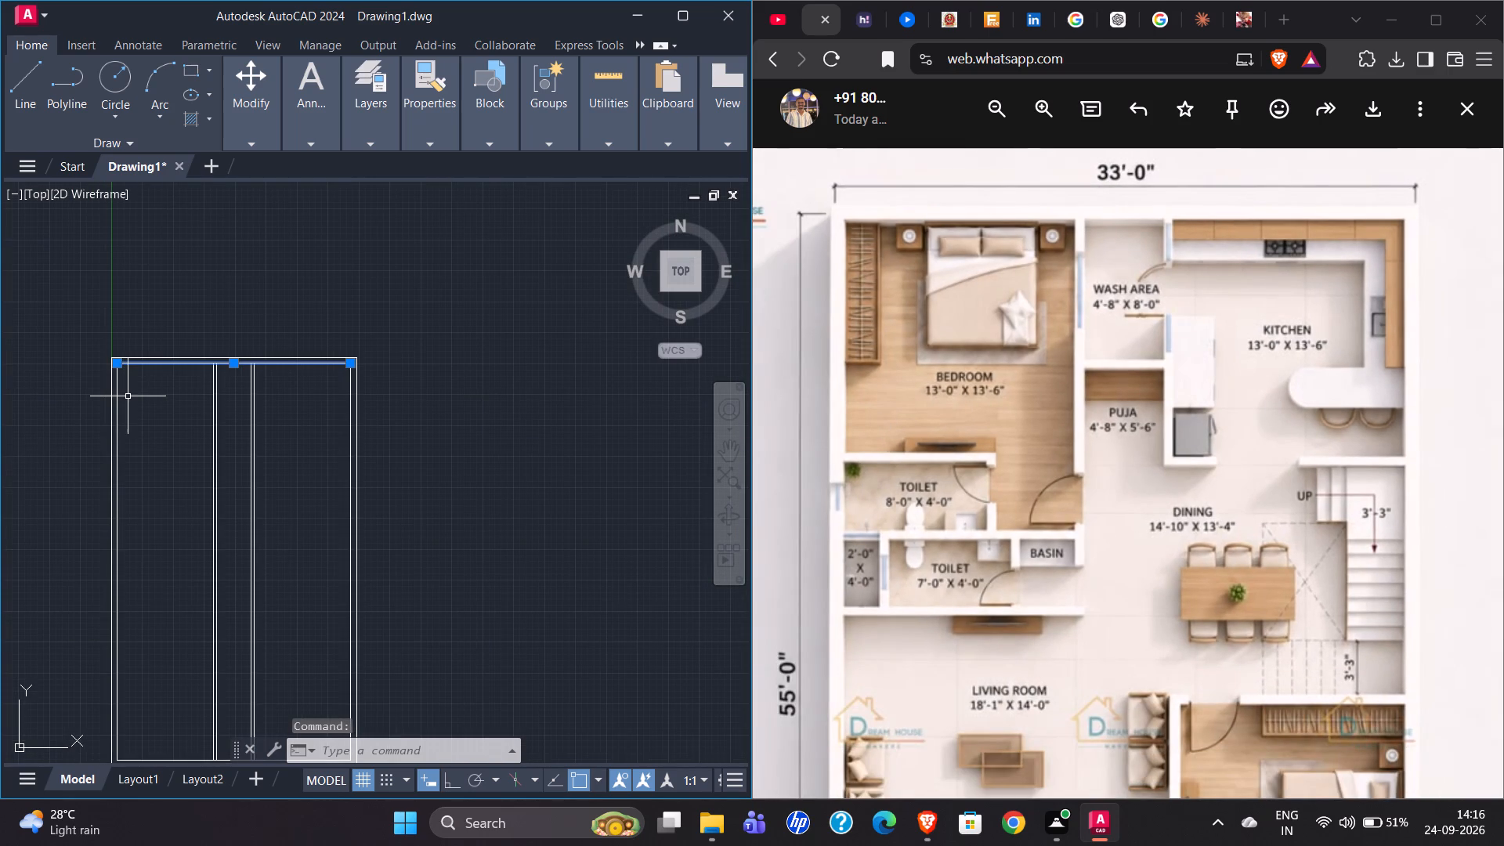
{"action": "key", "text": "o"}
{"action": "key", "text": "Return"}
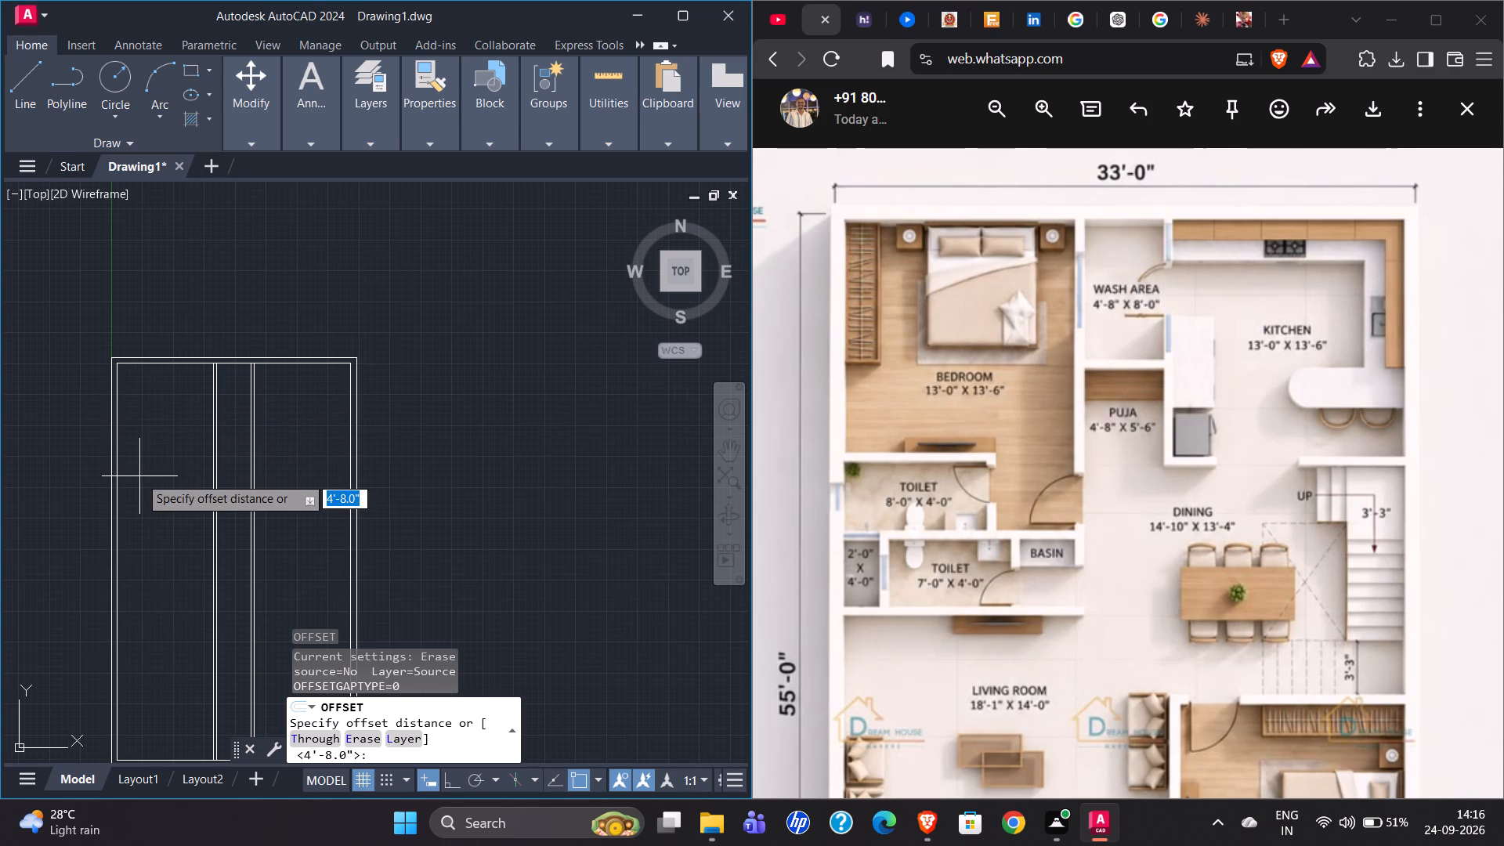
{"action": "type", "text": "13'6\""}
{"action": "key", "text": "Return"}
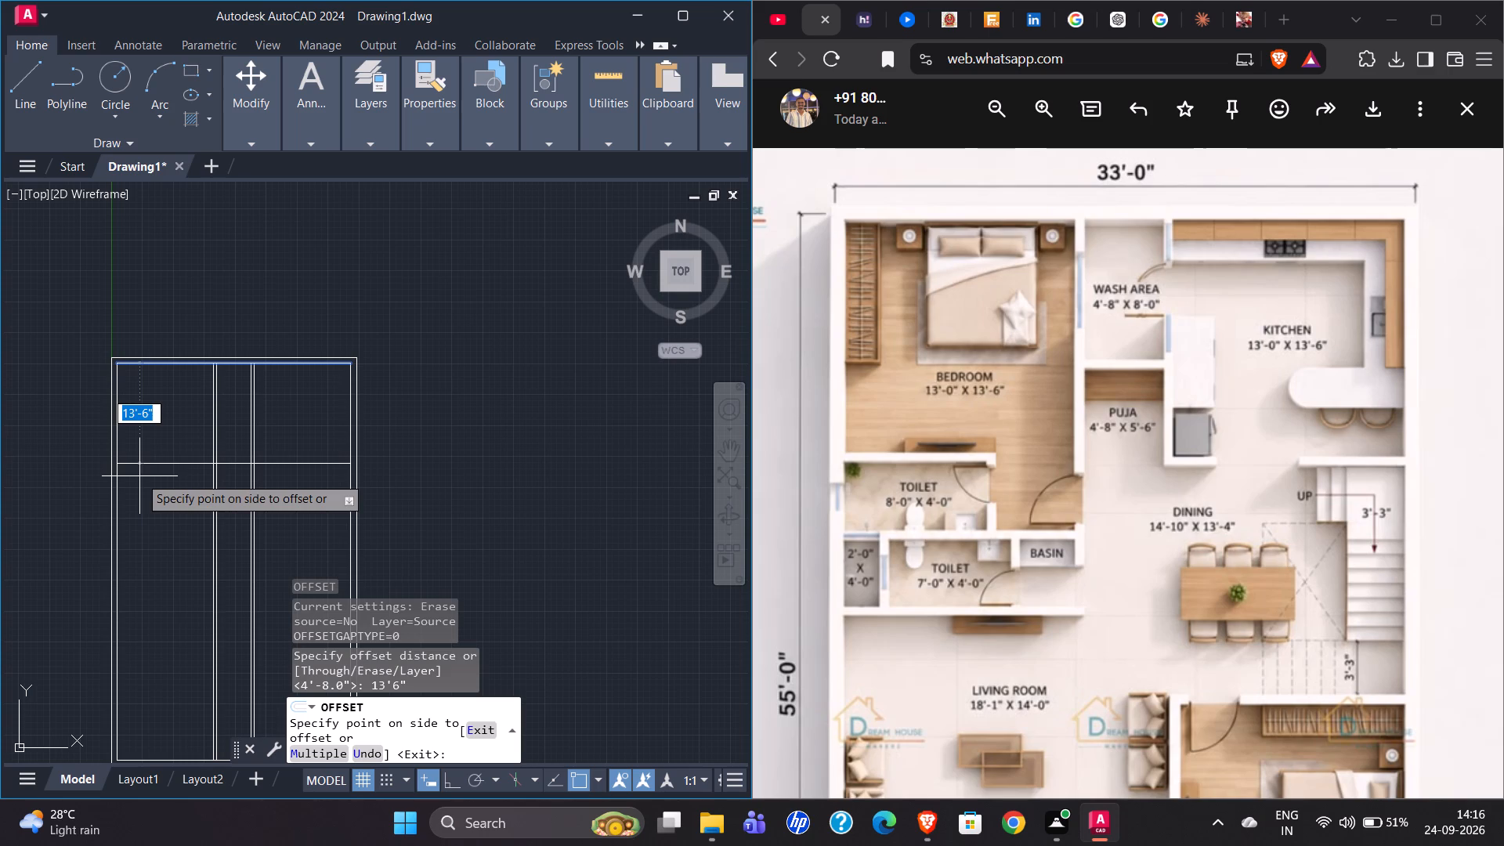
{"action": "left_click", "coordinate": [139, 506]}
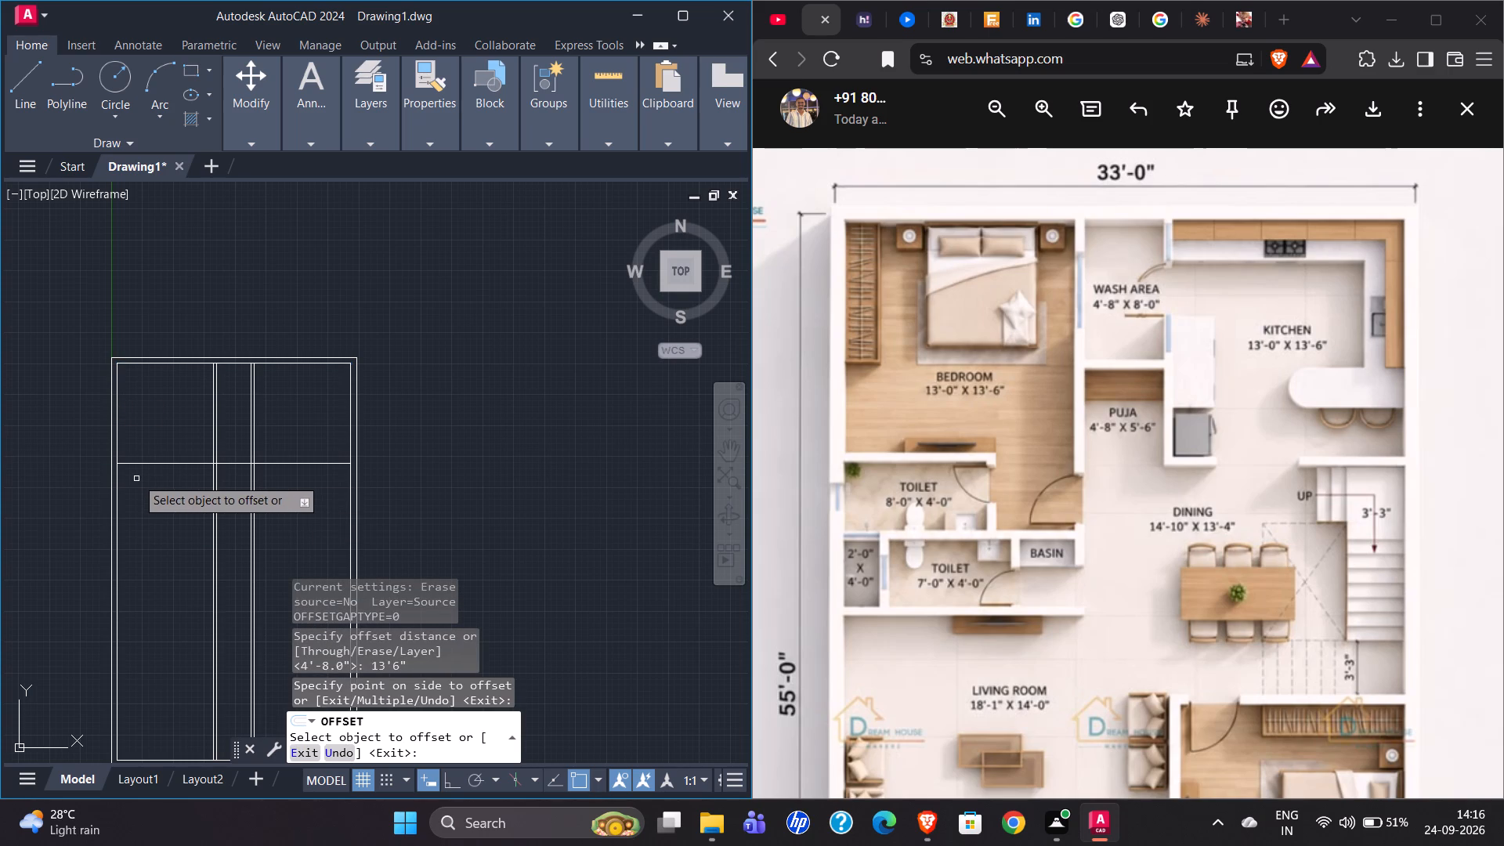
{"action": "scroll", "coordinate": [114, 482], "scroll_direction": "up", "scroll_amount": 4}
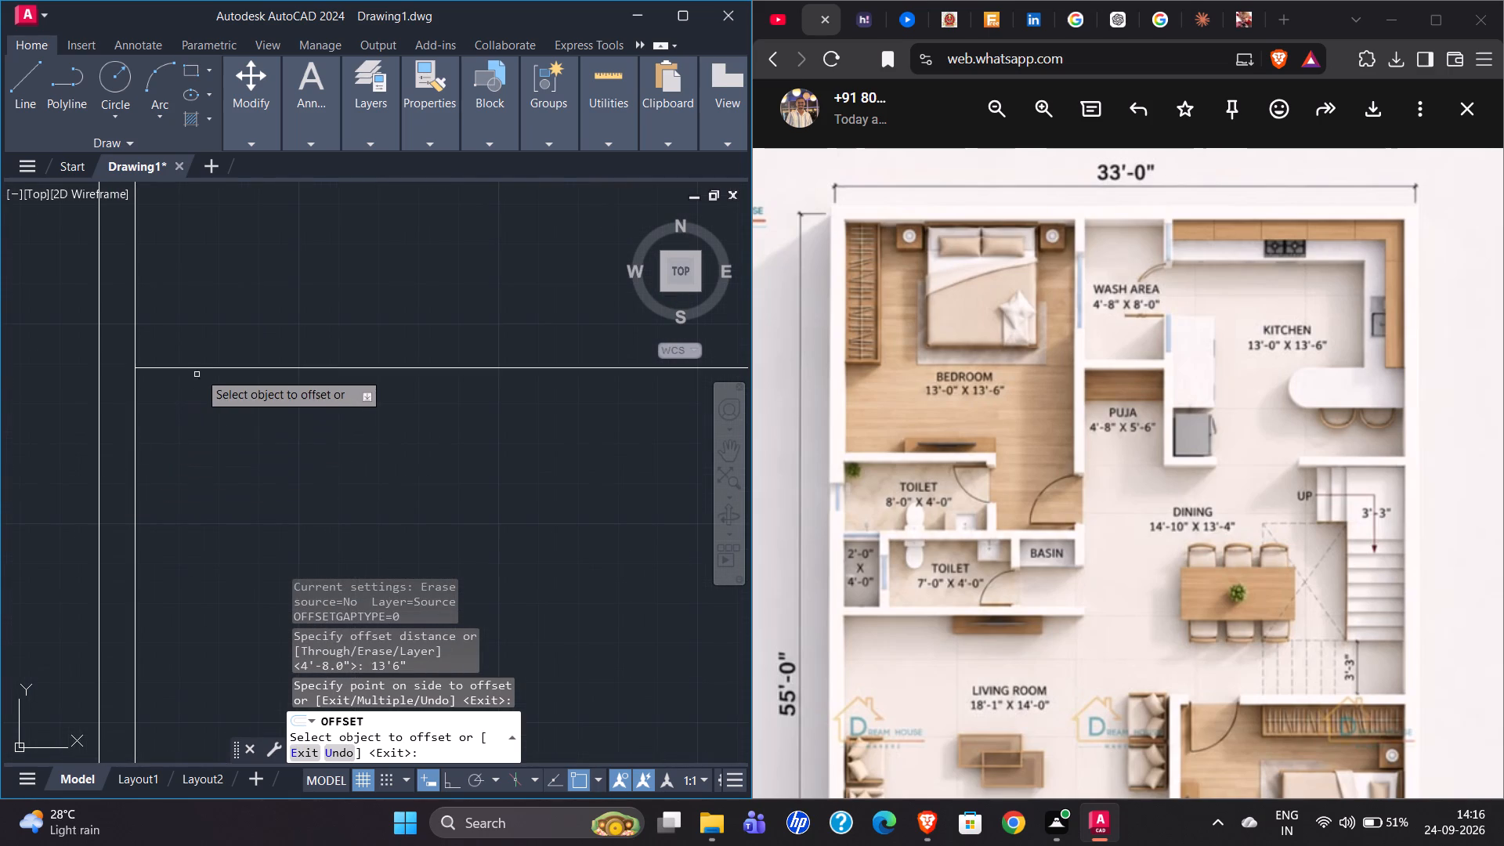
{"action": "left_click", "coordinate": [236, 368]}
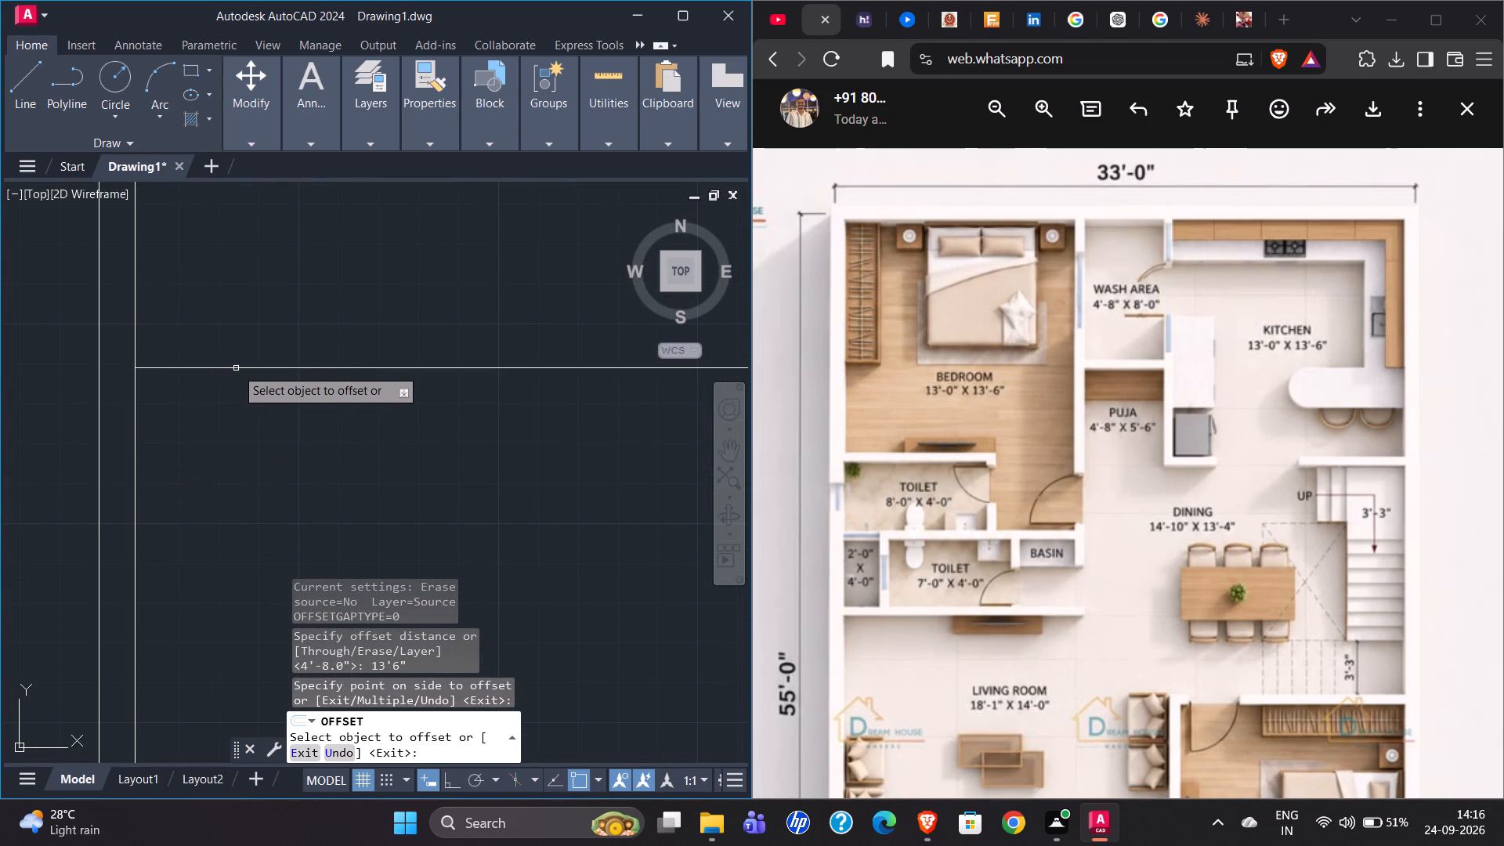
{"action": "type", "text": "5\""}
{"action": "key", "text": "Return"}
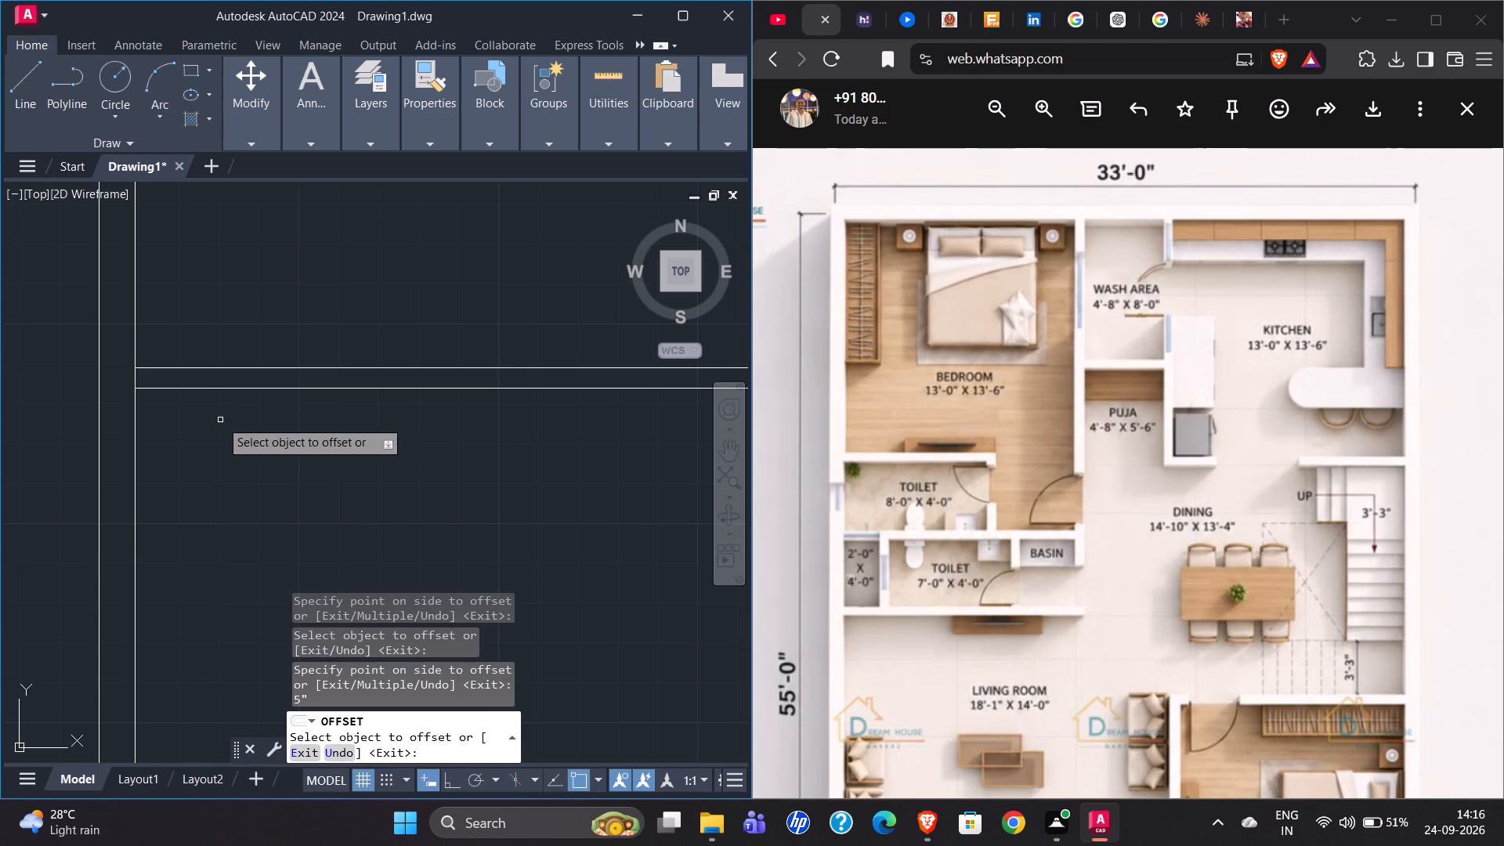
Lay out the upper toilet's south wall by offsetting the bedroom south wall's lower line 4' south and that new line 5" further south.
{"action": "scroll", "coordinate": [219, 420], "scroll_direction": "down", "scroll_amount": 4}
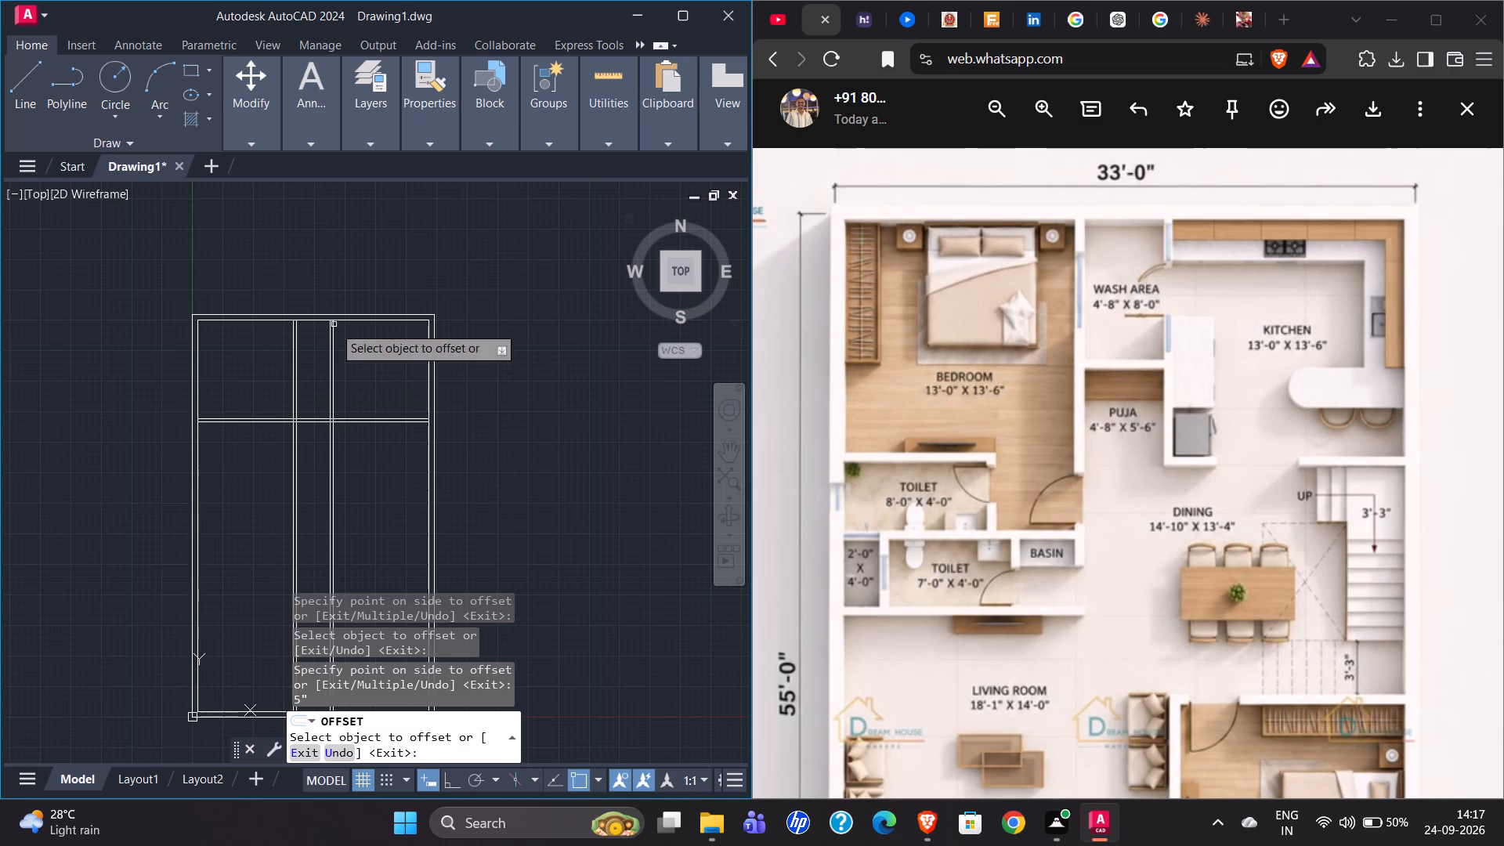
{"action": "scroll", "coordinate": [295, 443], "scroll_direction": "up", "scroll_amount": 3}
{"action": "scroll", "coordinate": [314, 396], "scroll_direction": "down", "scroll_amount": 1}
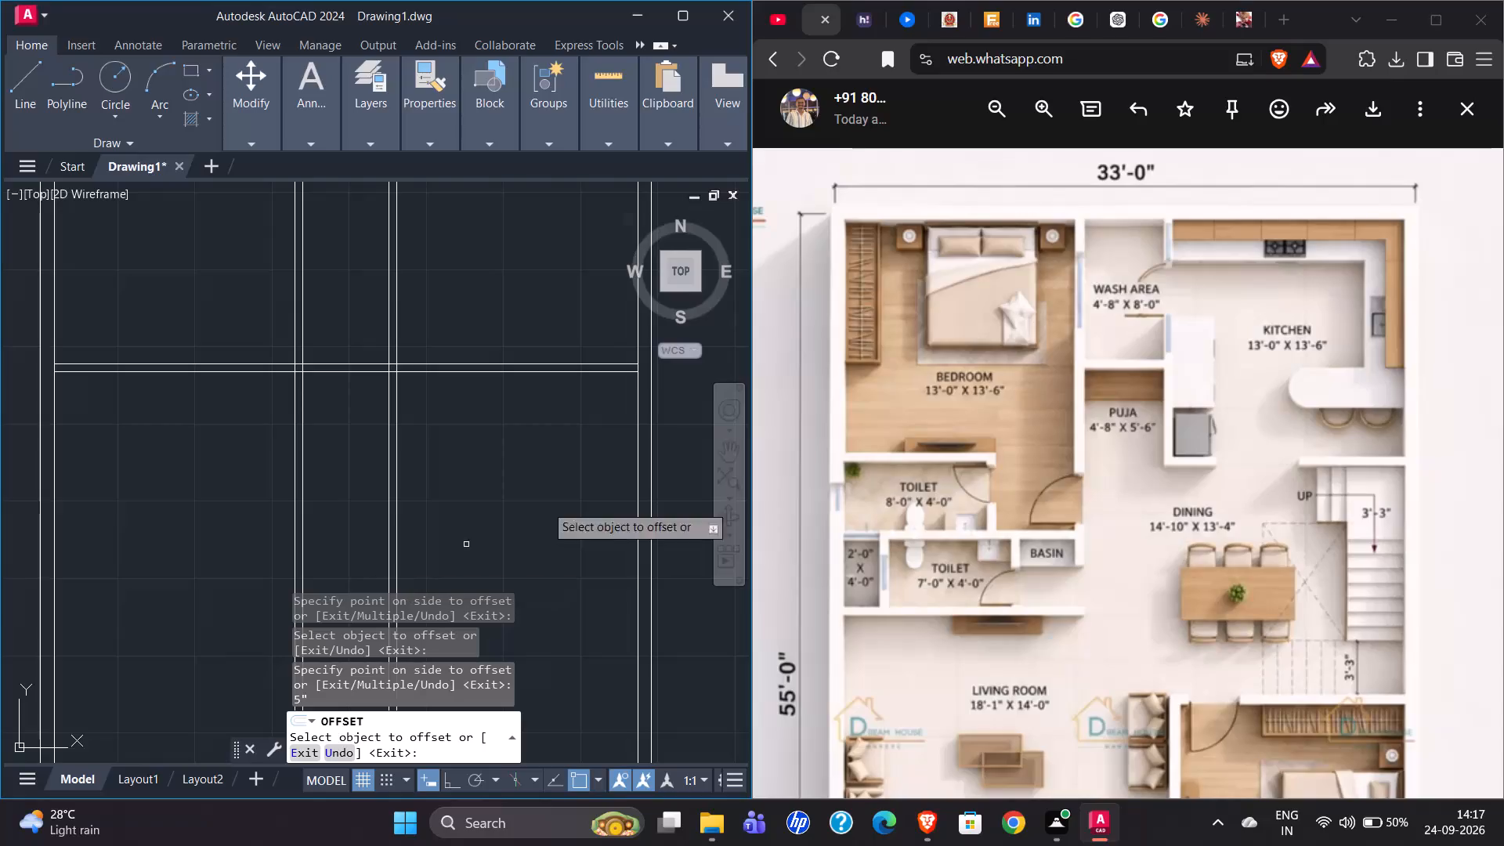
{"action": "left_click", "coordinate": [464, 374]}
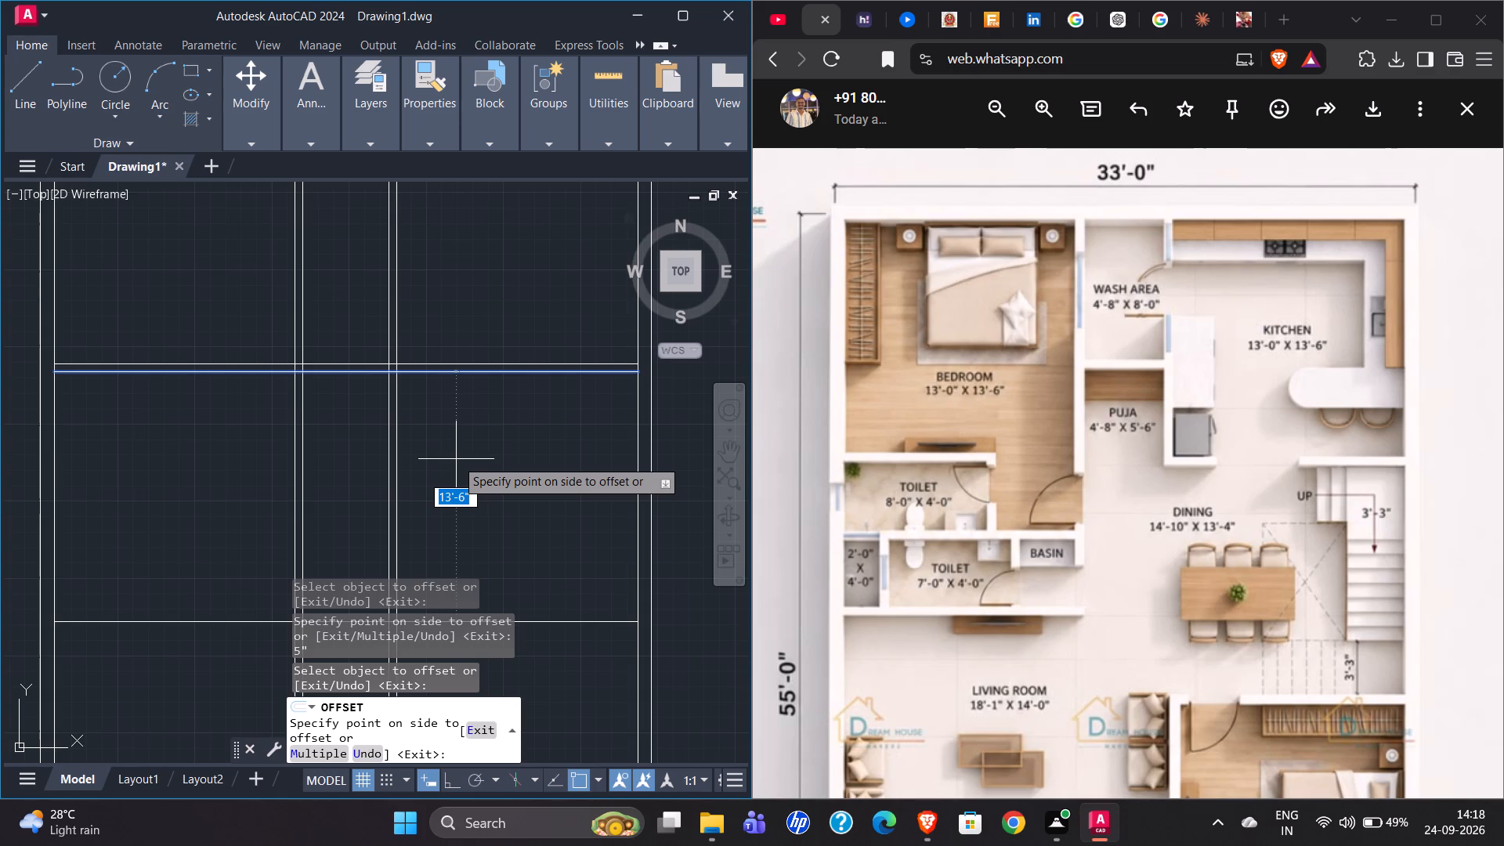
{"action": "type", "text": "4'"}
{"action": "key", "text": "Return"}
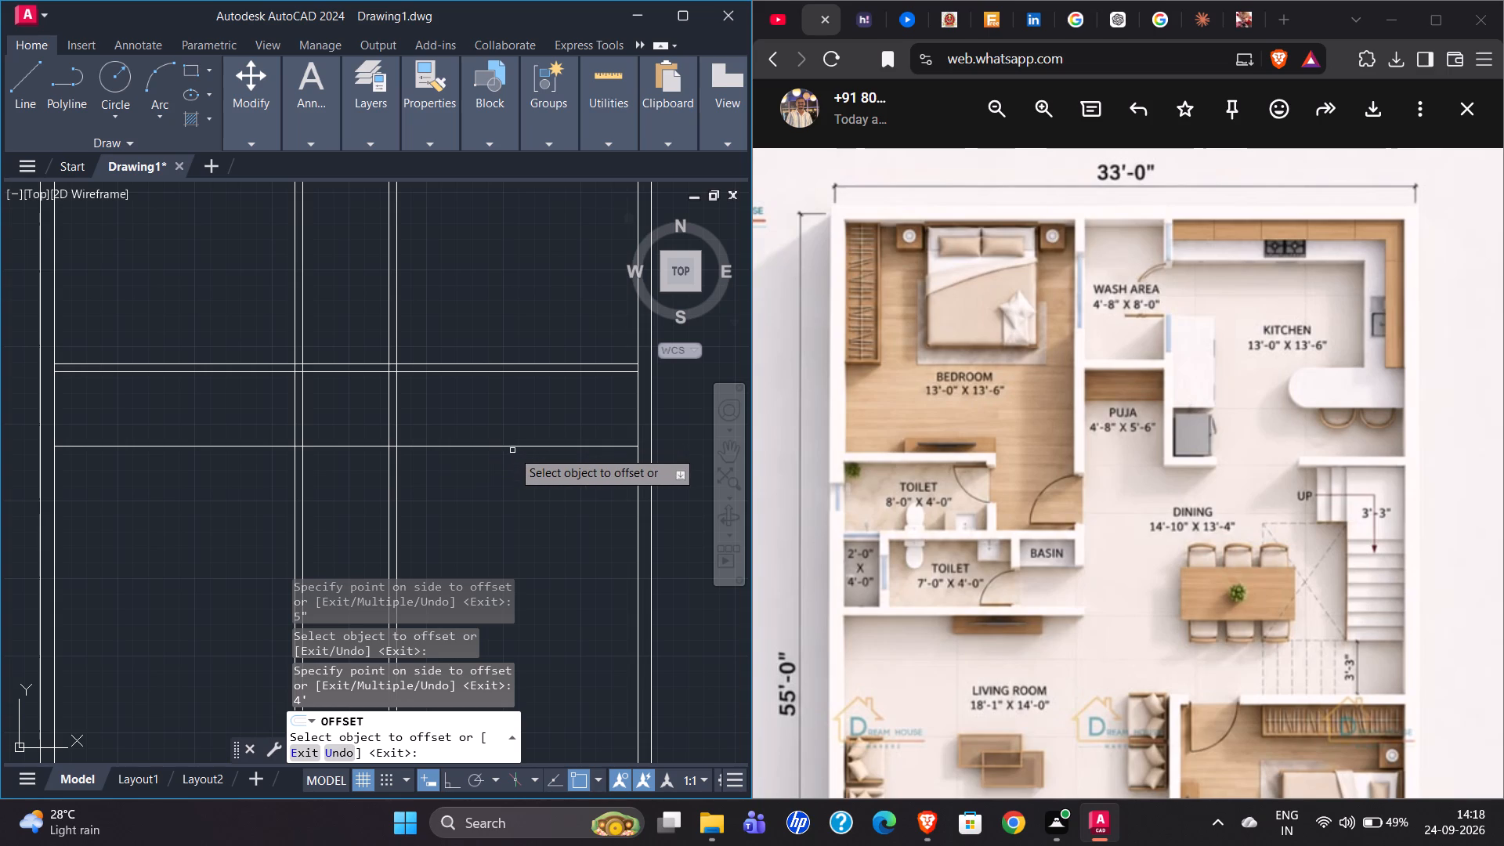
{"action": "left_click", "coordinate": [527, 447]}
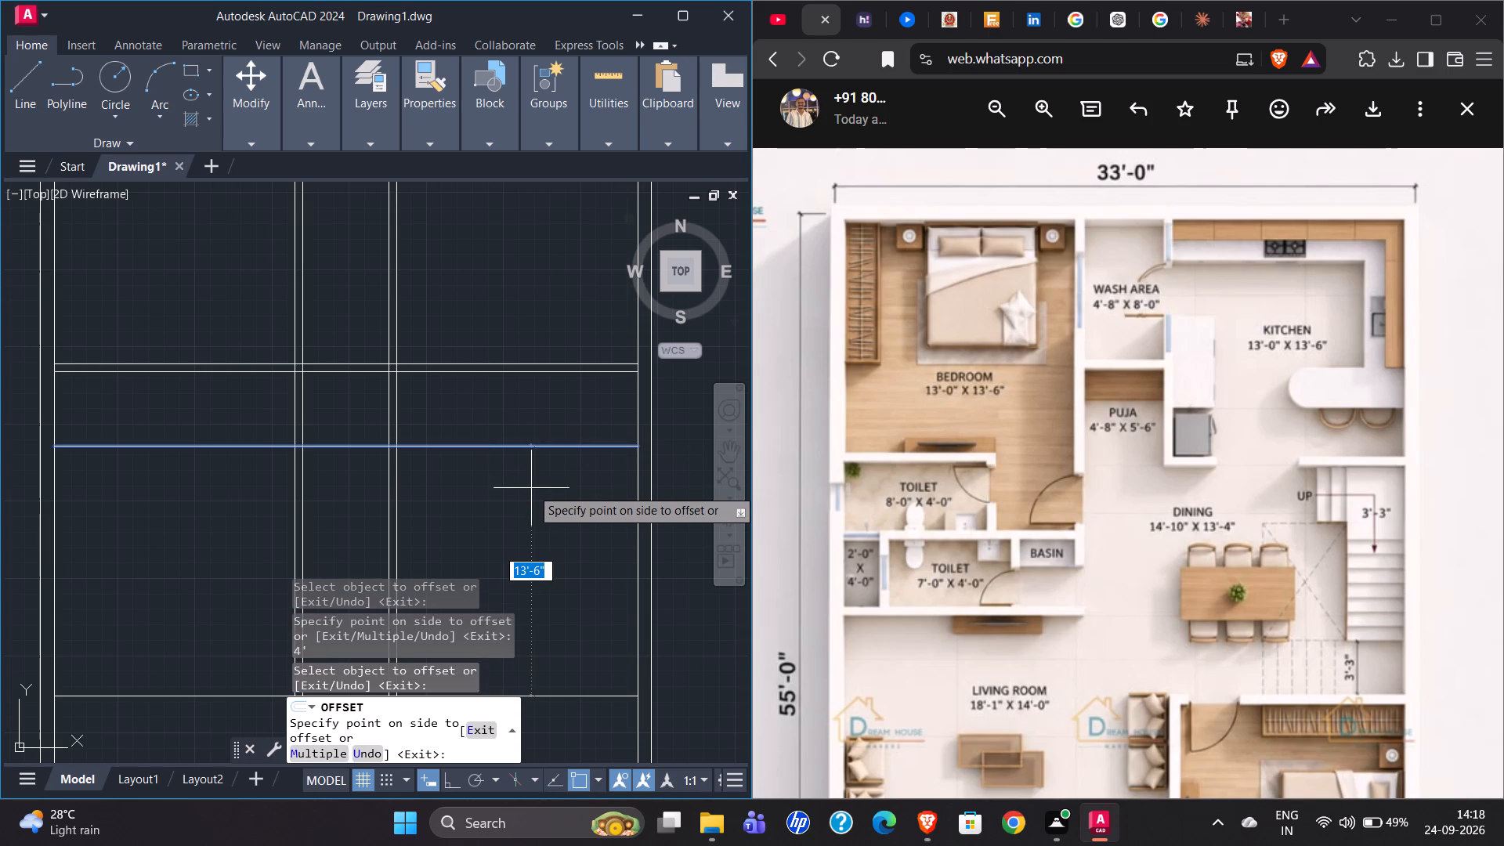
{"action": "key", "text": "5"}
{"action": "key", "text": "shift+quotedbl"}
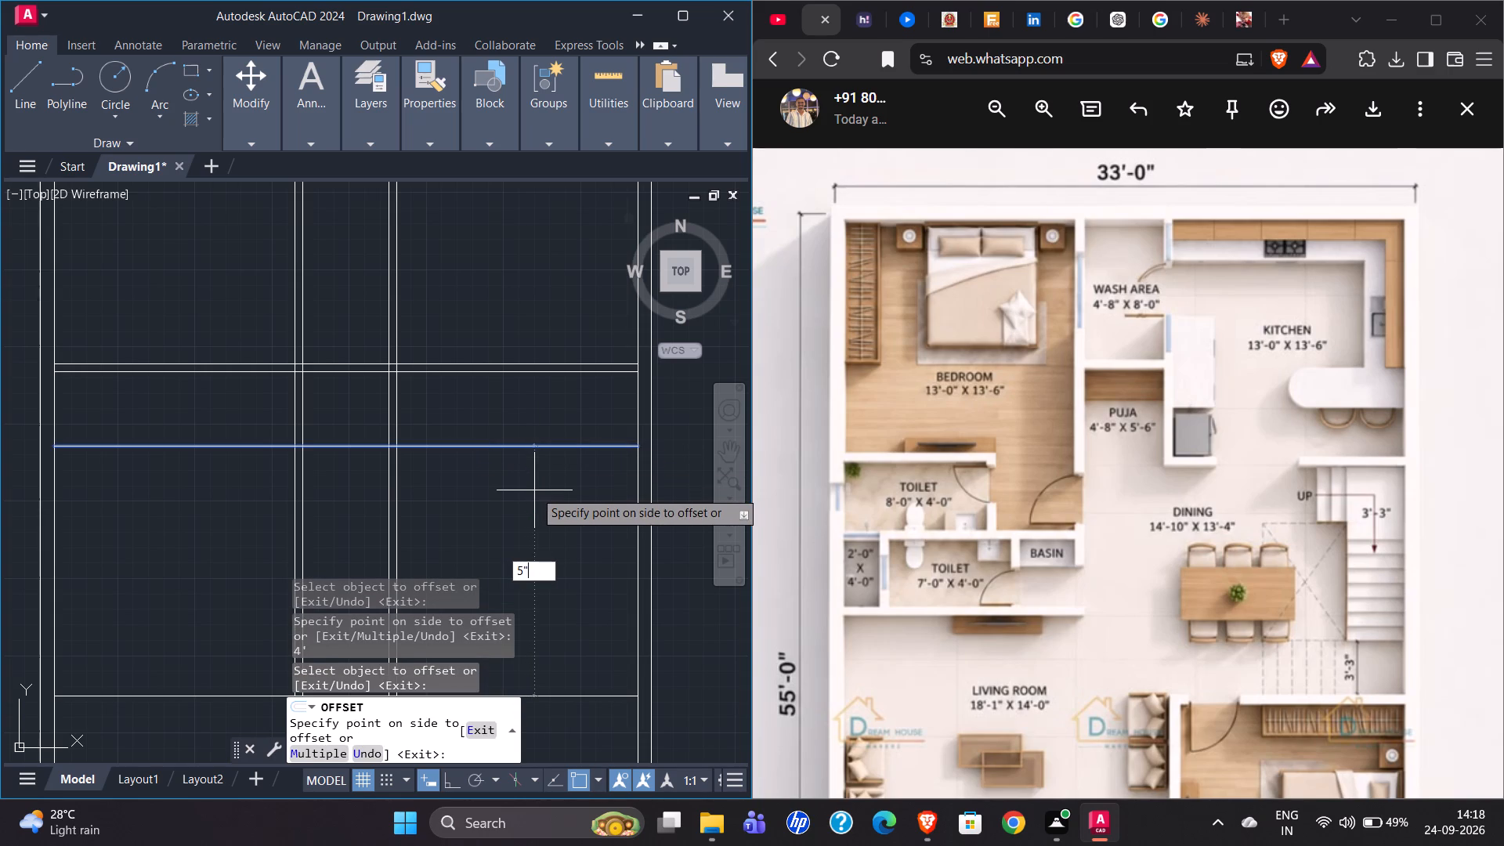
{"action": "key", "text": "Return"}
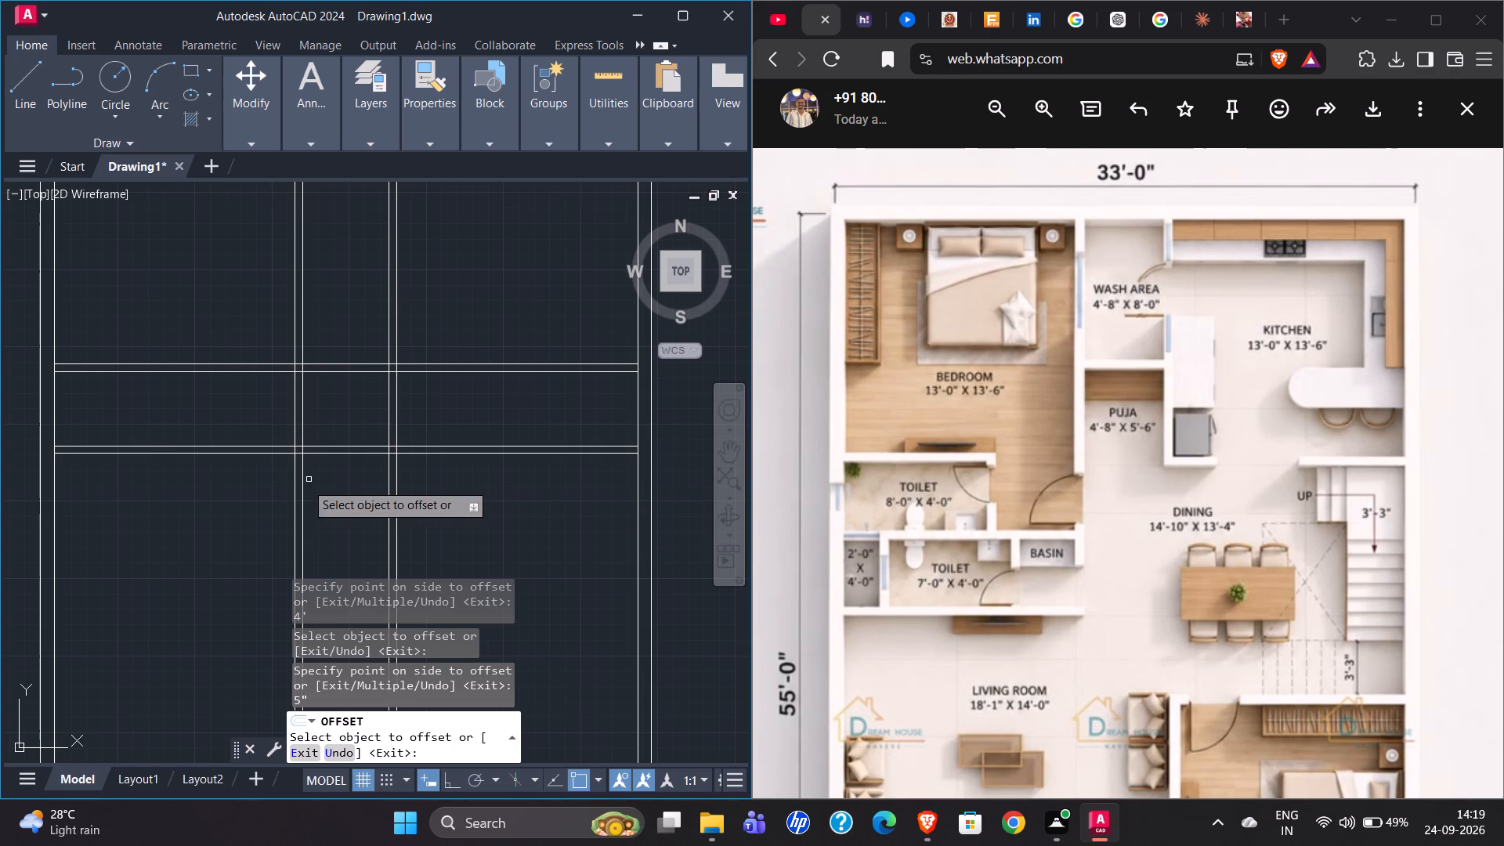
Lay out the second toilet's south wall by offsetting the lowest partition line 4' south and that new line 5" further south.
{"action": "scroll", "coordinate": [314, 477], "scroll_direction": "up", "scroll_amount": 3}
{"action": "scroll", "coordinate": [398, 425], "scroll_direction": "down", "scroll_amount": 3}
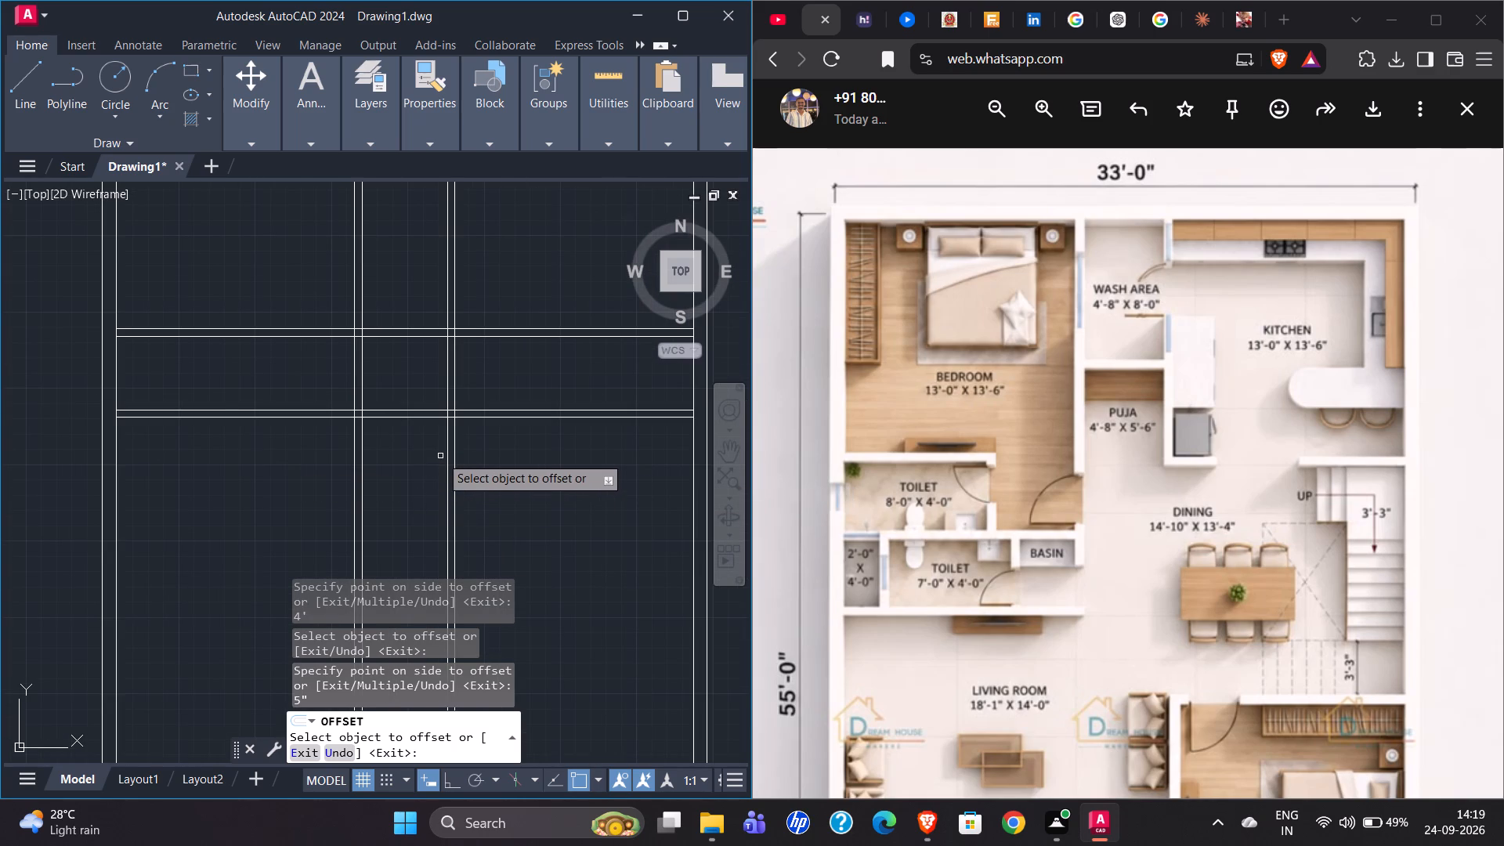
{"action": "left_click", "coordinate": [411, 418]}
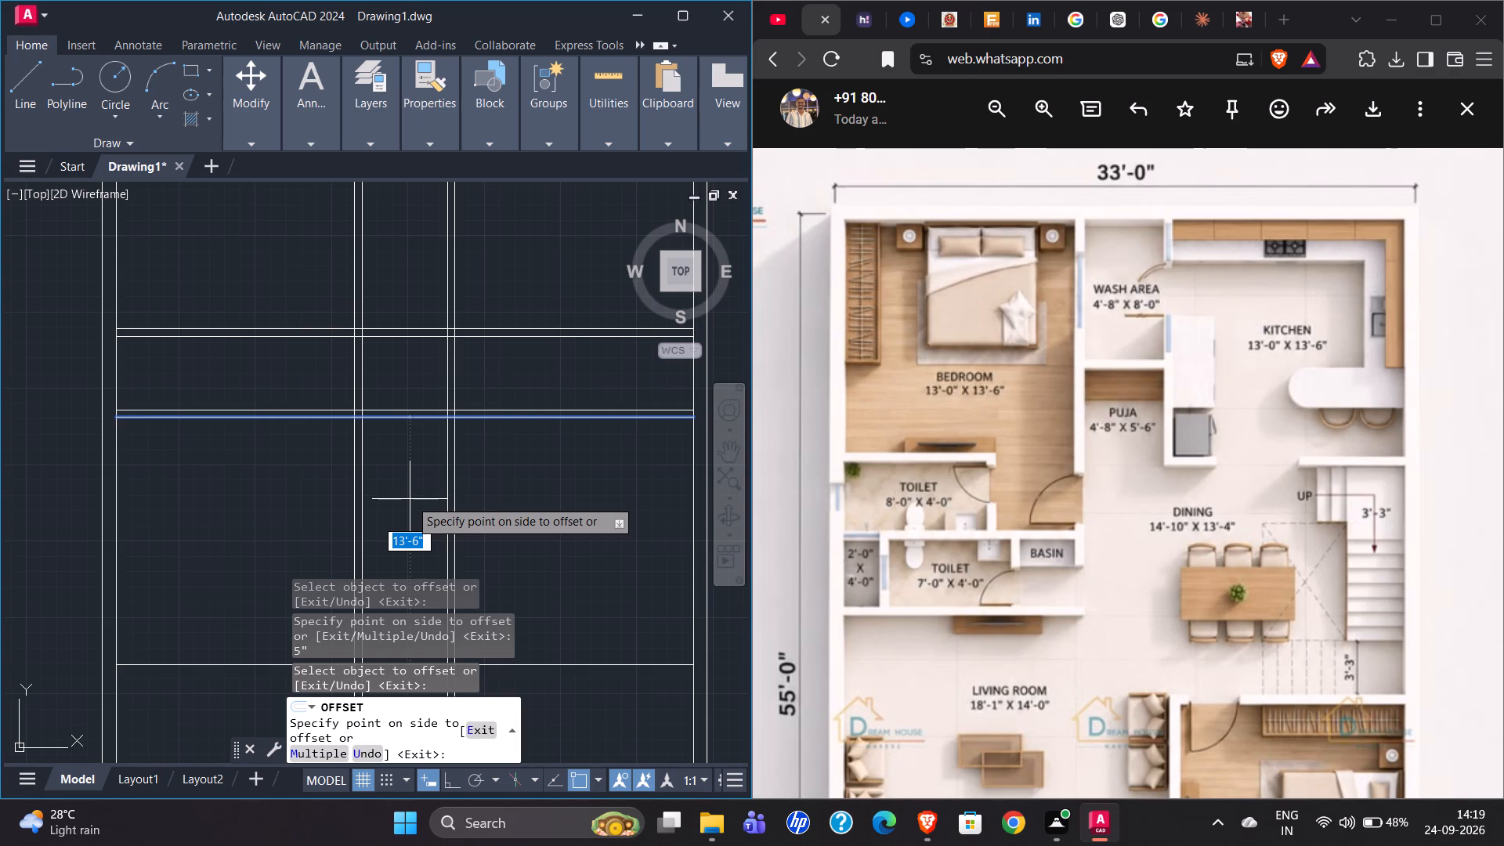
{"action": "type", "text": "4'"}
{"action": "key", "text": "Return"}
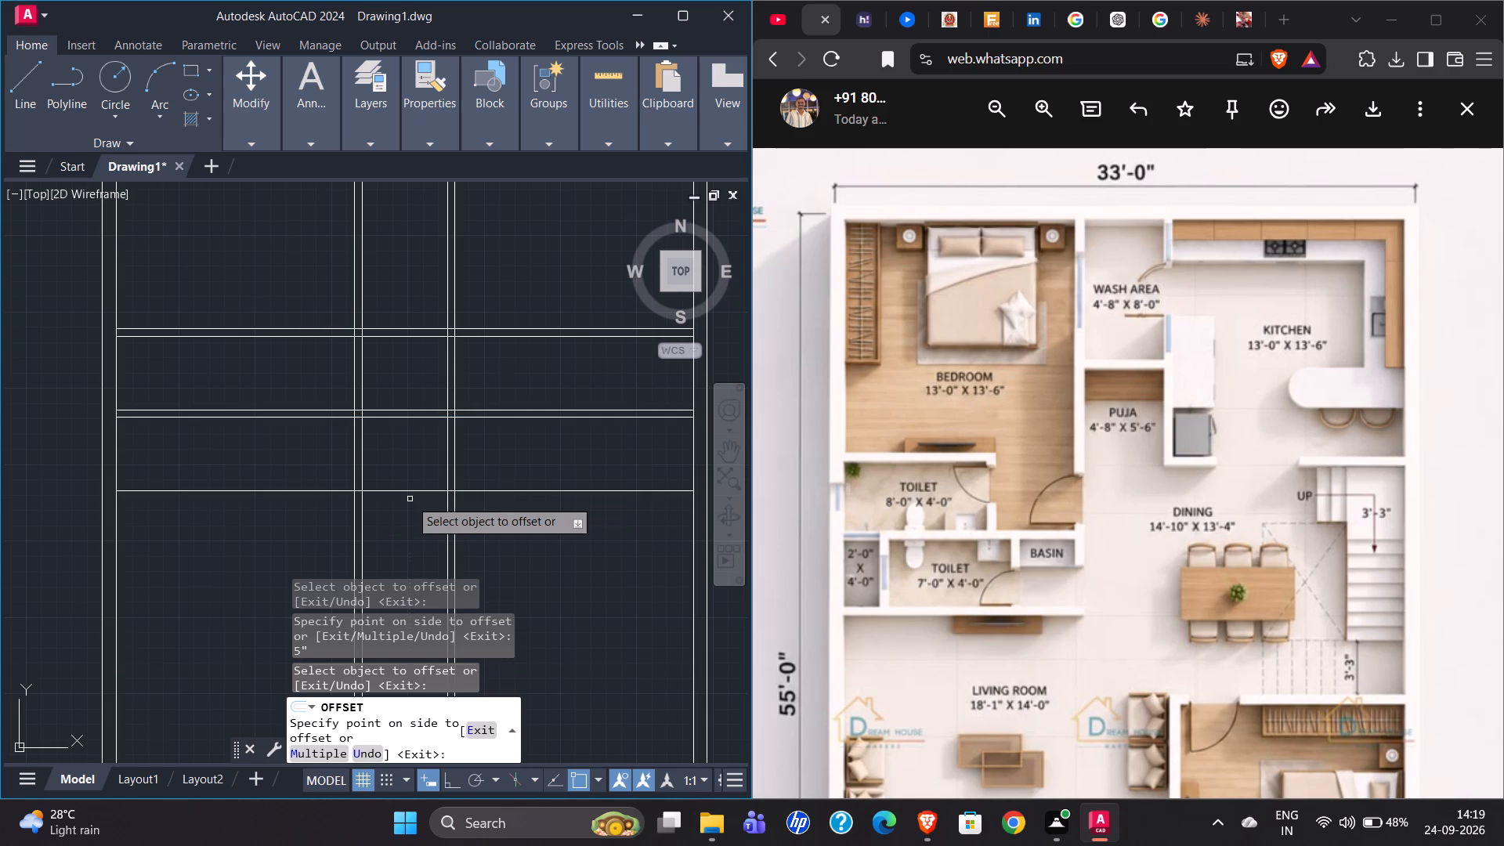
{"action": "left_click", "coordinate": [409, 489]}
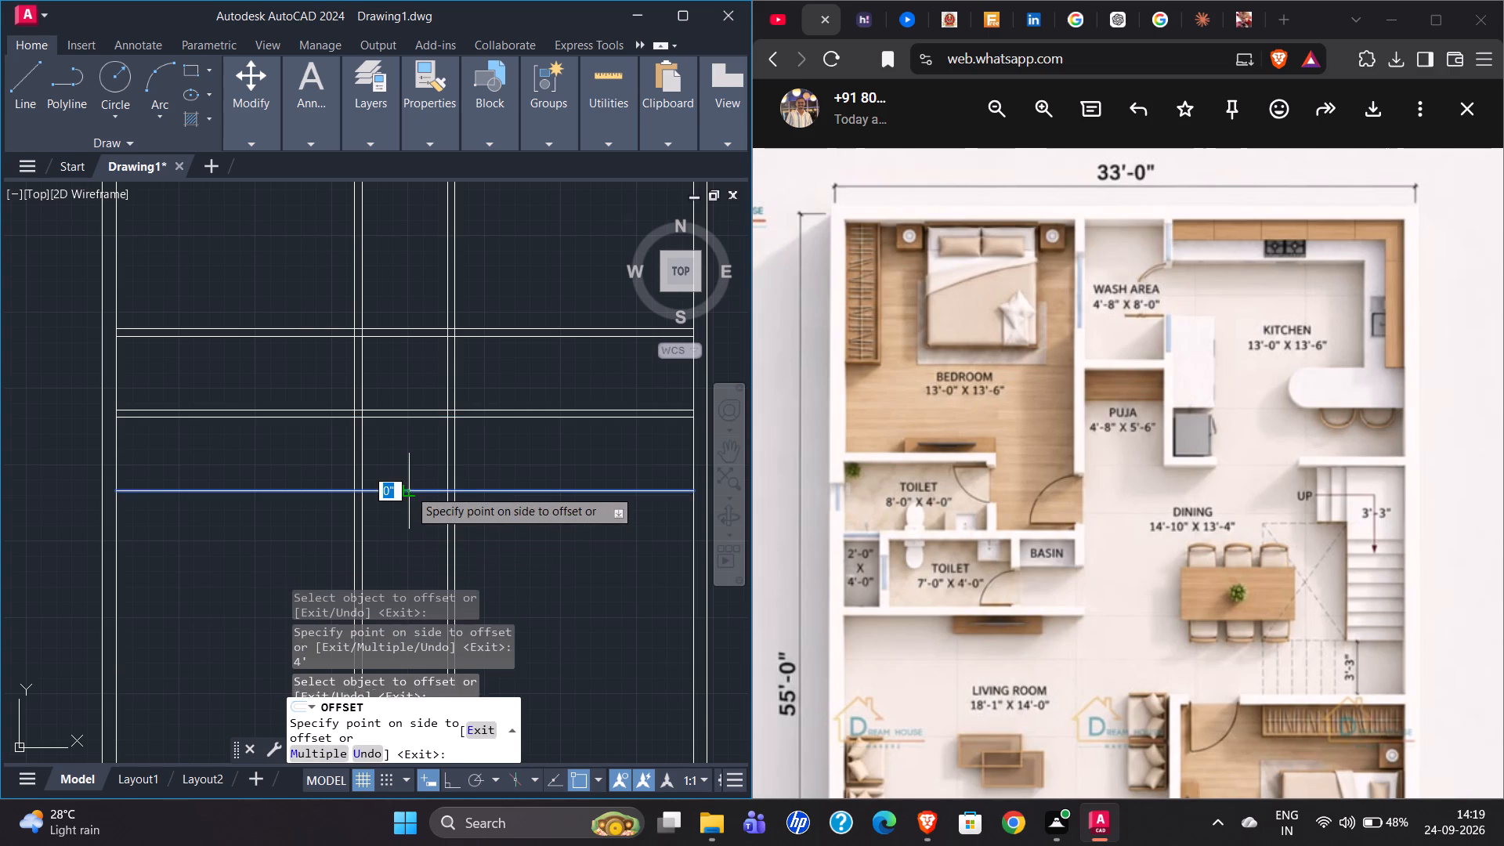
{"action": "type", "text": "5\""}
{"action": "key", "text": "Return"}
Offset the second toilet south wall's lower line 14' south to set the living room's depth from the reference plan.
{"action": "scroll", "coordinate": [374, 347], "scroll_direction": "down", "scroll_amount": 2}
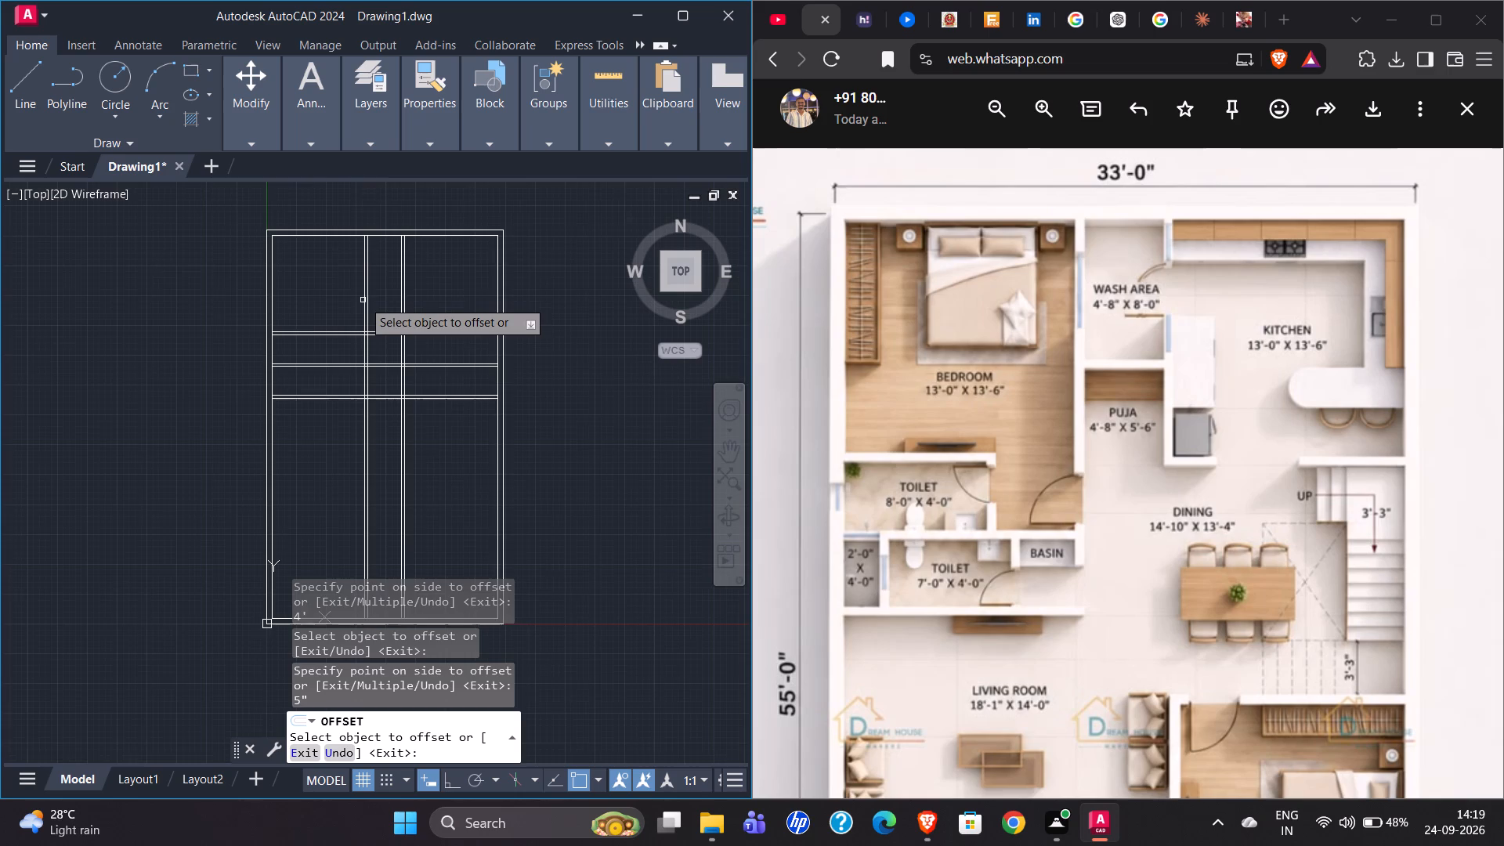
{"action": "scroll", "coordinate": [363, 300], "scroll_direction": "down", "scroll_amount": 2}
{"action": "scroll", "coordinate": [366, 404], "scroll_direction": "up", "scroll_amount": 3}
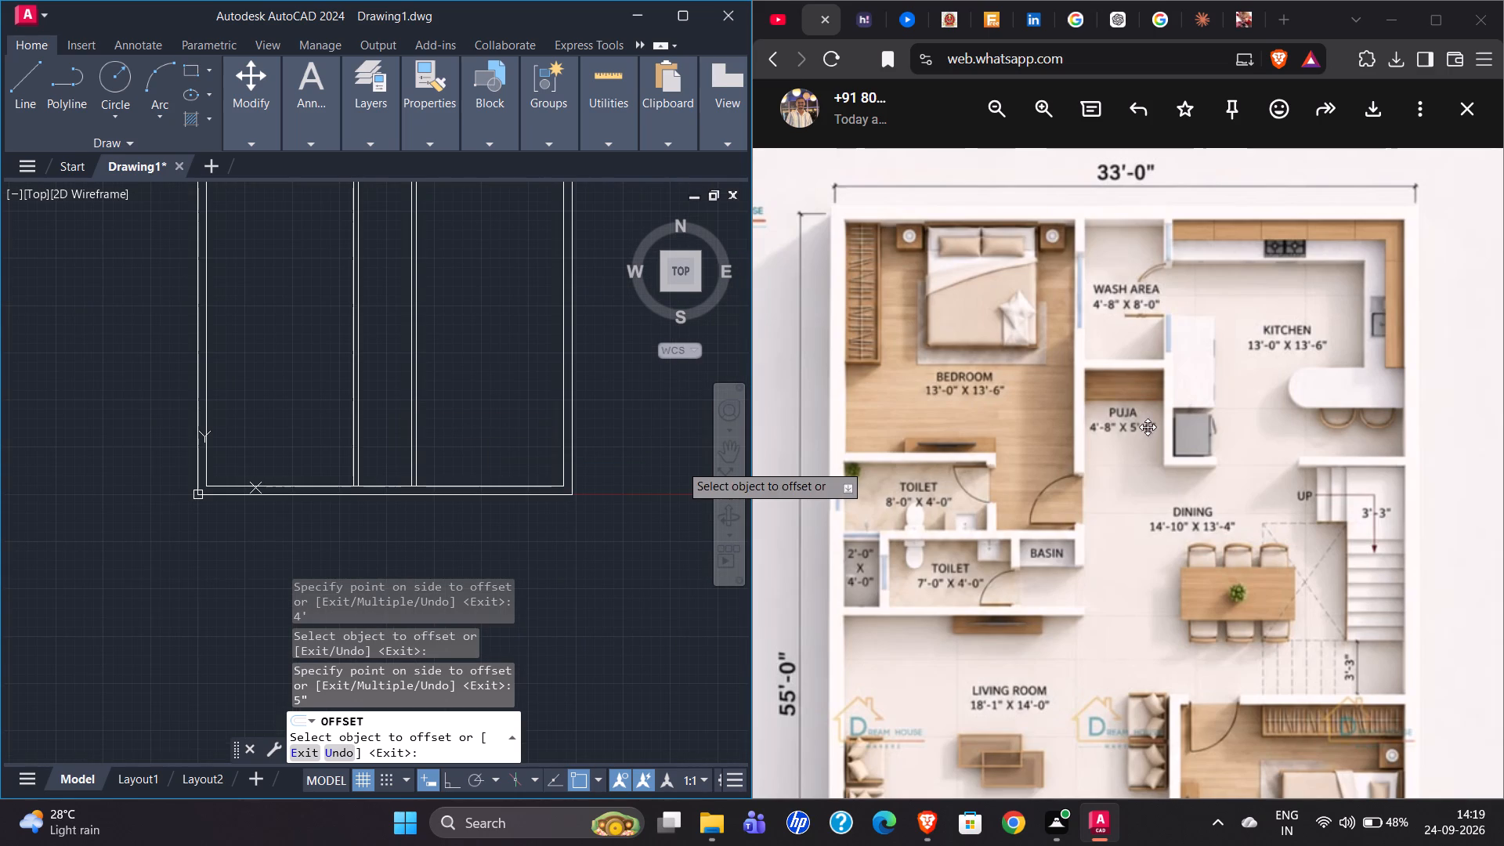
{"action": "scroll", "coordinate": [1079, 434], "scroll_direction": "down", "scroll_amount": 2}
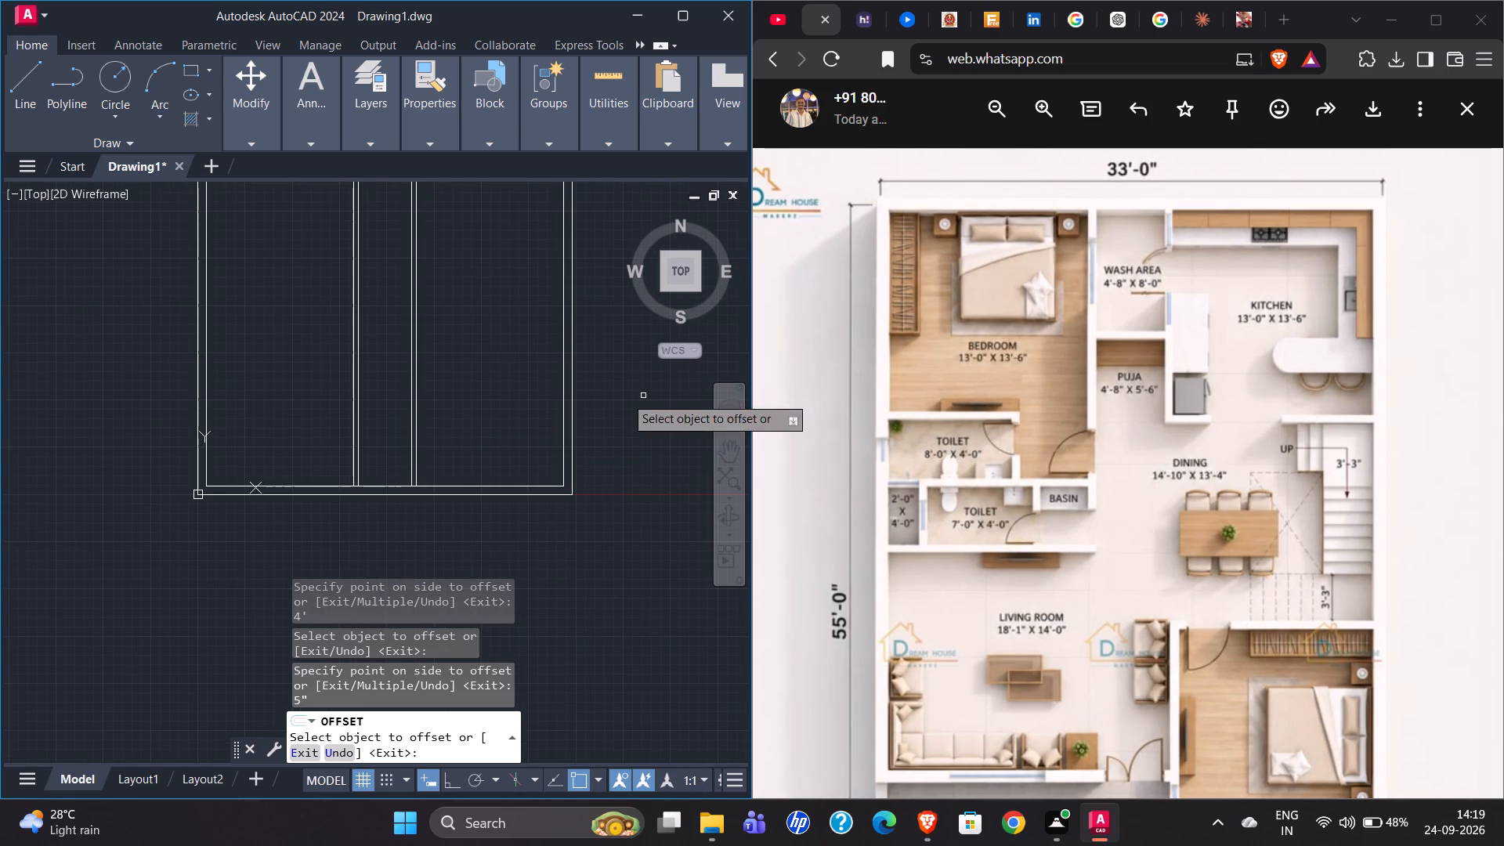
{"action": "scroll", "coordinate": [1001, 437], "scroll_direction": "down", "scroll_amount": 2}
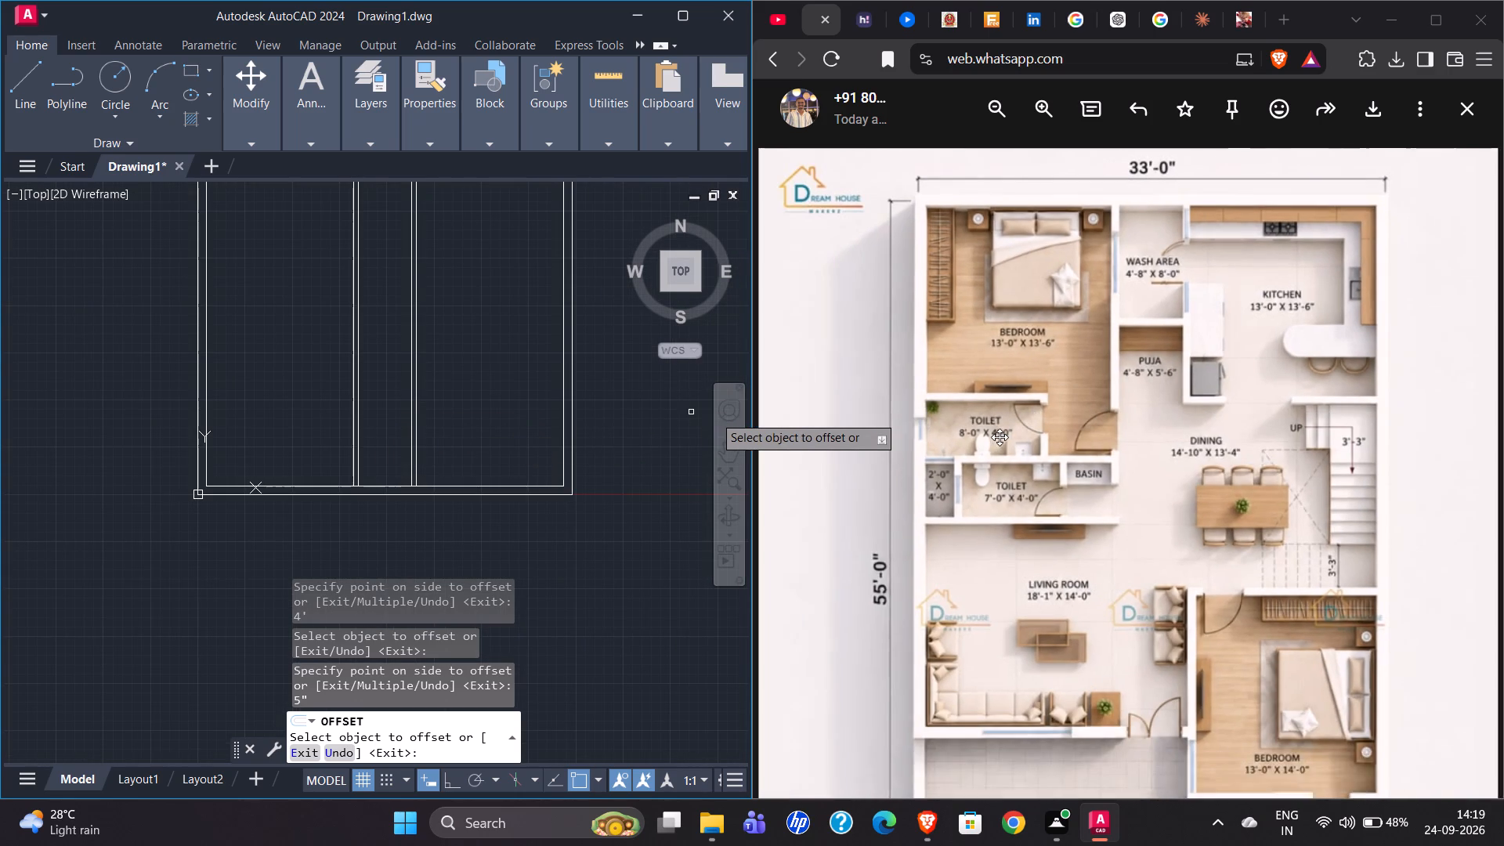
{"action": "scroll", "coordinate": [1167, 583], "scroll_direction": "up", "scroll_amount": 2}
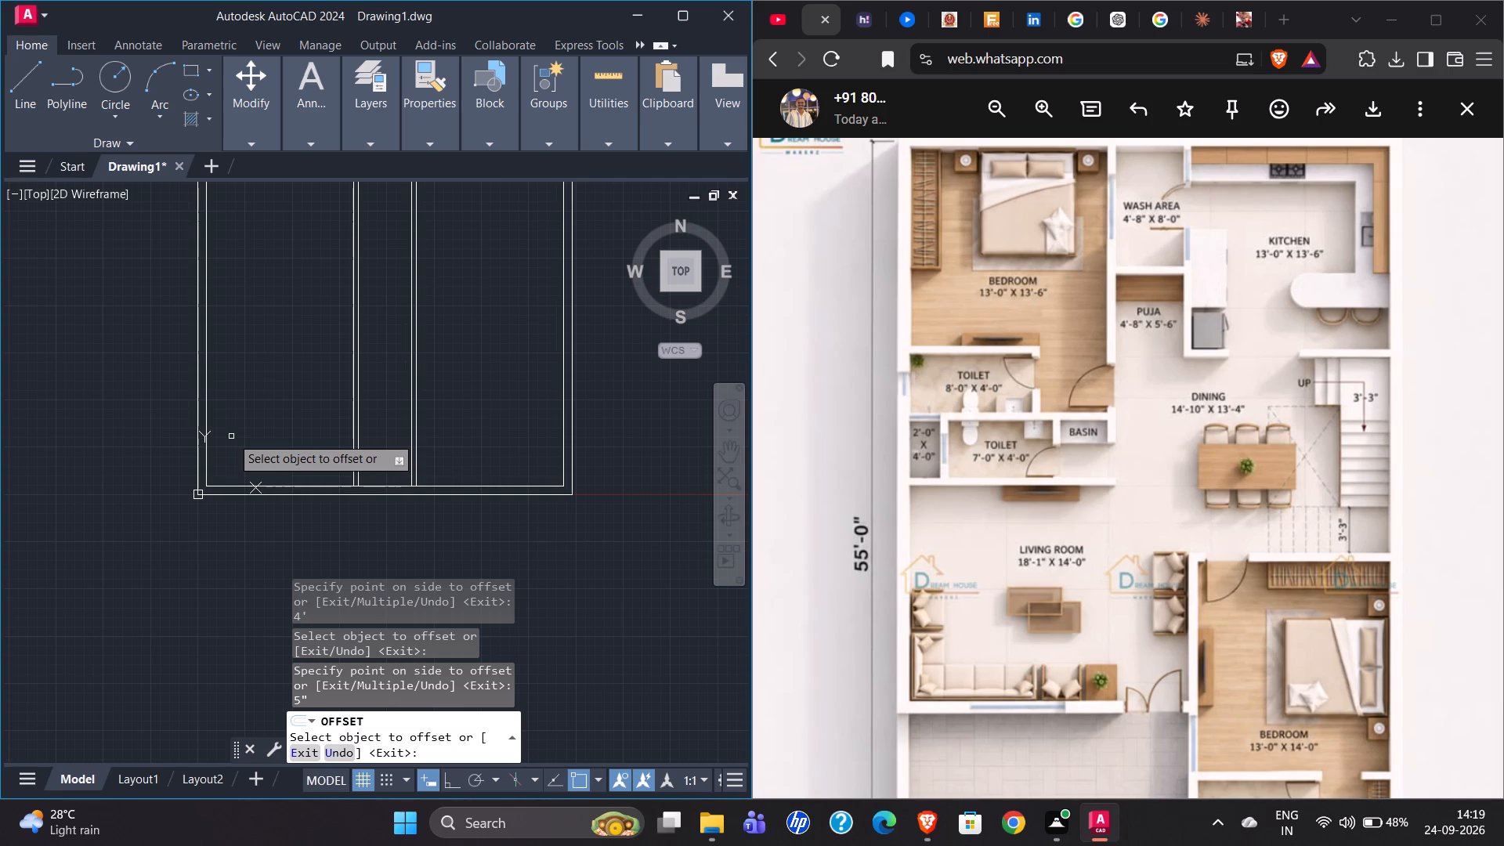
{"action": "scroll", "coordinate": [229, 437], "scroll_direction": "down", "scroll_amount": 2}
{"action": "scroll", "coordinate": [248, 319], "scroll_direction": "up", "scroll_amount": 5}
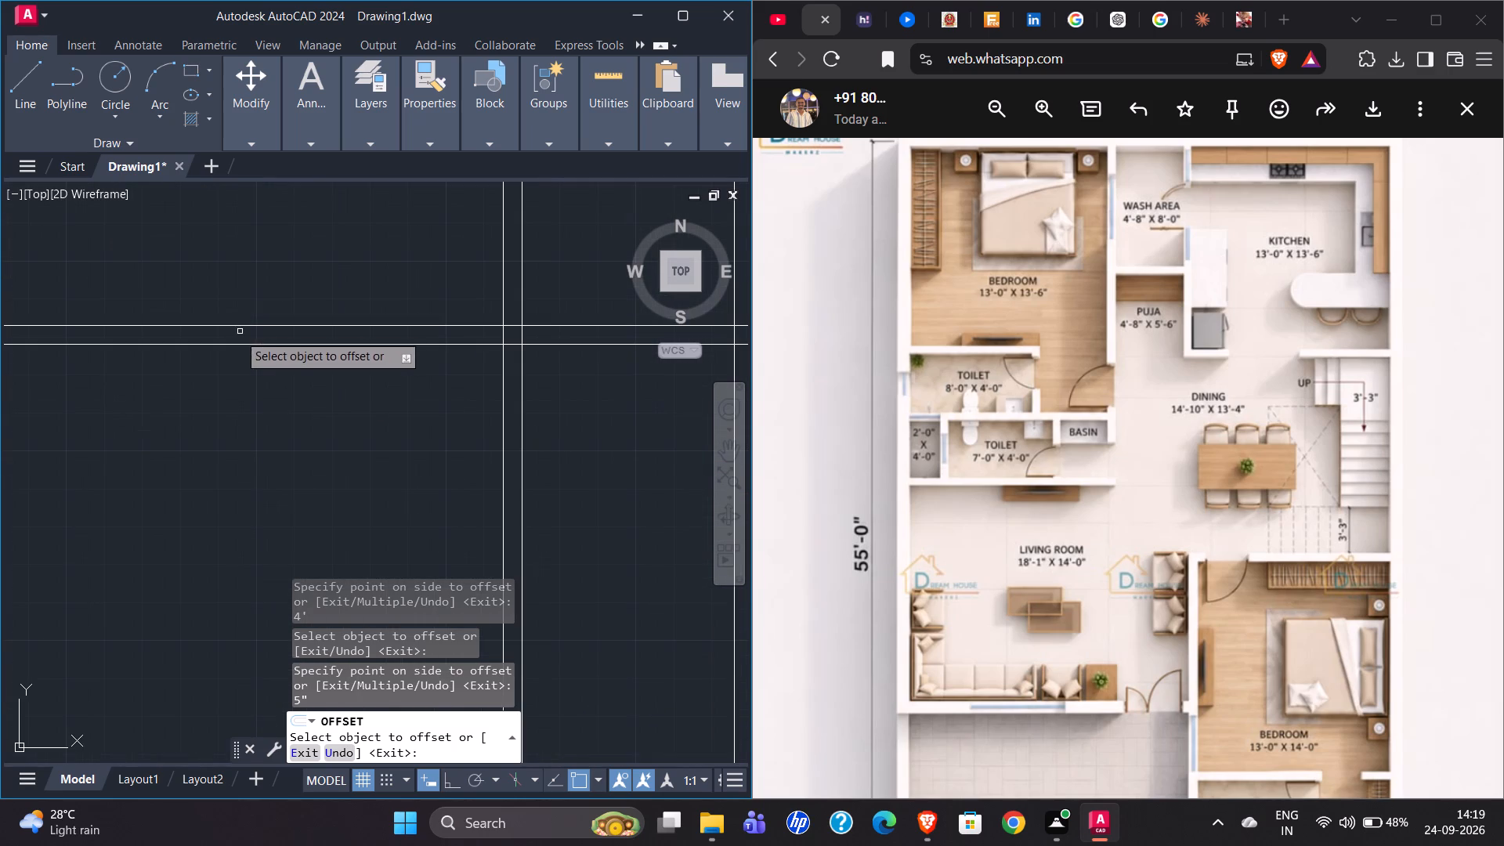
{"action": "left_click", "coordinate": [259, 345]}
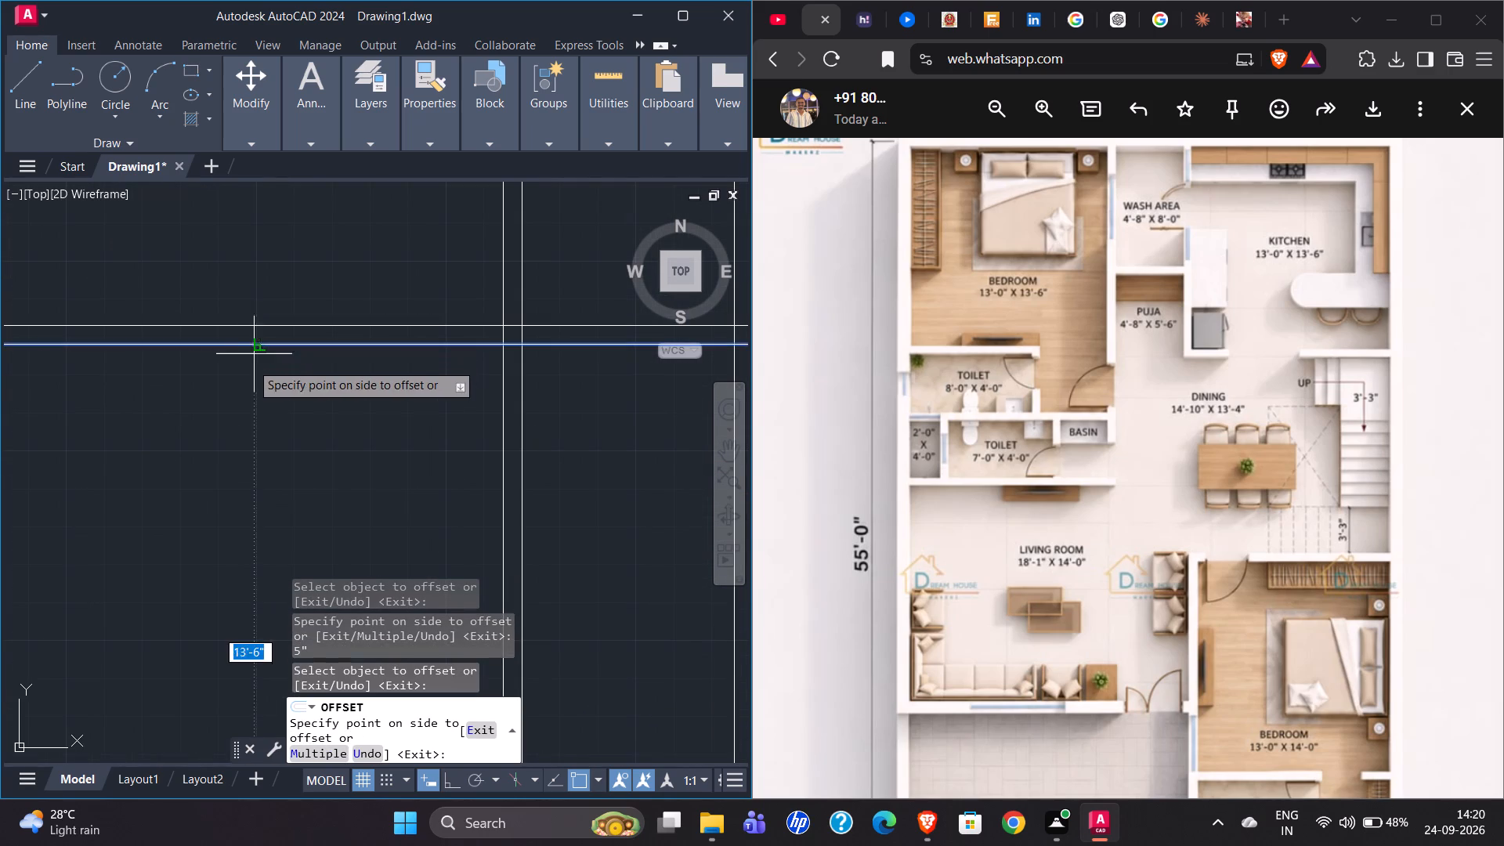
{"action": "scroll", "coordinate": [252, 448], "scroll_direction": "down", "scroll_amount": 2}
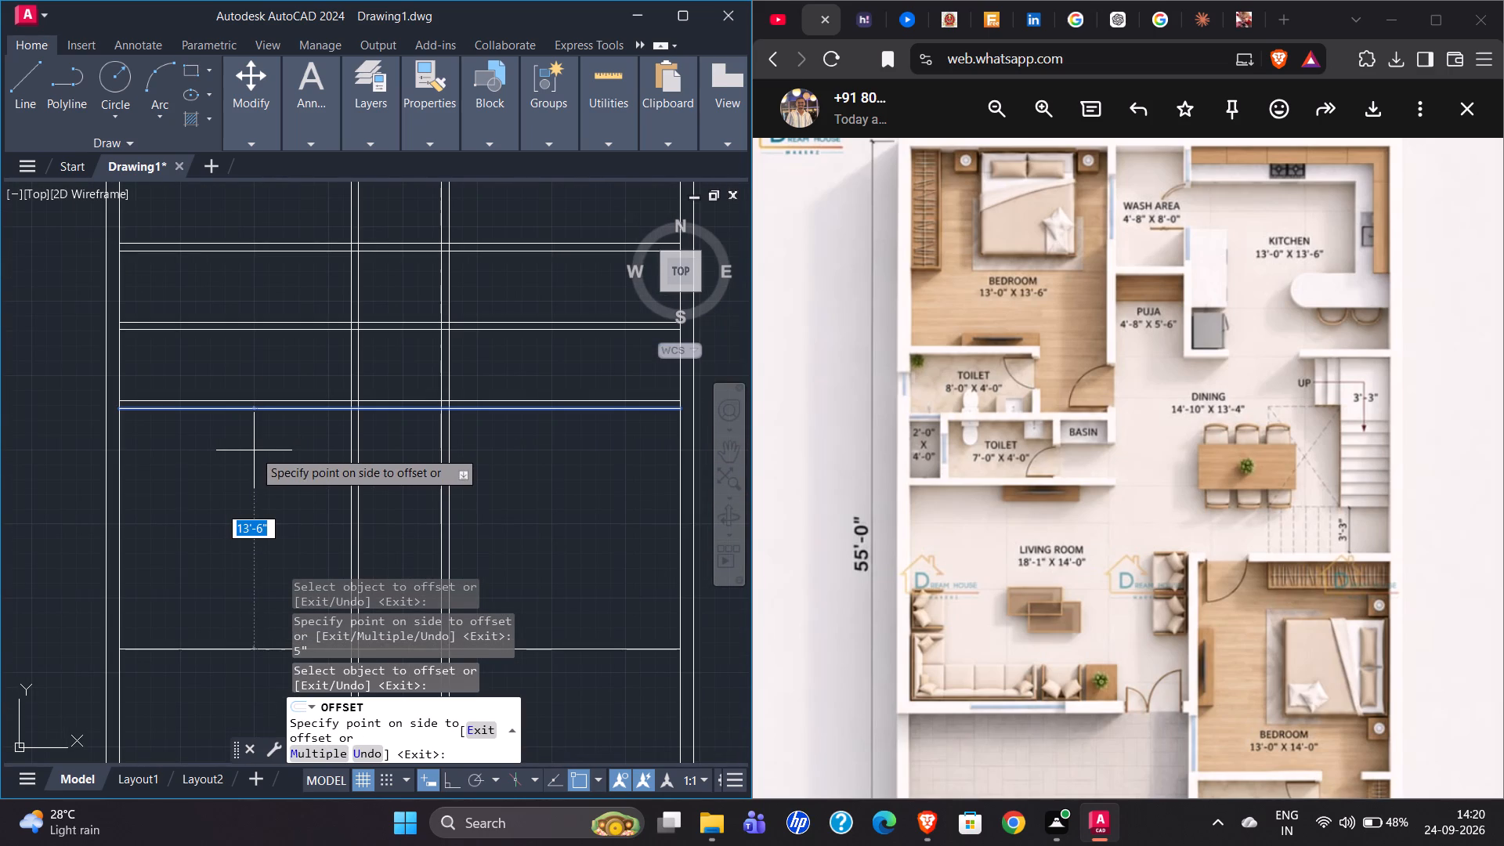
{"action": "type", "text": "14'"}
{"action": "key", "text": "Return"}
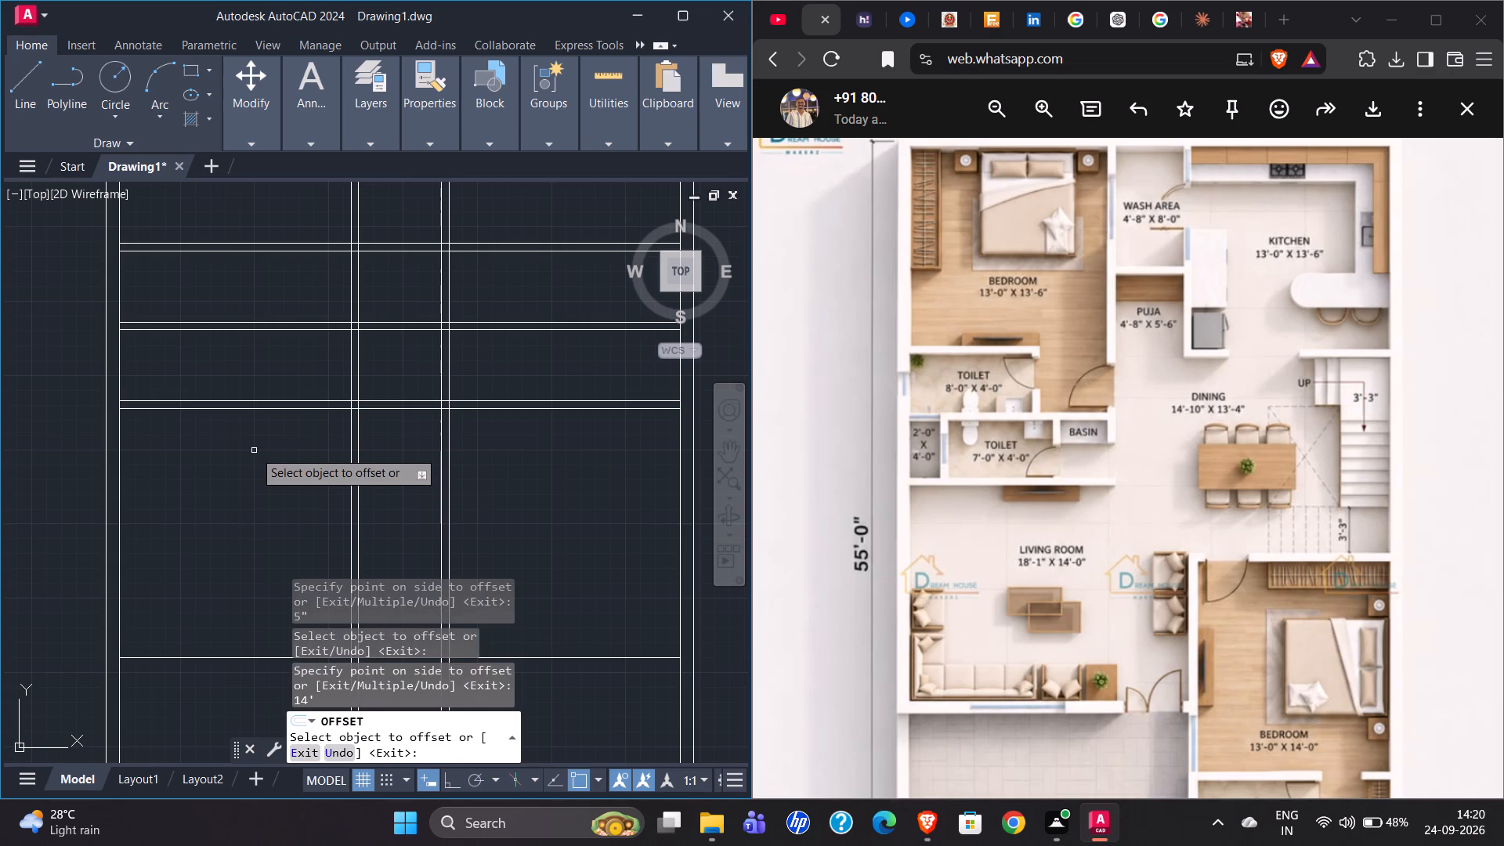
Offset the living room's new south line 9" further south to form the exterior wall's thickness.
{"action": "scroll", "coordinate": [392, 352], "scroll_direction": "down", "scroll_amount": 2}
{"action": "scroll", "coordinate": [287, 490], "scroll_direction": "up", "scroll_amount": 3}
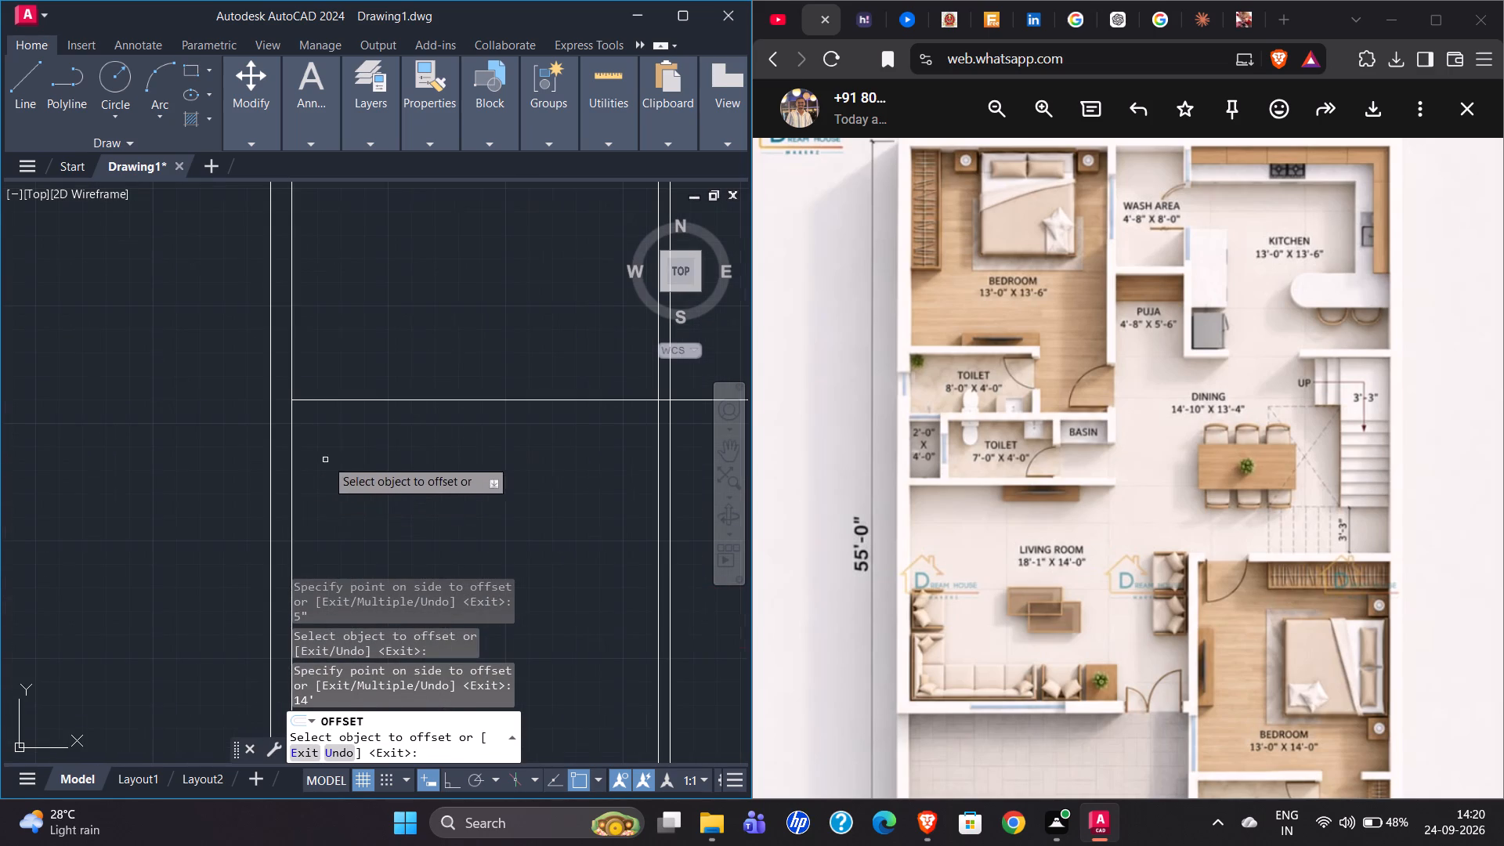
{"action": "left_click", "coordinate": [390, 400]}
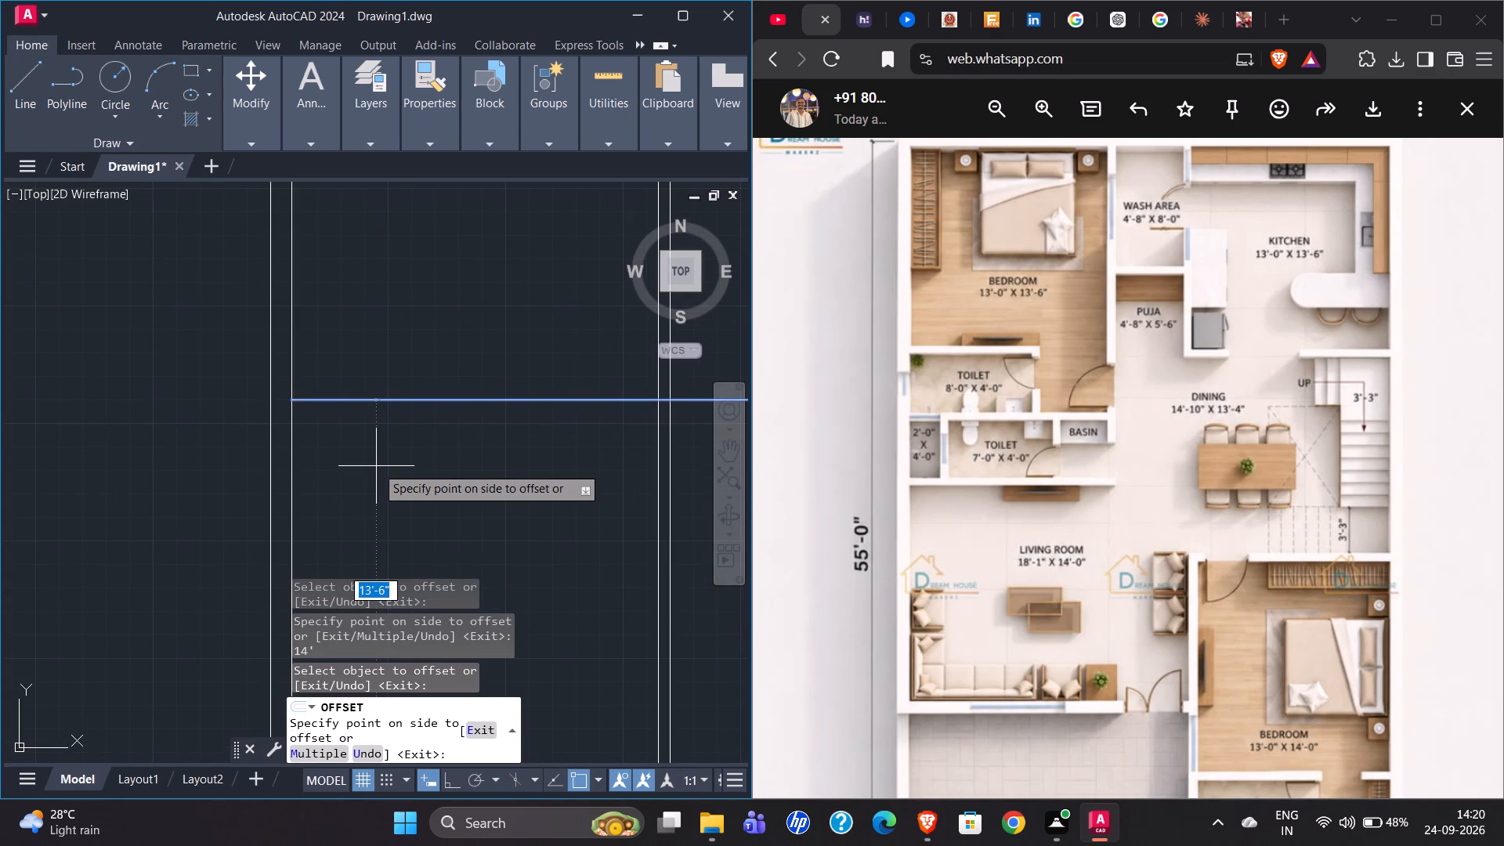
{"action": "type", "text": "9\""}
{"action": "key", "text": "Return"}
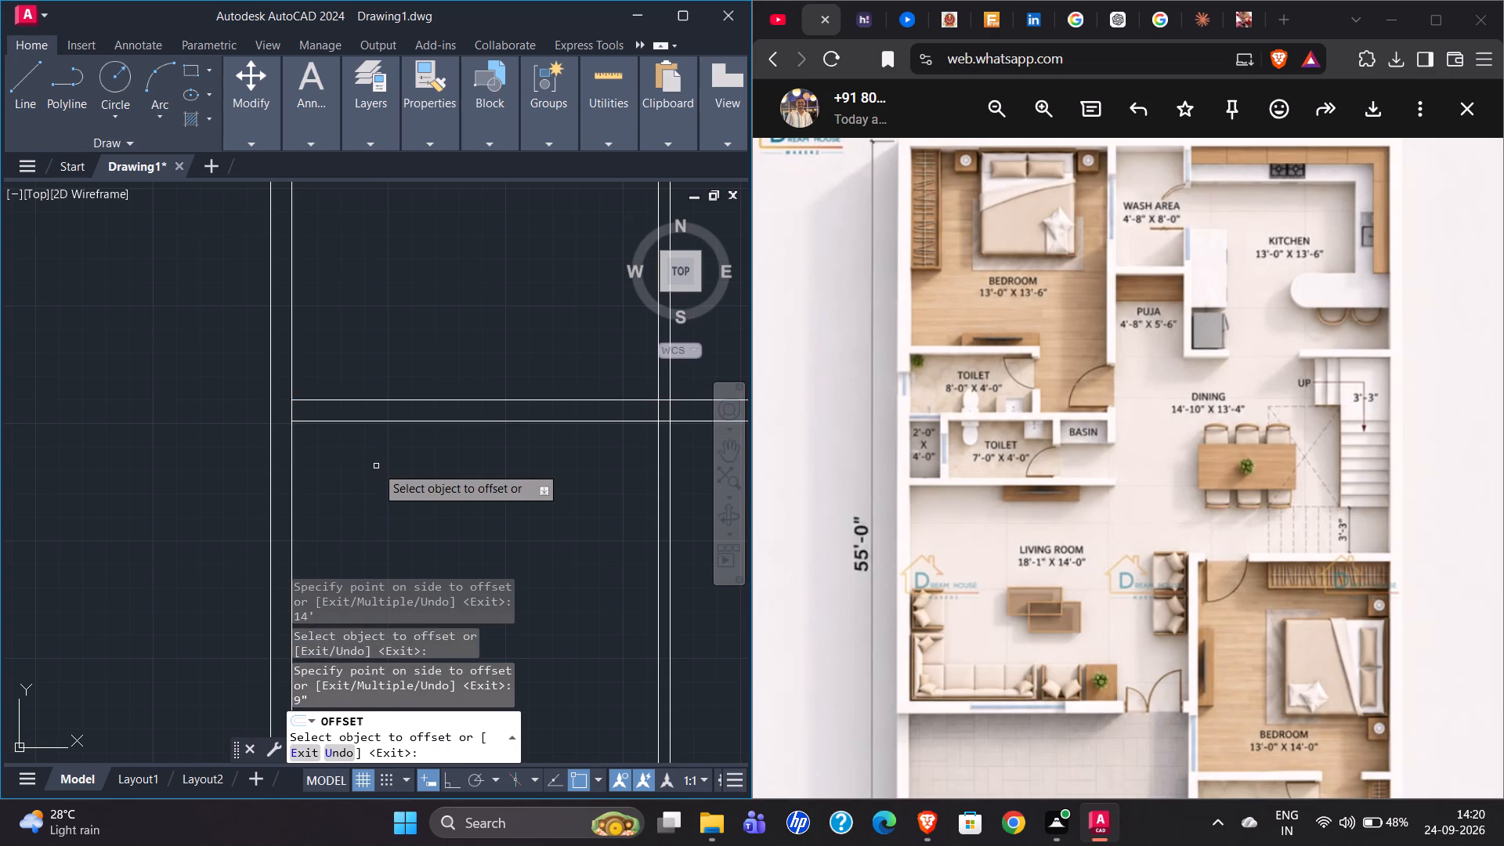
Check the parking area's depth south of the living room wall against the 16'-0" in the reference plan, using a temporary line.
{"action": "scroll", "coordinate": [271, 336], "scroll_direction": "down", "scroll_amount": 2}
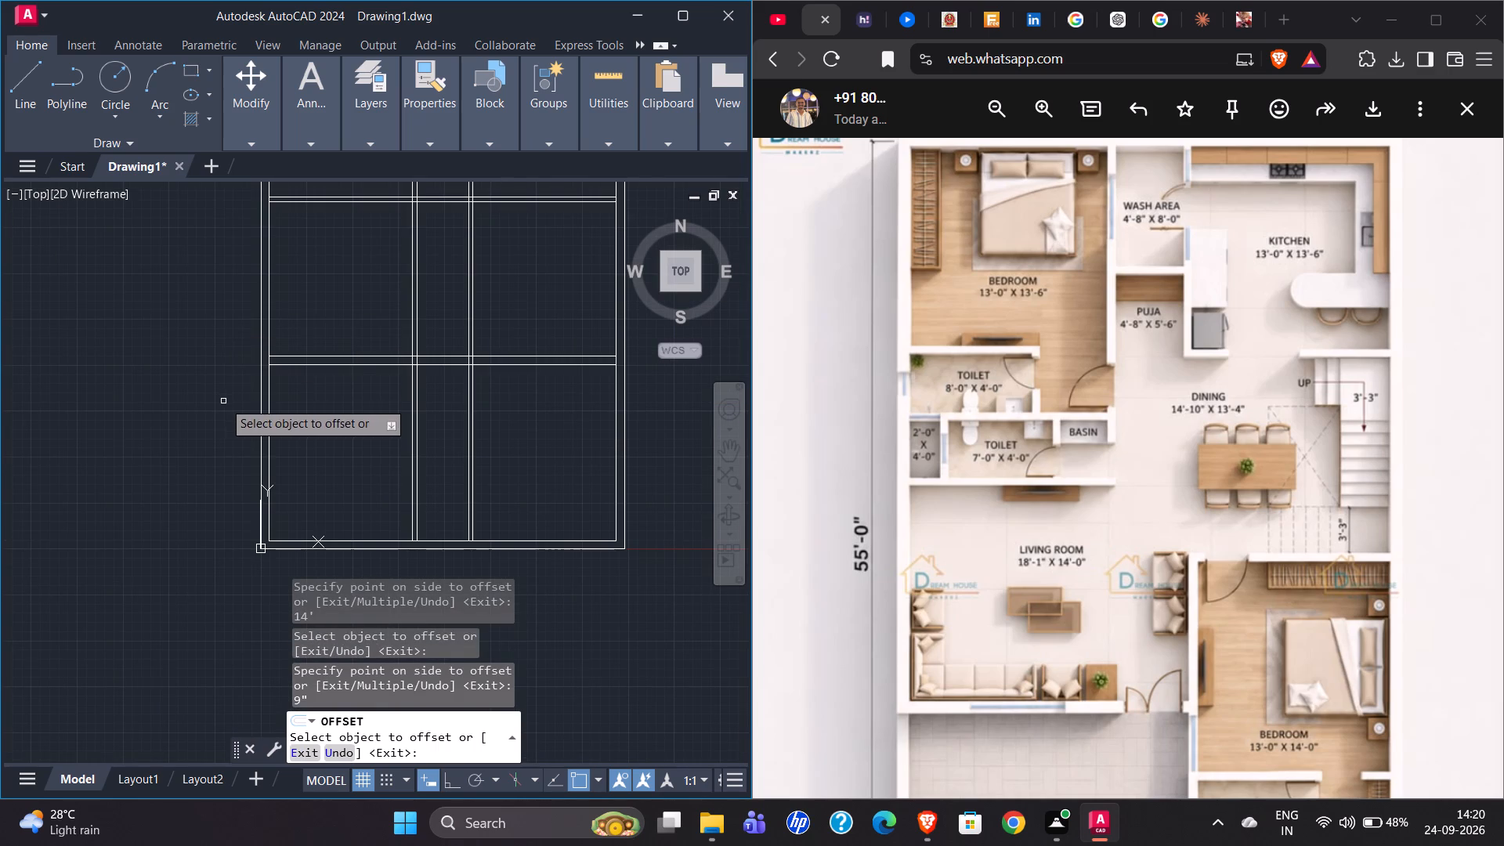
{"action": "scroll", "coordinate": [1107, 407], "scroll_direction": "down", "scroll_amount": 4}
{"action": "scroll", "coordinate": [1095, 310], "scroll_direction": "down", "scroll_amount": 3}
{"action": "scroll", "coordinate": [1126, 624], "scroll_direction": "up", "scroll_amount": 6}
{"action": "scroll", "coordinate": [1057, 591], "scroll_direction": "up", "scroll_amount": 12}
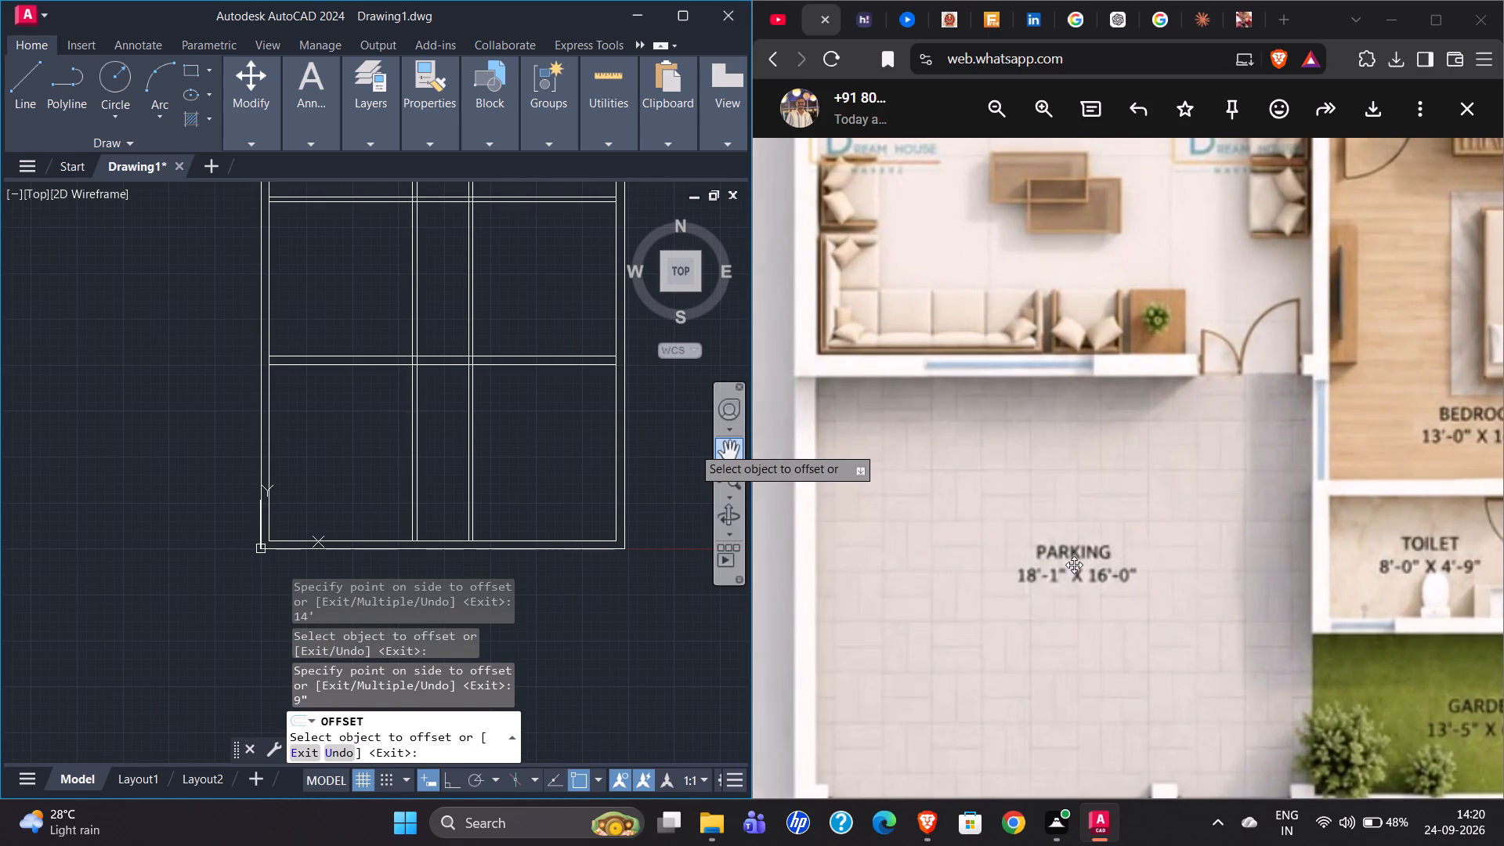
{"action": "left_click", "coordinate": [18, 93]}
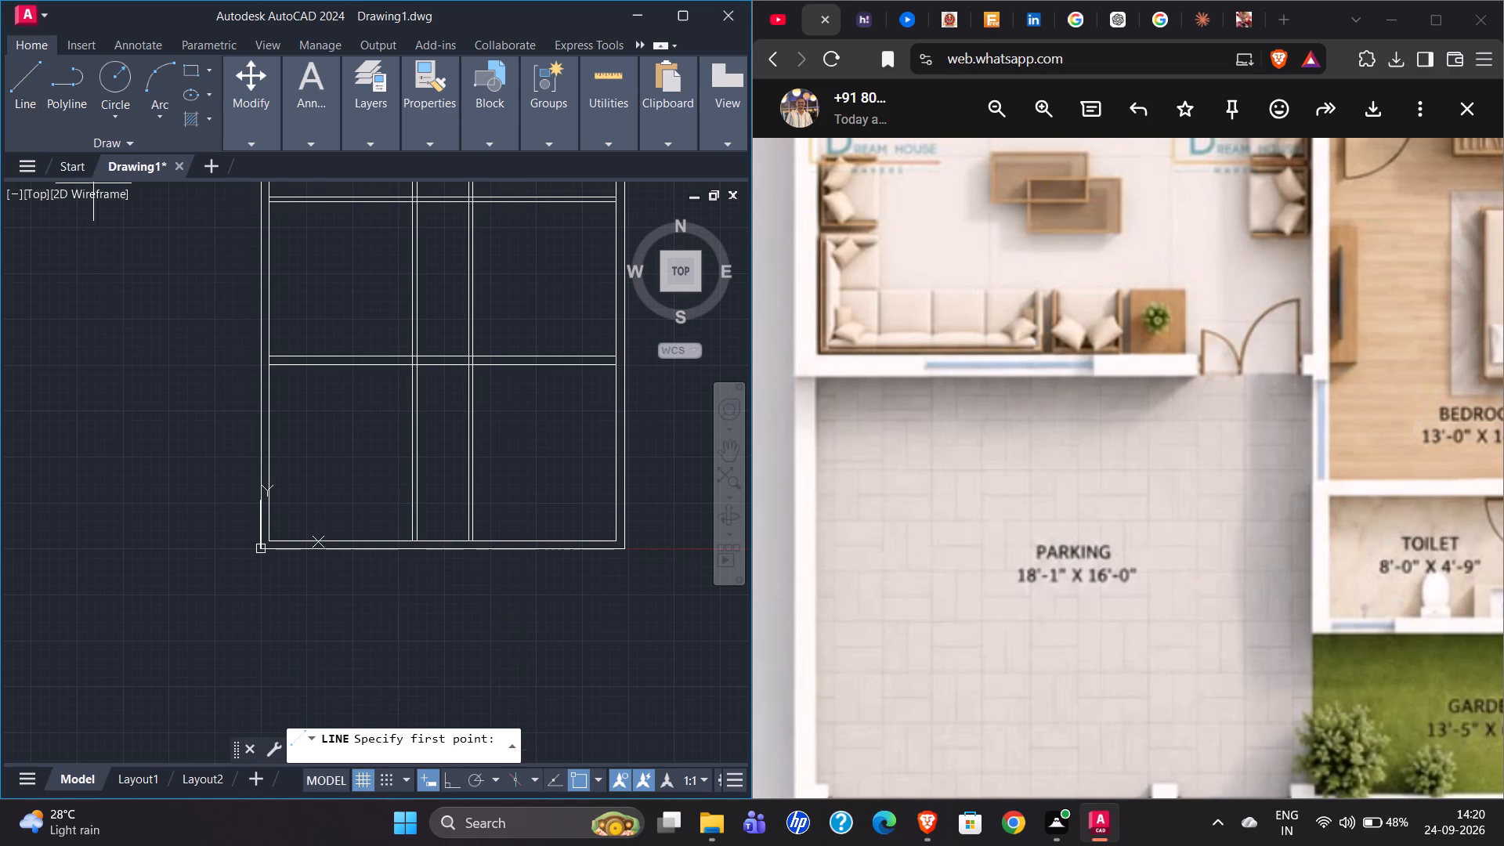
{"action": "left_click", "coordinate": [269, 365]}
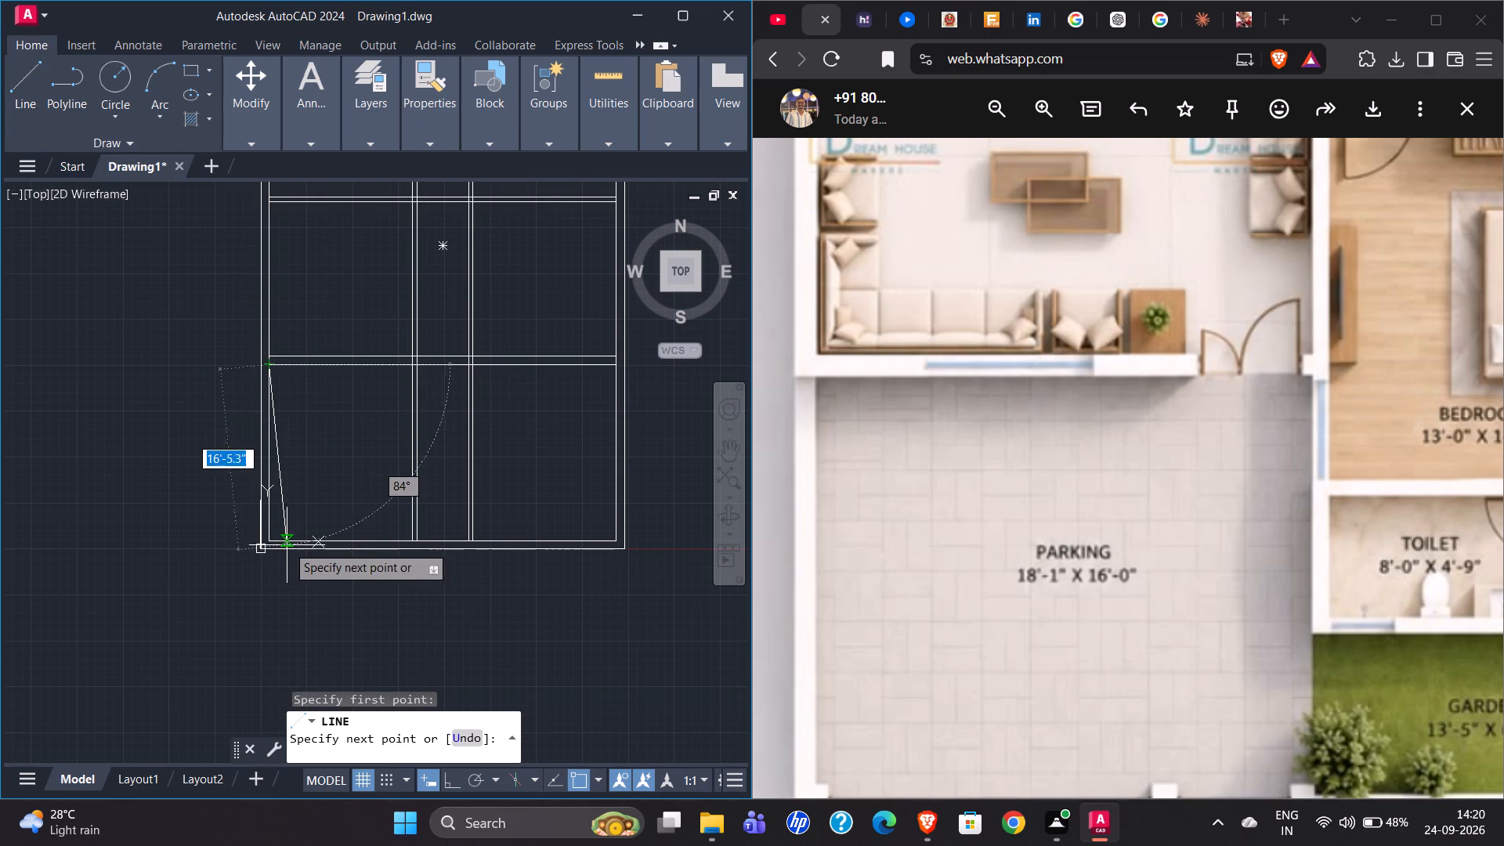
{"action": "scroll", "coordinate": [268, 537], "scroll_direction": "up", "scroll_amount": 4}
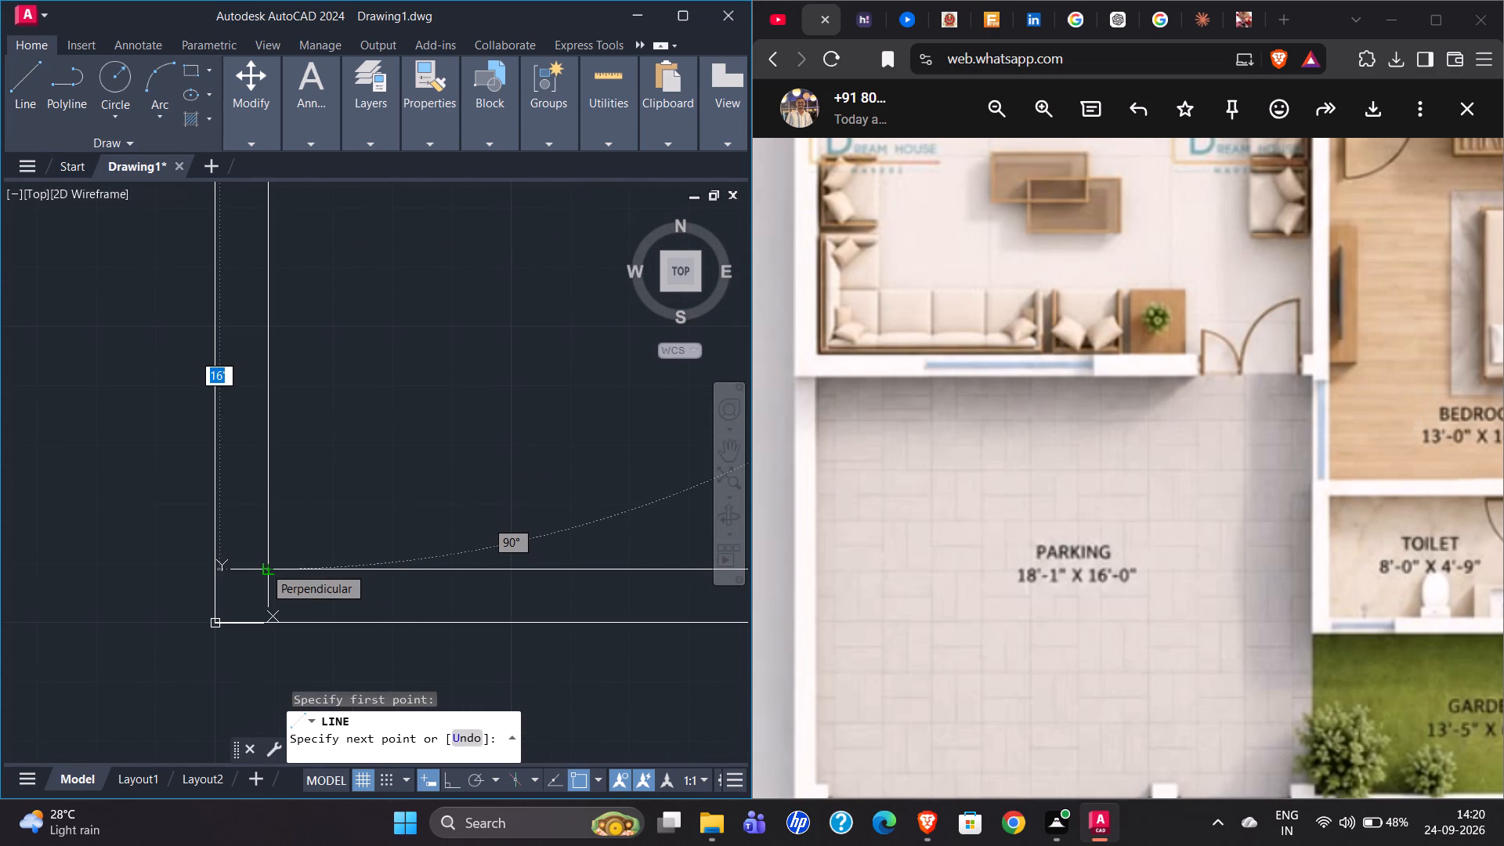
{"action": "scroll", "coordinate": [48, 568], "scroll_direction": "down", "scroll_amount": 5}
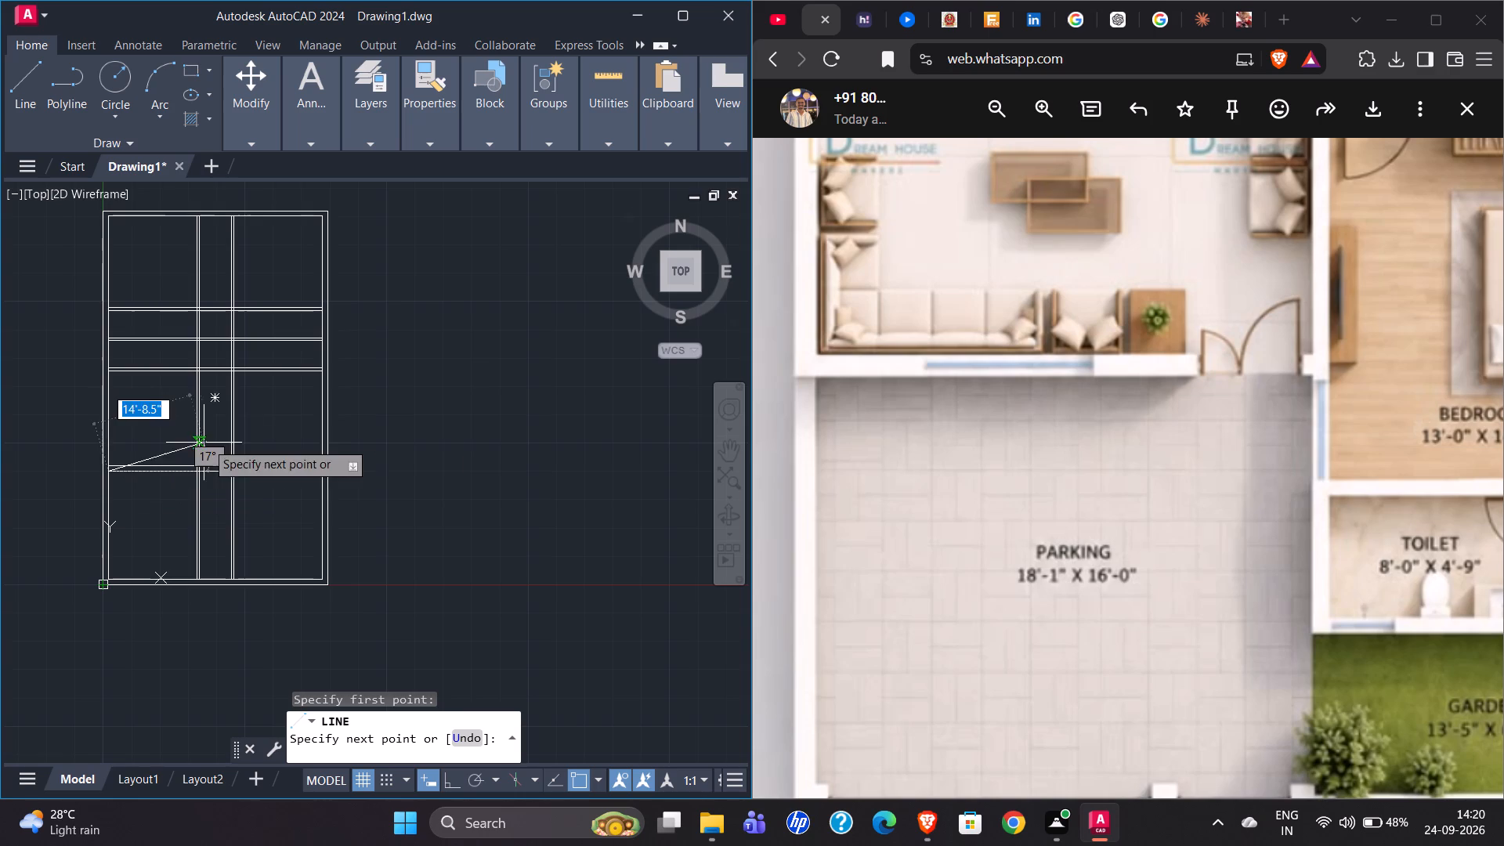
{"action": "key", "text": "Escape"}
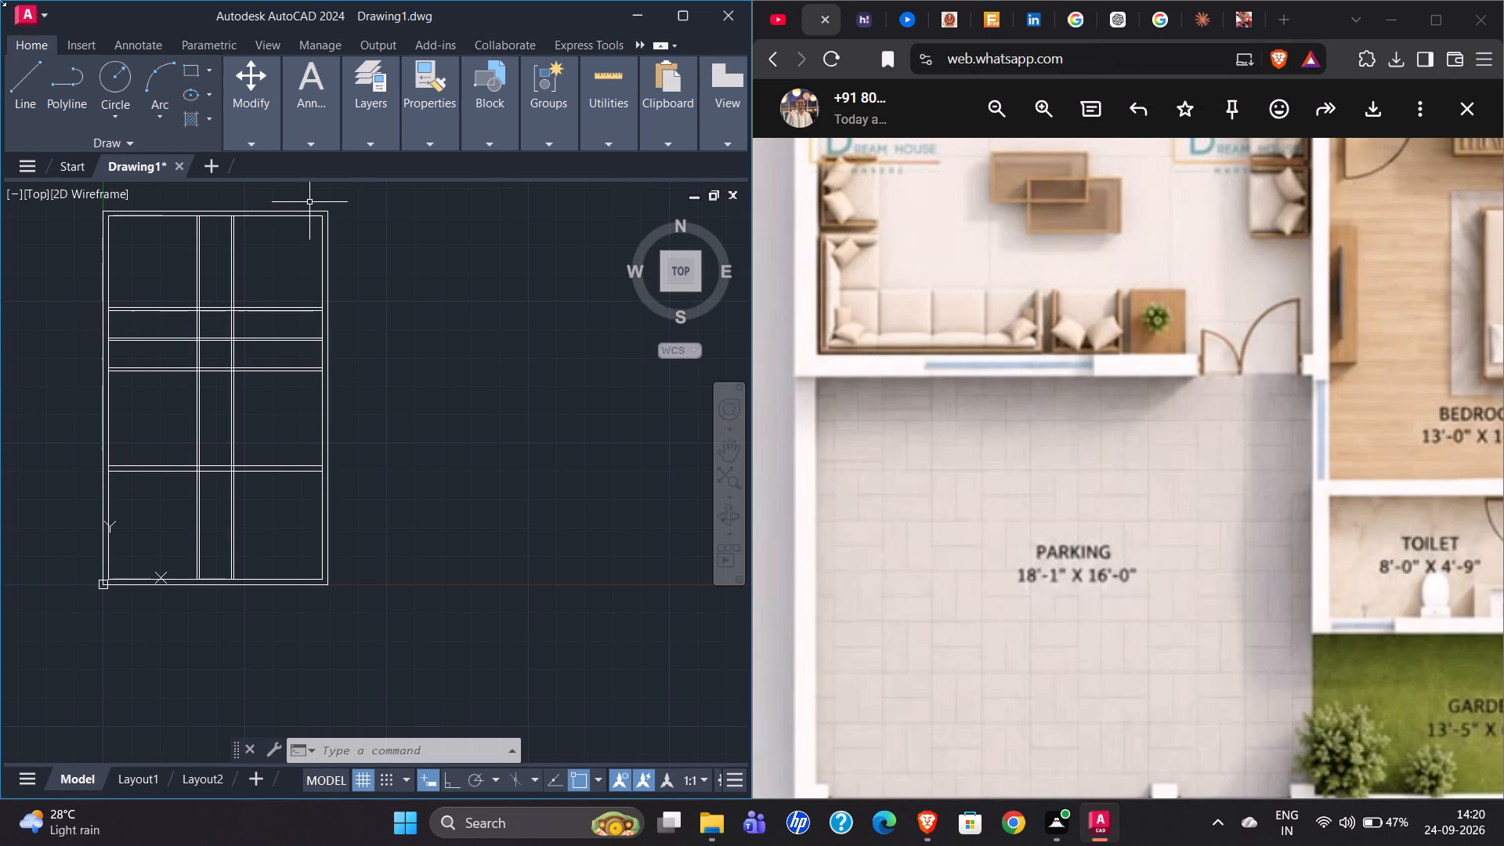
Trim both toilets' south wall lines east of the eastern vertical partition, following the reference plan.
{"action": "scroll", "coordinate": [93, 489], "scroll_direction": "up", "scroll_amount": 3}
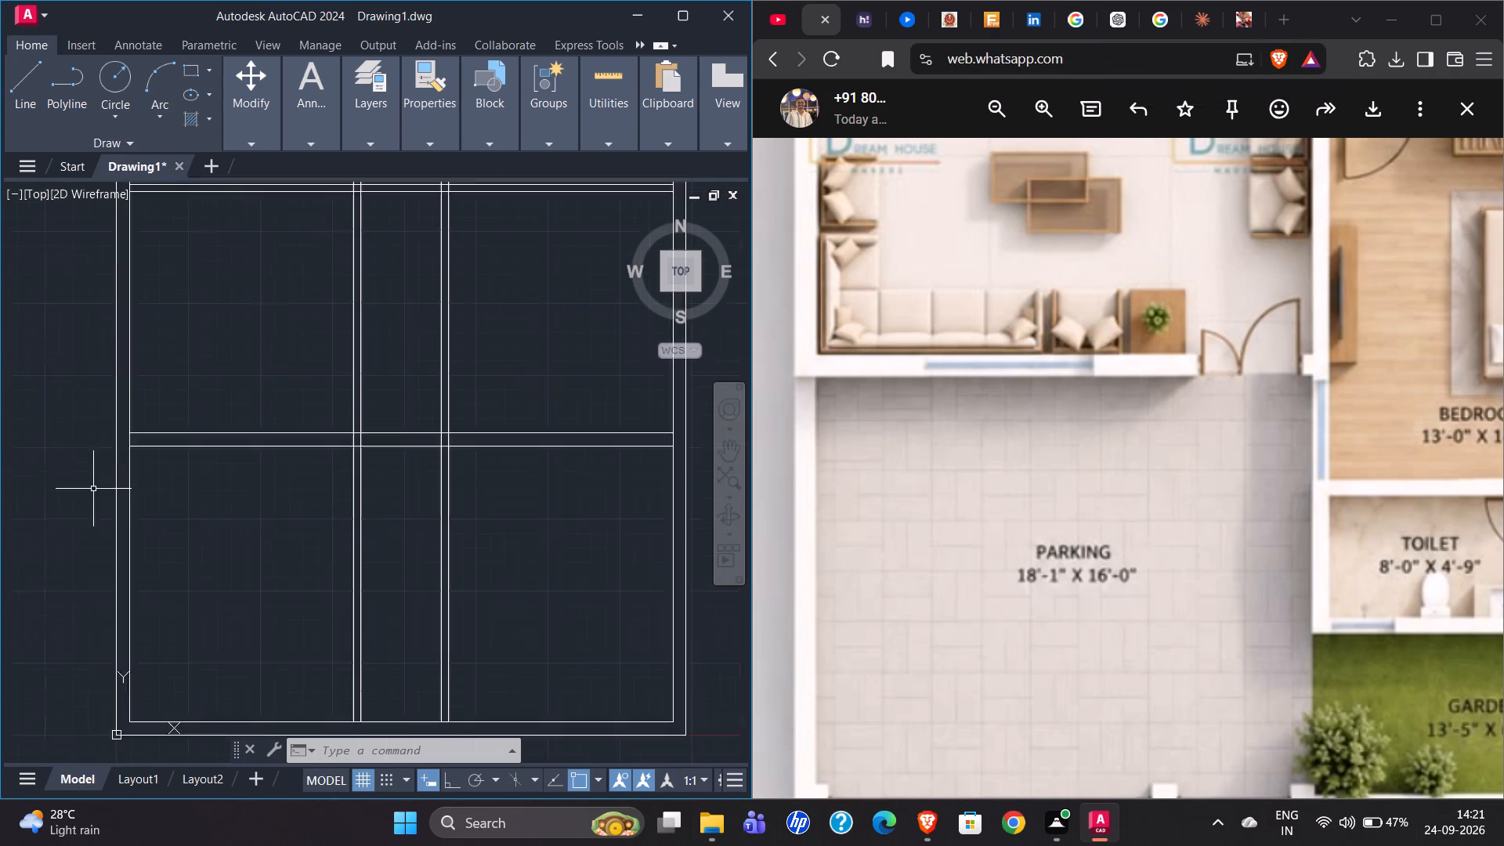
{"action": "scroll", "coordinate": [150, 531], "scroll_direction": "down", "scroll_amount": 3}
{"action": "type", "text": "TR"}
{"action": "key", "text": "Return"}
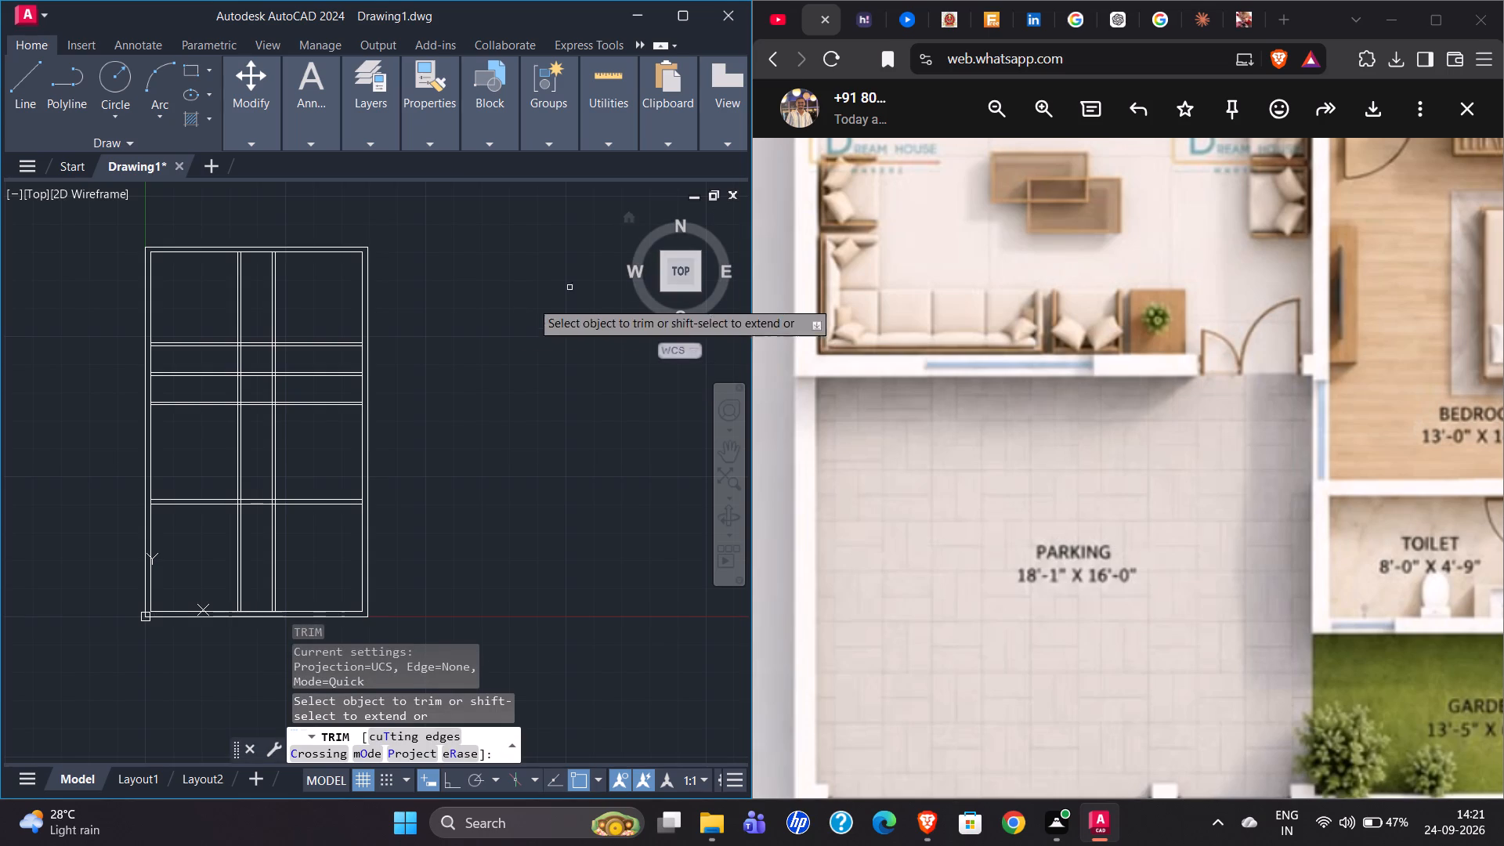
{"action": "scroll", "coordinate": [1249, 474], "scroll_direction": "down", "scroll_amount": 3}
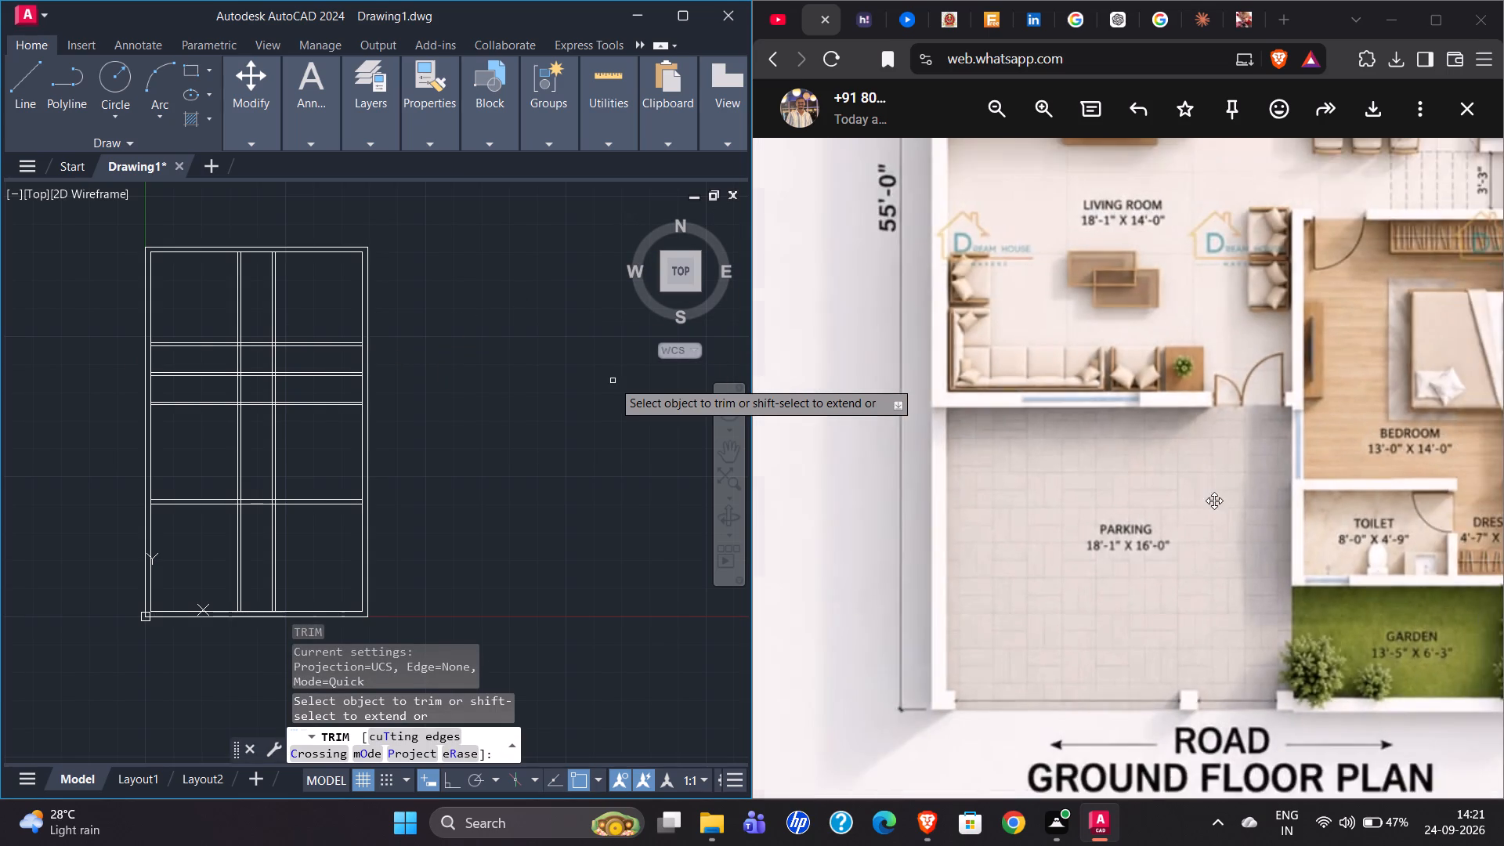
{"action": "scroll", "coordinate": [1214, 501], "scroll_direction": "down", "scroll_amount": 9}
{"action": "scroll", "coordinate": [1161, 168], "scroll_direction": "up", "scroll_amount": 6}
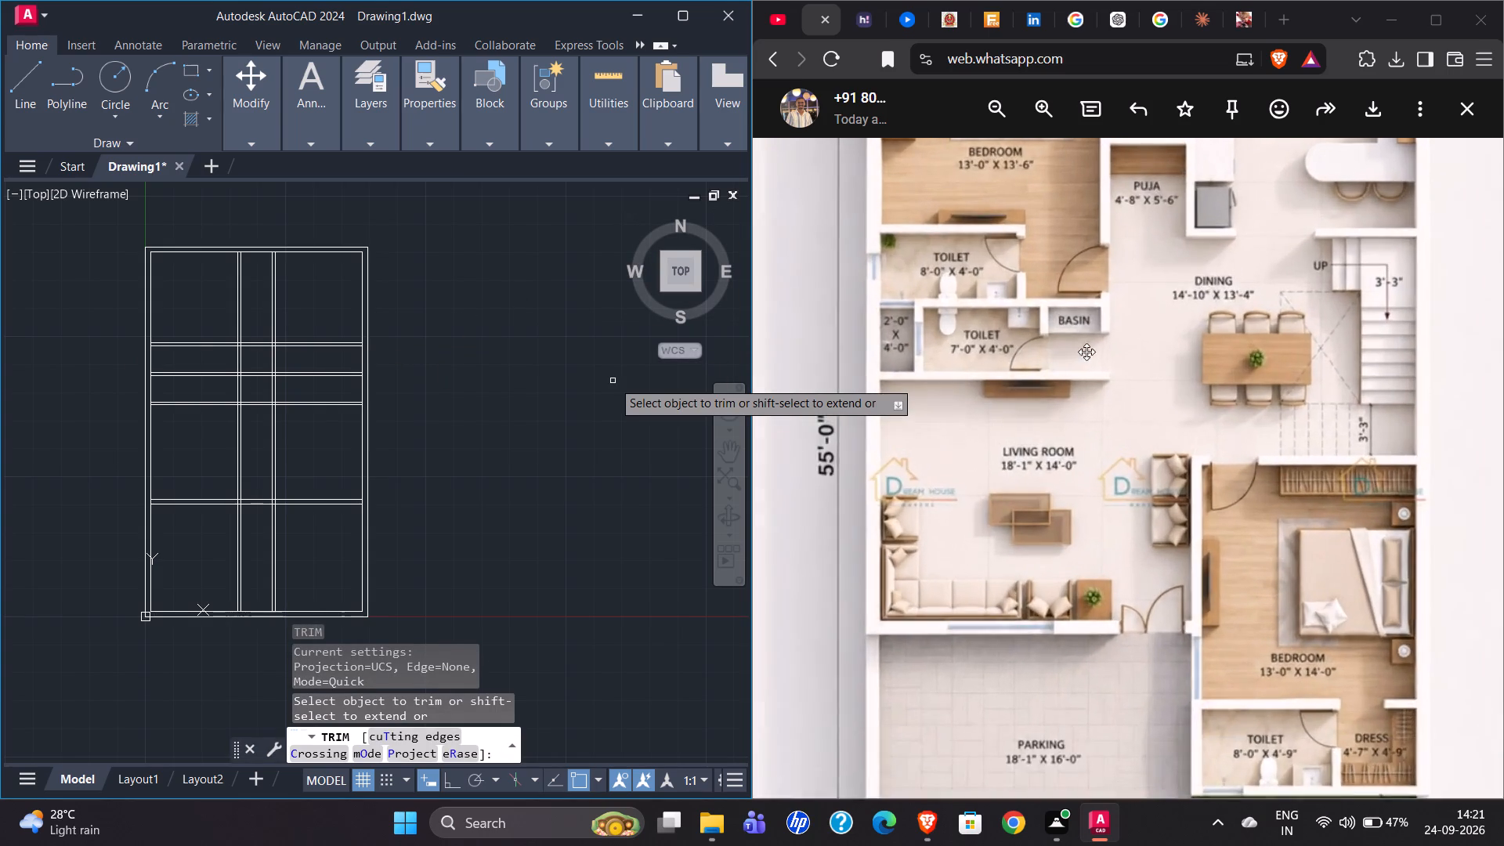
{"action": "scroll", "coordinate": [1072, 419], "scroll_direction": "down", "scroll_amount": 5}
{"action": "scroll", "coordinate": [1148, 183], "scroll_direction": "up", "scroll_amount": 5}
{"action": "scroll", "coordinate": [1105, 265], "scroll_direction": "down", "scroll_amount": 3}
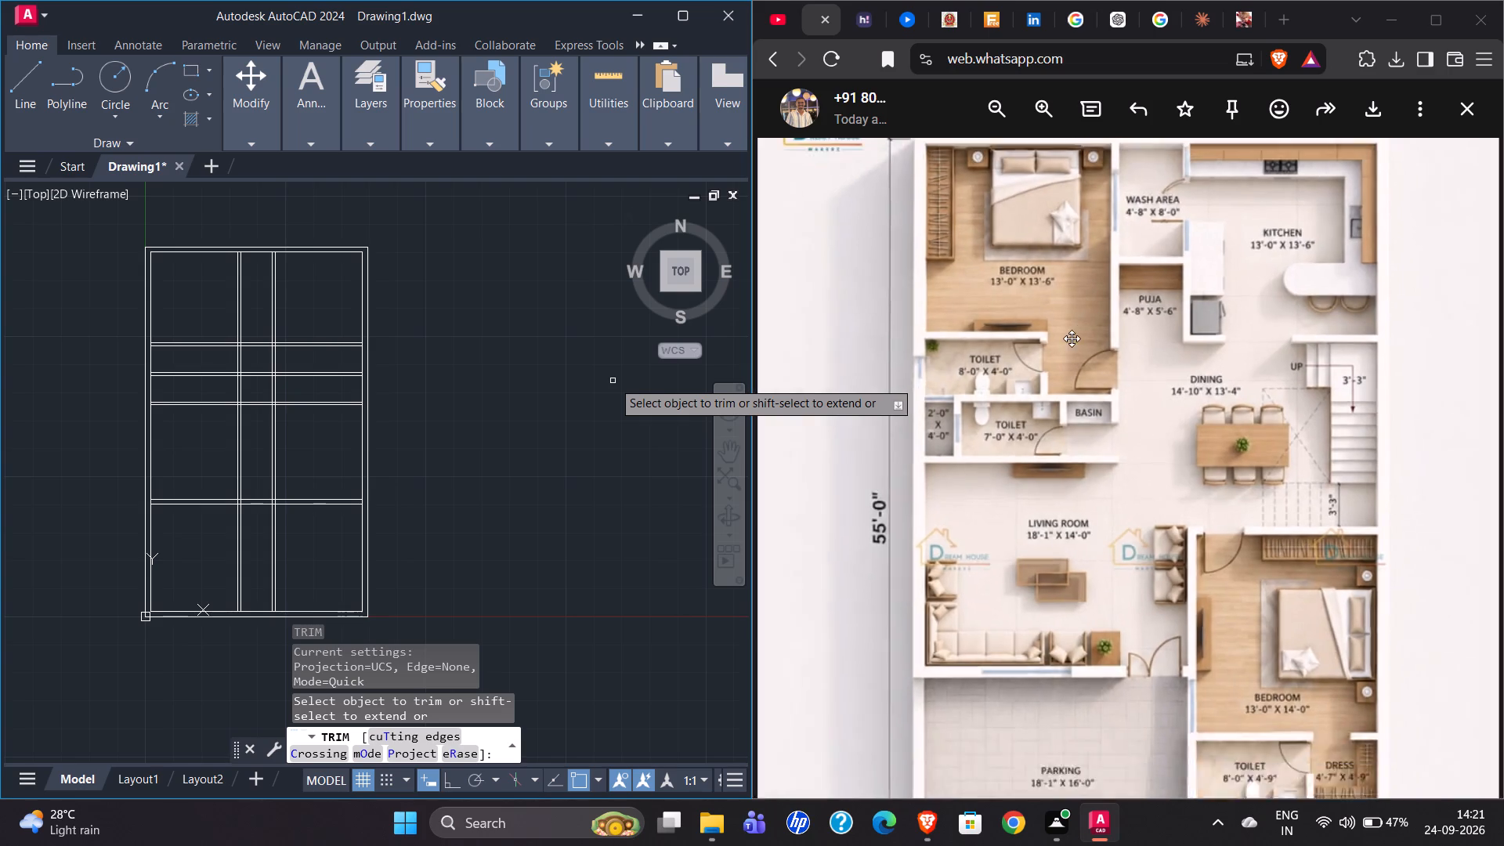
{"action": "scroll", "coordinate": [1072, 338], "scroll_direction": "down", "scroll_amount": 2}
{"action": "scroll", "coordinate": [1157, 204], "scroll_direction": "up", "scroll_amount": 2}
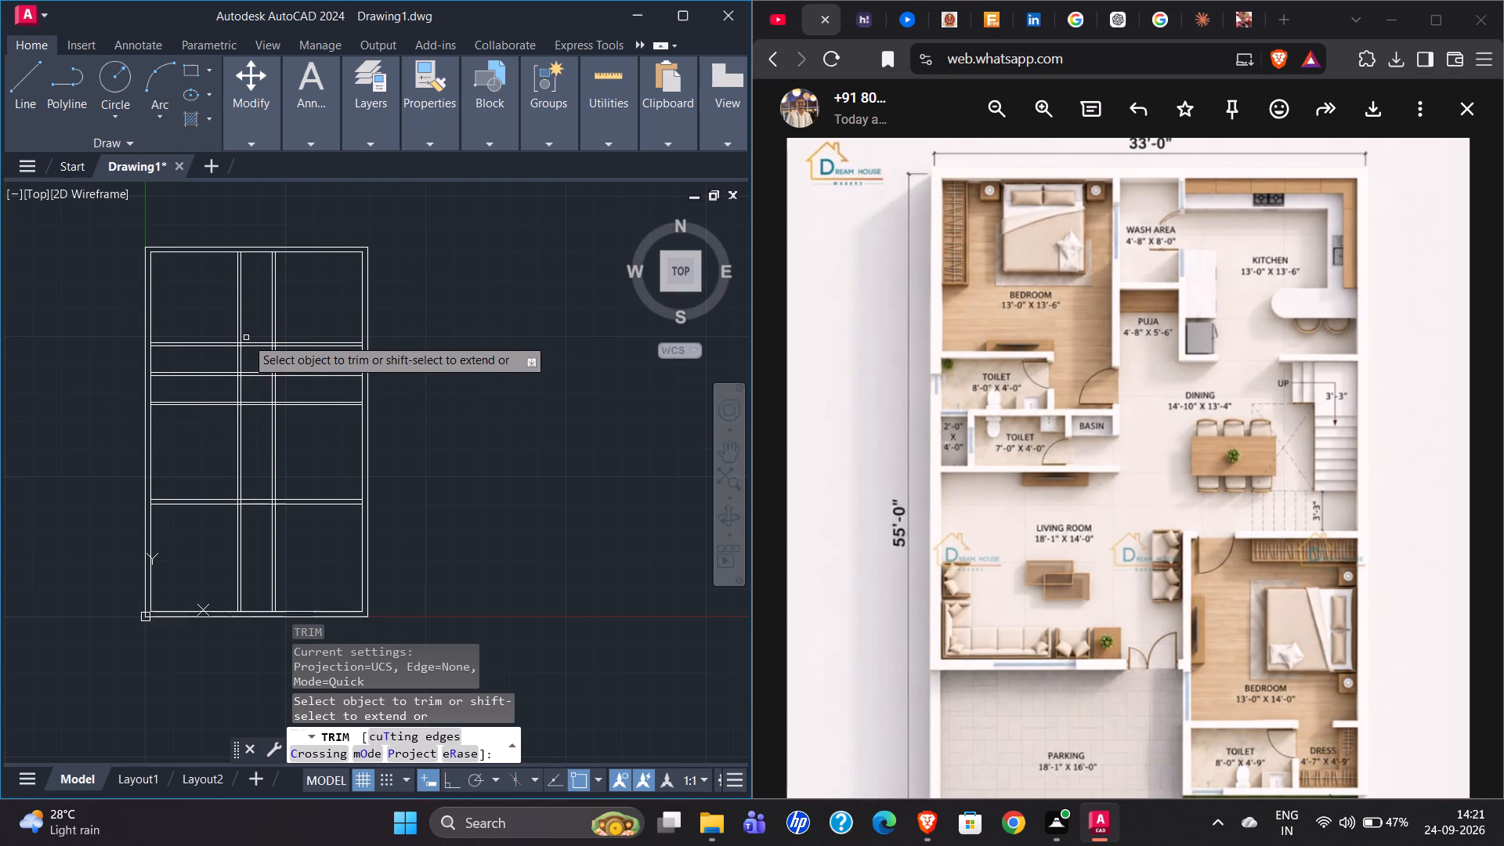
{"action": "scroll", "coordinate": [246, 338], "scroll_direction": "up", "scroll_amount": 3}
{"action": "scroll", "coordinate": [216, 414], "scroll_direction": "down", "scroll_amount": 2}
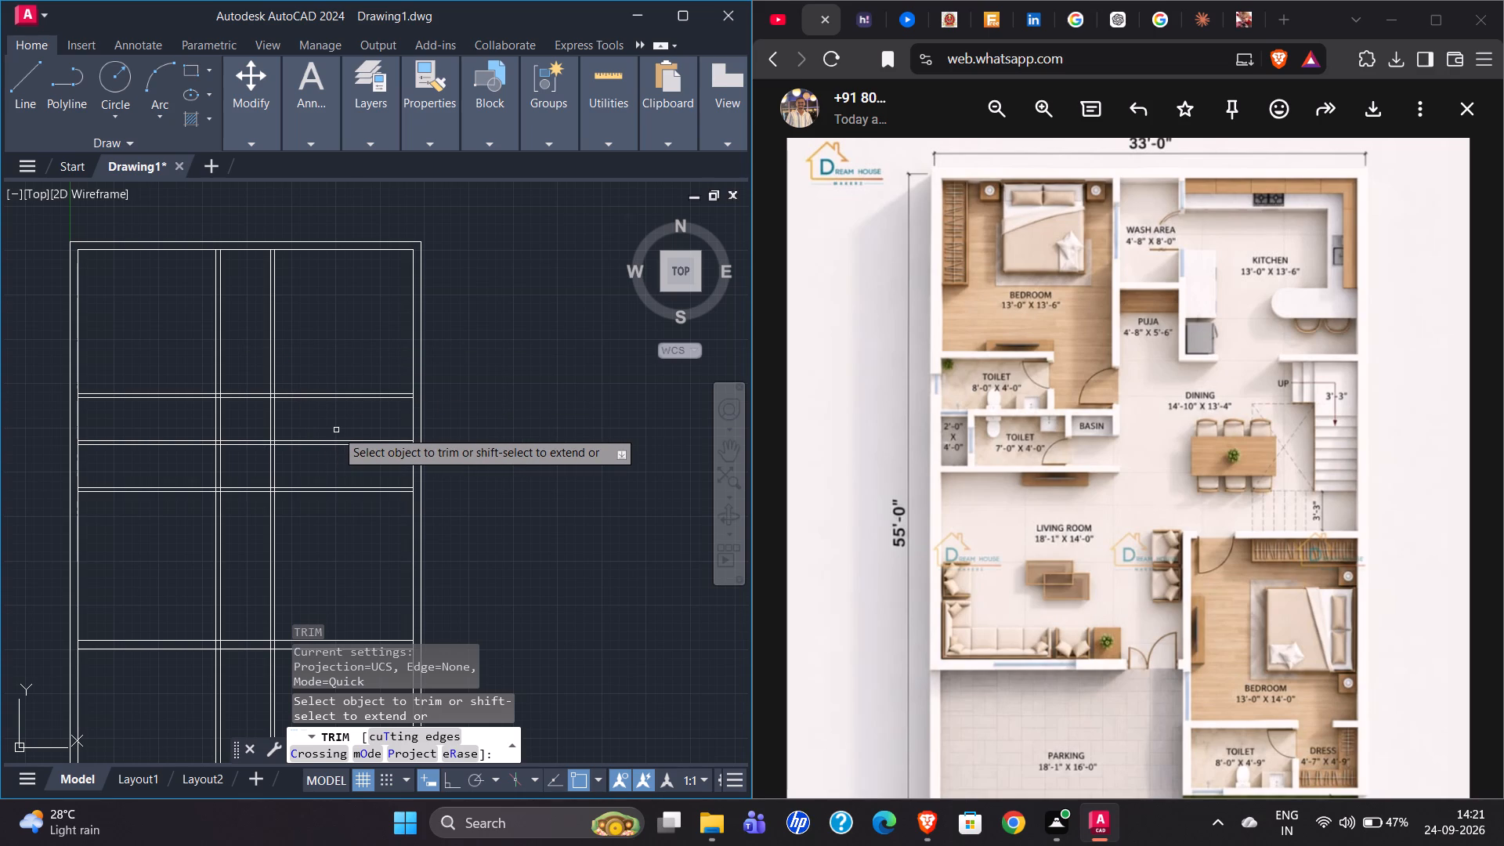
{"action": "left_click_drag", "start_coordinate": [336, 430], "coordinate": [336, 493]}
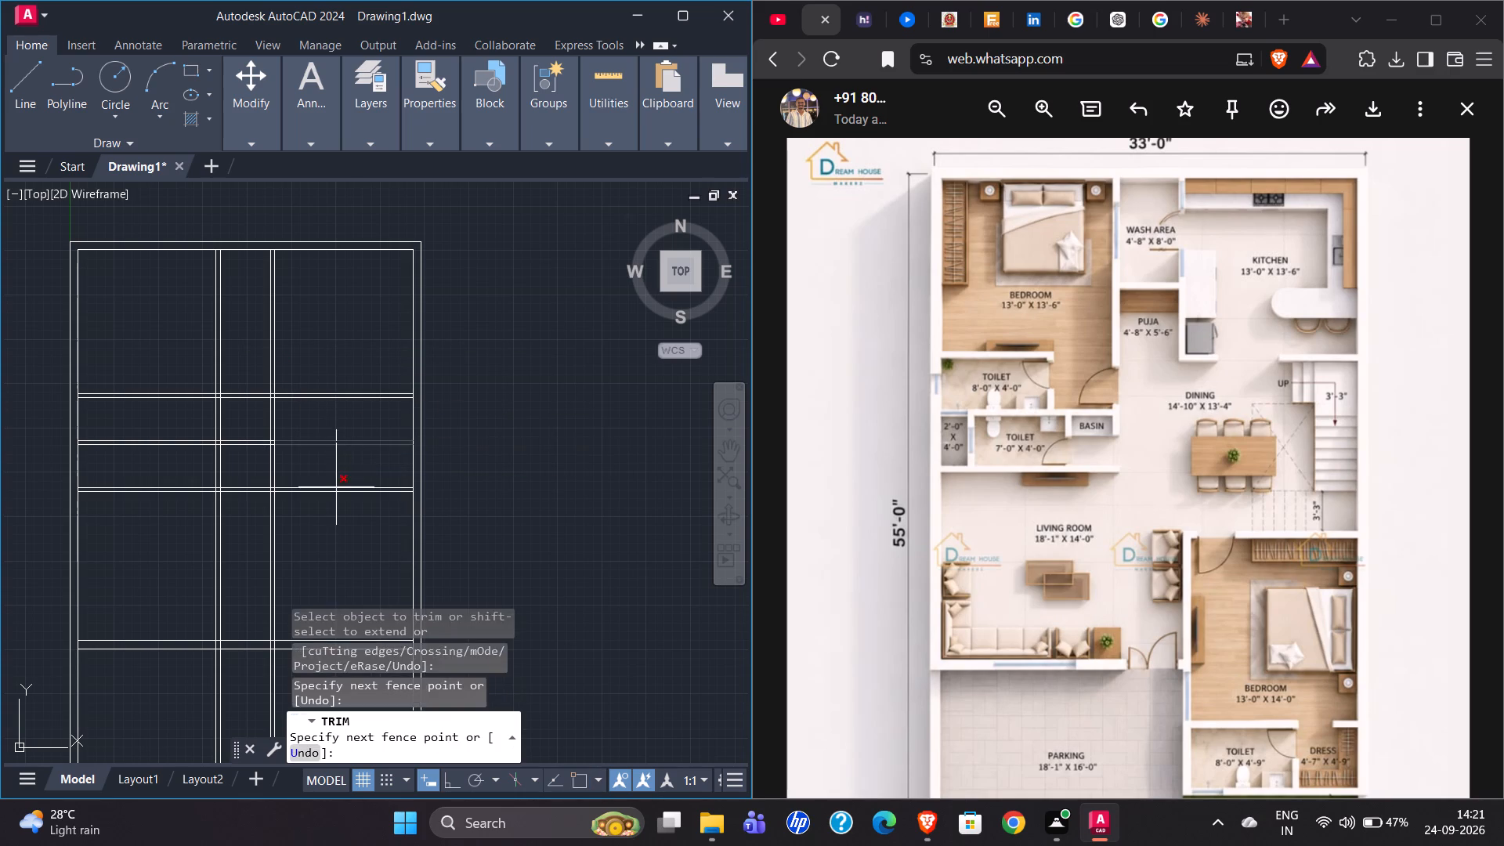
{"action": "left_click_drag", "start_coordinate": [336, 493], "coordinate": [336, 525]}
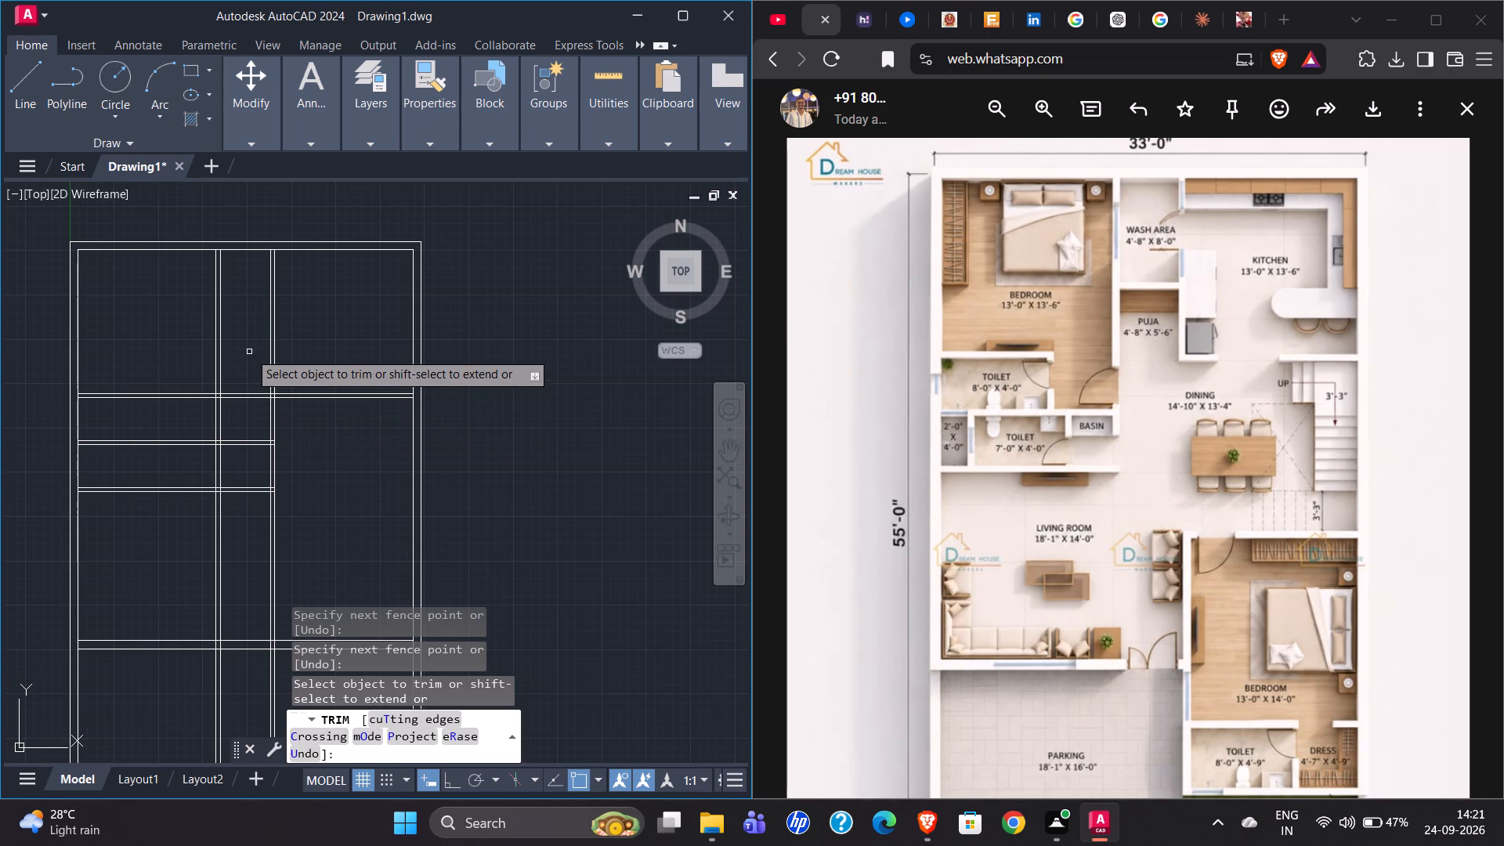
Trim the bedroom and both toilets' south wall lines between the two vertical partitions.
{"action": "left_click_drag", "start_coordinate": [249, 356], "coordinate": [235, 547]}
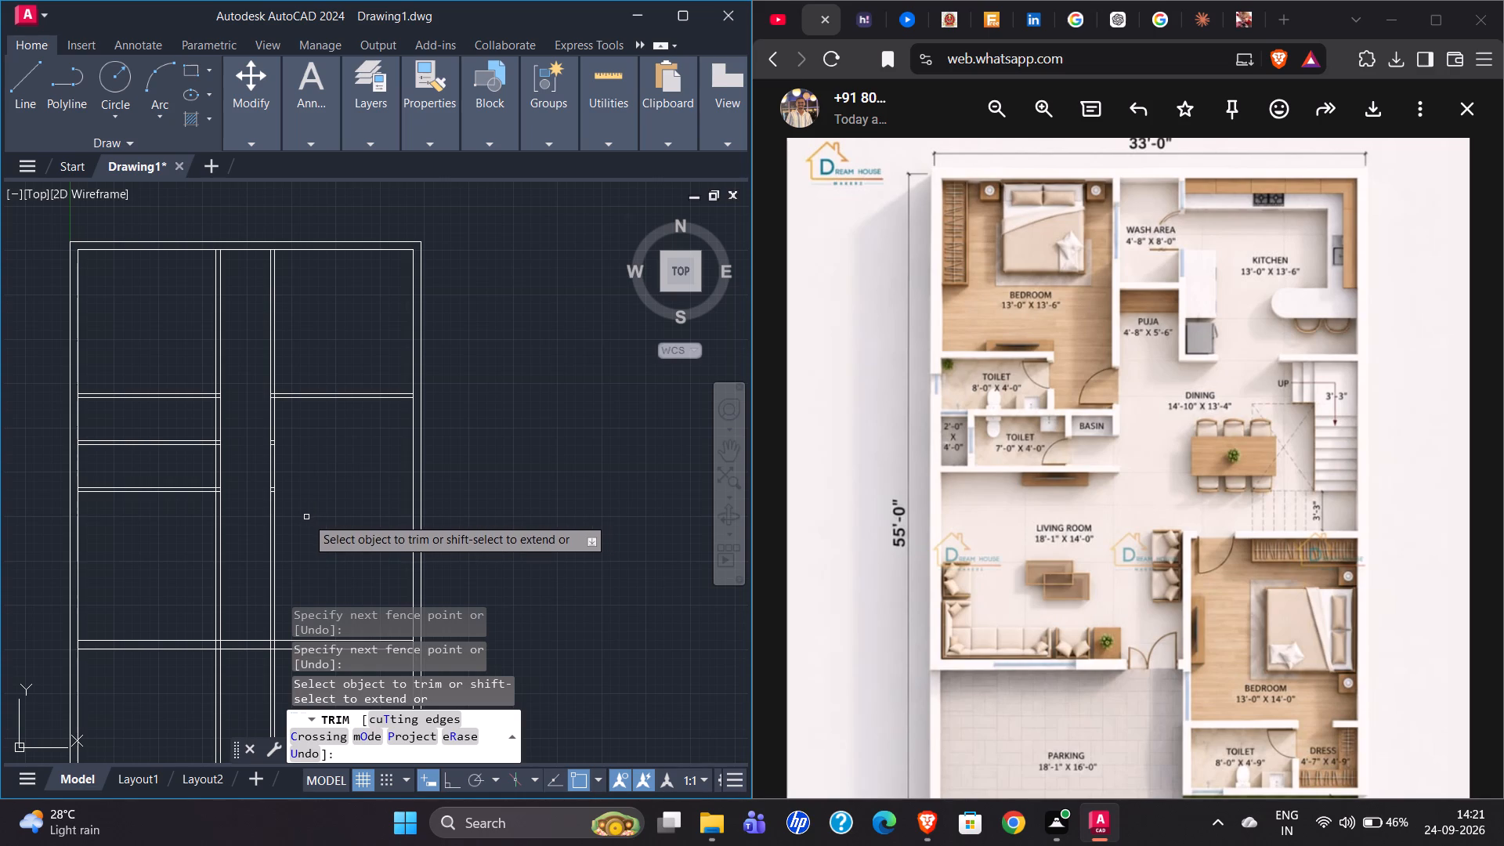
Trim the living room's south wall lines between the eastern vertical partition and the east exterior wall, and finish trimming.
{"action": "scroll", "coordinate": [273, 446], "scroll_direction": "down", "scroll_amount": 2}
{"action": "scroll", "coordinate": [289, 594], "scroll_direction": "up", "scroll_amount": 3}
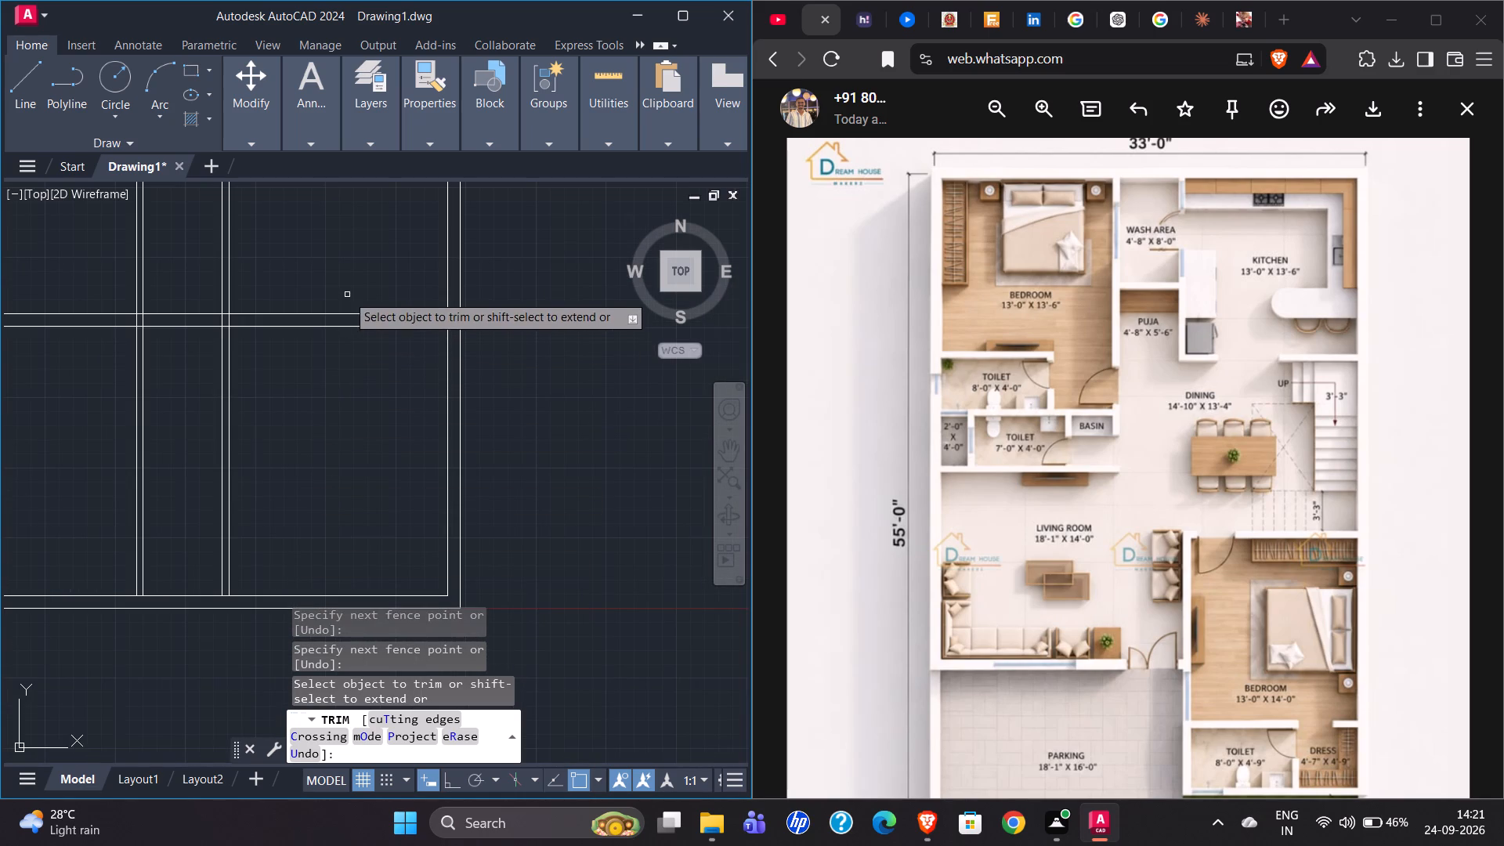
{"action": "left_click_drag", "start_coordinate": [347, 295], "coordinate": [339, 407]}
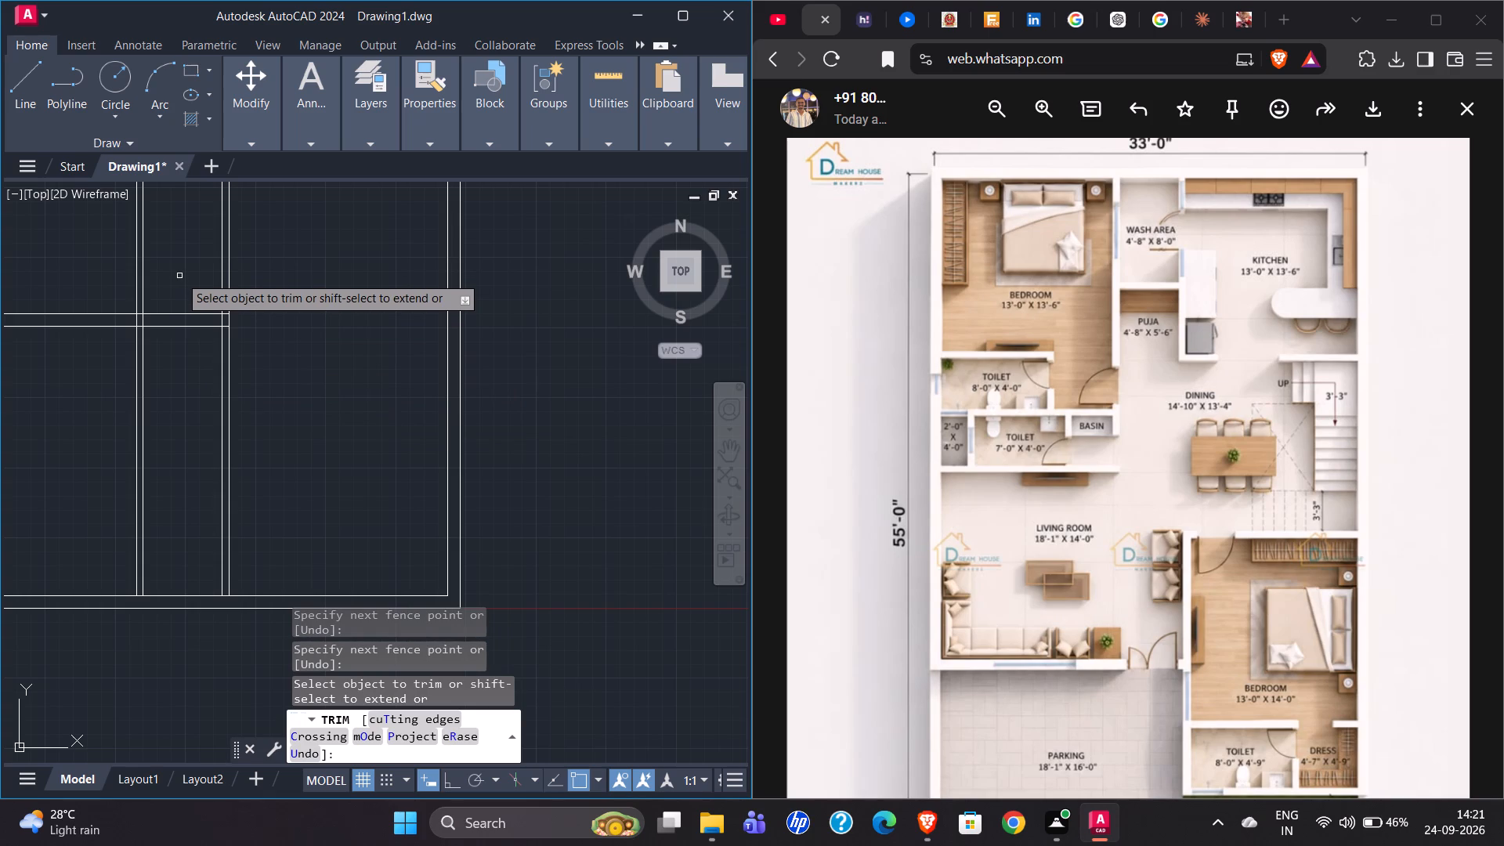
{"action": "scroll", "coordinate": [269, 401], "scroll_direction": "down", "scroll_amount": 2}
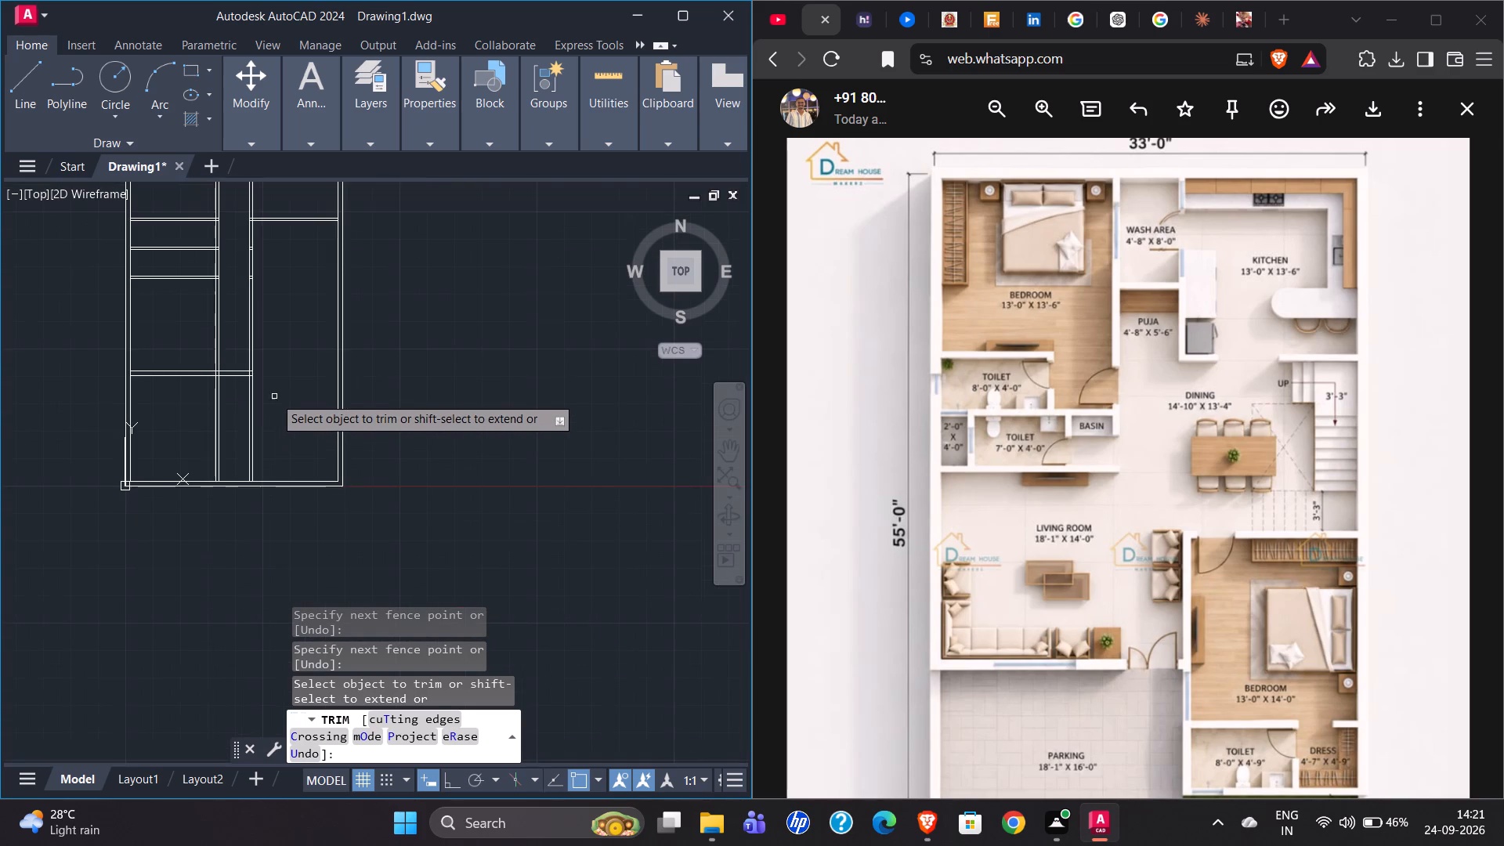
{"action": "scroll", "coordinate": [273, 401], "scroll_direction": "down", "scroll_amount": 1}
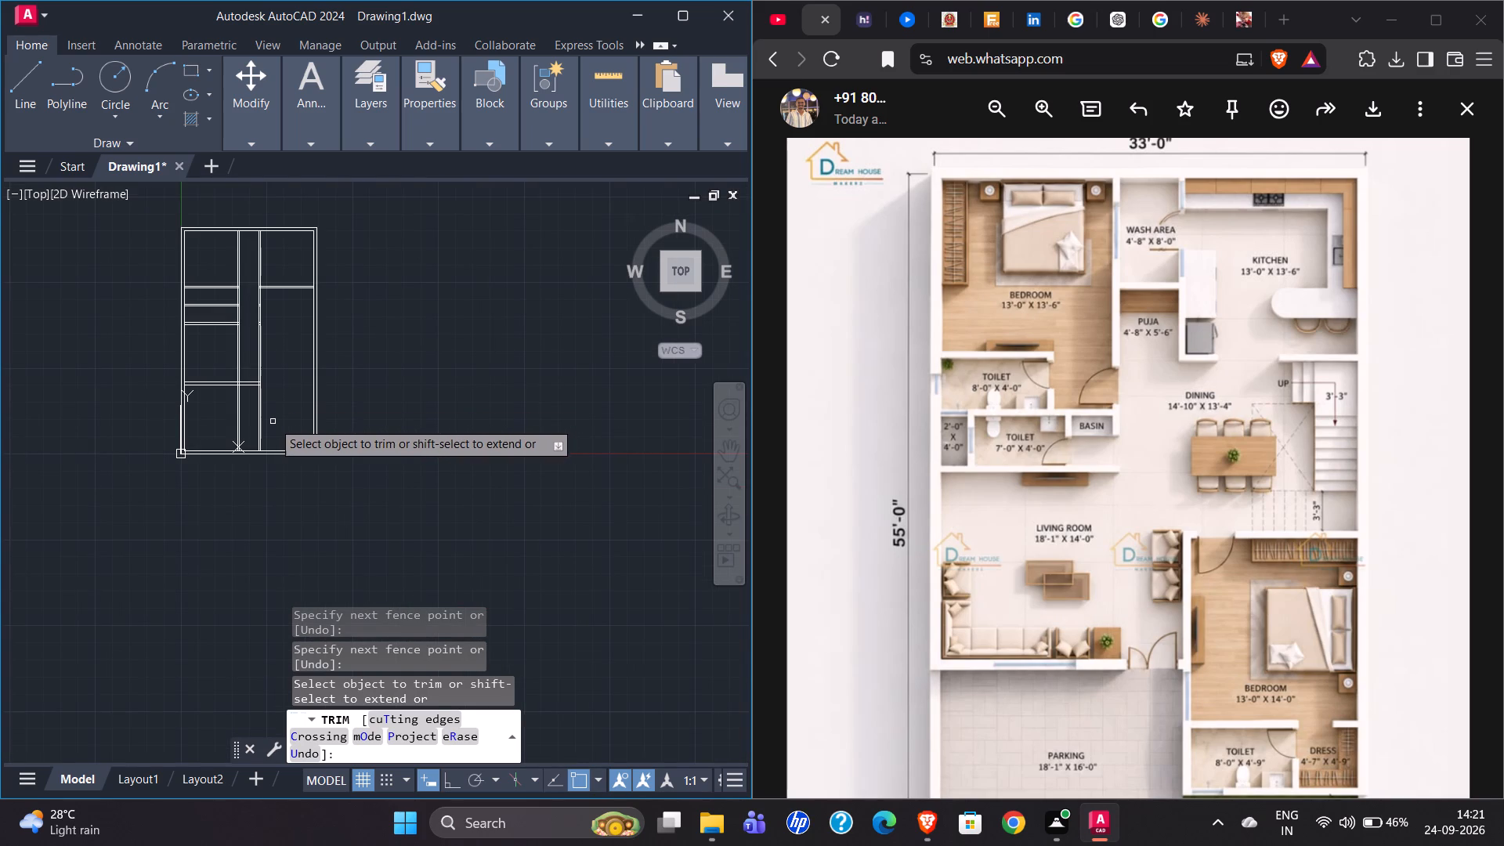
{"action": "scroll", "coordinate": [187, 200], "scroll_direction": "up", "scroll_amount": 3}
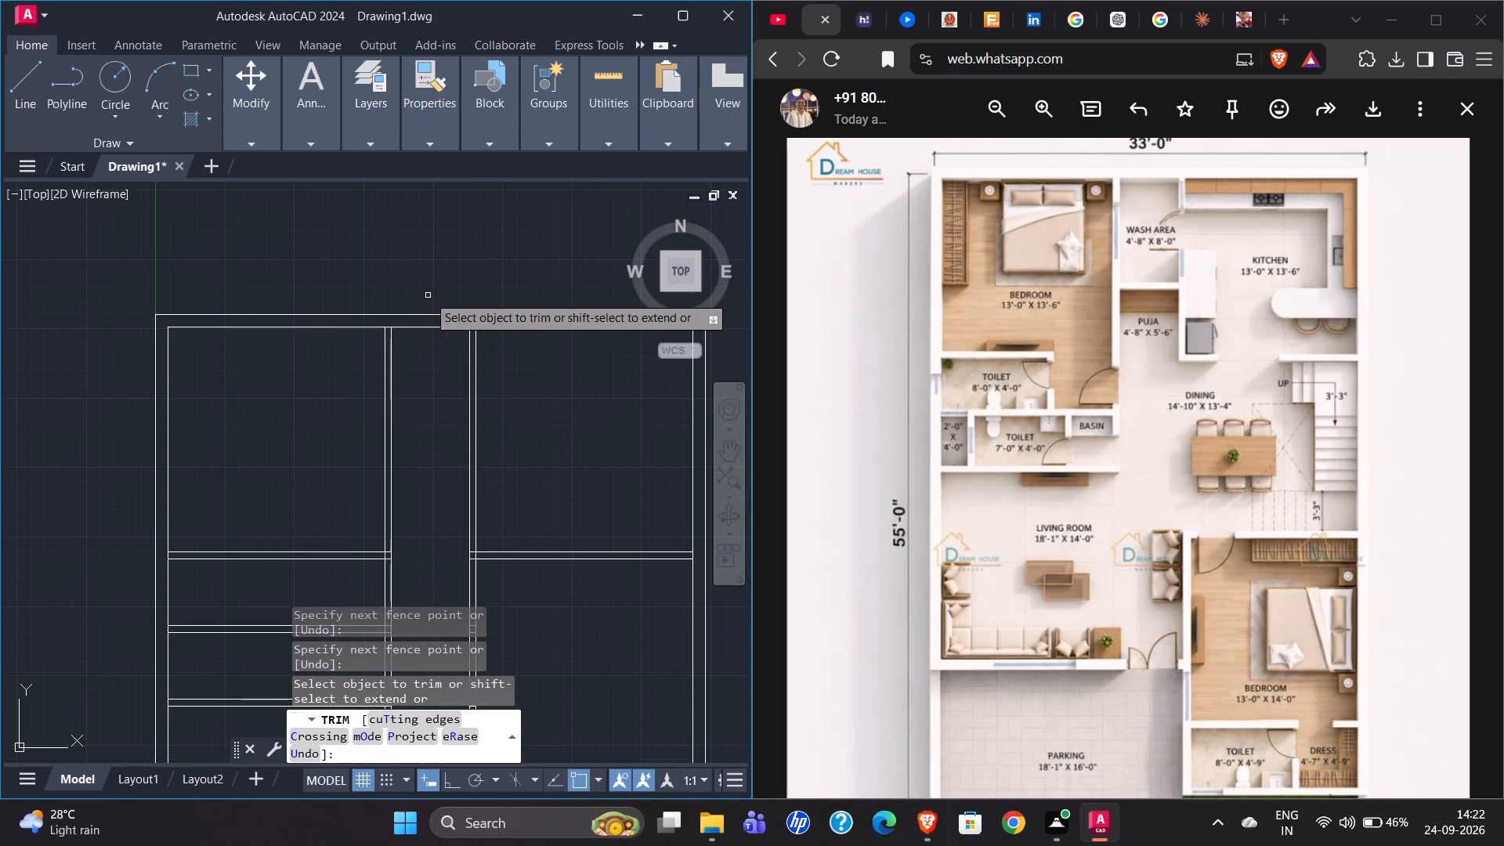
{"action": "key", "text": "Escape"}
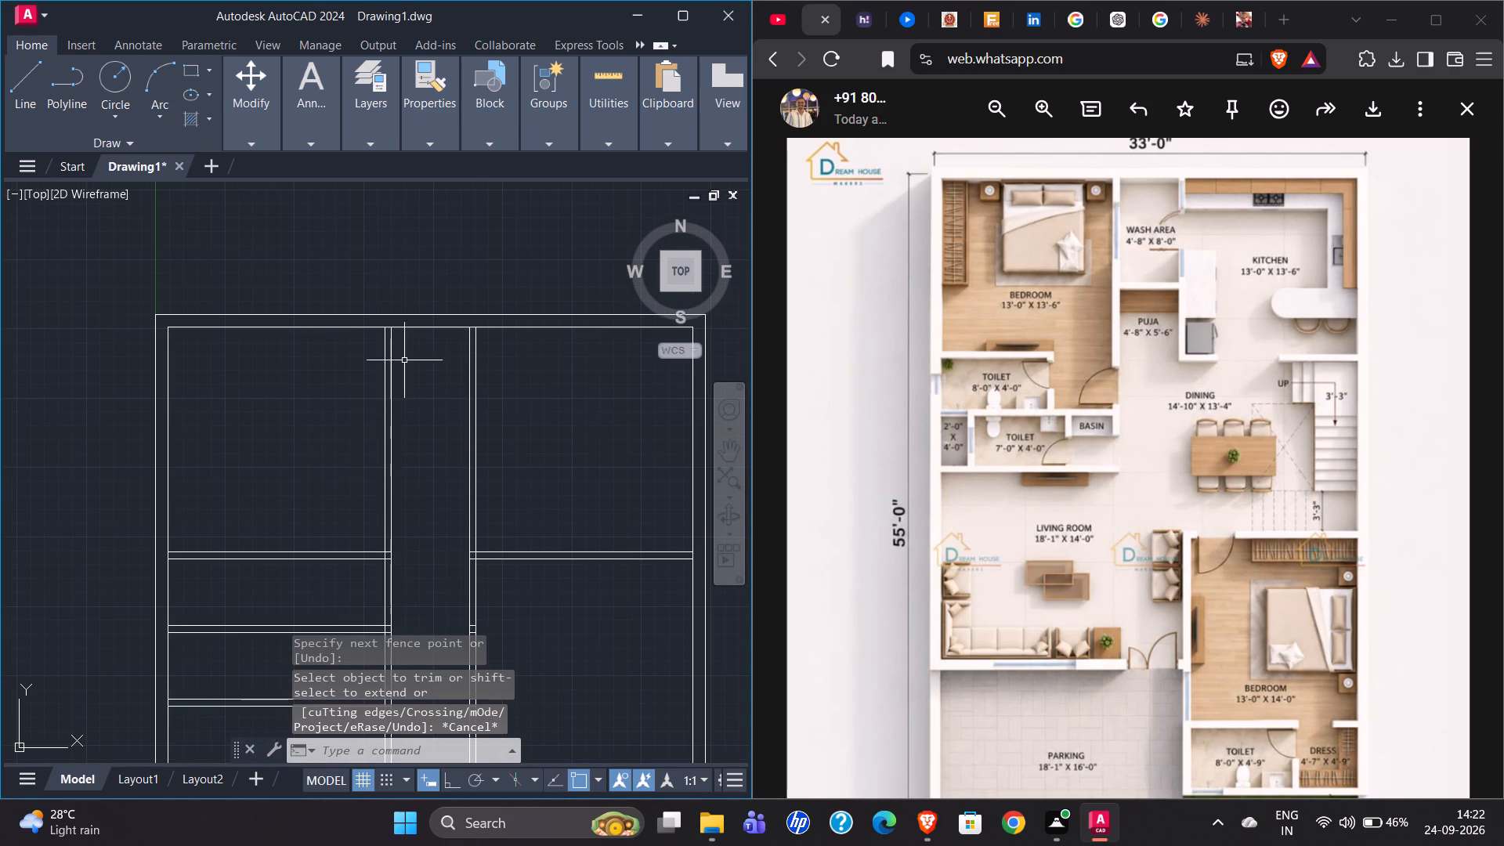
Draw a 4'-10" vertical line on the west wall's inner face, from the bedroom south wall's upper line to the upper toilet south wall's lower line.
{"action": "scroll", "coordinate": [377, 290], "scroll_direction": "down", "scroll_amount": 1}
{"action": "scroll", "coordinate": [277, 483], "scroll_direction": "up", "scroll_amount": 2}
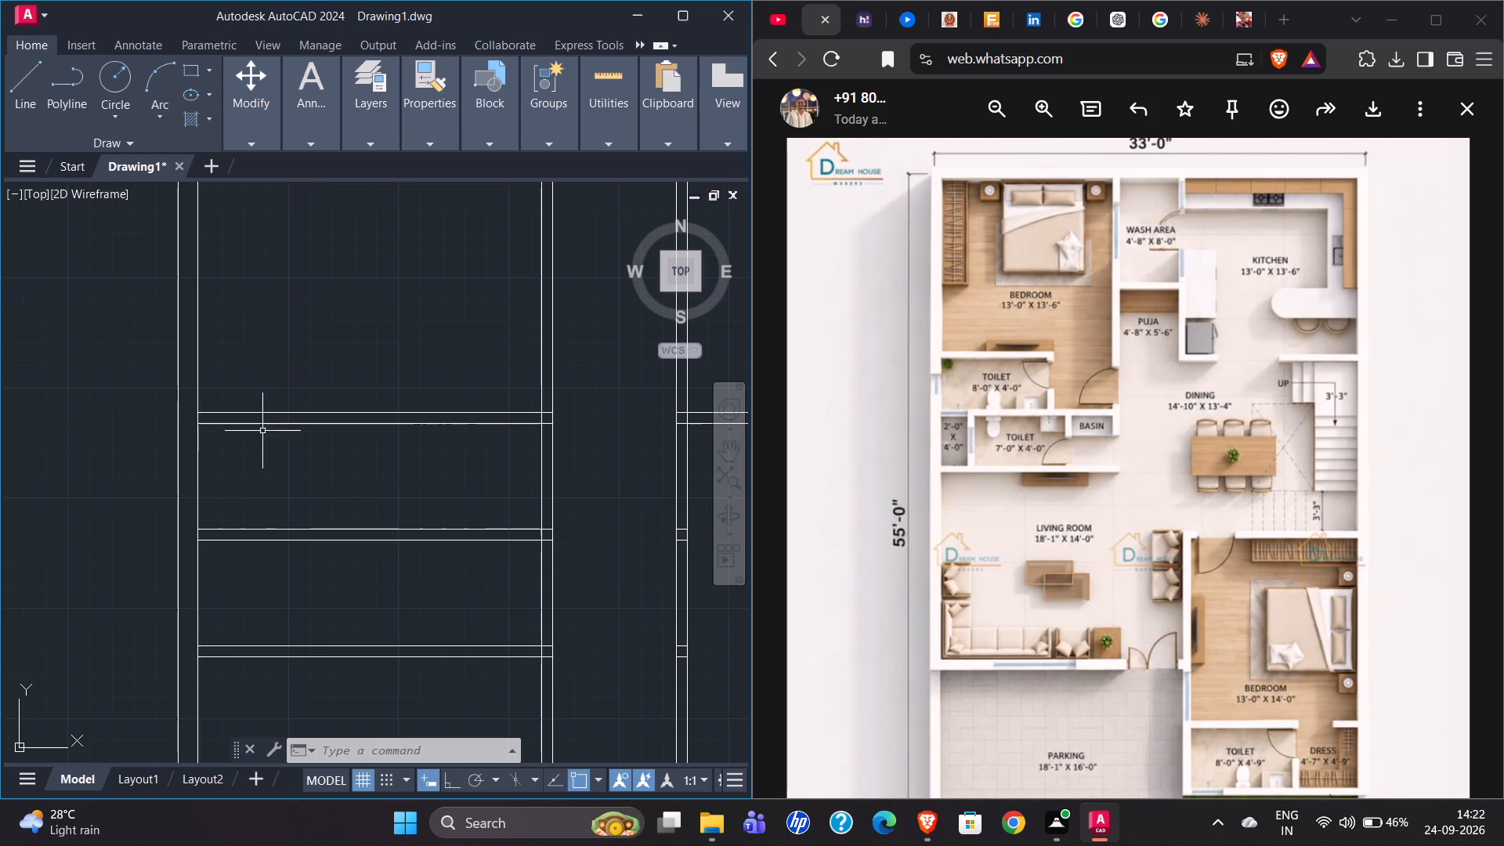
{"action": "scroll", "coordinate": [186, 418], "scroll_direction": "up", "scroll_amount": 1}
{"action": "left_click", "coordinate": [36, 93]}
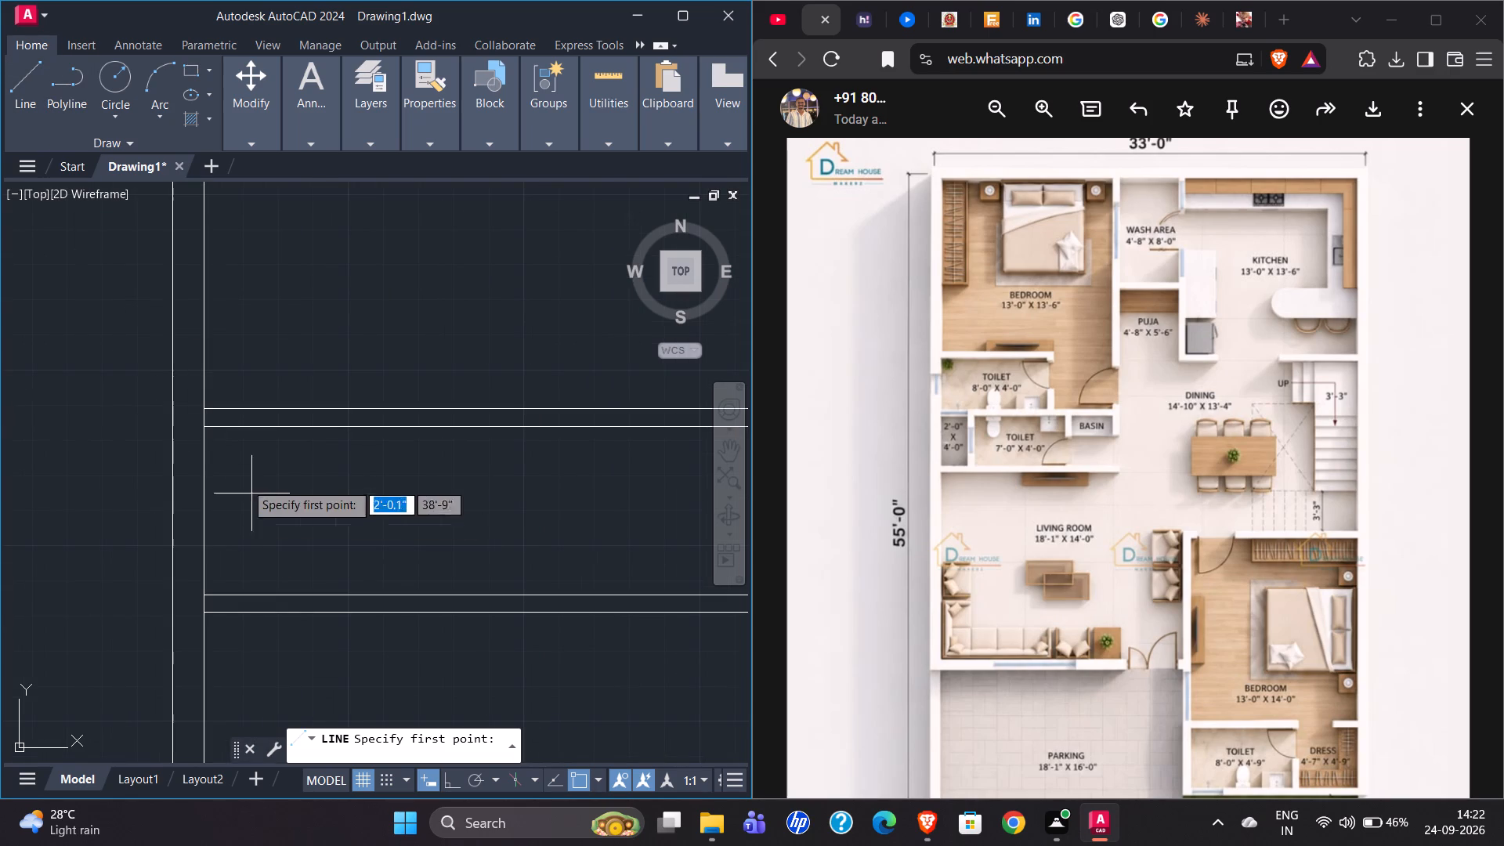
{"action": "left_click", "coordinate": [204, 408]}
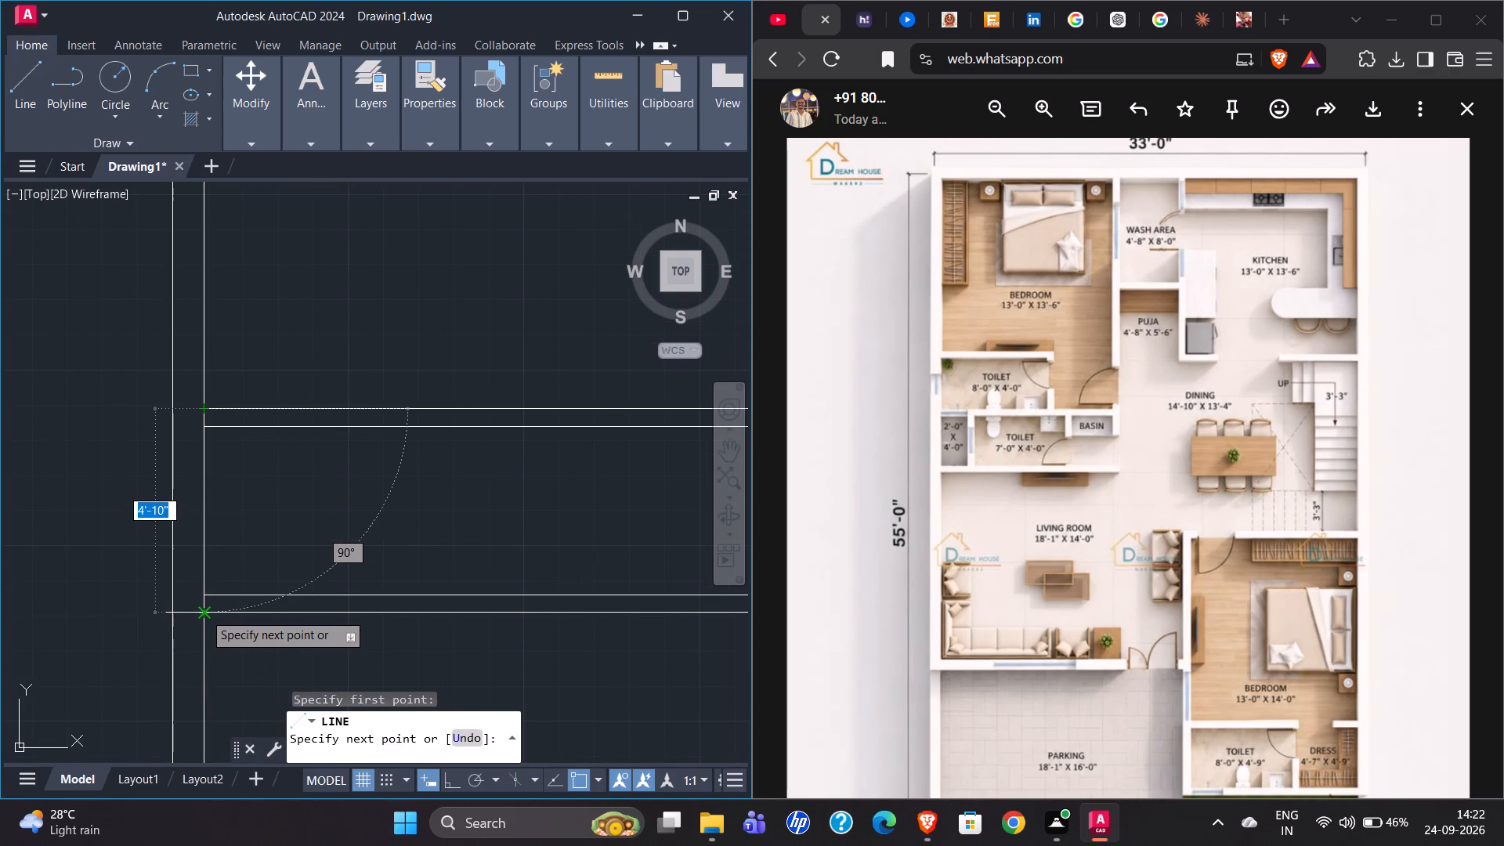
{"action": "left_click", "coordinate": [207, 612]}
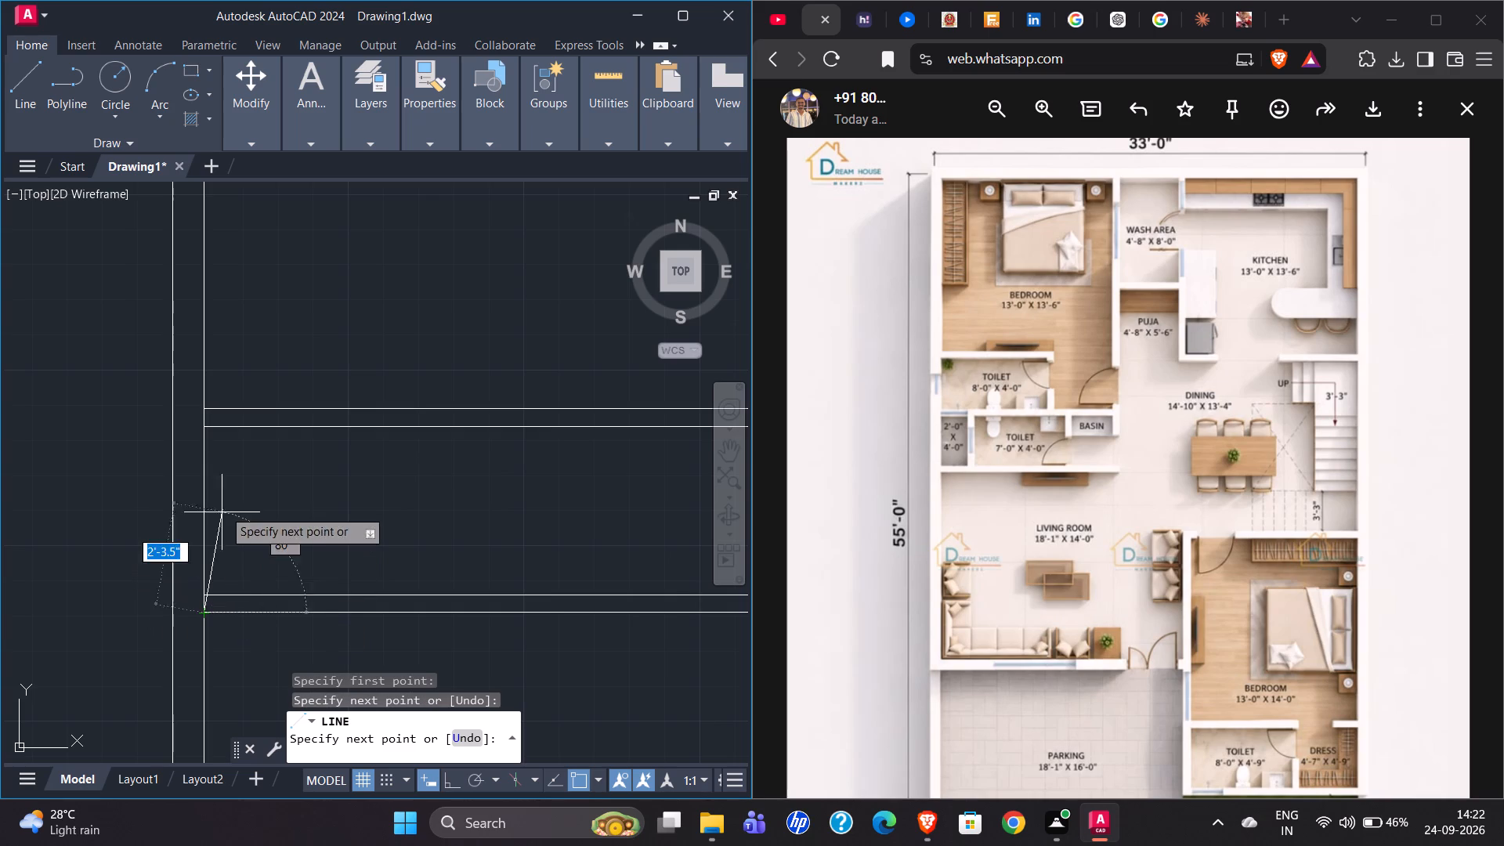
{"action": "key", "text": "Escape"}
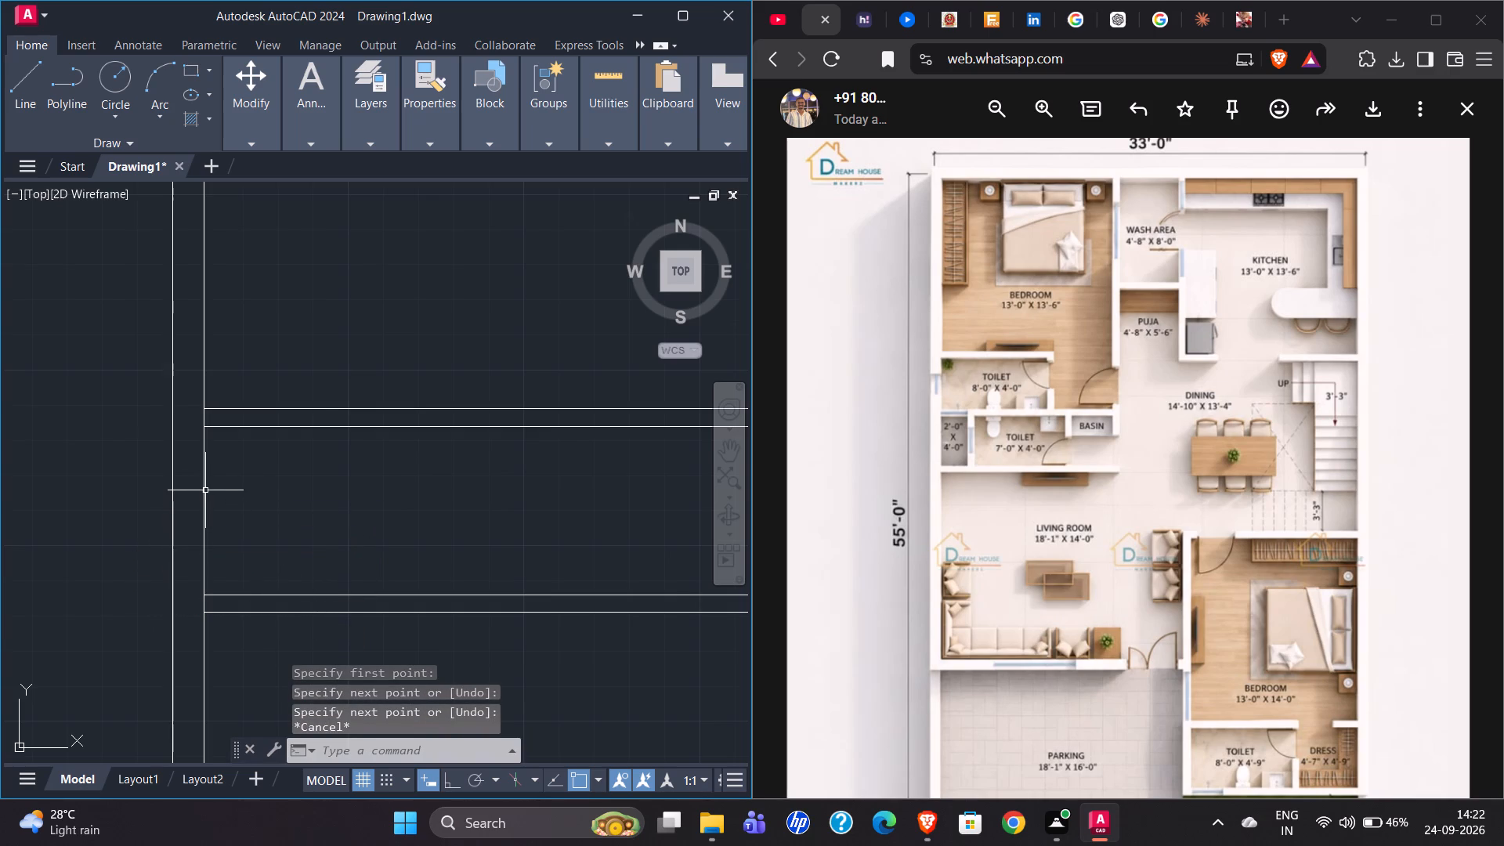
Lay out the upper toilet's east partition by offsetting the short west-wall line 8' east and that new line 5" further east.
{"action": "left_click", "coordinate": [205, 490]}
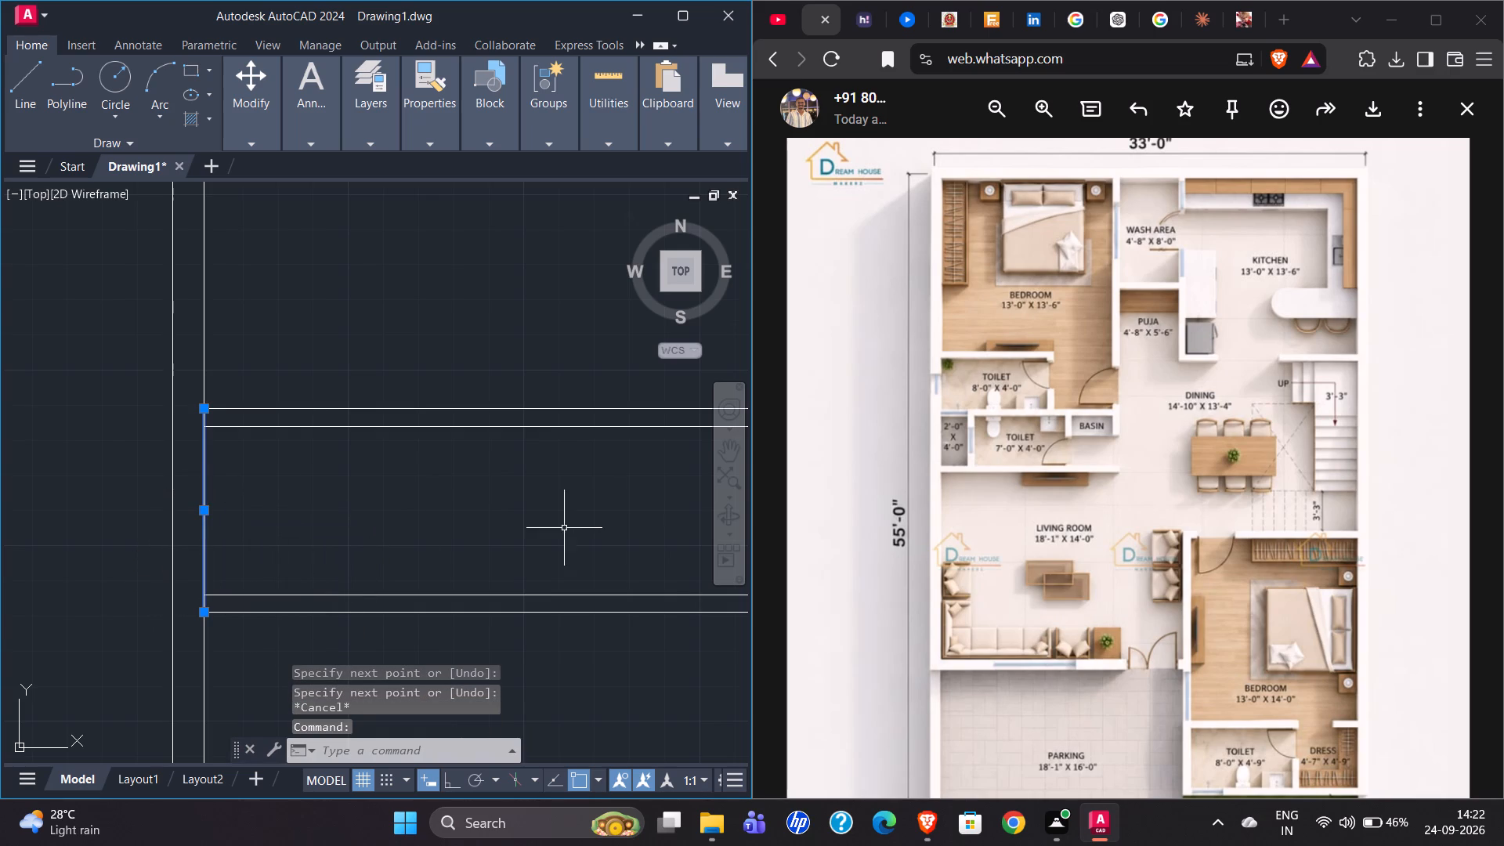
{"action": "key", "text": "o"}
{"action": "key", "text": "Return"}
{"action": "type", "text": "8'"}
{"action": "key", "text": "Return"}
{"action": "left_click", "coordinate": [625, 525]}
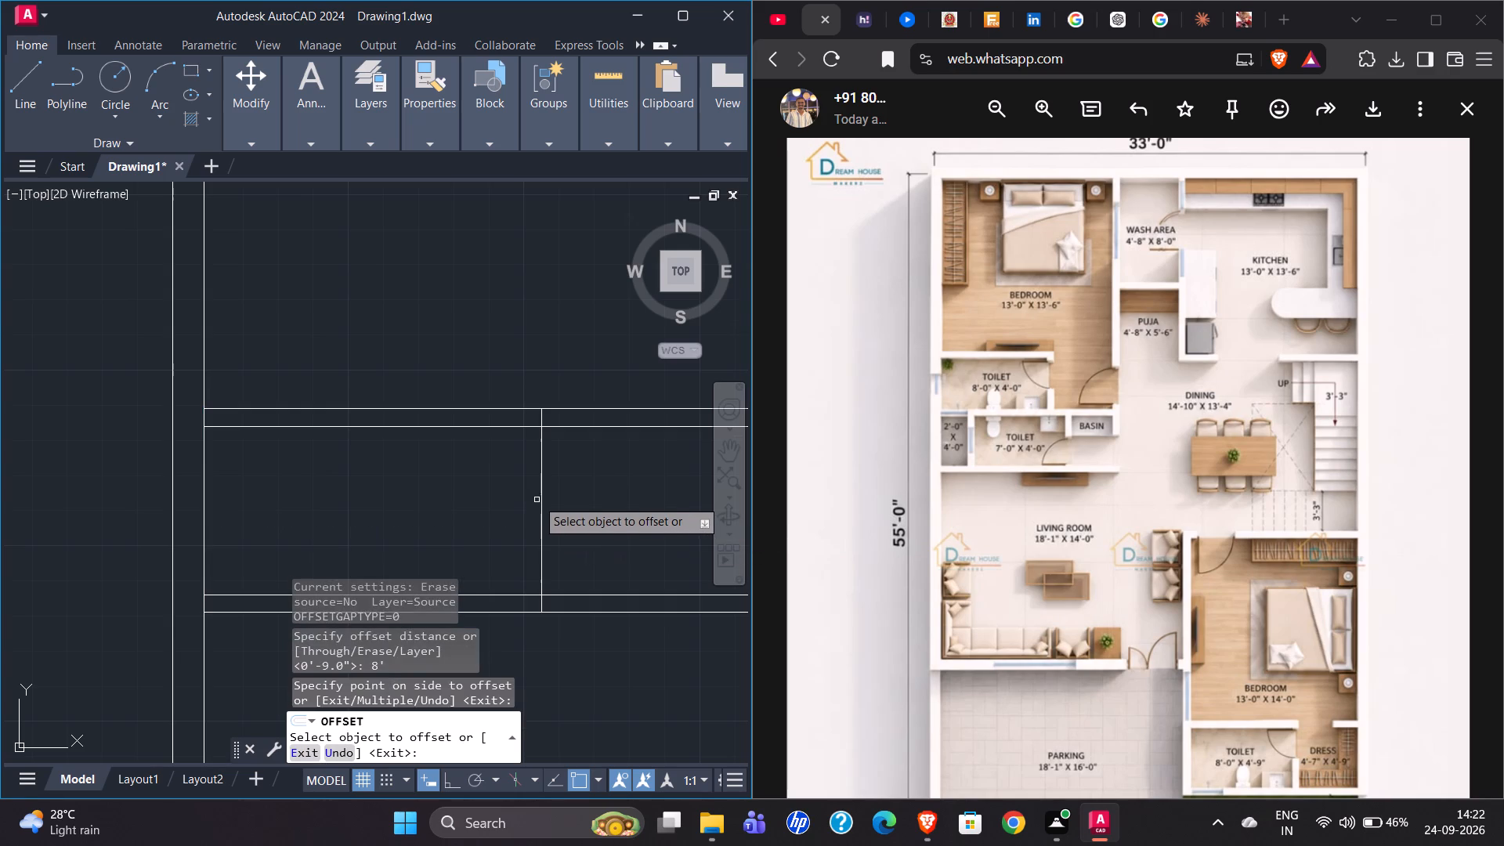
{"action": "left_click", "coordinate": [537, 498]}
{"action": "left_click", "coordinate": [540, 499]}
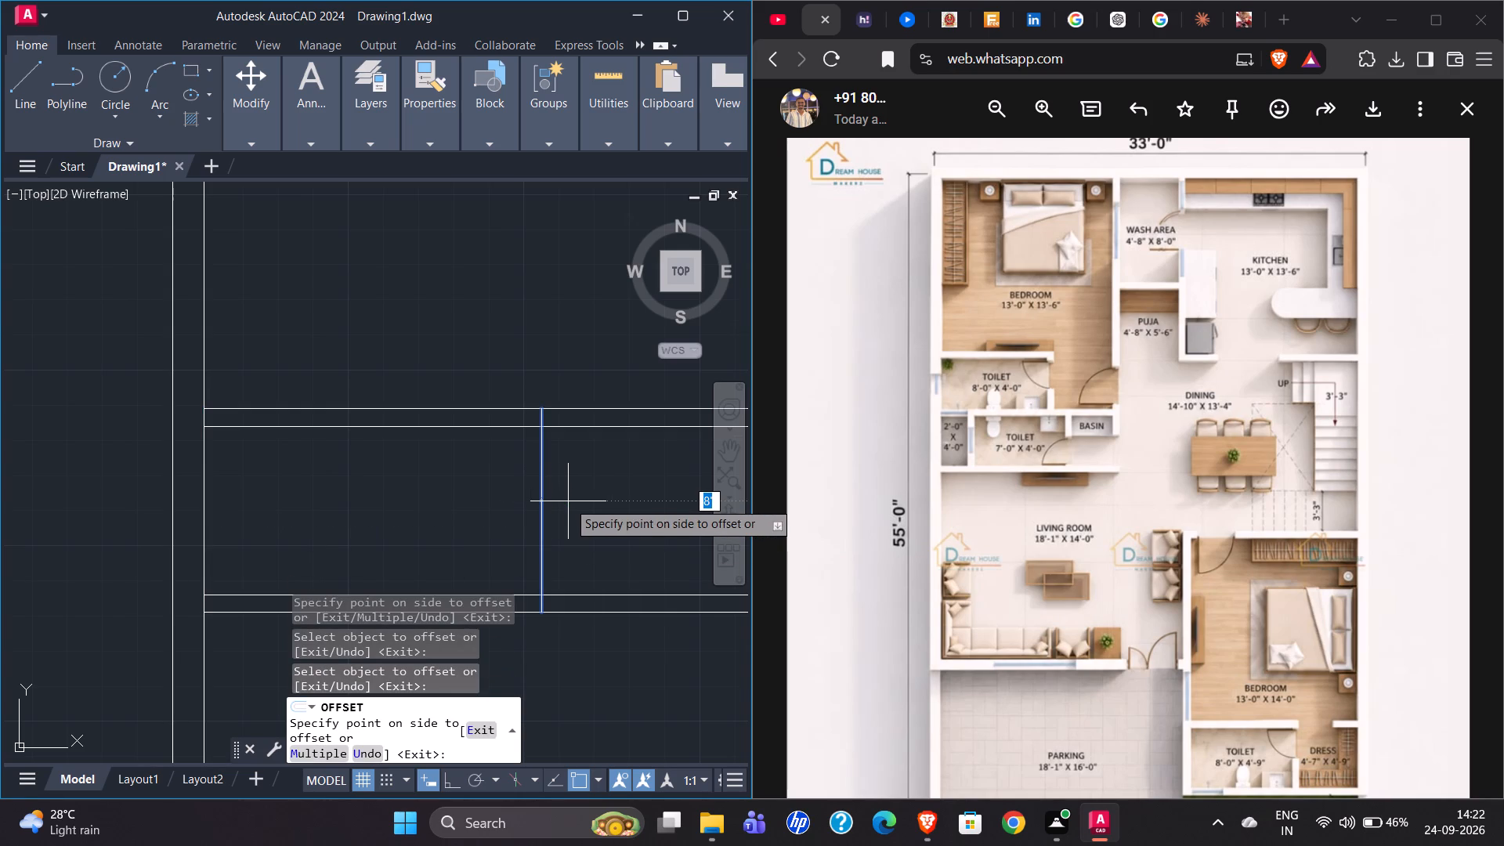
{"action": "type", "text": "5\""}
{"action": "key", "text": "Return"}
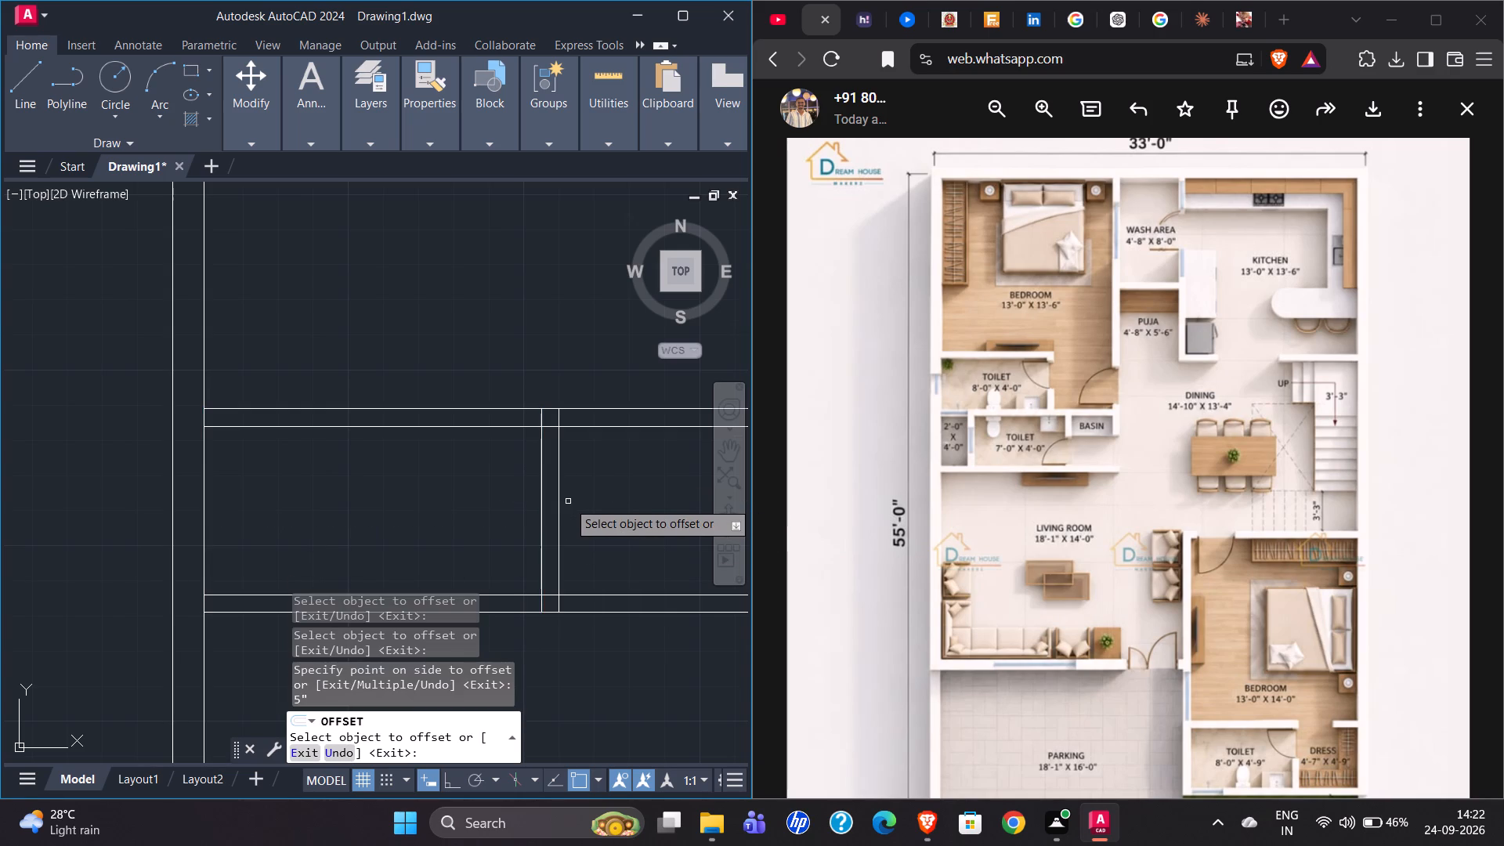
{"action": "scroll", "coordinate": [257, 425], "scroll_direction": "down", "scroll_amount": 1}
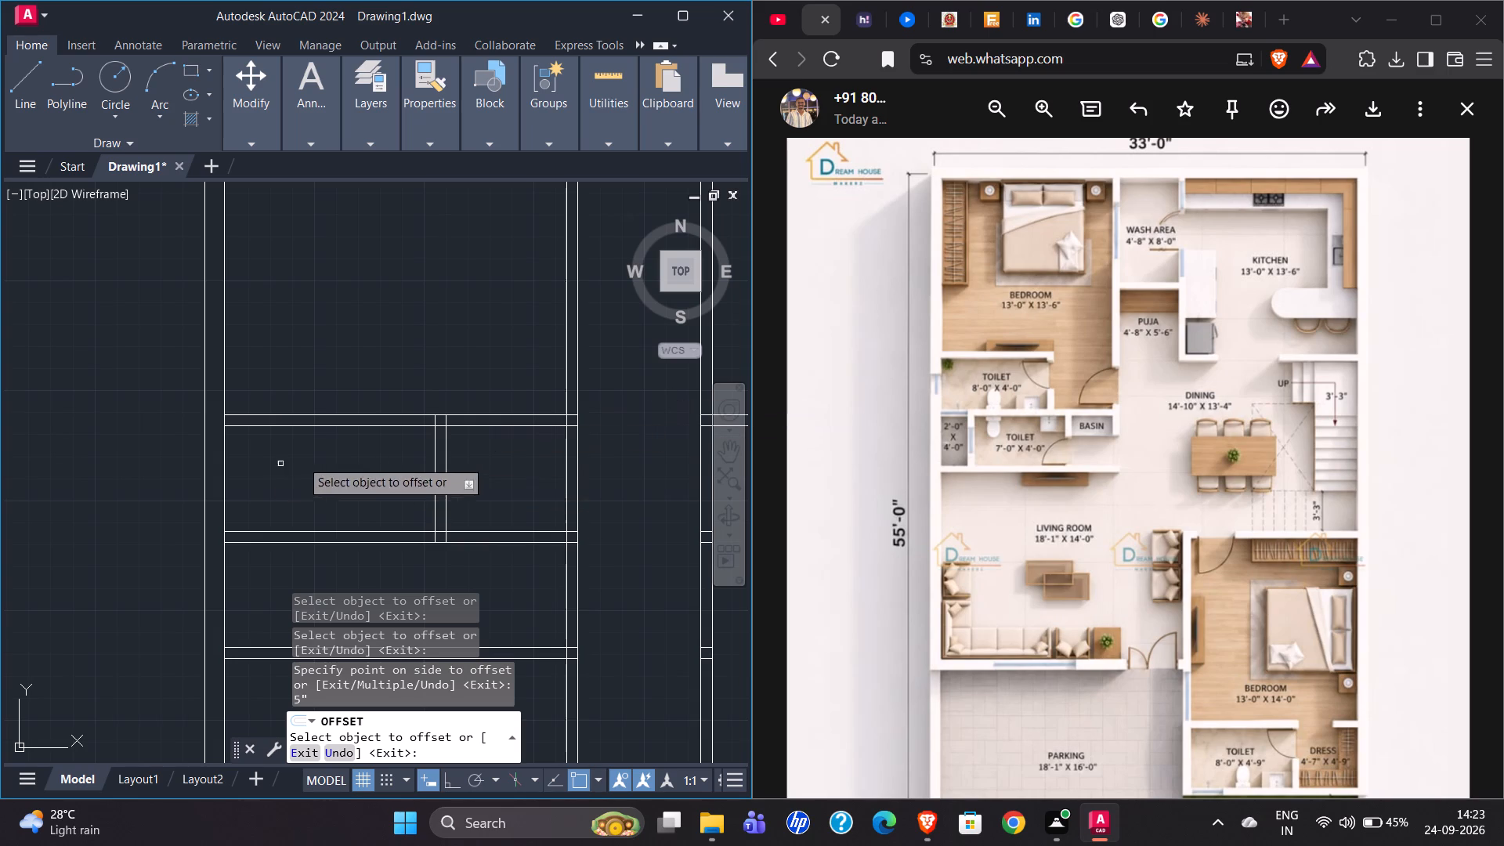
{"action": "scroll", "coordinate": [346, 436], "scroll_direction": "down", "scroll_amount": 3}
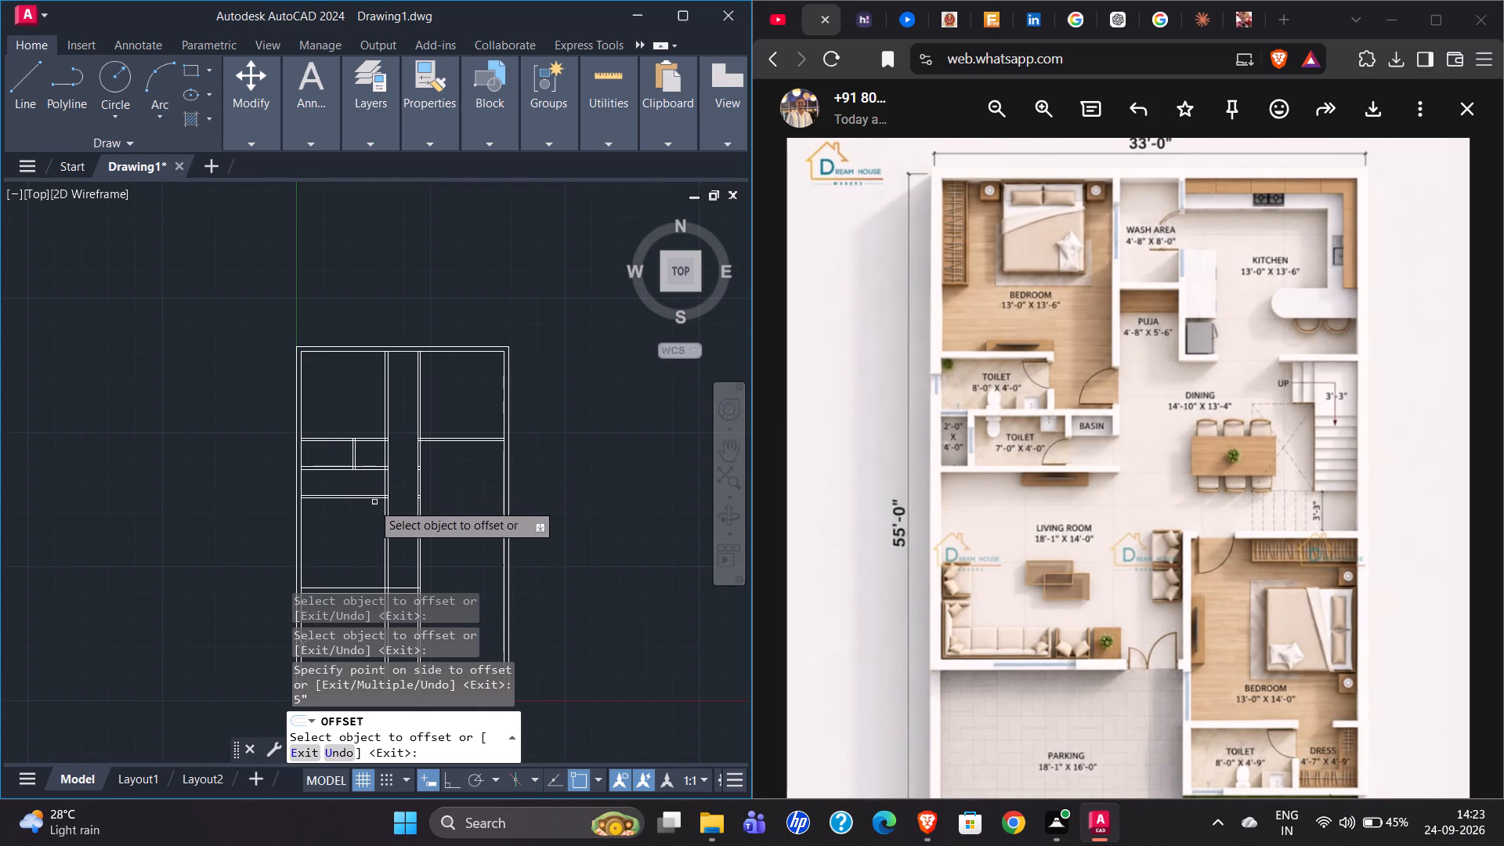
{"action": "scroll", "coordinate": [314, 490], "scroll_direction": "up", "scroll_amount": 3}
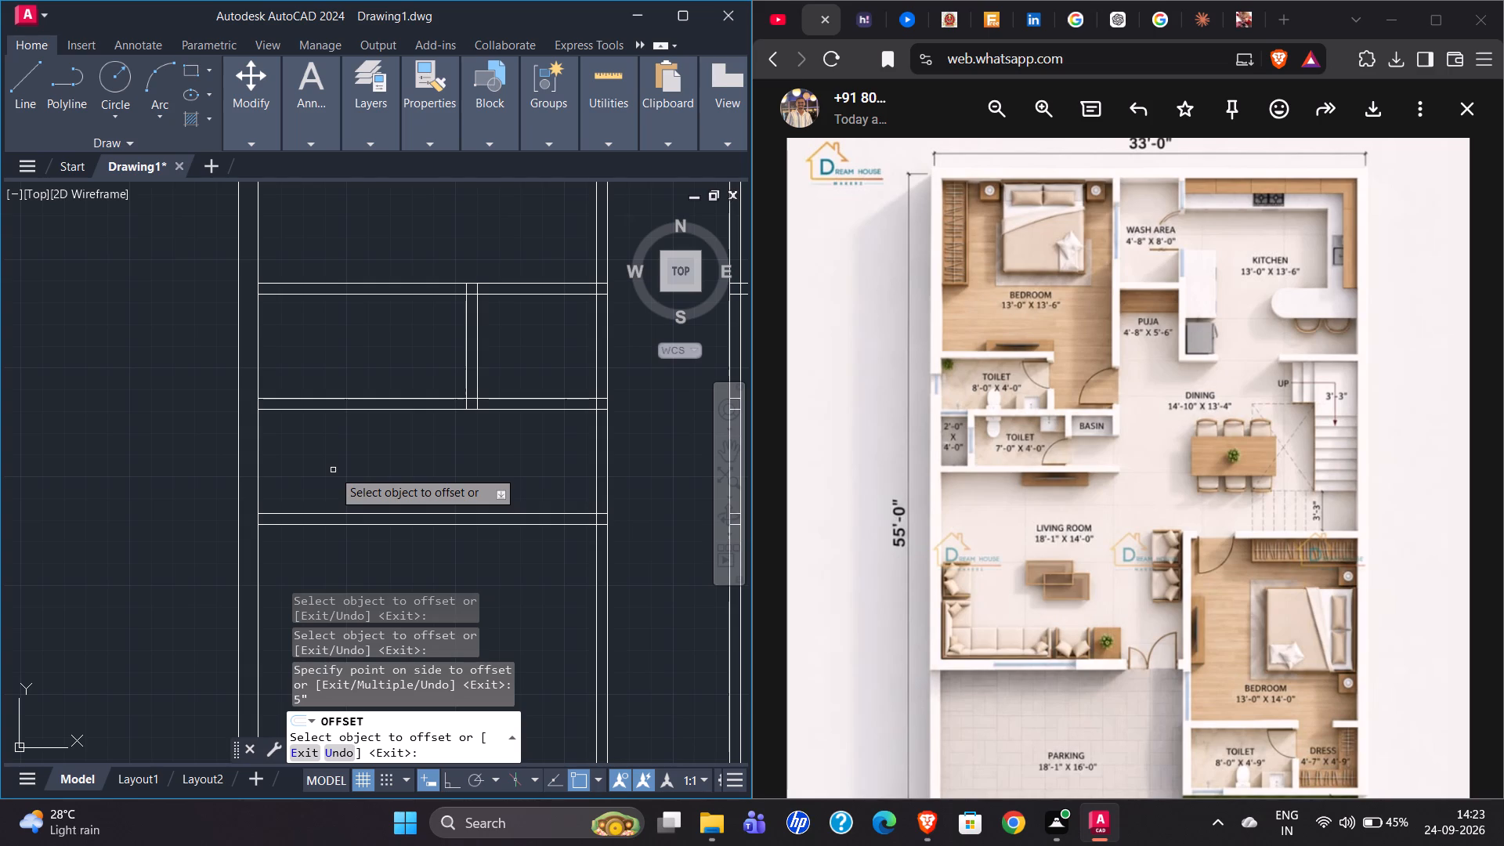
Erase the short helper line on the west wall's inner face beside the upper toilet.
{"action": "key", "text": "Escape"}
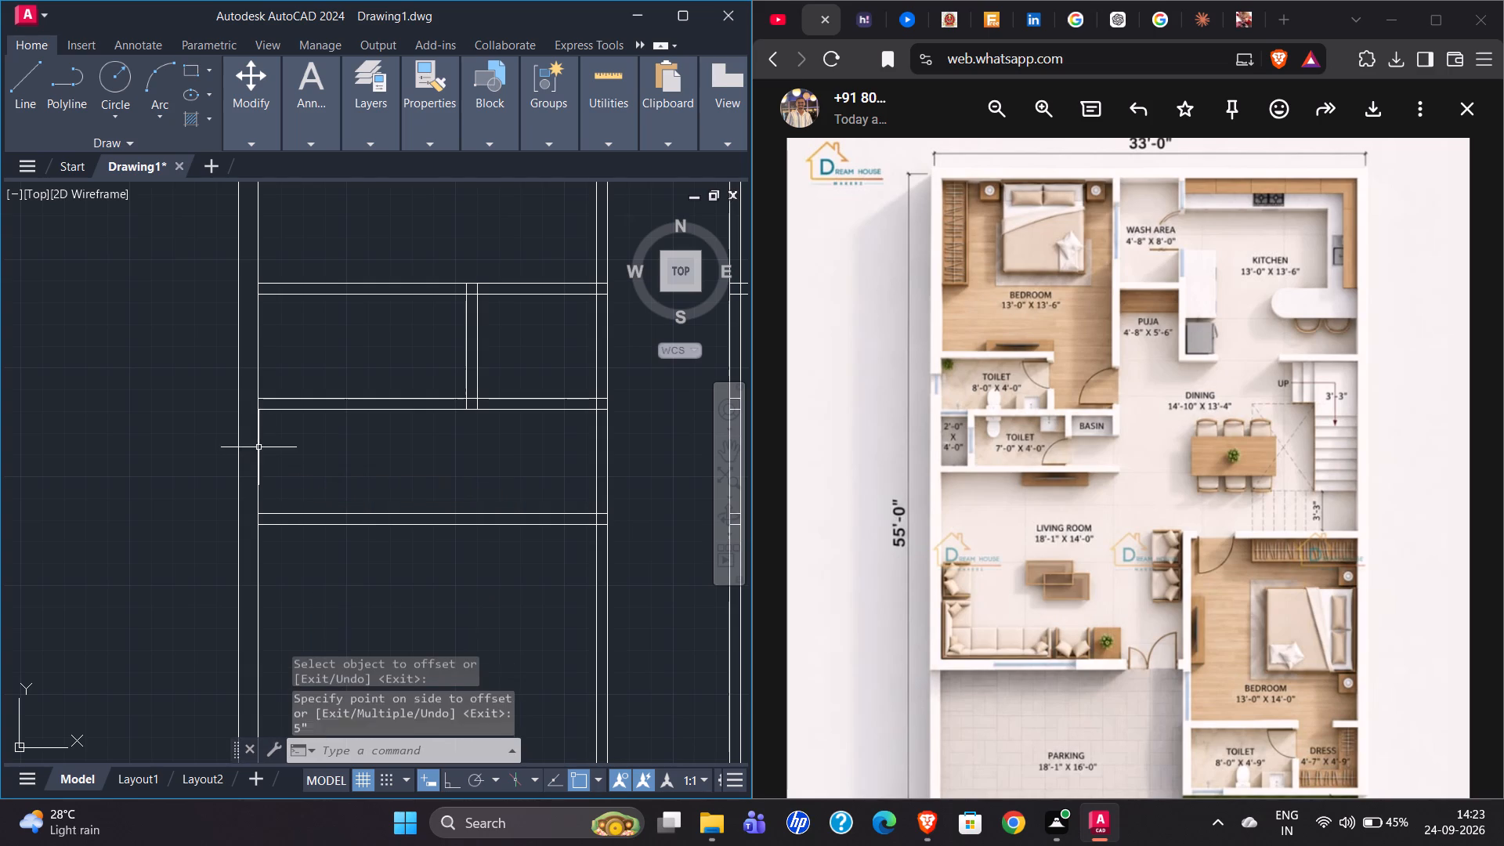
{"action": "left_click", "coordinate": [256, 337]}
{"action": "key", "text": "Delete"}
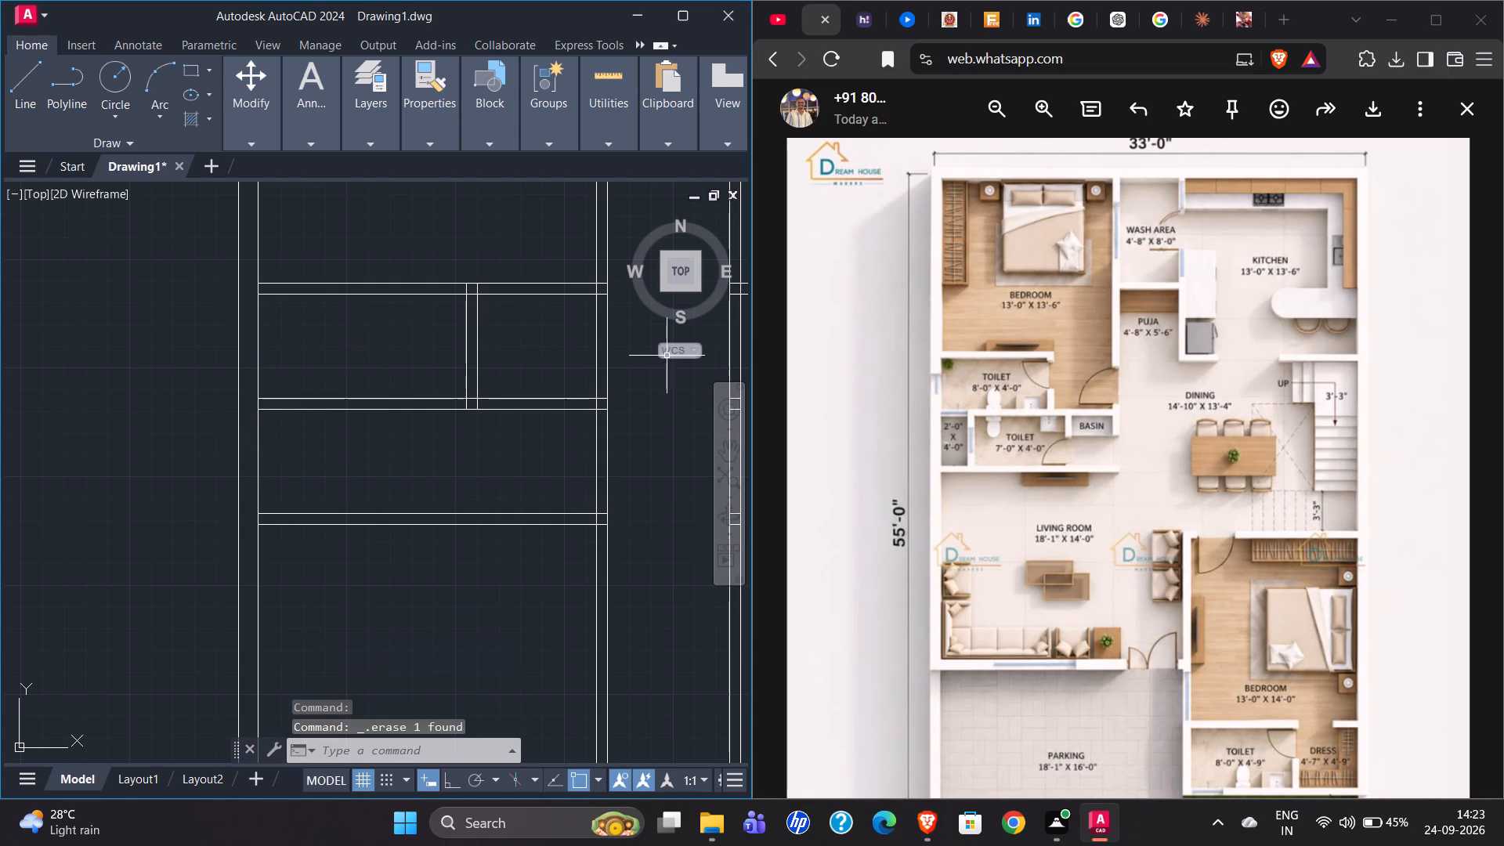
Draw a vertical line on the west wall's inner face, from the upper toilet south wall's upper line to the lower toilet south wall's lower line.
{"action": "left_click", "coordinate": [34, 84]}
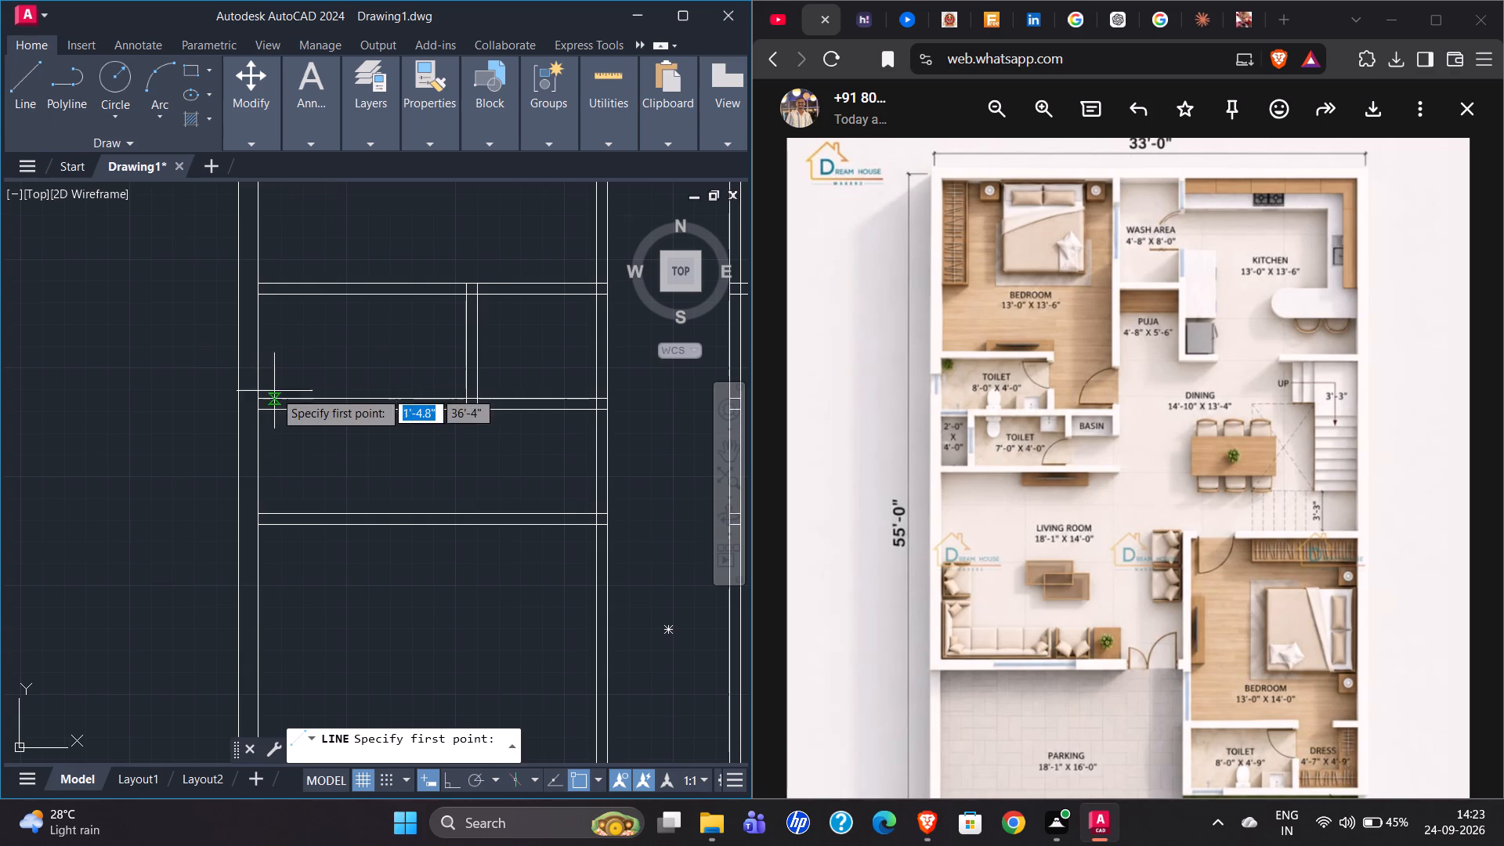
{"action": "left_click", "coordinate": [258, 396]}
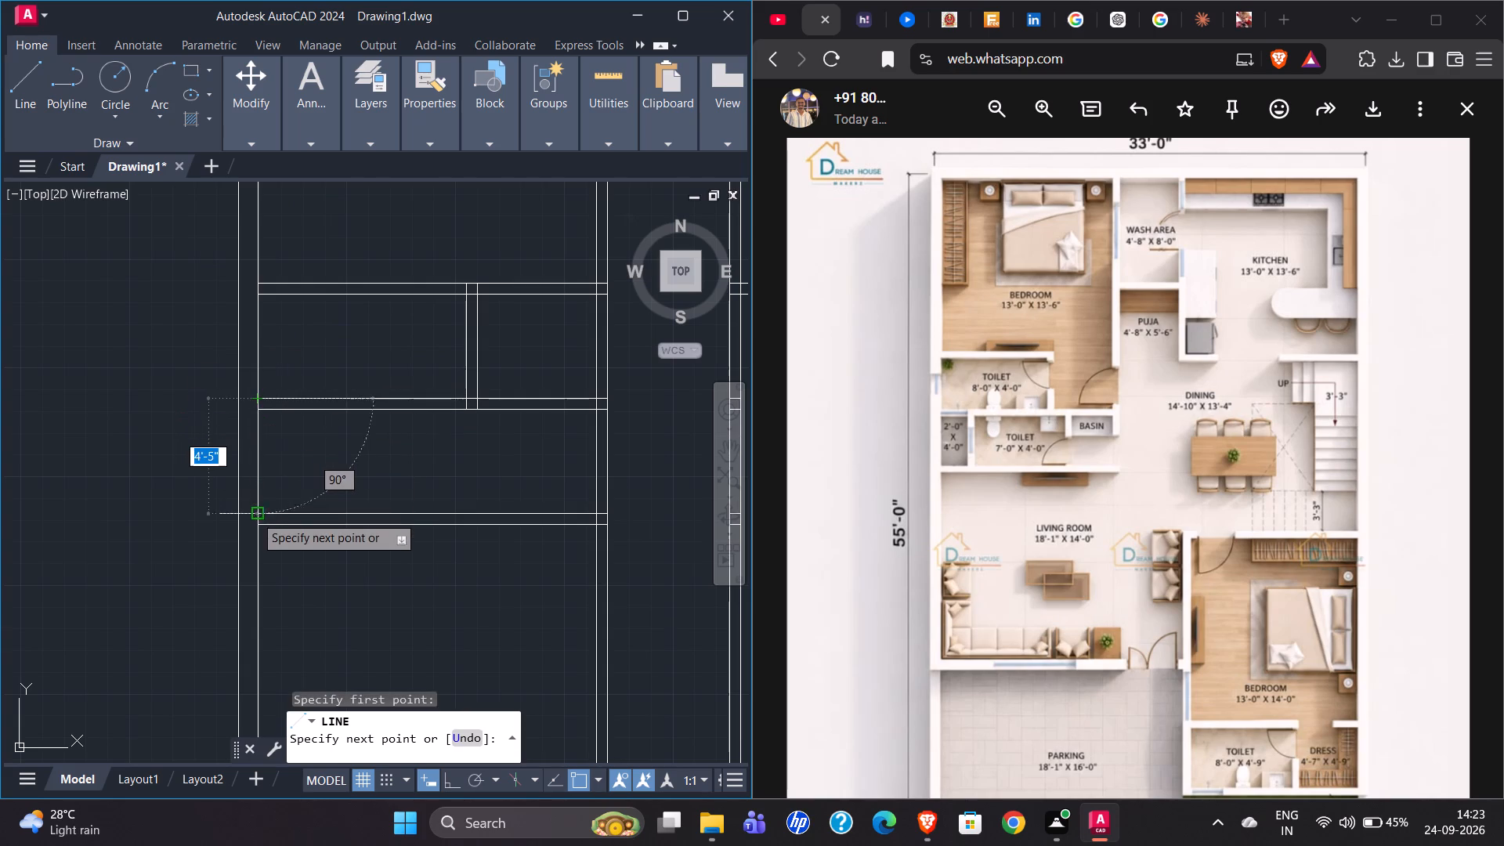
{"action": "left_click", "coordinate": [256, 526]}
{"action": "key", "text": "Escape"}
Lay out the lower toilet's west partition by offsetting the short west-wall line 2' east and that new line 5" further east.
{"action": "left_click", "coordinate": [257, 445]}
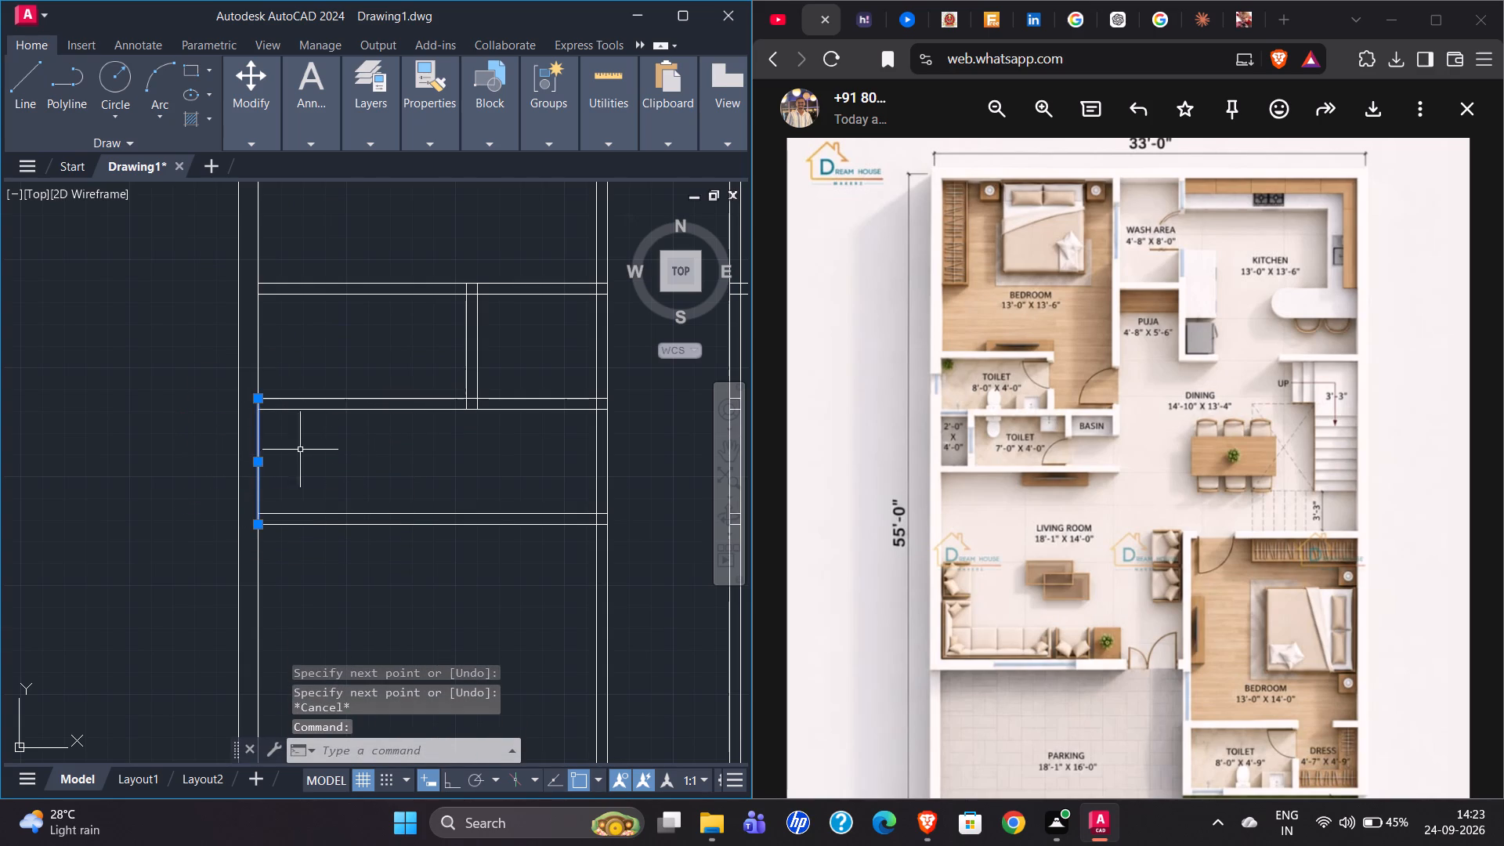
{"action": "key", "text": "o"}
{"action": "key", "text": "Return"}
{"action": "type", "text": "2'"}
{"action": "key", "text": "Return"}
{"action": "left_click", "coordinate": [514, 432]}
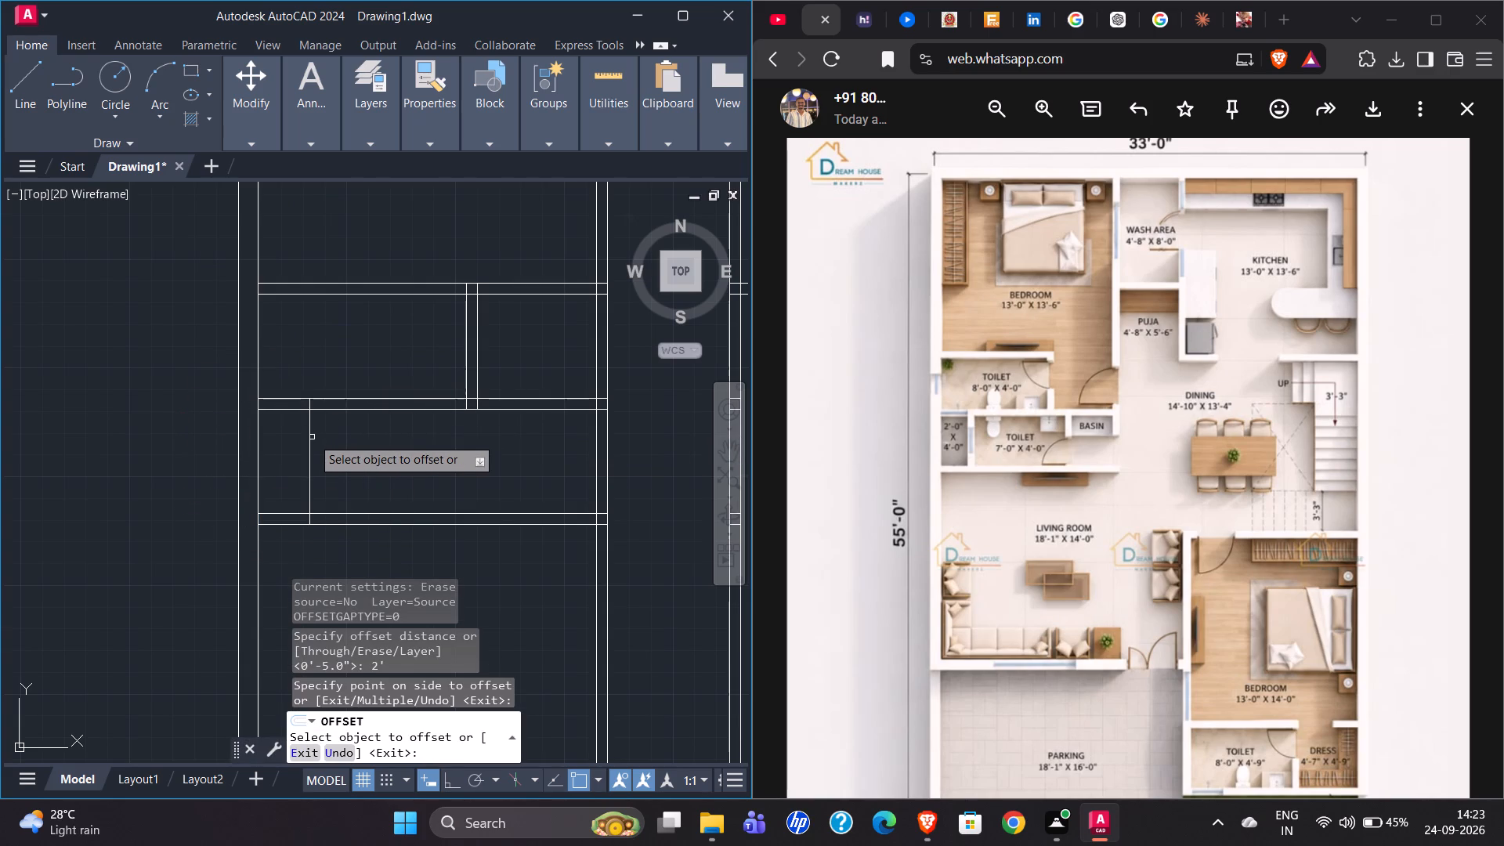
{"action": "left_click", "coordinate": [309, 442]}
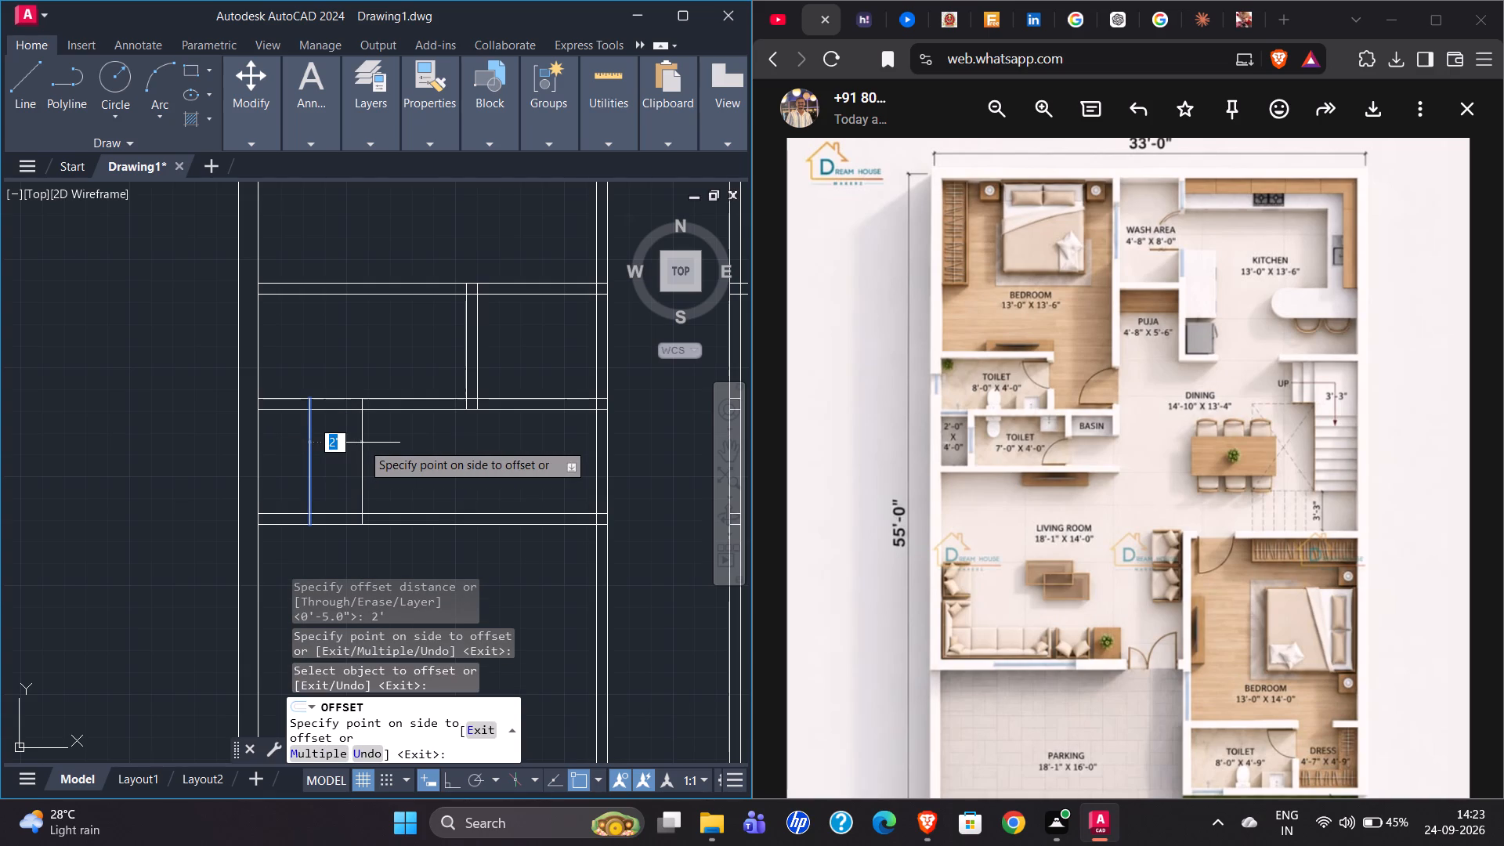
{"action": "type", "text": "5\""}
{"action": "key", "text": "Return"}
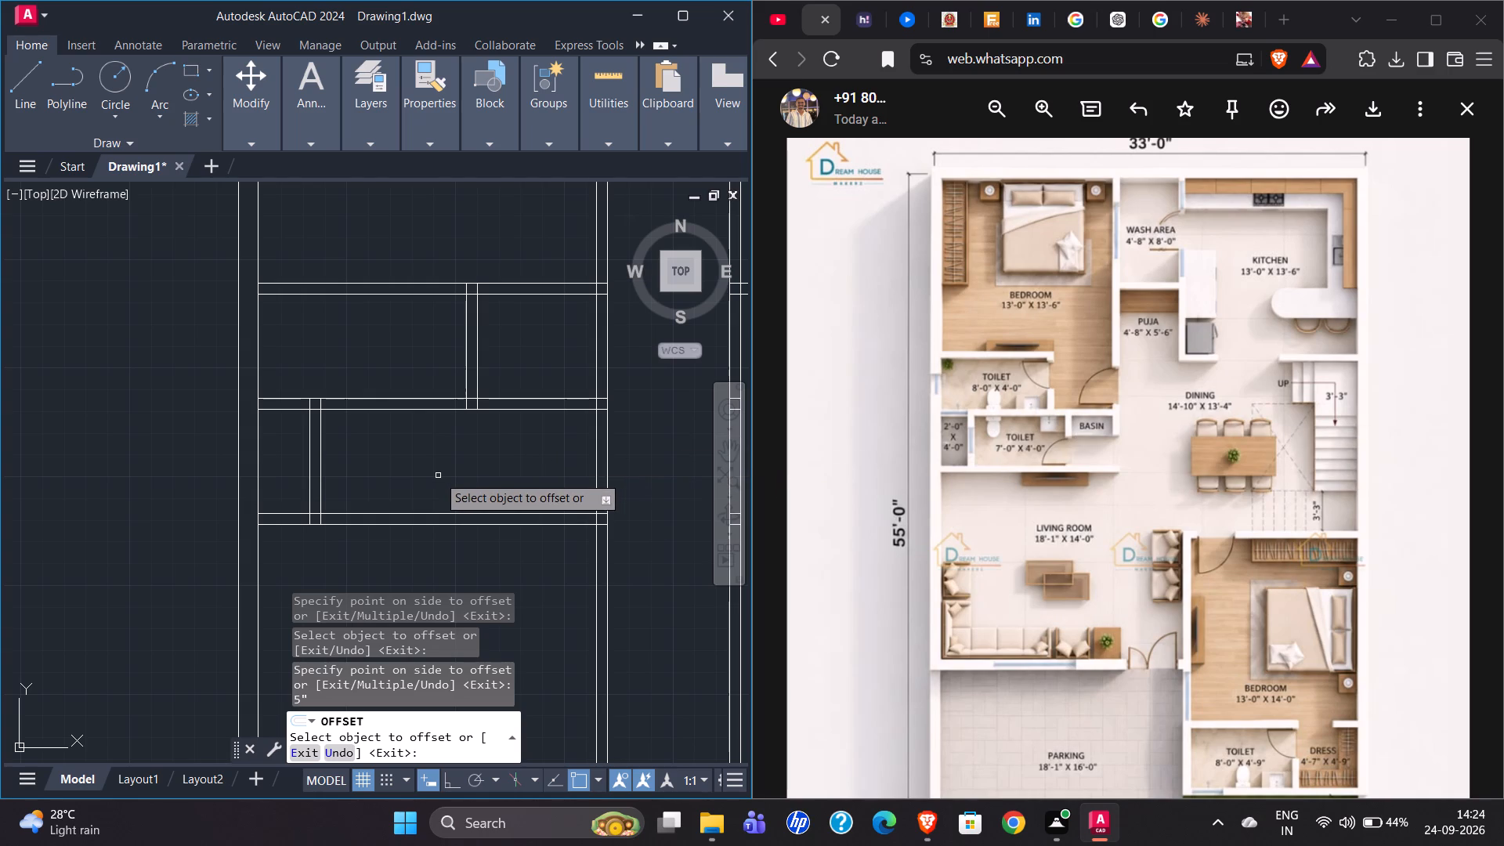
Erase the short helper line on the west wall's inner face beside the 2'-0" by 4'-0" duct.
{"action": "scroll", "coordinate": [427, 484], "scroll_direction": "down", "scroll_amount": 3}
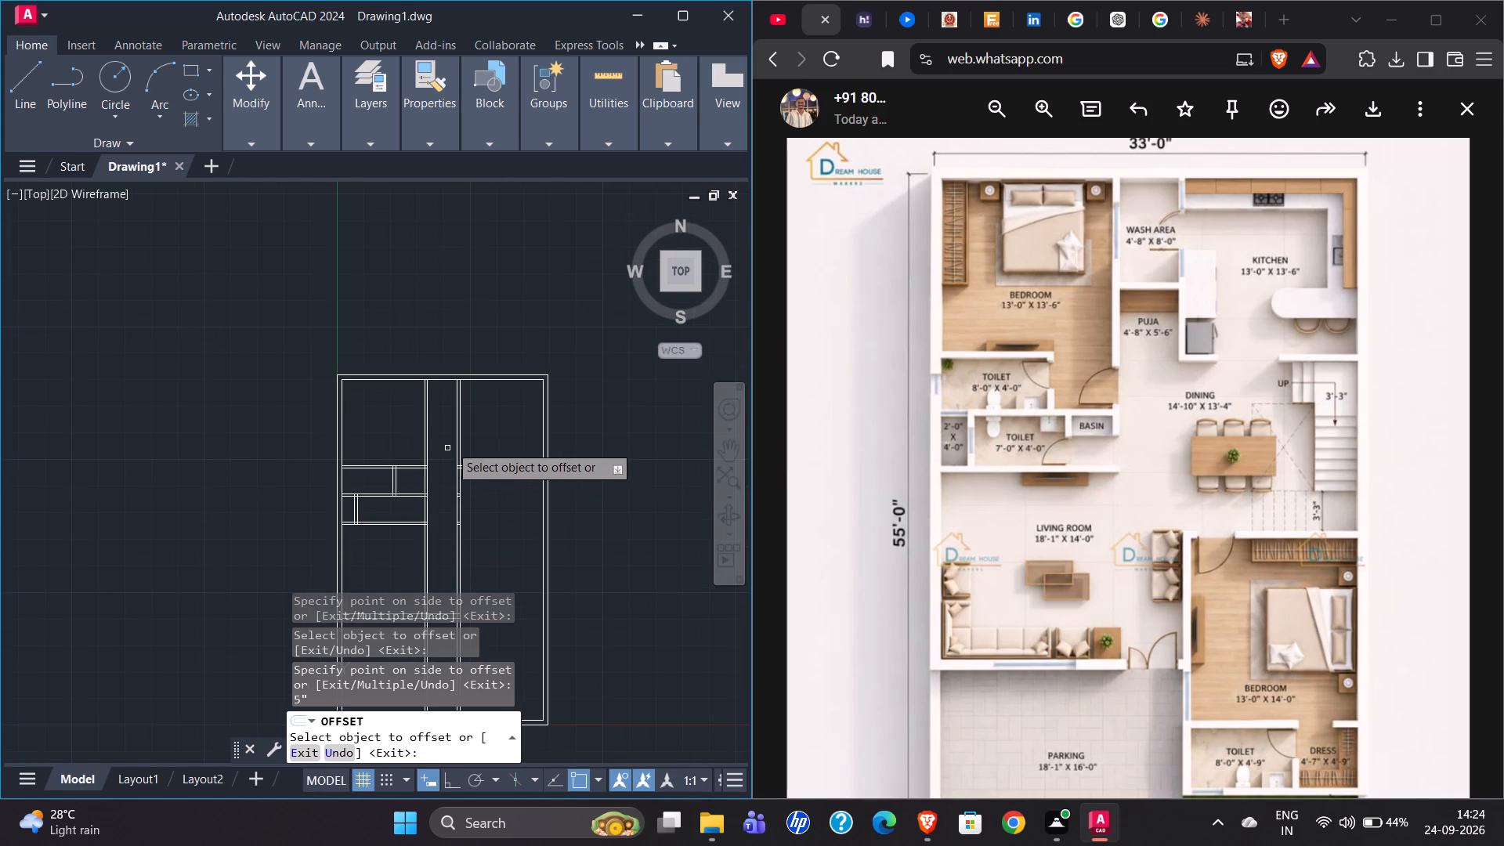
{"action": "scroll", "coordinate": [450, 445], "scroll_direction": "up", "scroll_amount": 3}
{"action": "scroll", "coordinate": [344, 473], "scroll_direction": "down", "scroll_amount": 1}
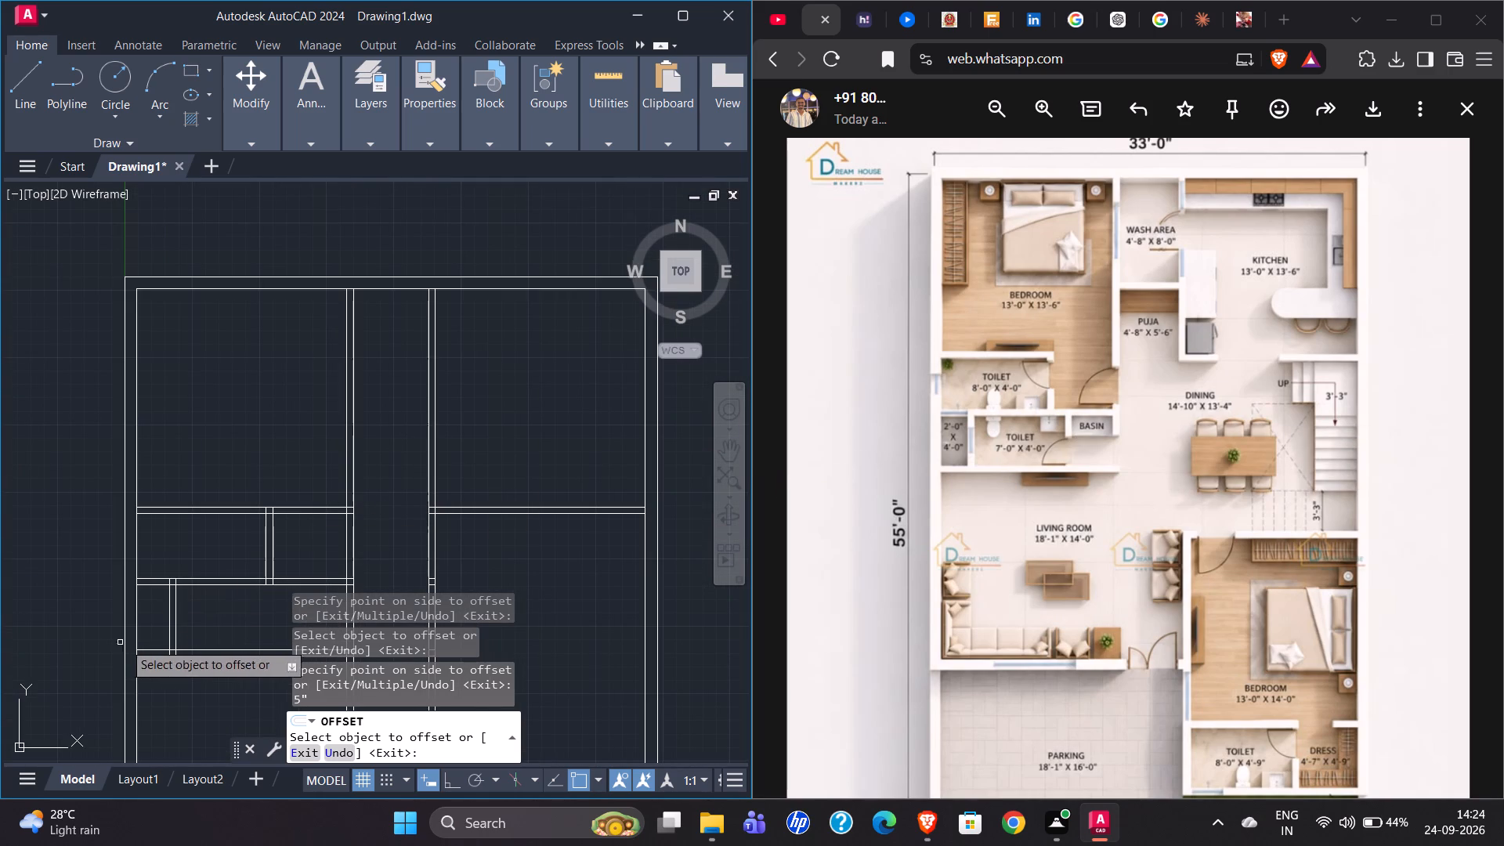
{"action": "key", "text": "Escape"}
{"action": "left_click", "coordinate": [139, 616]}
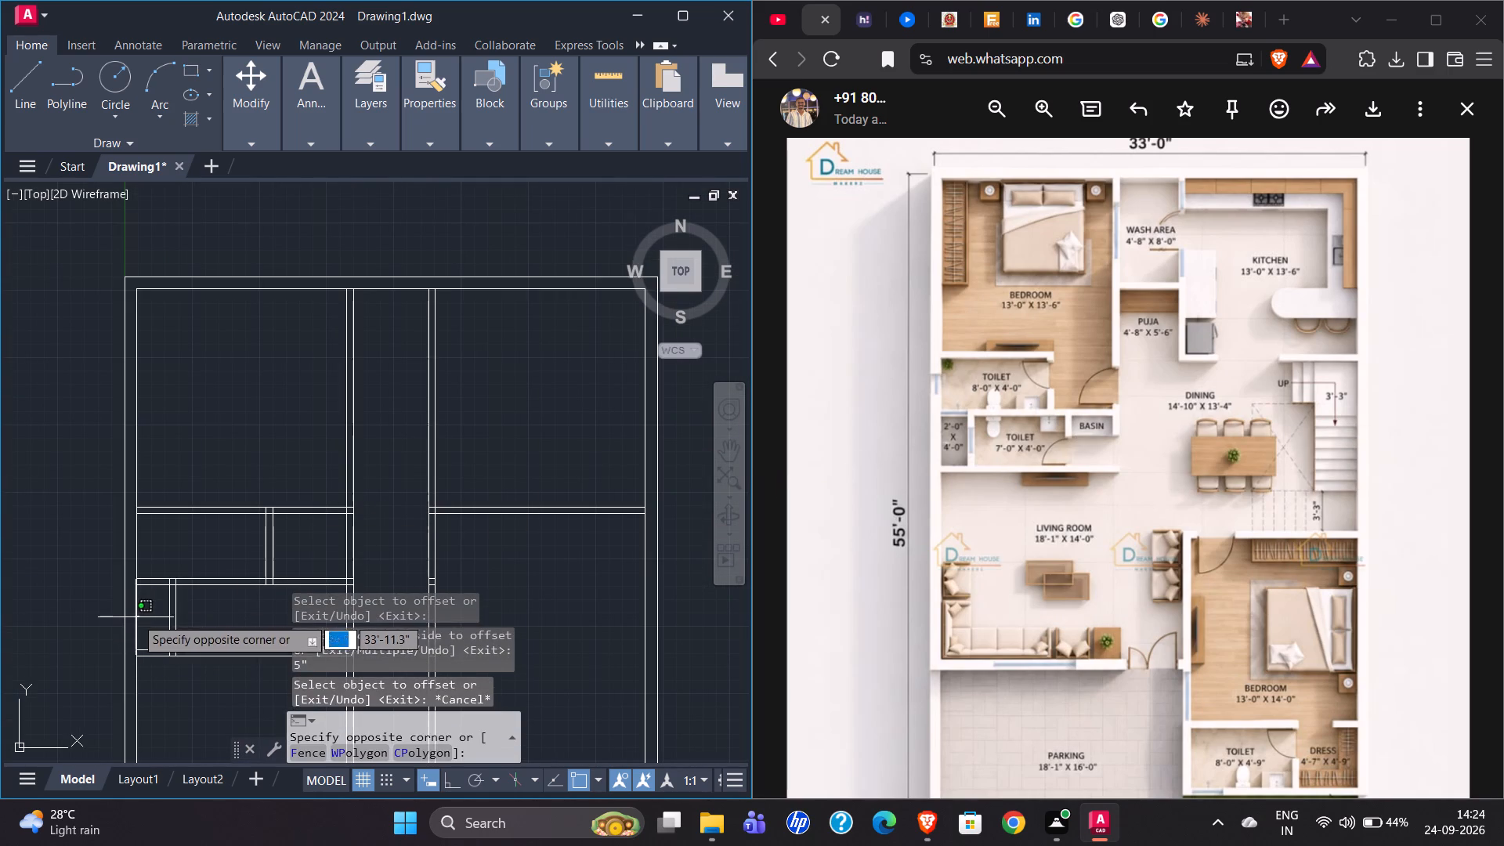
{"action": "key", "text": "Escape"}
{"action": "left_click", "coordinate": [136, 617]}
{"action": "key", "text": "Delete"}
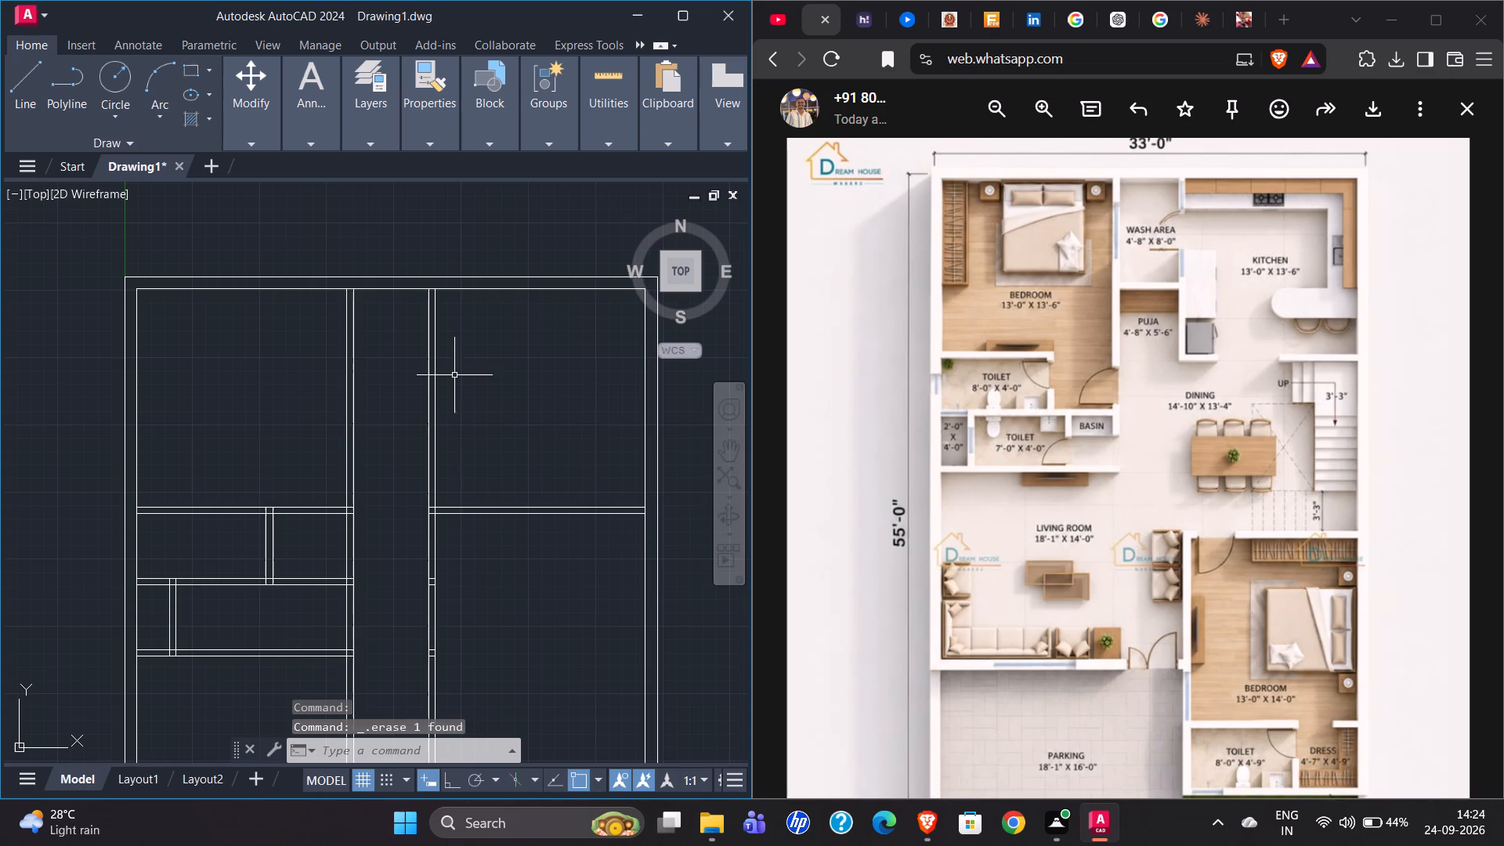
Draw a horizontal line on the north wall's inner face, from the western partition's west line to the eastern partition's east line.
{"action": "scroll", "coordinate": [386, 270], "scroll_direction": "up", "scroll_amount": 2}
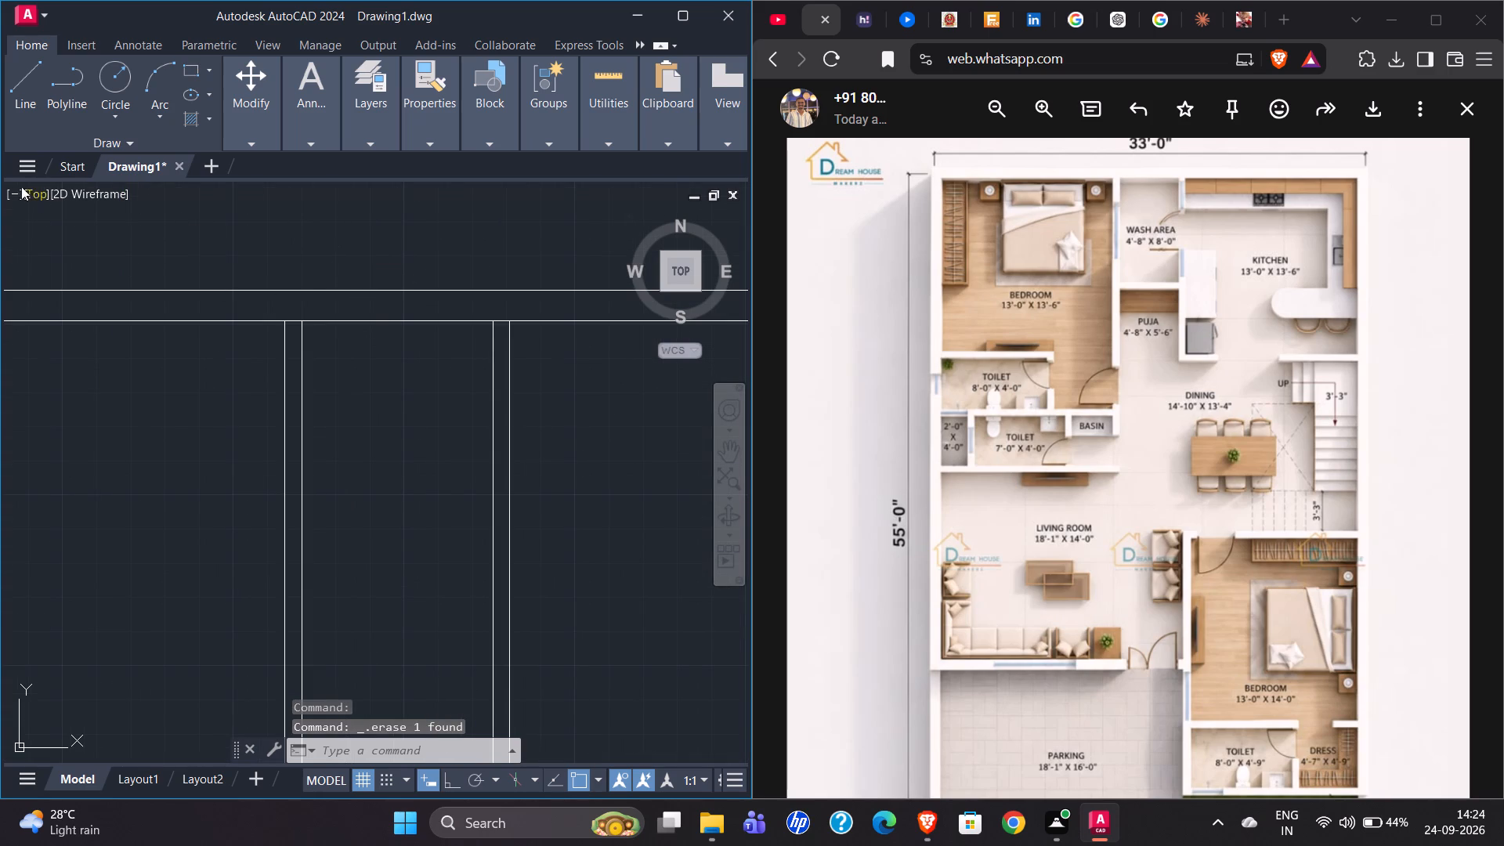
{"action": "left_click", "coordinate": [23, 94]}
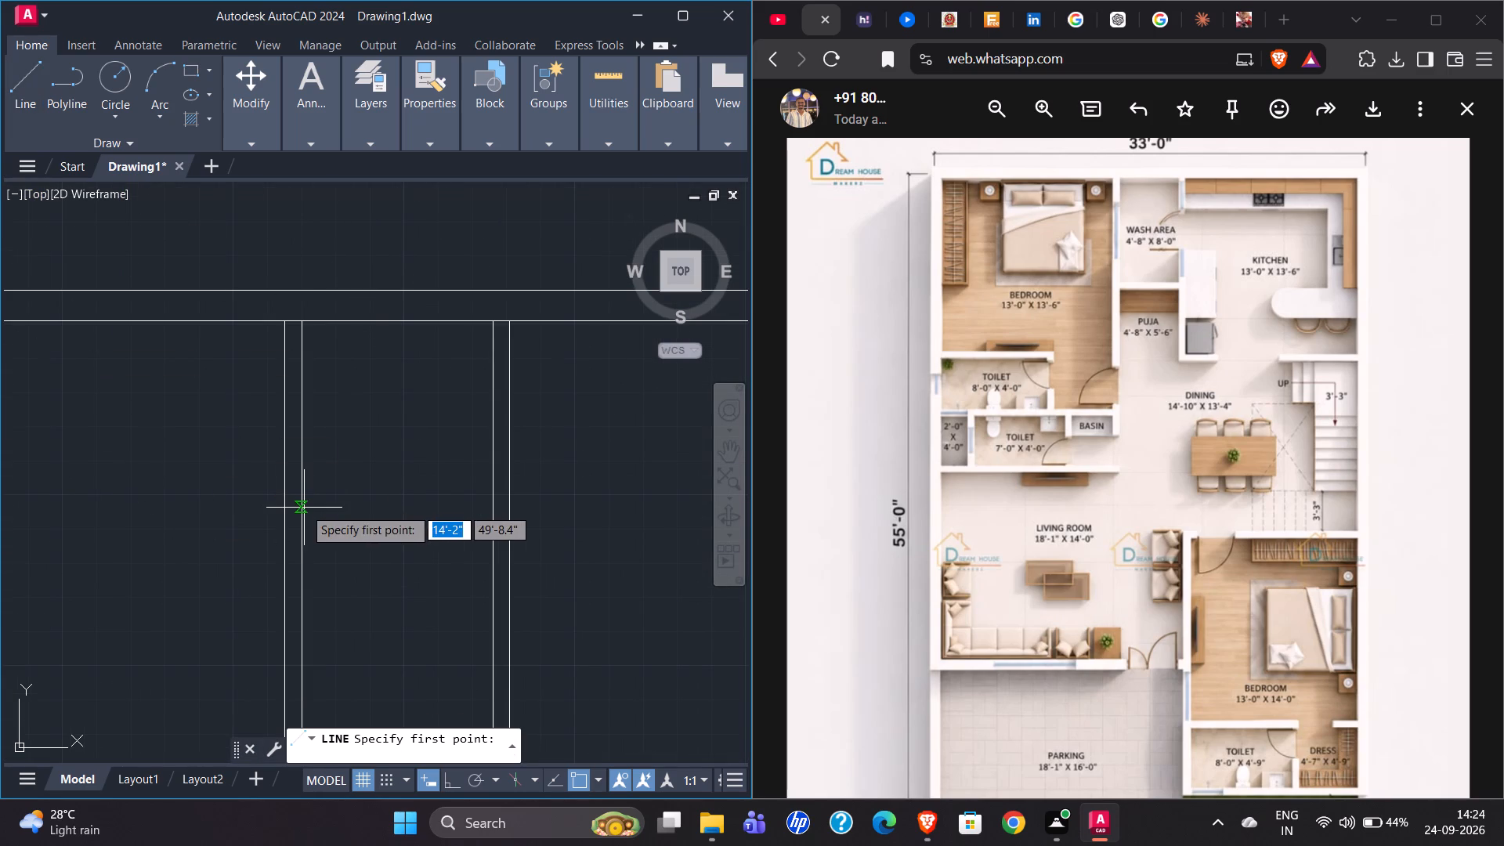
{"action": "left_click", "coordinate": [287, 322]}
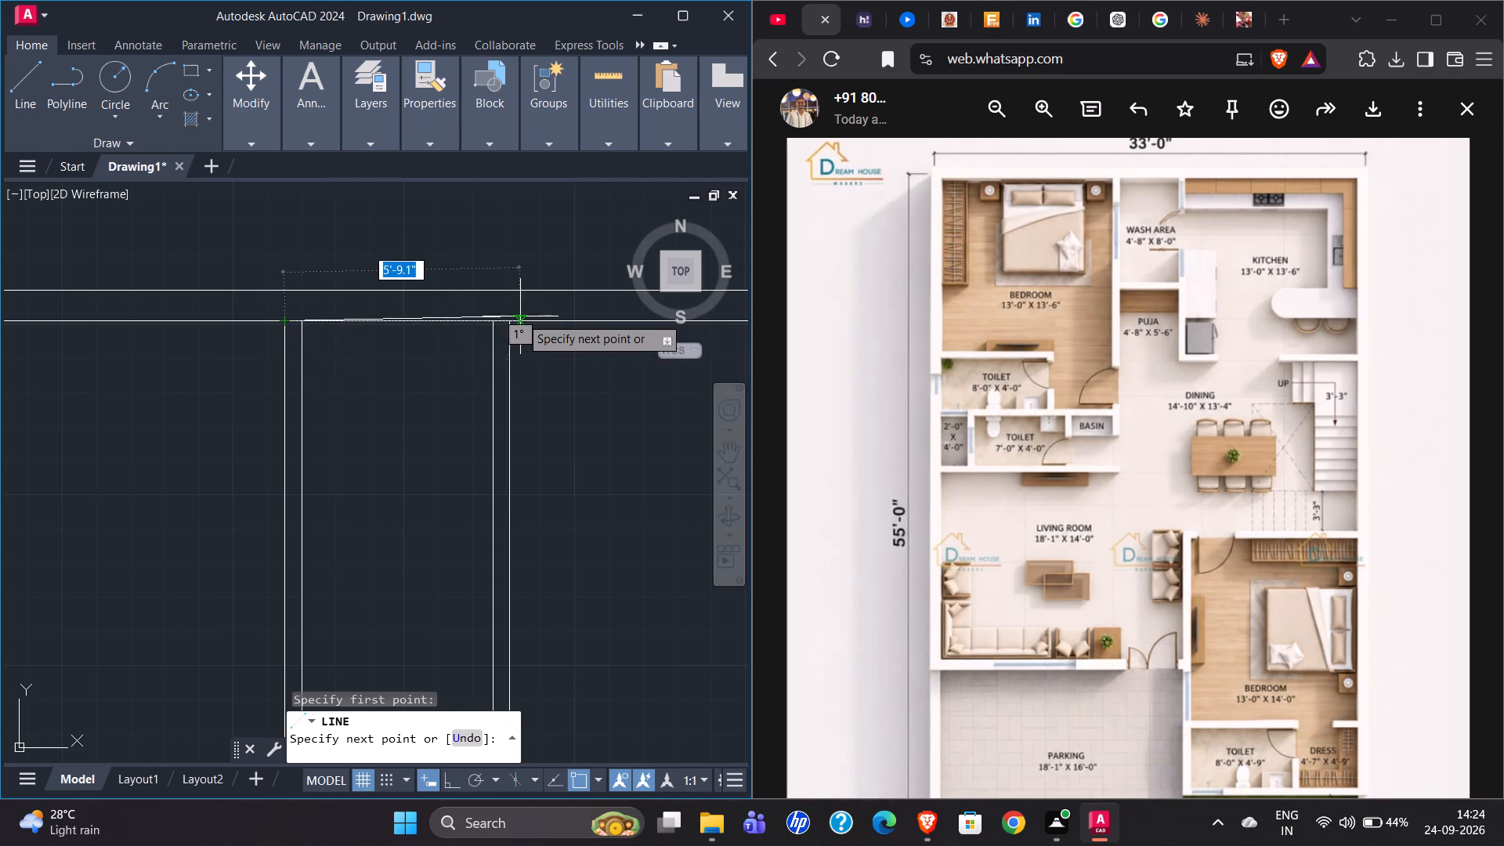
{"action": "left_click", "coordinate": [512, 324]}
{"action": "key", "text": "Escape"}
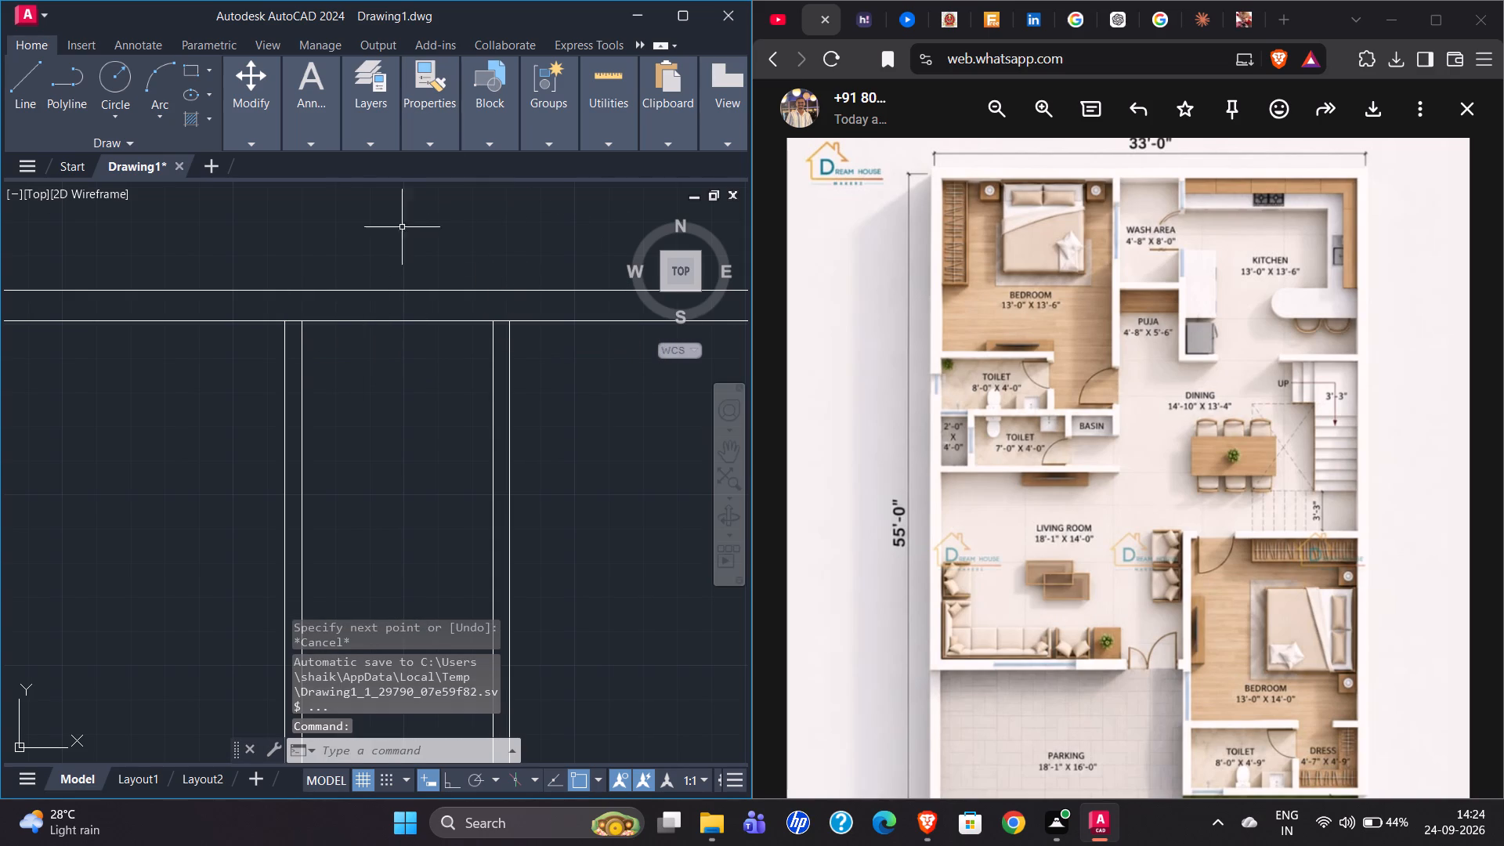
Offset the short line on the north wall's inner face at the wash area.
{"action": "left_click", "coordinate": [373, 320]}
{"action": "key", "text": "o"}
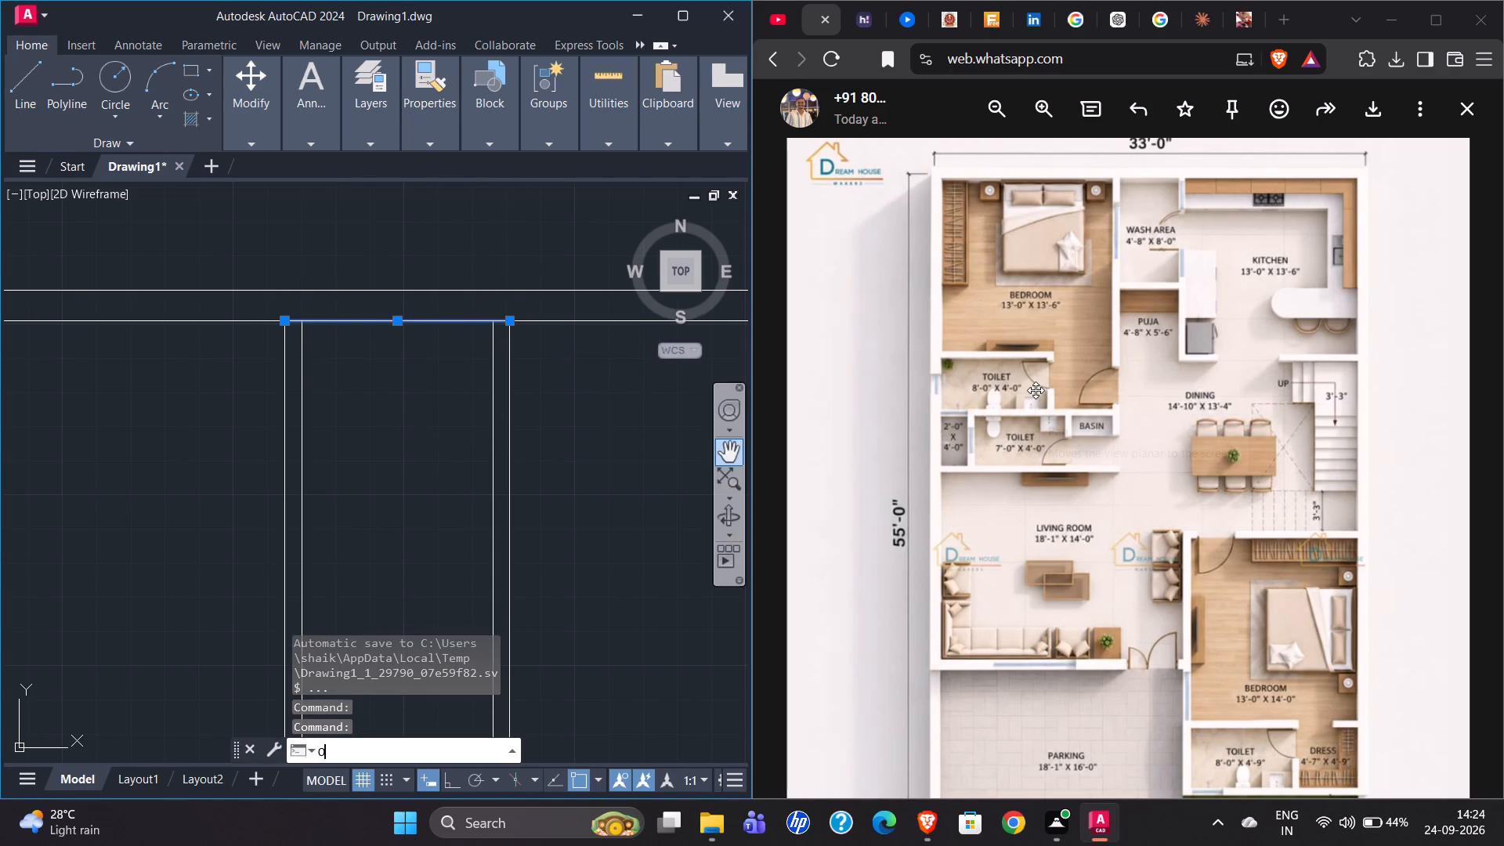
{"action": "key", "text": "Return"}
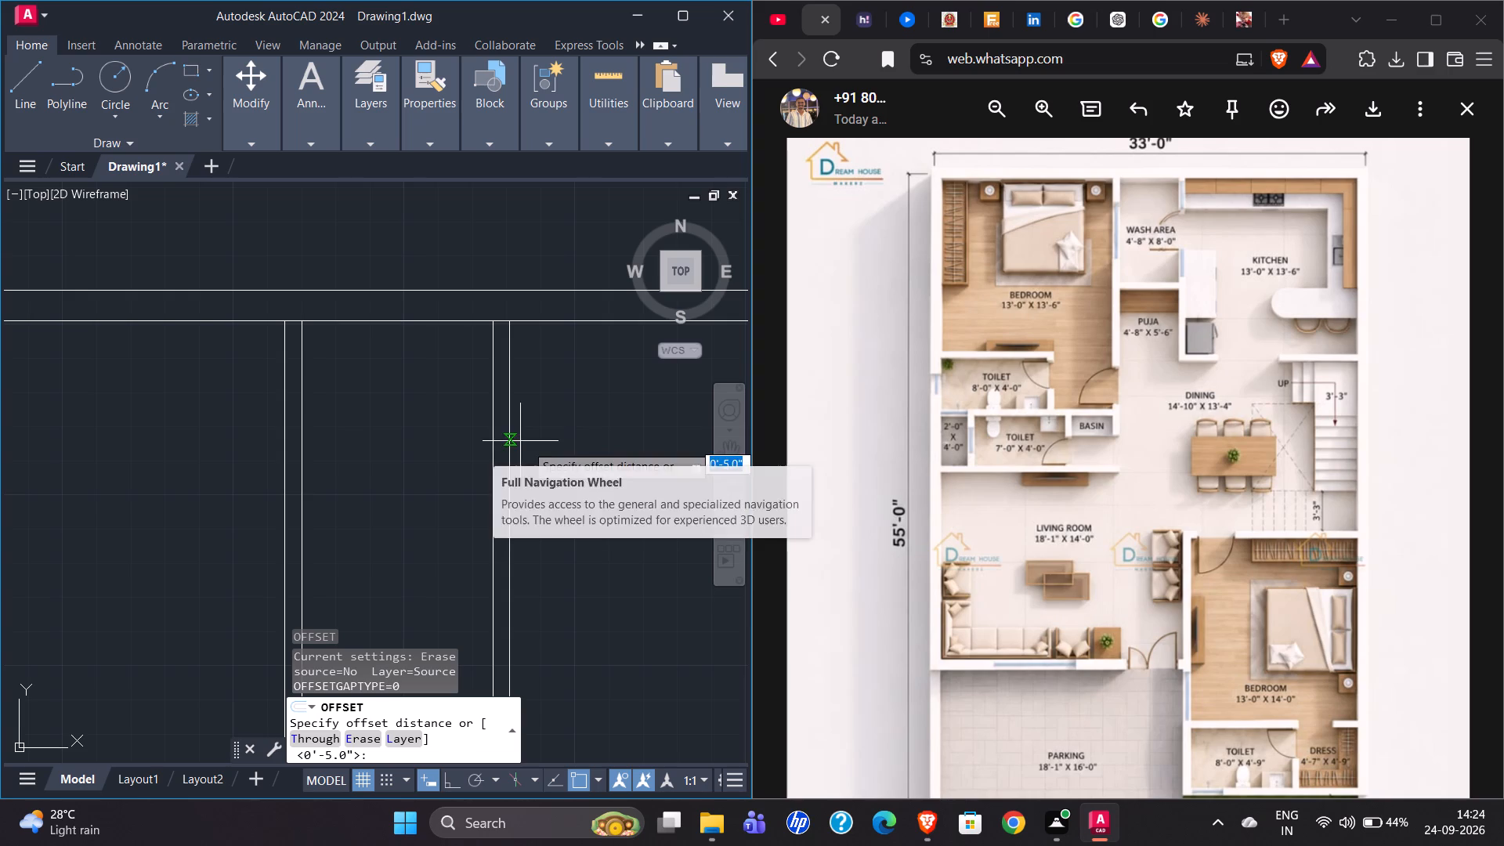
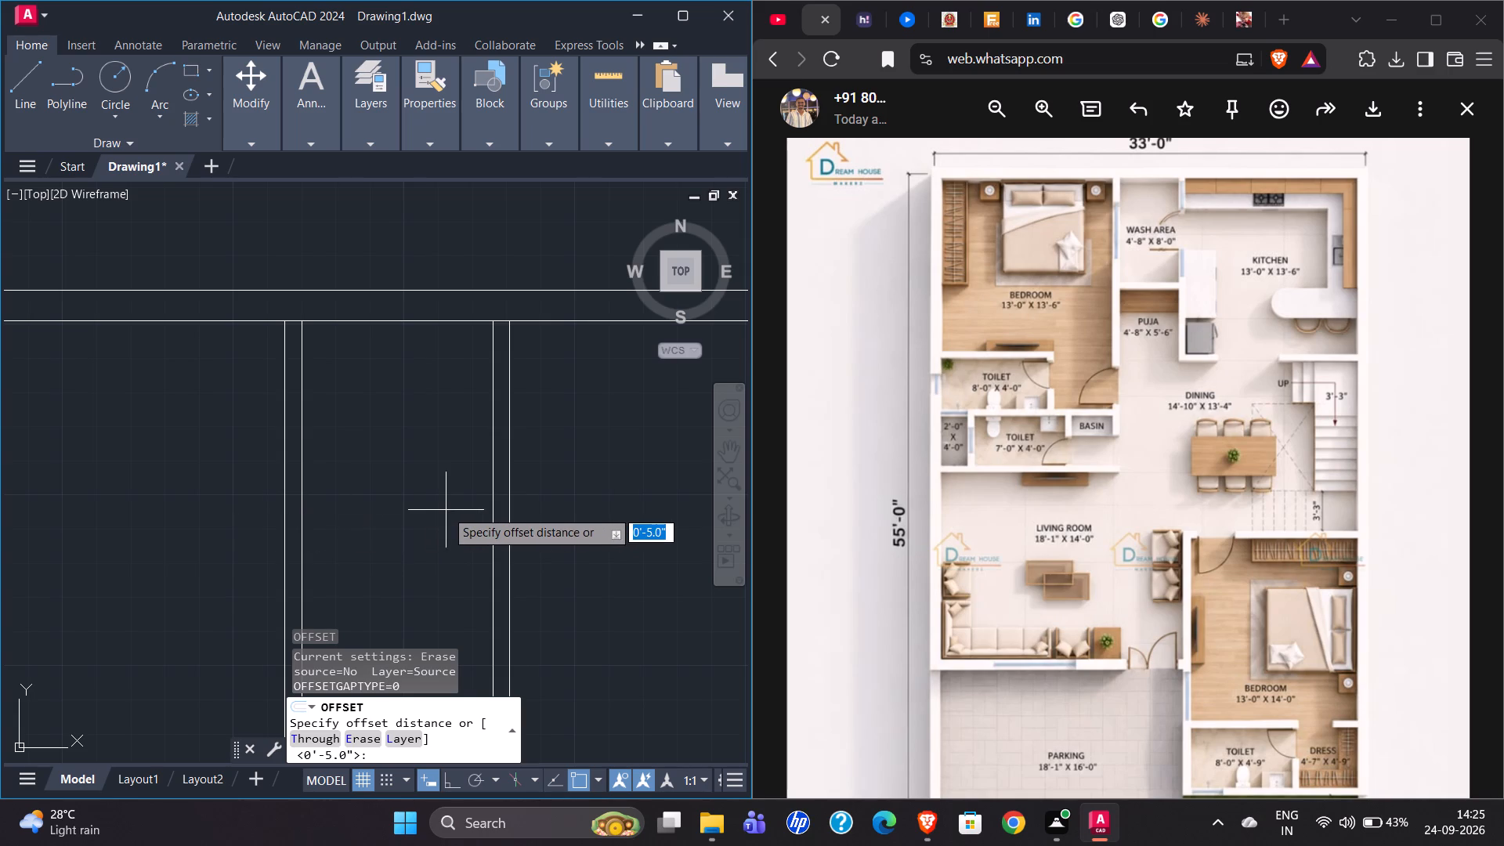
Lay out the wash area's south partition by offsetting the north wall's short line 8' south and that new line 5" further south.
{"action": "scroll", "coordinate": [272, 417], "scroll_direction": "down", "scroll_amount": 3}
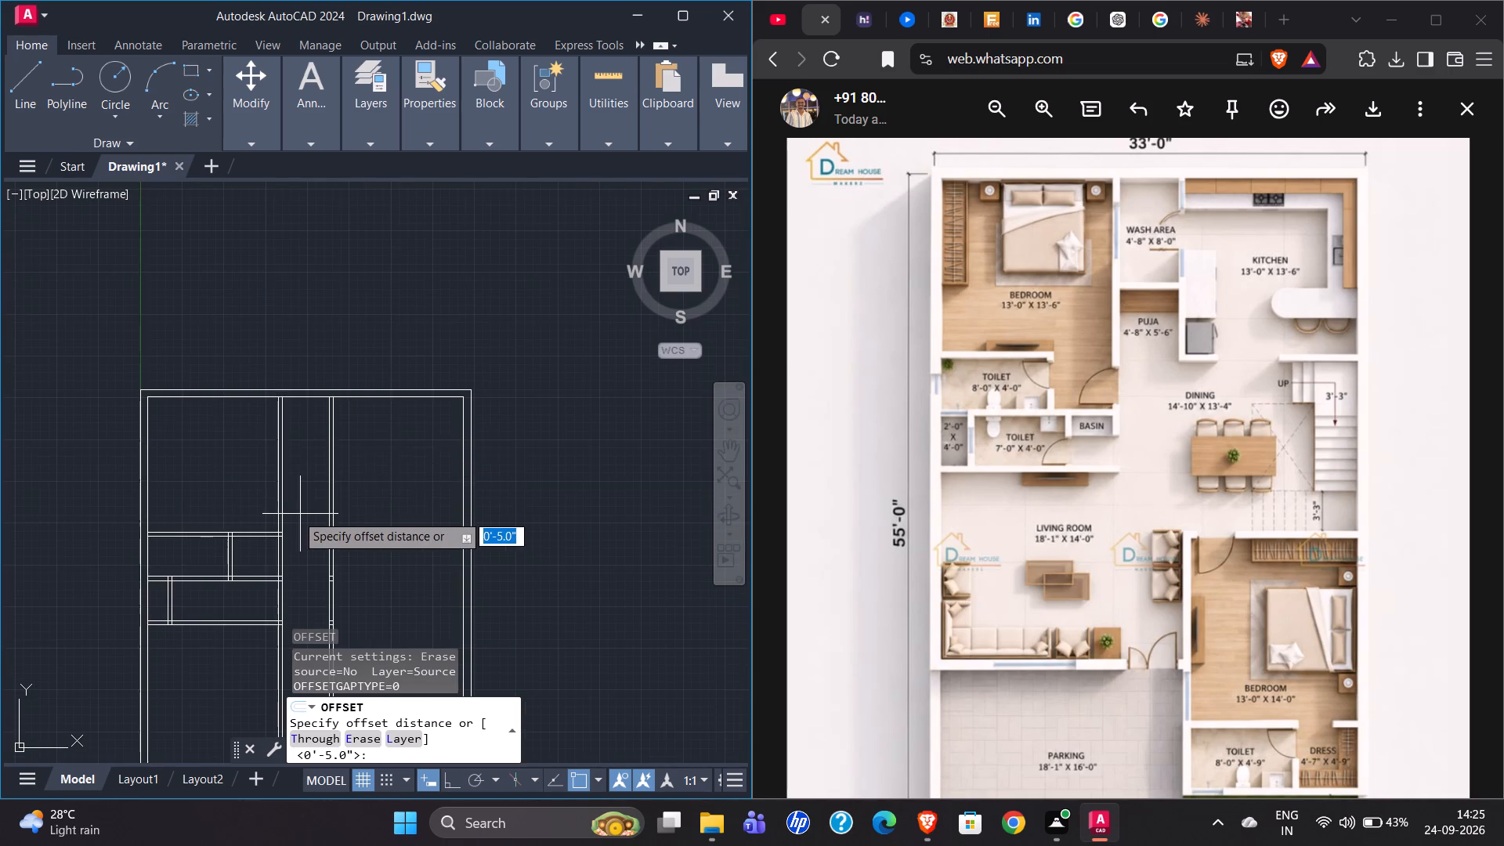
{"action": "scroll", "coordinate": [291, 514], "scroll_direction": "up", "scroll_amount": 5}
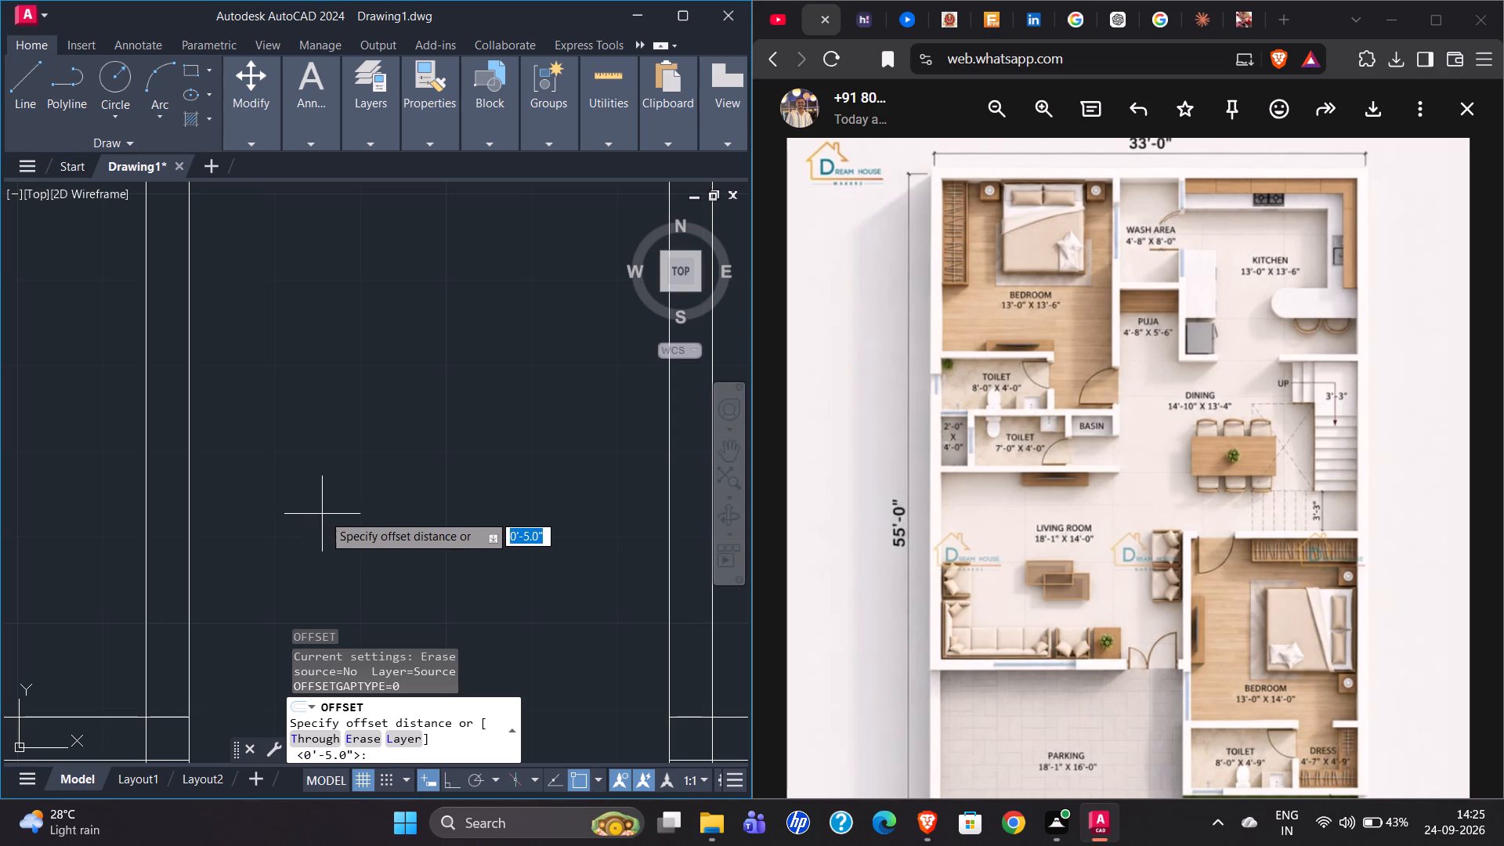
{"action": "scroll", "coordinate": [345, 446], "scroll_direction": "down", "scroll_amount": 3}
{"action": "scroll", "coordinate": [356, 375], "scroll_direction": "down", "scroll_amount": 2}
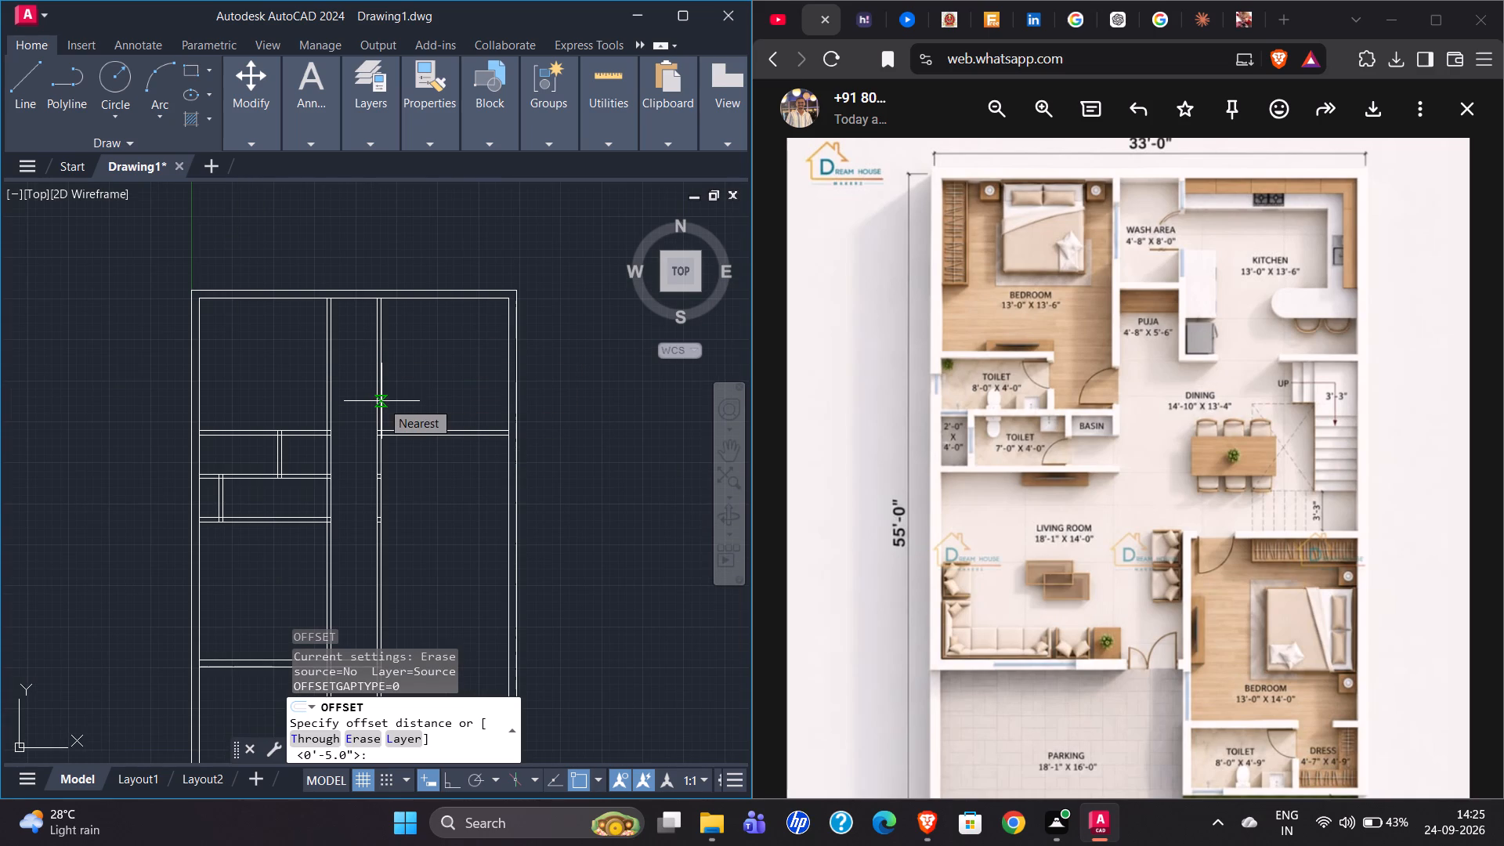
{"action": "type", "text": "8'"}
{"action": "key", "text": "Return"}
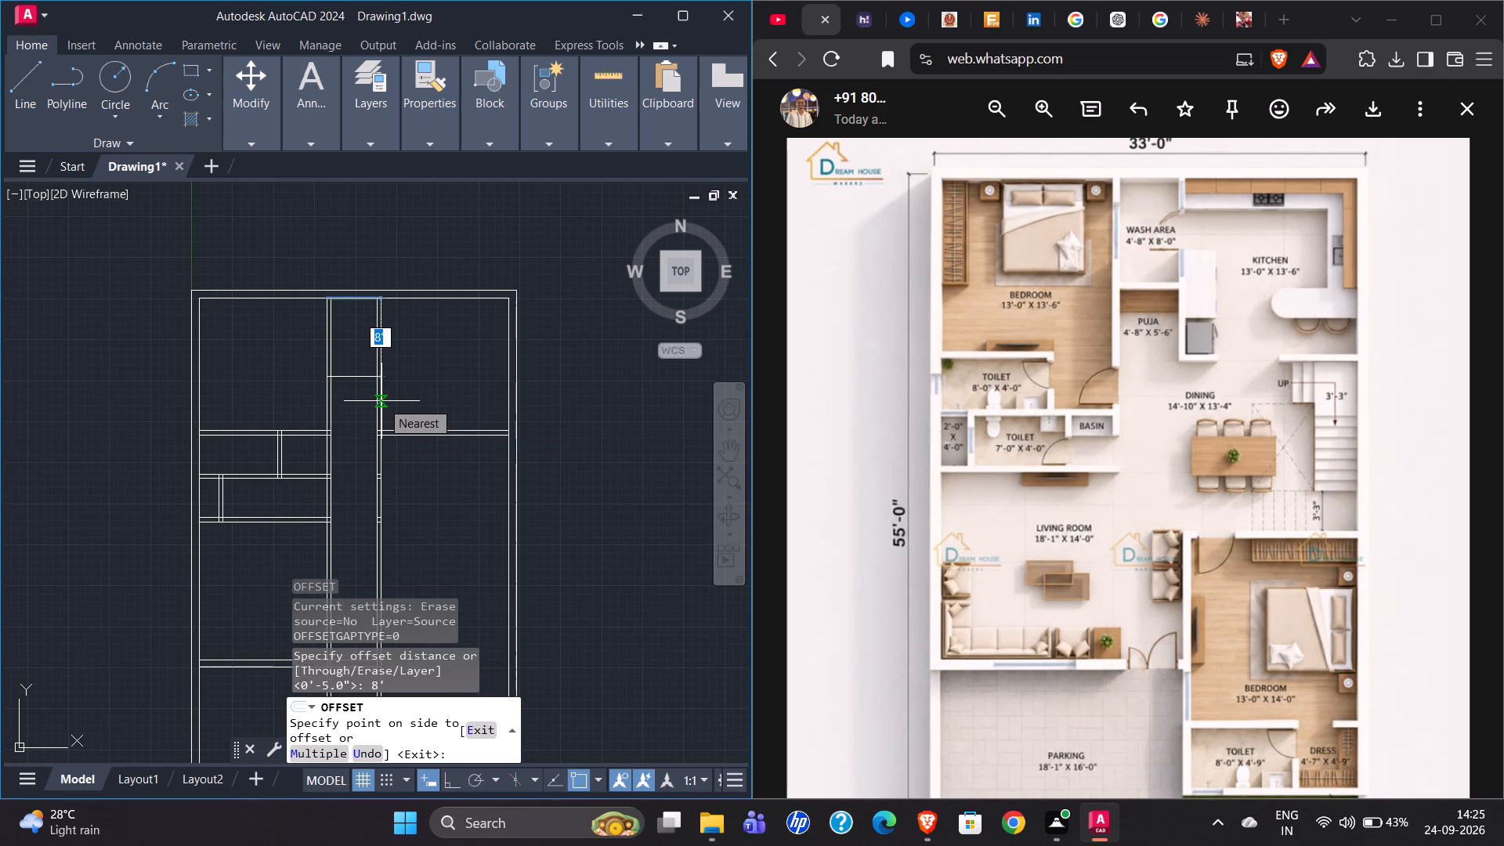
{"action": "left_click", "coordinate": [349, 422]}
{"action": "scroll", "coordinate": [349, 393], "scroll_direction": "up", "scroll_amount": 3}
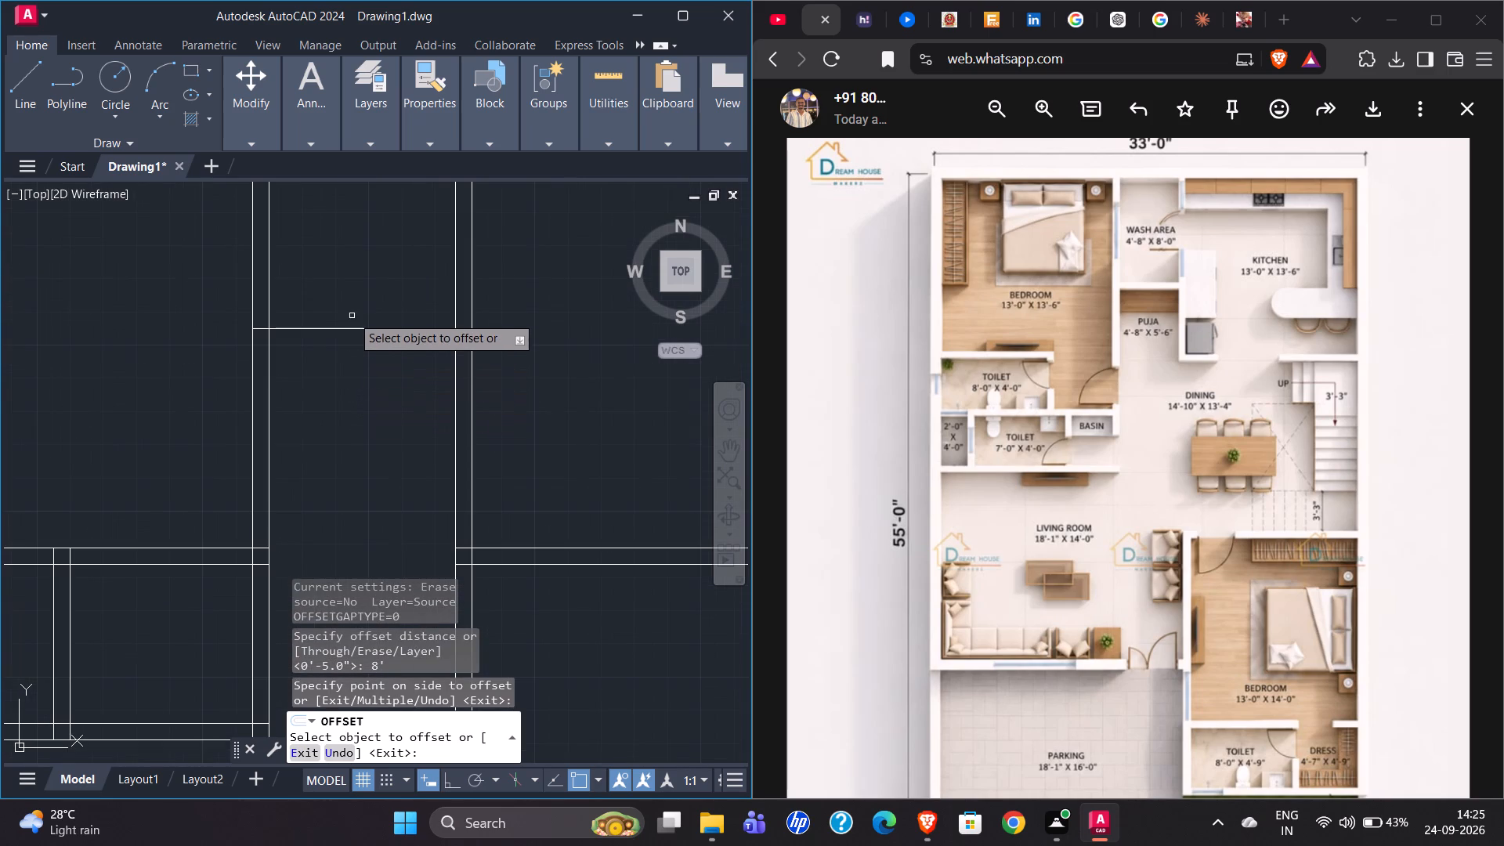
{"action": "left_click", "coordinate": [351, 329]}
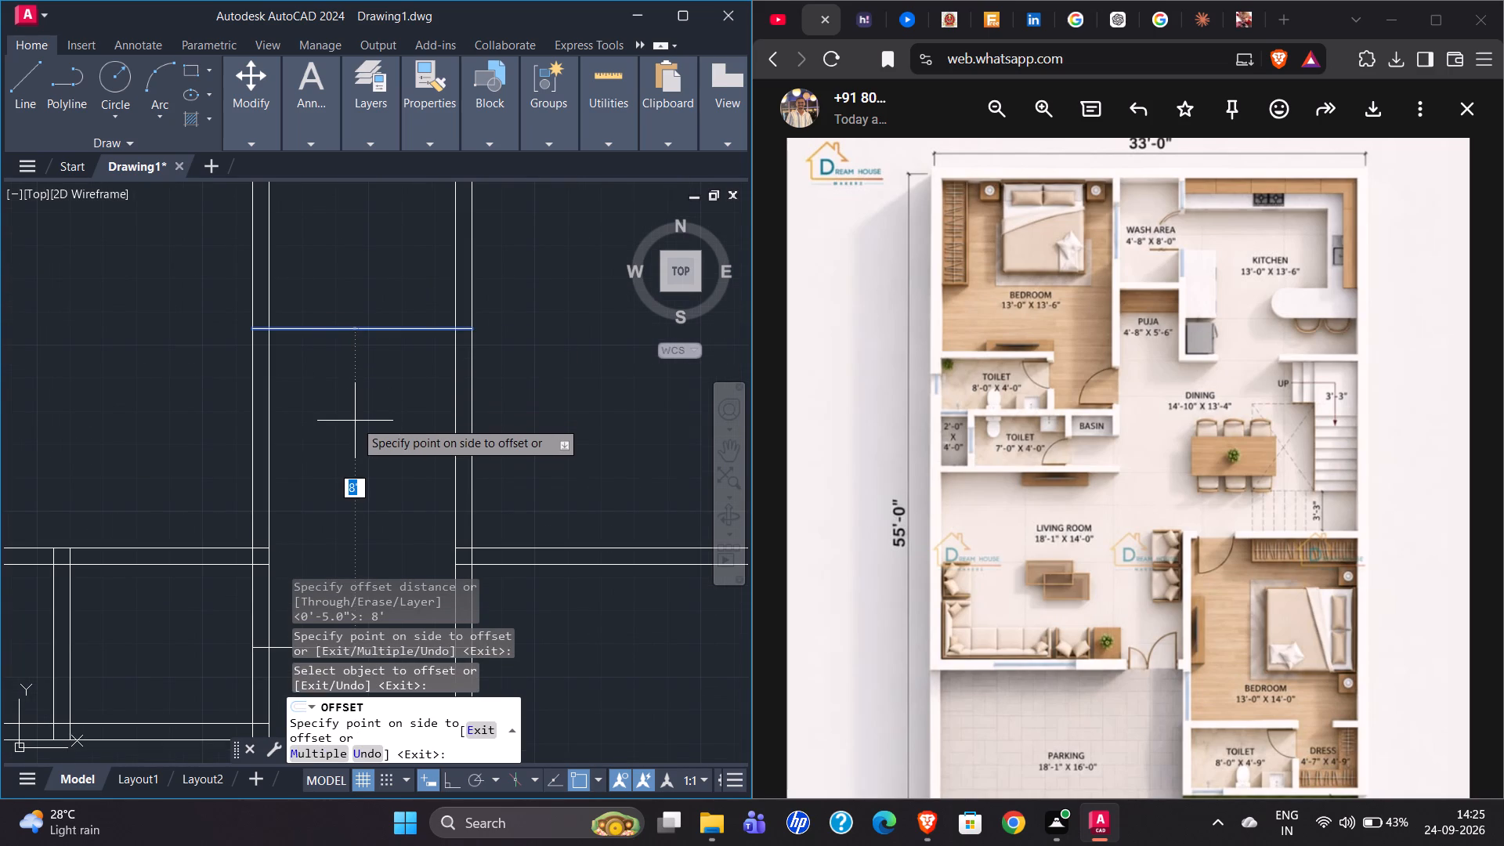
{"action": "key", "text": "5"}
{"action": "key", "text": "shift+quotedbl"}
{"action": "key", "text": "Return"}
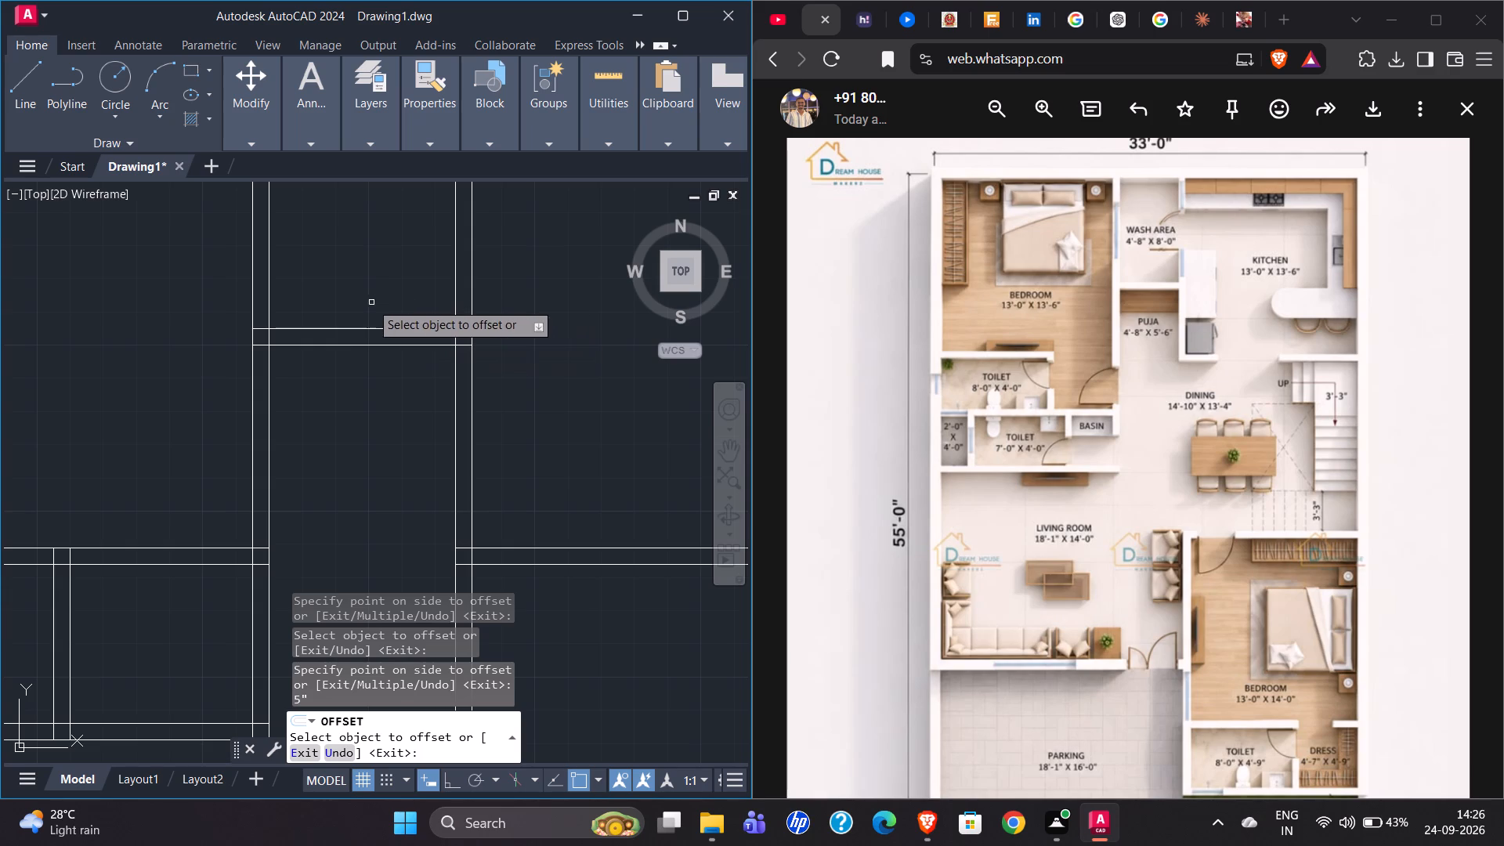
Check the puja area's depth from the wash-area partition to the kitchen's south partition using a temporary line.
{"action": "scroll", "coordinate": [321, 314], "scroll_direction": "down", "scroll_amount": 1}
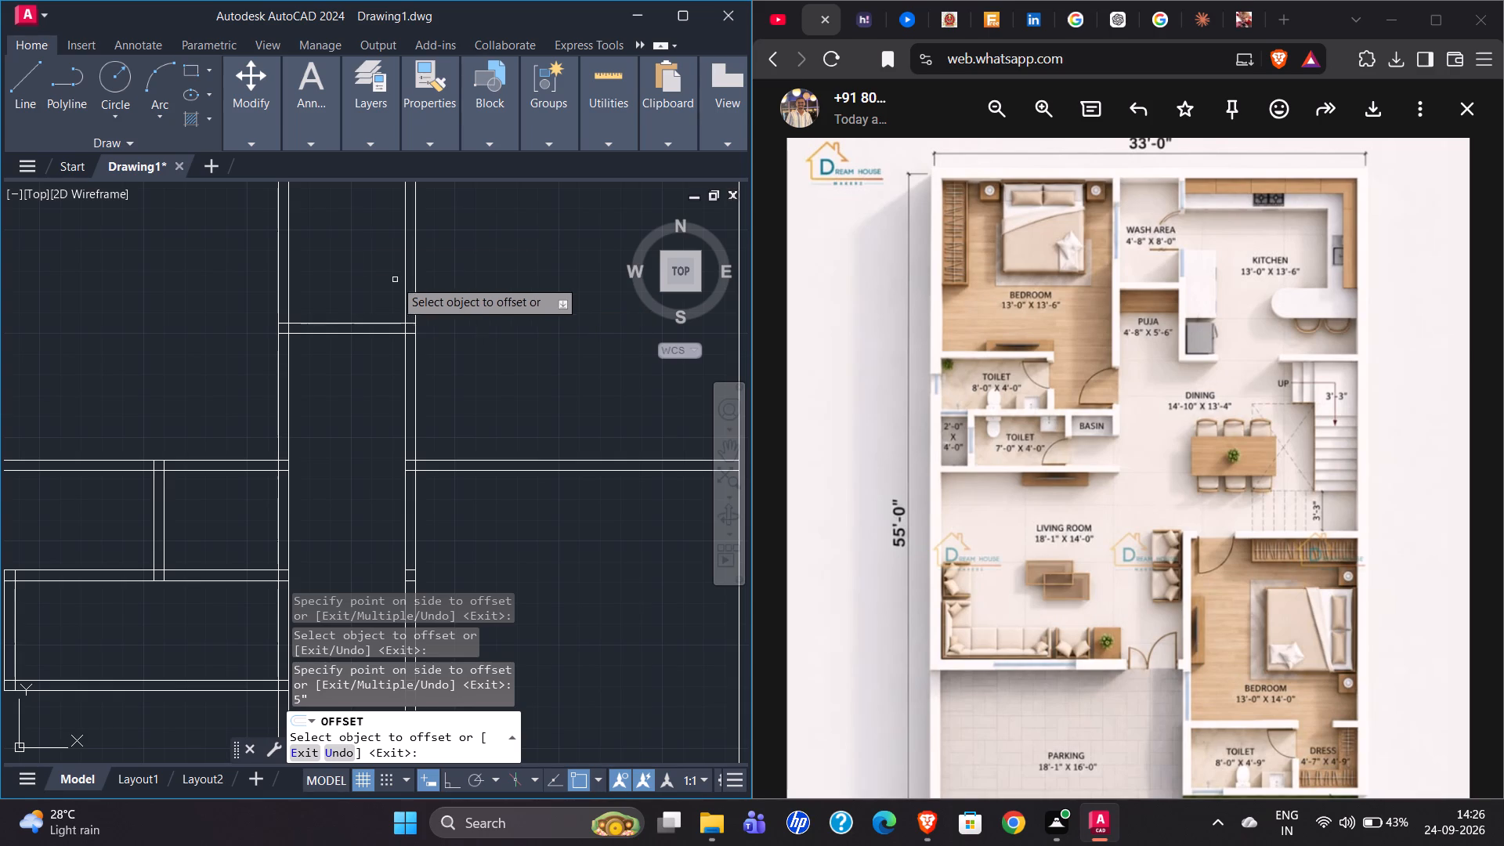
{"action": "left_click", "coordinate": [31, 98]}
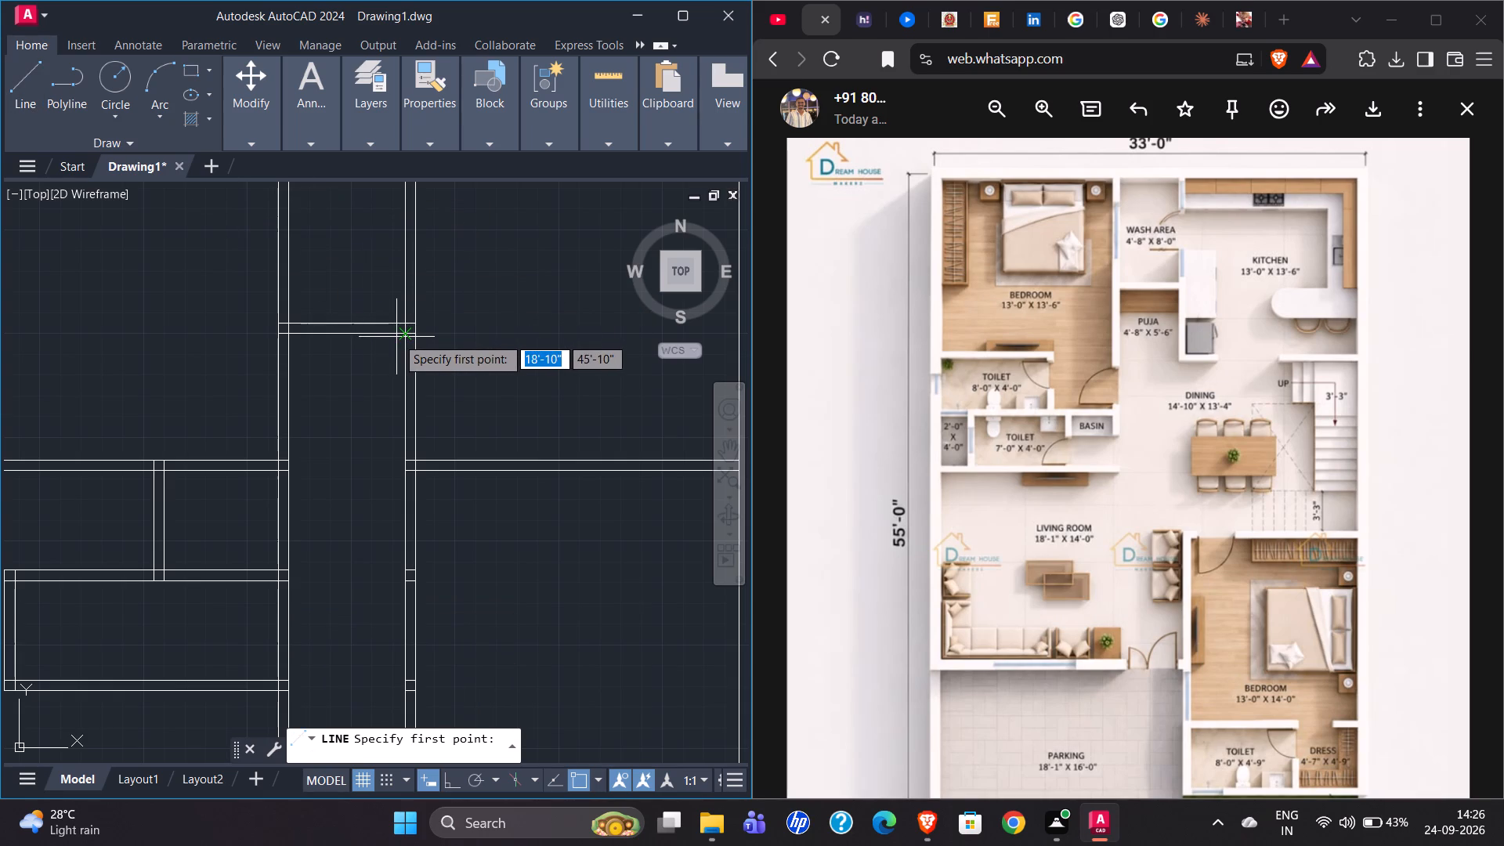
{"action": "left_click", "coordinate": [403, 334]}
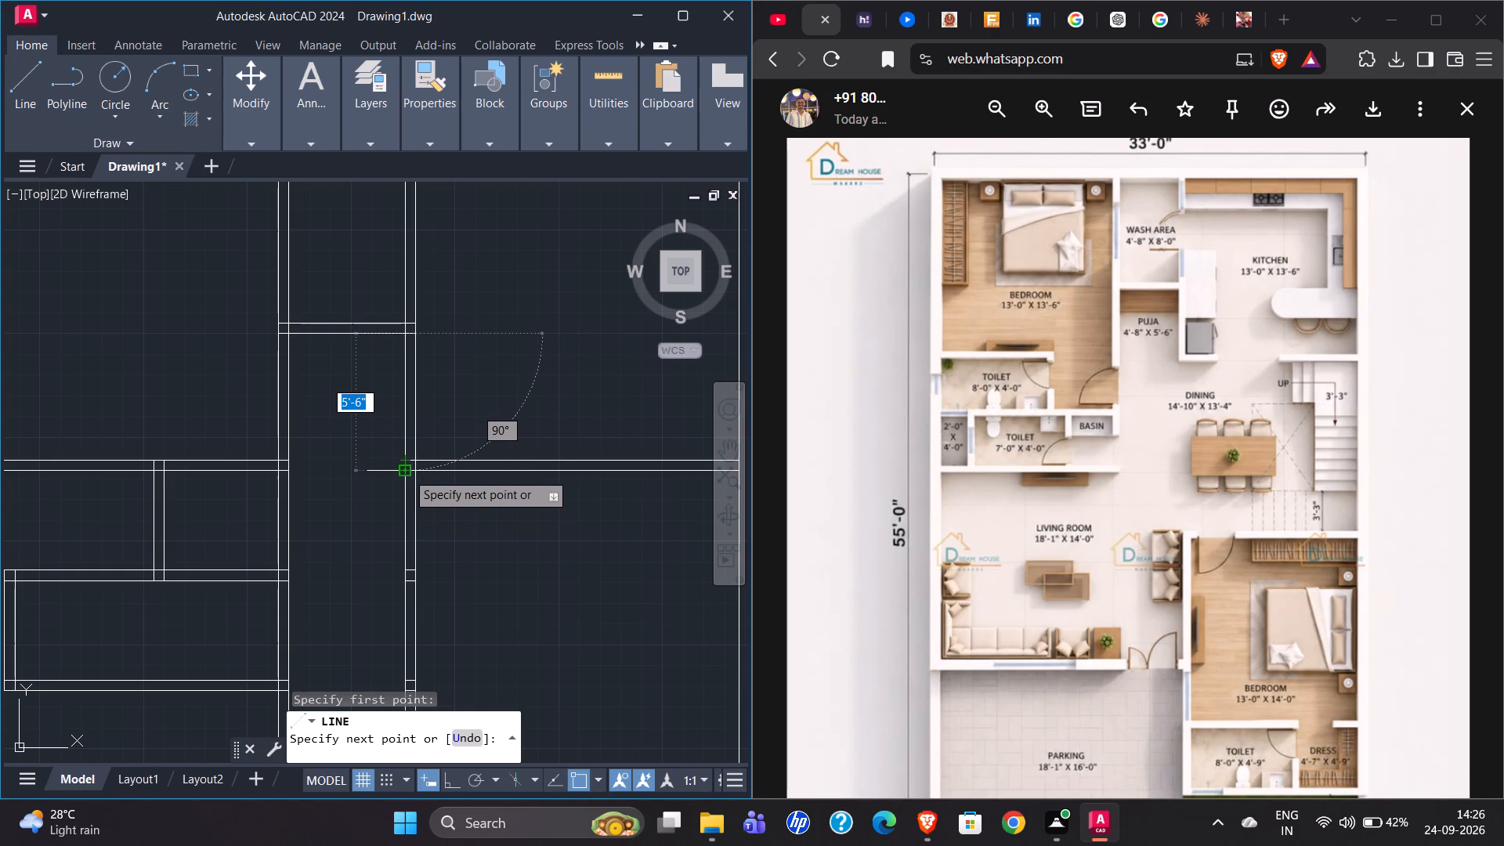
{"action": "key", "text": "Escape"}
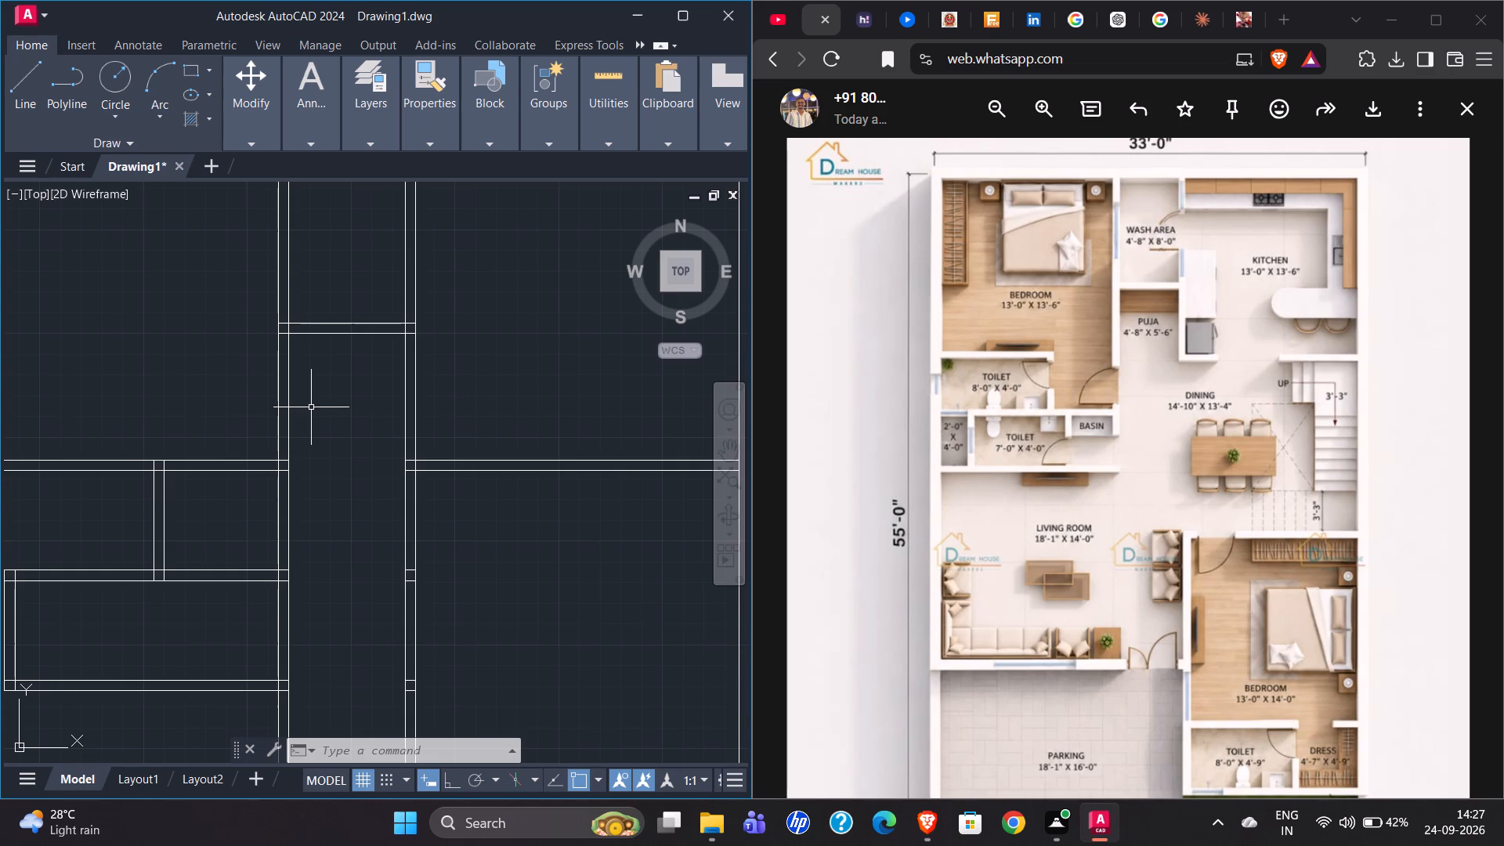
Offset the south line of the kitchen's south partition 13'-4" south to mark the dining area's depth.
{"action": "scroll", "coordinate": [270, 510], "scroll_direction": "down", "scroll_amount": 2}
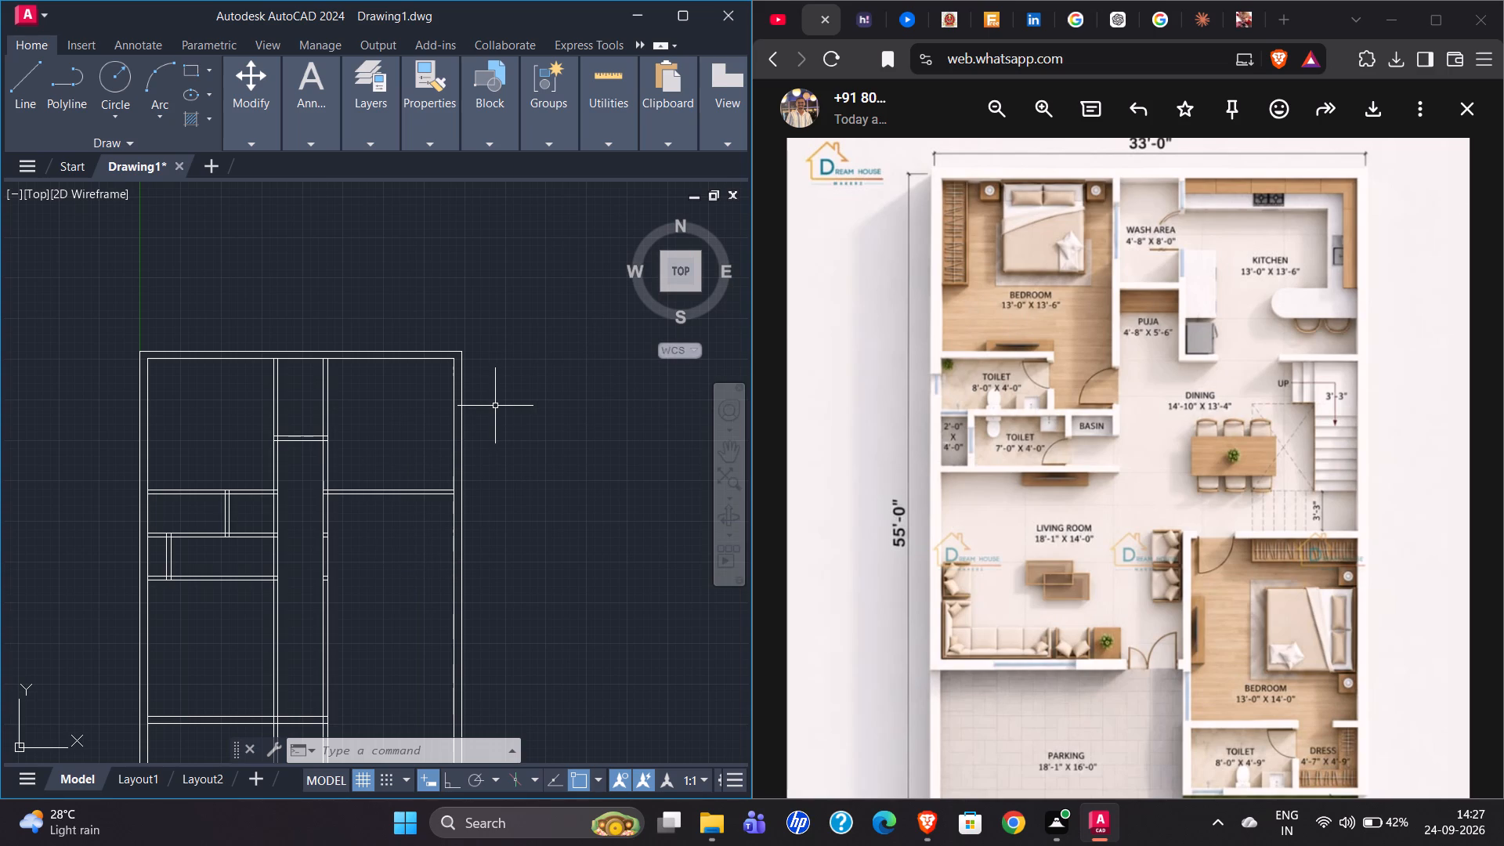
{"action": "scroll", "coordinate": [352, 418], "scroll_direction": "down", "scroll_amount": 2}
{"action": "scroll", "coordinate": [338, 486], "scroll_direction": "up", "scroll_amount": 3}
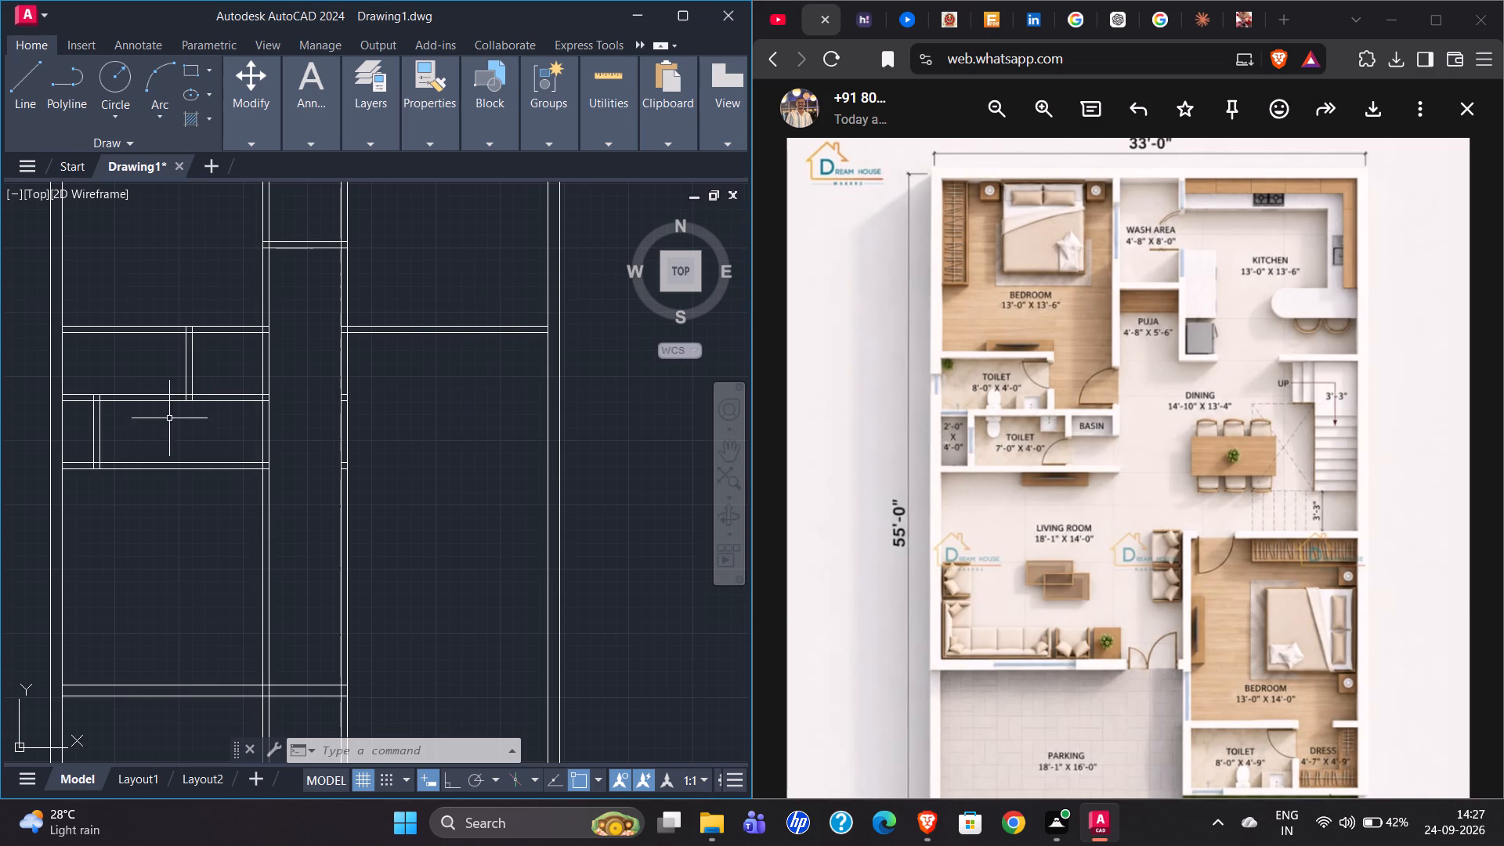
{"action": "left_click", "coordinate": [466, 331]}
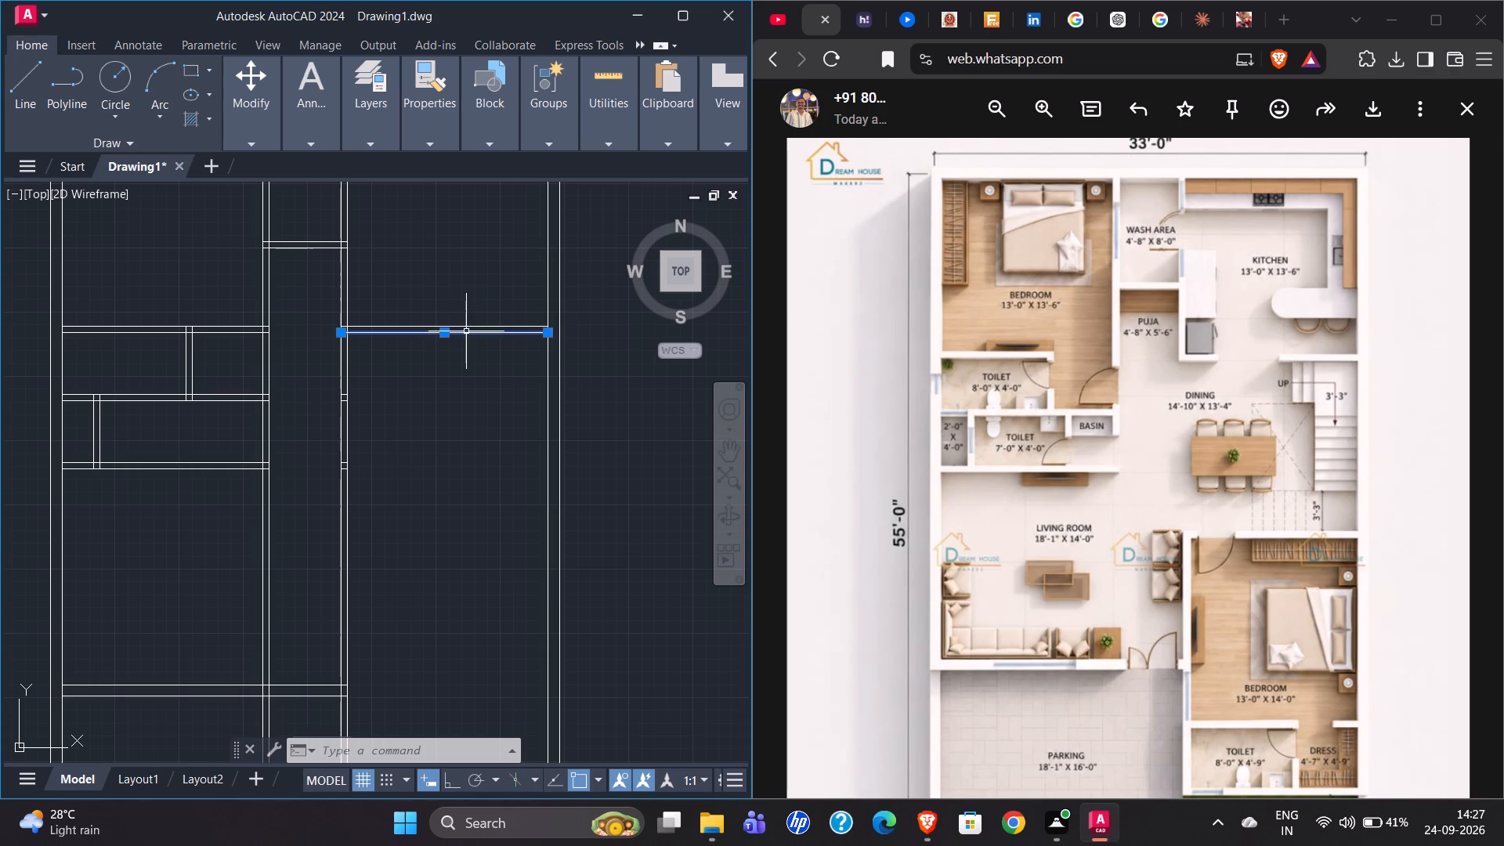
{"action": "key", "text": "o"}
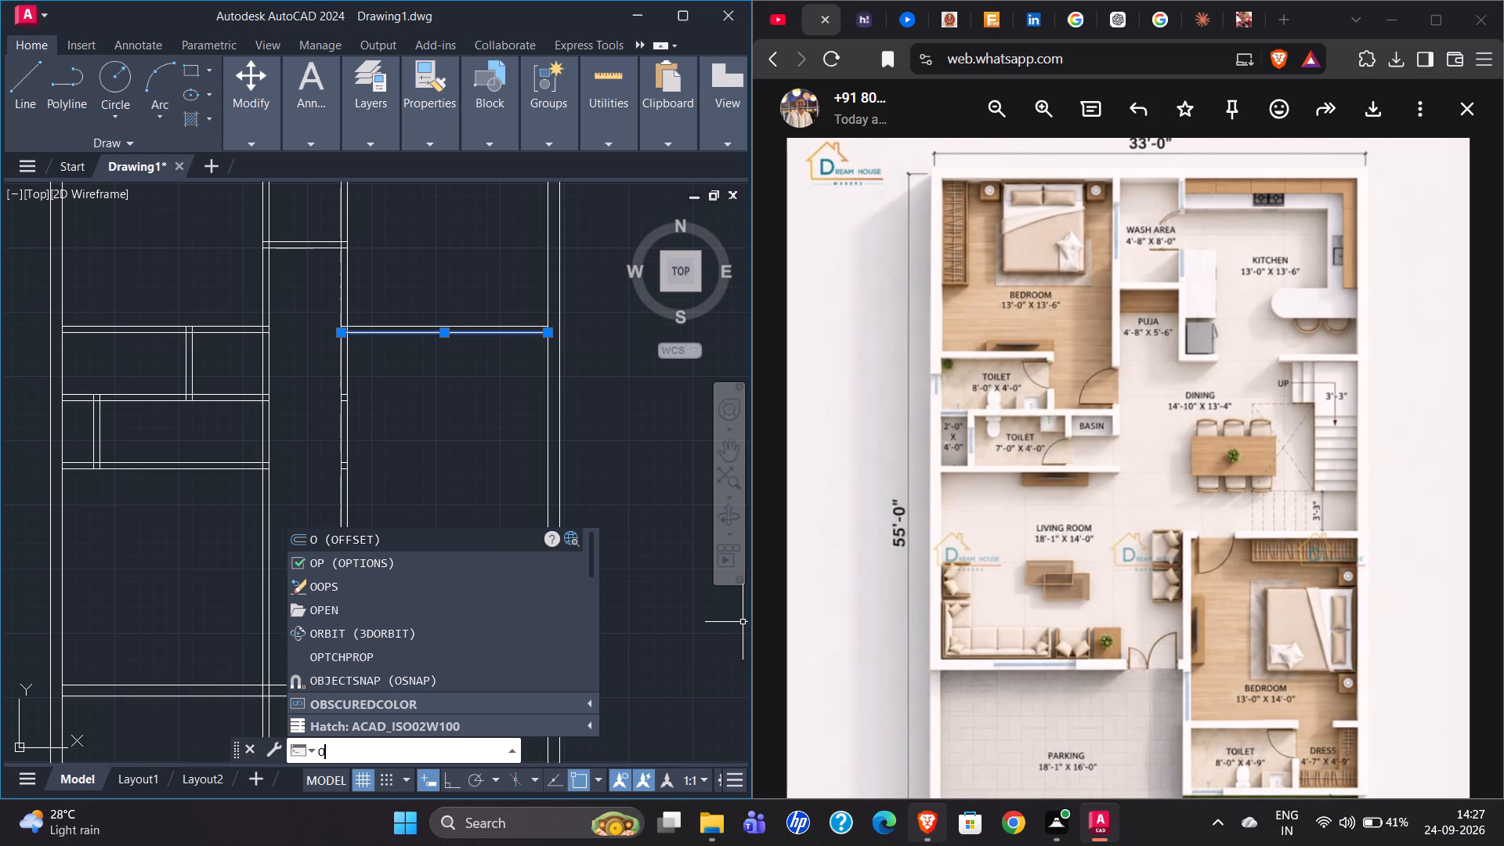
{"action": "key", "text": "Return"}
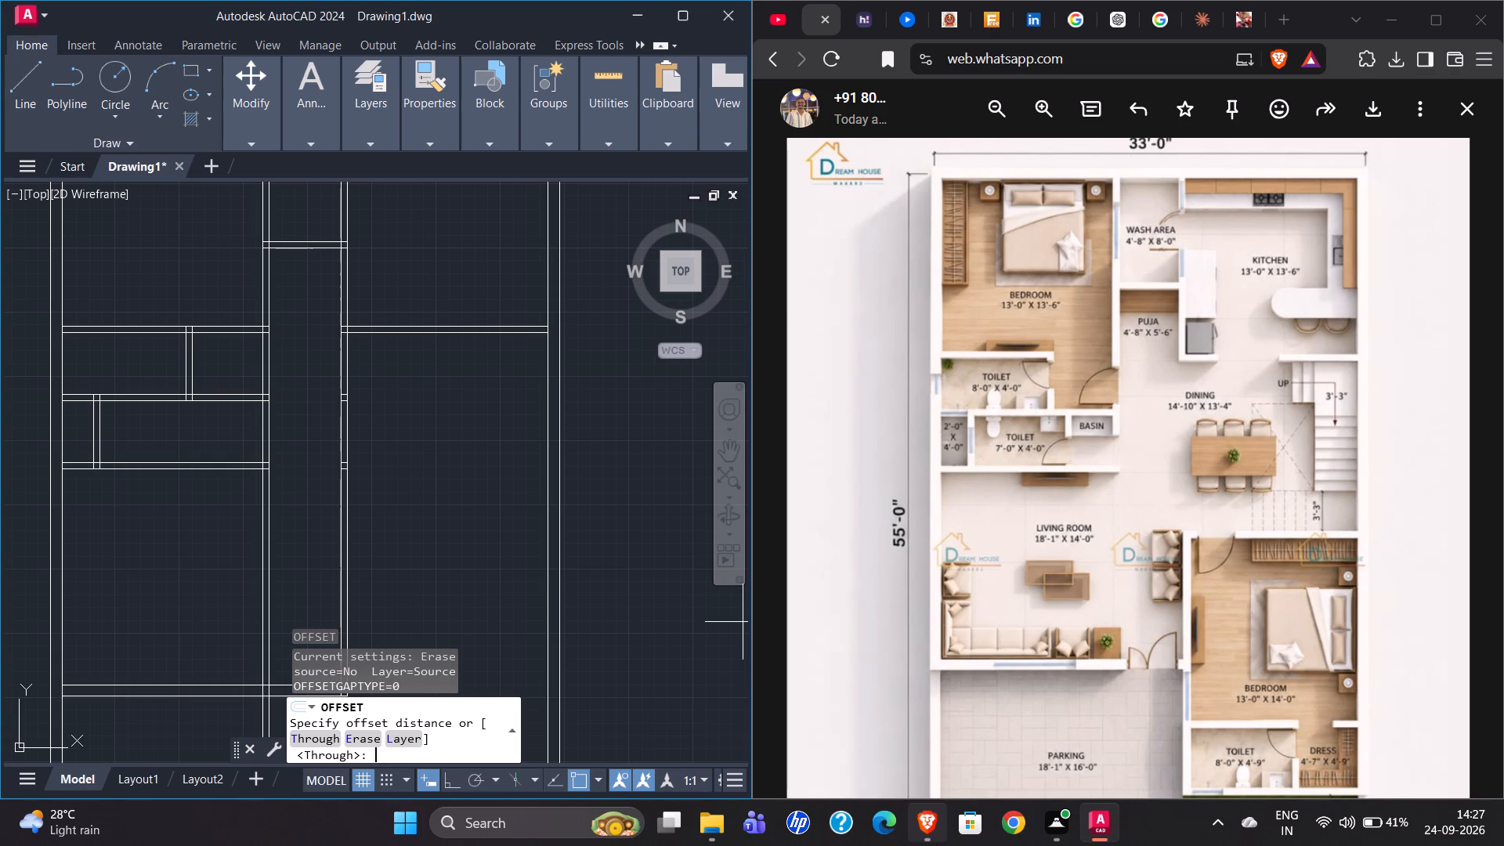
{"action": "type", "text": "13"}
{"action": "key", "text": "apostrophe"}
{"action": "key", "text": "4"}
{"action": "key", "text": "shift+quotedbl"}
{"action": "key", "text": "Return"}
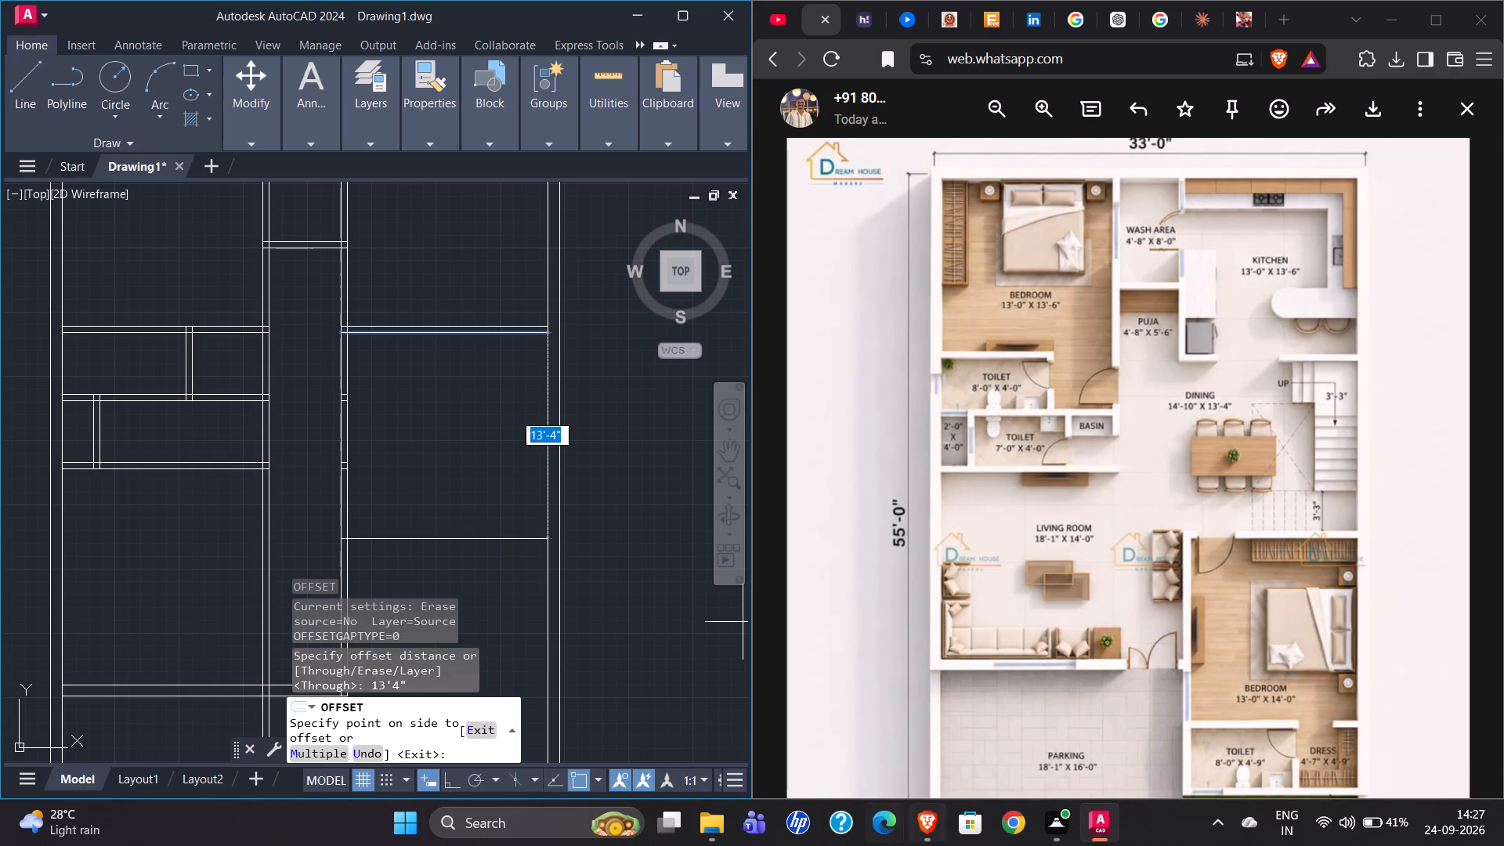
{"action": "left_click", "coordinate": [472, 581]}
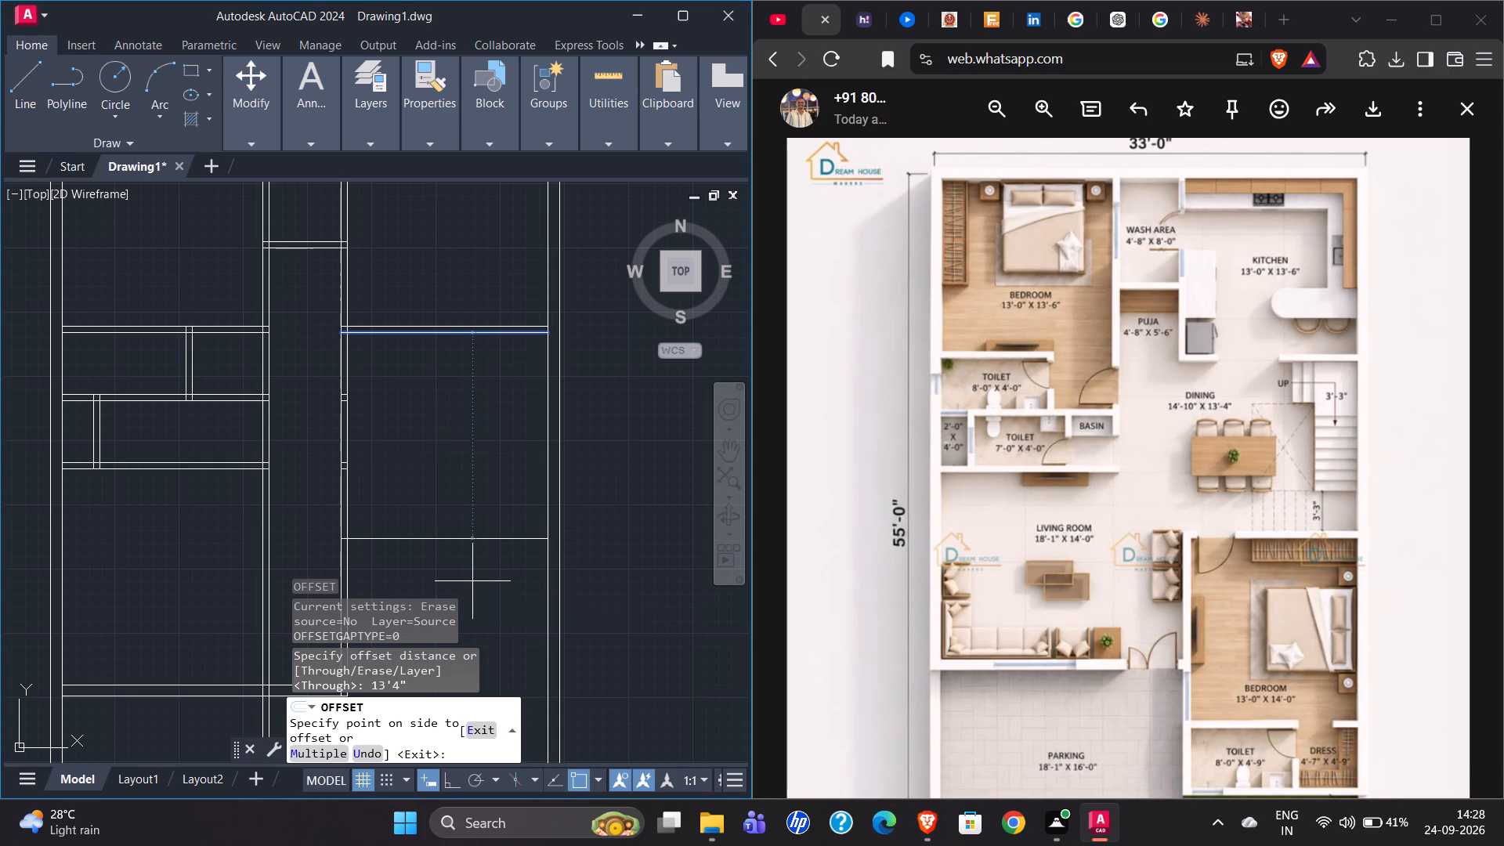
Offset the new line on the dining area's south side 5" south to form the partition above the lower bedroom.
{"action": "scroll", "coordinate": [445, 412], "scroll_direction": "down", "scroll_amount": 3}
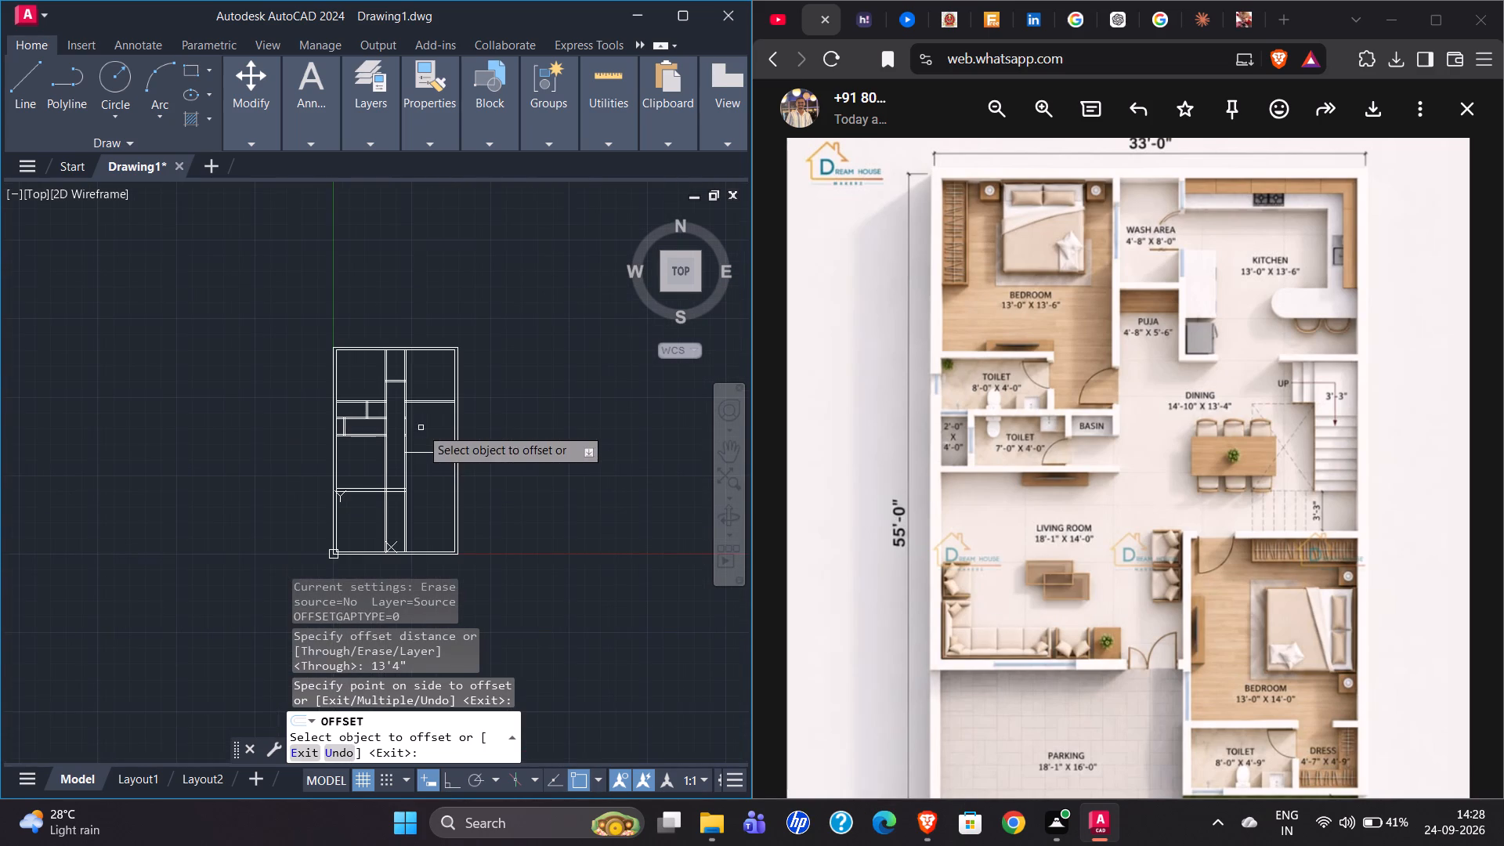
{"action": "scroll", "coordinate": [426, 471], "scroll_direction": "up", "scroll_amount": 2}
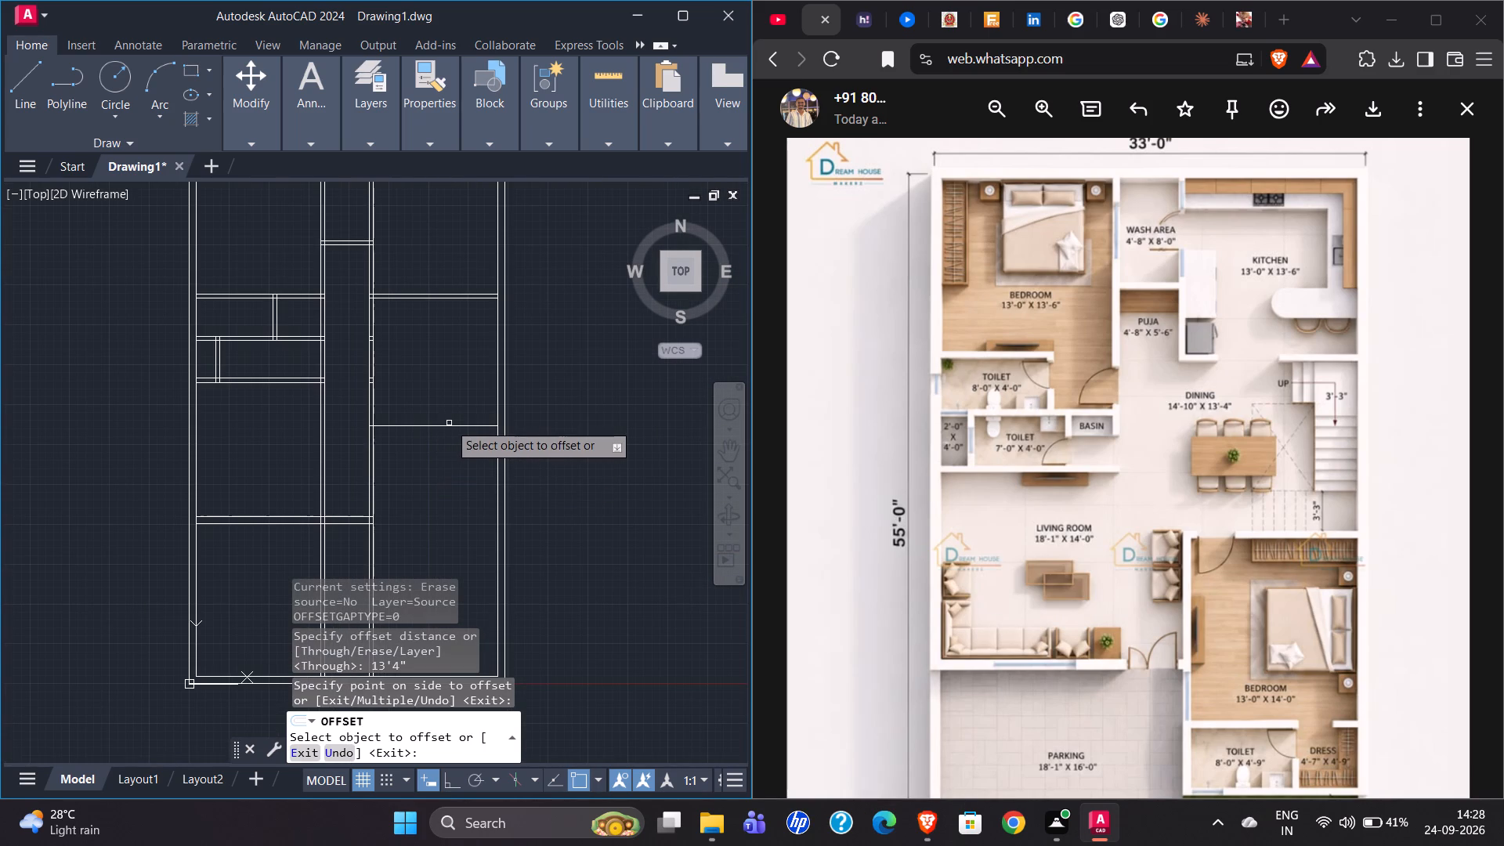
{"action": "left_click", "coordinate": [449, 427]}
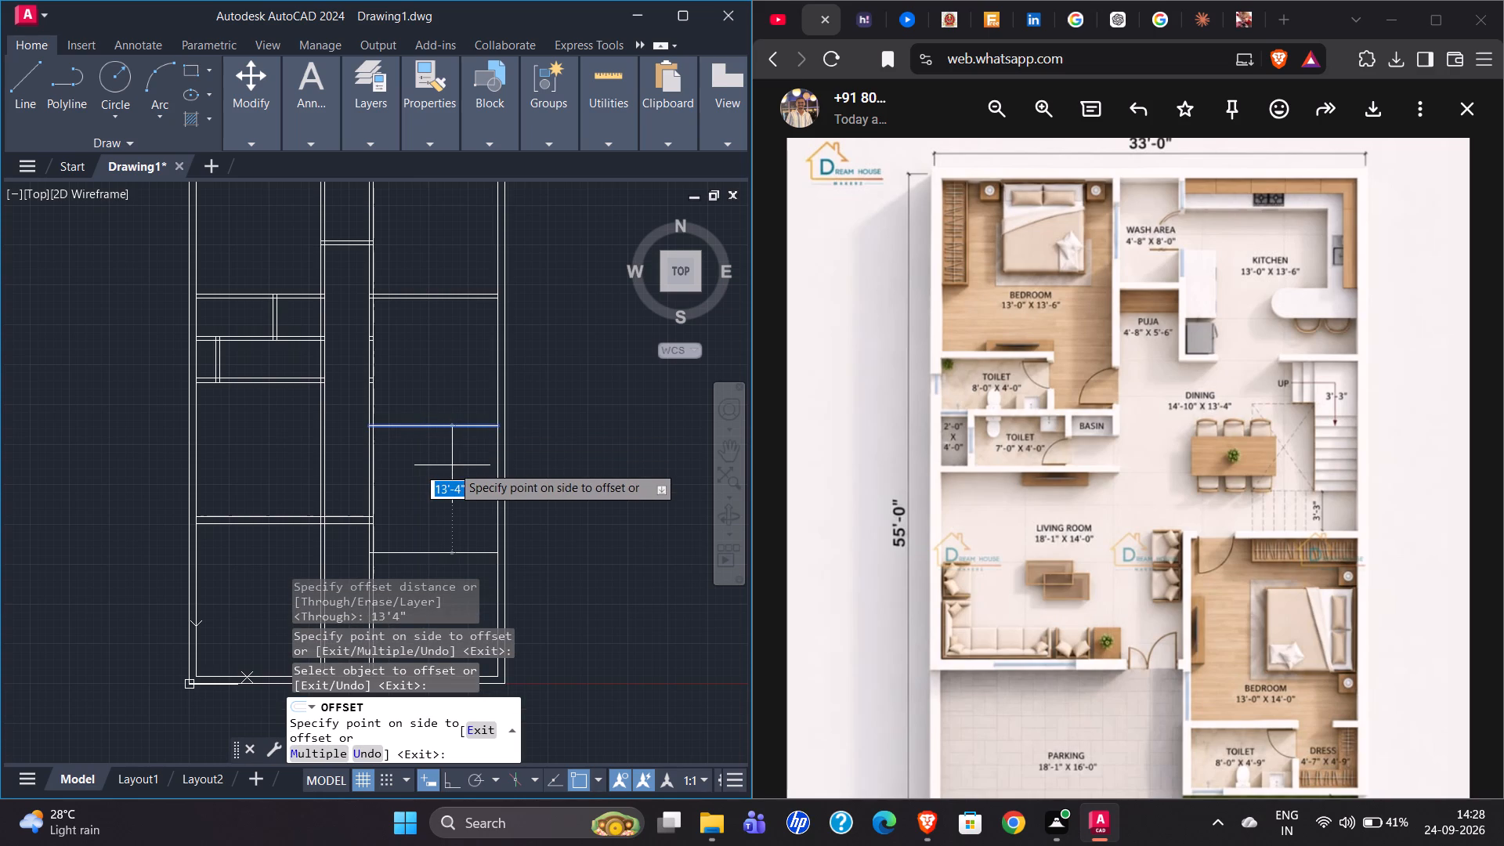
{"action": "type", "text": "5\""}
{"action": "key", "text": "Return"}
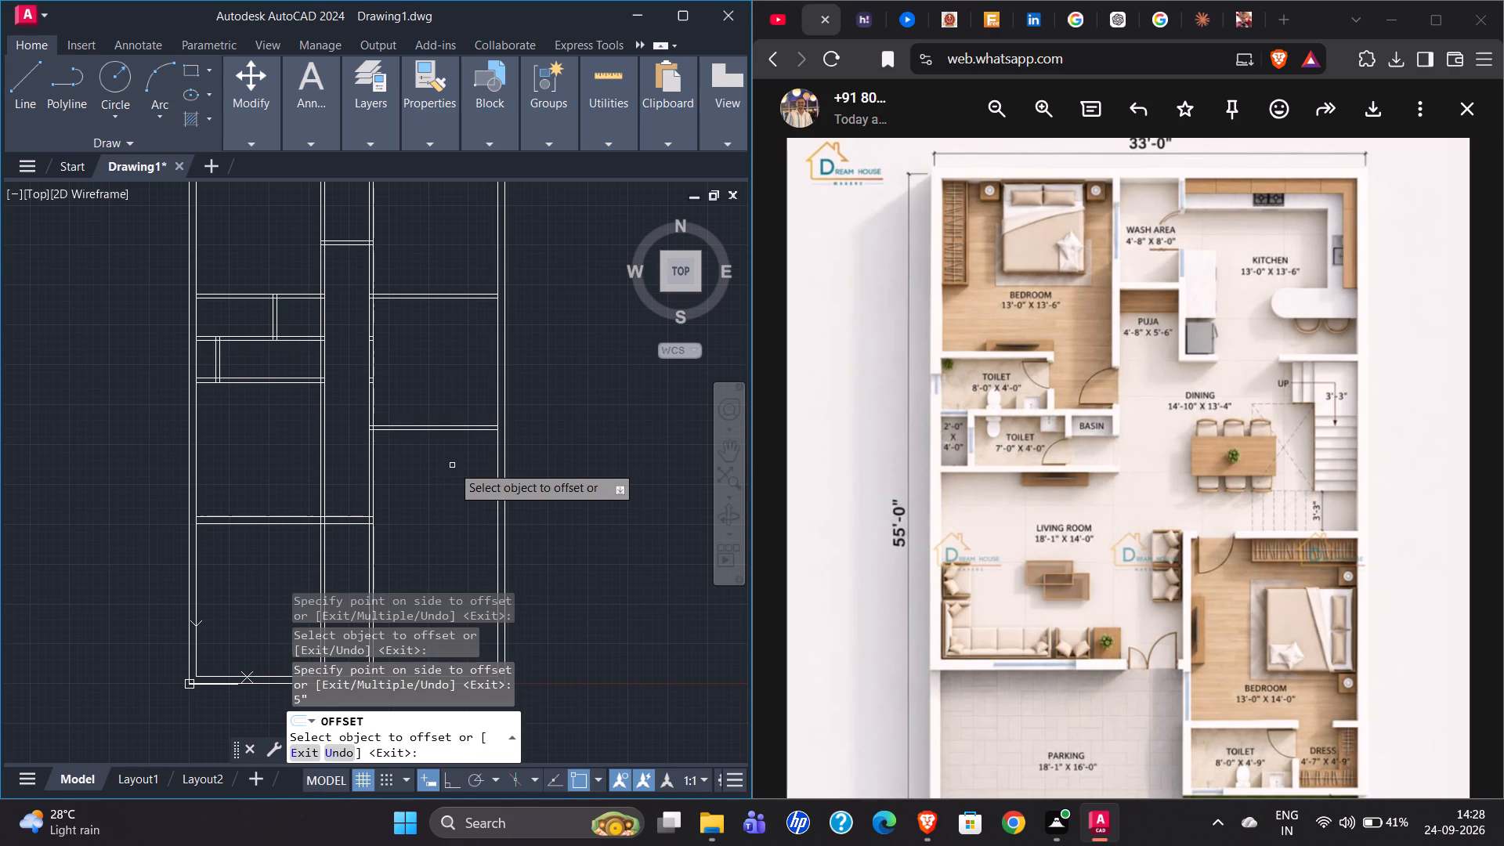
Offset the south line of the partition between dining and lower bedroom 14' south to mark the bedroom's south side.
{"action": "left_click", "coordinate": [412, 431]}
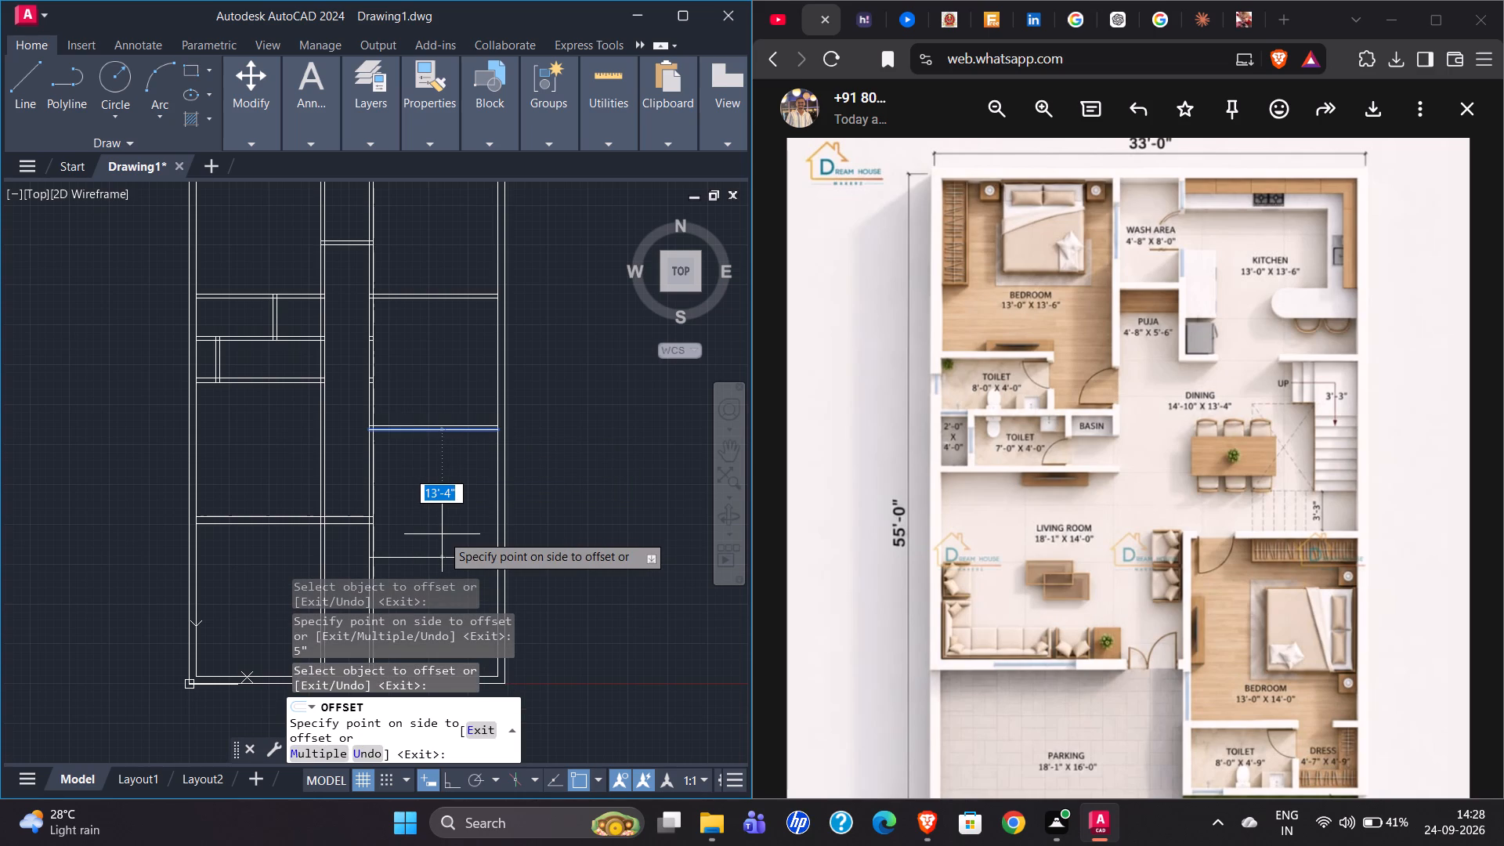
{"action": "type", "text": "14'"}
{"action": "key", "text": "Return"}
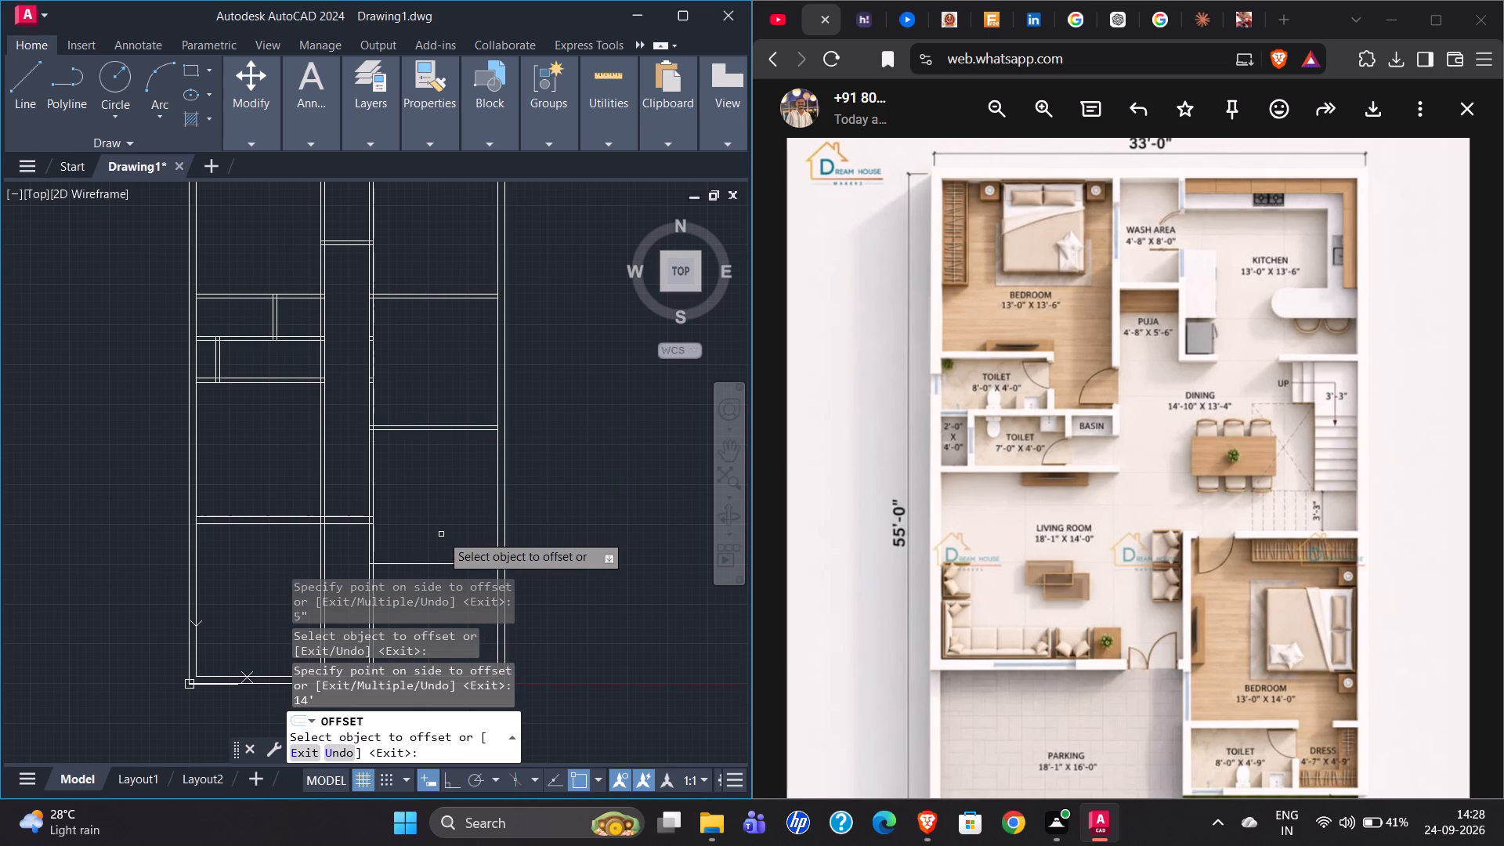
Offset the new line on the lower bedroom's south side southward.
{"action": "scroll", "coordinate": [436, 438], "scroll_direction": "down", "scroll_amount": 2}
{"action": "scroll", "coordinate": [434, 490], "scroll_direction": "up", "scroll_amount": 3}
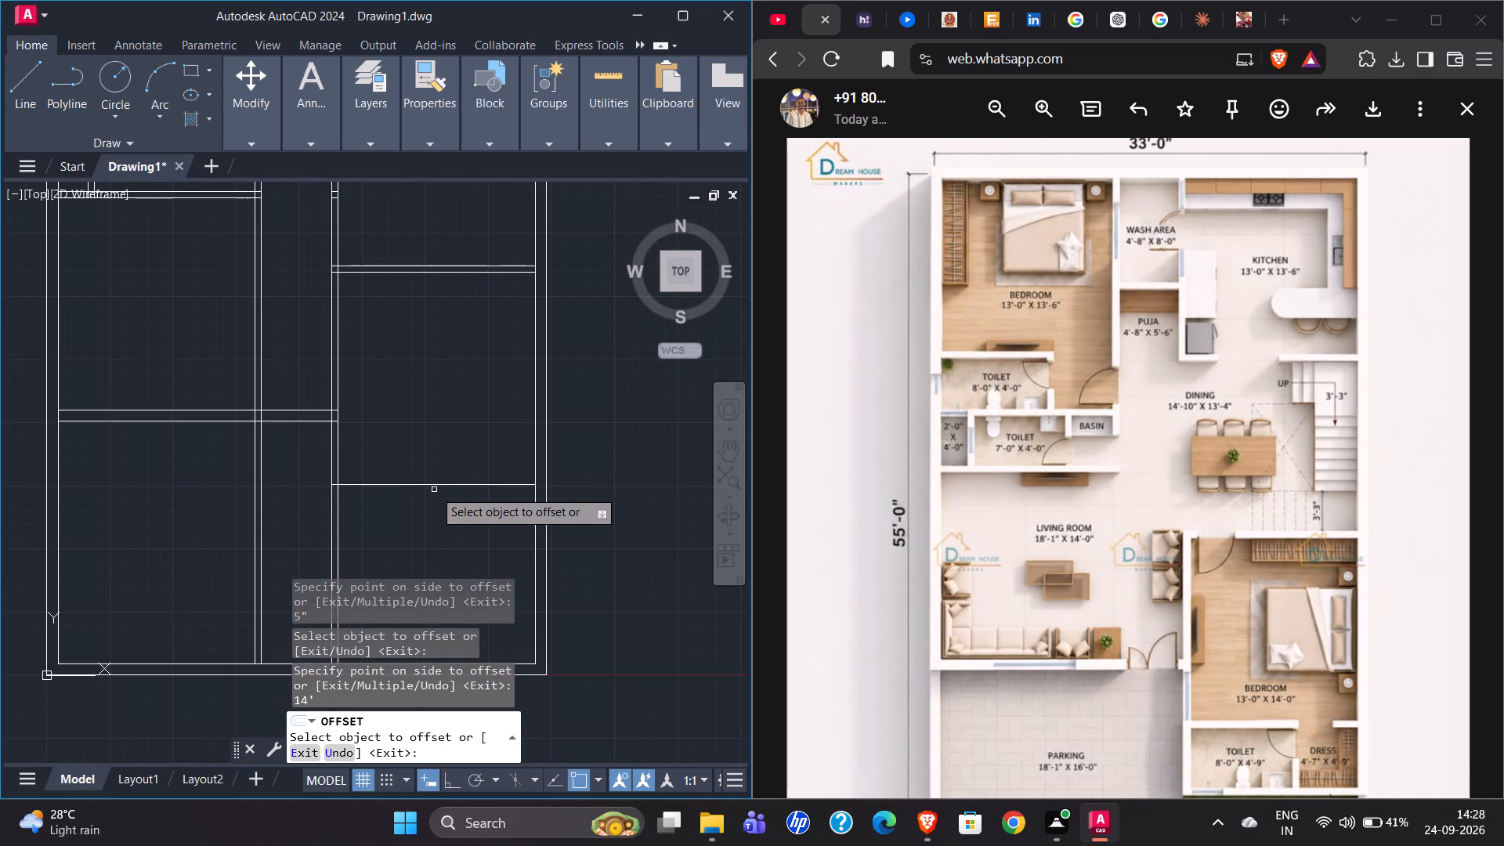
{"action": "left_click", "coordinate": [432, 486]}
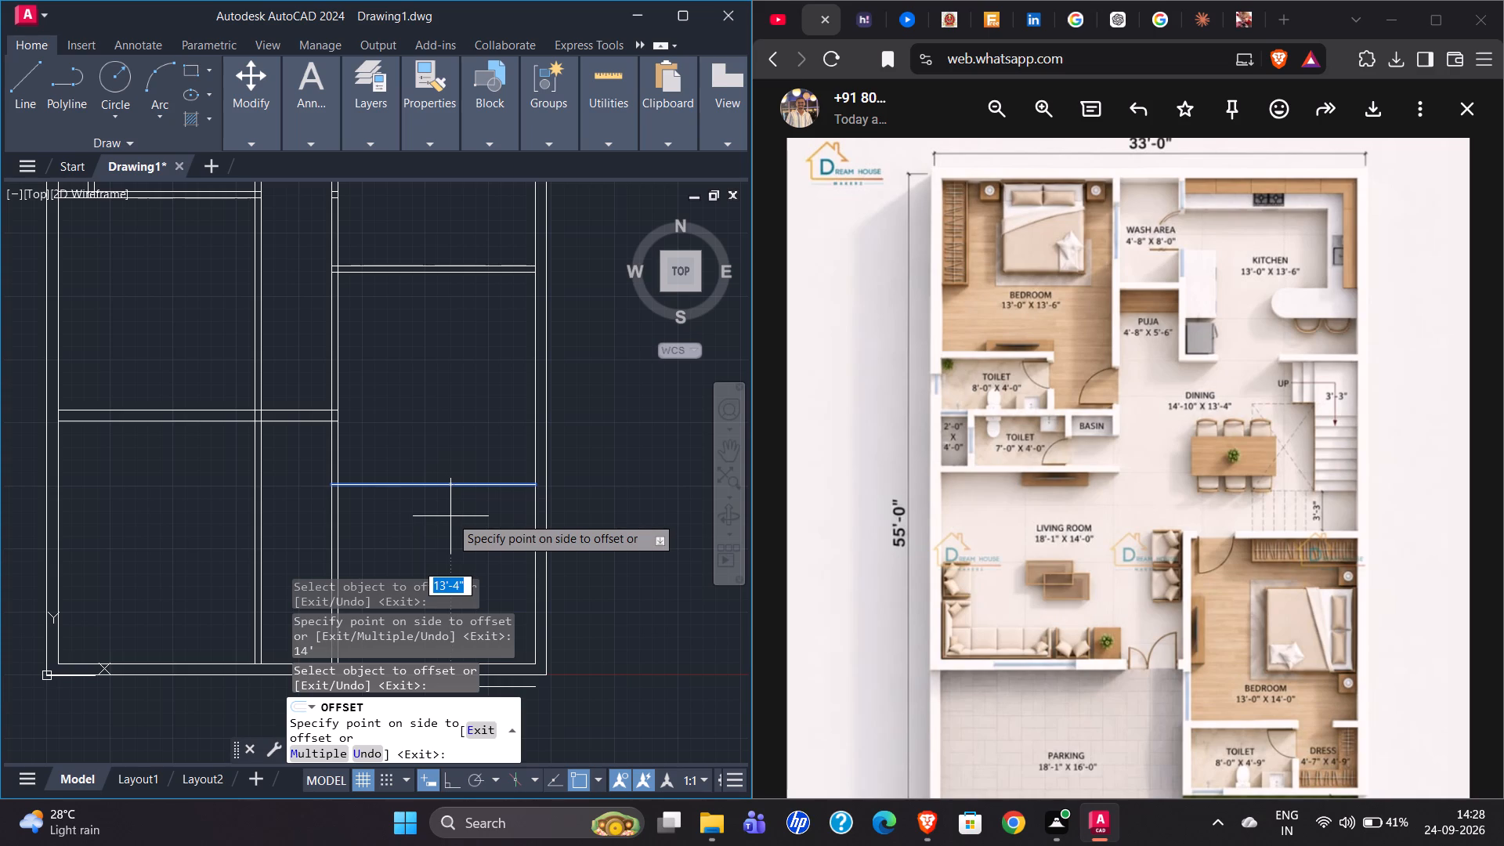
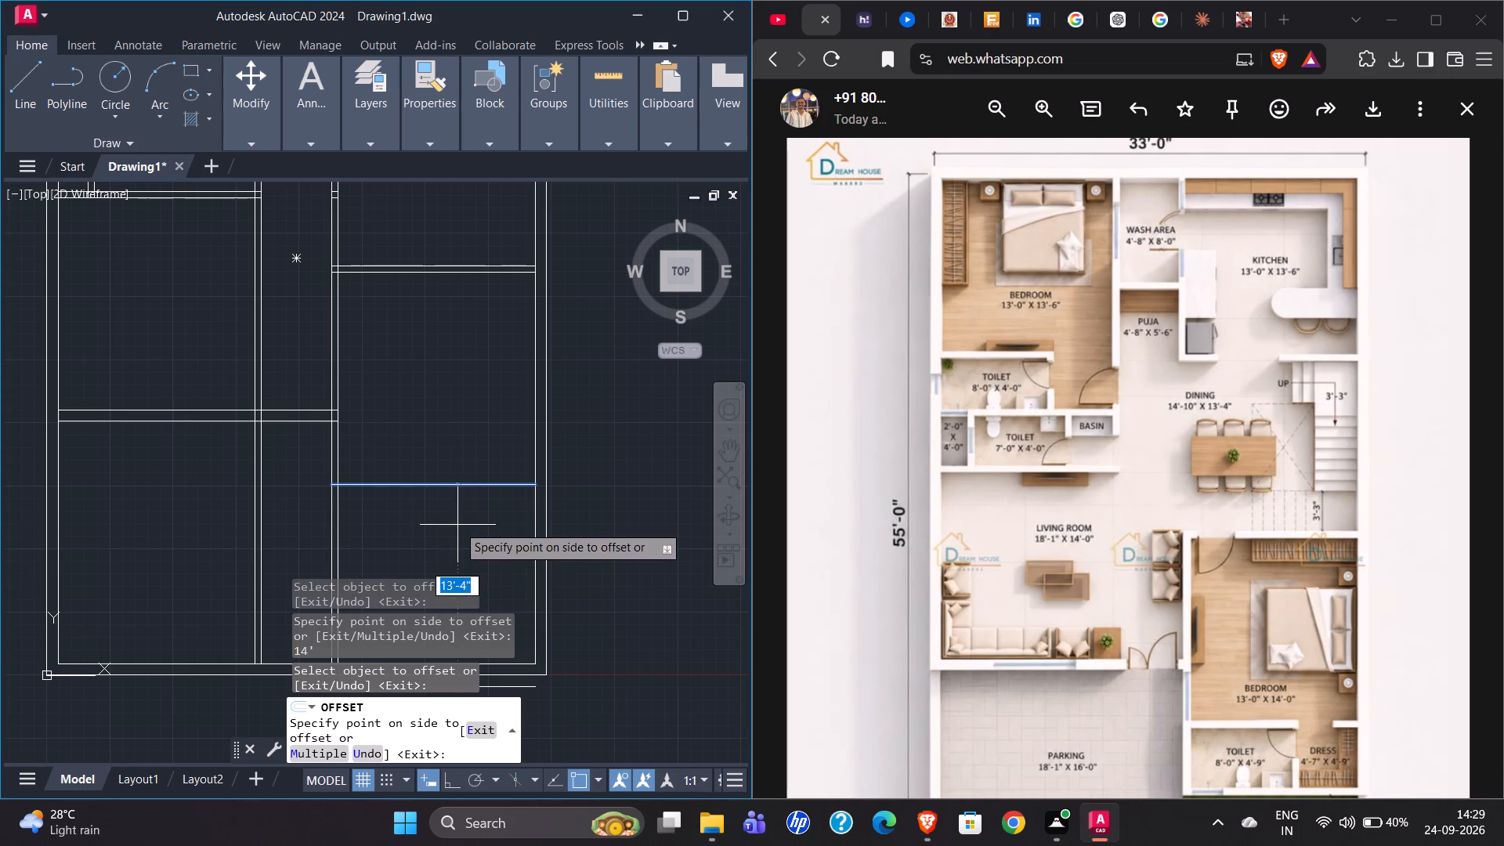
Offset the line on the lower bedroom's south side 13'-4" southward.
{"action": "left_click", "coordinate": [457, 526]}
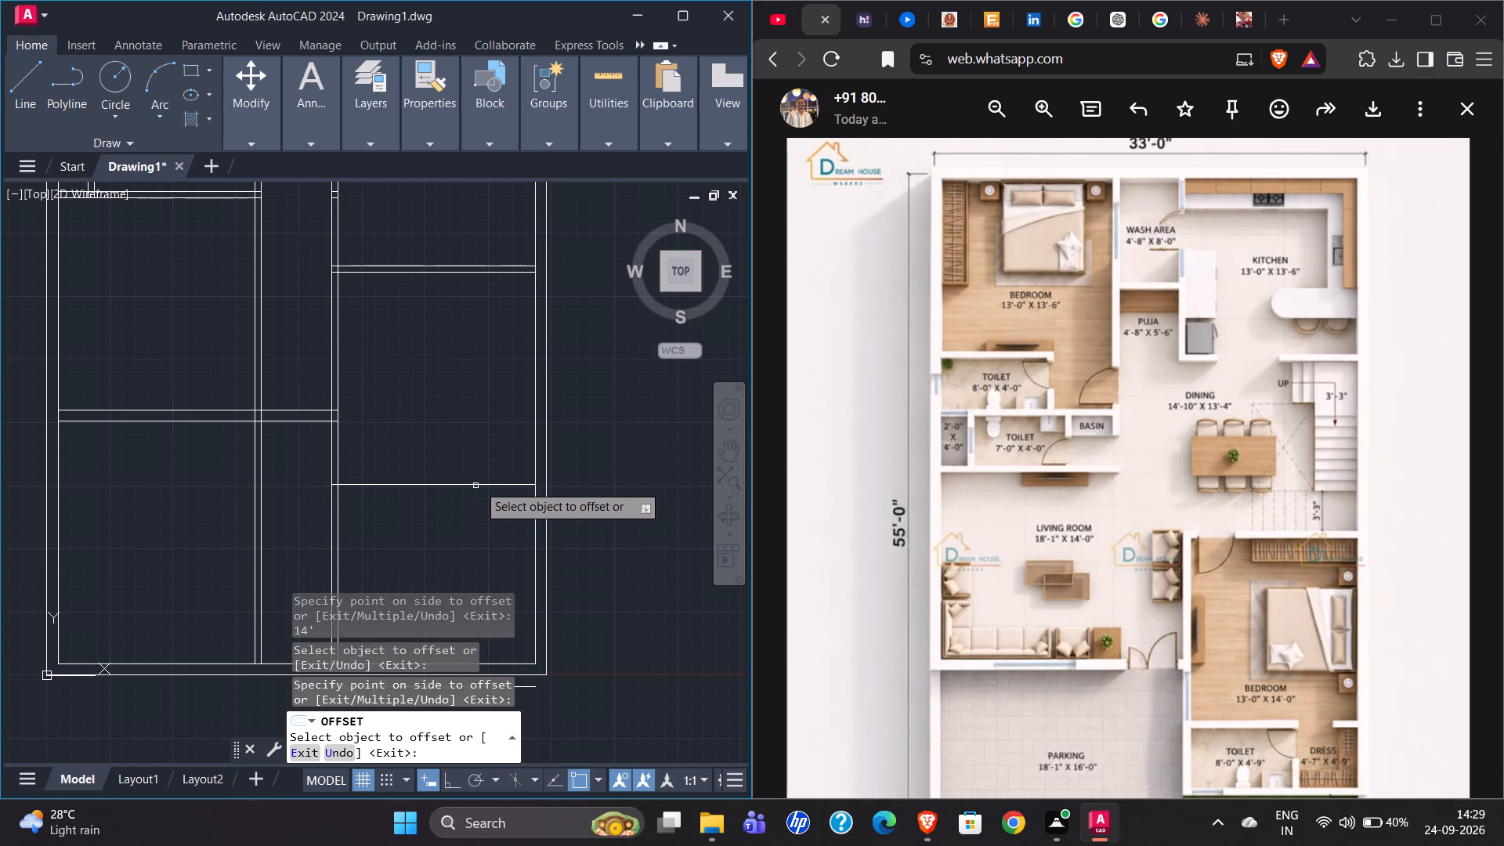
Offset the line on the lower bedroom's south side 5" south to form the partition above the toilet and dress.
{"action": "left_click", "coordinate": [480, 483]}
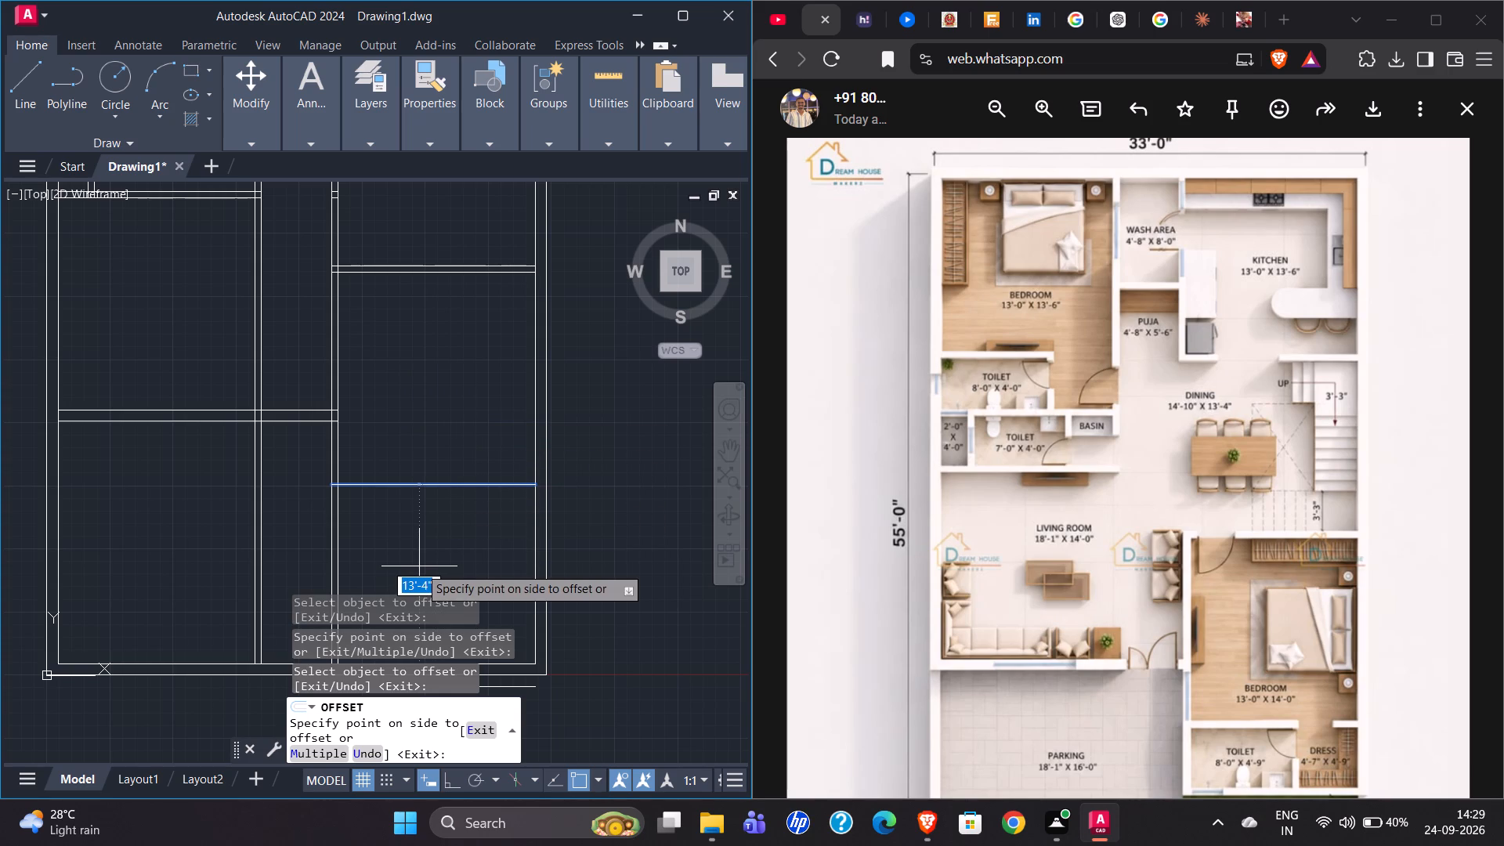
{"action": "type", "text": "5\""}
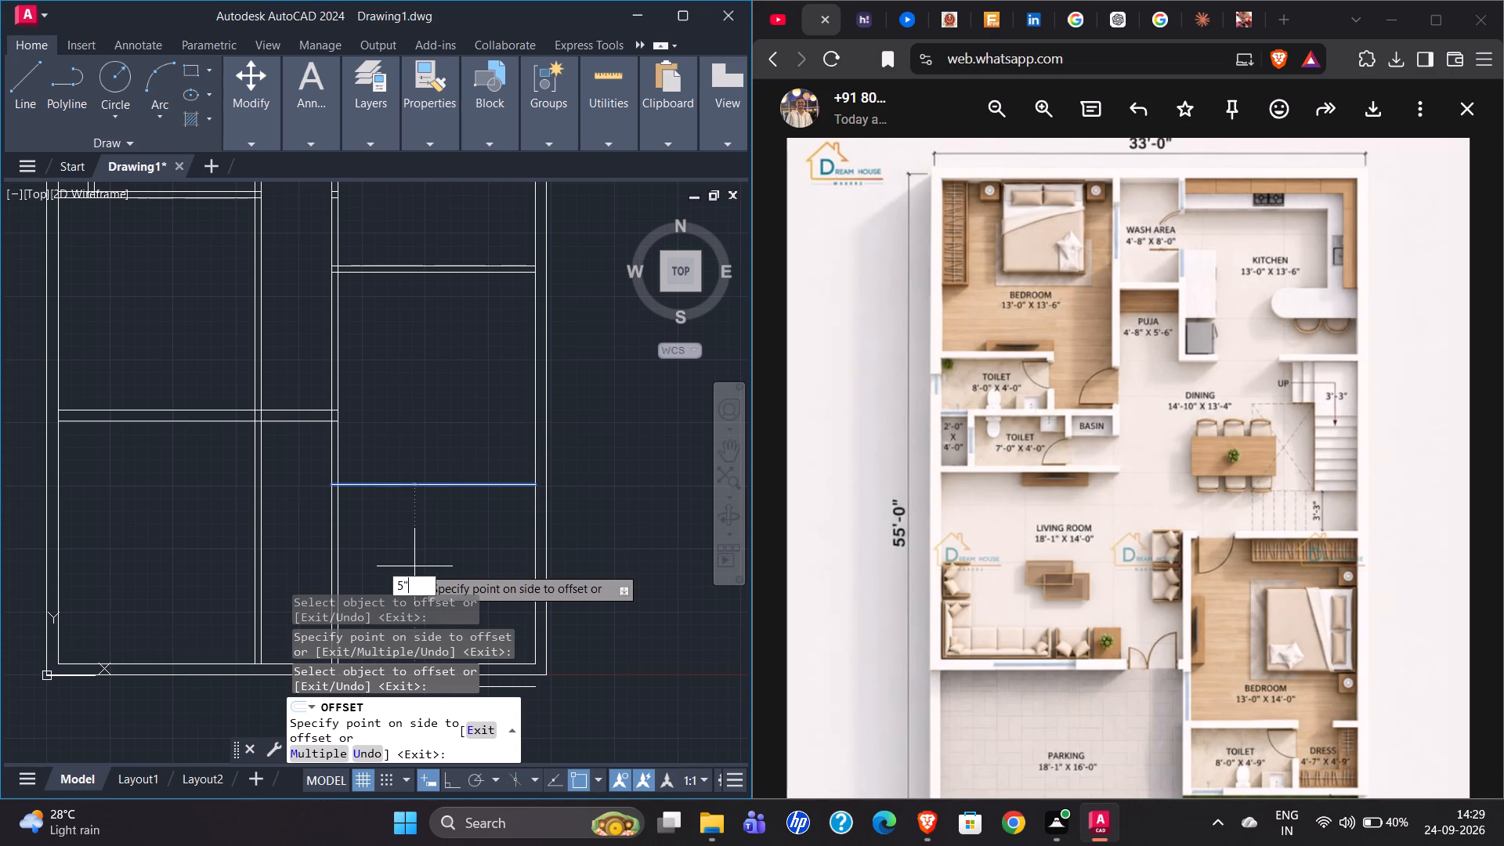
{"action": "key", "text": "Return"}
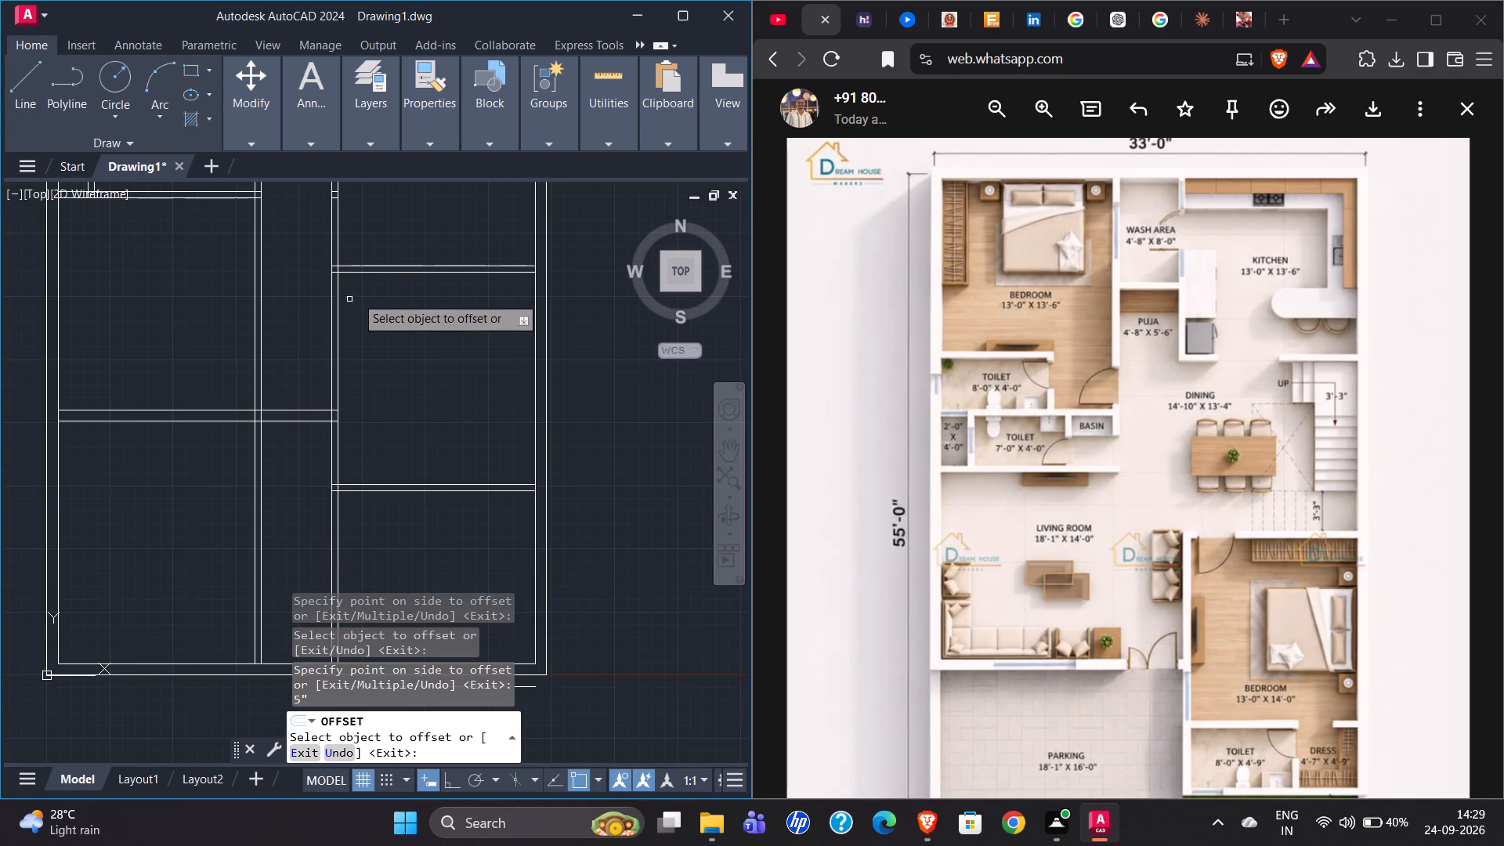
Consult the reference's lower rooms and offset the south line of the lower bedroom's south partition 4'9" south for the toilet and dress depth.
{"action": "scroll", "coordinate": [360, 294], "scroll_direction": "down", "scroll_amount": 1}
{"action": "scroll", "coordinate": [446, 530], "scroll_direction": "up", "scroll_amount": 1}
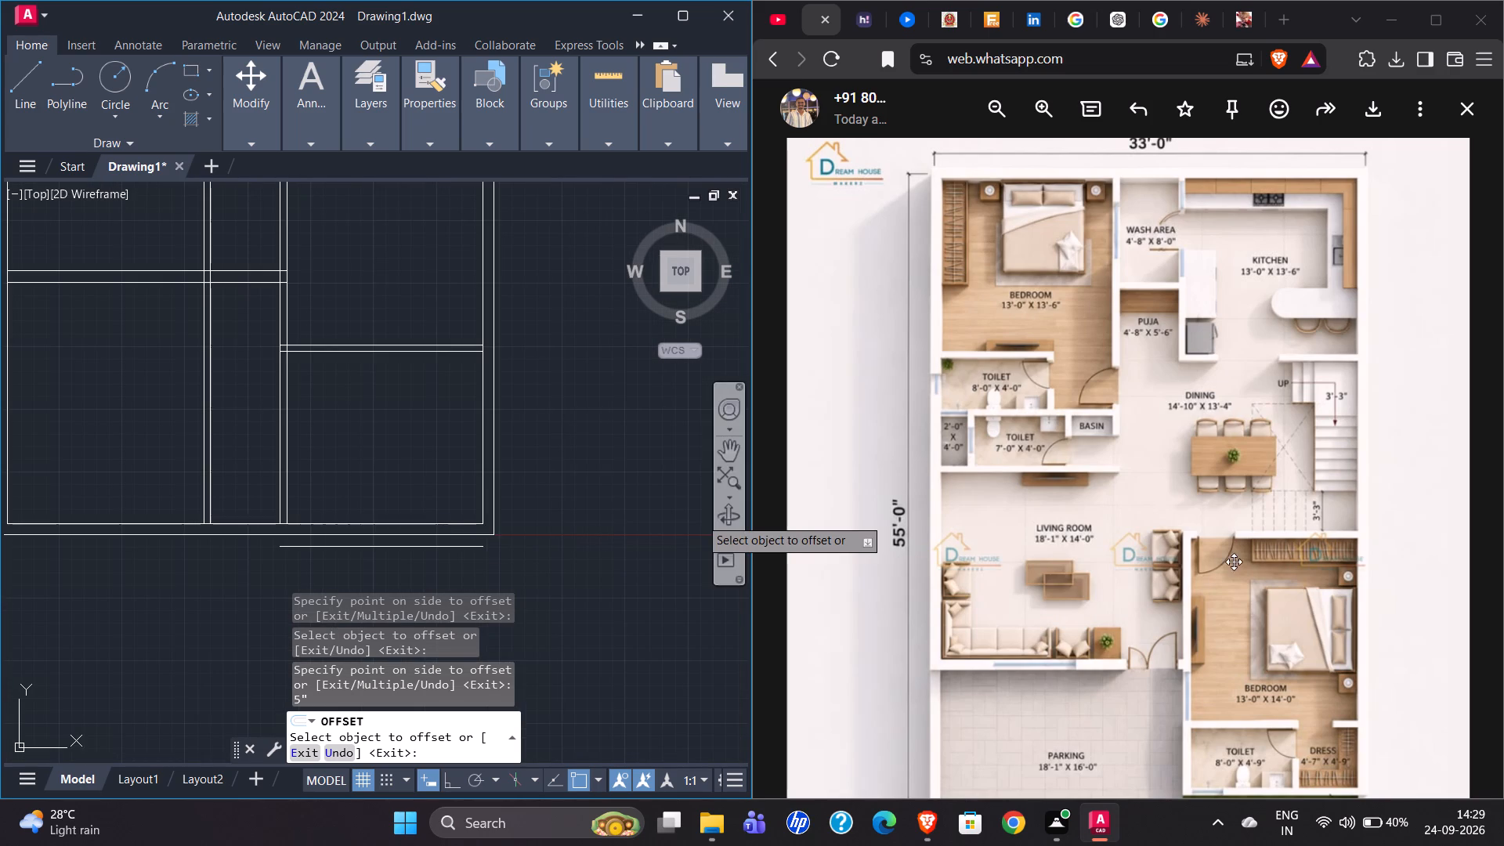
{"action": "scroll", "coordinate": [1184, 471], "scroll_direction": "down", "scroll_amount": 4}
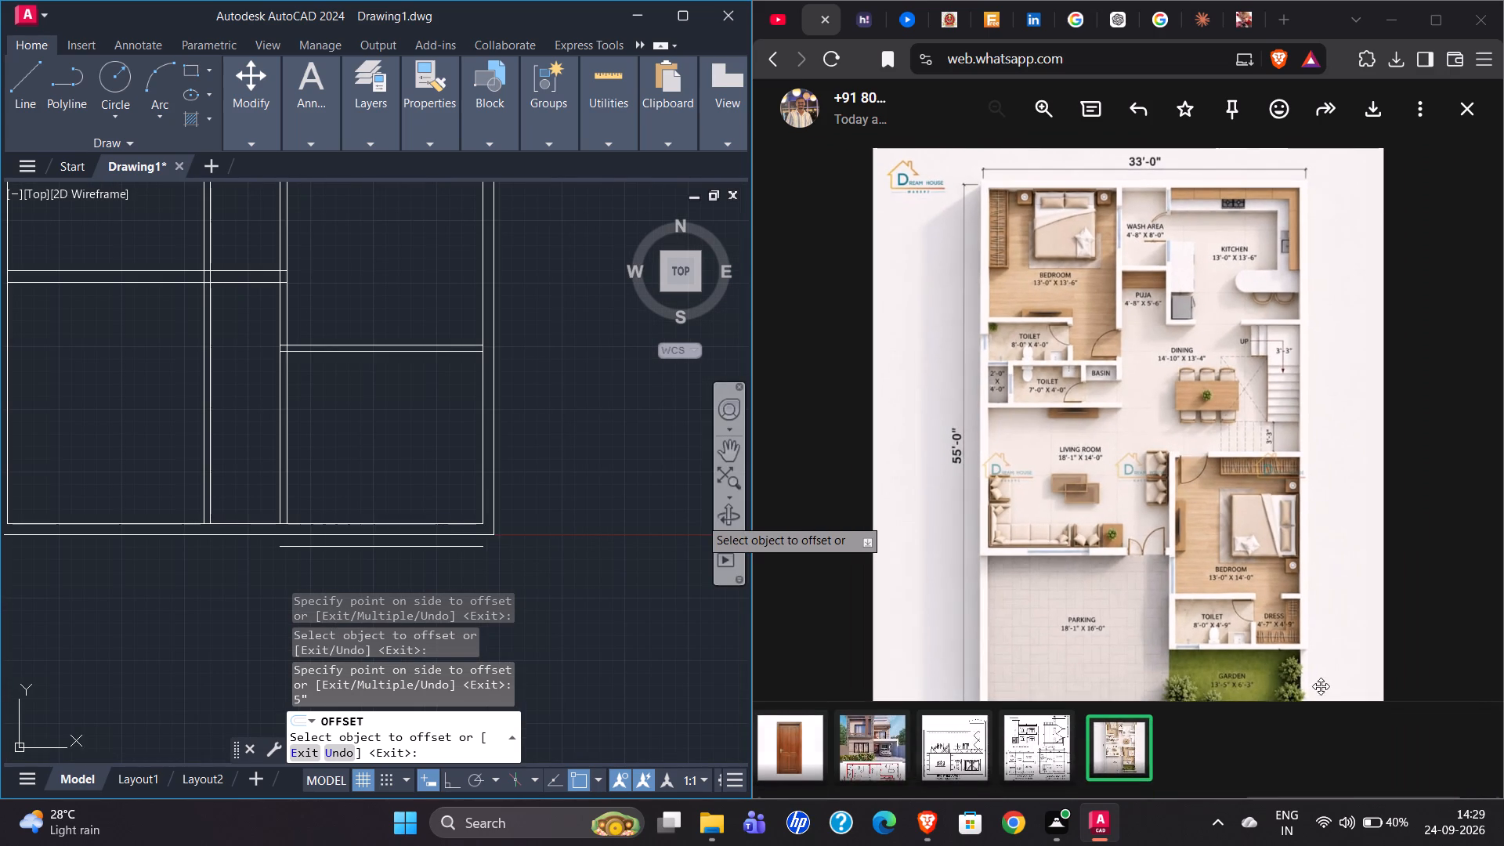
{"action": "scroll", "coordinate": [1078, 277], "scroll_direction": "down", "scroll_amount": 4}
{"action": "scroll", "coordinate": [1234, 587], "scroll_direction": "up", "scroll_amount": 5}
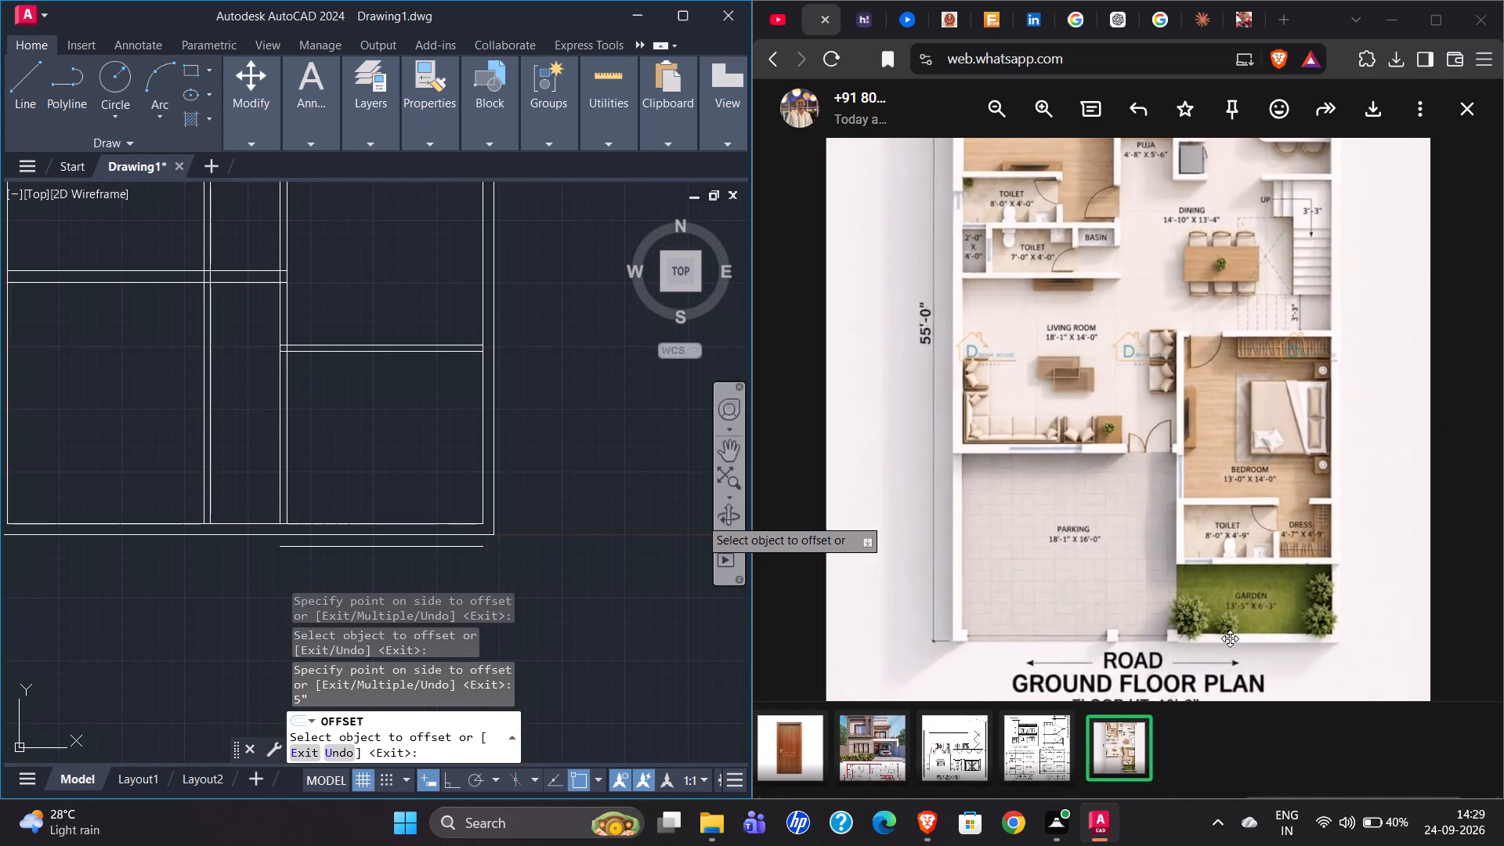
{"action": "scroll", "coordinate": [1230, 638], "scroll_direction": "up", "scroll_amount": 5}
{"action": "scroll", "coordinate": [1287, 568], "scroll_direction": "up", "scroll_amount": 2}
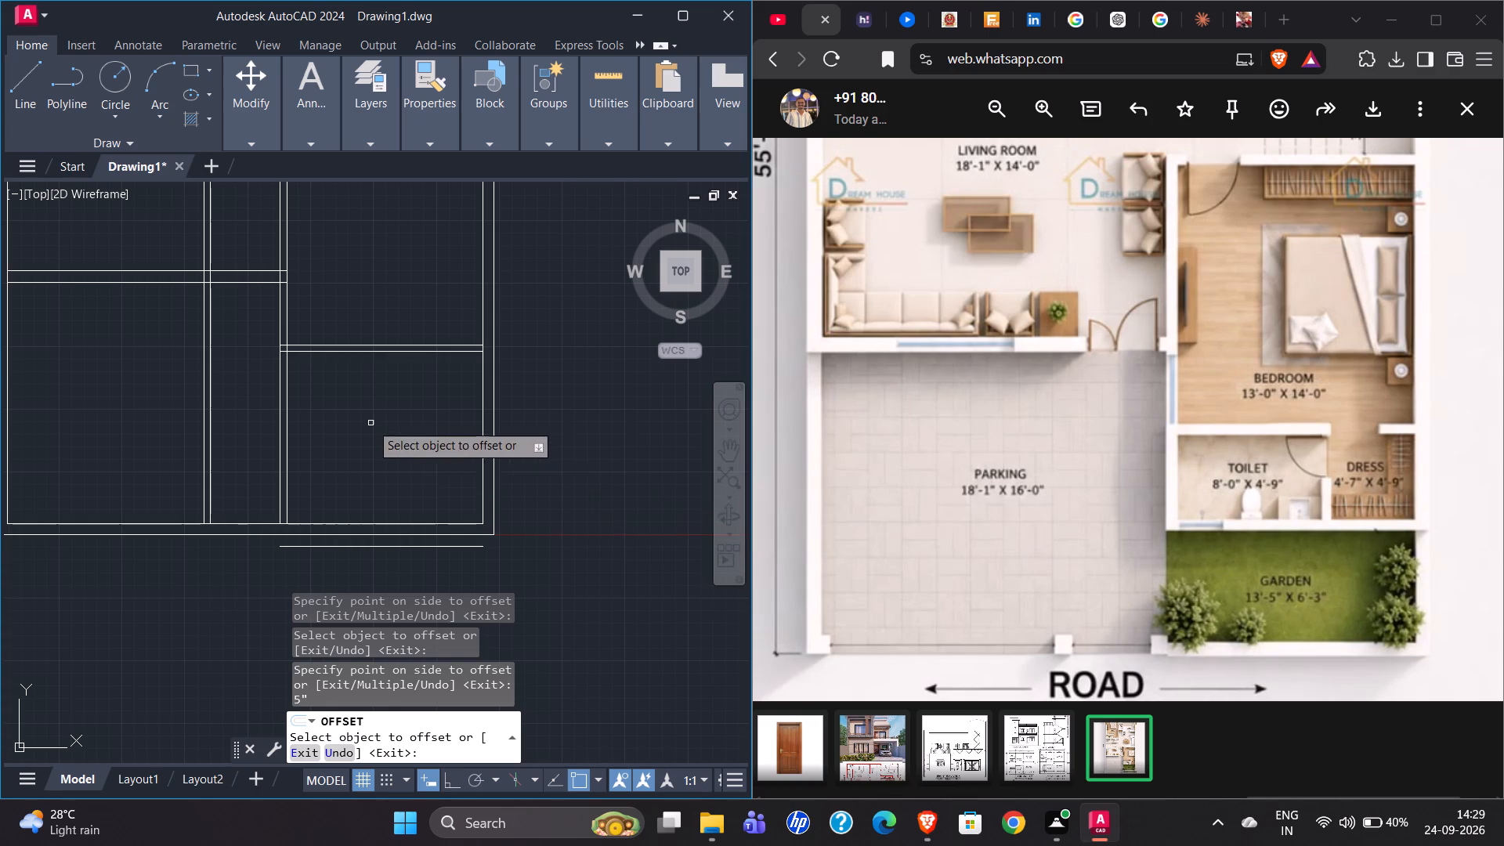
{"action": "left_click", "coordinate": [360, 352]}
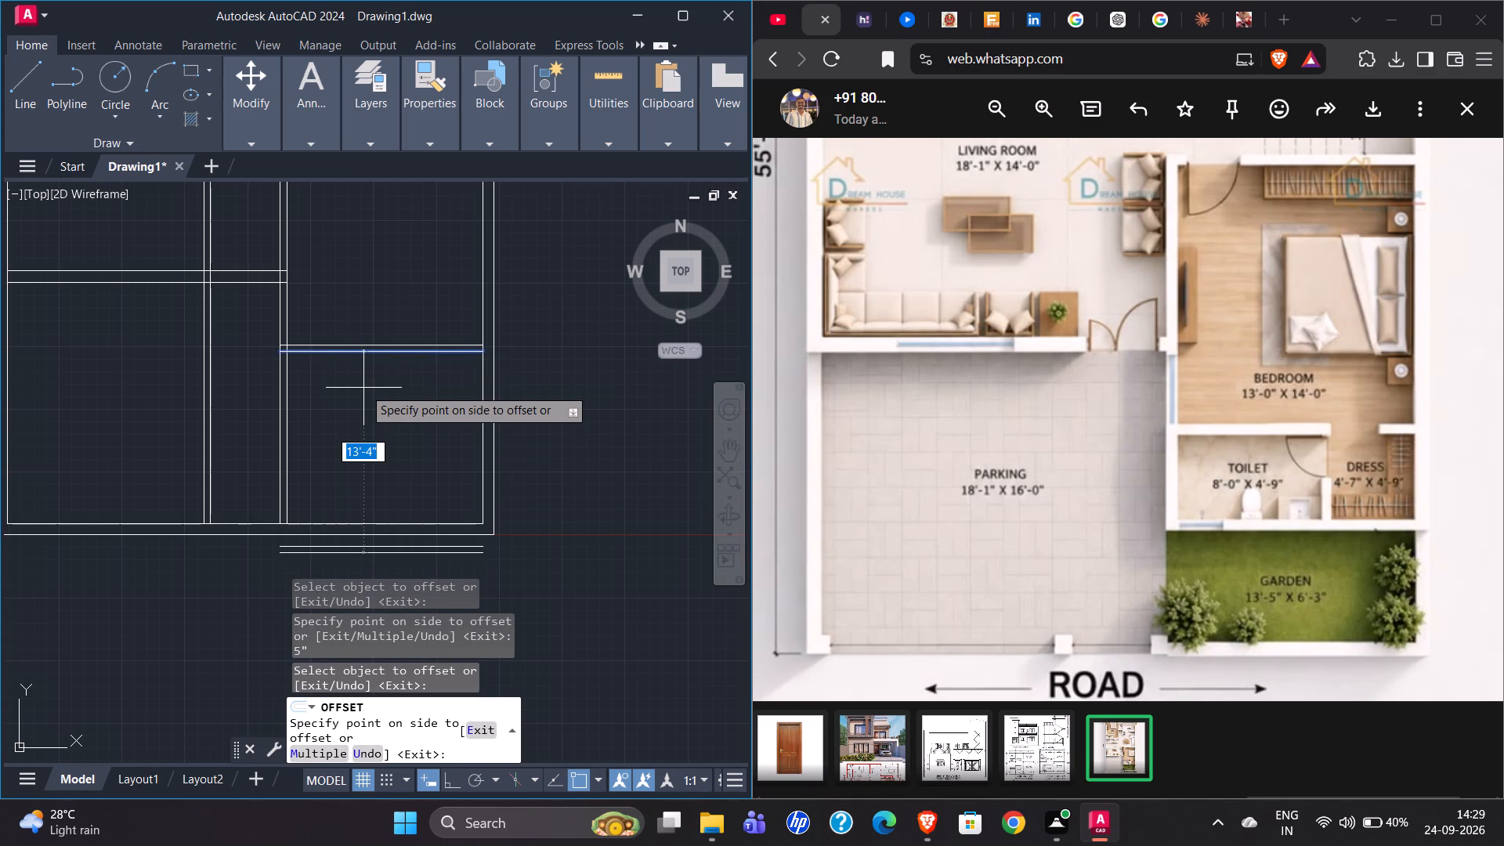
{"action": "type", "text": "4'9"}
{"action": "key", "text": "shift+quotedbl"}
{"action": "key", "text": "Return"}
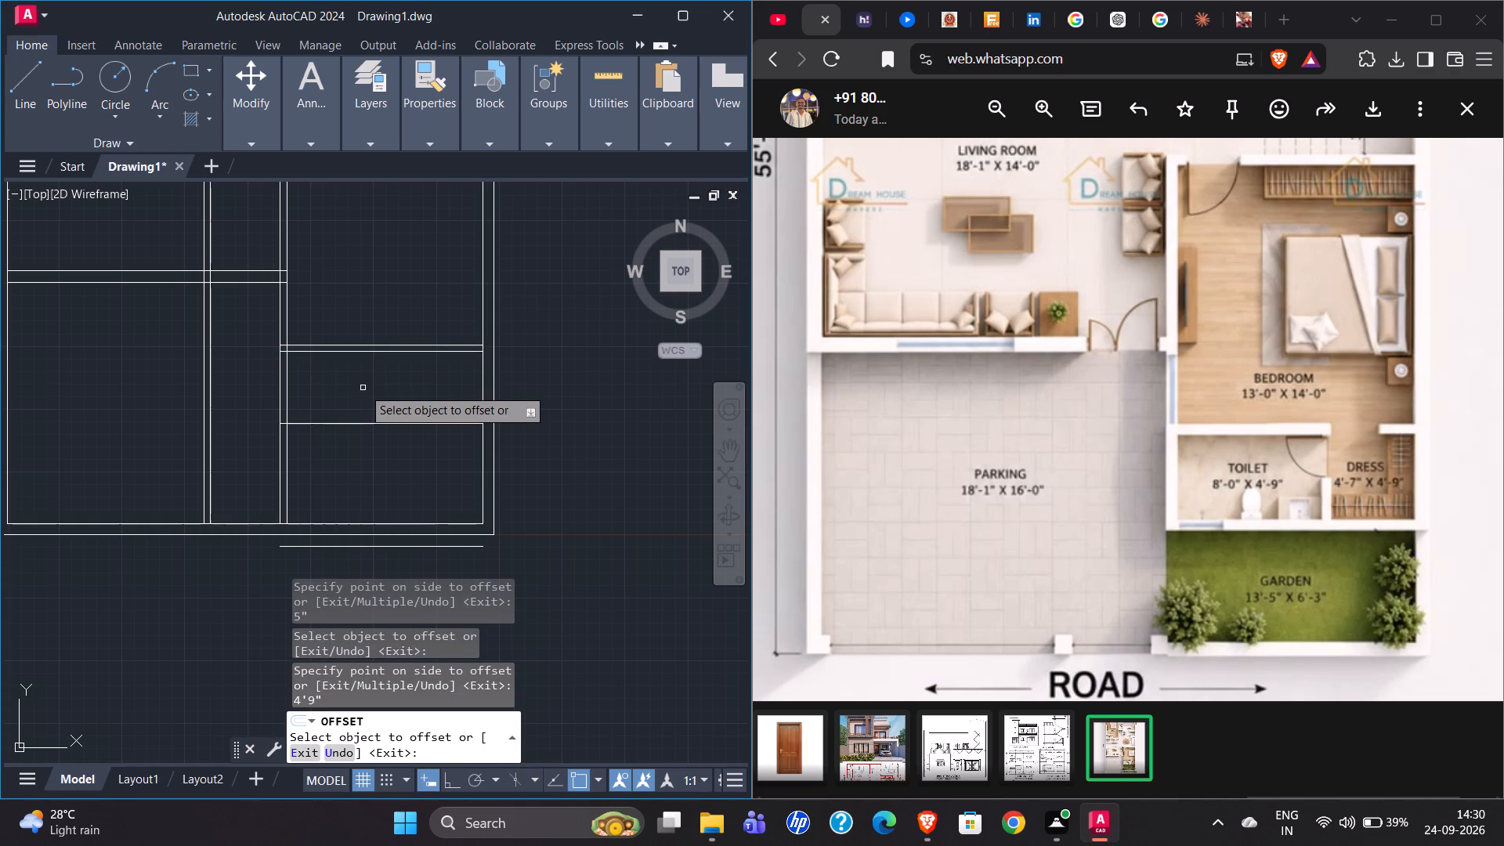
Offset the new line on the toilet and dress's south side 5" south to form the partition above the garden.
{"action": "left_click", "coordinate": [381, 424]}
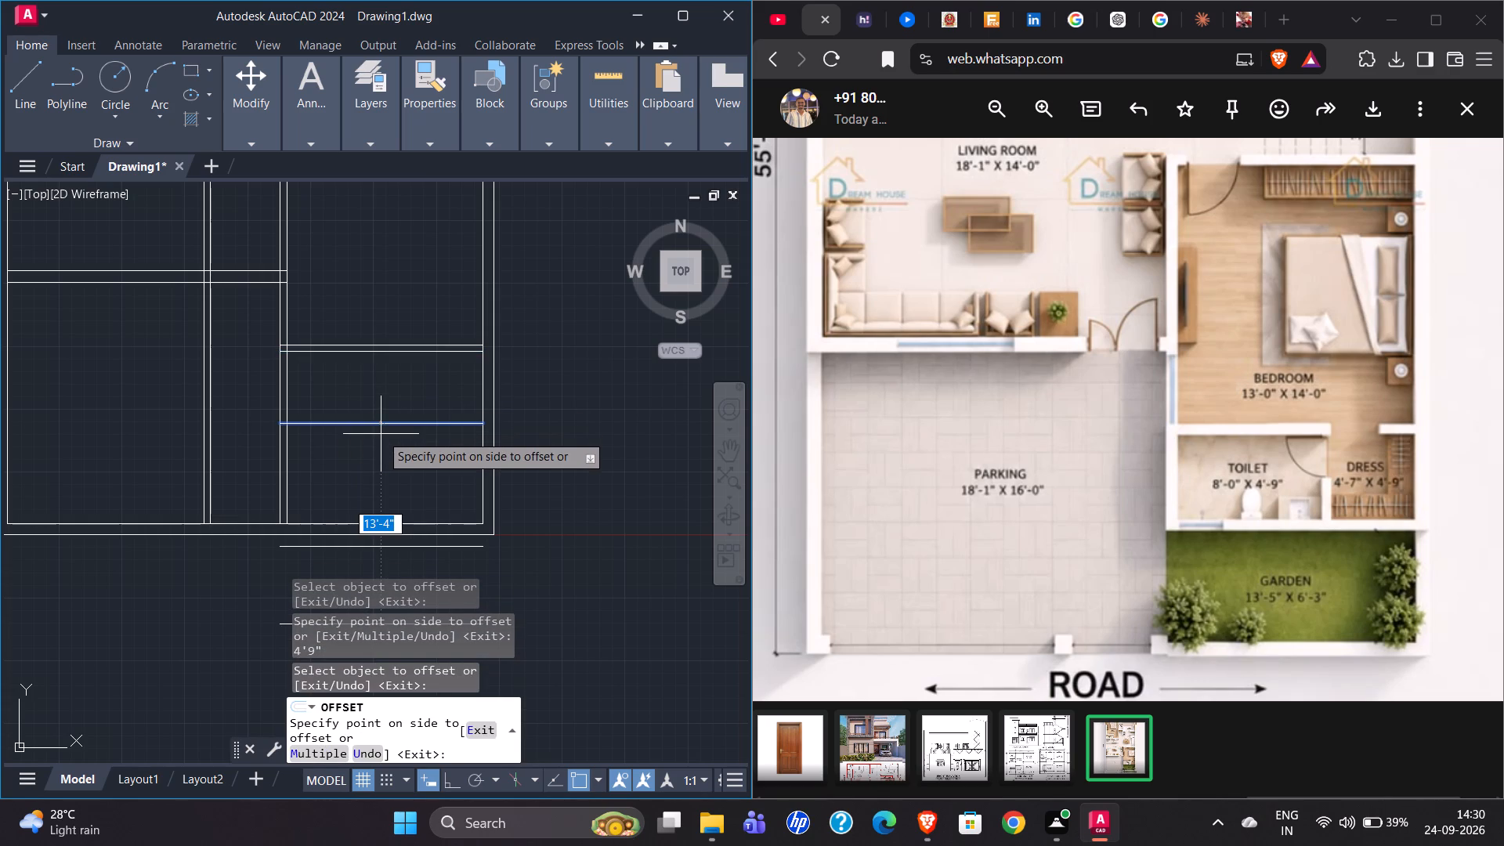
{"action": "type", "text": "5\""}
{"action": "key", "text": "Return"}
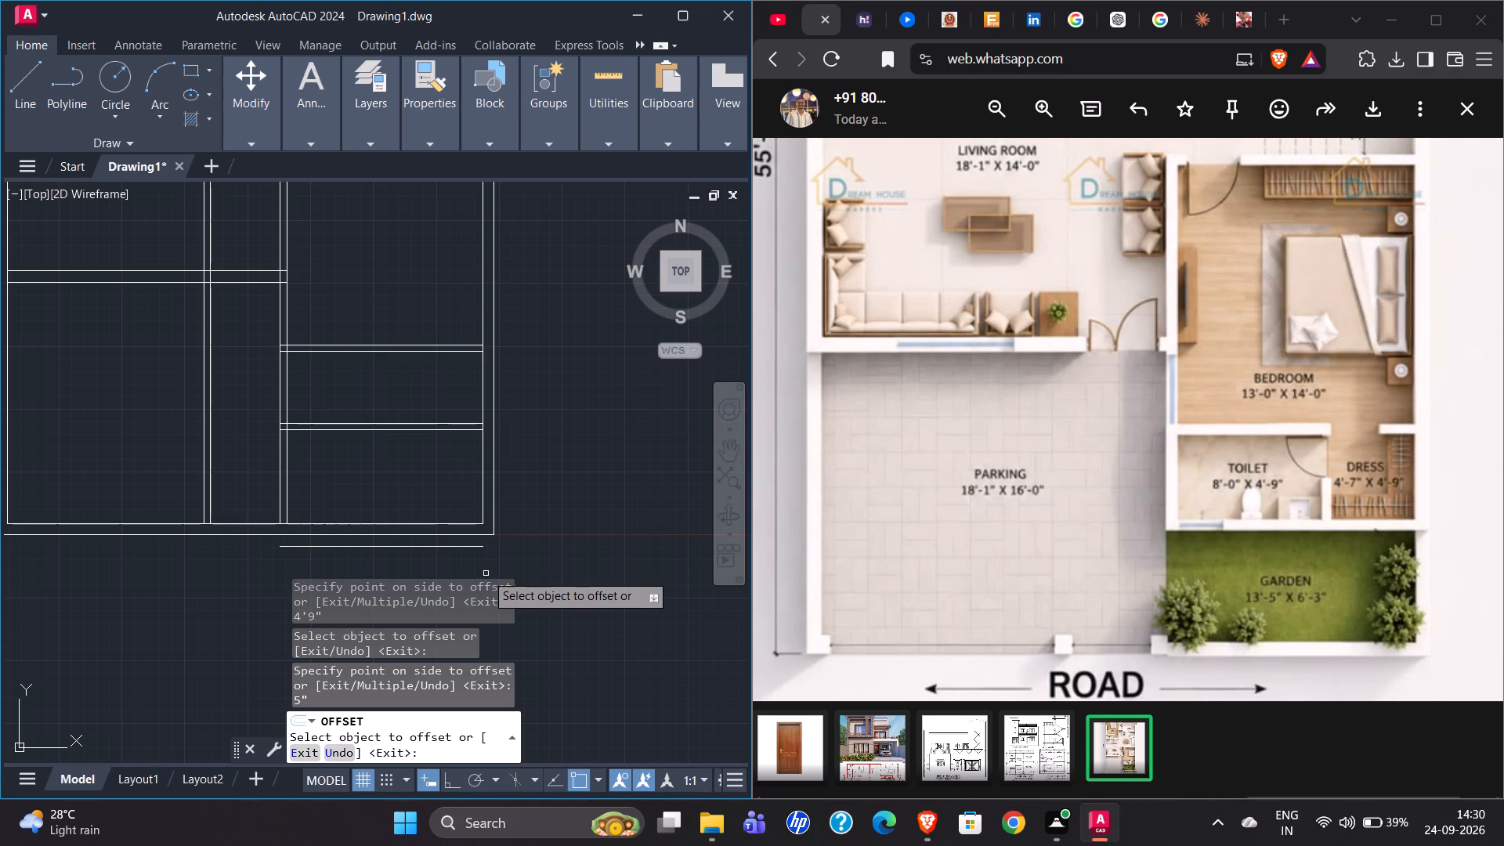
{"action": "key", "text": "Escape"}
Erase the stray line south of the outer wall.
{"action": "left_click", "coordinate": [473, 548]}
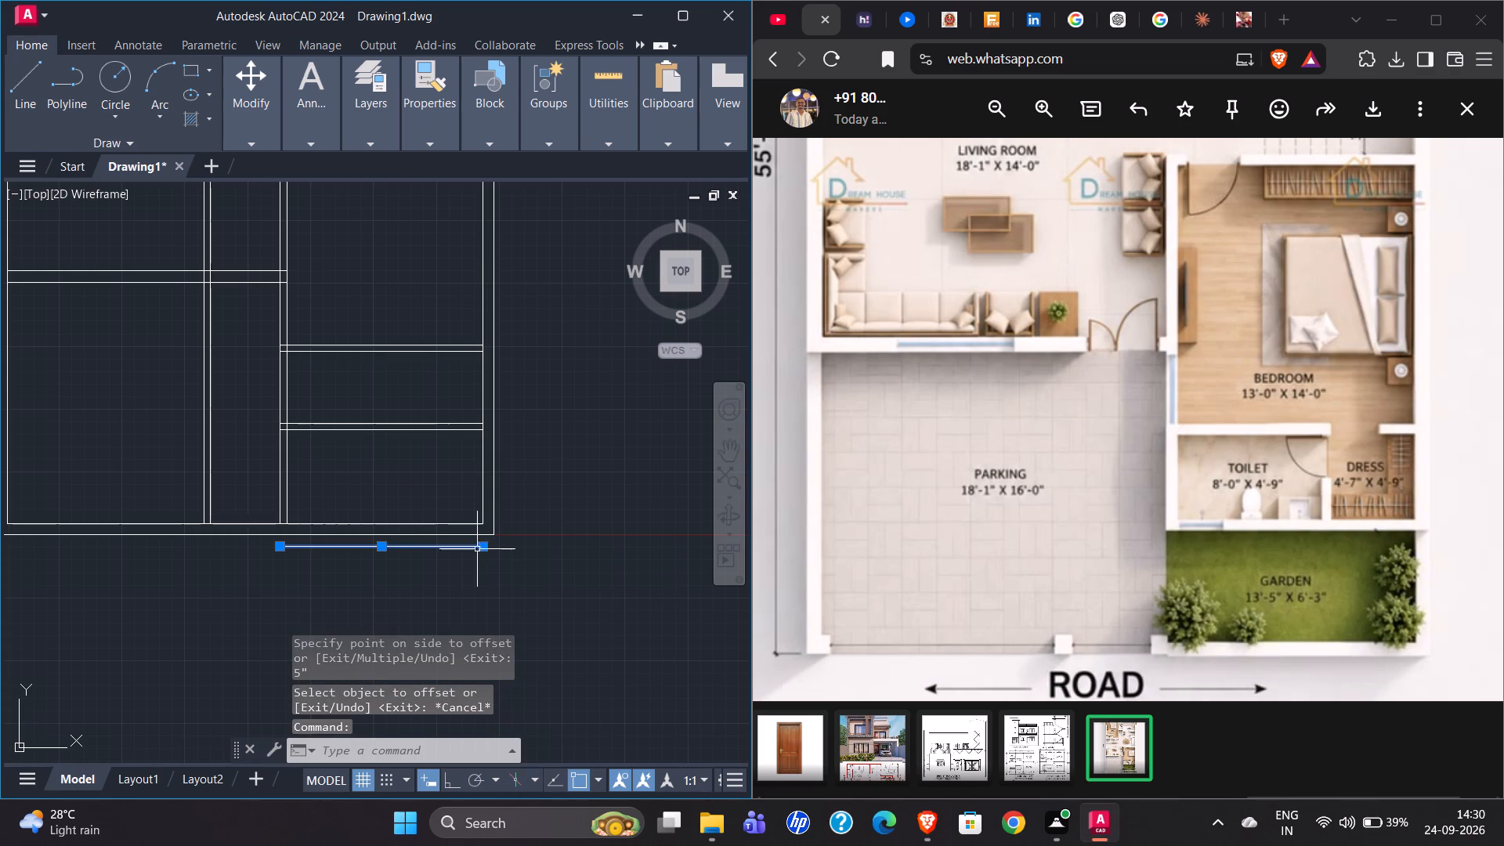
{"action": "key", "text": "Delete"}
Check the lower bedroom's north-south depth along the inner east wall with a temporary line.
{"action": "scroll", "coordinate": [398, 515], "scroll_direction": "down", "scroll_amount": 1}
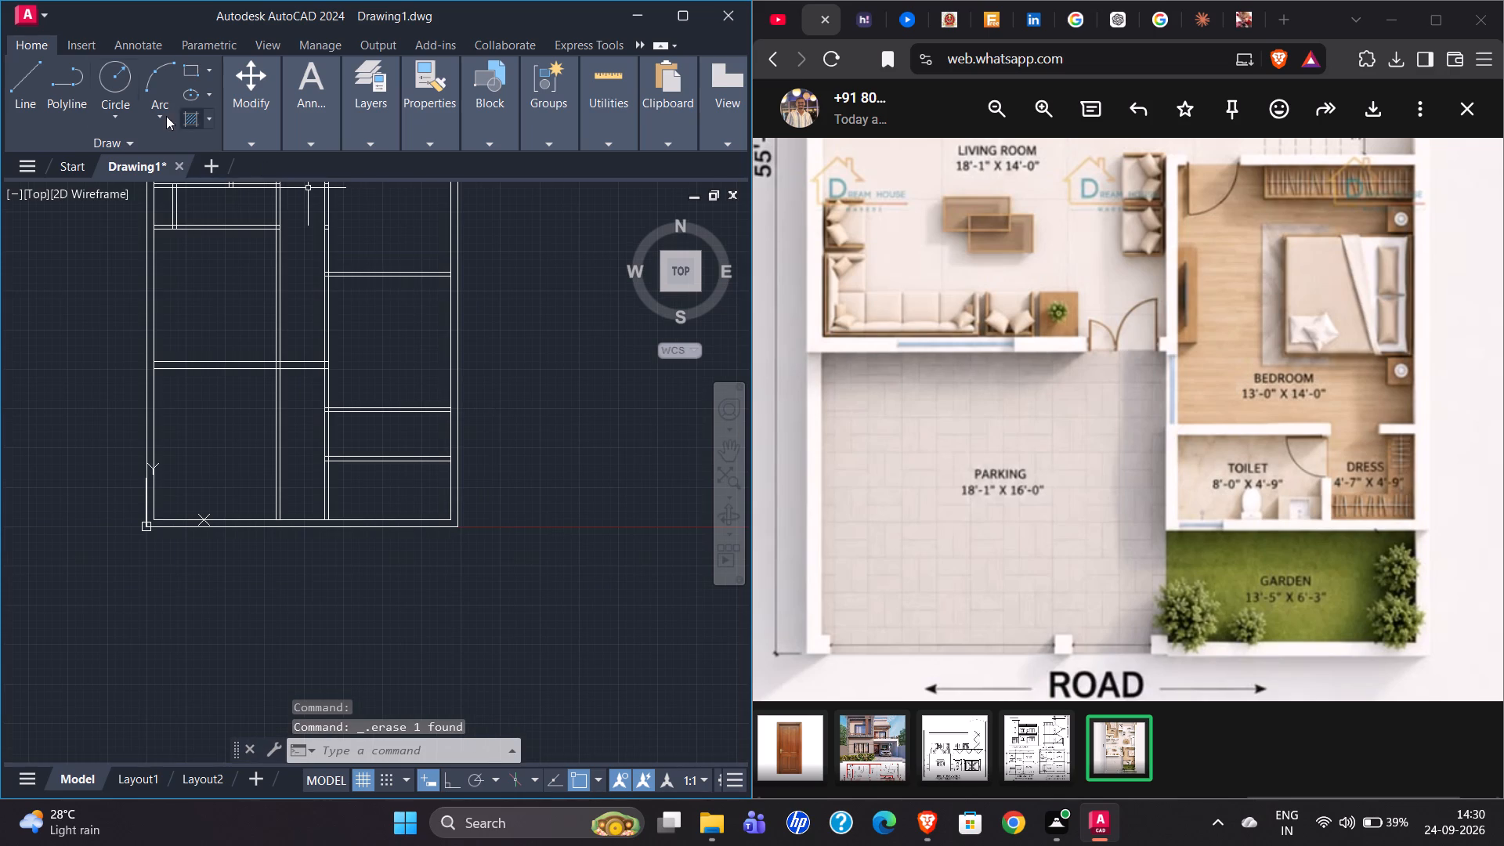
{"action": "left_click", "coordinate": [0, 69]}
{"action": "left_click", "coordinate": [31, 87]}
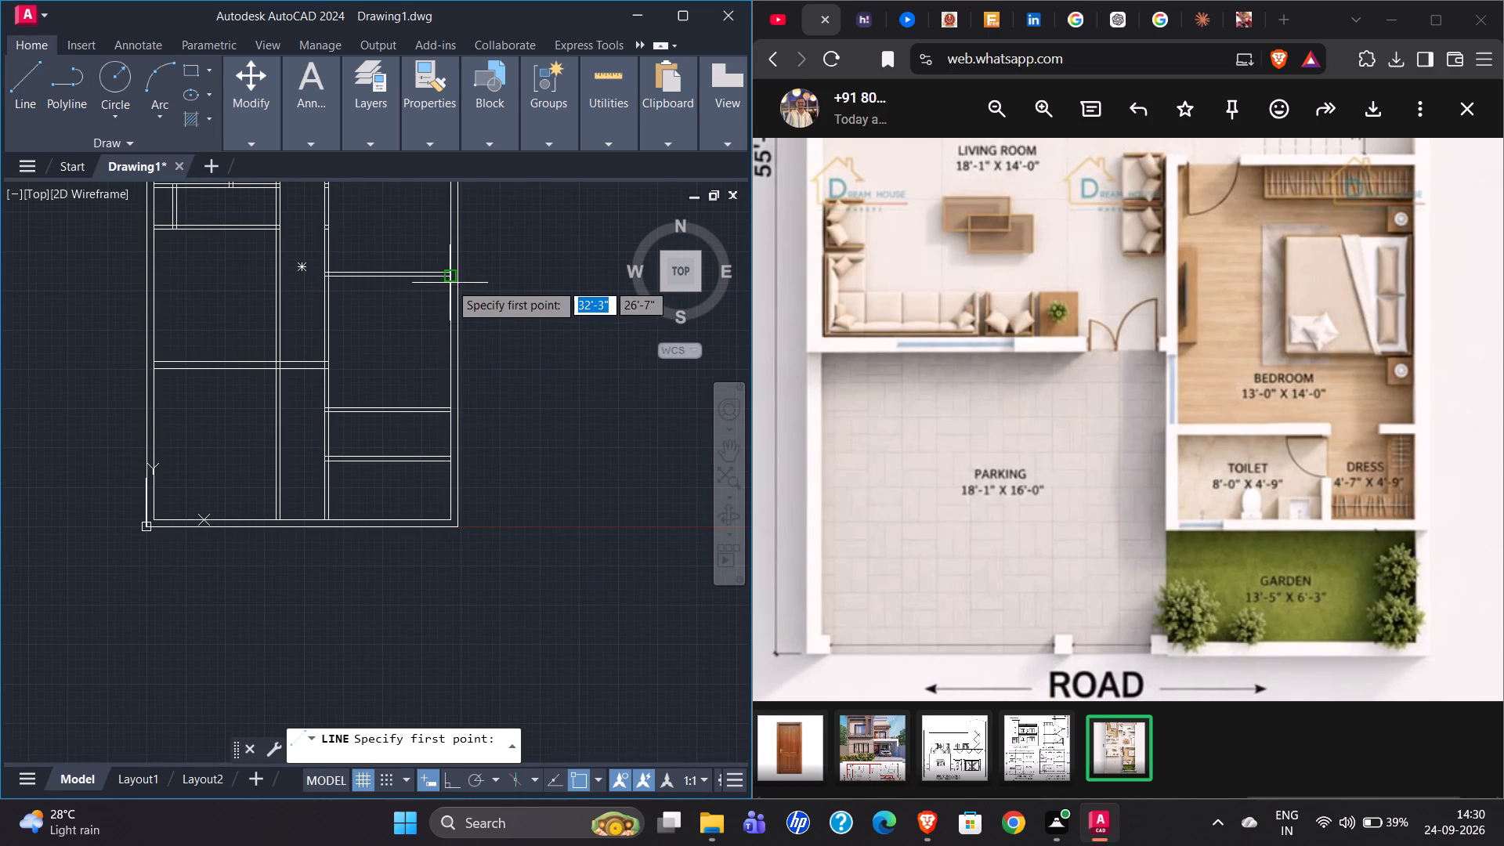
{"action": "left_click", "coordinate": [450, 281]}
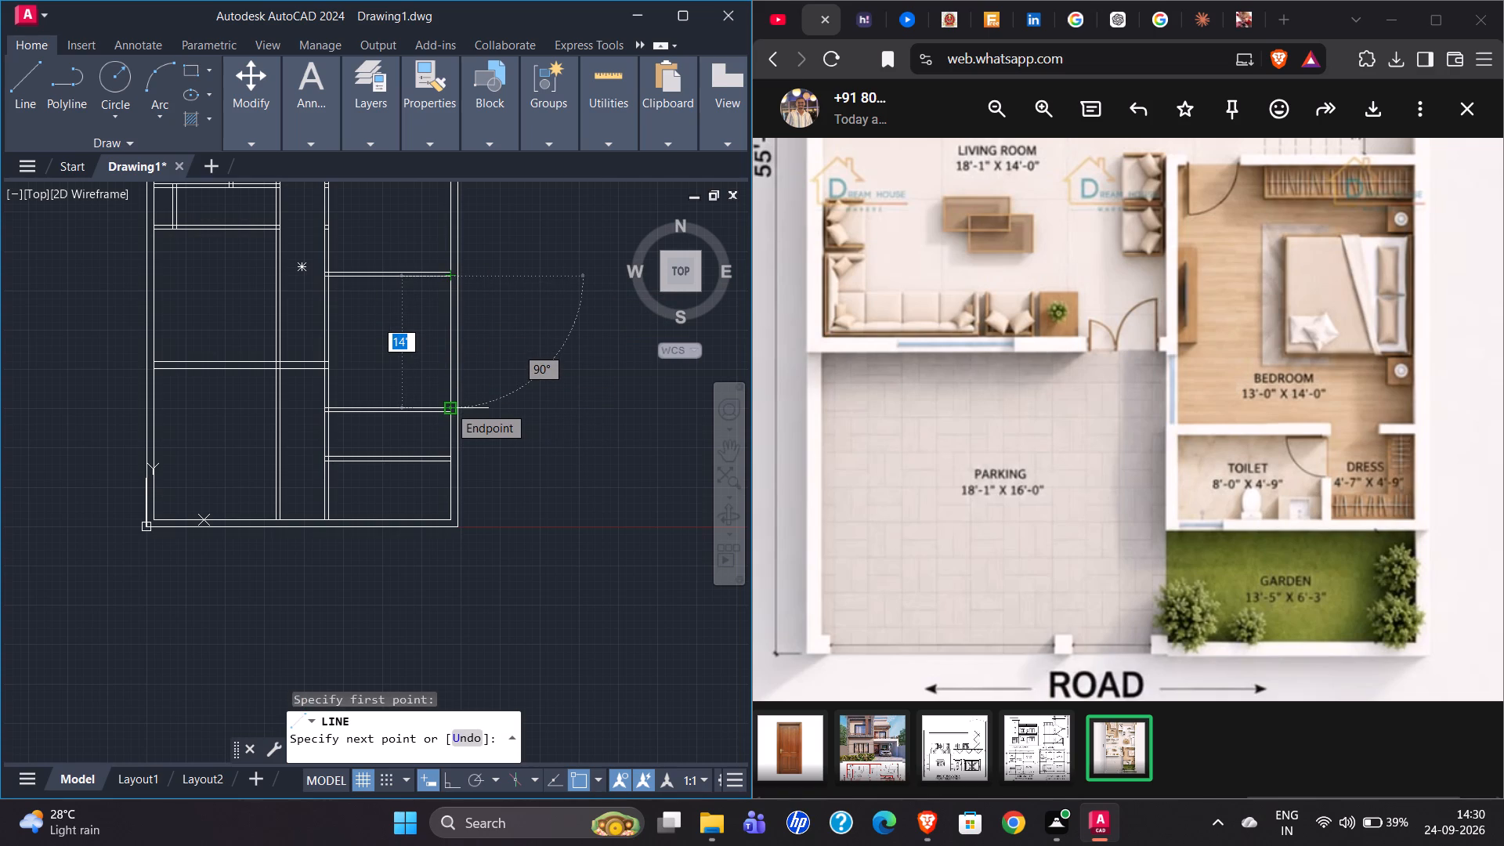
{"action": "key", "text": "Escape"}
Check the toilet and dress depth from the bedroom's south partition with a temporary line at the inner east wall.
{"action": "left_click", "coordinate": [27, 96]}
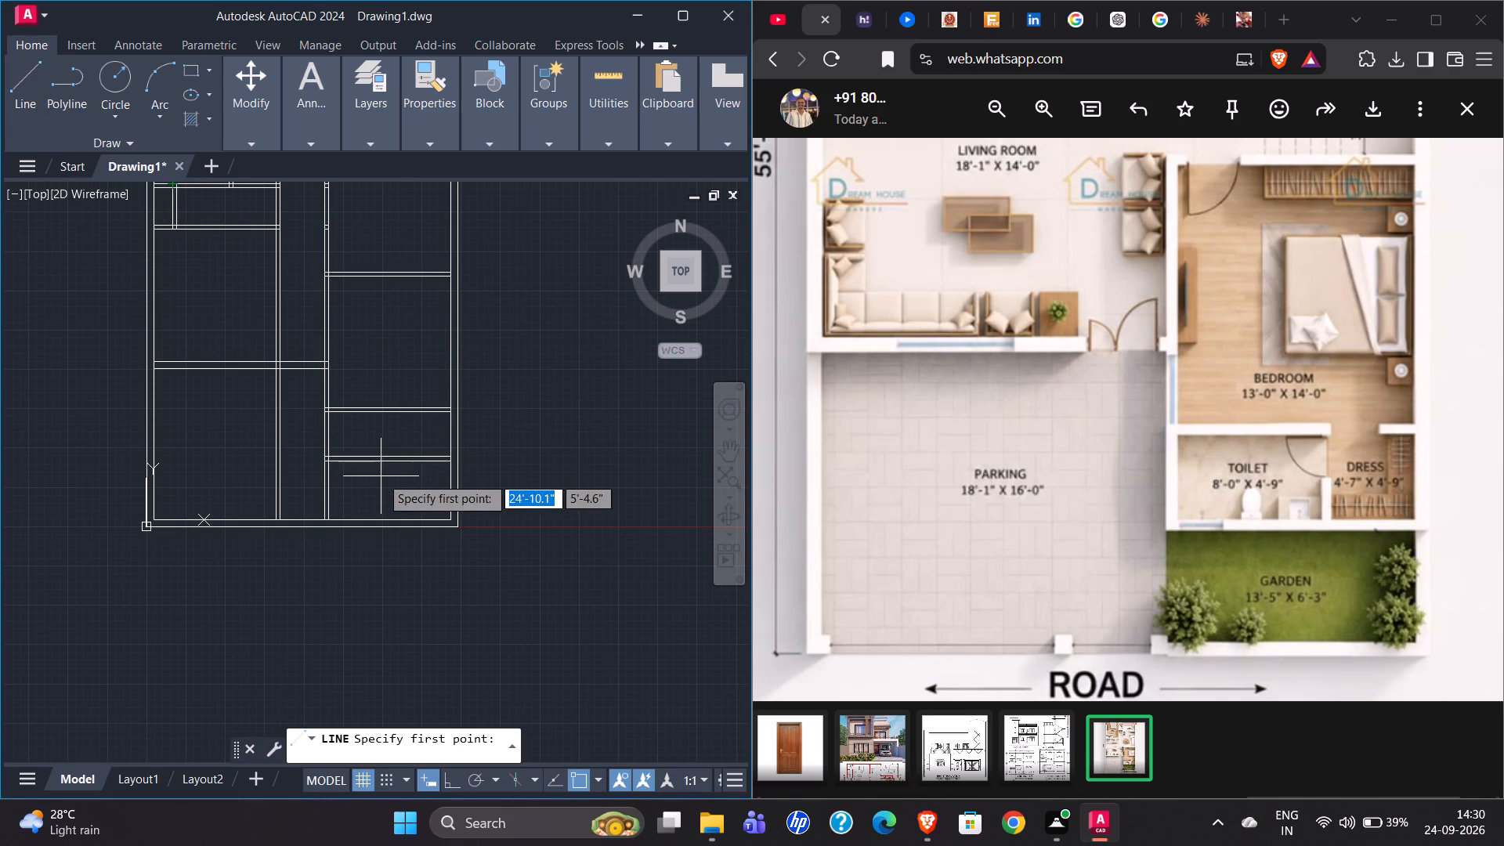
{"action": "scroll", "coordinate": [382, 475], "scroll_direction": "up", "scroll_amount": 2}
{"action": "left_click", "coordinate": [551, 318]}
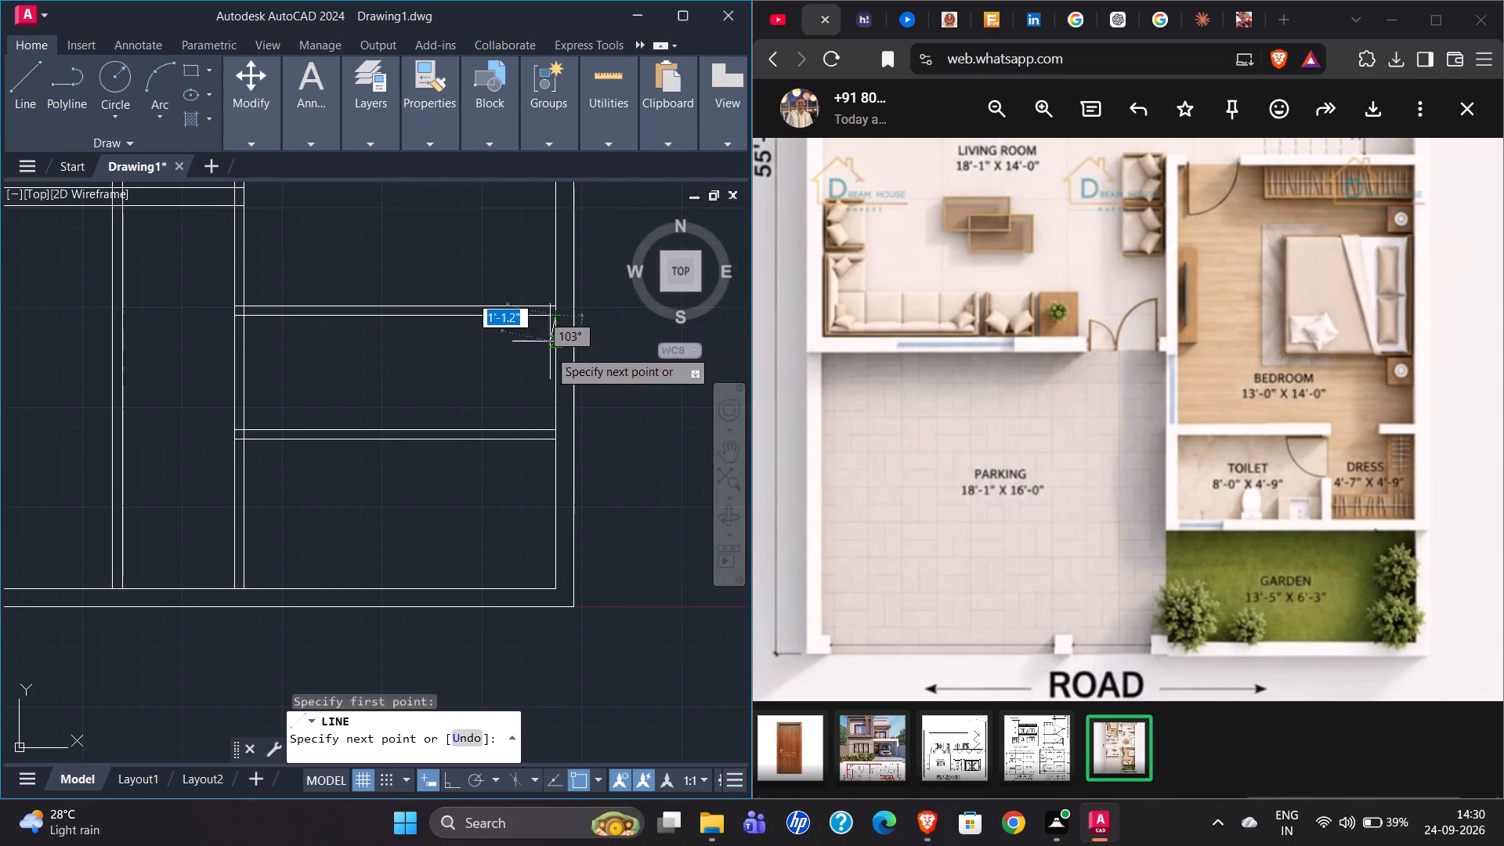
{"action": "key", "text": "Escape"}
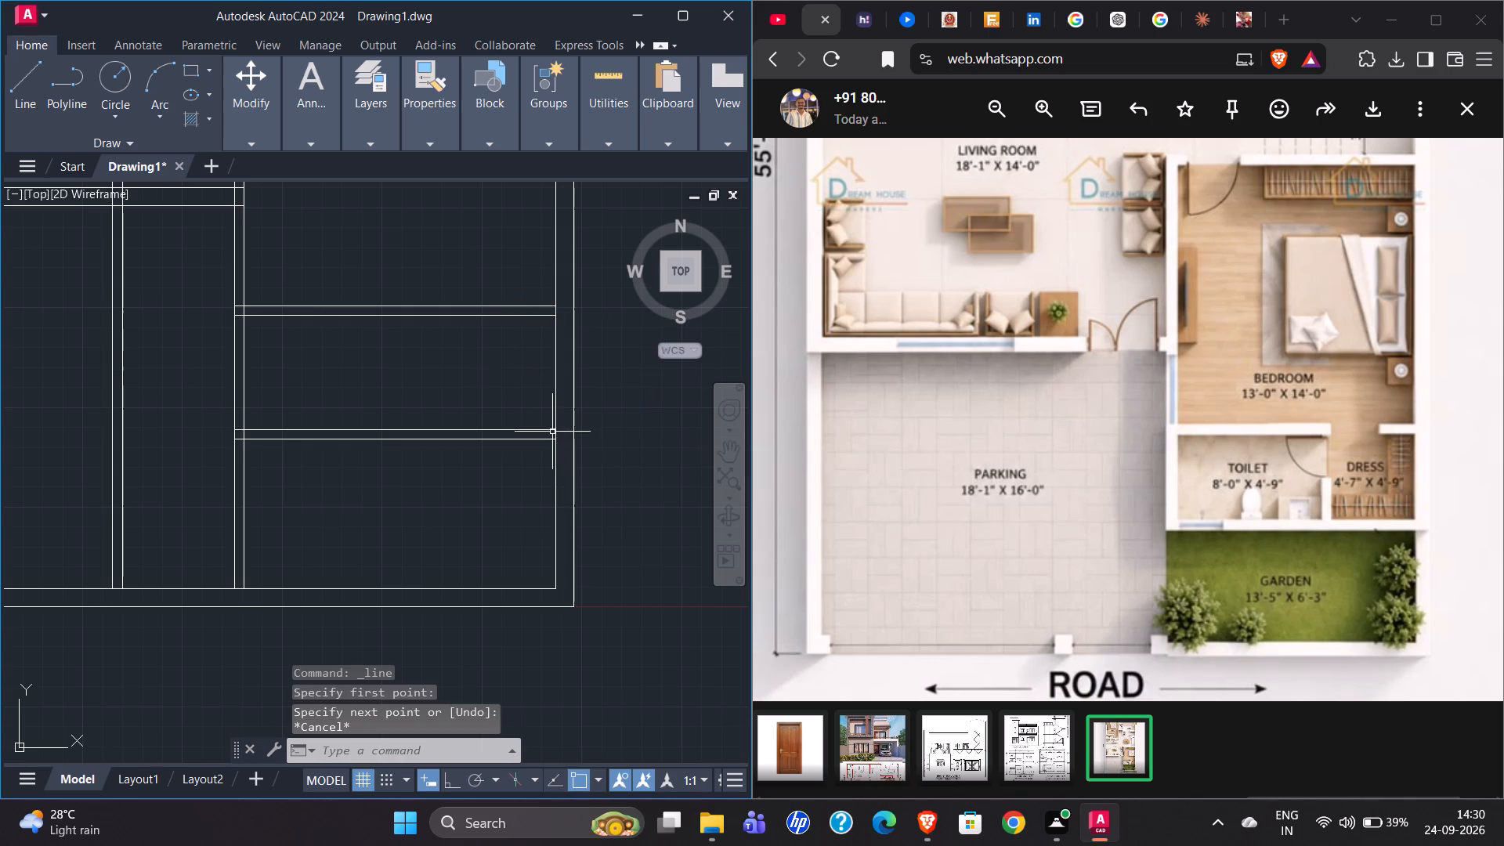
Check the garden's north-south depth along the inner east wall with a temporary line.
{"action": "left_click", "coordinate": [26, 81]}
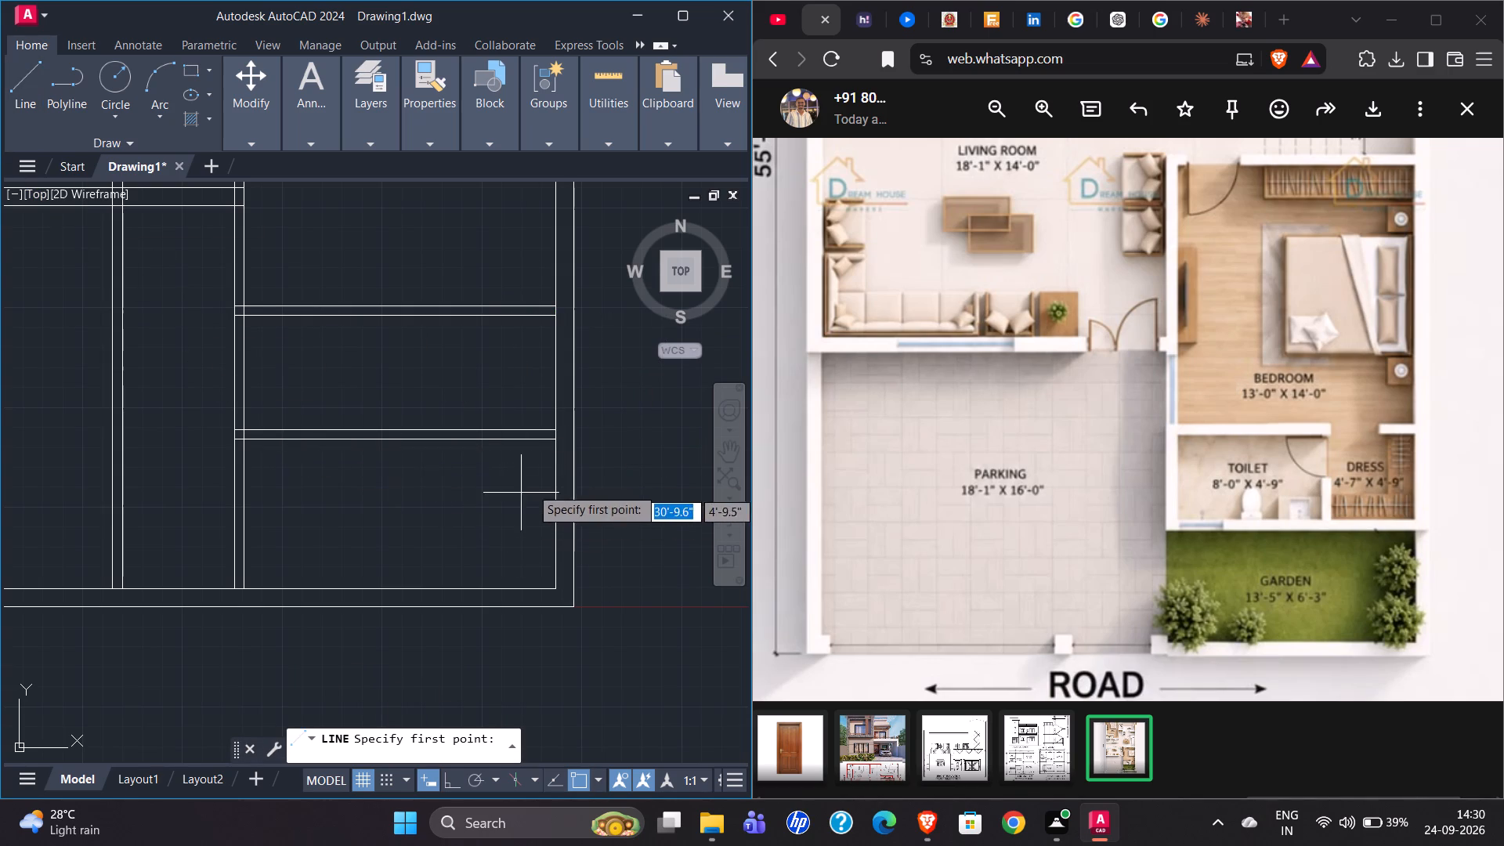
{"action": "left_click", "coordinate": [552, 442]}
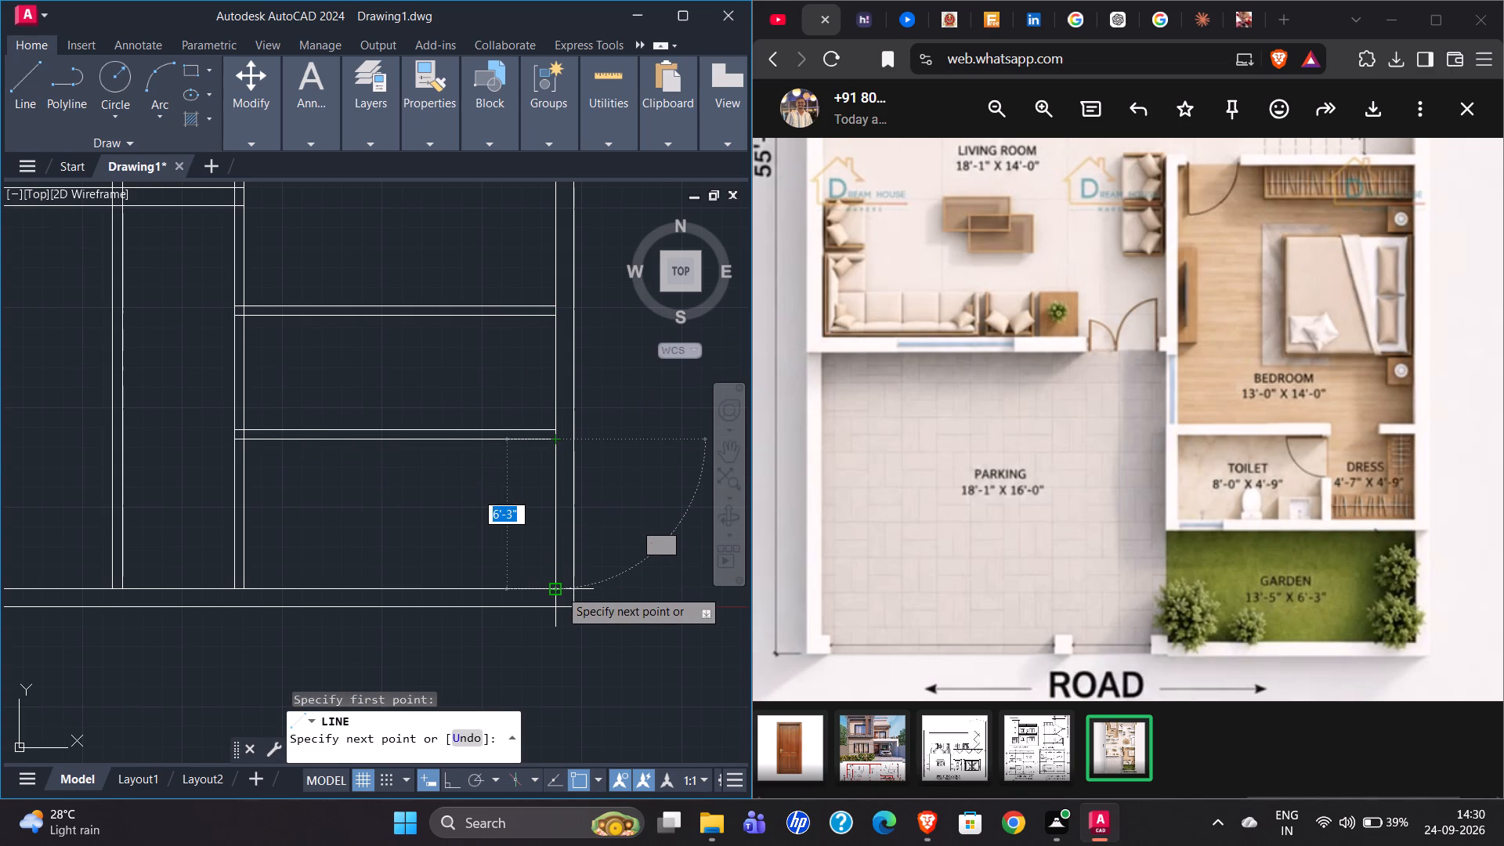
{"action": "key", "text": "Escape"}
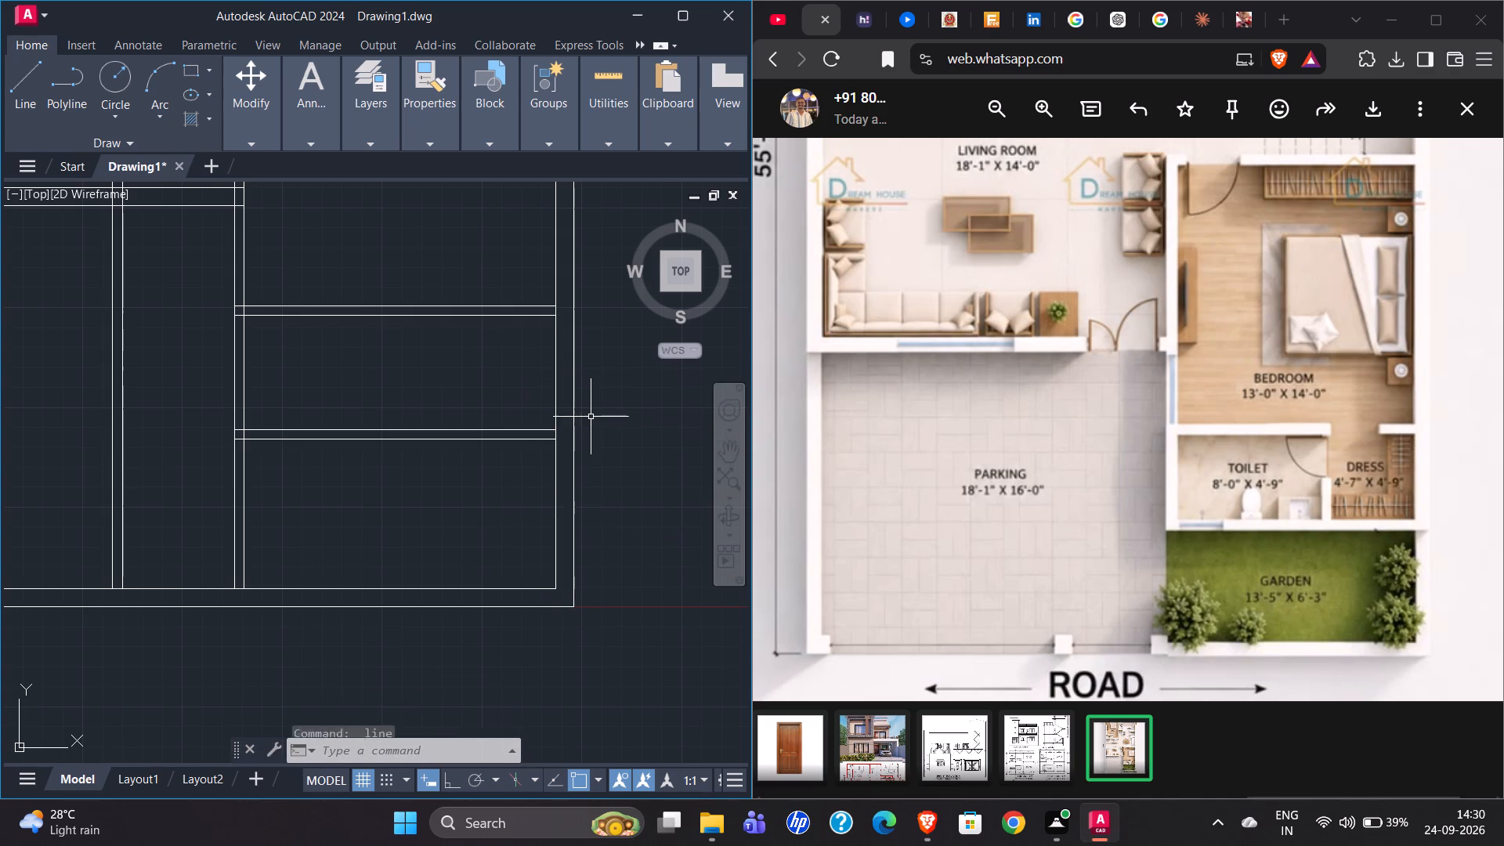
Compare the drafted partitions across the whole plan with the room layout in the reference image.
{"action": "scroll", "coordinate": [703, 514], "scroll_direction": "down", "scroll_amount": 2}
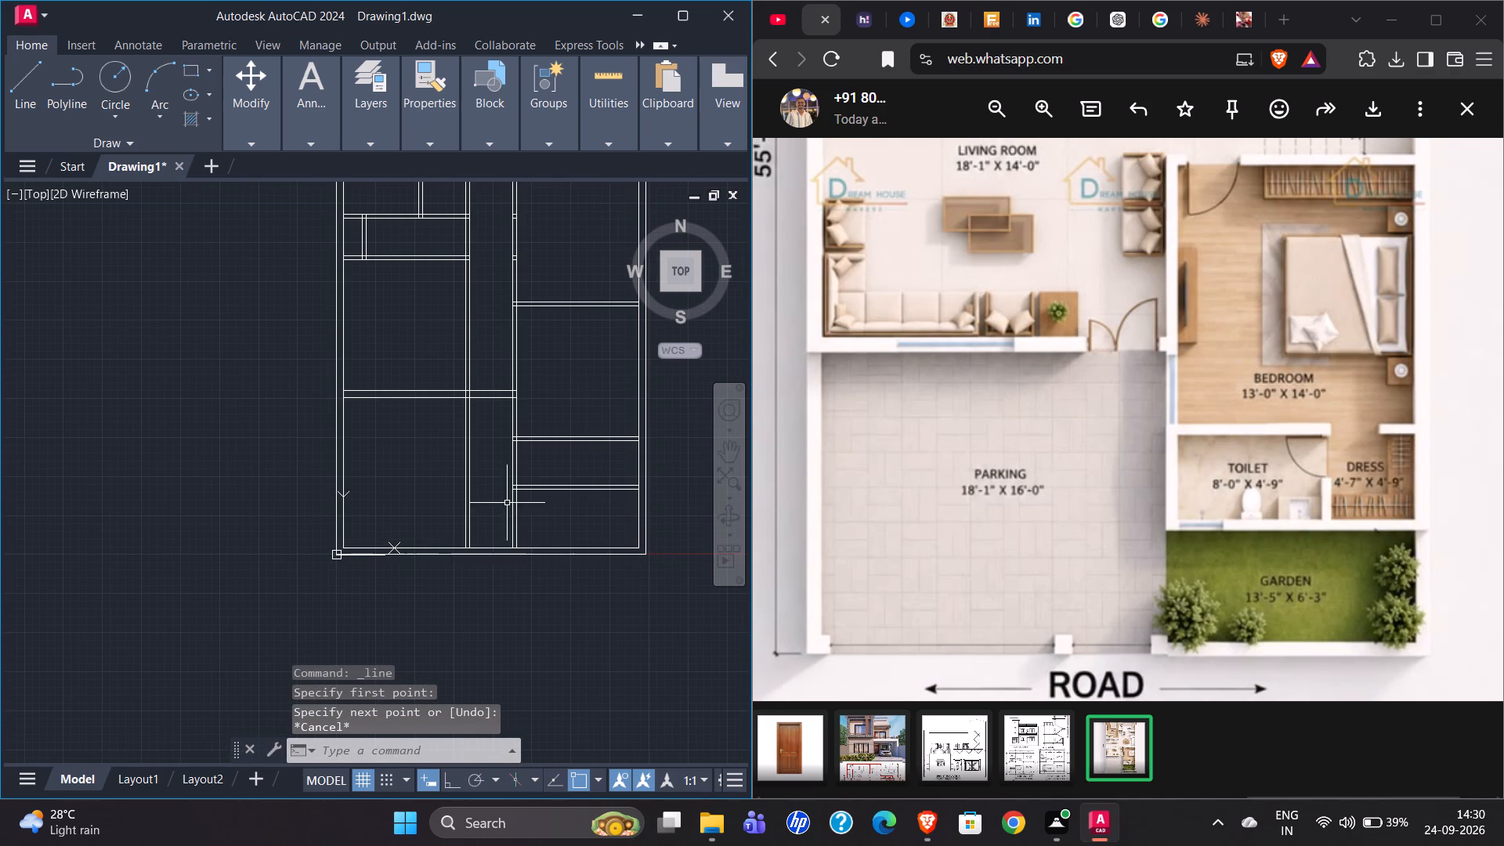
{"action": "scroll", "coordinate": [543, 485], "scroll_direction": "down", "scroll_amount": 2}
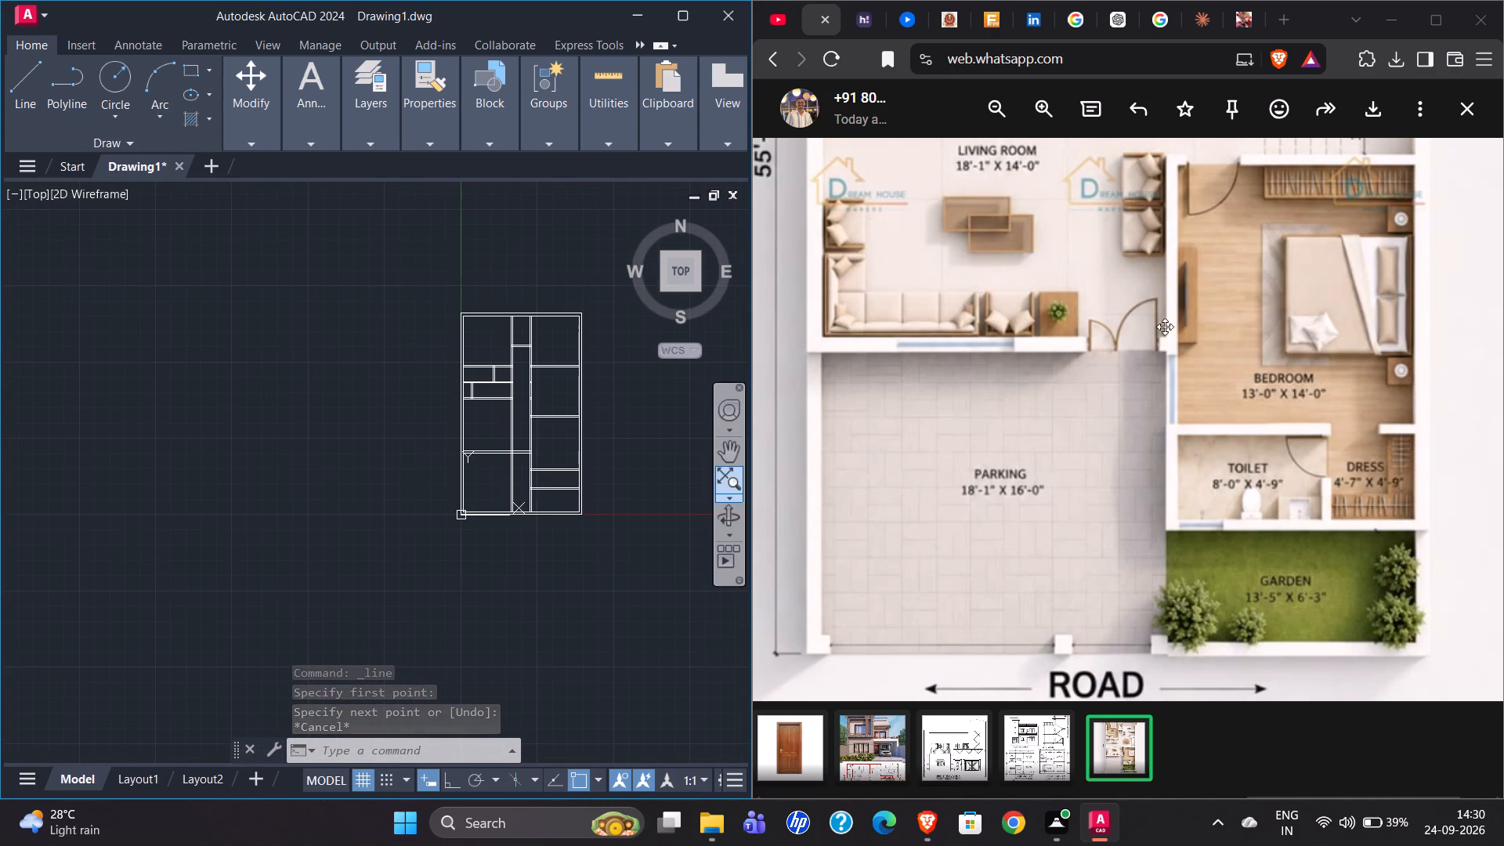
{"action": "scroll", "coordinate": [1234, 295], "scroll_direction": "up", "scroll_amount": 3}
{"action": "scroll", "coordinate": [1165, 349], "scroll_direction": "down", "scroll_amount": 12}
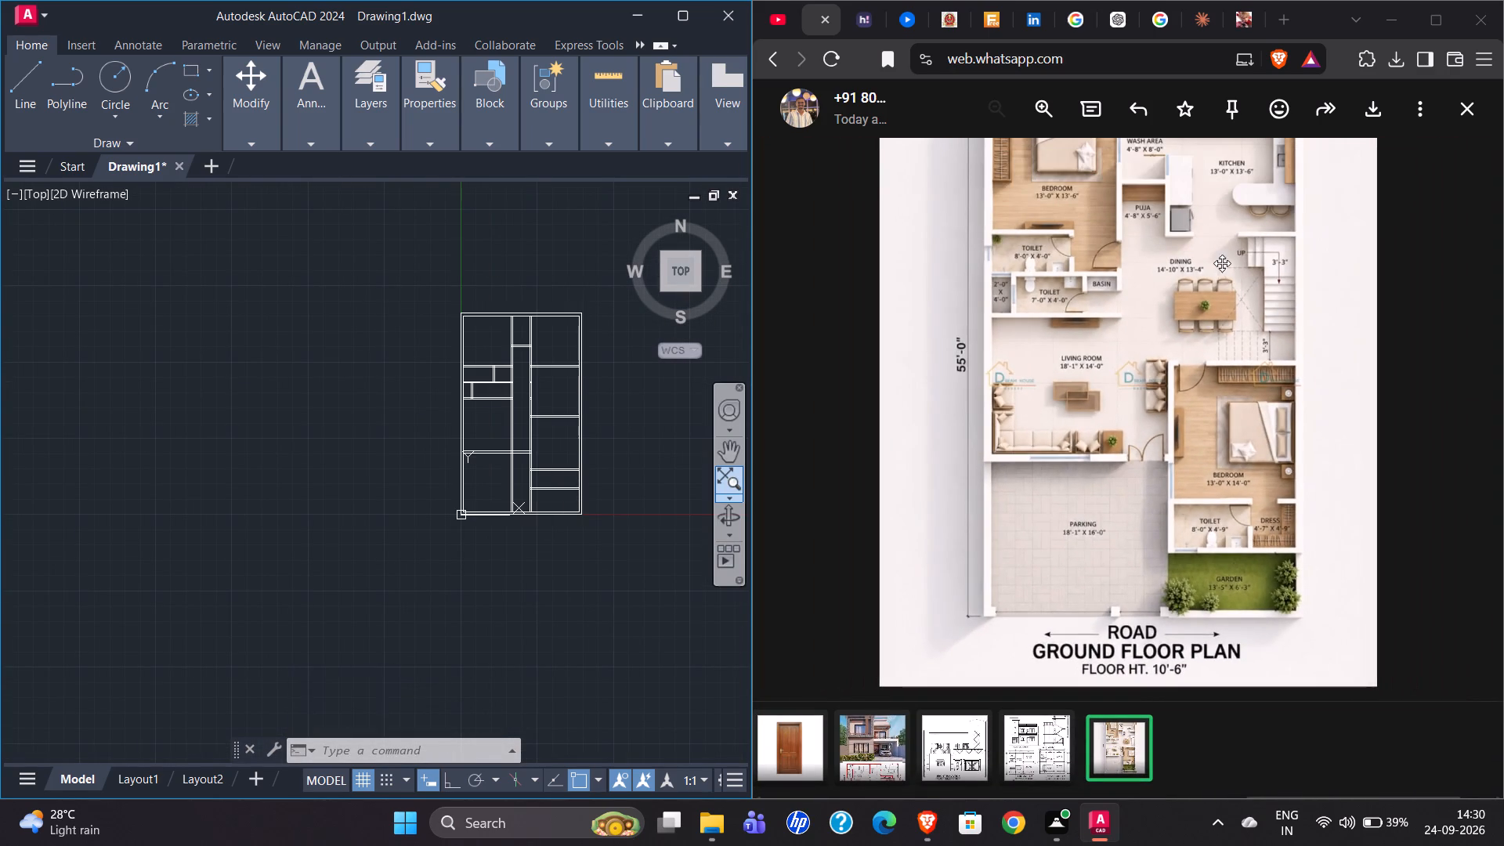
{"action": "scroll", "coordinate": [1209, 247], "scroll_direction": "up", "scroll_amount": 5}
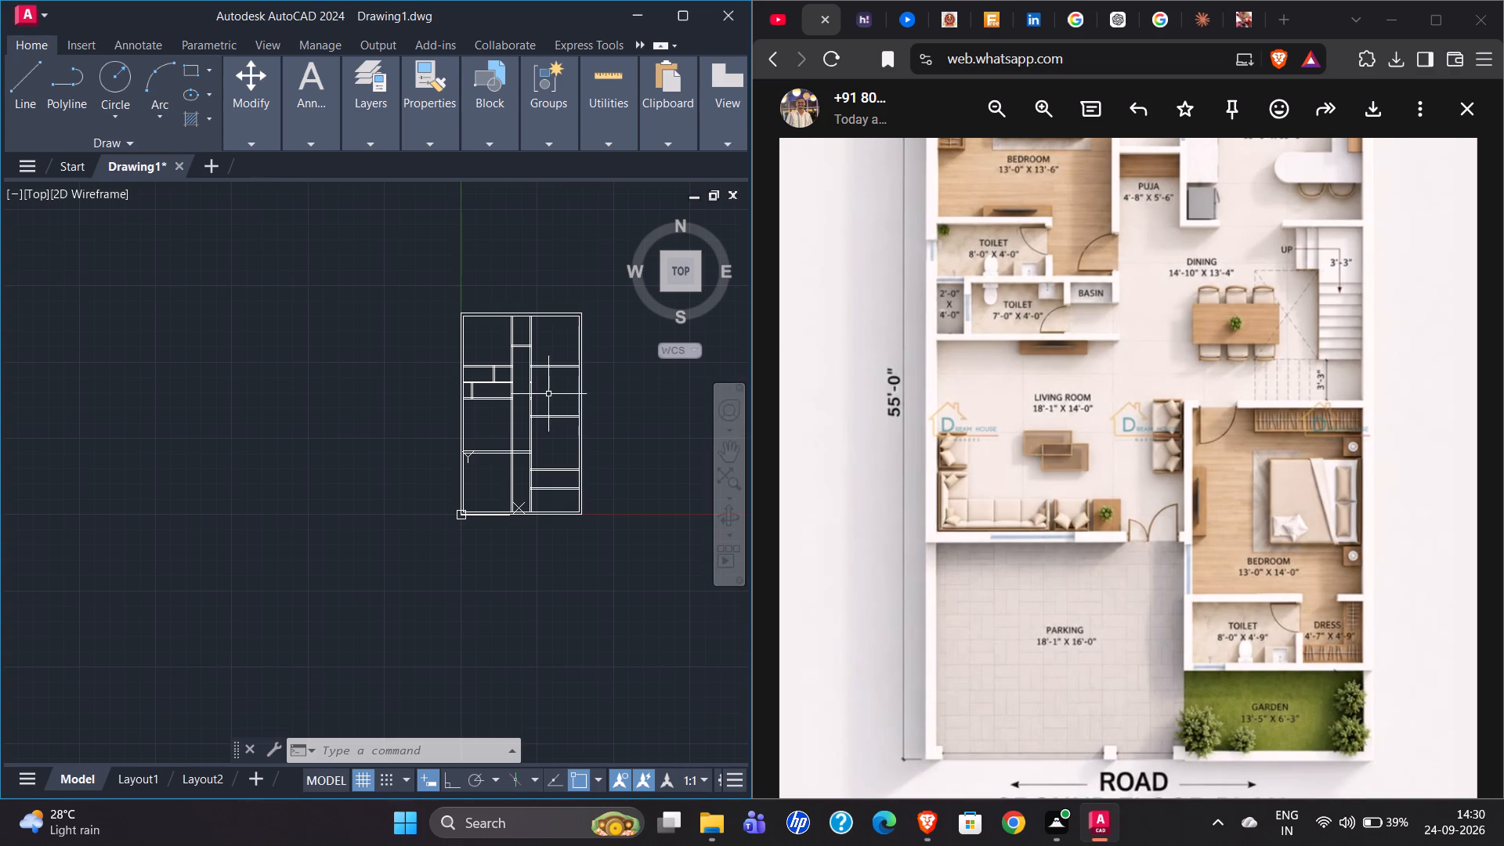
{"action": "scroll", "coordinate": [548, 394], "scroll_direction": "up", "scroll_amount": 4}
{"action": "scroll", "coordinate": [370, 454], "scroll_direction": "down", "scroll_amount": 2}
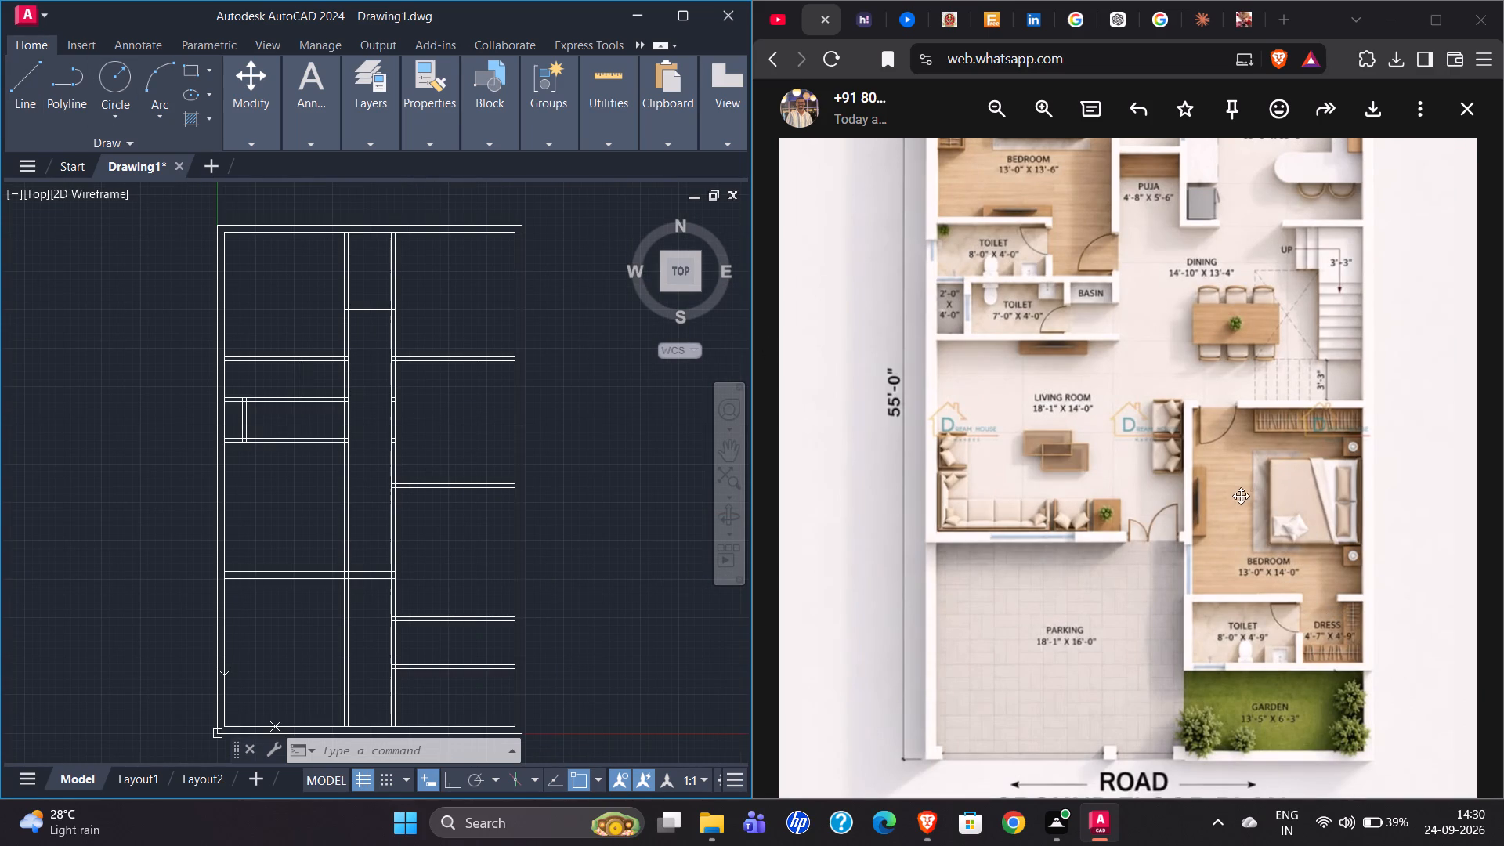
{"action": "scroll", "coordinate": [1231, 512], "scroll_direction": "down", "scroll_amount": 1}
{"action": "scroll", "coordinate": [1262, 224], "scroll_direction": "up", "scroll_amount": 3}
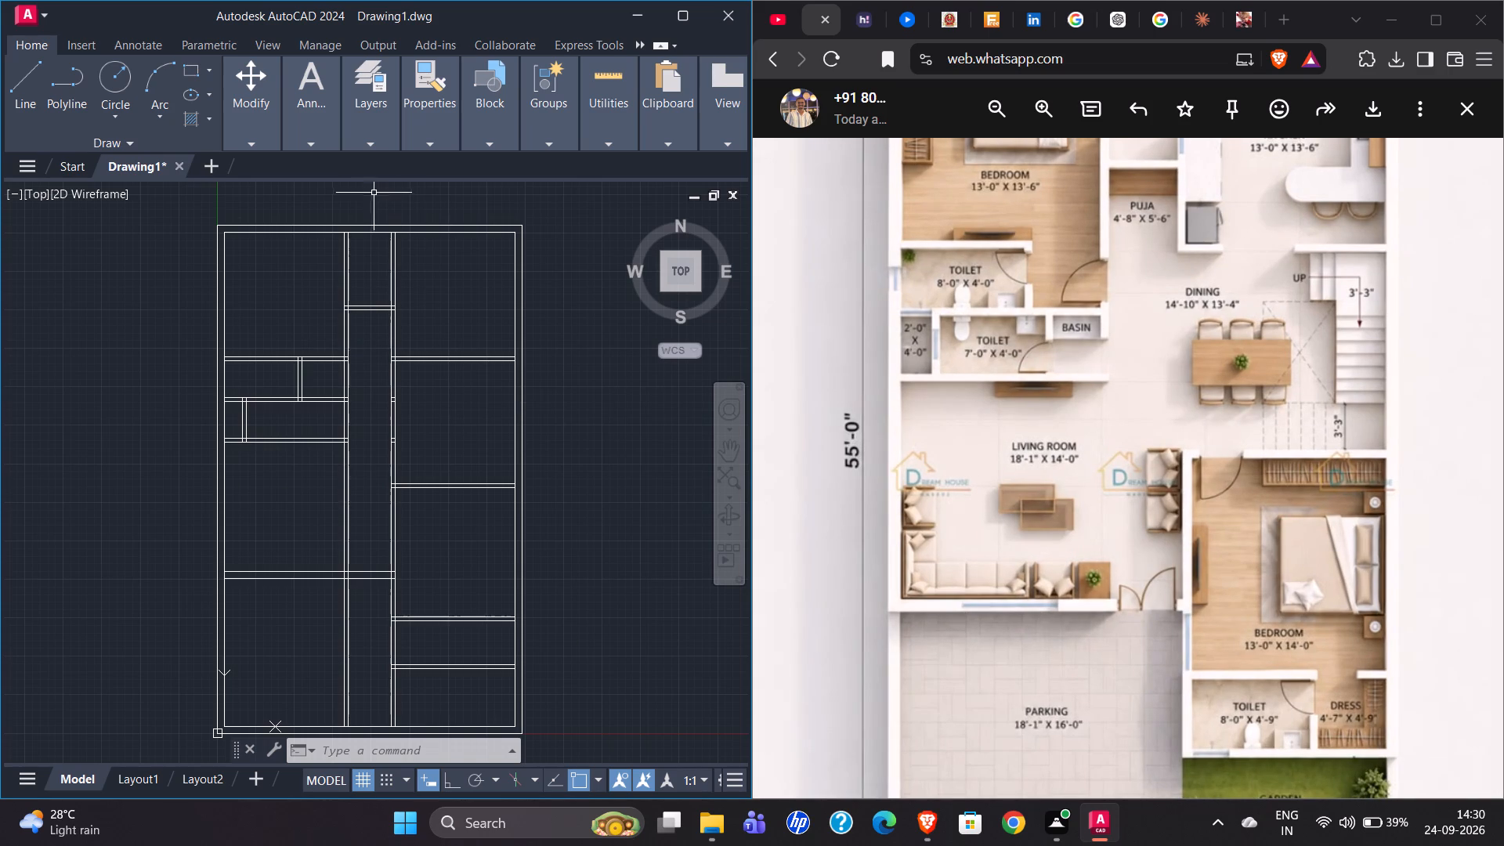
{"action": "scroll", "coordinate": [388, 202], "scroll_direction": "up", "scroll_amount": 1}
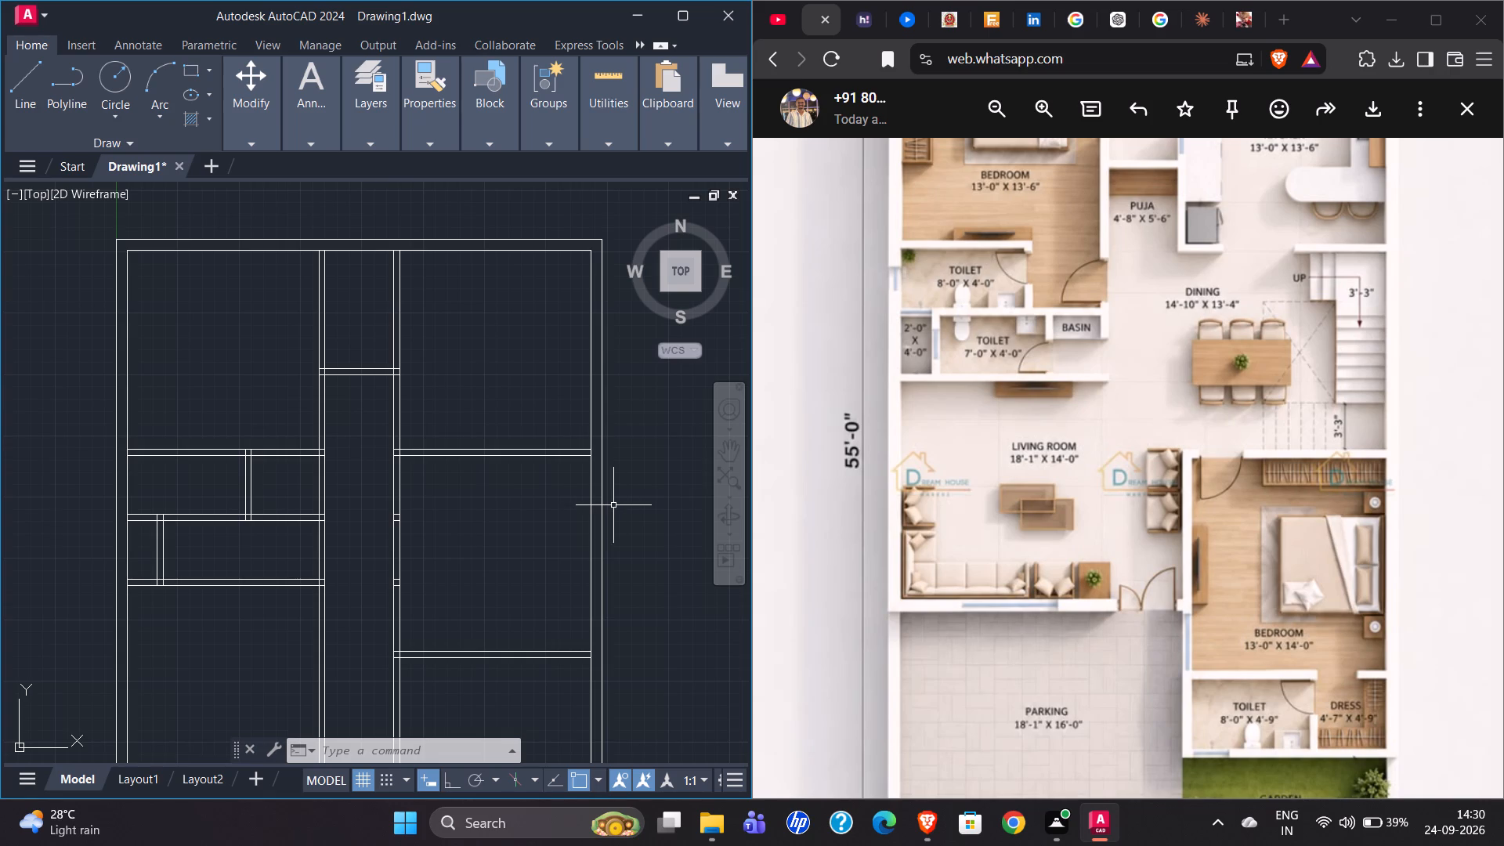
Check the width from the upper toilet's east partition to the inner east wall with temporary lines at the toilet's south and north sides.
{"action": "left_click", "coordinate": [30, 104]}
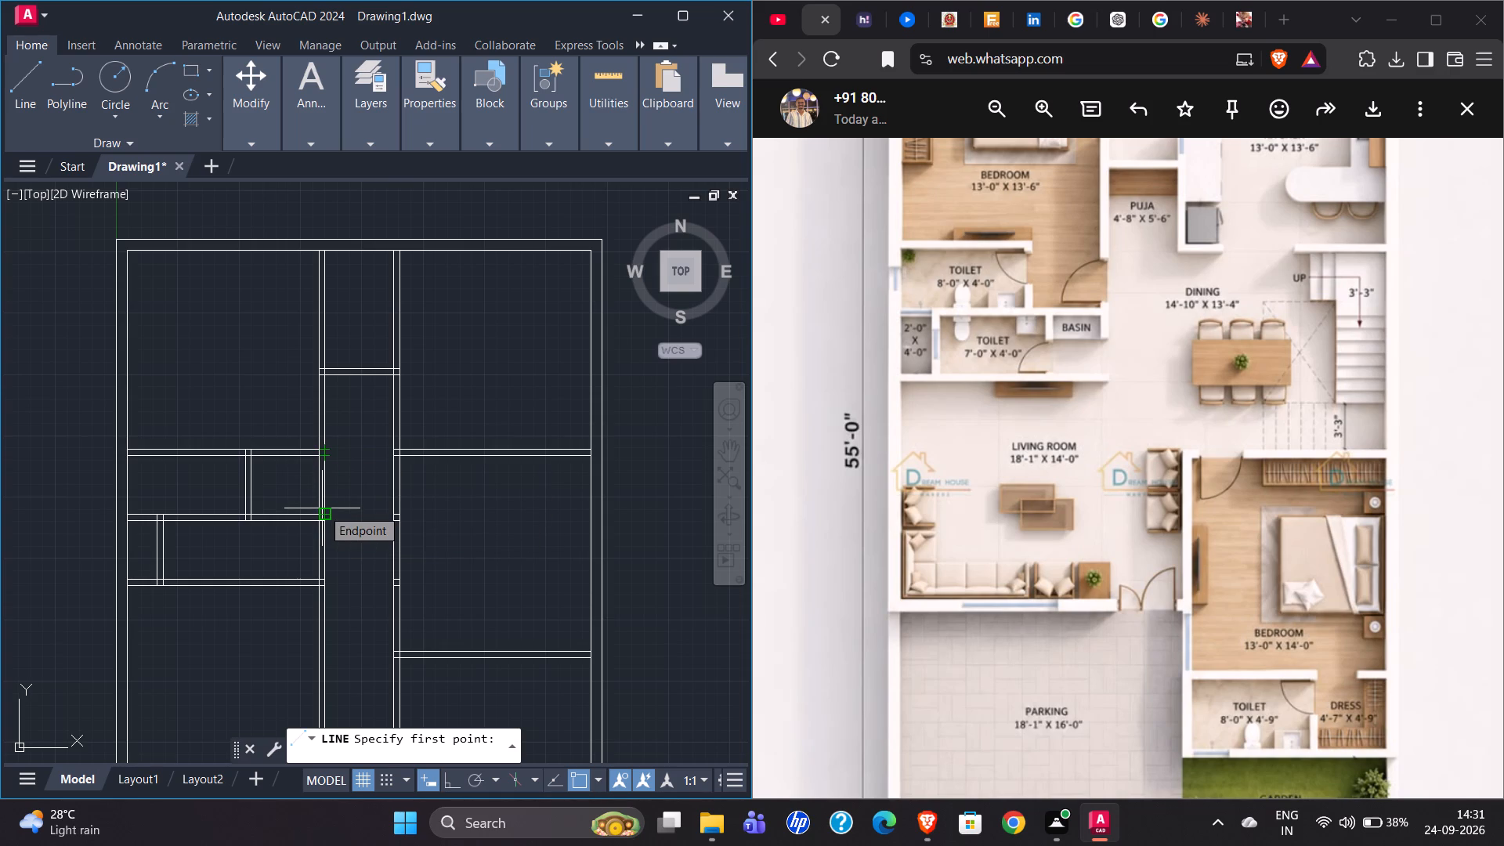
{"action": "left_click", "coordinate": [322, 508]}
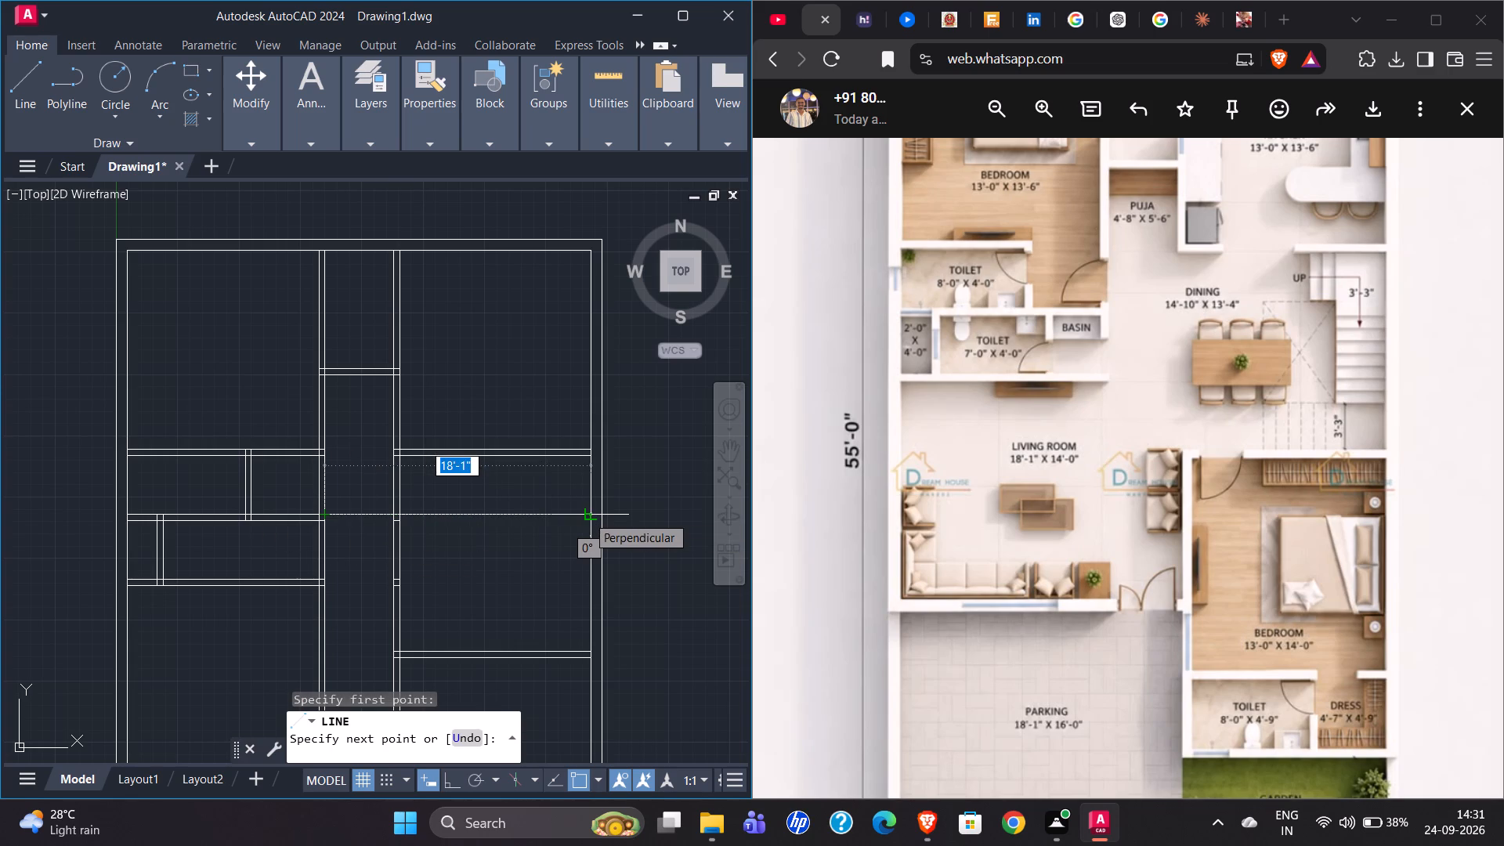
{"action": "key", "text": "Escape"}
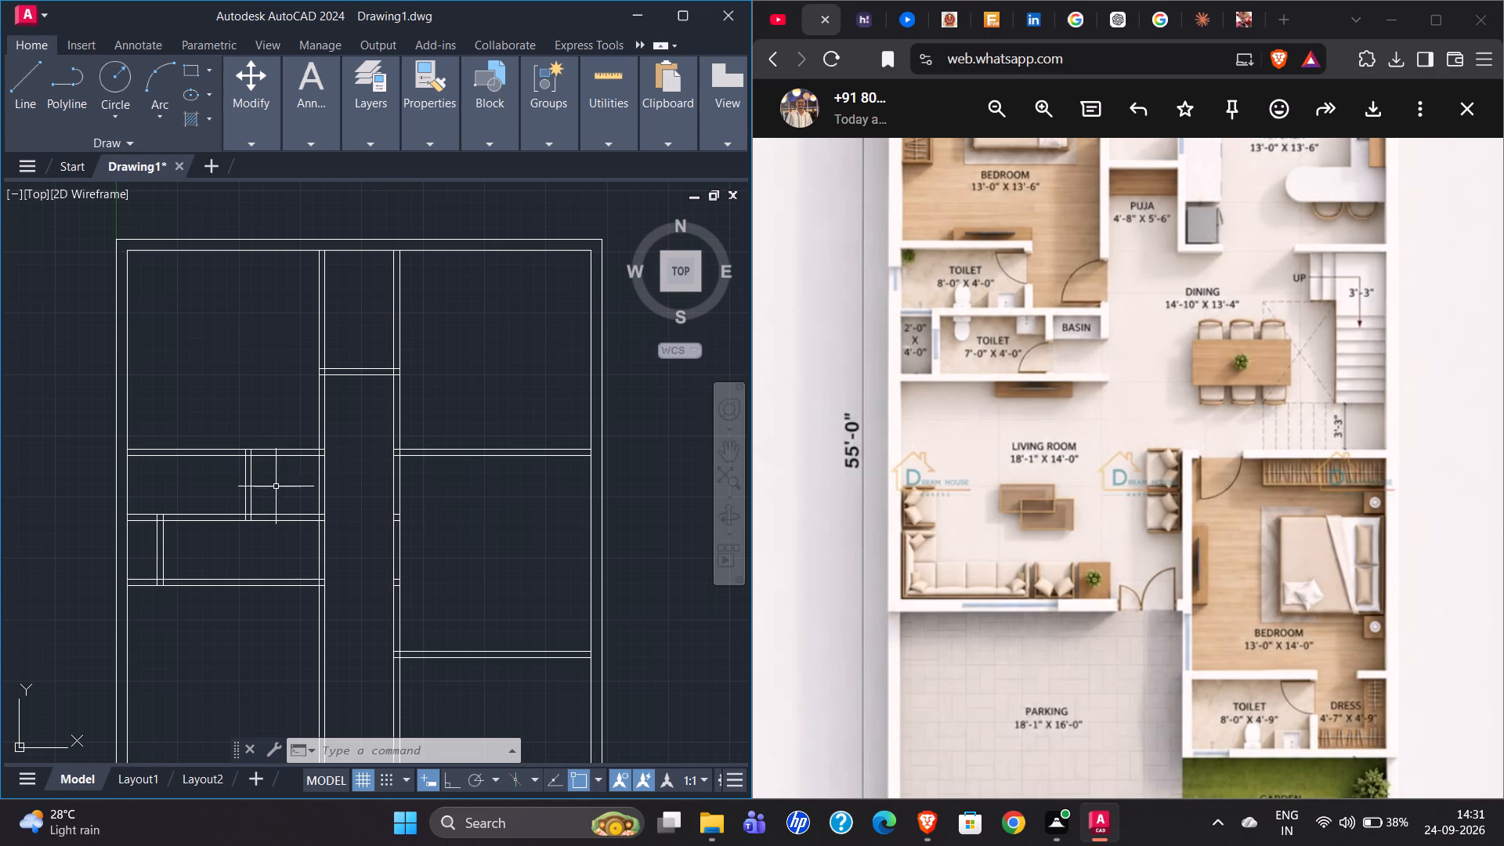
{"action": "left_click", "coordinate": [25, 88]}
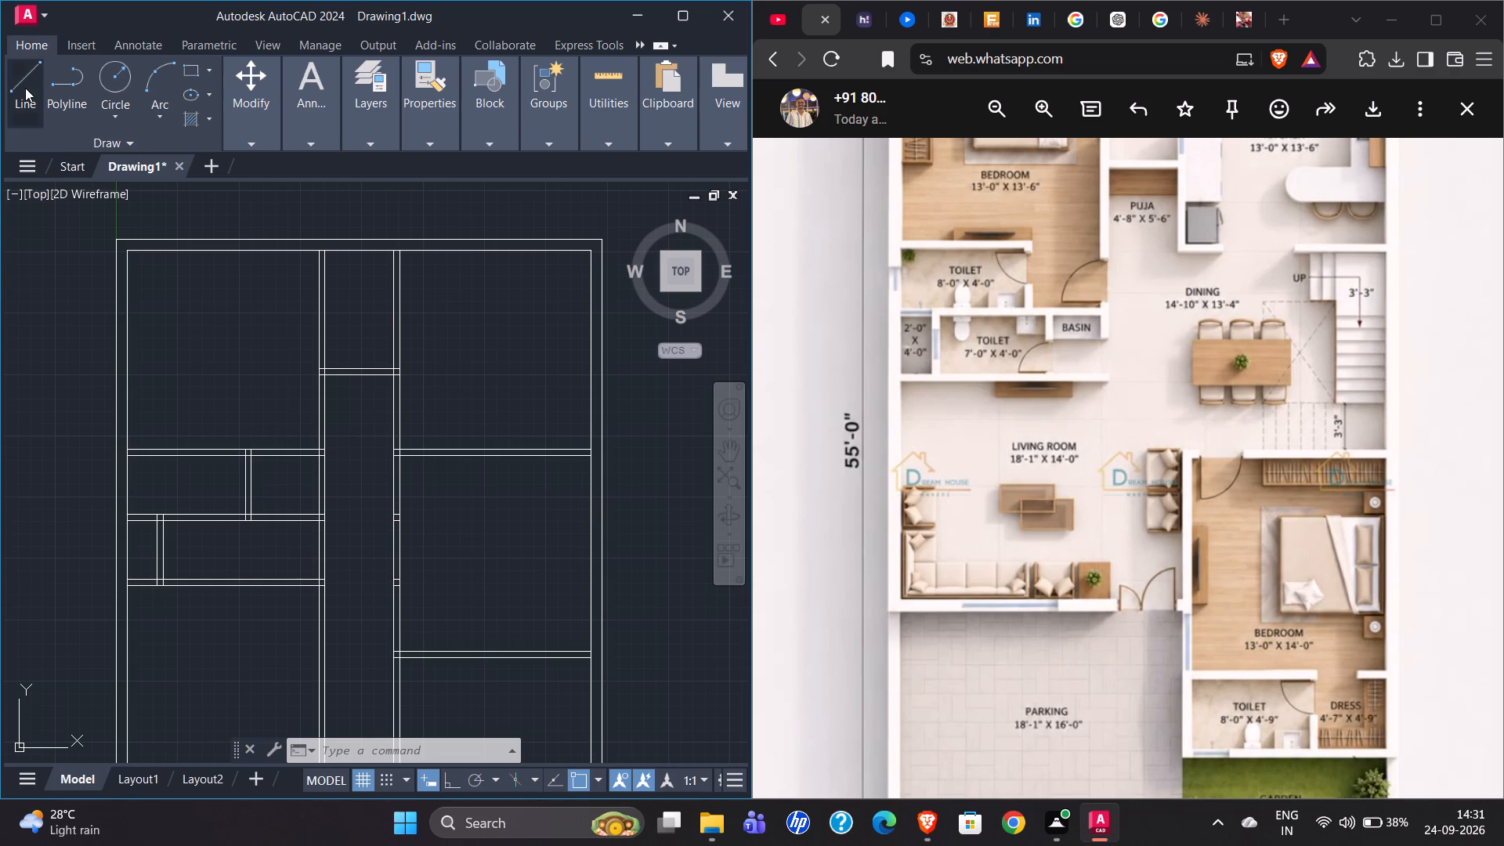
{"action": "left_click", "coordinate": [327, 458]}
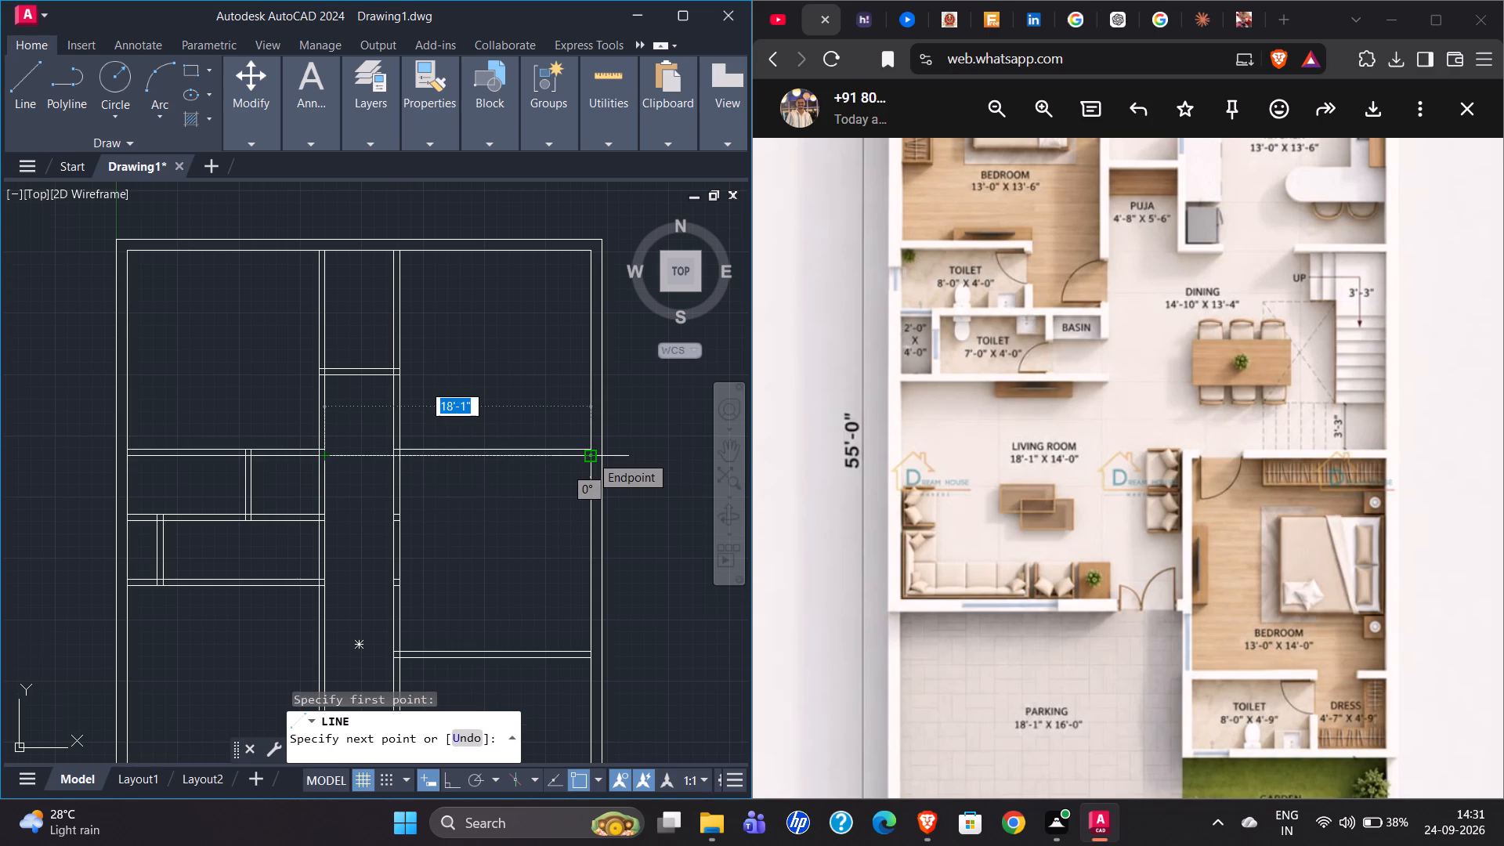
{"action": "key", "text": "Escape"}
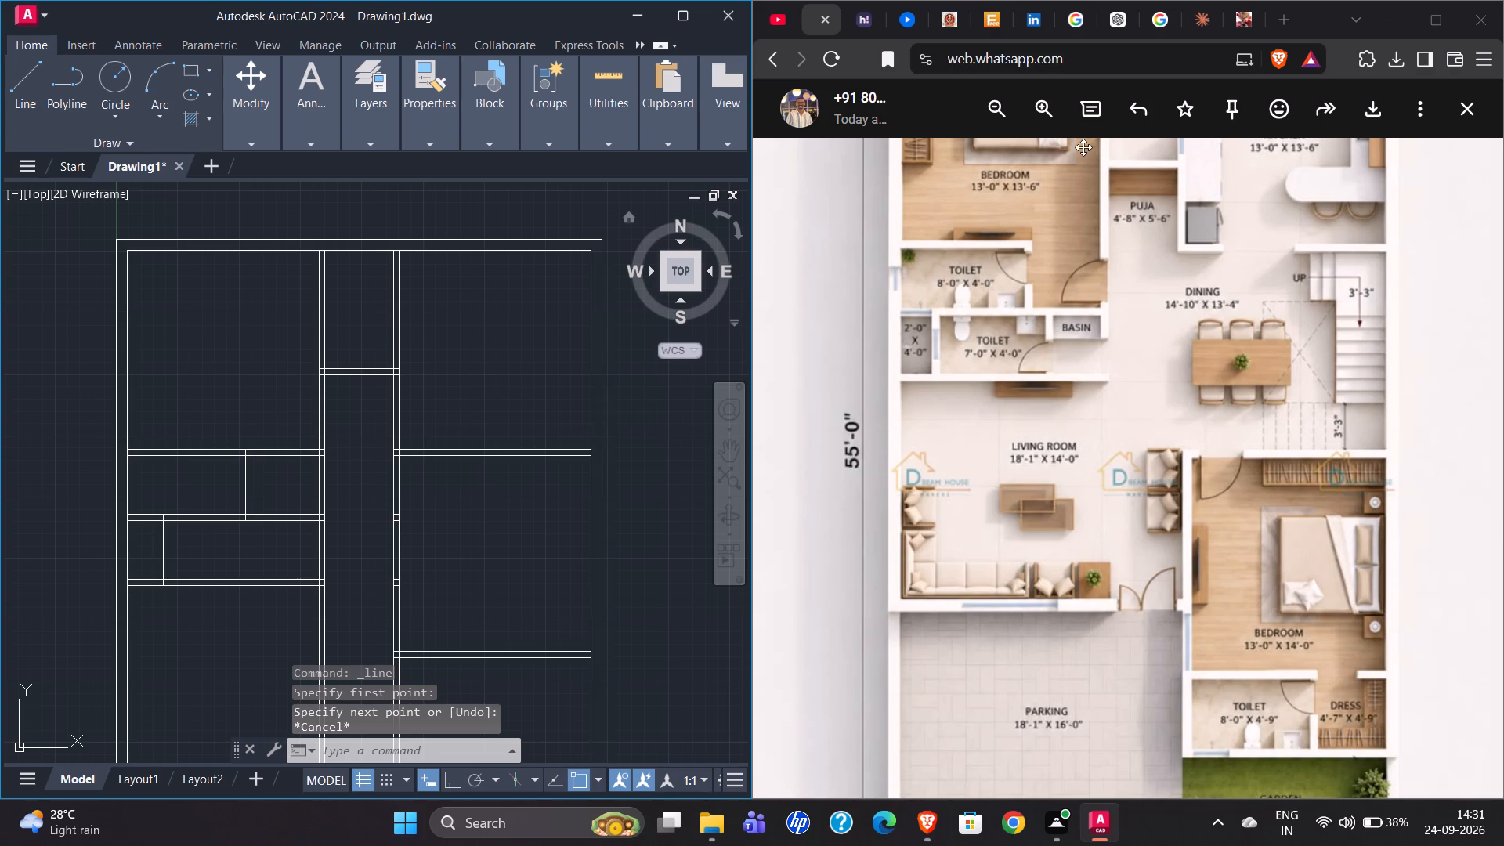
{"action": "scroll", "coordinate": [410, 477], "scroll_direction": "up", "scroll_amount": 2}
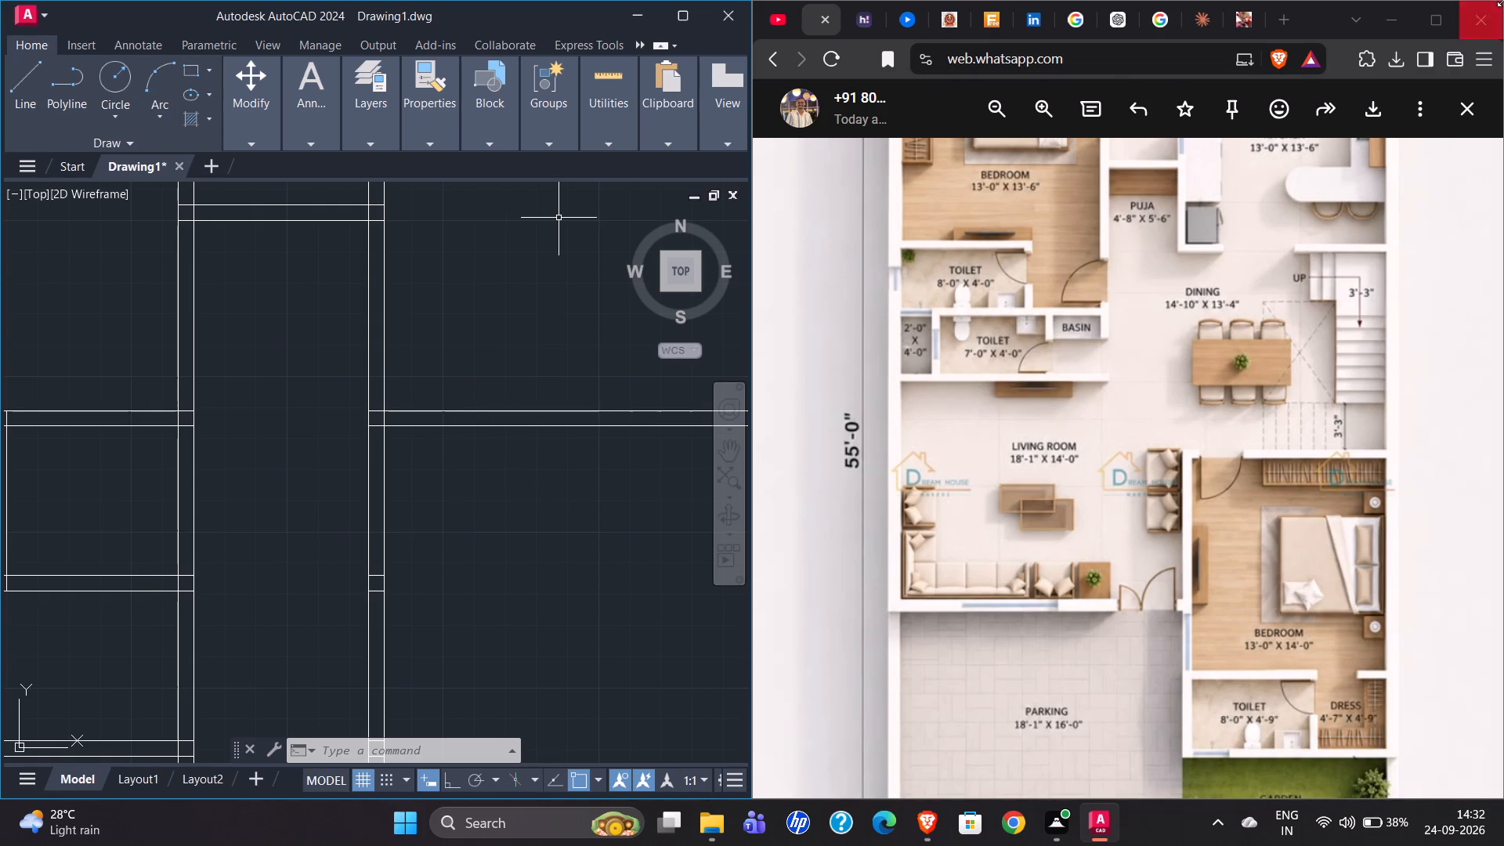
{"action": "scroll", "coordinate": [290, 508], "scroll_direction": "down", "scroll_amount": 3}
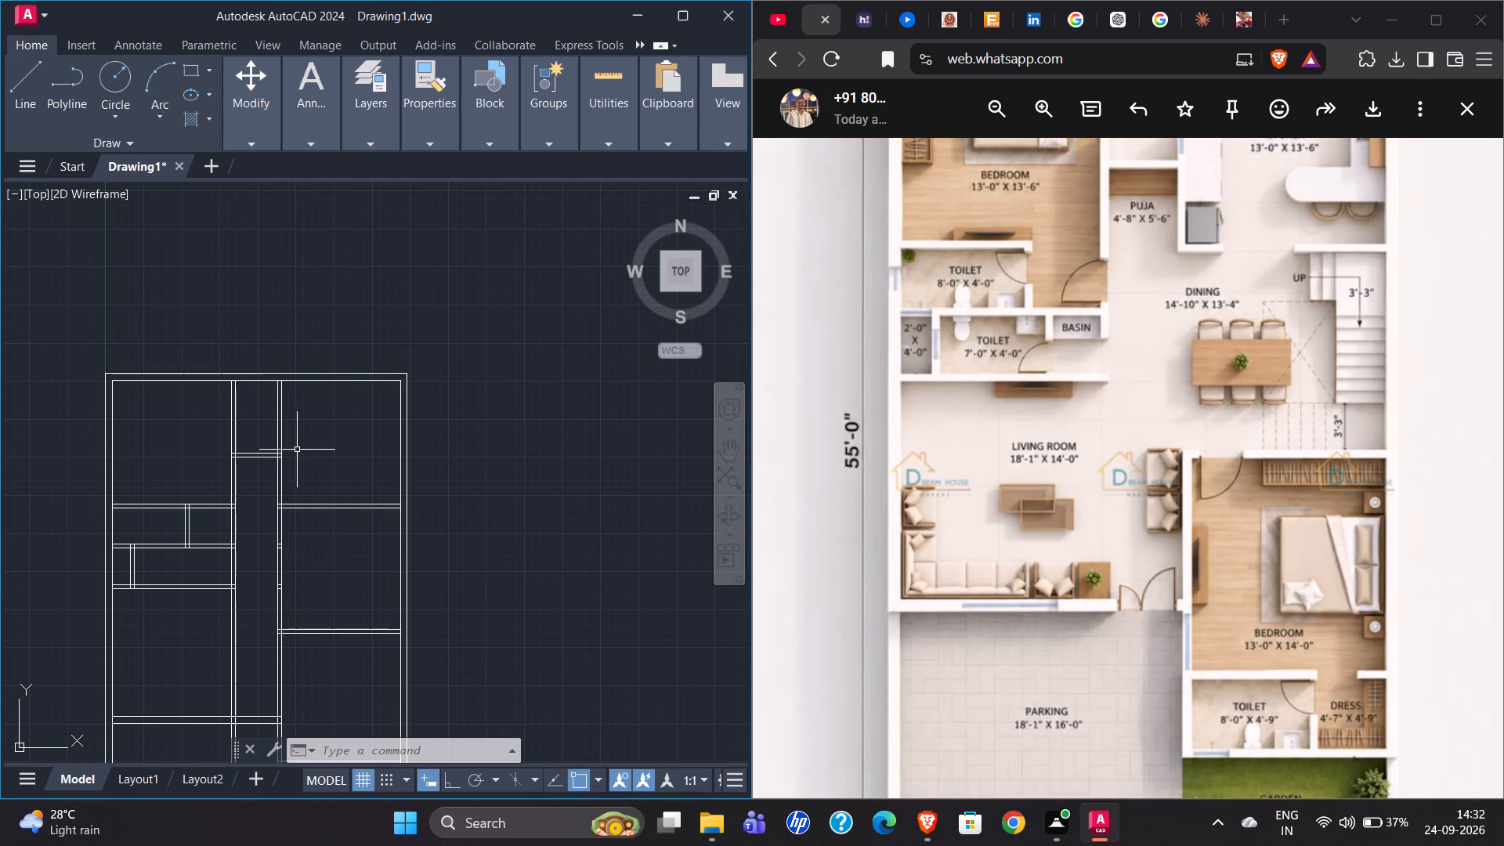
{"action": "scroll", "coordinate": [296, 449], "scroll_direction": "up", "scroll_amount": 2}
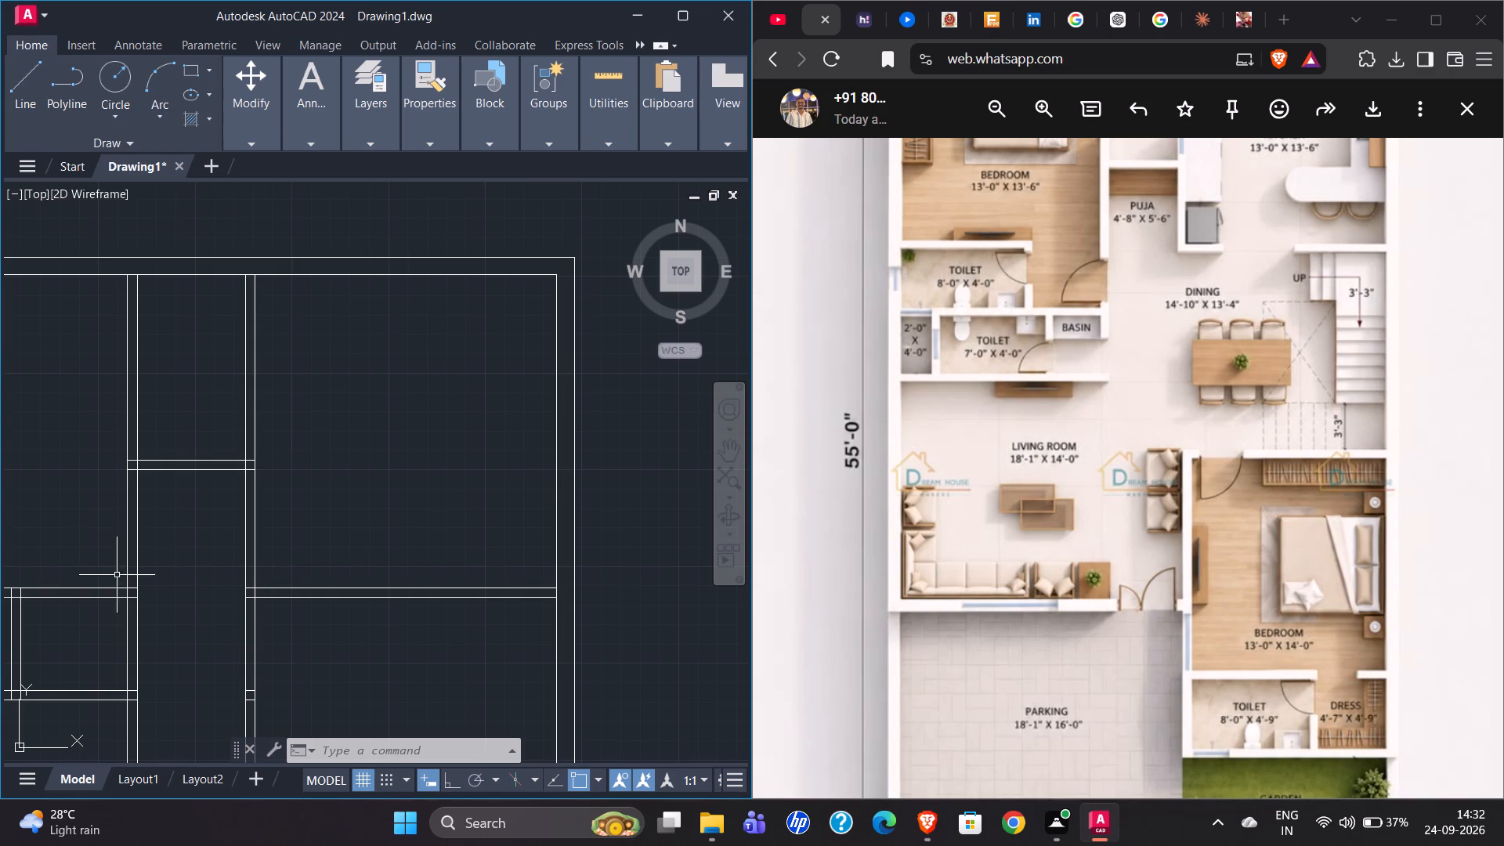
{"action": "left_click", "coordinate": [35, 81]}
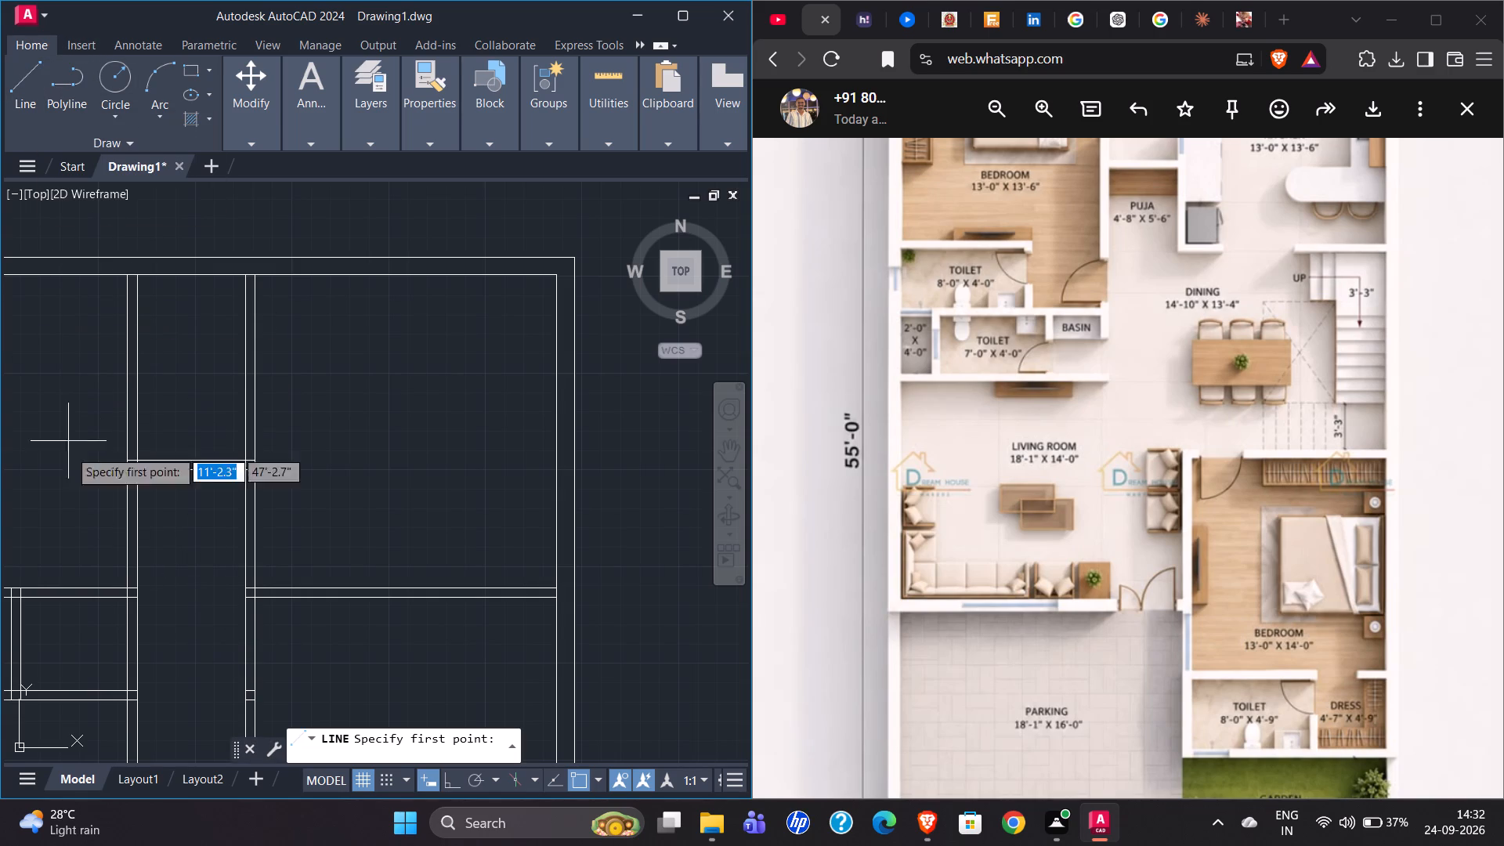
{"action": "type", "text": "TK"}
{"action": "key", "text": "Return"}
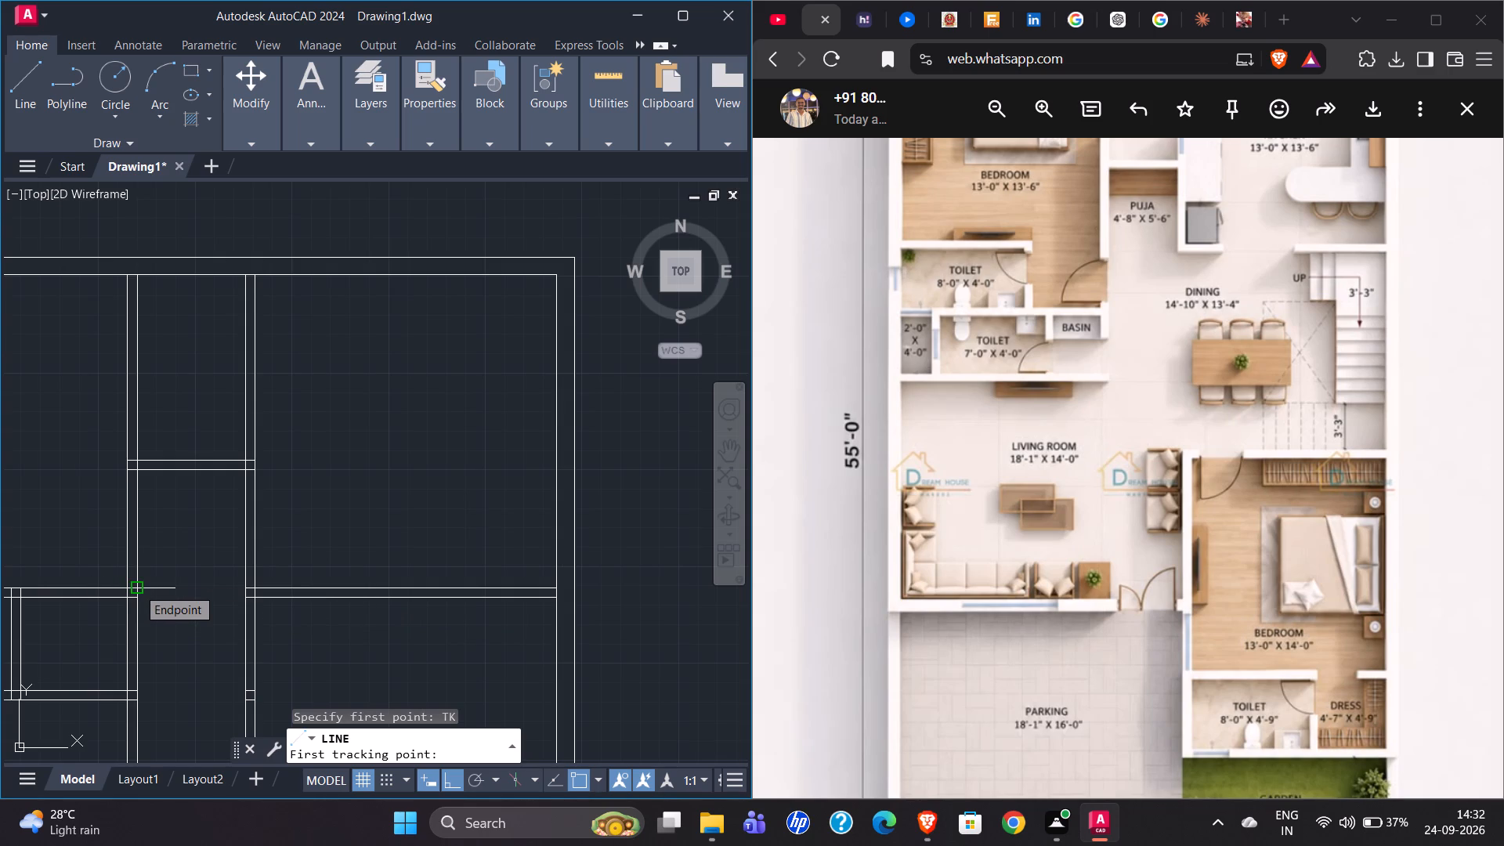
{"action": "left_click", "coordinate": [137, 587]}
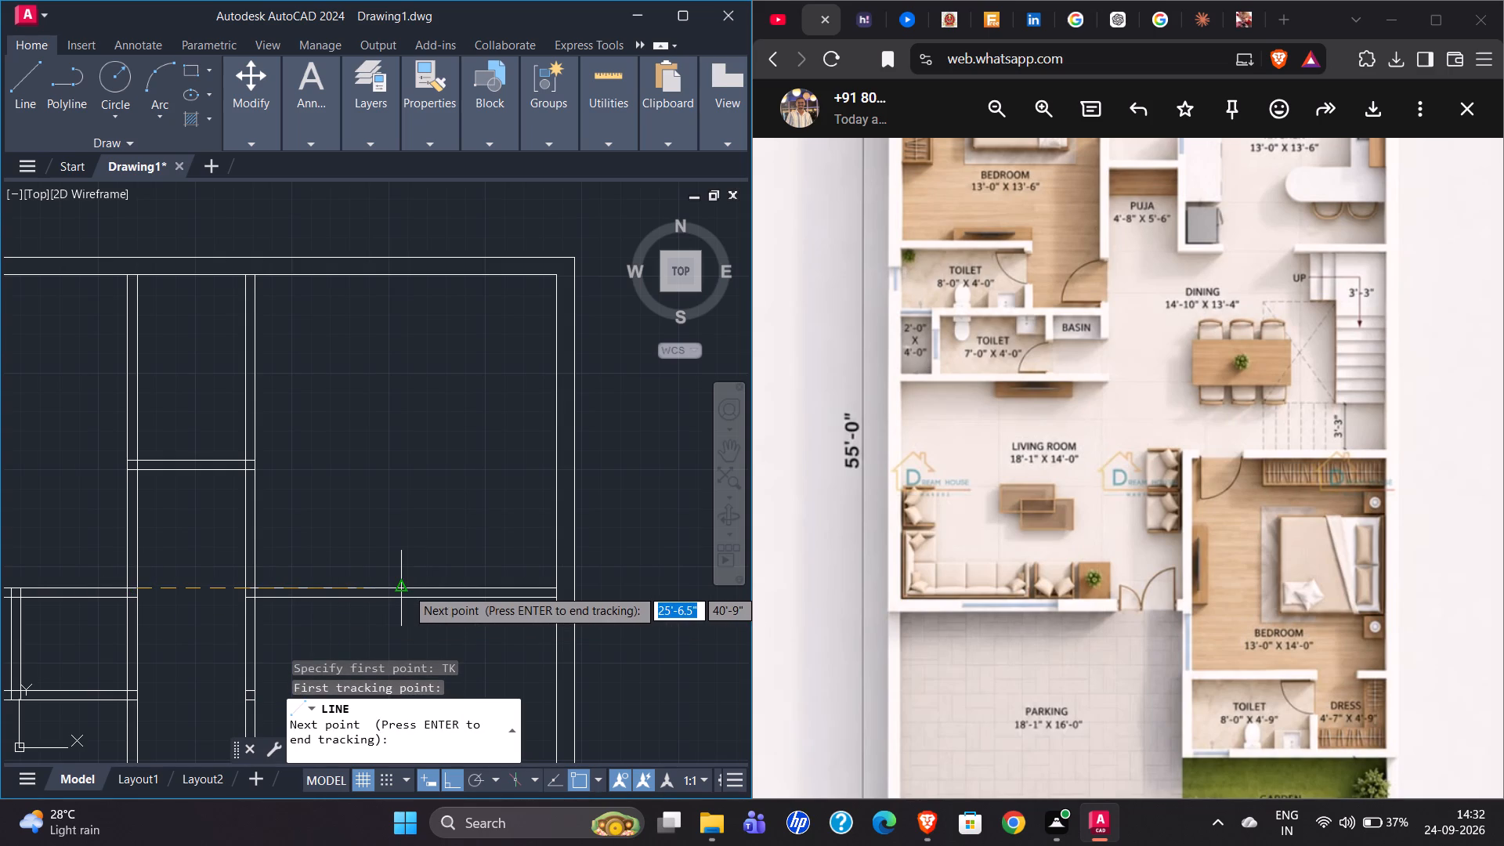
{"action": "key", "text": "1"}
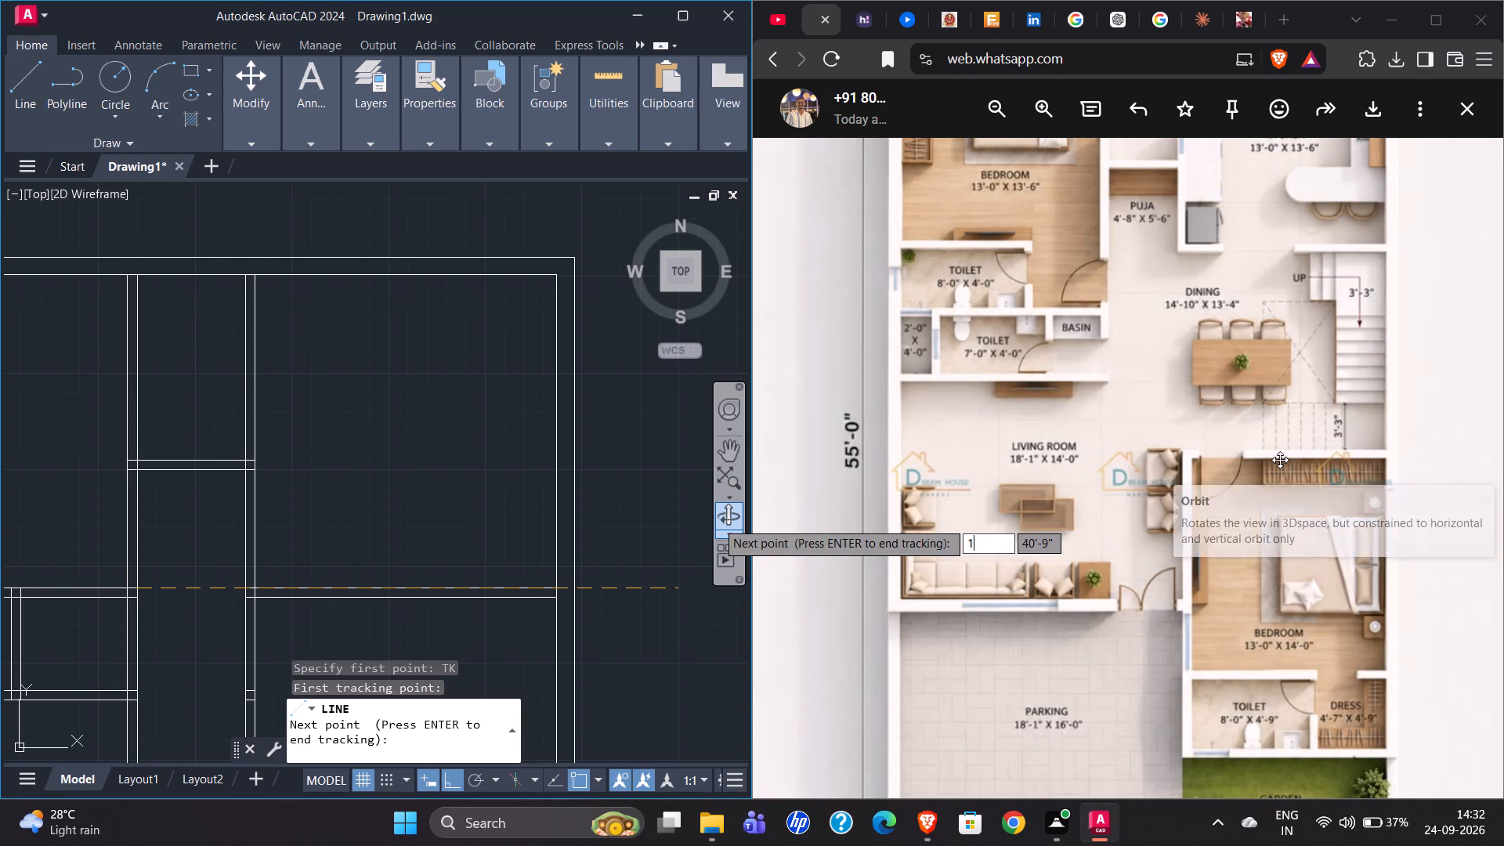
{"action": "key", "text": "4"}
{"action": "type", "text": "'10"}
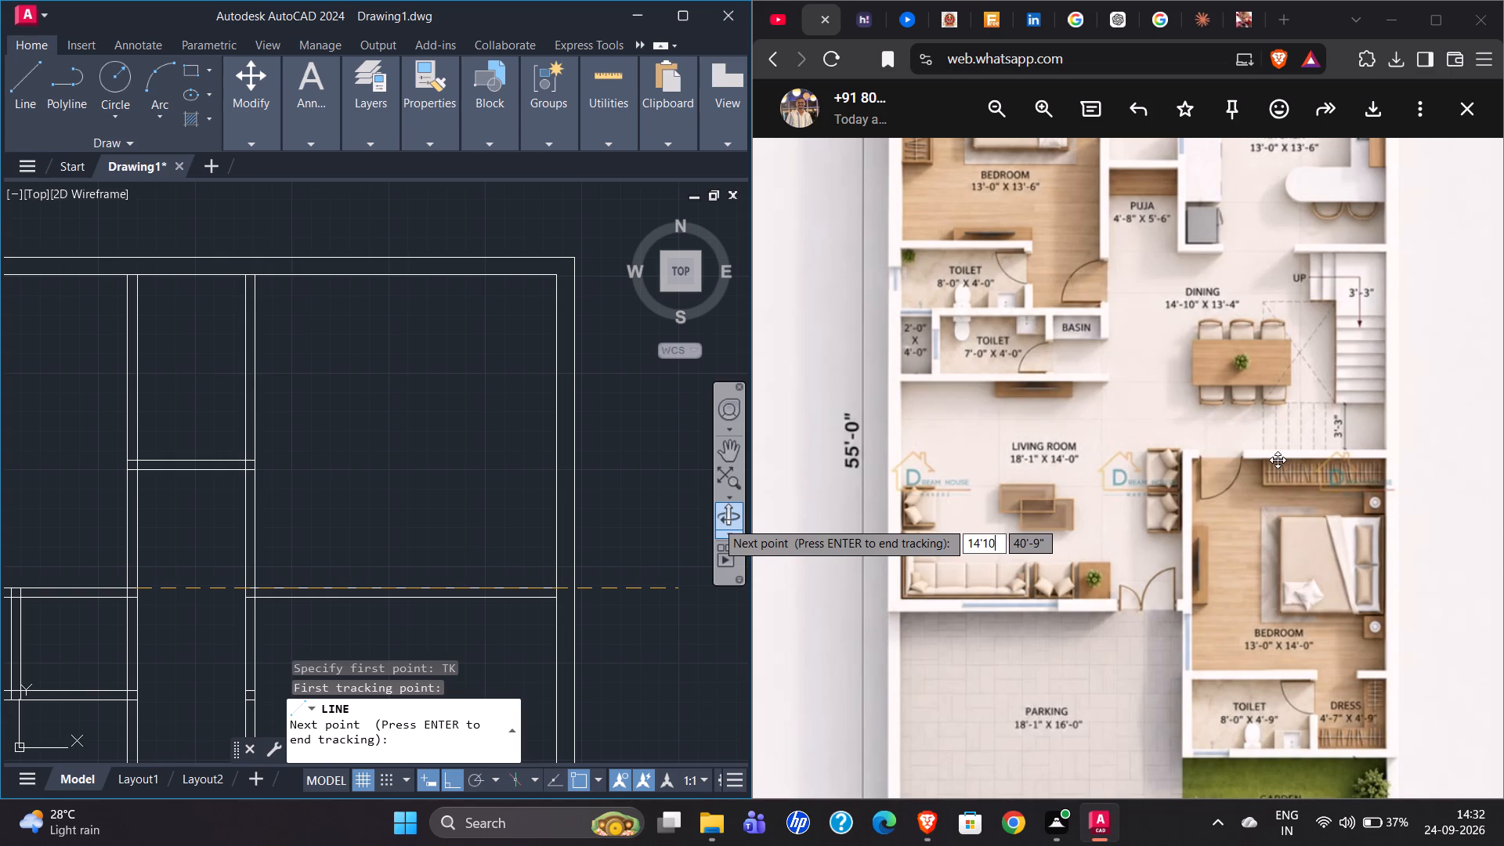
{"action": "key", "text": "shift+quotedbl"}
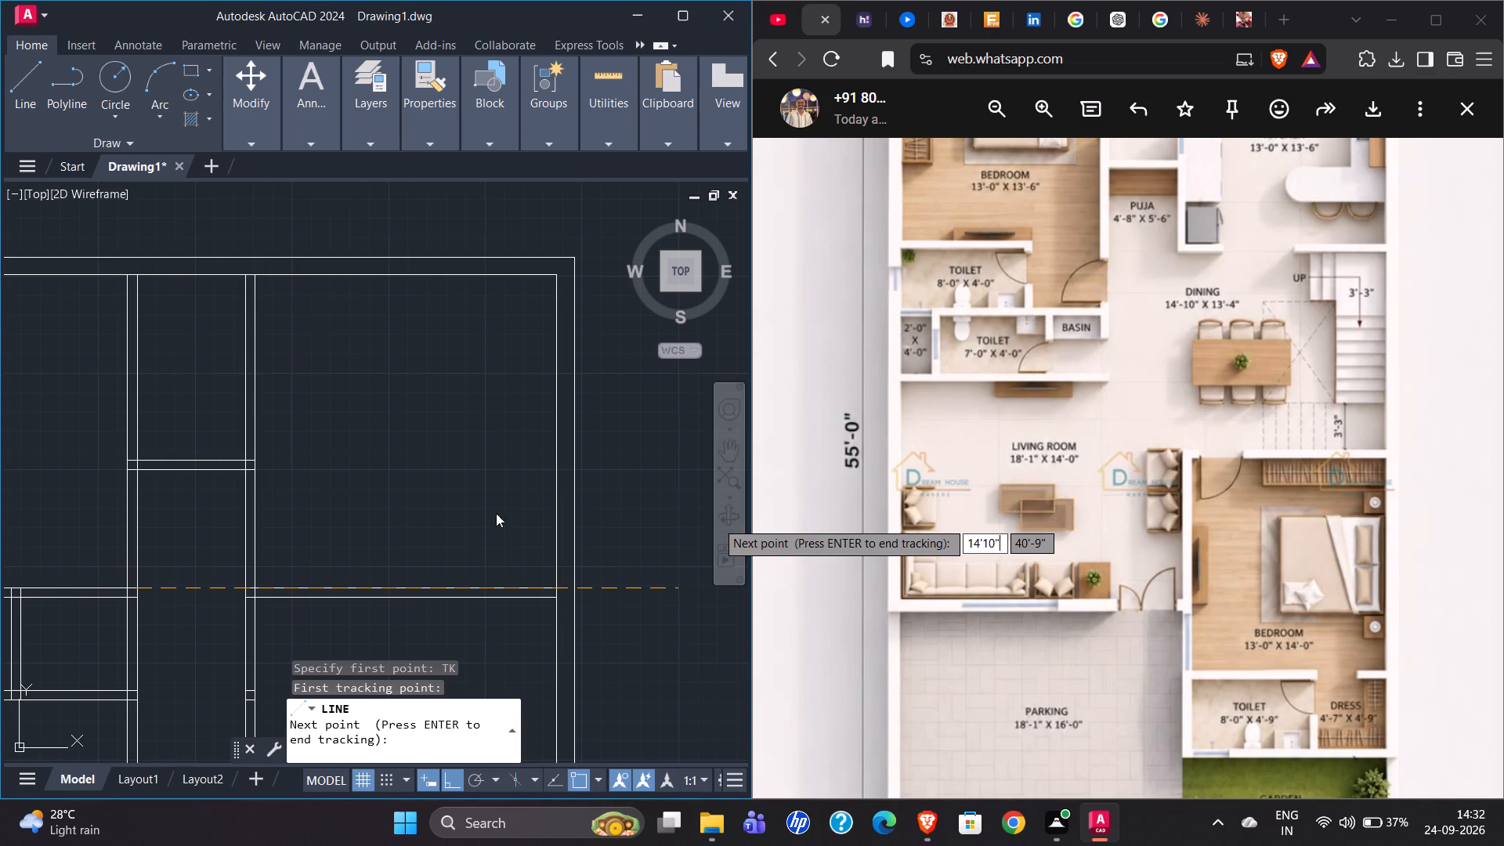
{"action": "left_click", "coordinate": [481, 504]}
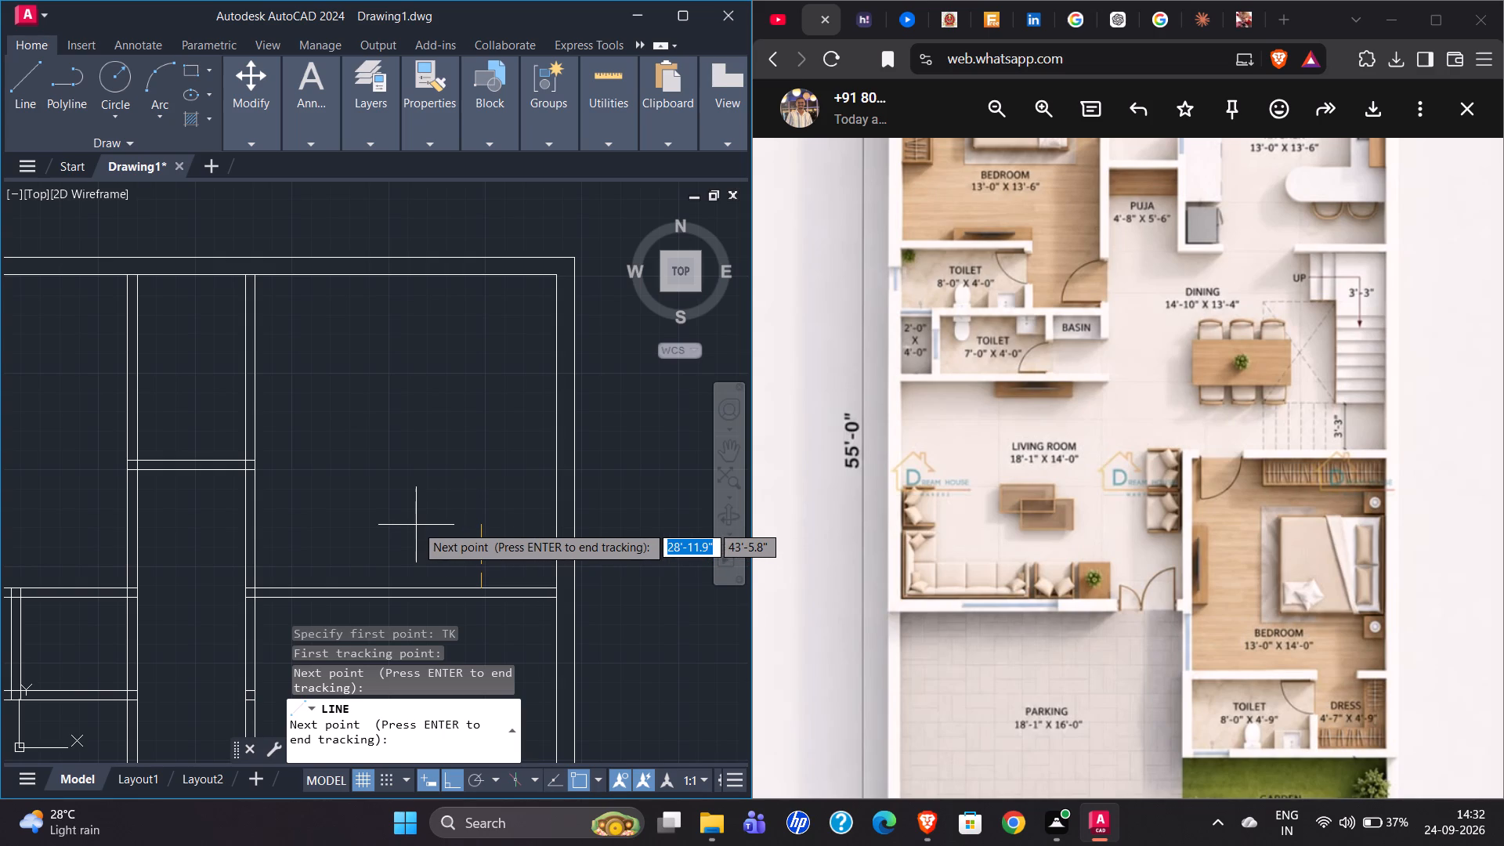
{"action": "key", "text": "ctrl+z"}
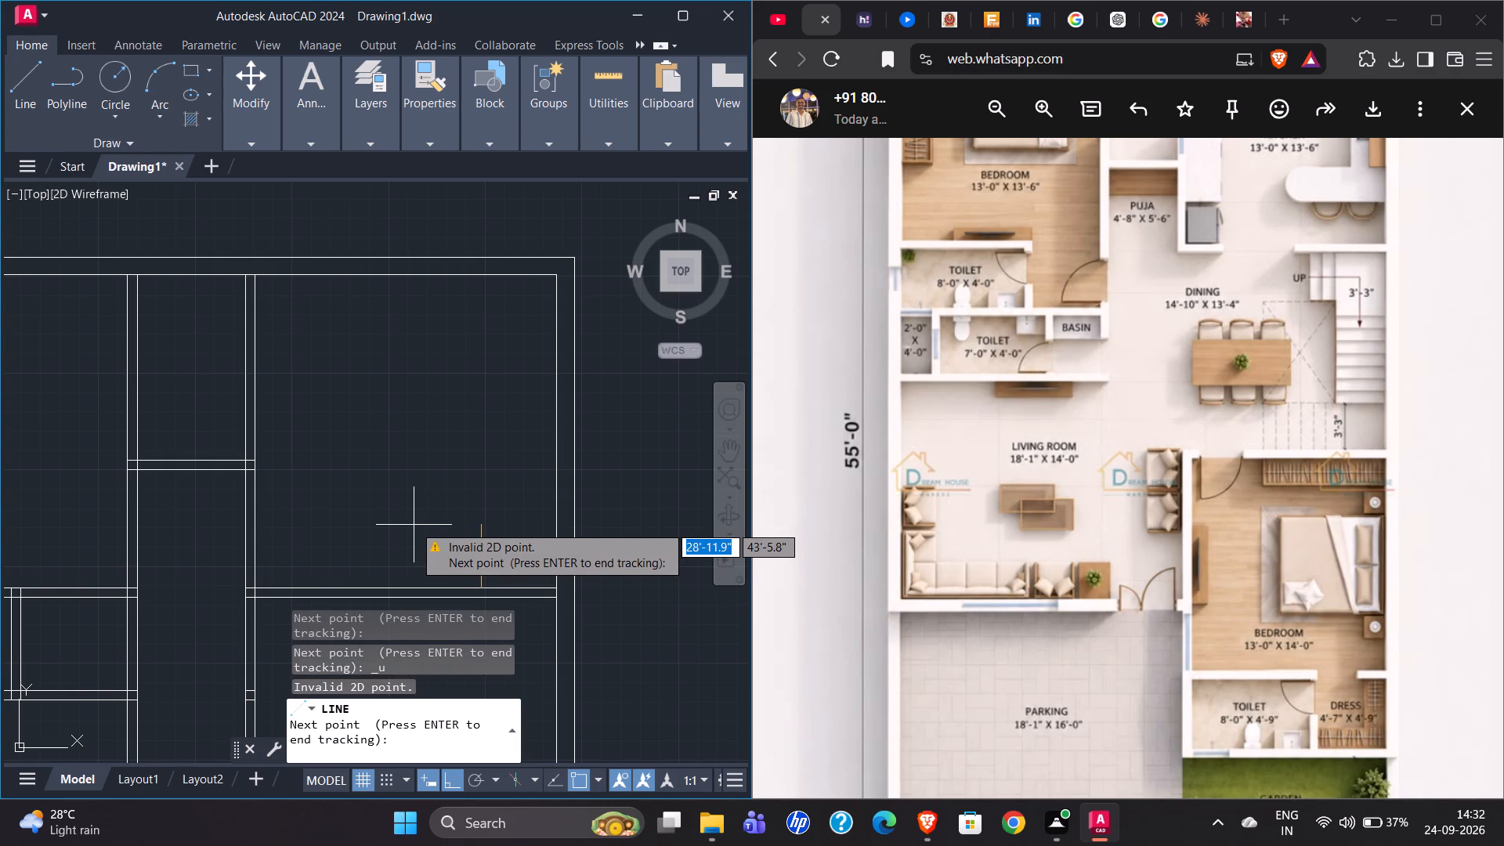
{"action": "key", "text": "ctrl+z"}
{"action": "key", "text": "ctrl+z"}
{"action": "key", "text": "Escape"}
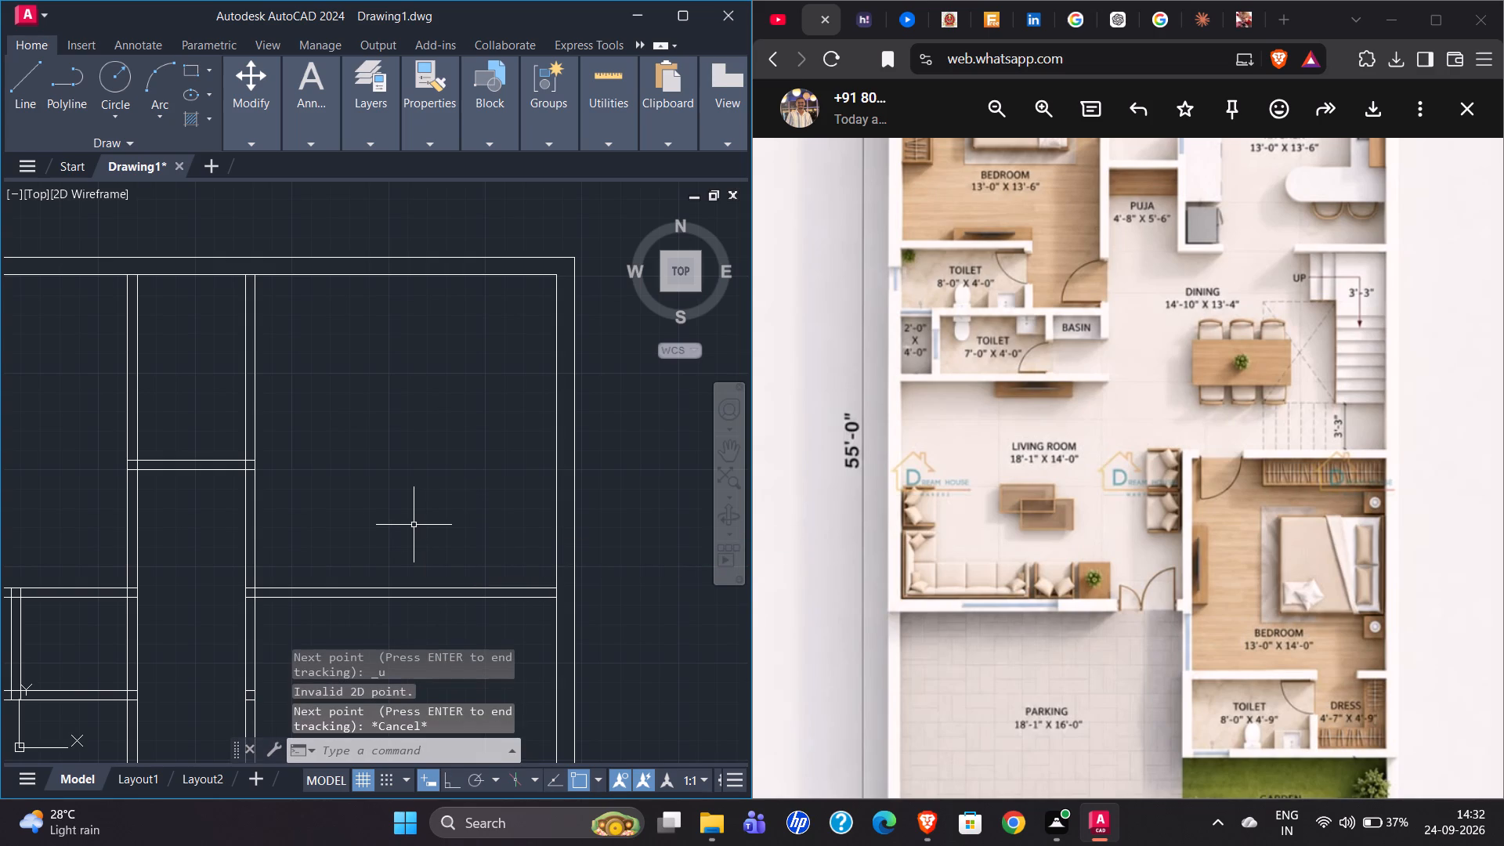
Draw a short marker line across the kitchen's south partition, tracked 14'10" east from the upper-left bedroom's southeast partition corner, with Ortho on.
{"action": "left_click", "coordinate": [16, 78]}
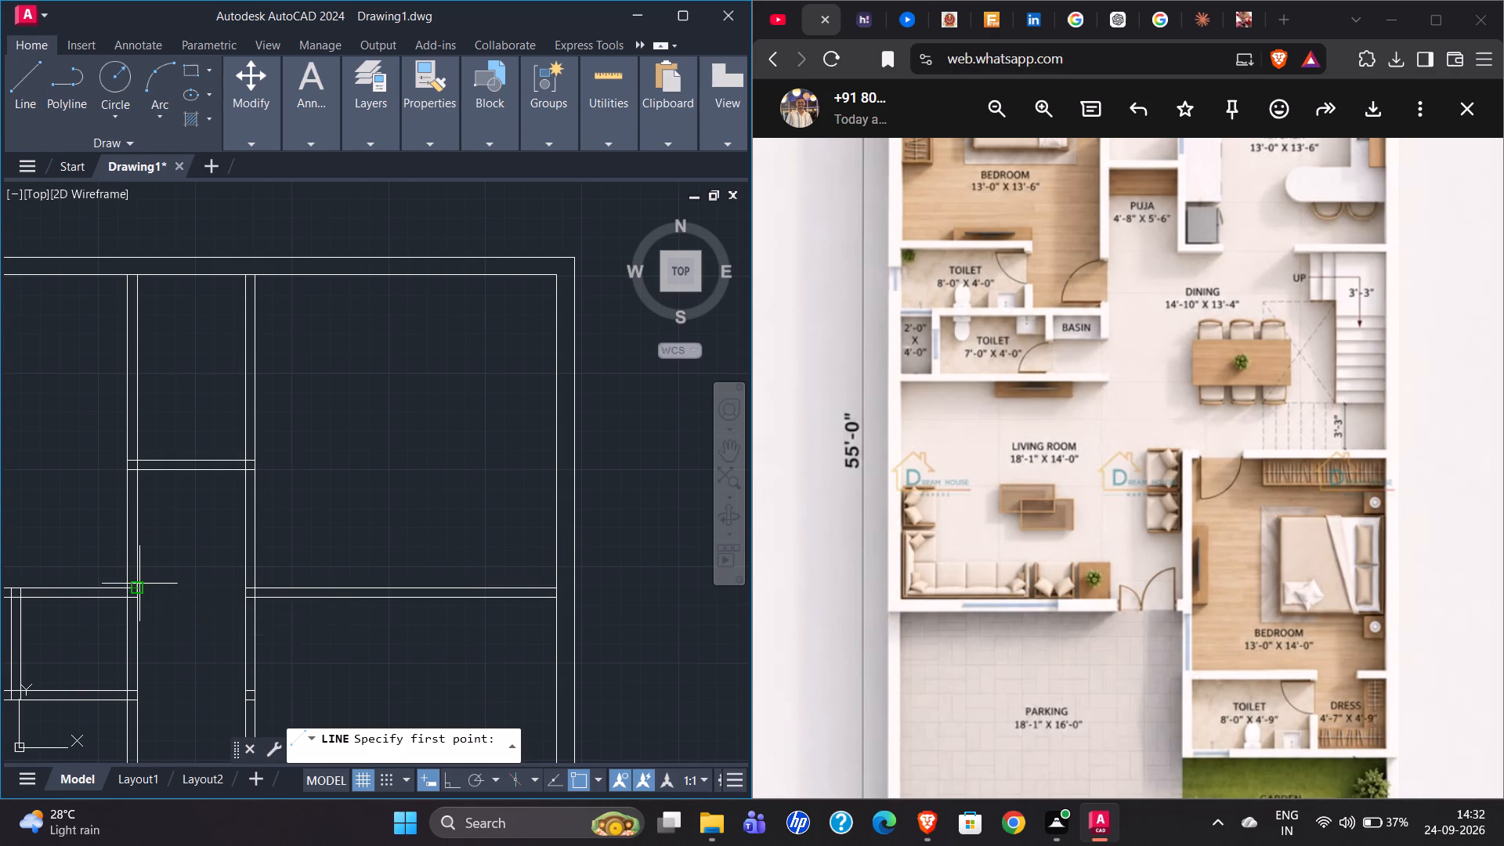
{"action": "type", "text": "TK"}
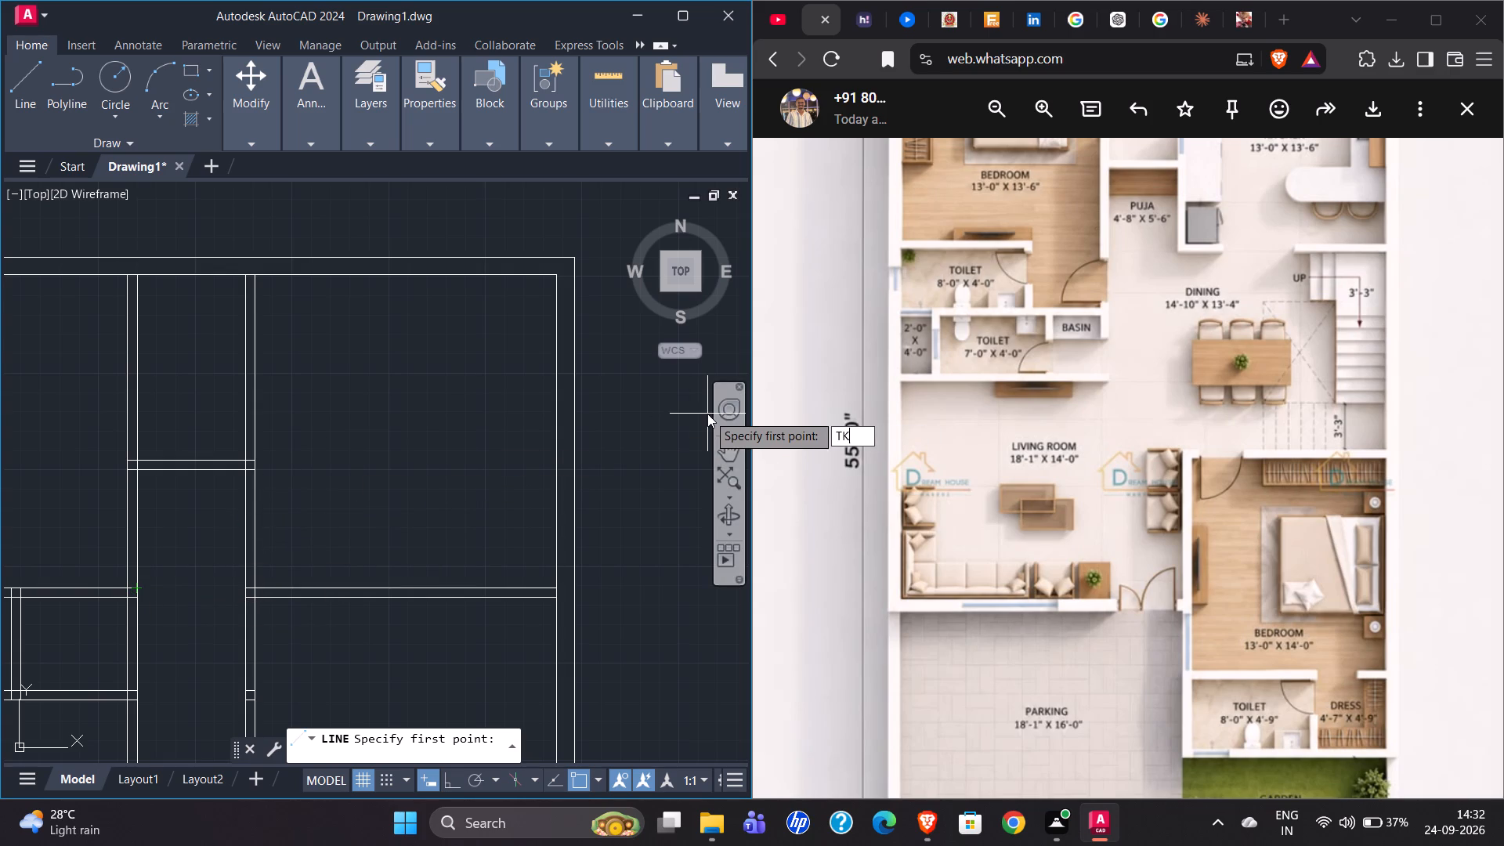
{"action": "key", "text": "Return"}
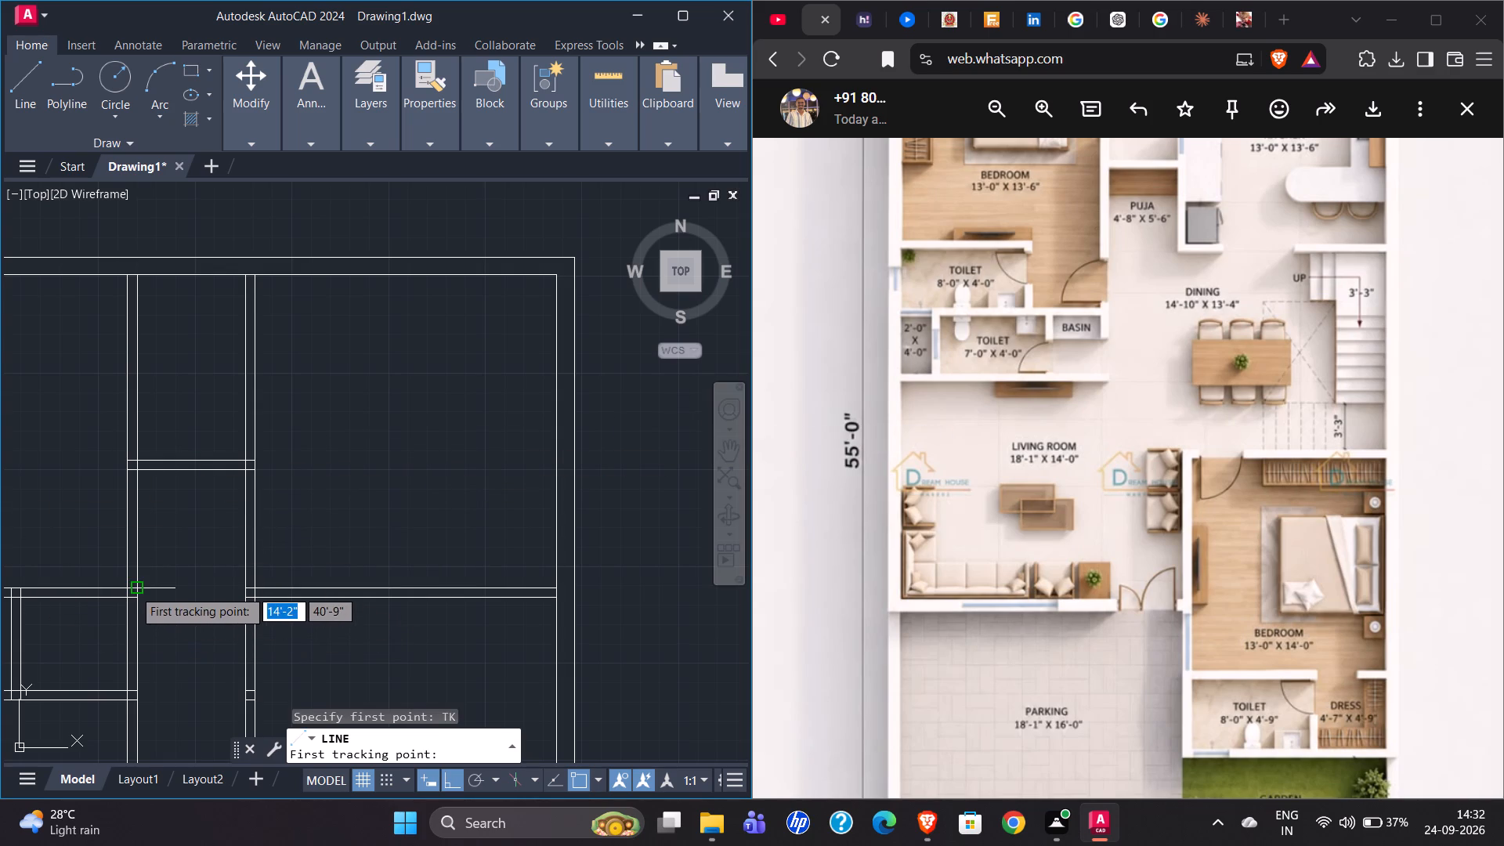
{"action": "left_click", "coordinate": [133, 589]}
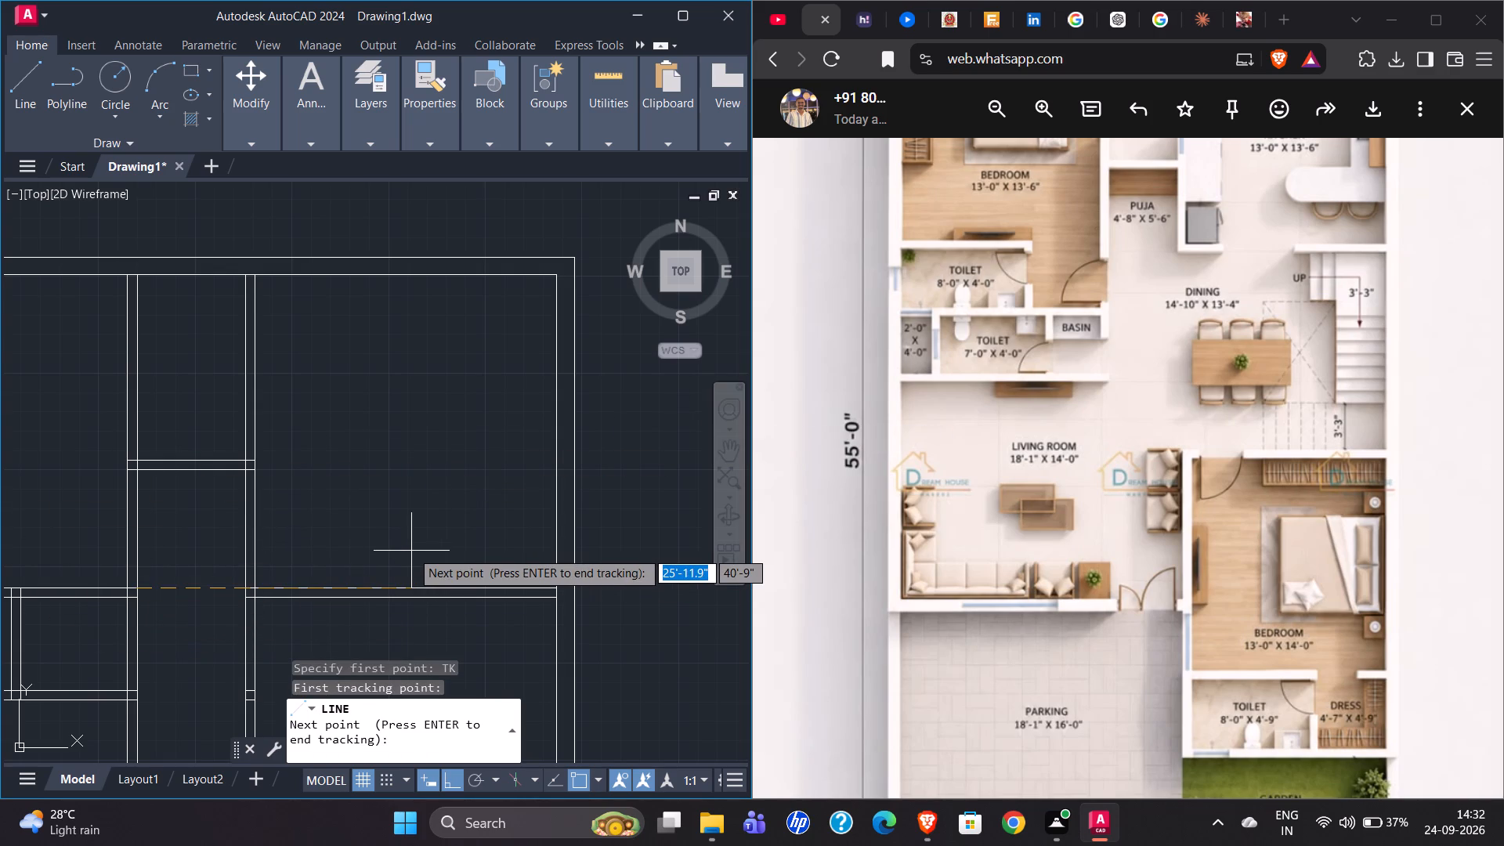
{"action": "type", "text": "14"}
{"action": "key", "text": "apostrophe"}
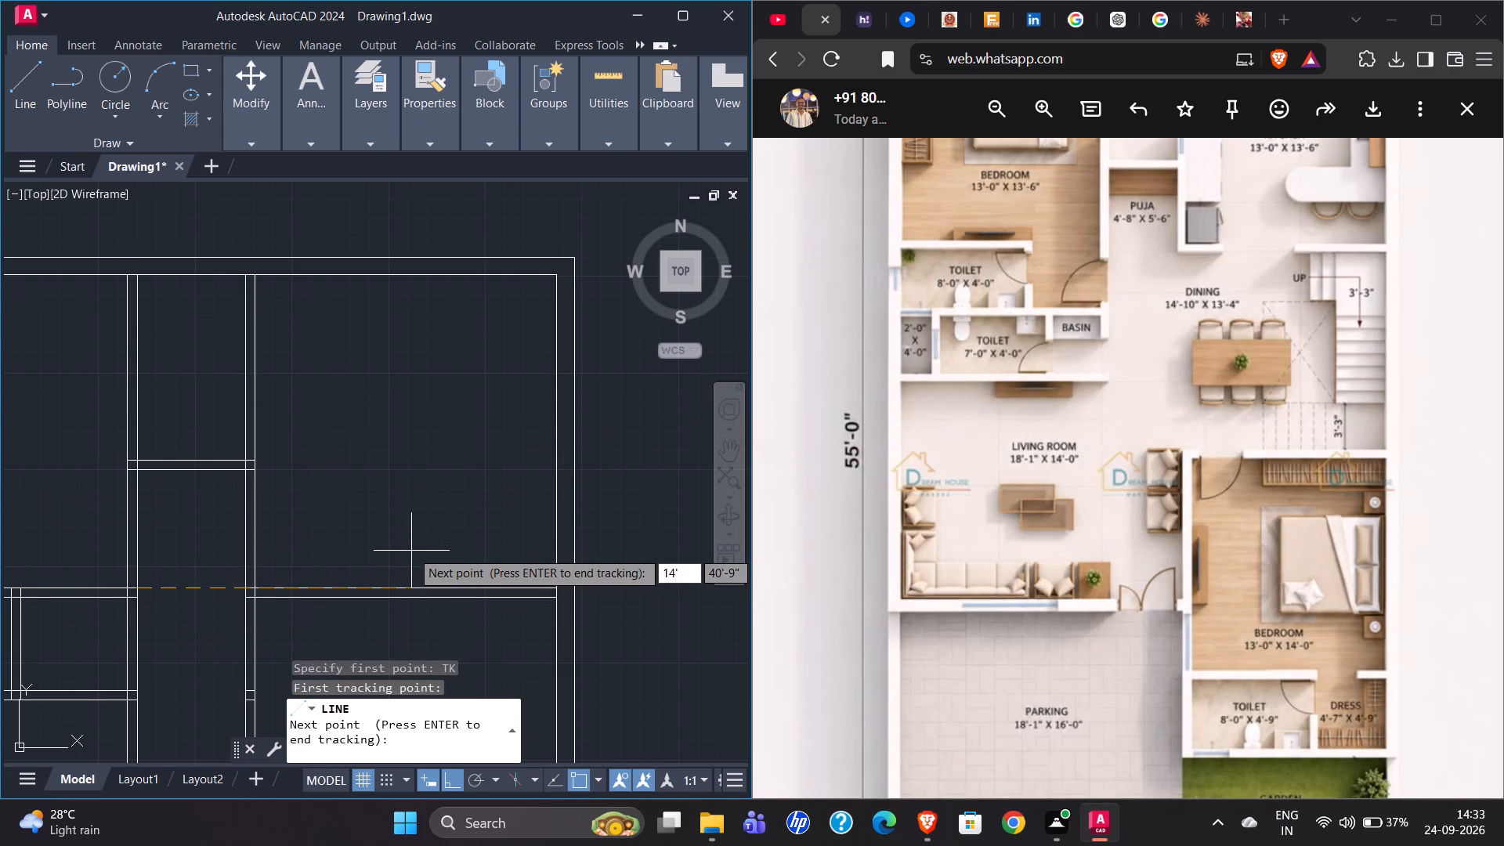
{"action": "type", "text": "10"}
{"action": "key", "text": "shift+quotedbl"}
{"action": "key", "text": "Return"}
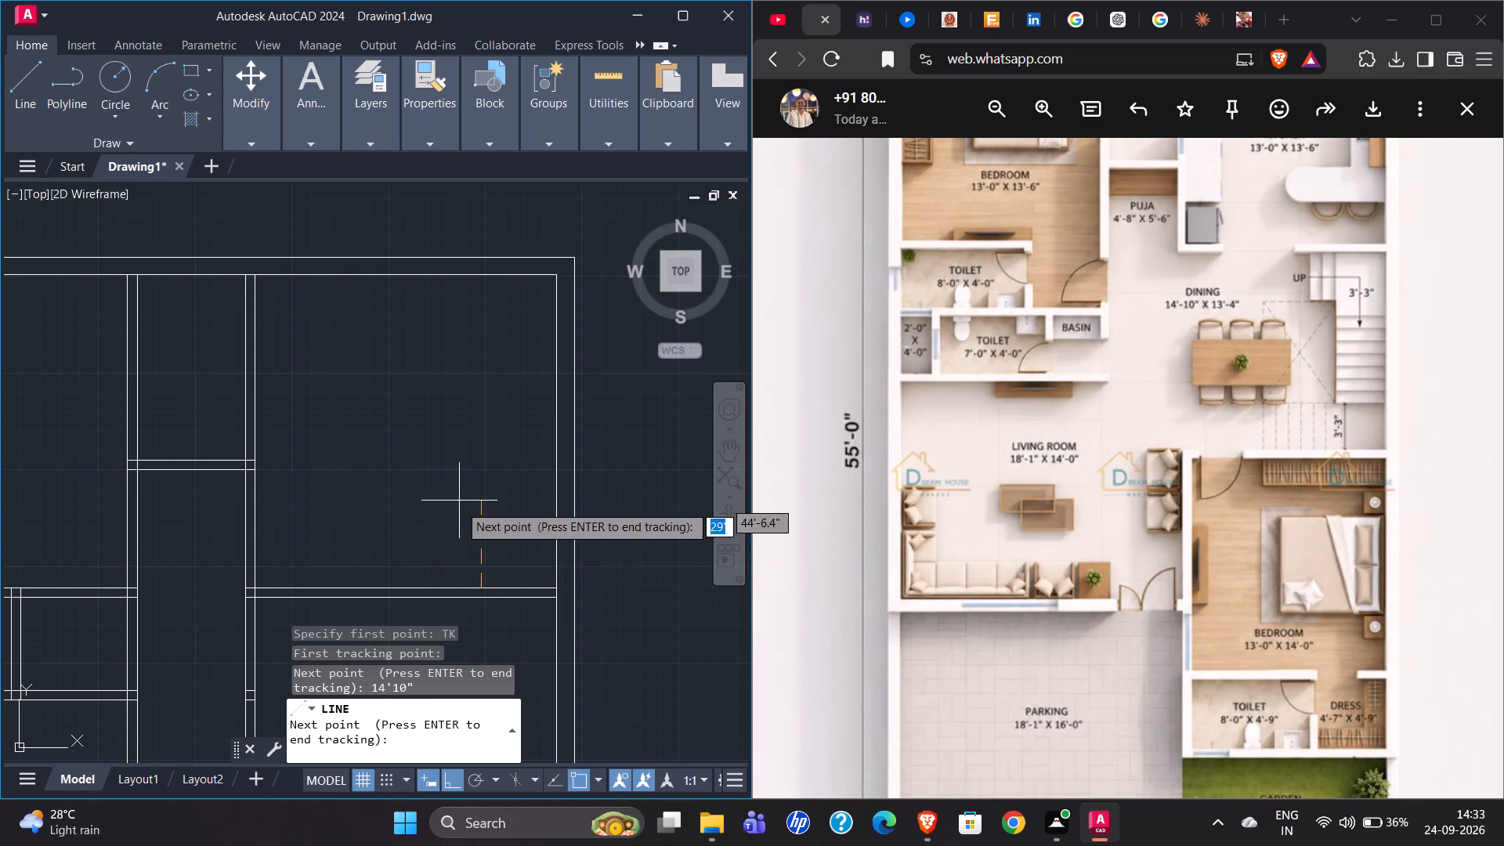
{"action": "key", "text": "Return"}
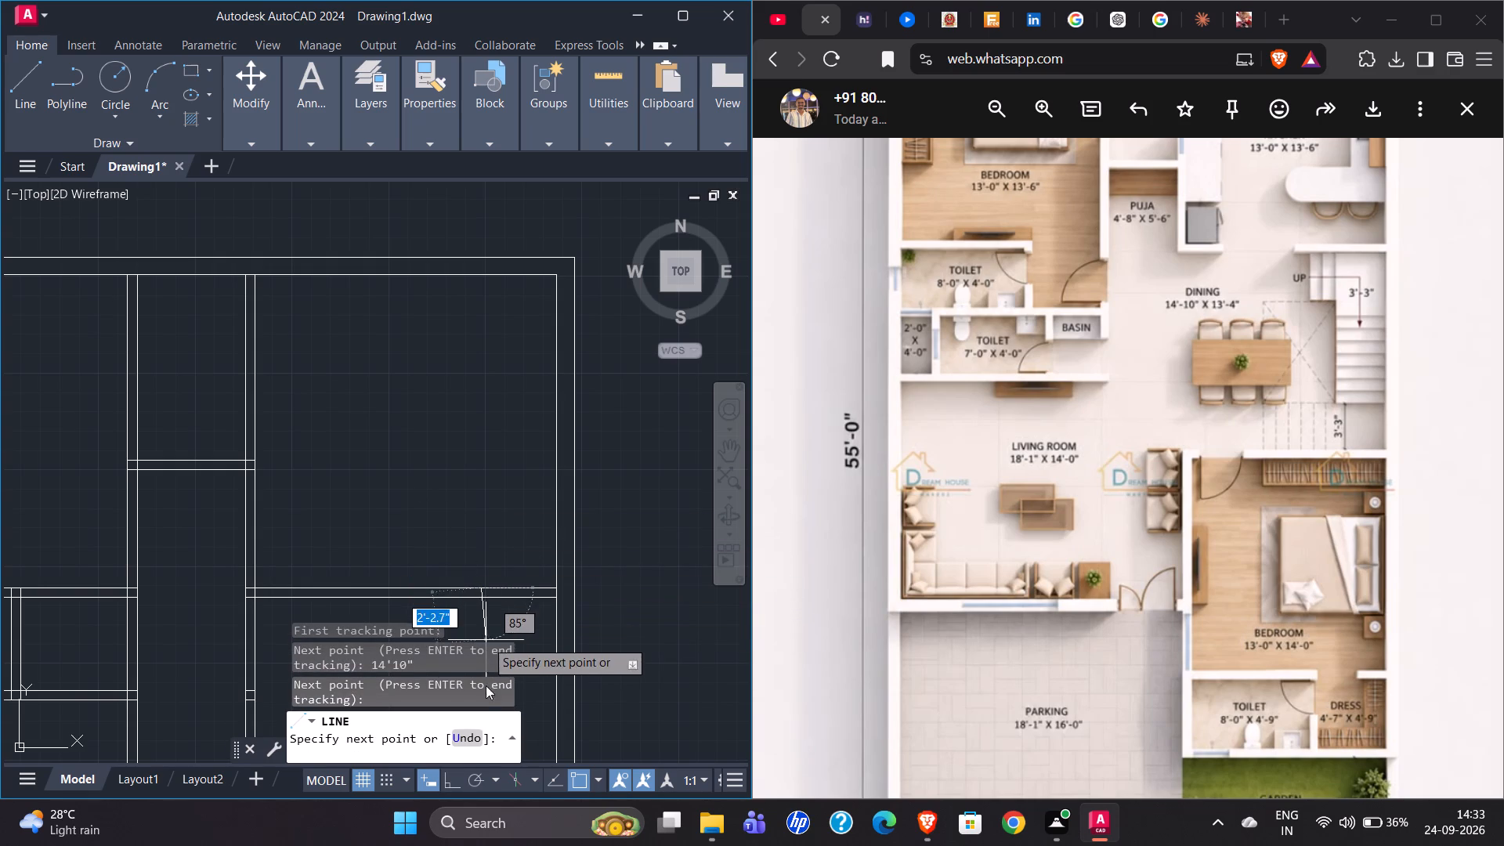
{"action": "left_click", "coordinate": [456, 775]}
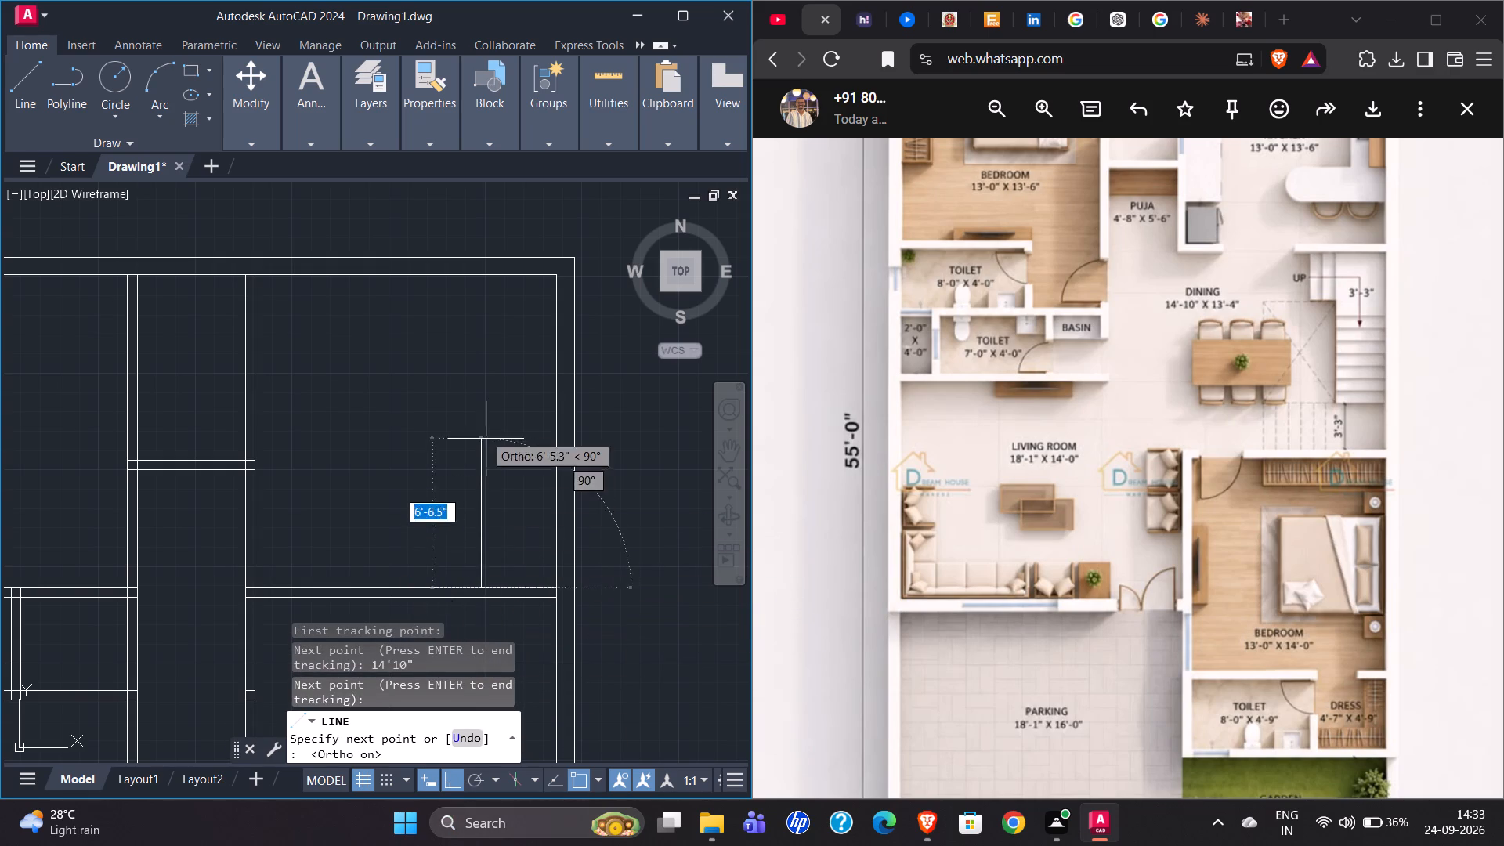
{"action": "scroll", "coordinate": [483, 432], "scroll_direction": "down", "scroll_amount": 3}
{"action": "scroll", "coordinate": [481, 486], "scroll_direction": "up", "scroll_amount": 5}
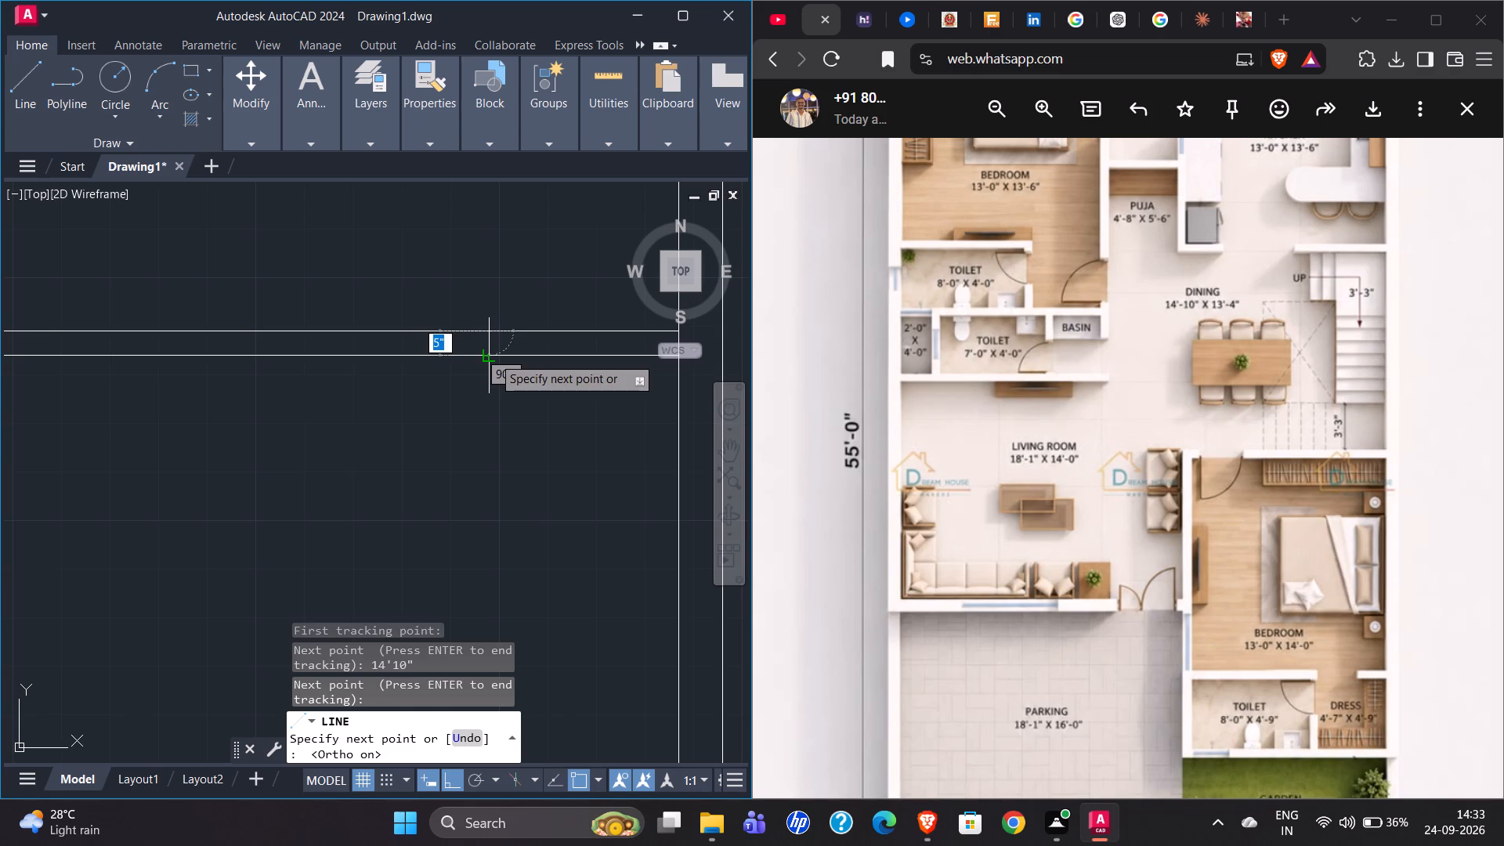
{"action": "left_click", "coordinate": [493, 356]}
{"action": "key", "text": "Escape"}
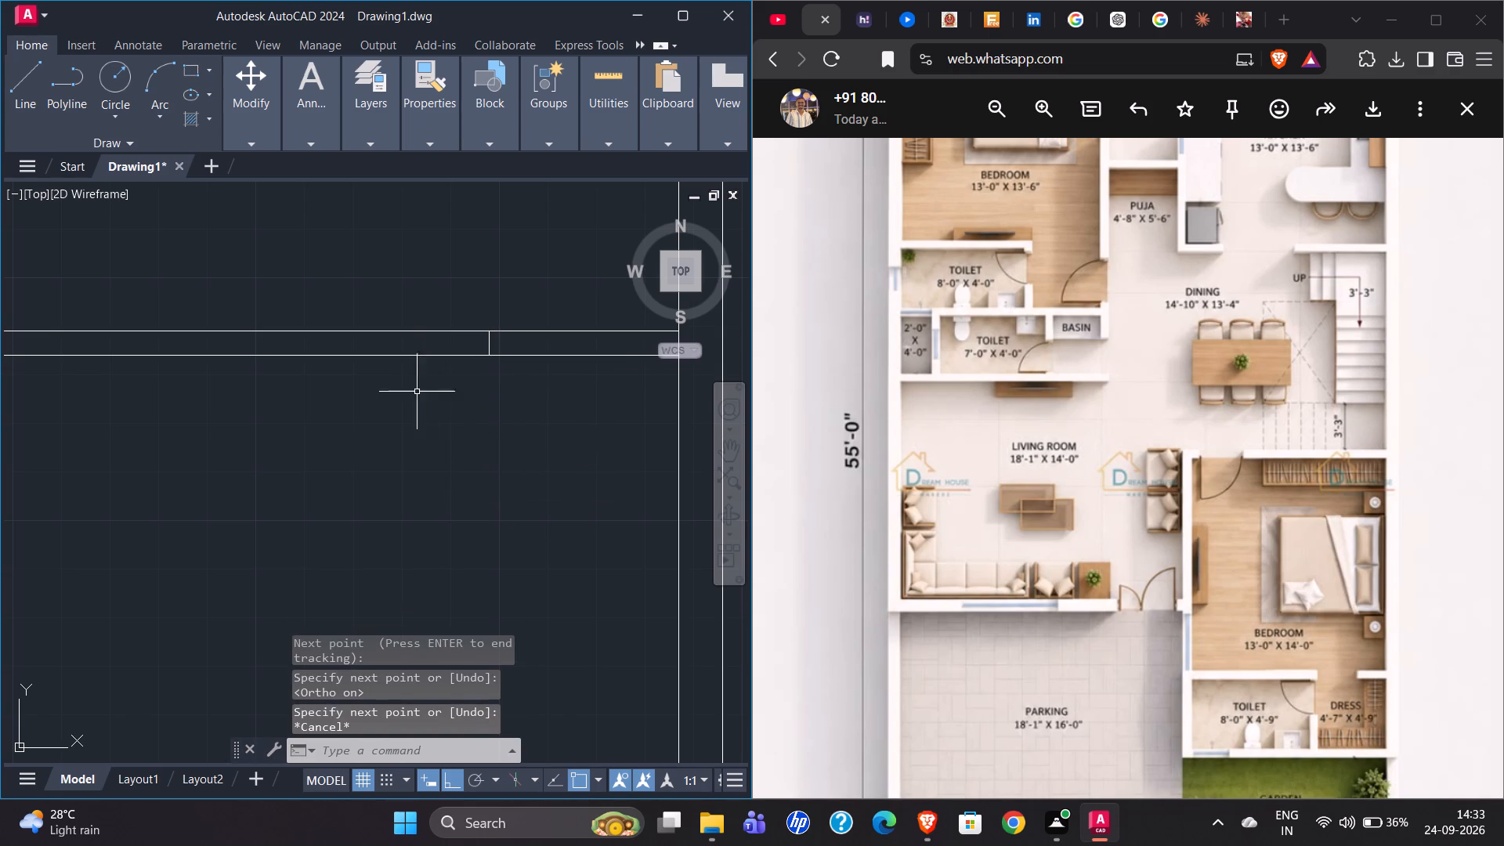
Check the distance from the marker line to the inner east wall along the kitchen's south partition with a temporary line.
{"action": "scroll", "coordinate": [409, 395], "scroll_direction": "down", "scroll_amount": 2}
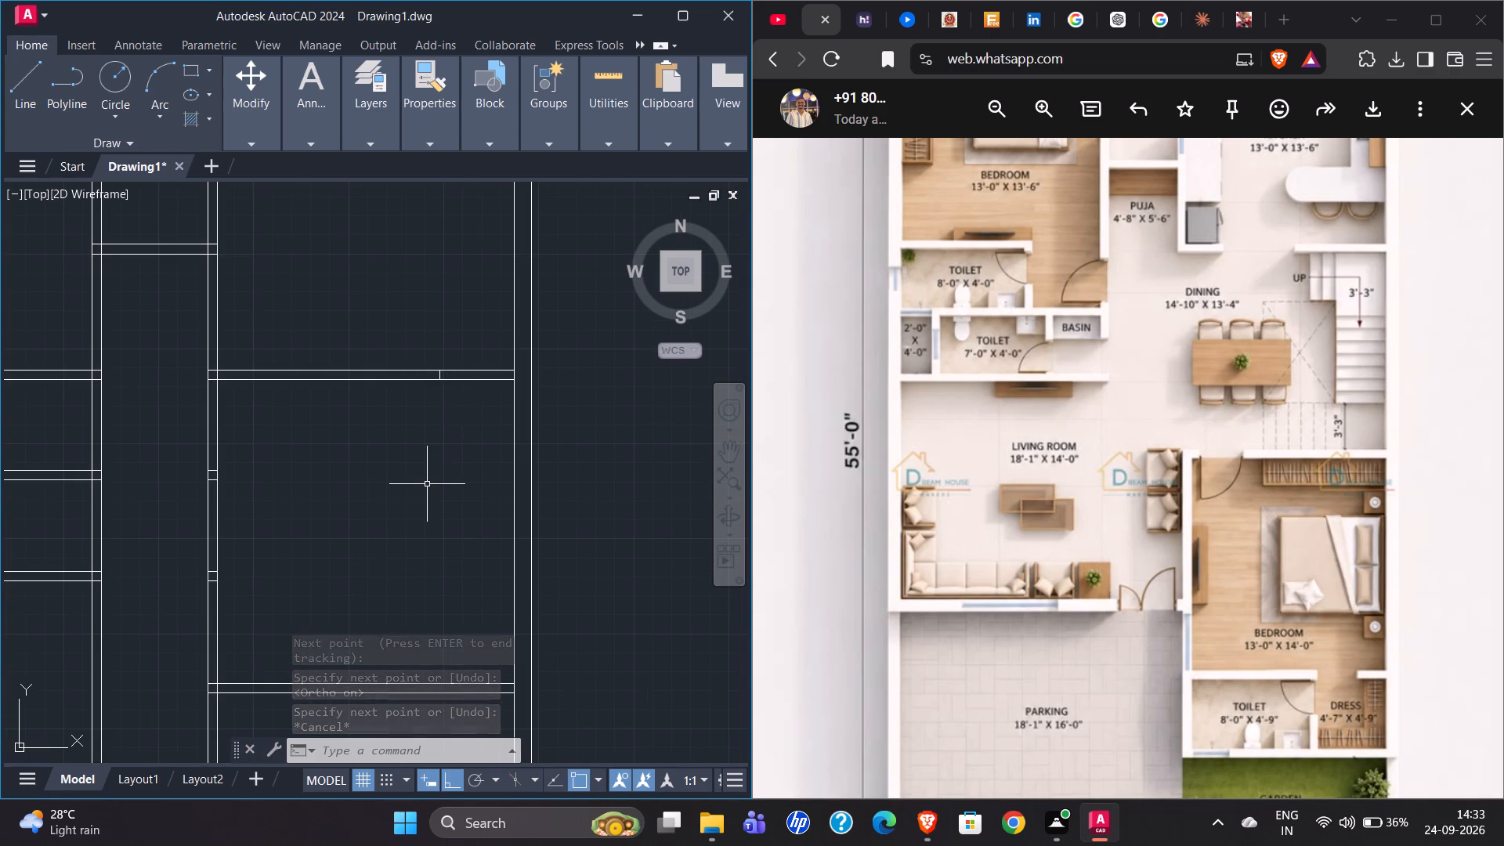
{"action": "left_click", "coordinate": [16, 68]}
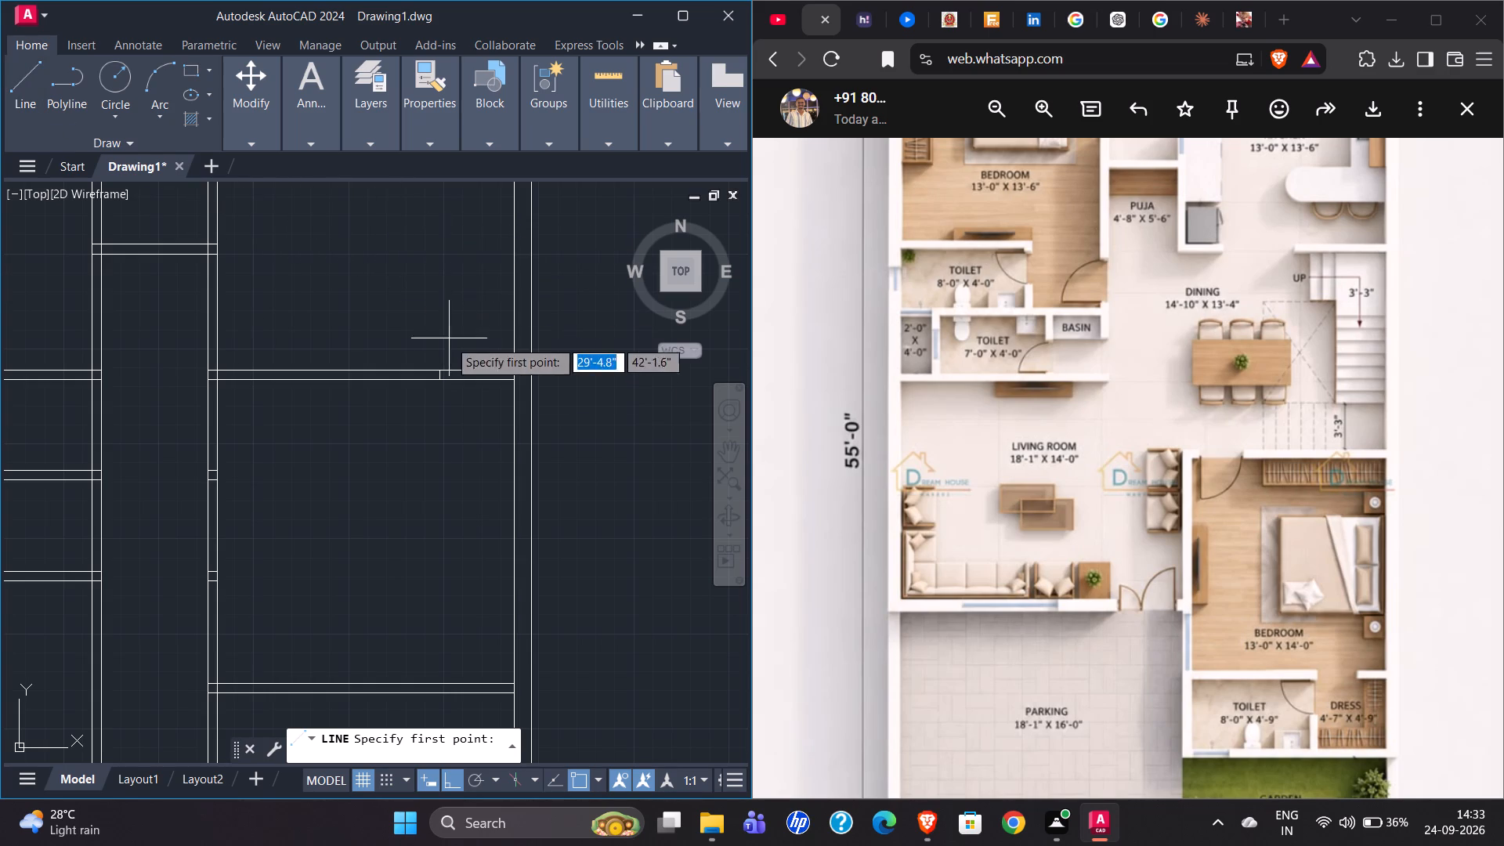
{"action": "scroll", "coordinate": [444, 392], "scroll_direction": "up", "scroll_amount": 2}
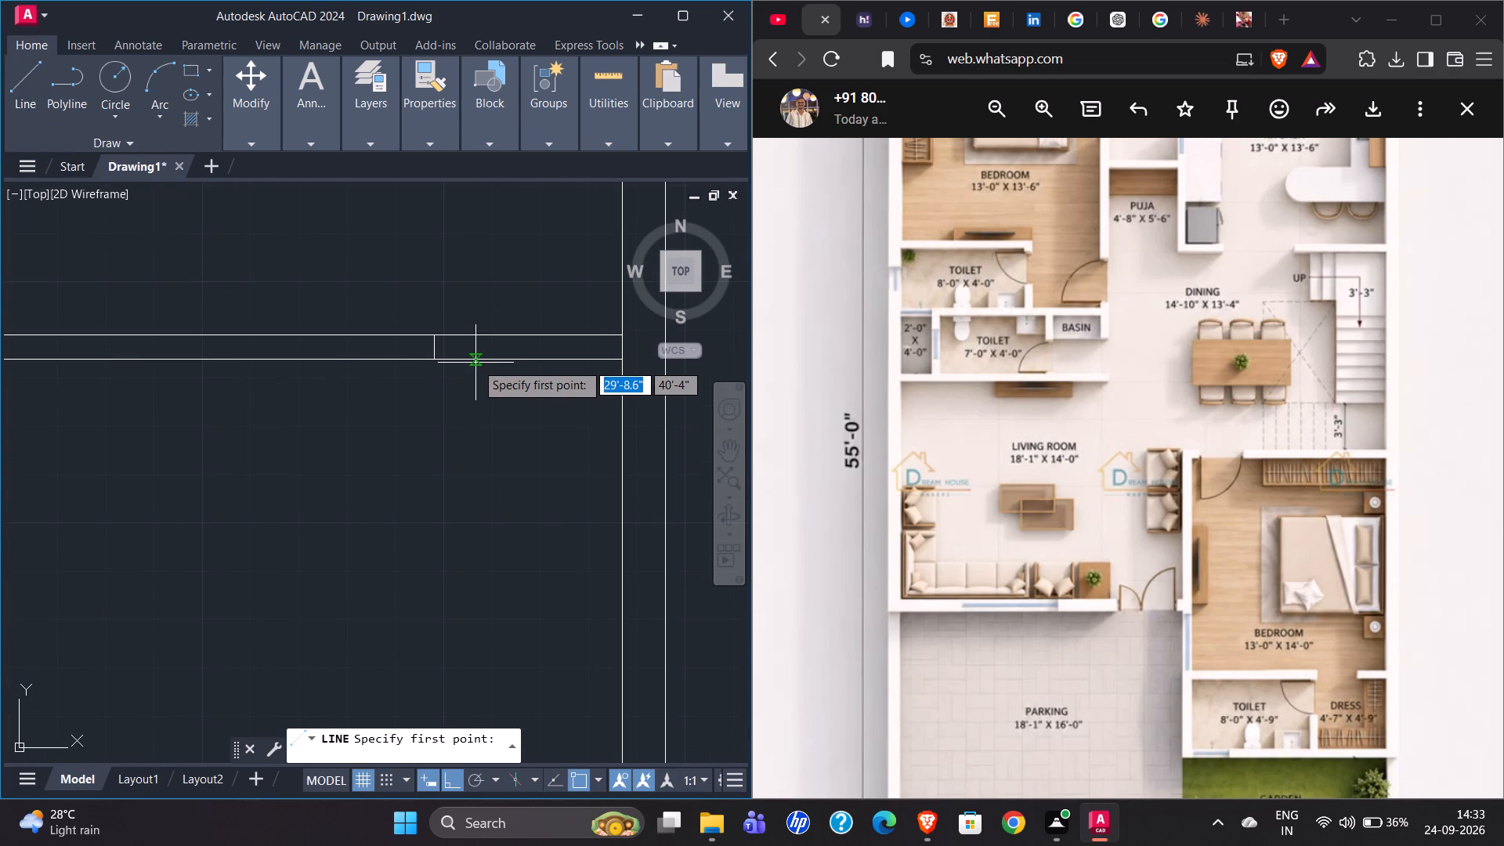
{"action": "left_click", "coordinate": [434, 335]}
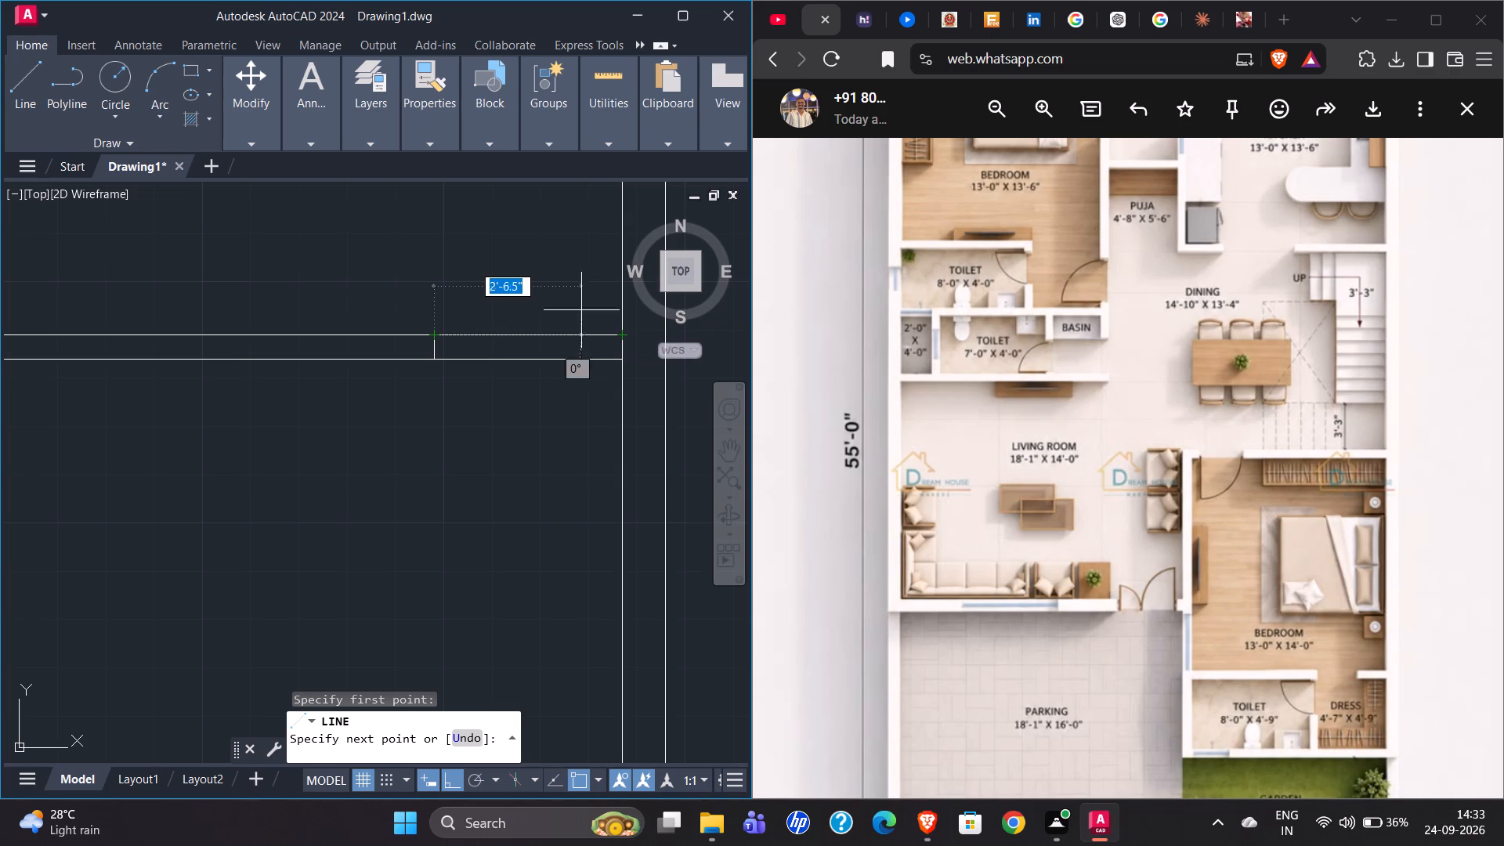
{"action": "key", "text": "Escape"}
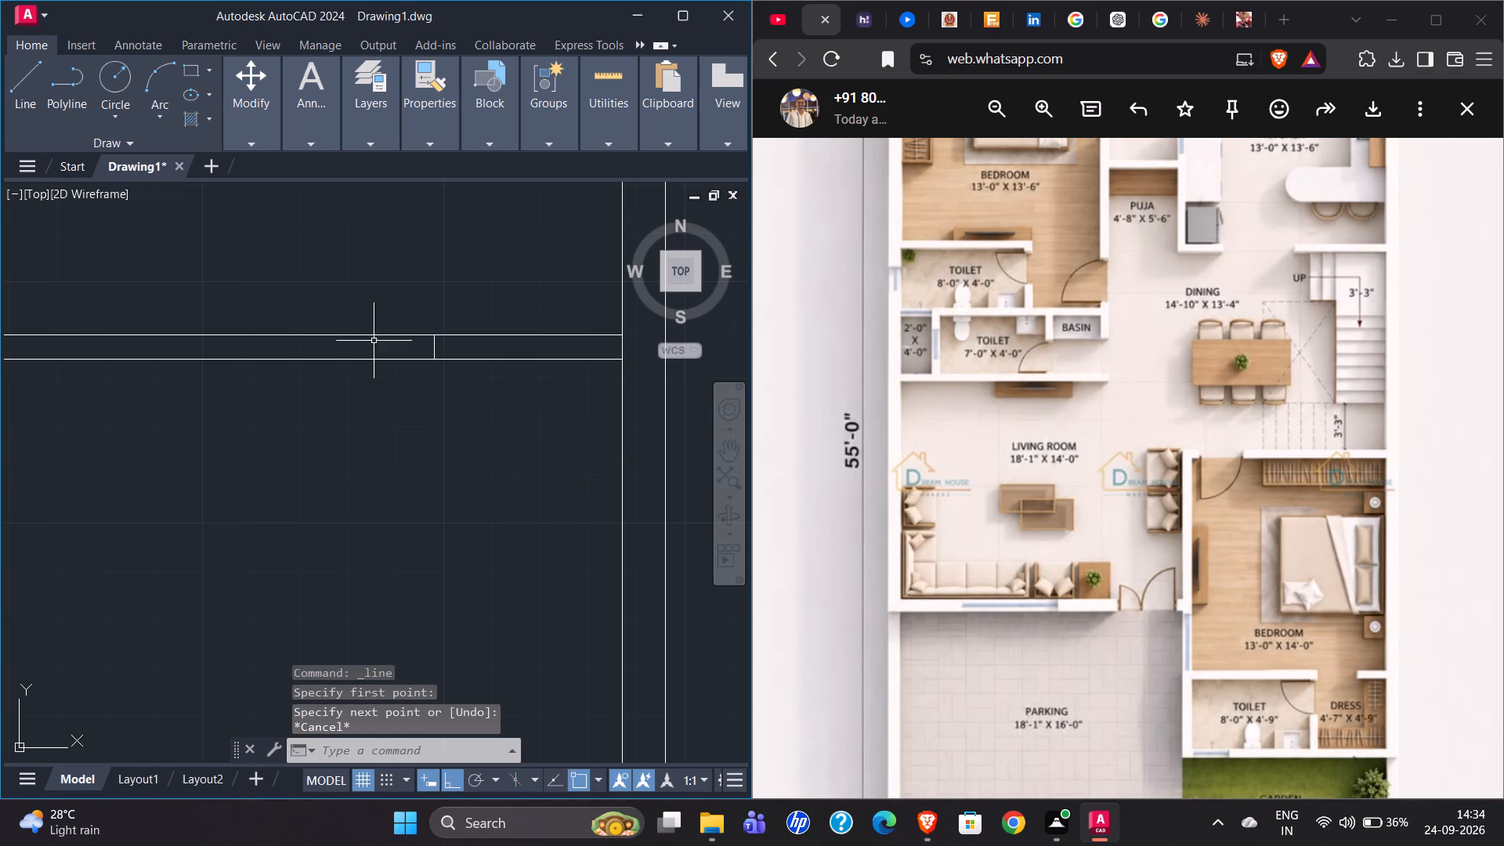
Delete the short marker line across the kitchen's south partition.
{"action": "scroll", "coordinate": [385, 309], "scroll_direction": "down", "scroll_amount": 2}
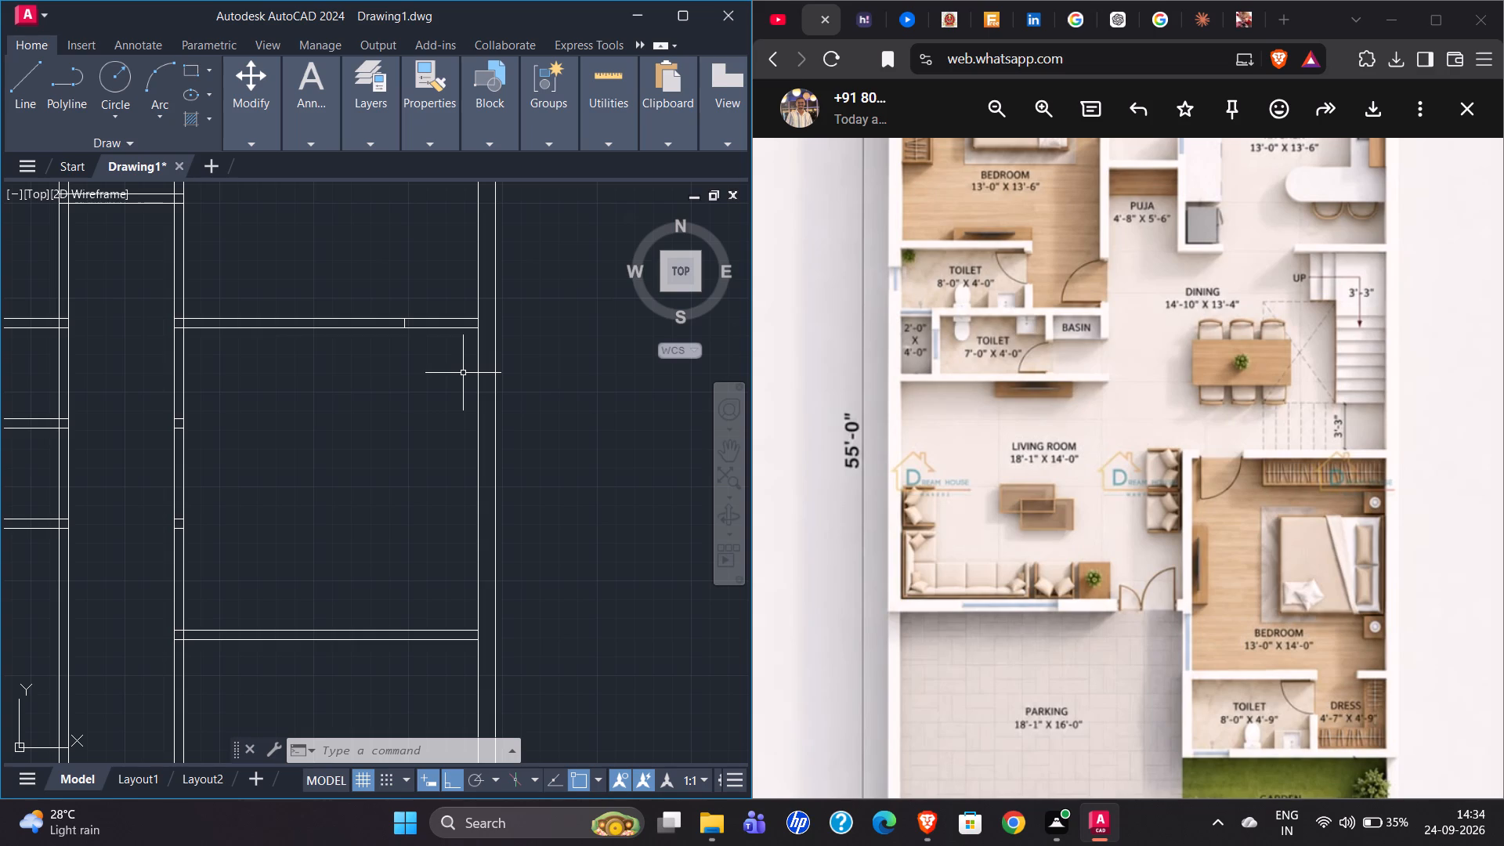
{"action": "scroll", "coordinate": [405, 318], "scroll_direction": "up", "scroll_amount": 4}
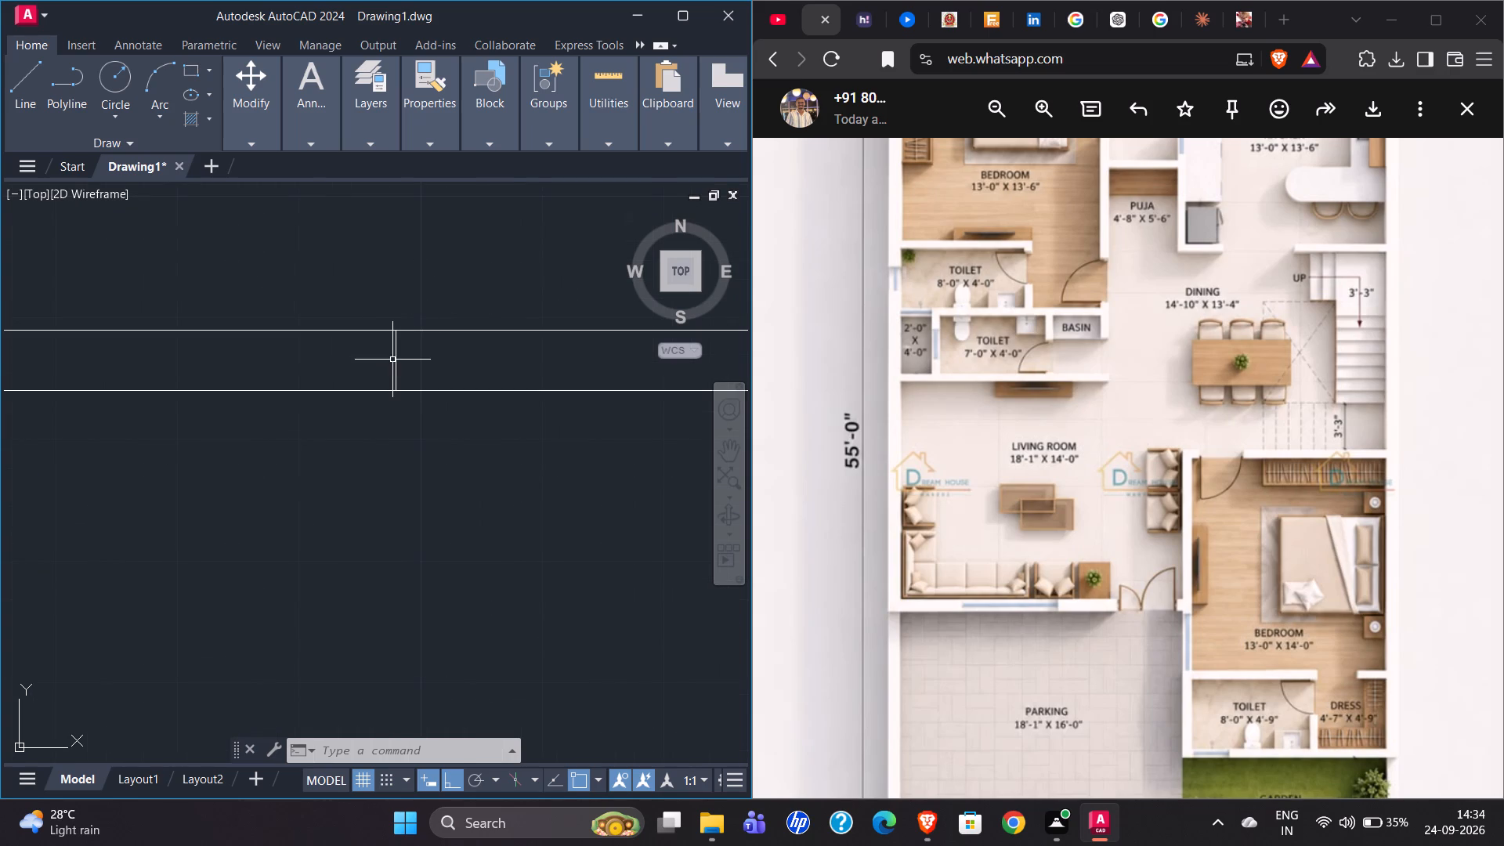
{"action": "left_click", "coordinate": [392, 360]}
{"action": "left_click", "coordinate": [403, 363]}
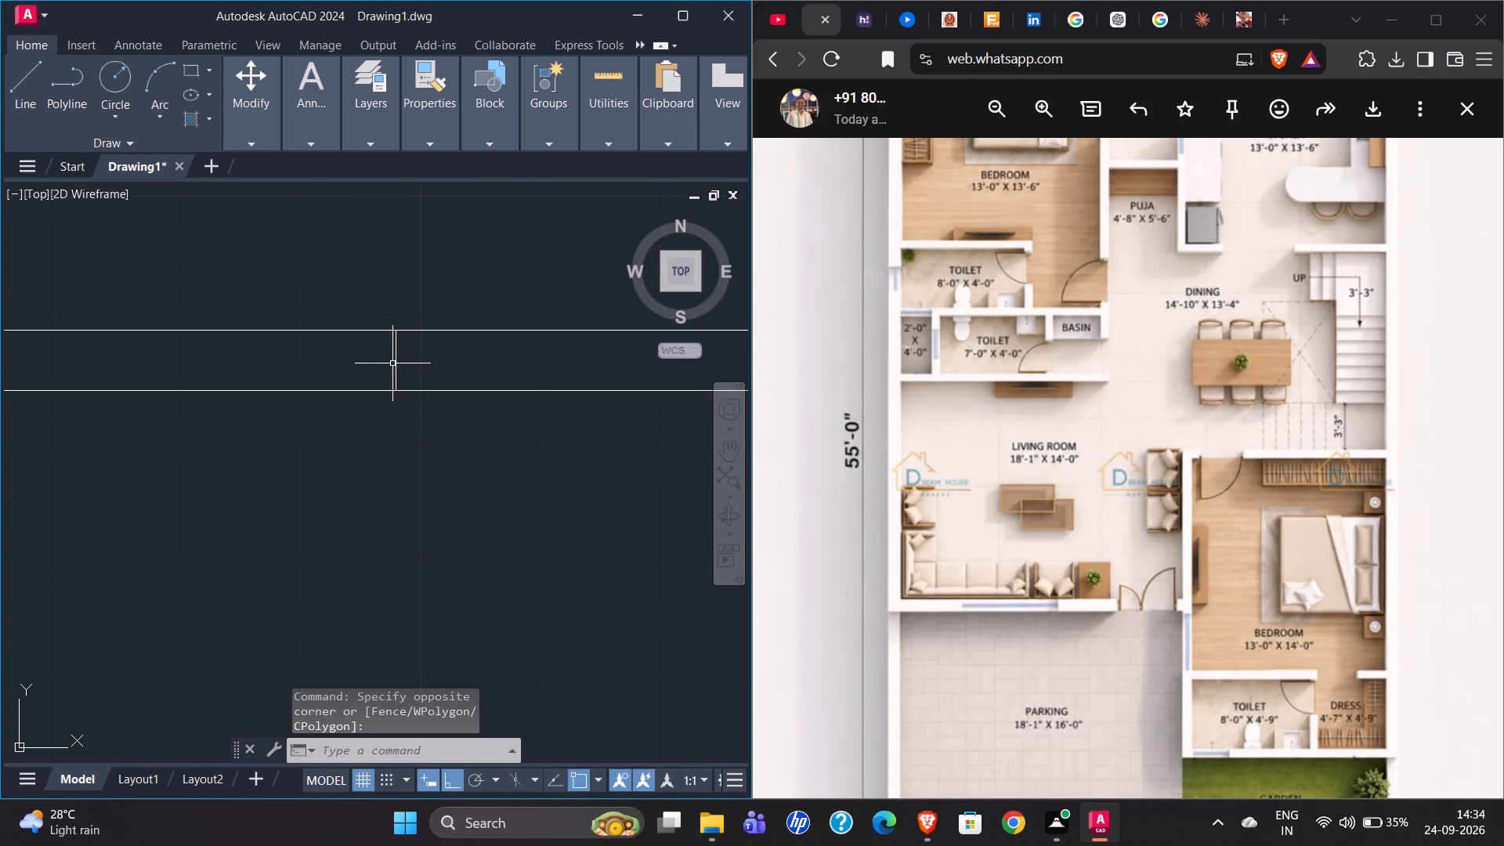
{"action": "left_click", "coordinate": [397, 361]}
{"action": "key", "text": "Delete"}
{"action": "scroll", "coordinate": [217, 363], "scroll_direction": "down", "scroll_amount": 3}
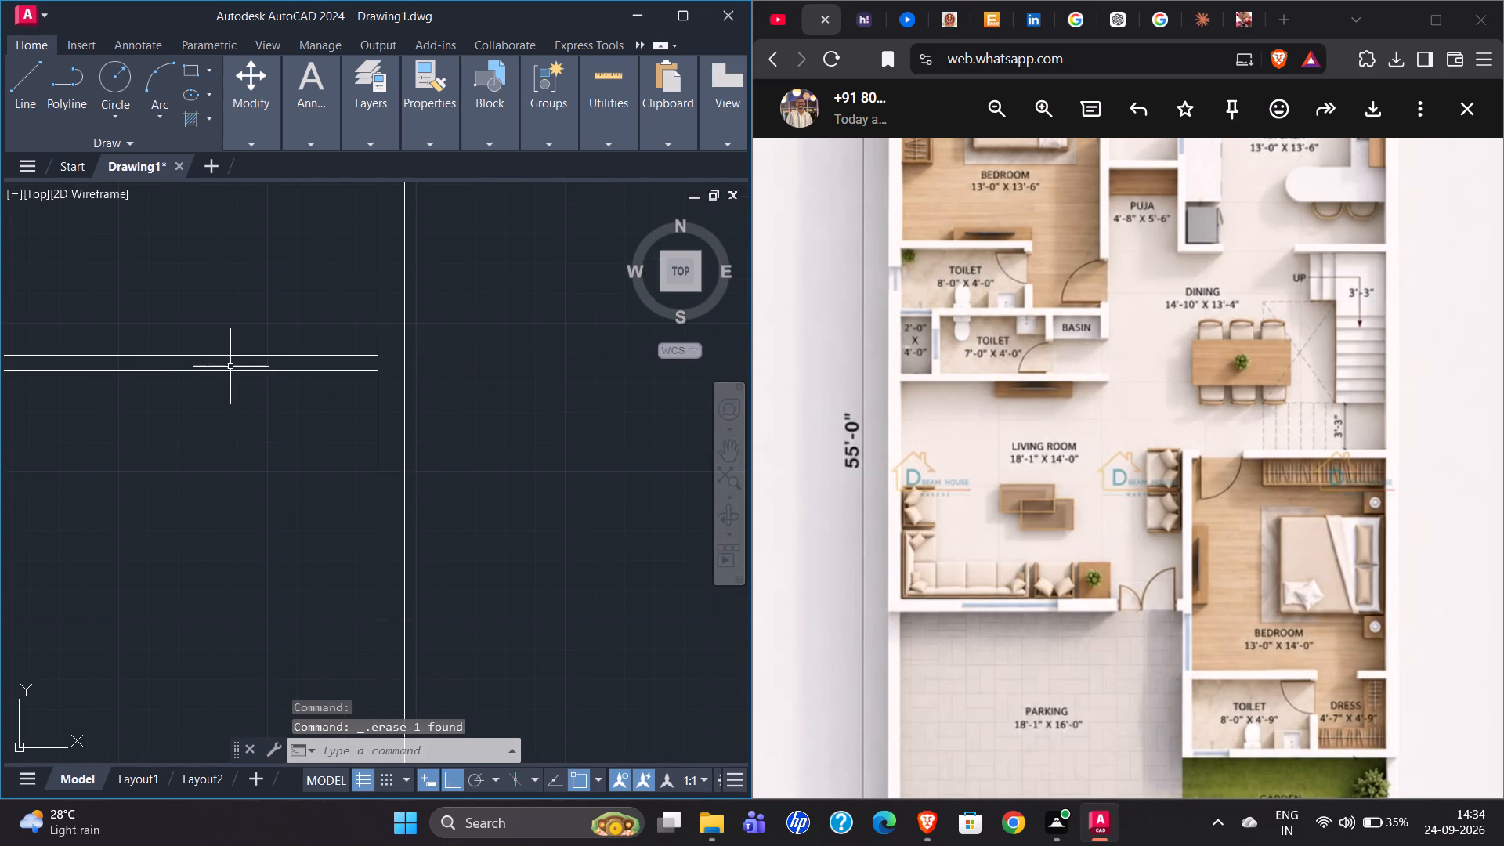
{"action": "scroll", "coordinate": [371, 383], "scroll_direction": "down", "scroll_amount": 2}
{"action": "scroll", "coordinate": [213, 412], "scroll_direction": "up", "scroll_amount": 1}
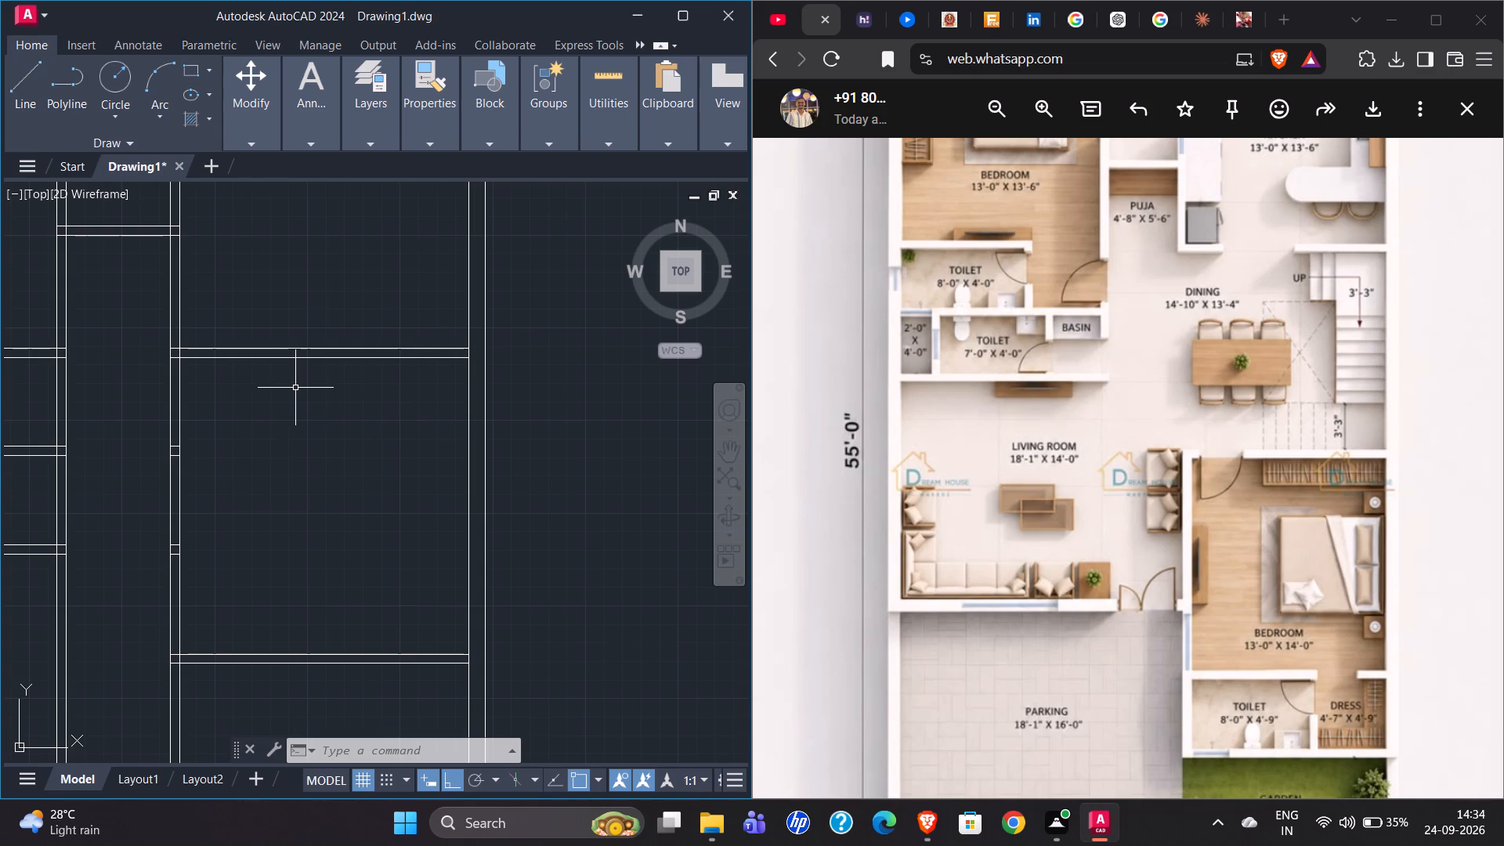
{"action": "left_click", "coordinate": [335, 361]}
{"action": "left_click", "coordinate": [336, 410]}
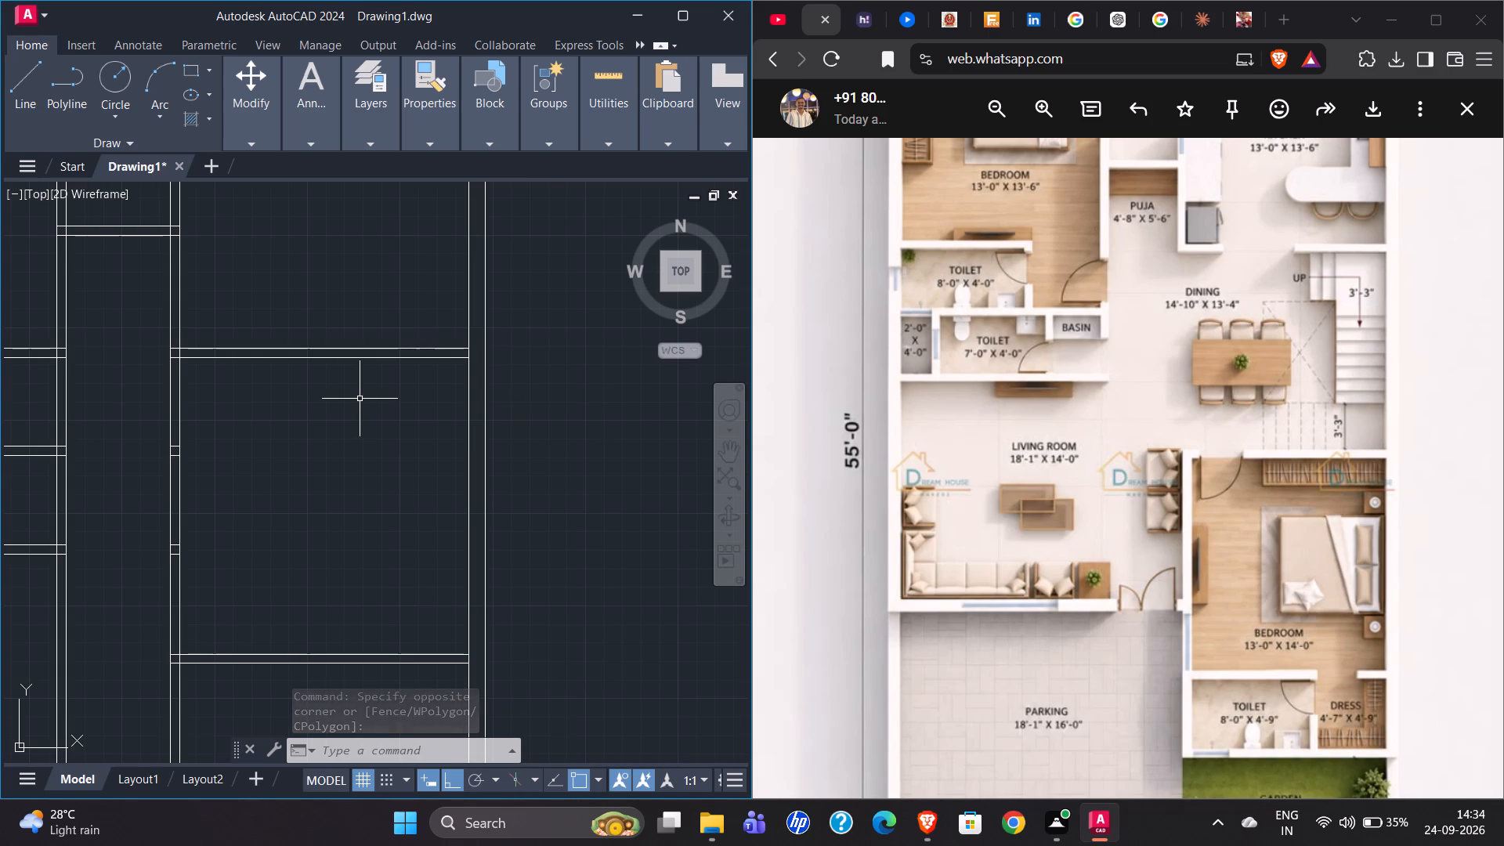
Offset the kitchen partition's south line, the inner east wall line and the lower bedroom partition's north line 3'3" into the dining area.
{"action": "left_click", "coordinate": [342, 358]}
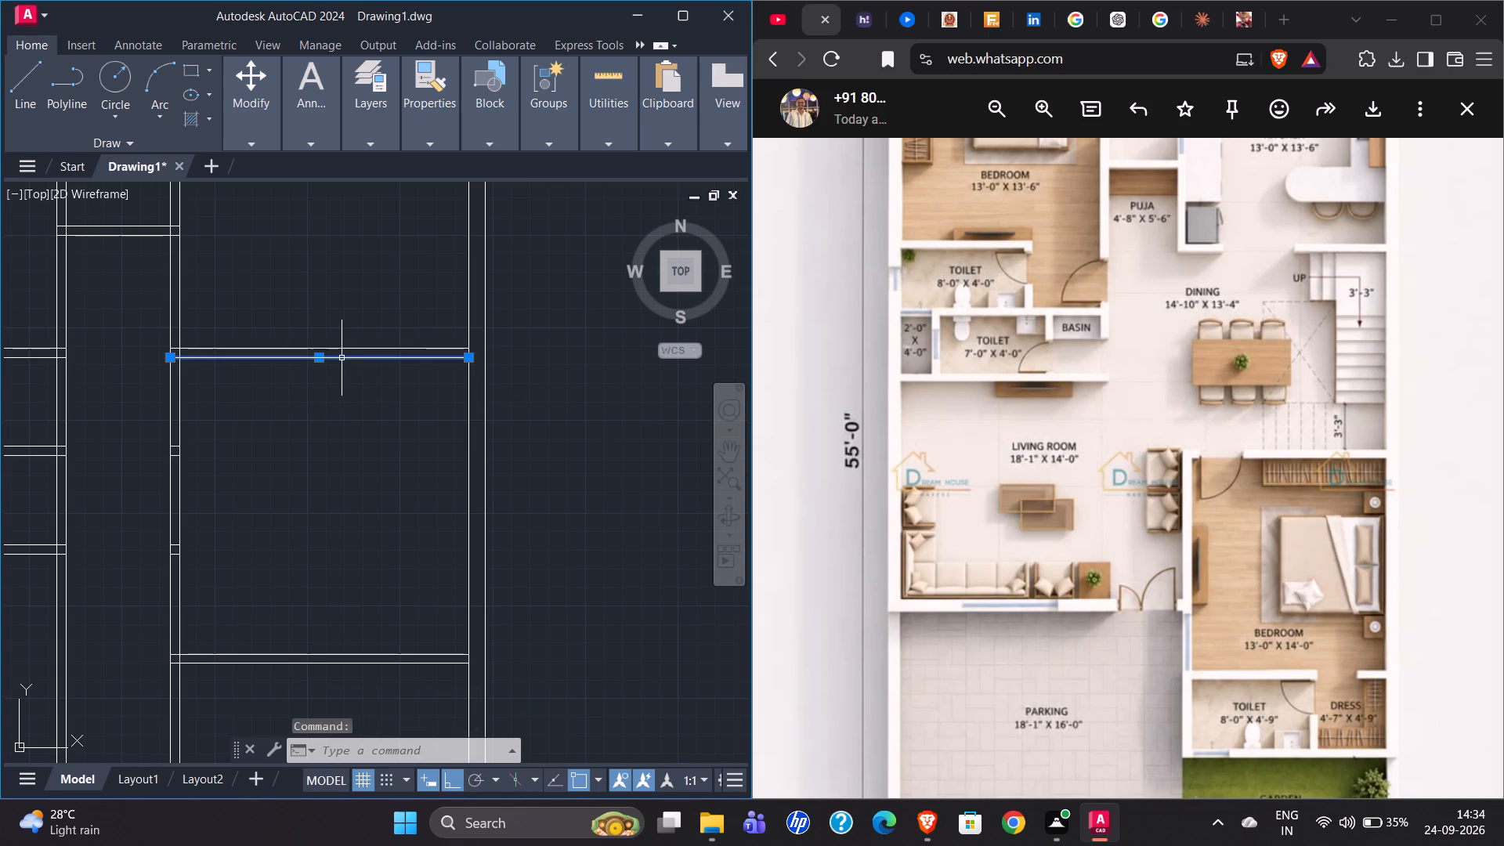
{"action": "key", "text": "o"}
{"action": "key", "text": "Return"}
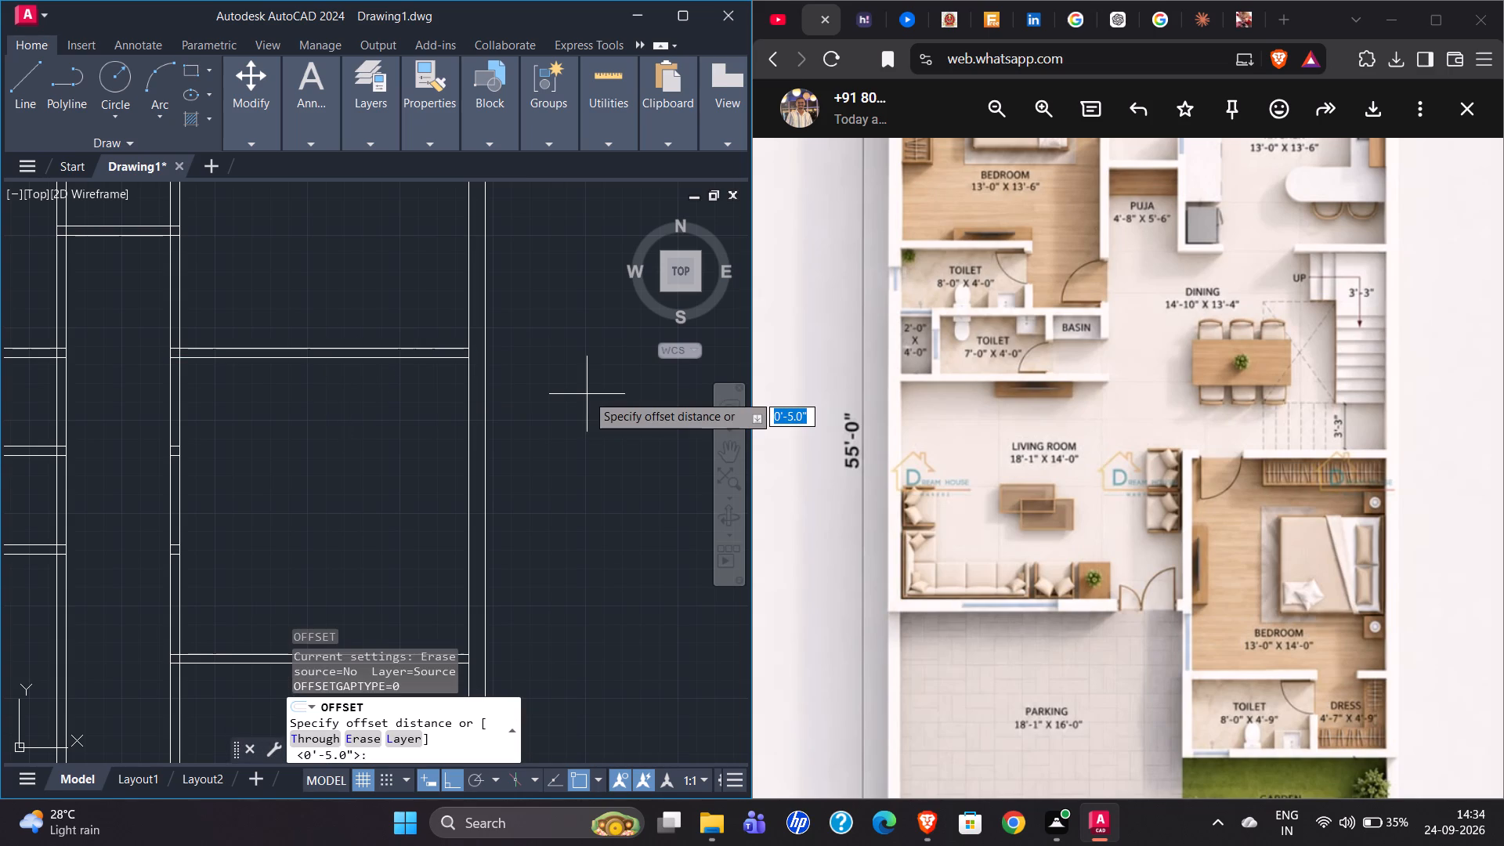
{"action": "type", "text": "3'3\""}
{"action": "key", "text": "Return"}
{"action": "left_click", "coordinate": [520, 418]}
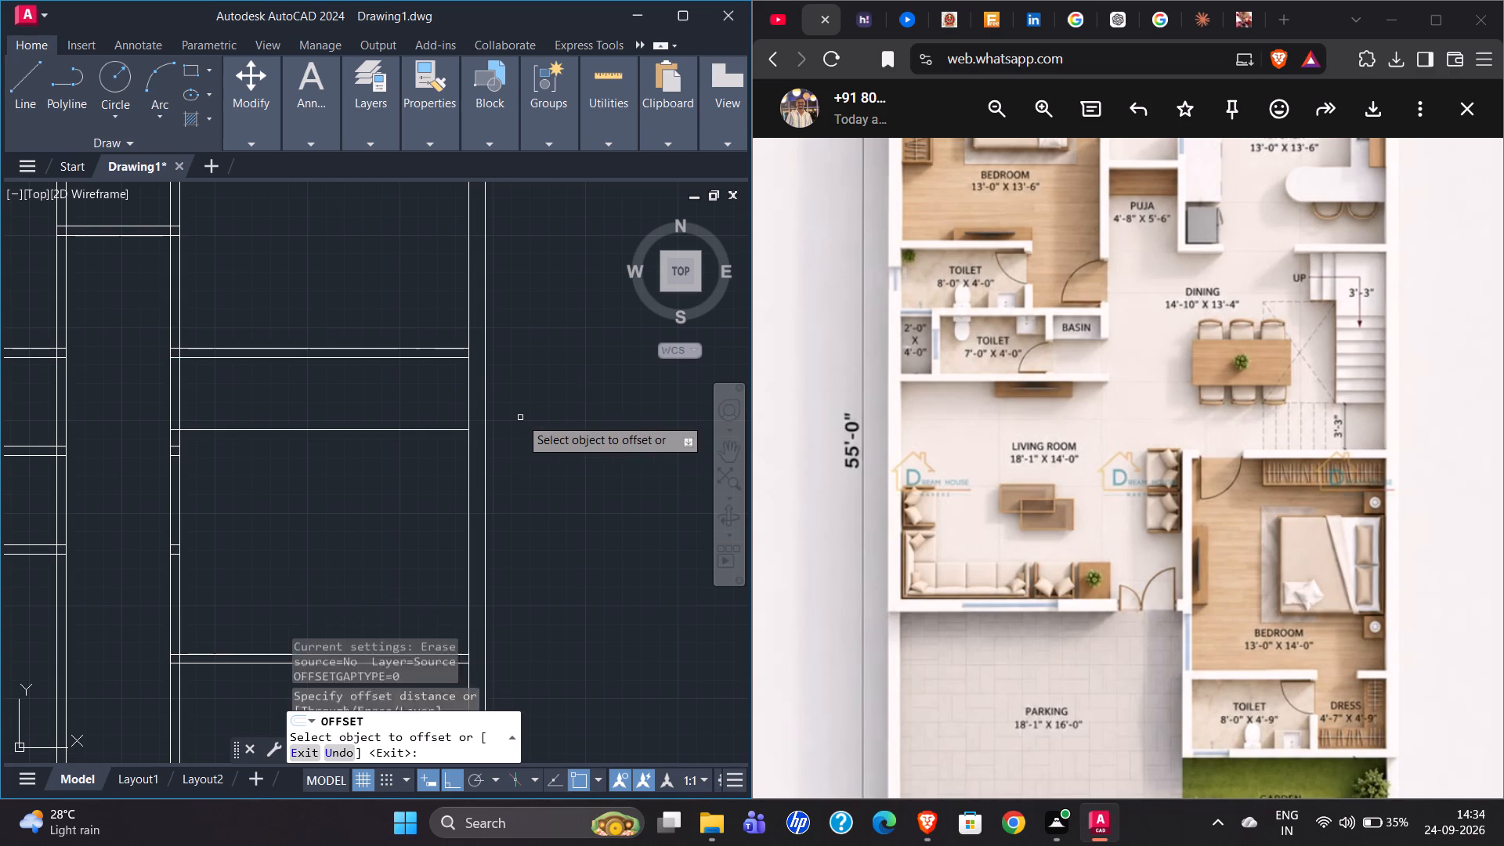
{"action": "left_click", "coordinate": [468, 402]}
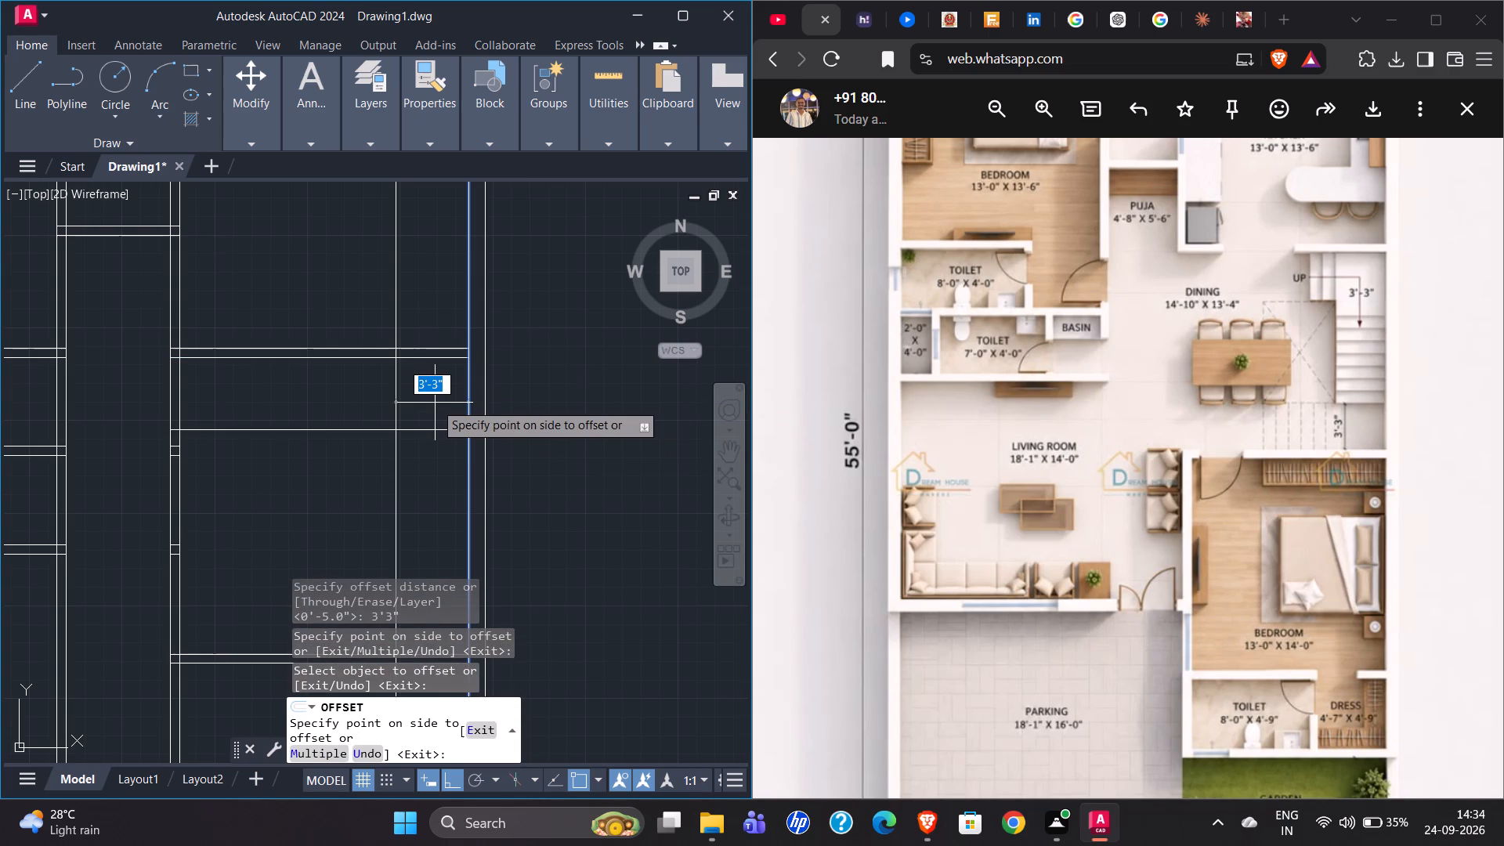
{"action": "scroll", "coordinate": [475, 348], "scroll_direction": "down", "scroll_amount": 1}
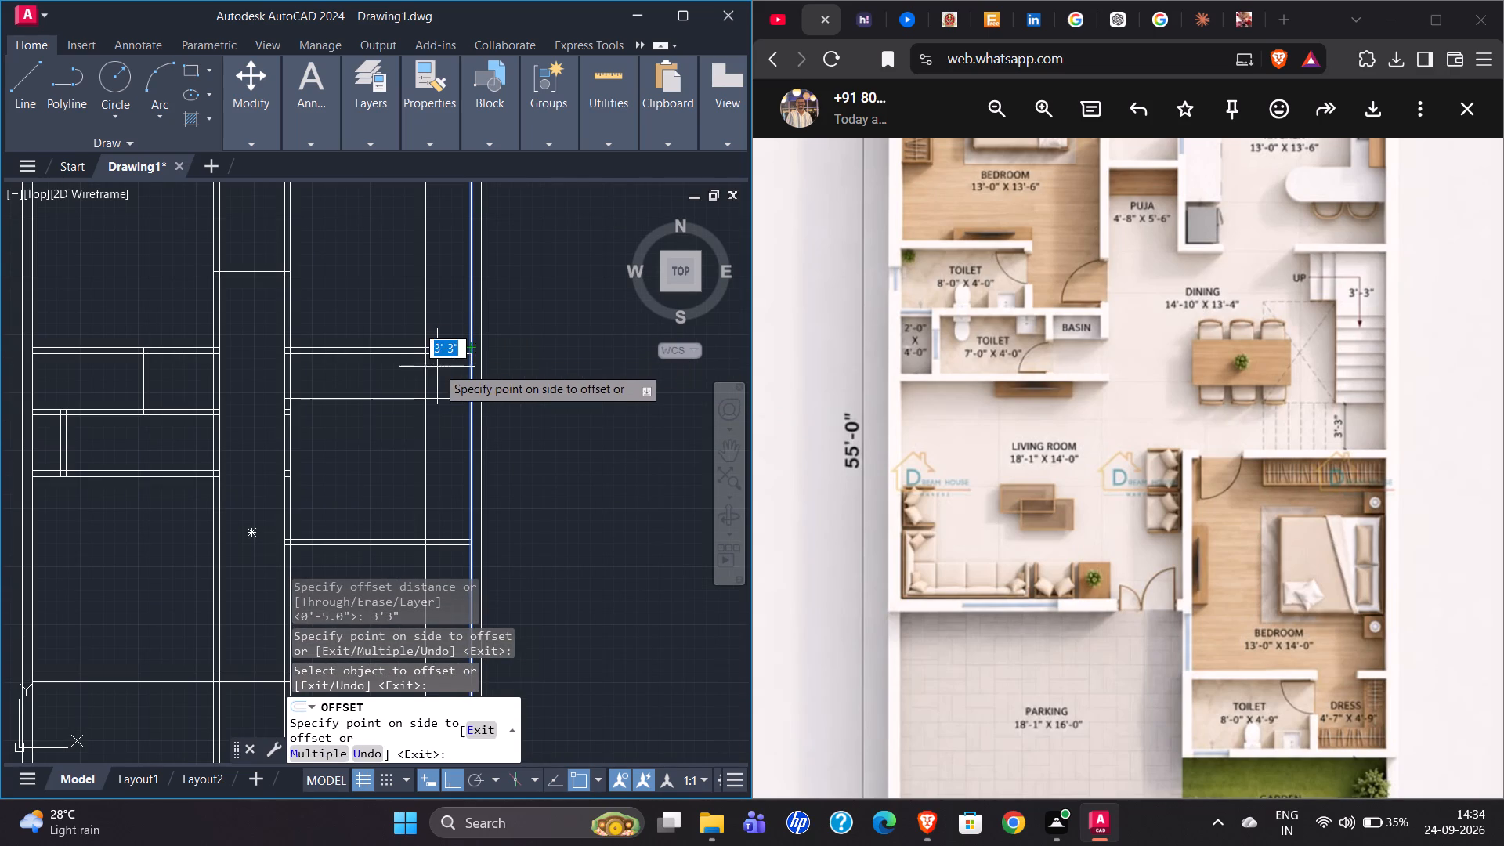
{"action": "left_click", "coordinate": [425, 379]}
{"action": "scroll", "coordinate": [427, 572], "scroll_direction": "up", "scroll_amount": 2}
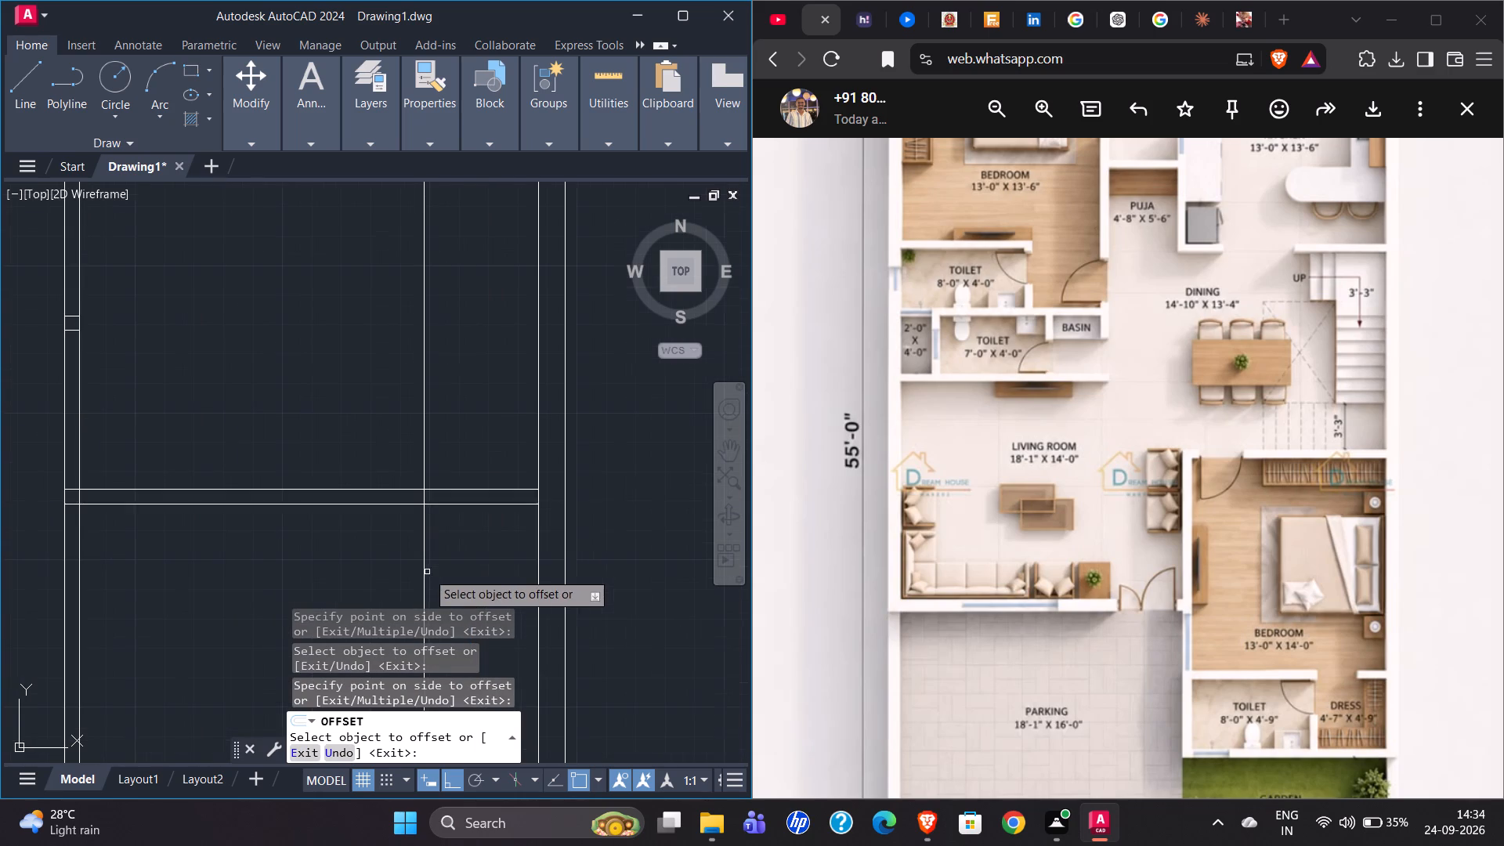
{"action": "left_click", "coordinate": [453, 489]}
{"action": "left_click", "coordinate": [450, 380]}
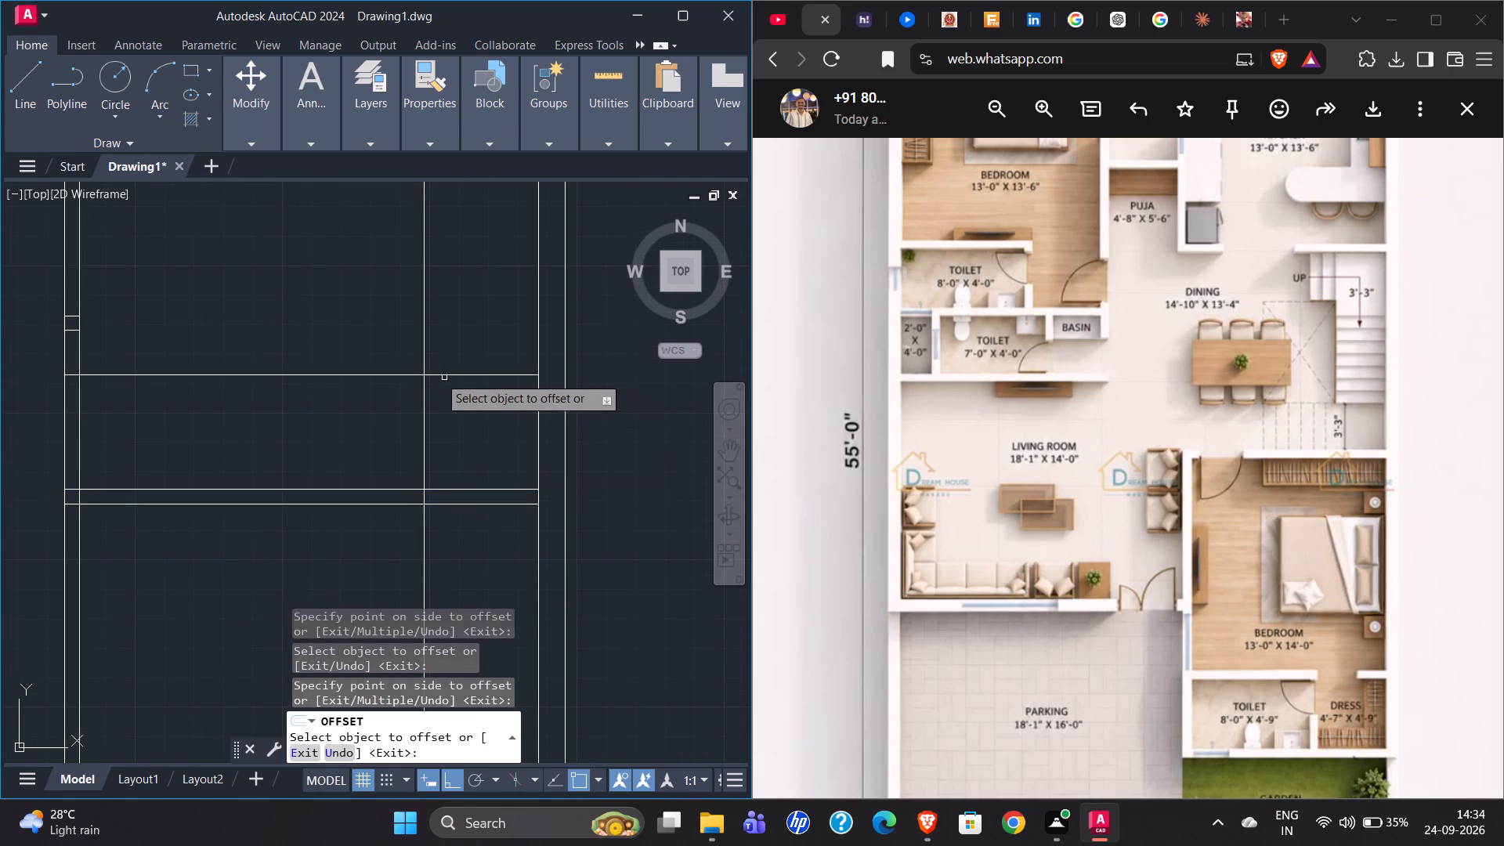
{"action": "scroll", "coordinate": [397, 405], "scroll_direction": "down", "scroll_amount": 2}
{"action": "key", "text": "Escape"}
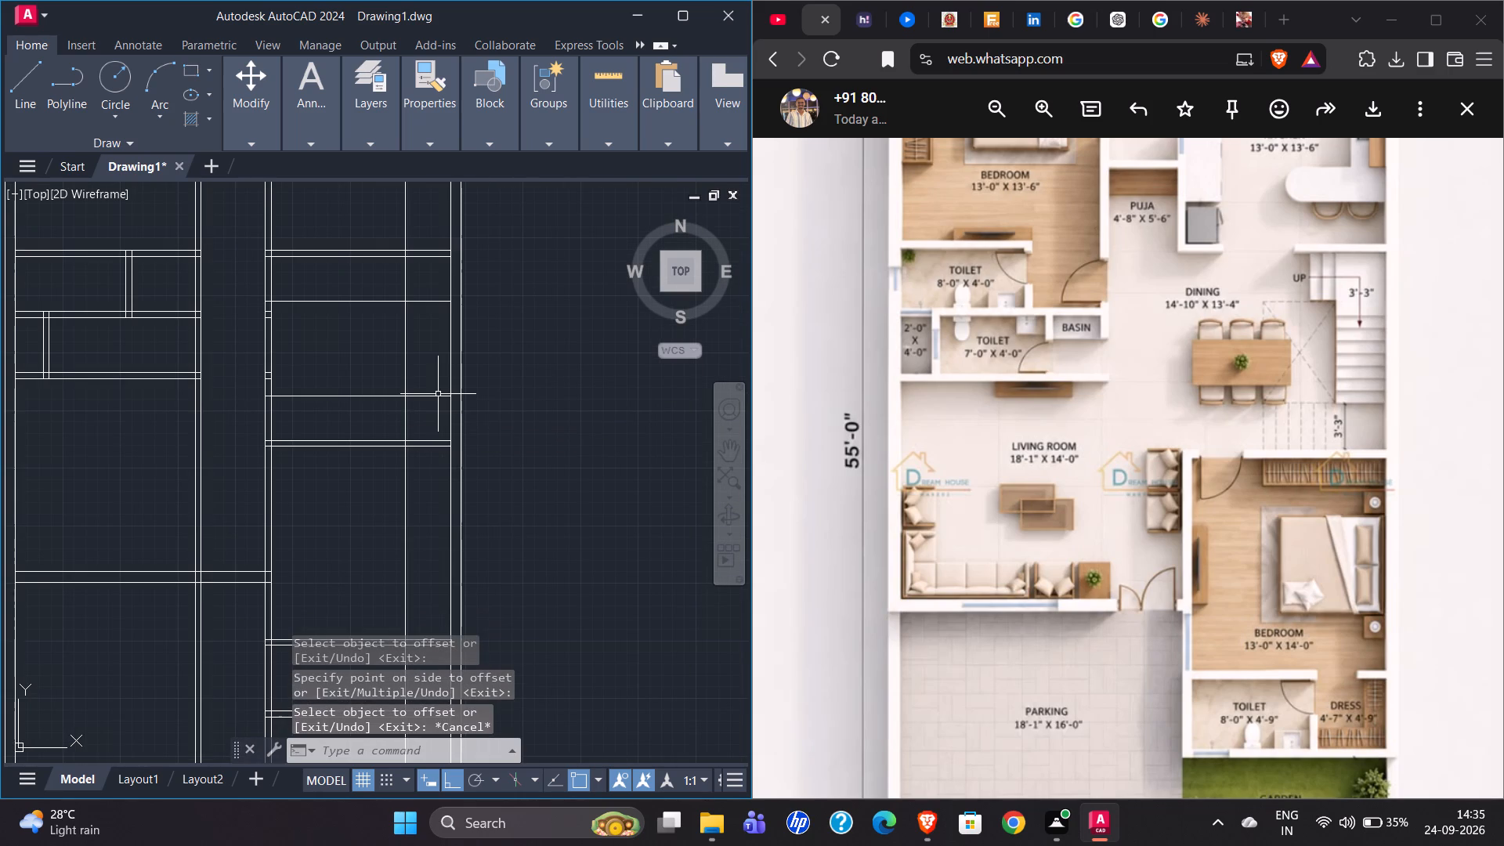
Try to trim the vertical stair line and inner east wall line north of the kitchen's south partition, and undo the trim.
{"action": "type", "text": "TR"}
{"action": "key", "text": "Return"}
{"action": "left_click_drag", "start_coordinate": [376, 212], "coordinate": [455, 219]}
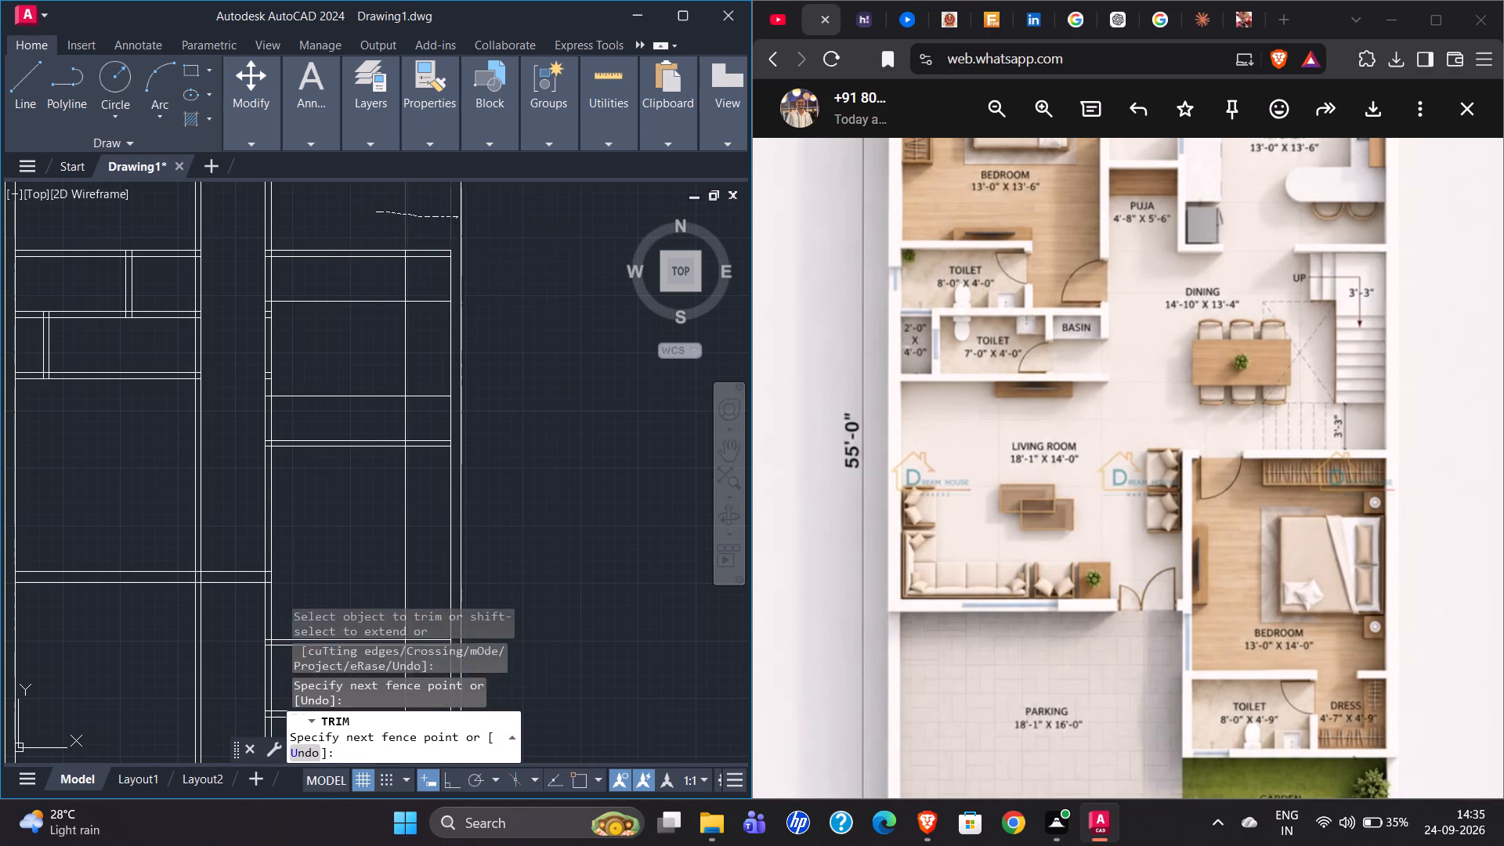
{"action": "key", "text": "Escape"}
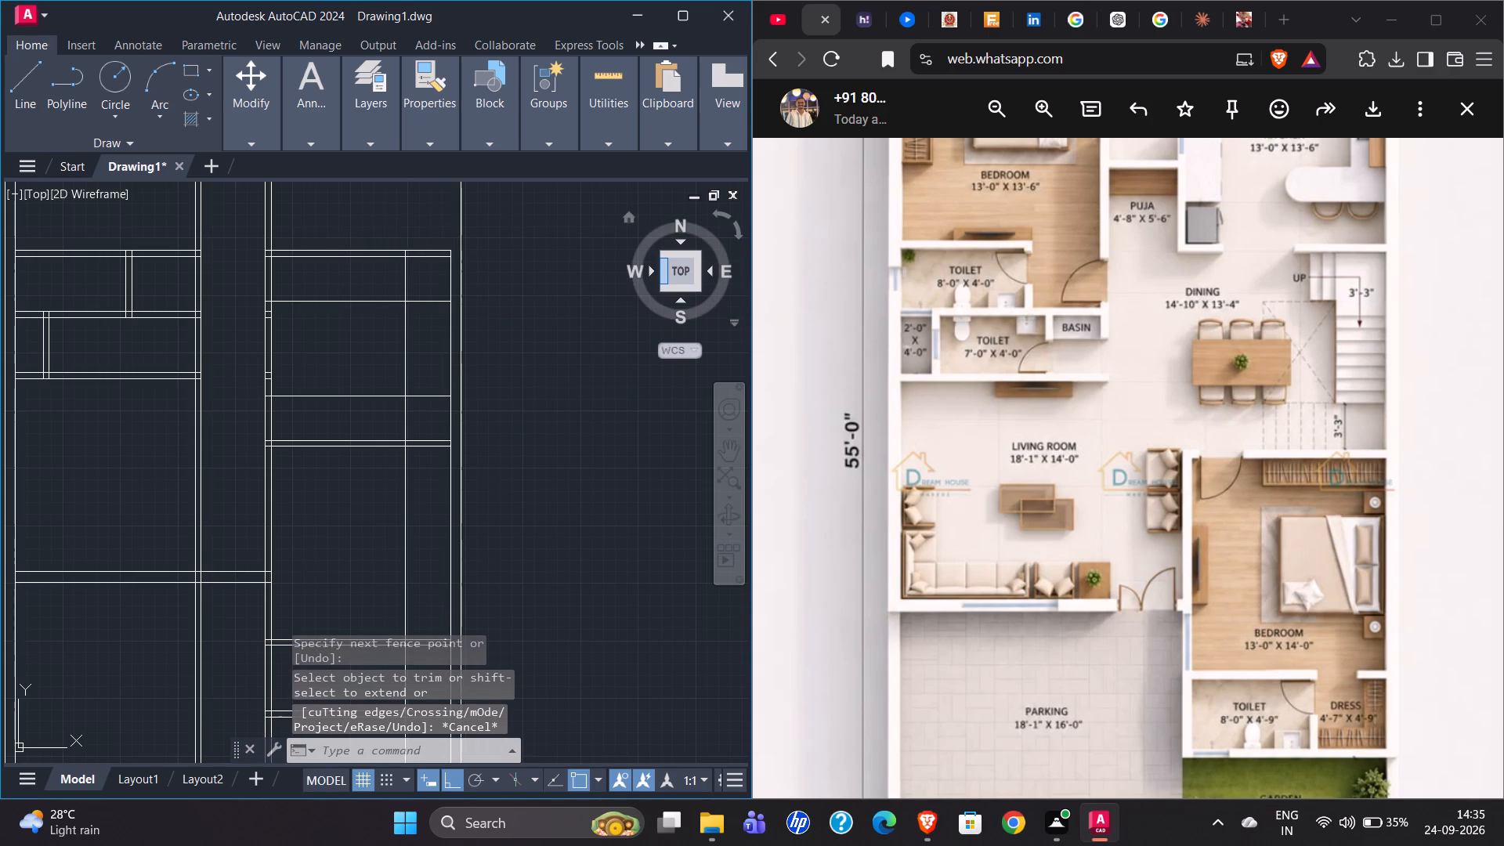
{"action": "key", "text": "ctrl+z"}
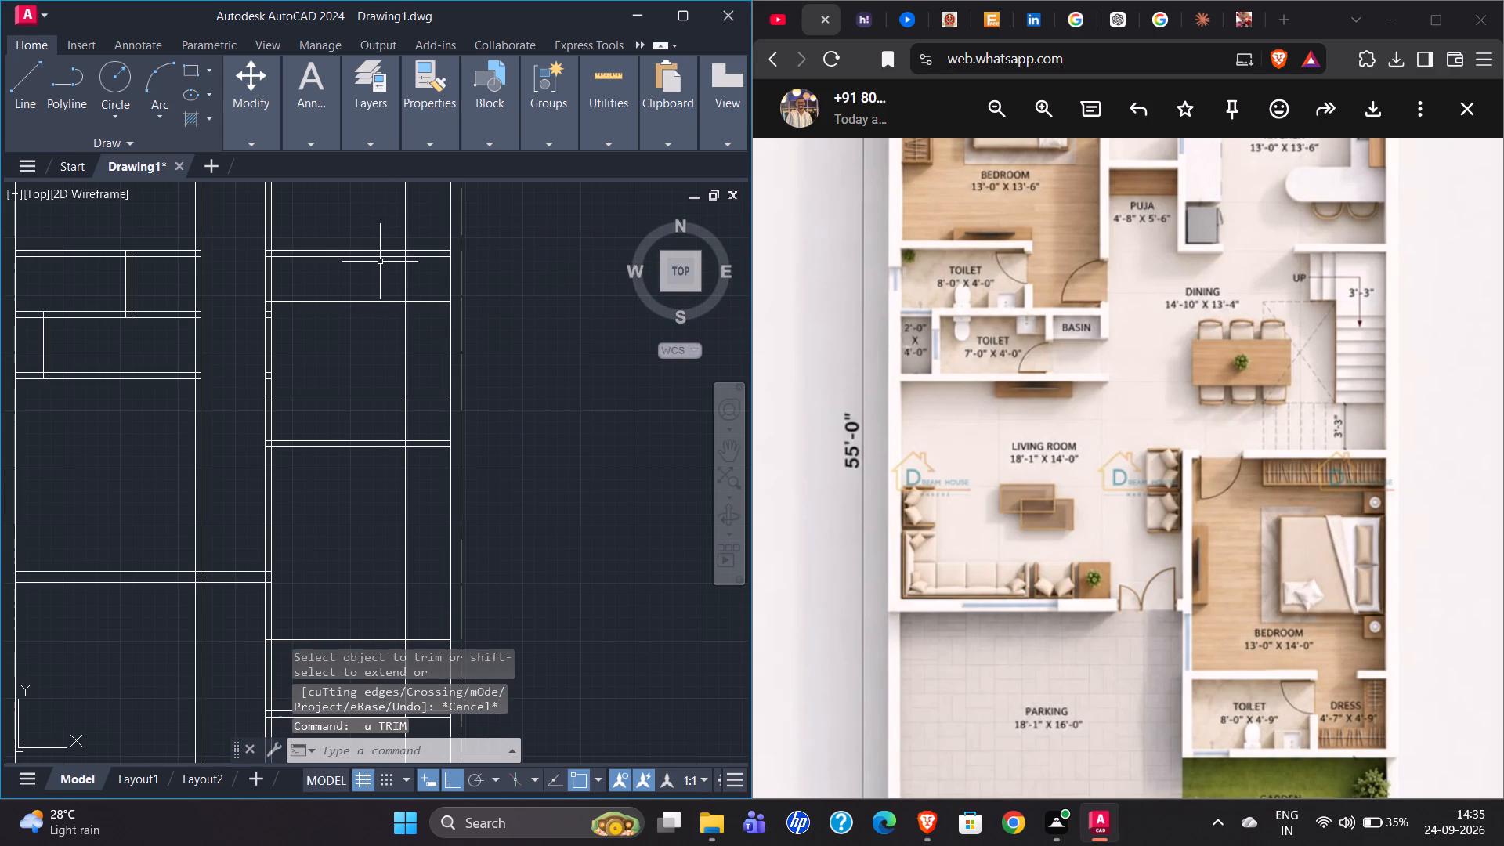
Trim the vertical stair line out of the kitchen and the lower bedroom.
{"action": "type", "text": "TR"}
{"action": "key", "text": "Return"}
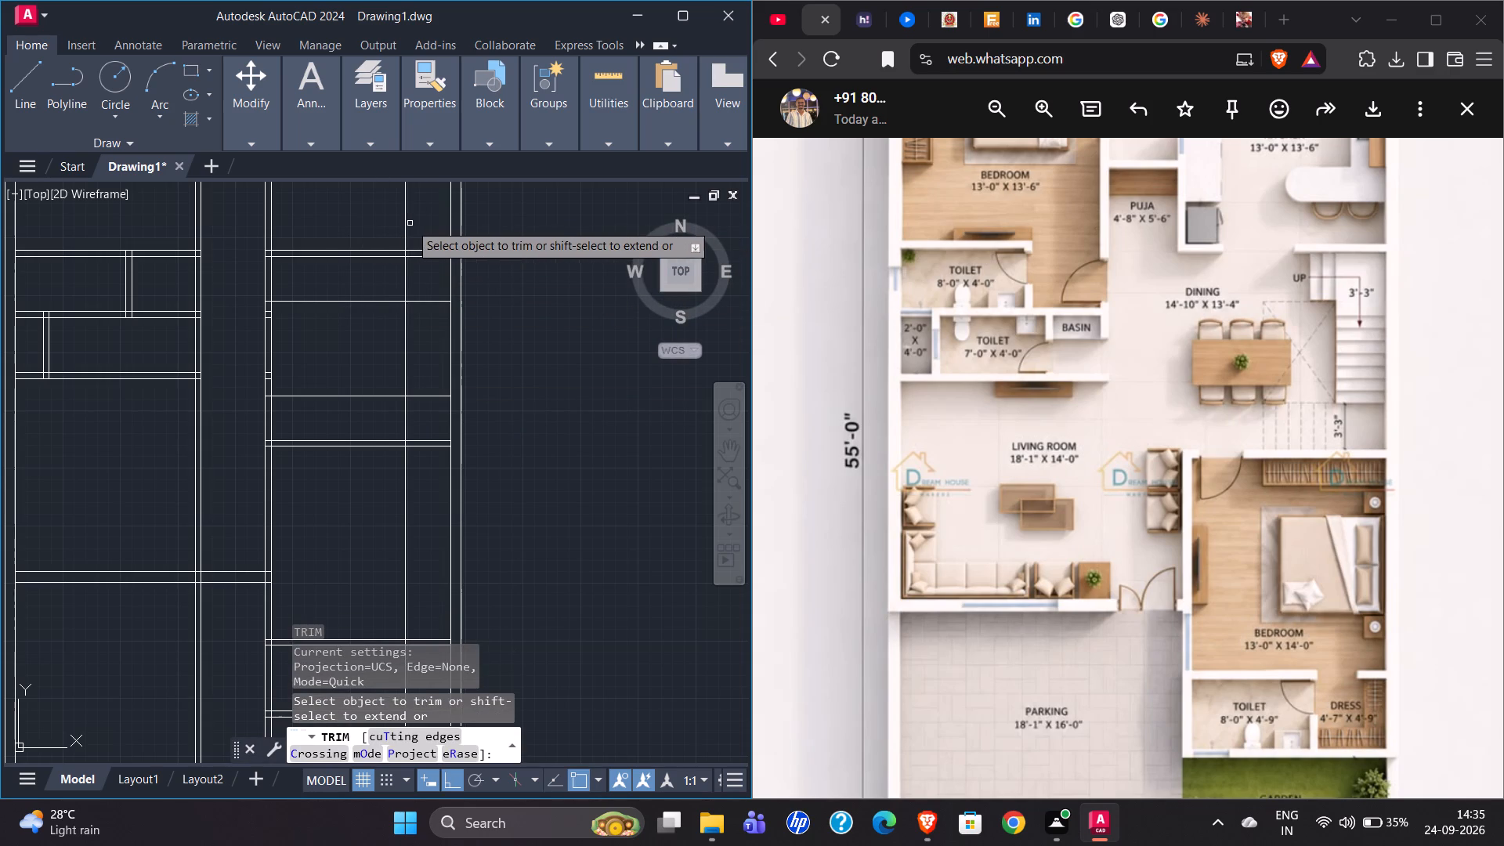
{"action": "left_click", "coordinate": [406, 224]}
{"action": "left_click", "coordinate": [407, 515]}
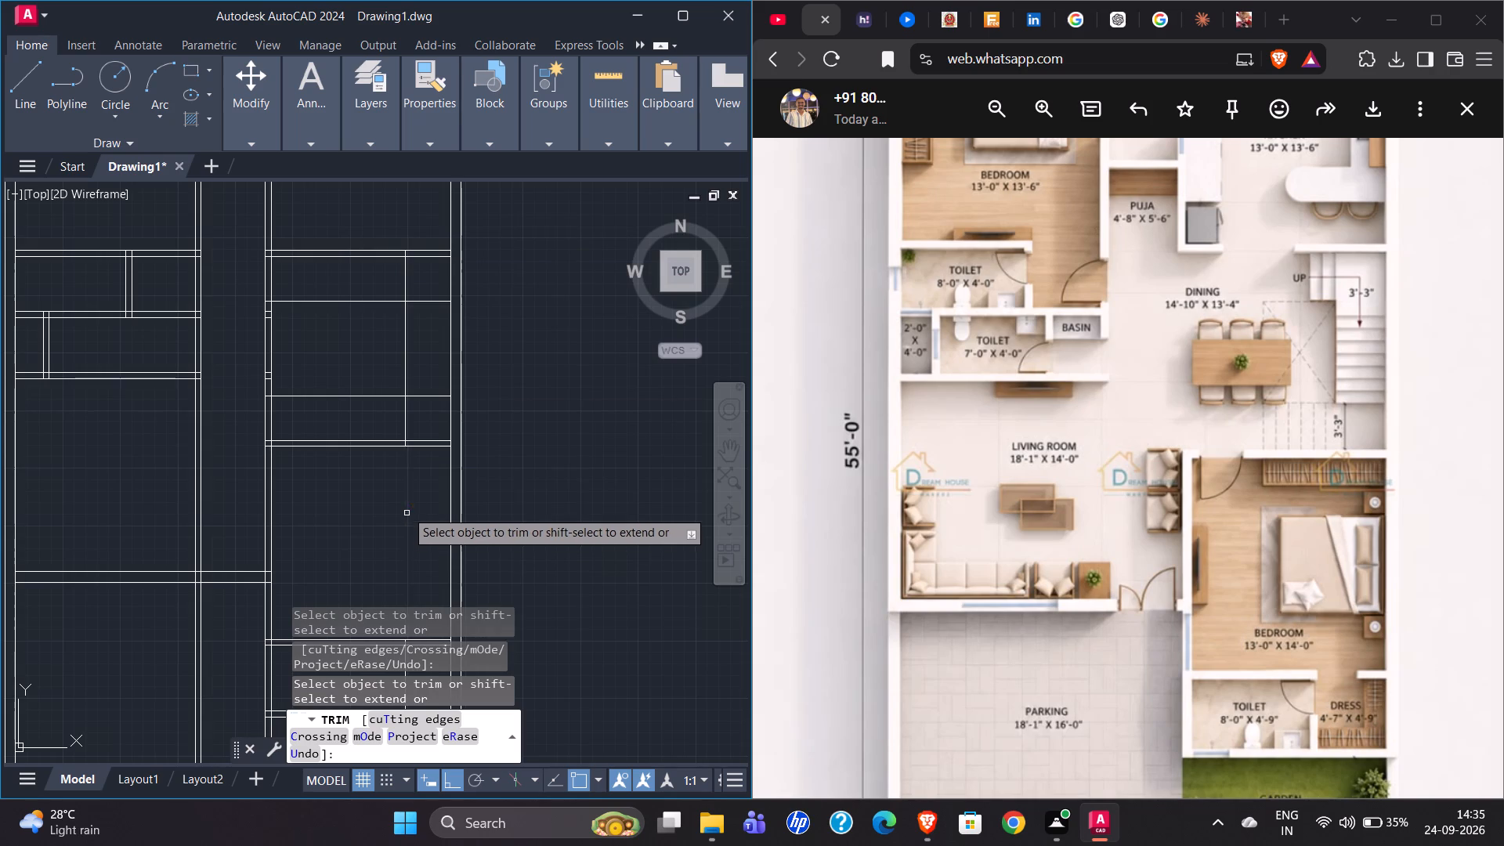
Trim the remaining pieces of the vertical stair line from the lower toilet, the garden and the two partitions around the toilet.
{"action": "scroll", "coordinate": [357, 300], "scroll_direction": "down", "scroll_amount": 2}
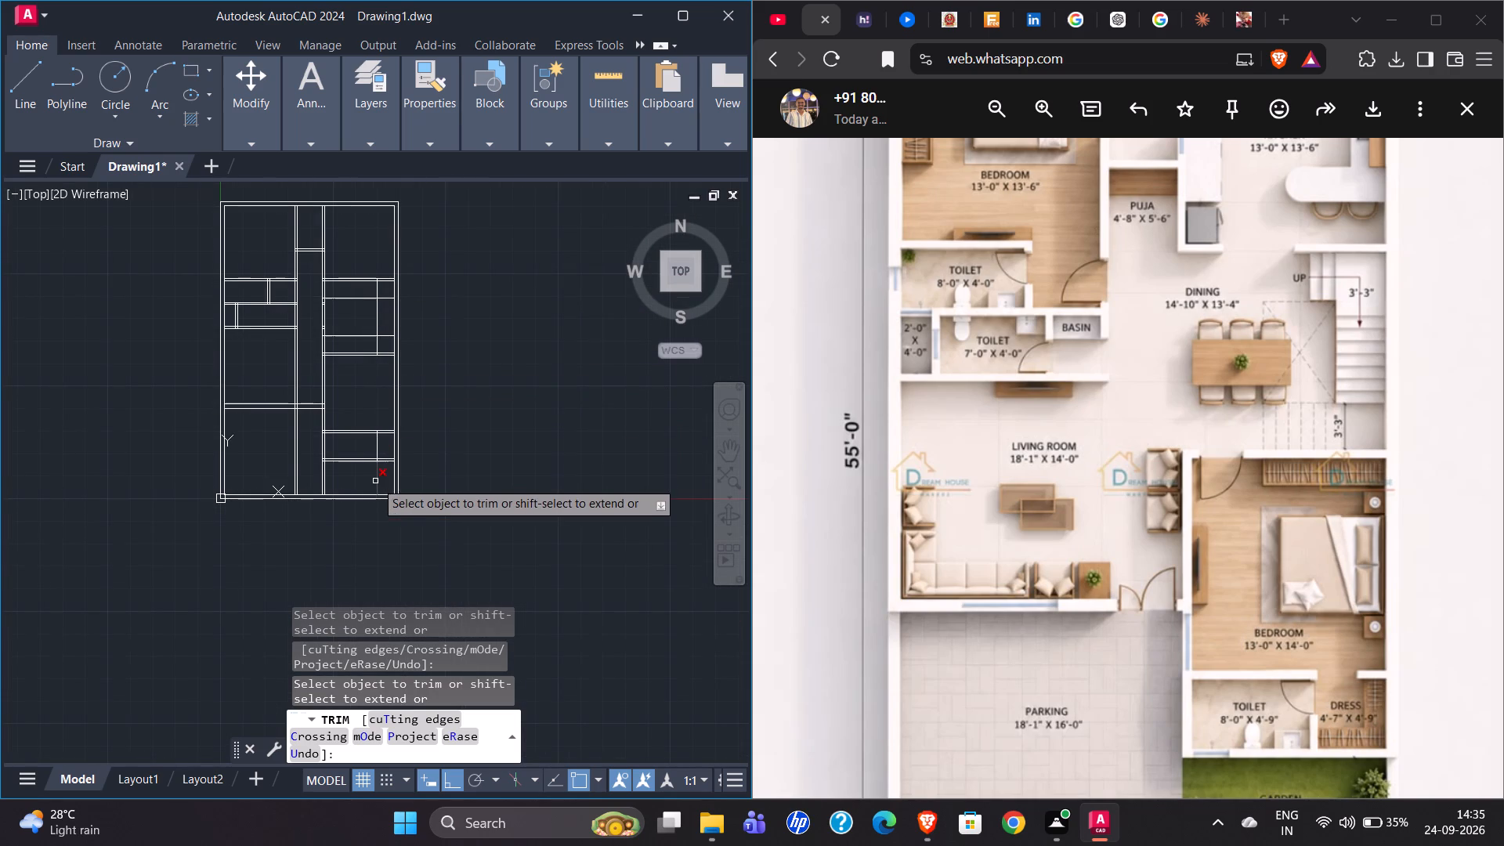
{"action": "scroll", "coordinate": [369, 475], "scroll_direction": "up", "scroll_amount": 3}
{"action": "left_click", "coordinate": [365, 352]}
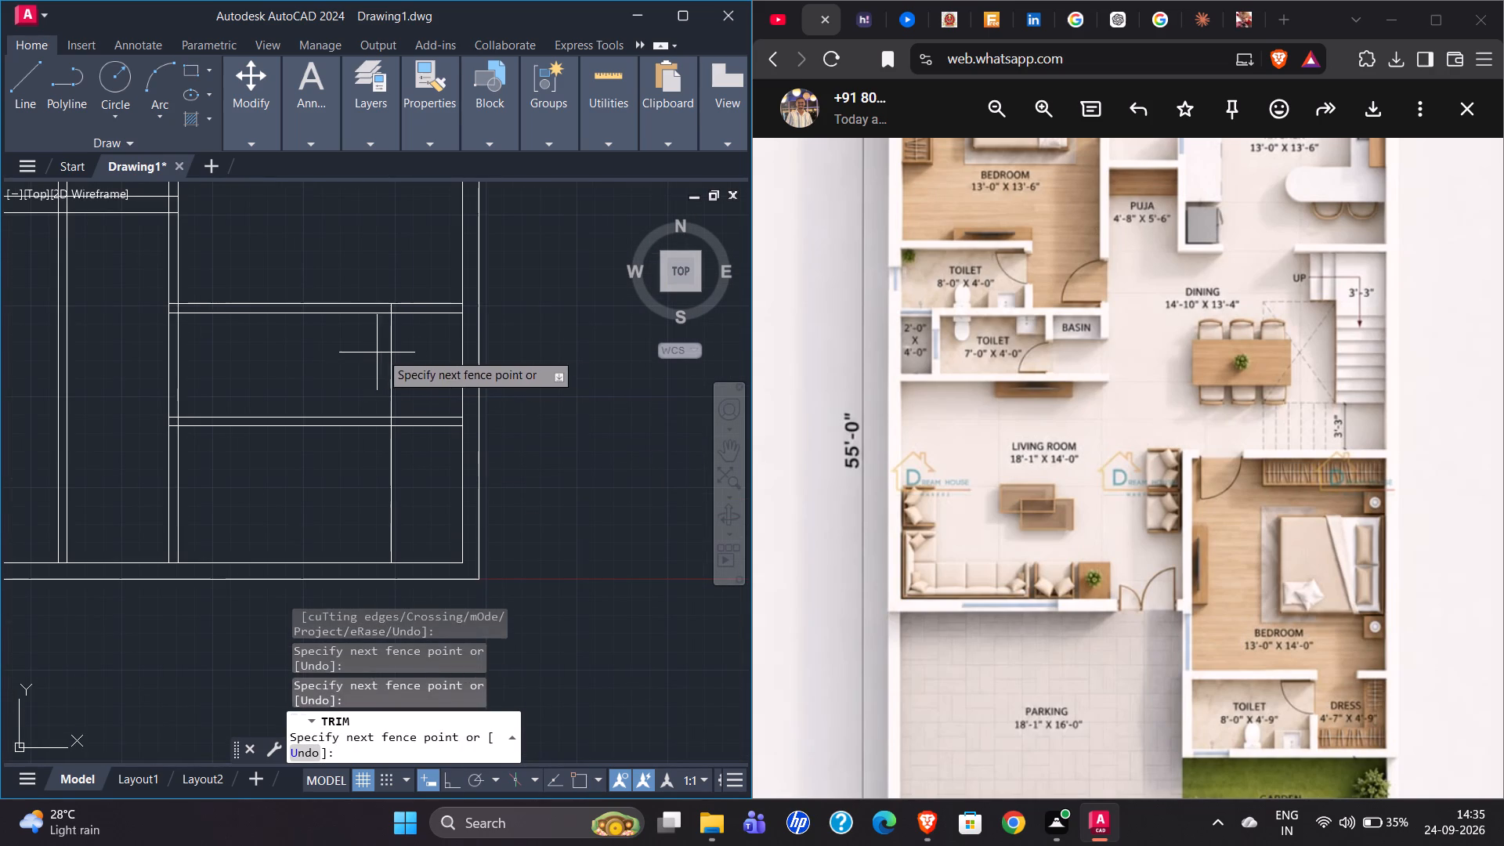
{"action": "left_click", "coordinate": [398, 360]}
{"action": "left_click", "coordinate": [382, 475]}
{"action": "left_click", "coordinate": [406, 479]}
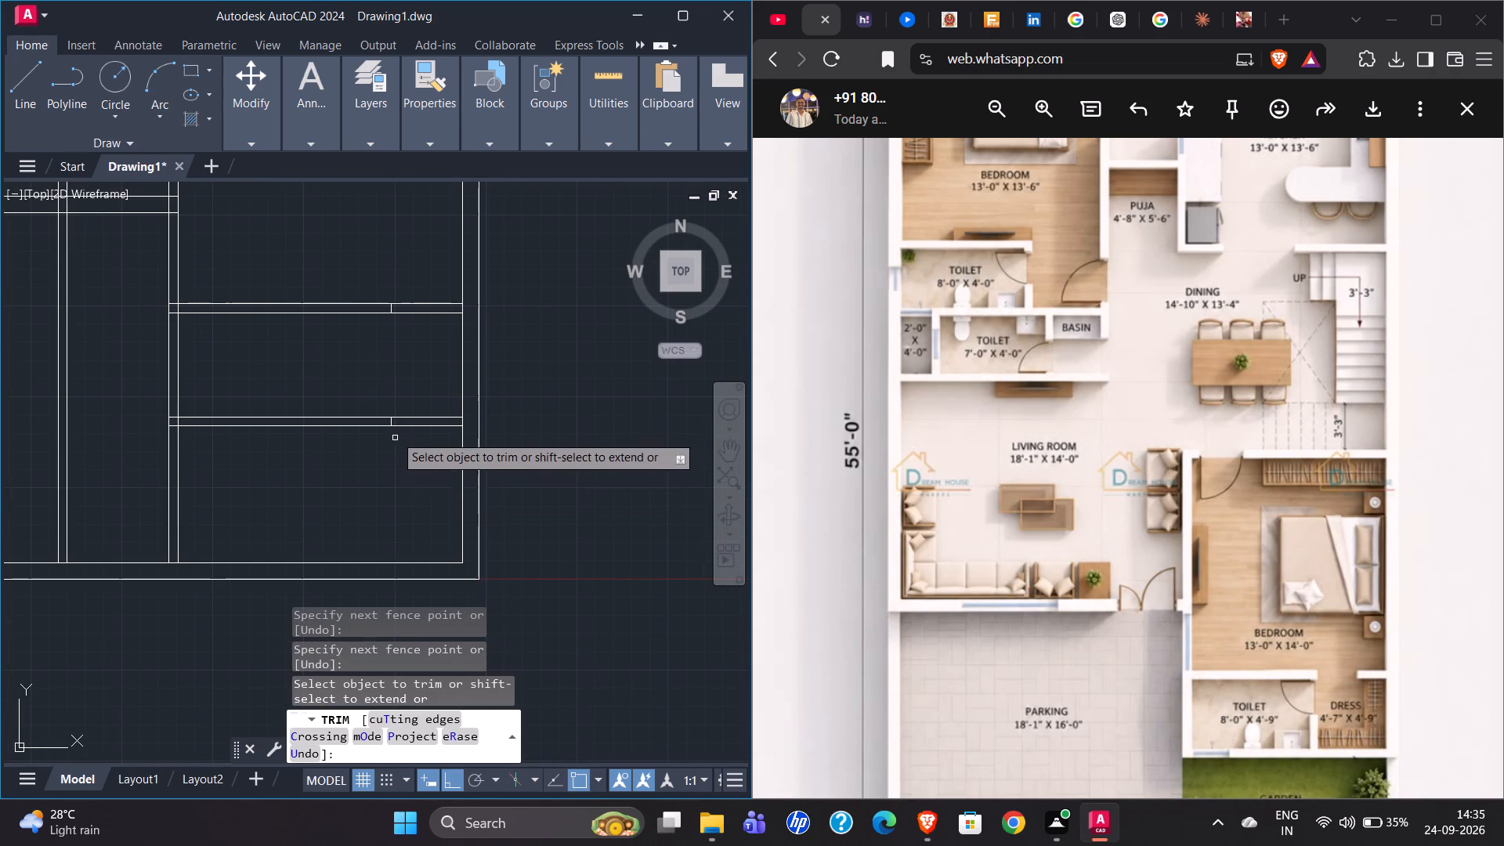
{"action": "scroll", "coordinate": [393, 432], "scroll_direction": "up", "scroll_amount": 4}
{"action": "left_click_drag", "start_coordinate": [363, 357], "coordinate": [399, 366]}
{"action": "scroll", "coordinate": [331, 469], "scroll_direction": "down", "scroll_amount": 3}
{"action": "scroll", "coordinate": [336, 248], "scroll_direction": "up", "scroll_amount": 4}
{"action": "left_click_drag", "start_coordinate": [338, 371], "coordinate": [373, 391]}
{"action": "scroll", "coordinate": [328, 420], "scroll_direction": "down", "scroll_amount": 7}
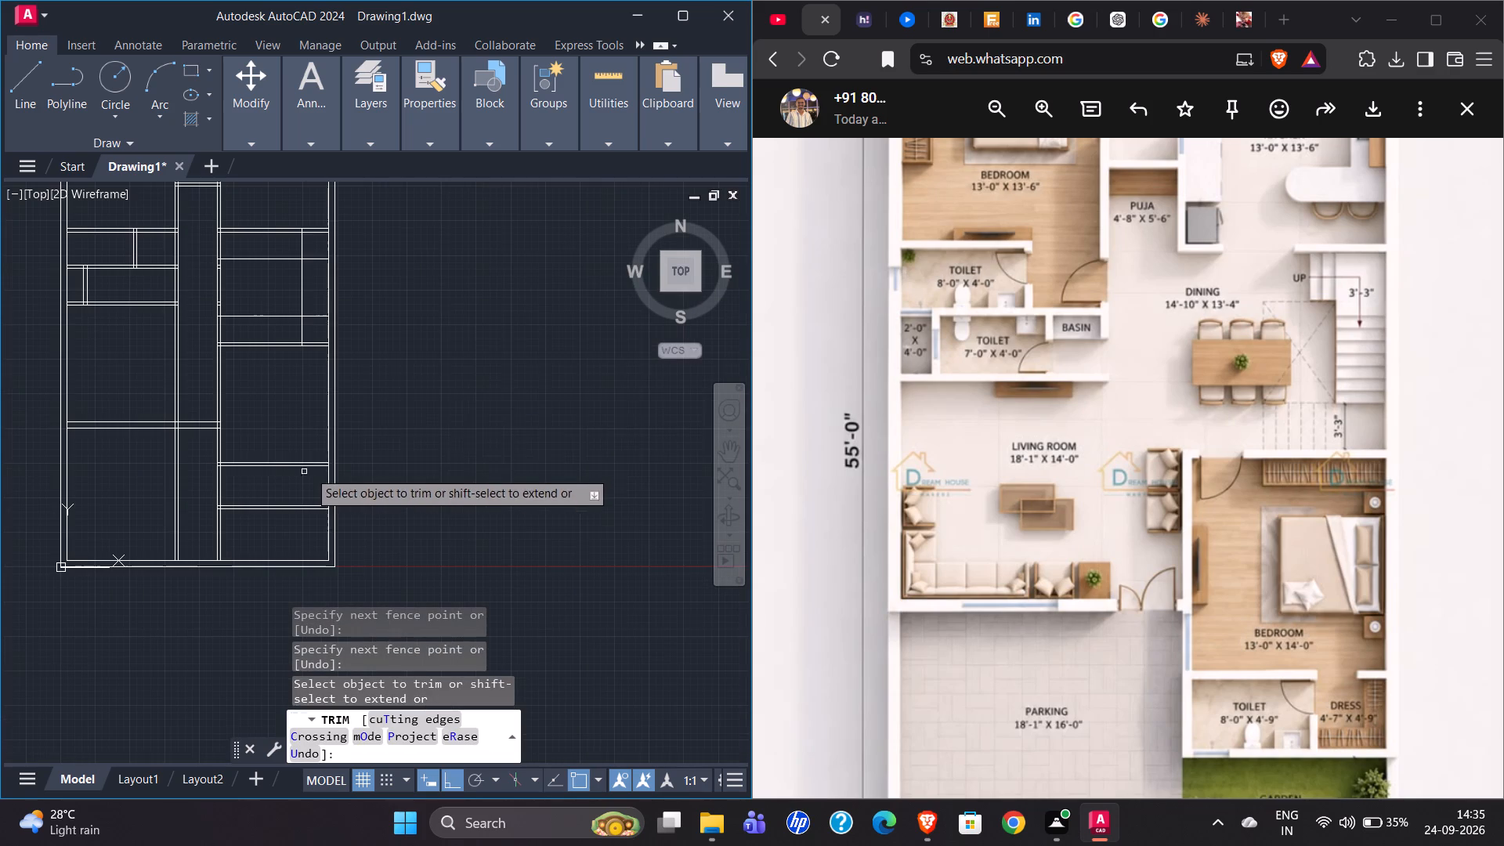
Trim the vertical stair line's ends inside the kitchen's south partition and the lower bedroom's north partition.
{"action": "scroll", "coordinate": [297, 199], "scroll_direction": "up", "scroll_amount": 4}
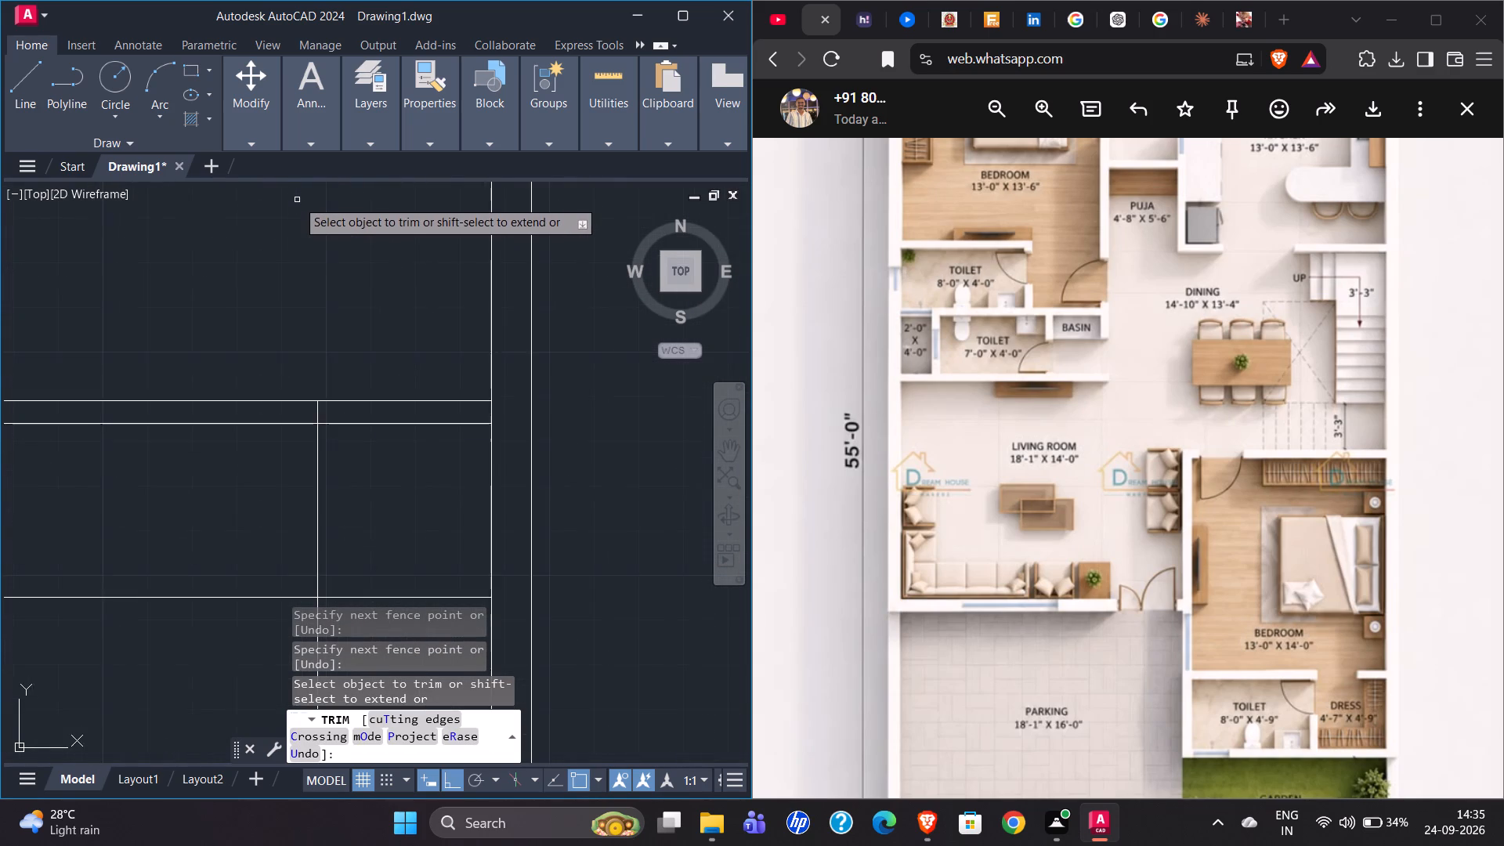
{"action": "scroll", "coordinate": [296, 202], "scroll_direction": "down", "scroll_amount": 3}
{"action": "scroll", "coordinate": [298, 284], "scroll_direction": "down", "scroll_amount": 5}
{"action": "scroll", "coordinate": [282, 277], "scroll_direction": "up", "scroll_amount": 5}
{"action": "scroll", "coordinate": [291, 273], "scroll_direction": "down", "scroll_amount": 2}
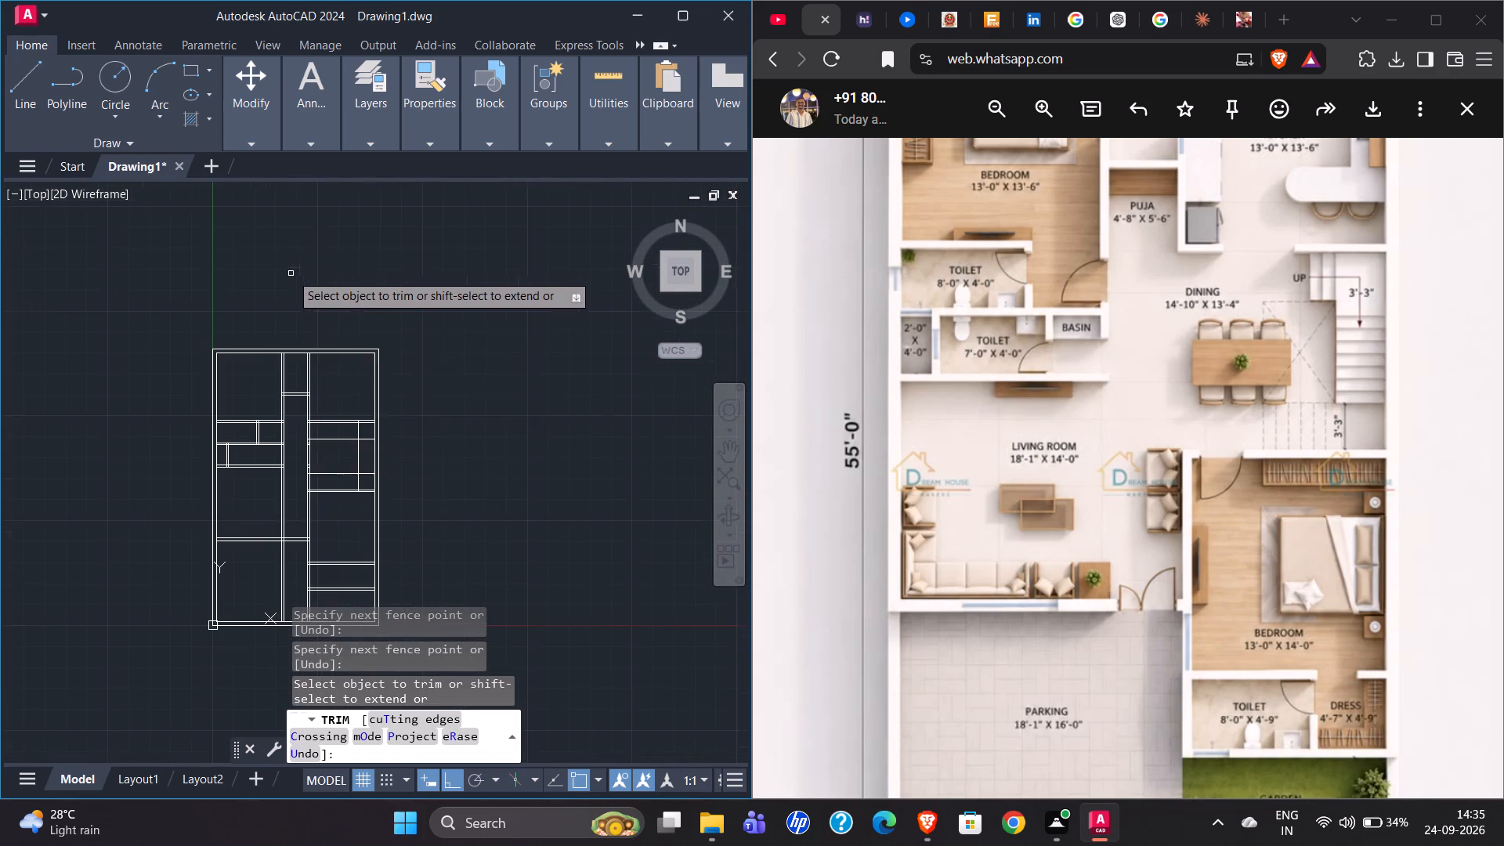
{"action": "scroll", "coordinate": [347, 497], "scroll_direction": "up", "scroll_amount": 3}
{"action": "scroll", "coordinate": [334, 468], "scroll_direction": "down", "scroll_amount": 1}
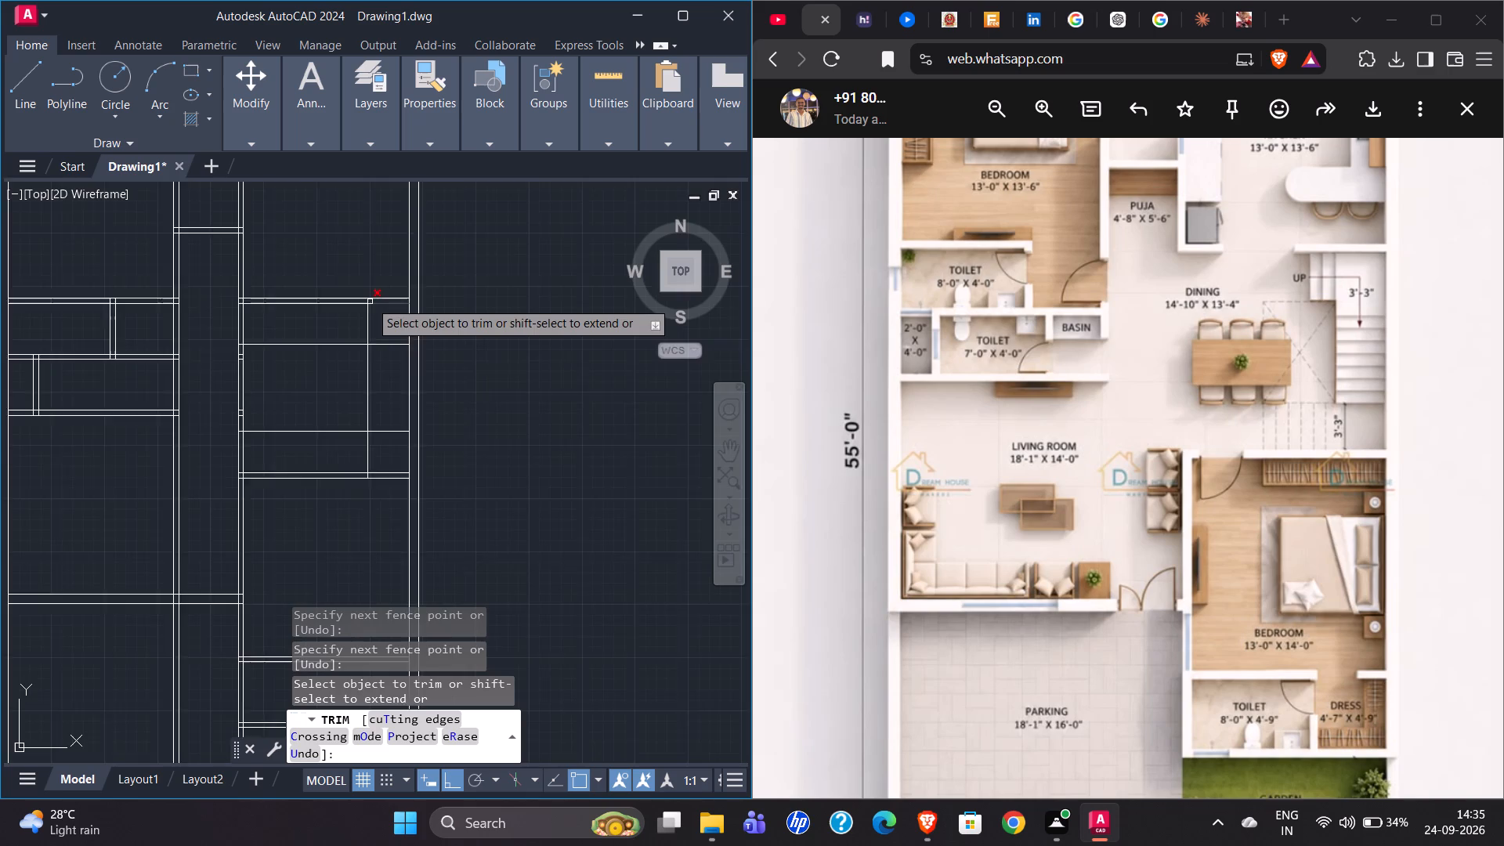
{"action": "scroll", "coordinate": [370, 301], "scroll_direction": "up", "scroll_amount": 1}
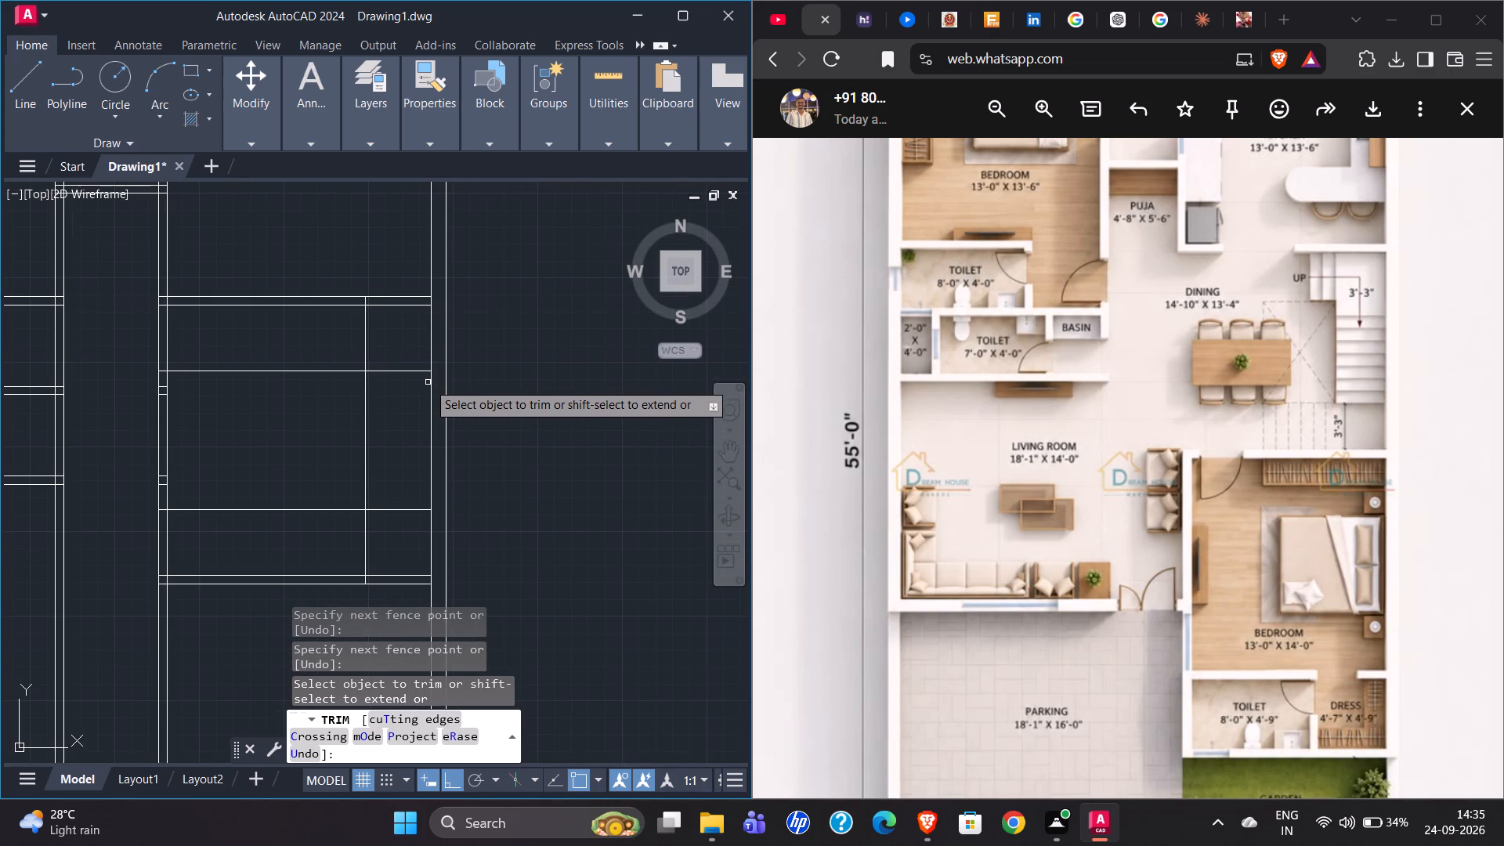
{"action": "scroll", "coordinate": [374, 310], "scroll_direction": "up", "scroll_amount": 3}
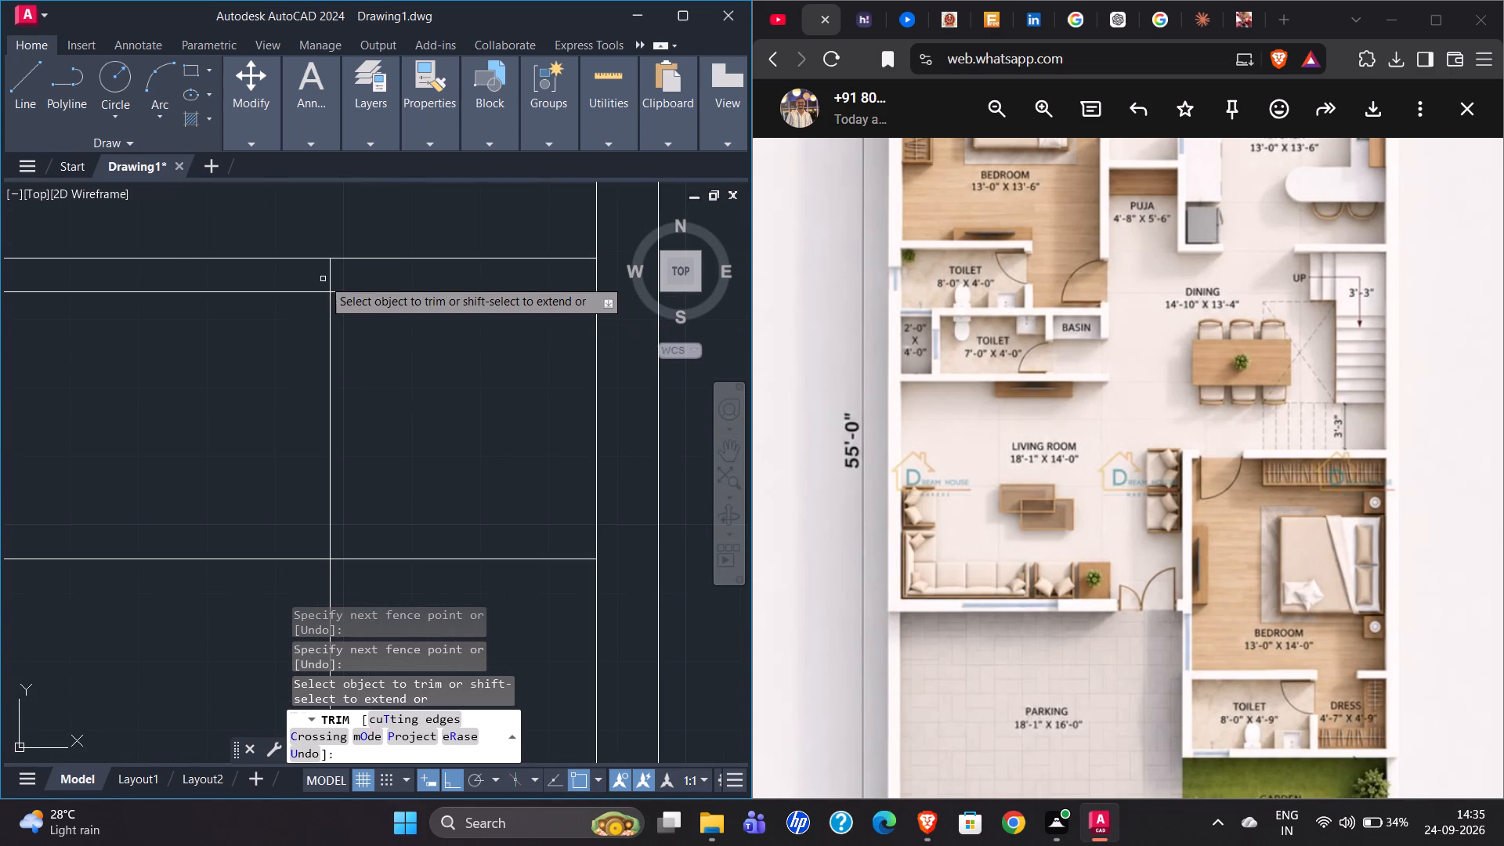
{"action": "left_click_drag", "start_coordinate": [323, 279], "coordinate": [345, 279]}
{"action": "scroll", "coordinate": [331, 246], "scroll_direction": "down", "scroll_amount": 1}
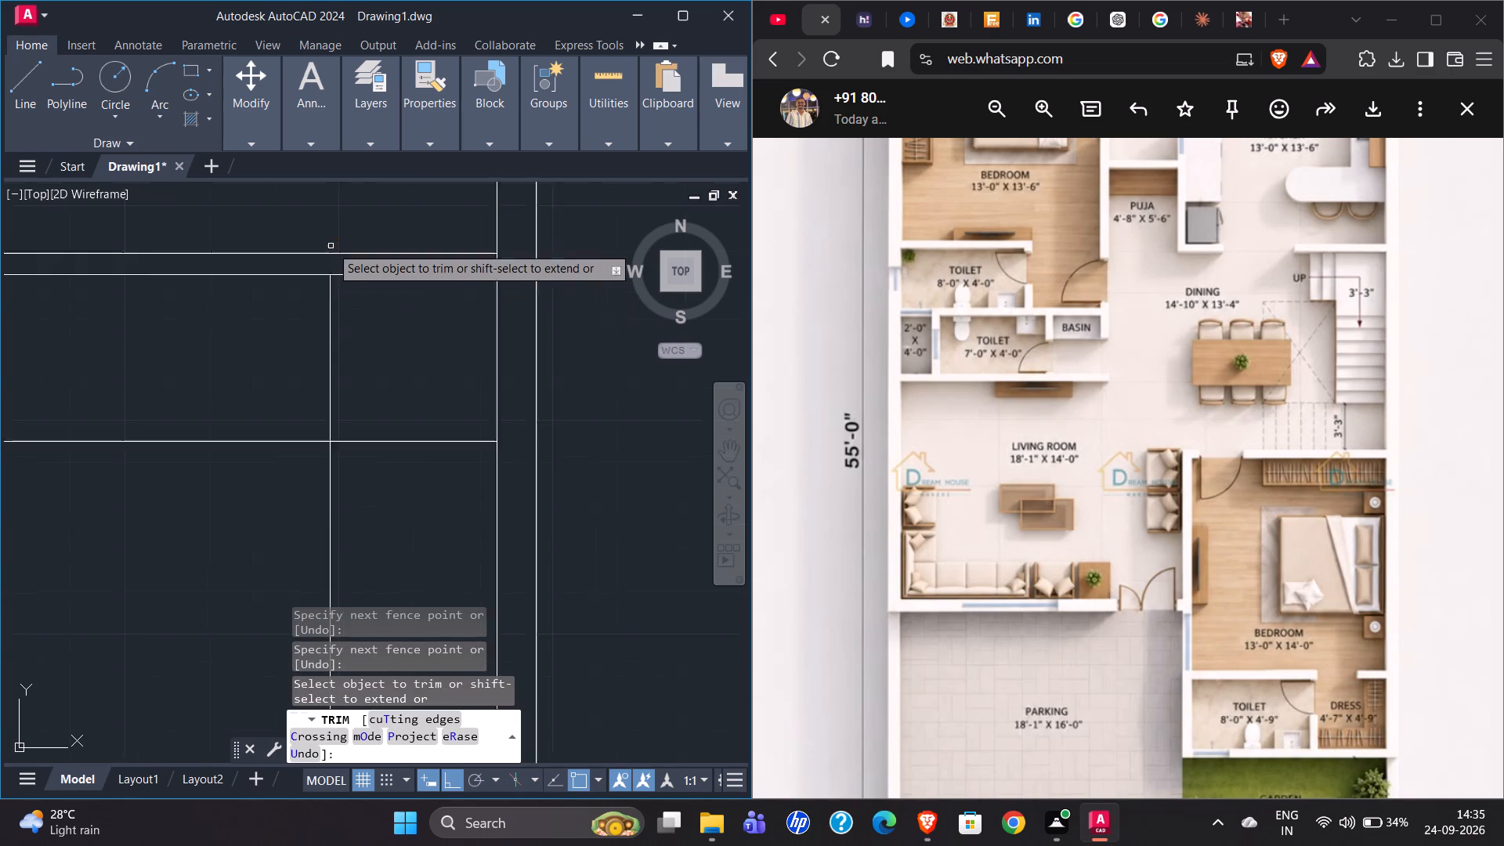
{"action": "scroll", "coordinate": [331, 246], "scroll_direction": "down", "scroll_amount": 2}
{"action": "scroll", "coordinate": [320, 530], "scroll_direction": "up", "scroll_amount": 4}
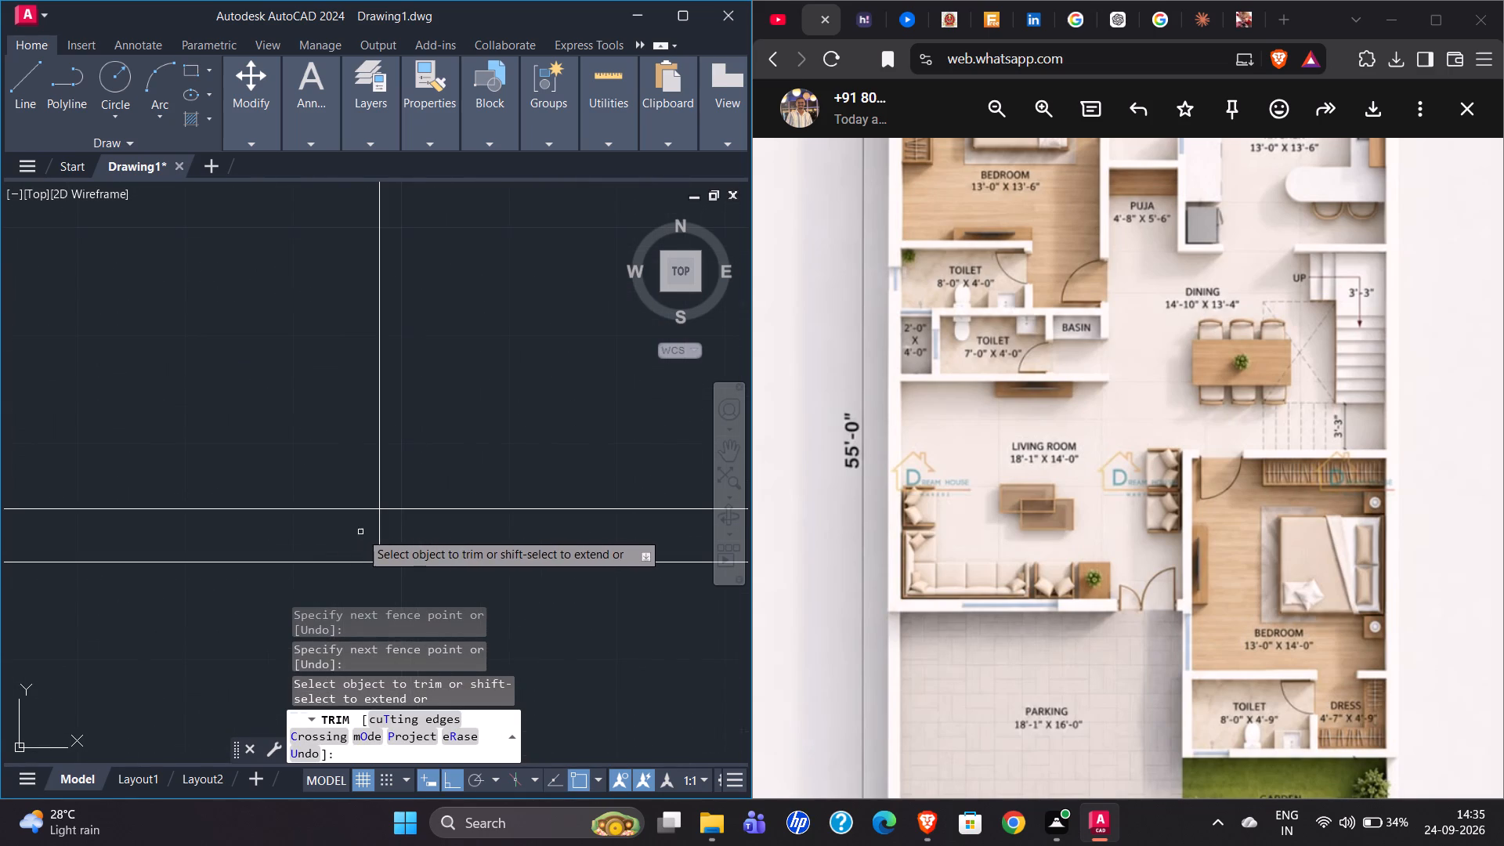
{"action": "left_click_drag", "start_coordinate": [360, 532], "coordinate": [384, 533]}
{"action": "scroll", "coordinate": [288, 417], "scroll_direction": "down", "scroll_amount": 4}
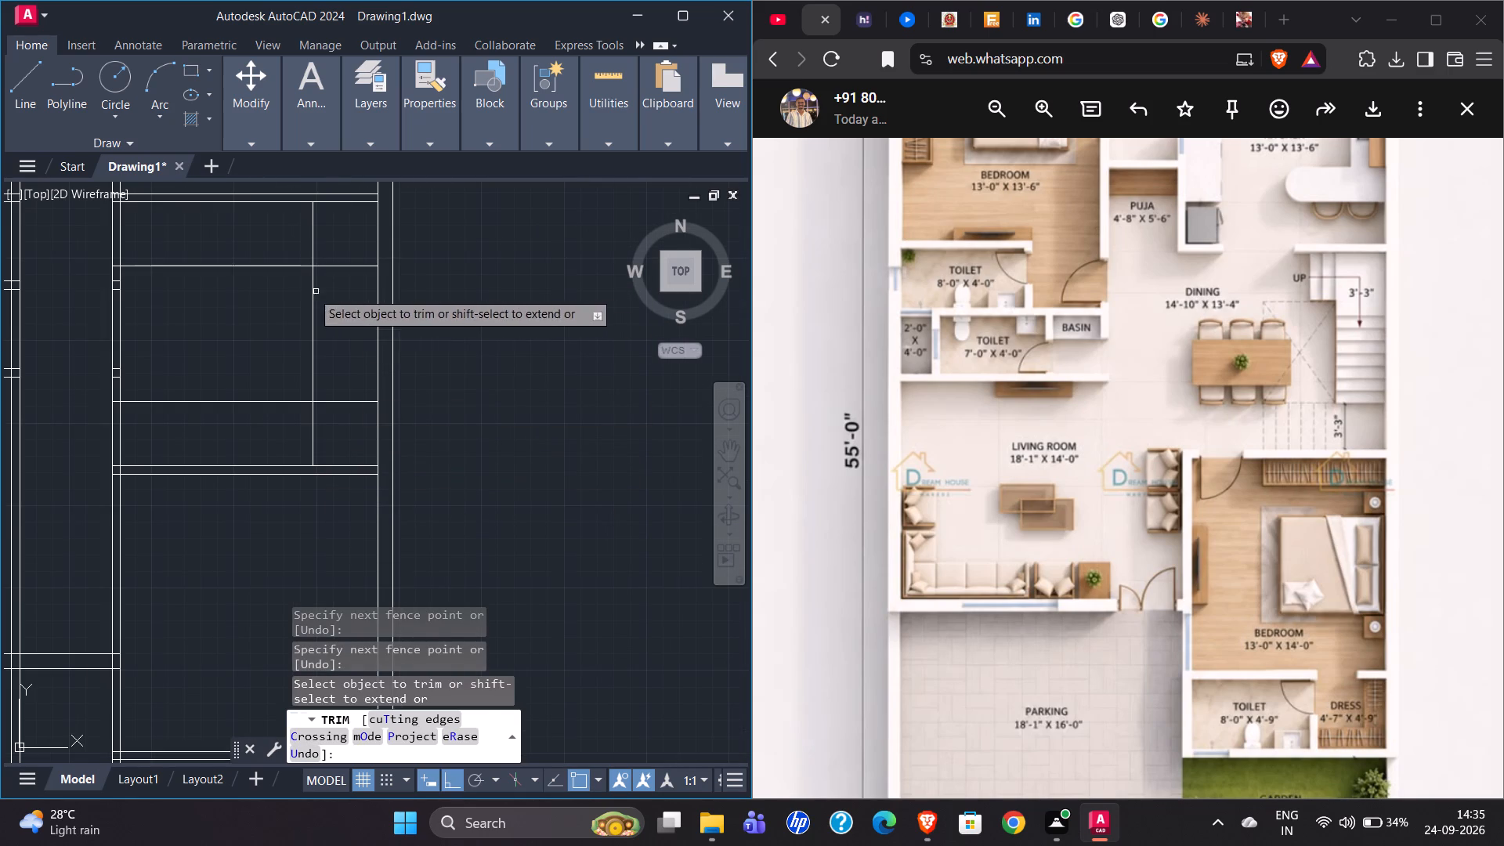
{"action": "key", "text": "Escape"}
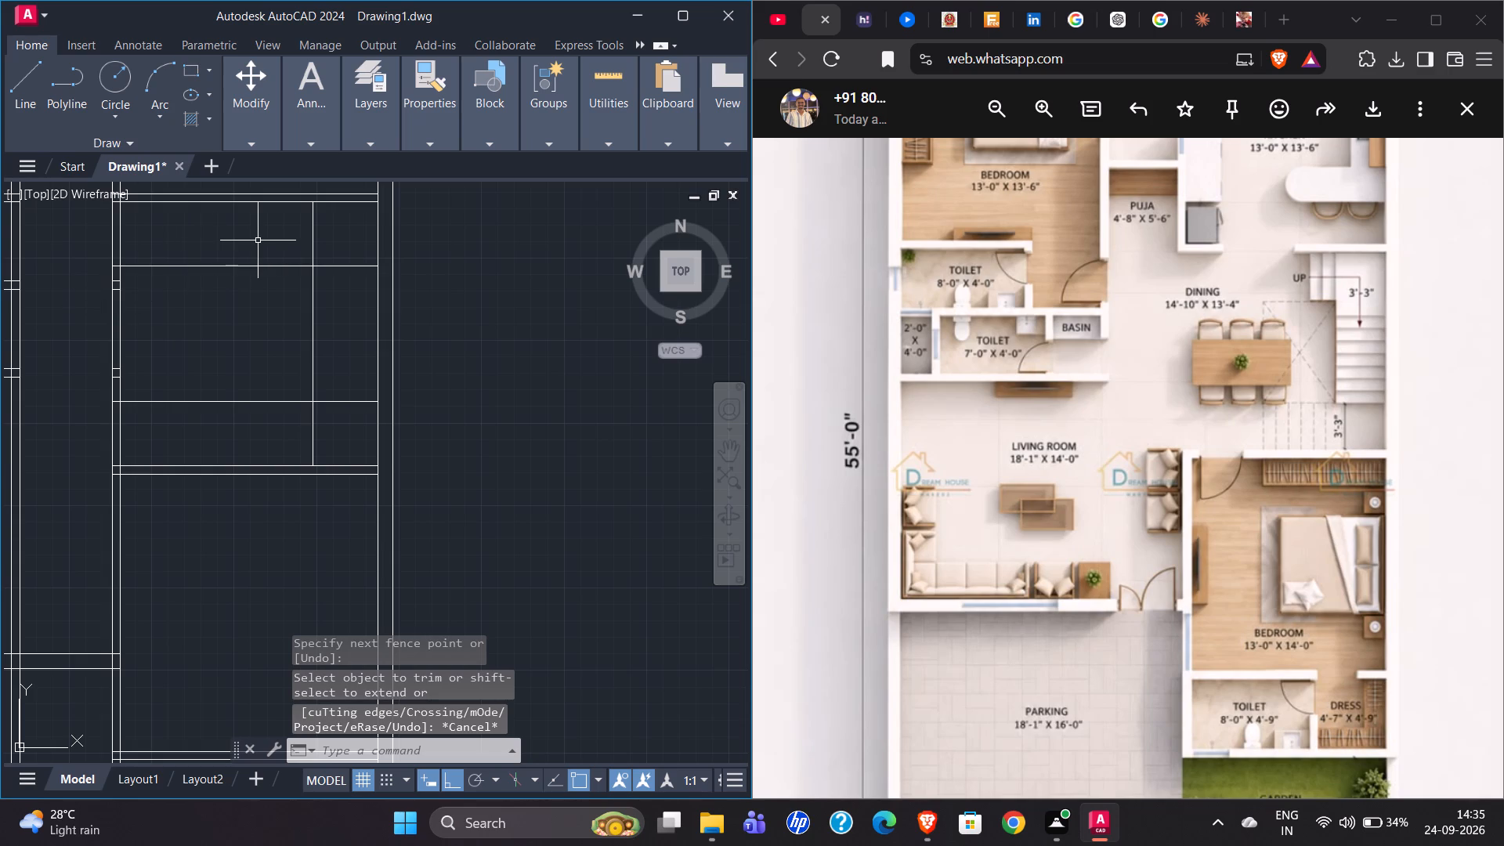
Draw a line over the vertical stair line from the kitchen's south partition down to the upper horizontal stair line.
{"action": "scroll", "coordinate": [258, 240], "scroll_direction": "up", "scroll_amount": 2}
{"action": "scroll", "coordinate": [227, 294], "scroll_direction": "down", "scroll_amount": 2}
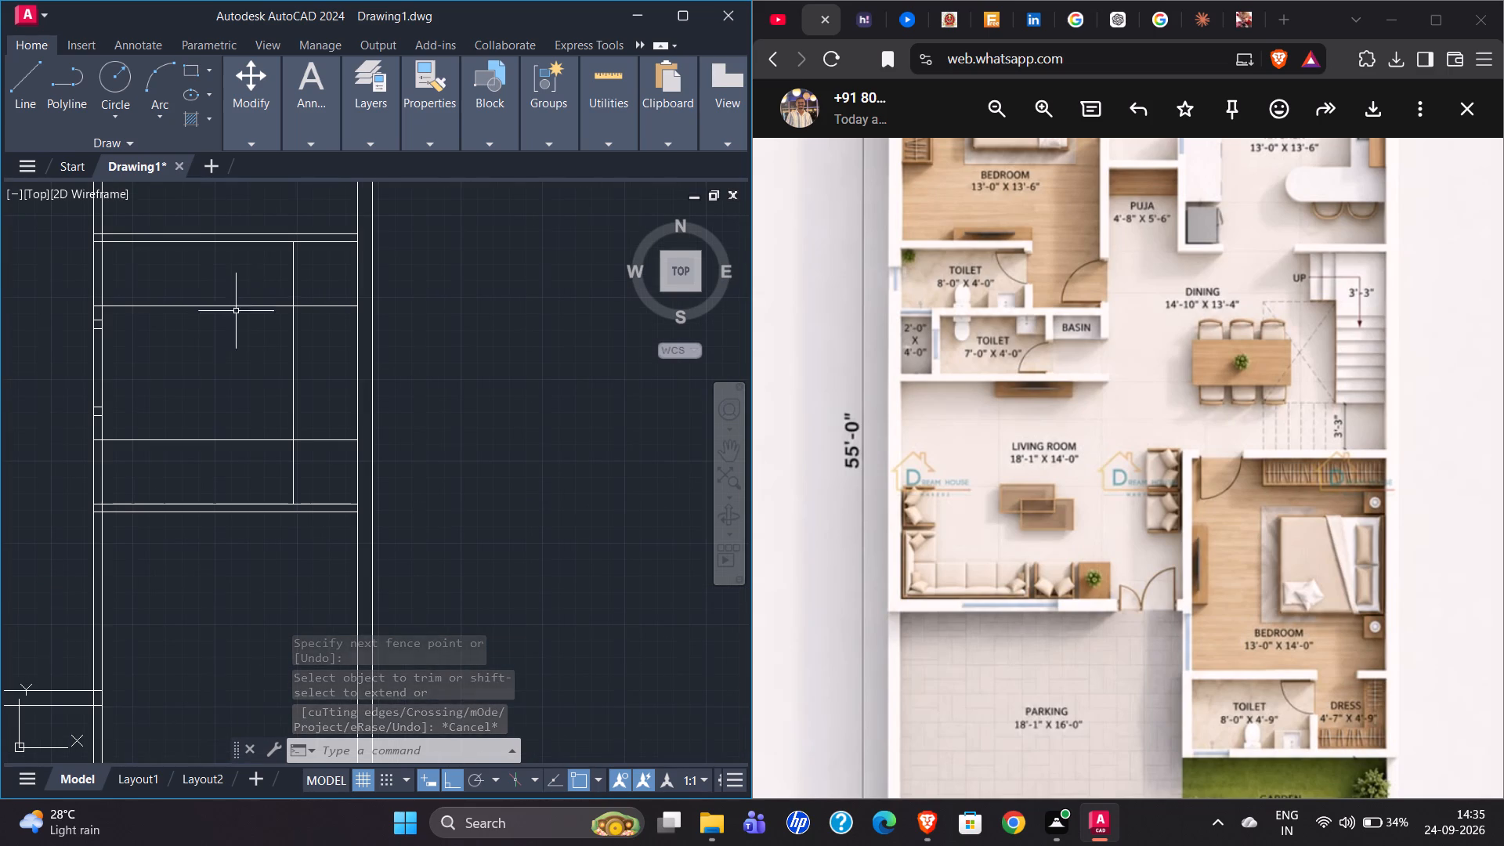
{"action": "left_click", "coordinate": [29, 87]}
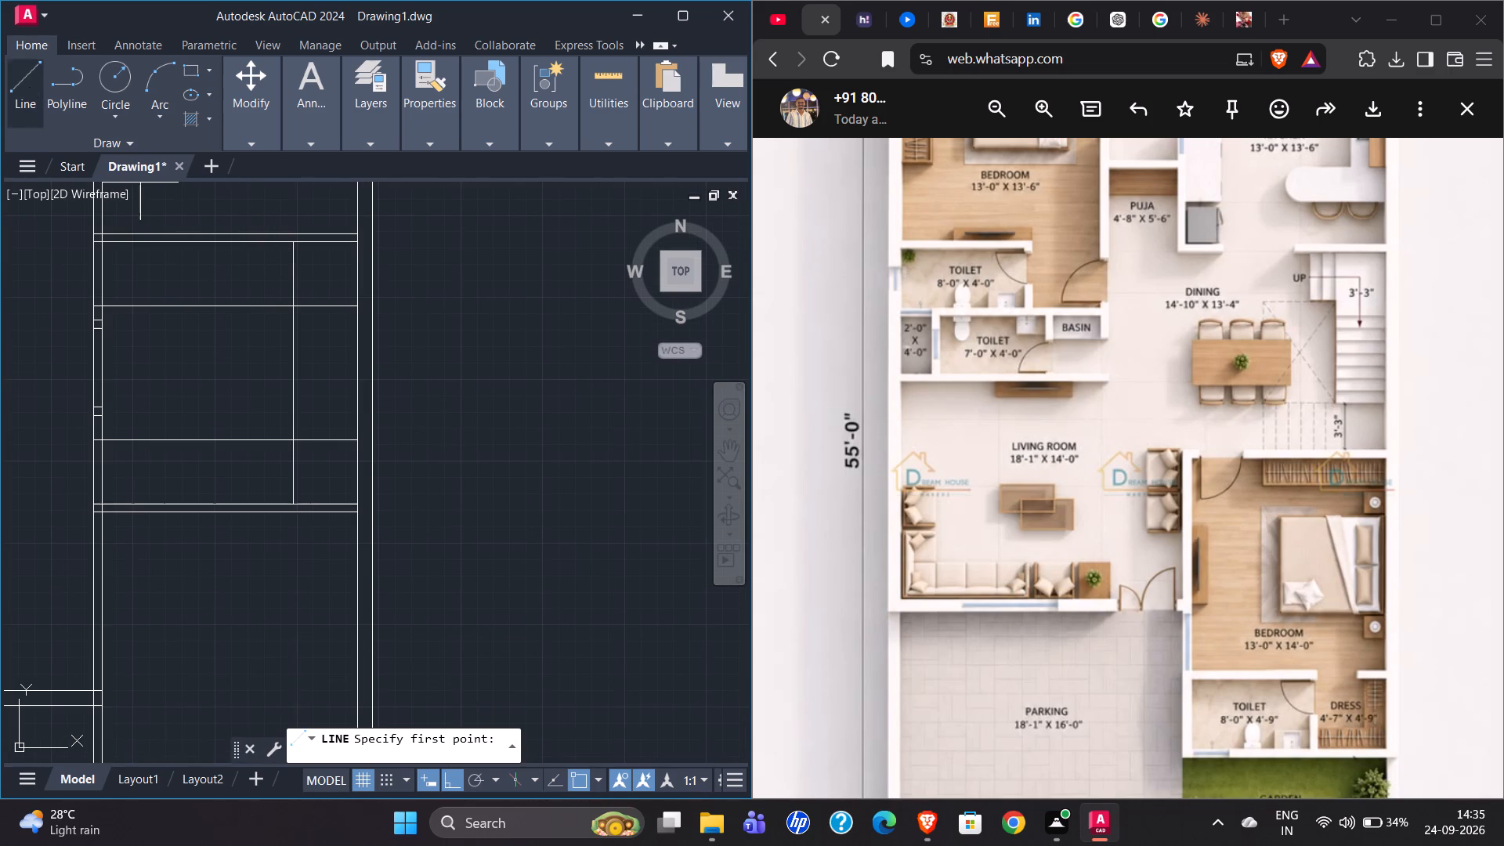
{"action": "scroll", "coordinate": [284, 244], "scroll_direction": "up", "scroll_amount": 2}
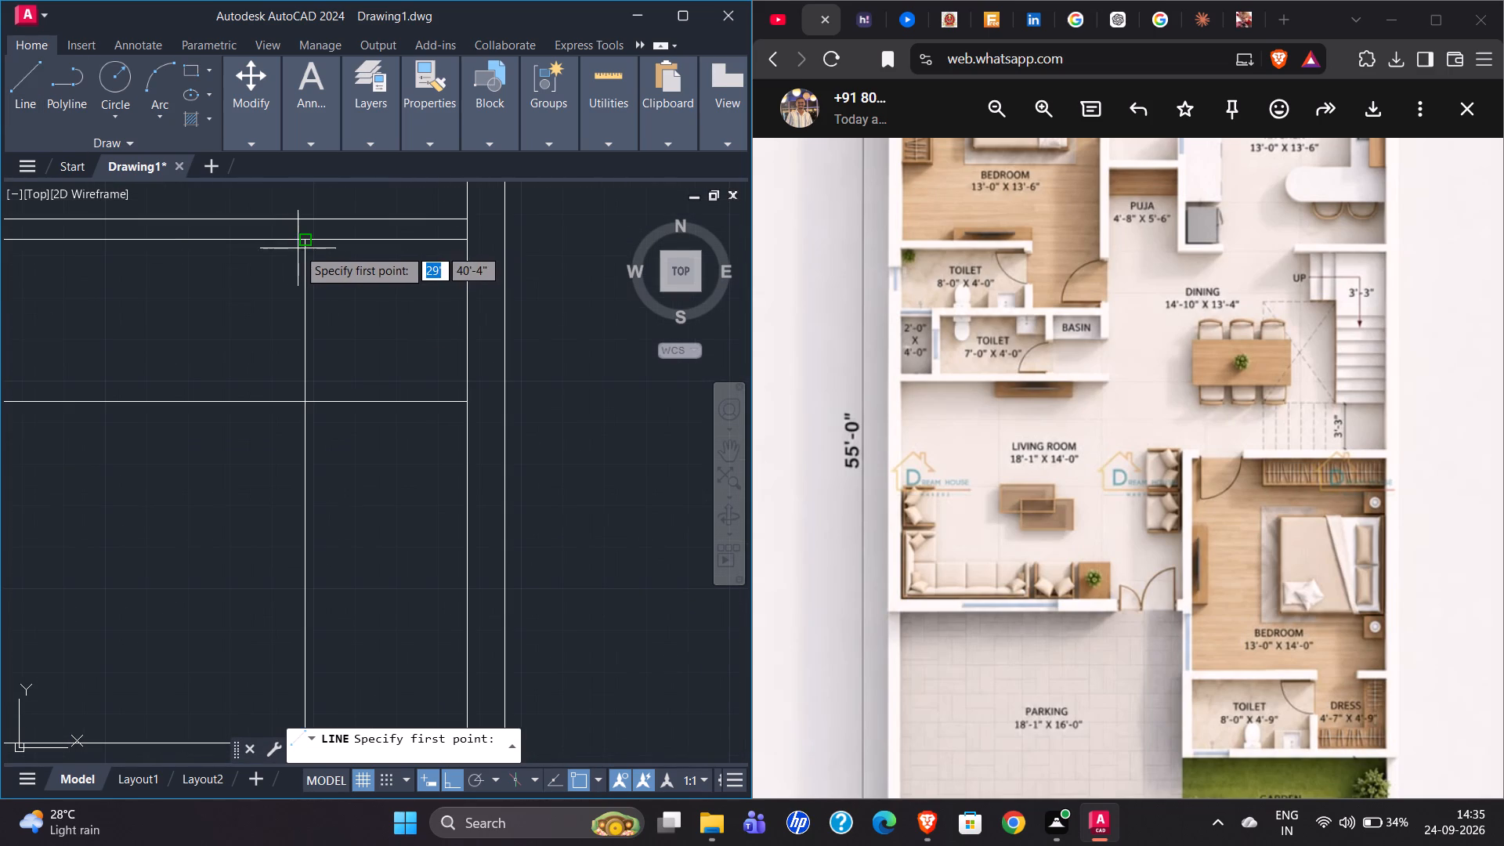
{"action": "left_click", "coordinate": [305, 244]}
{"action": "left_click", "coordinate": [308, 399]}
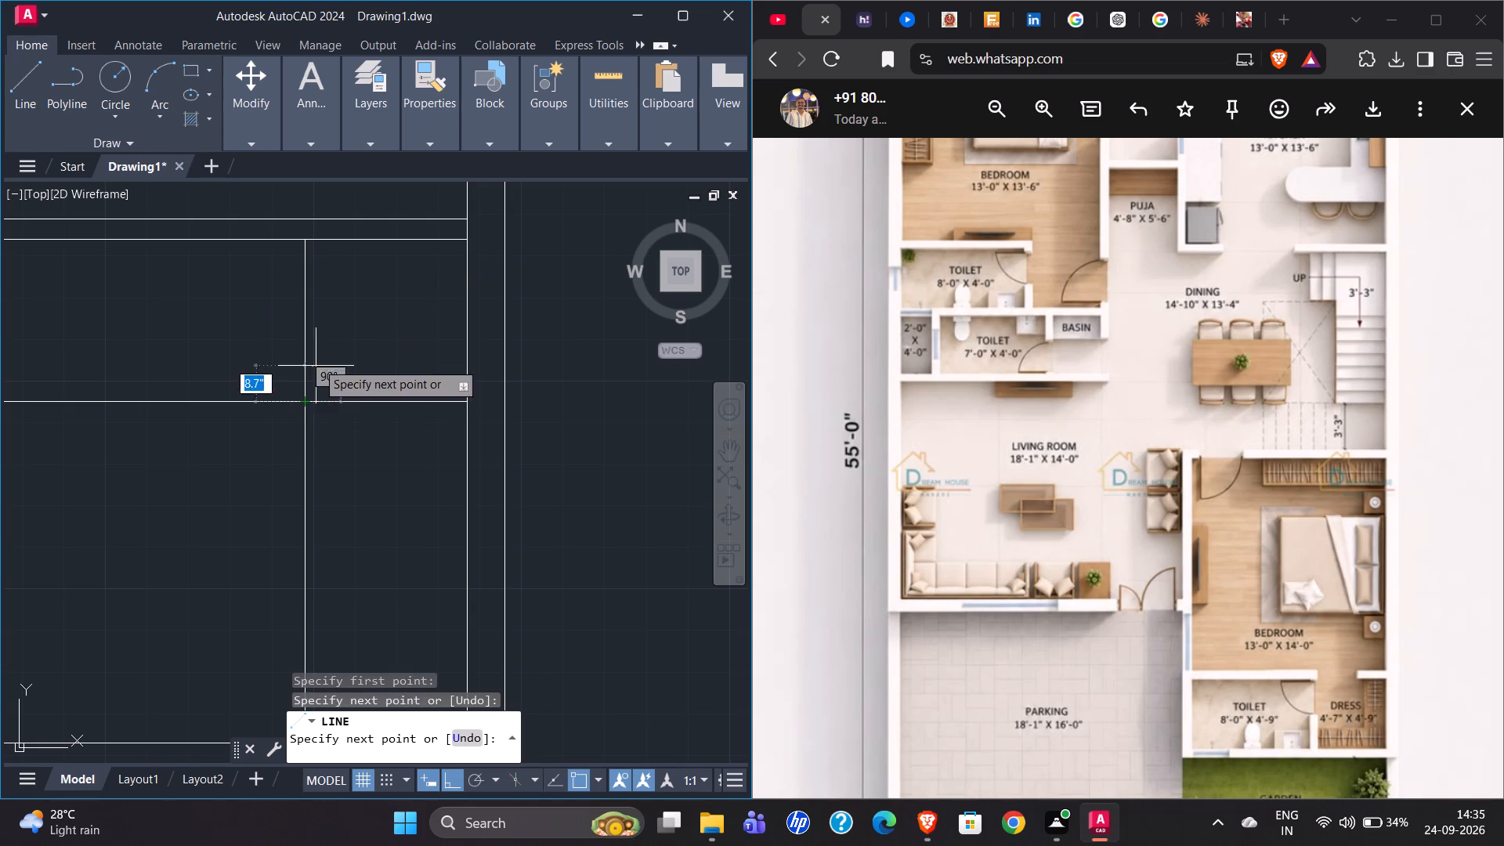
{"action": "key", "text": "Escape"}
Offset the short vertical stair line above the upper horizontal stair line twice to the west, each by 10".
{"action": "left_click", "coordinate": [305, 305]}
{"action": "key", "text": "o"}
{"action": "key", "text": "Return"}
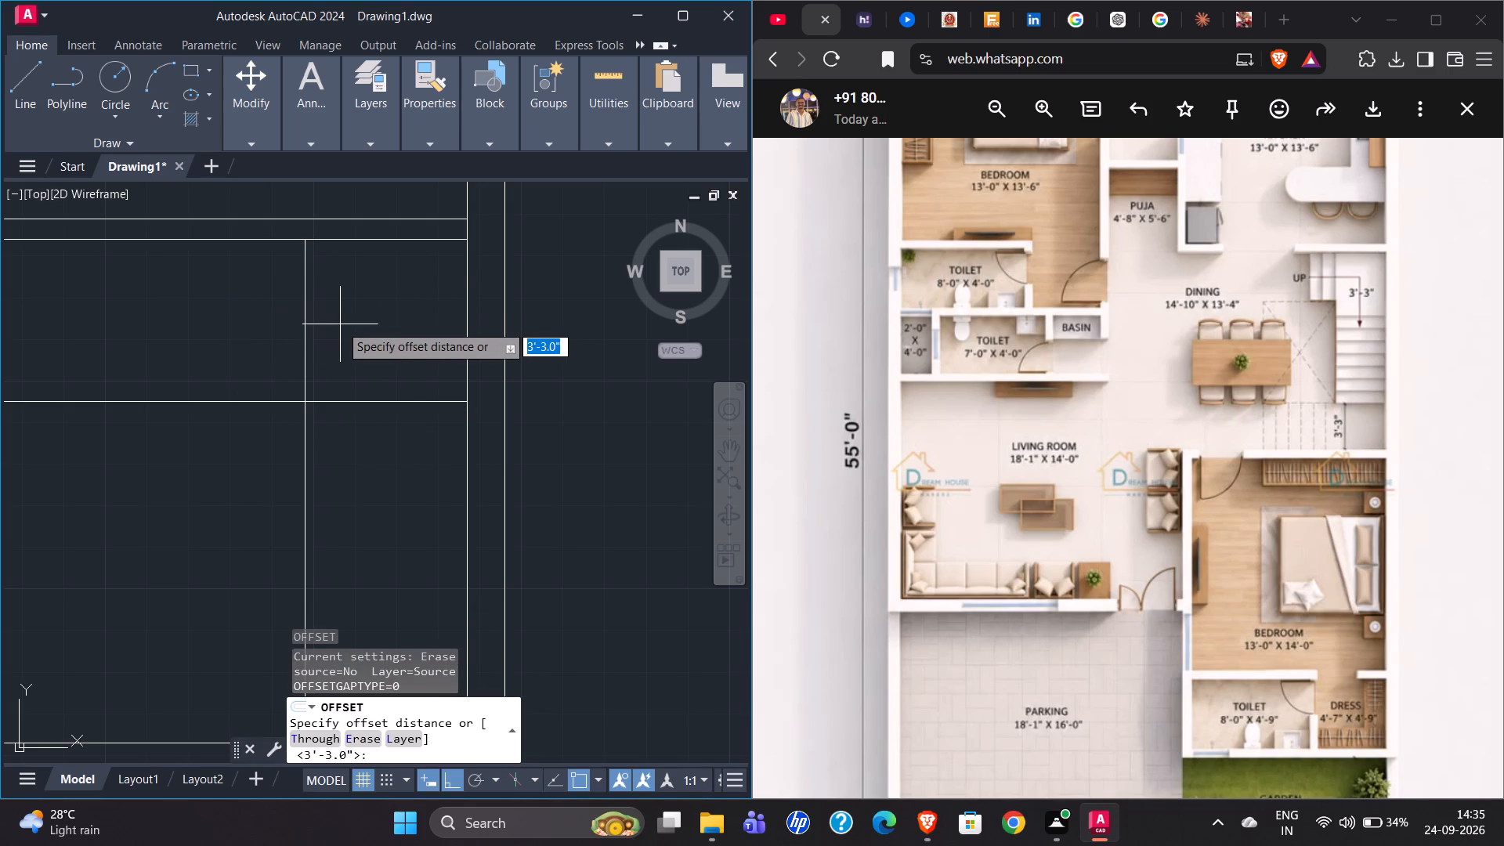
{"action": "type", "text": "10"}
{"action": "key", "text": "shift+quotedbl"}
{"action": "key", "text": "Return"}
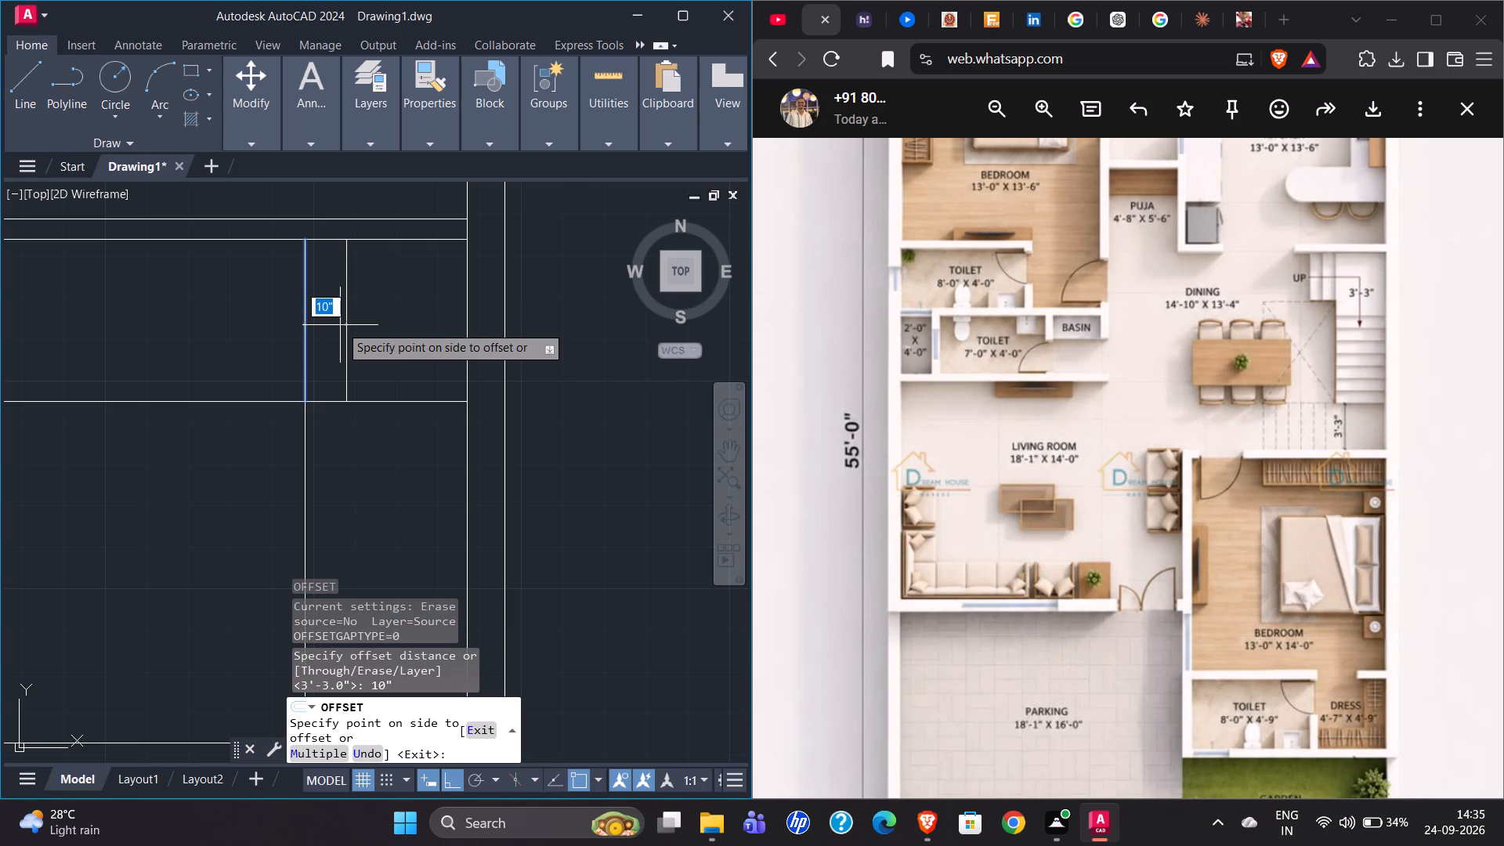
{"action": "left_click", "coordinate": [269, 330]}
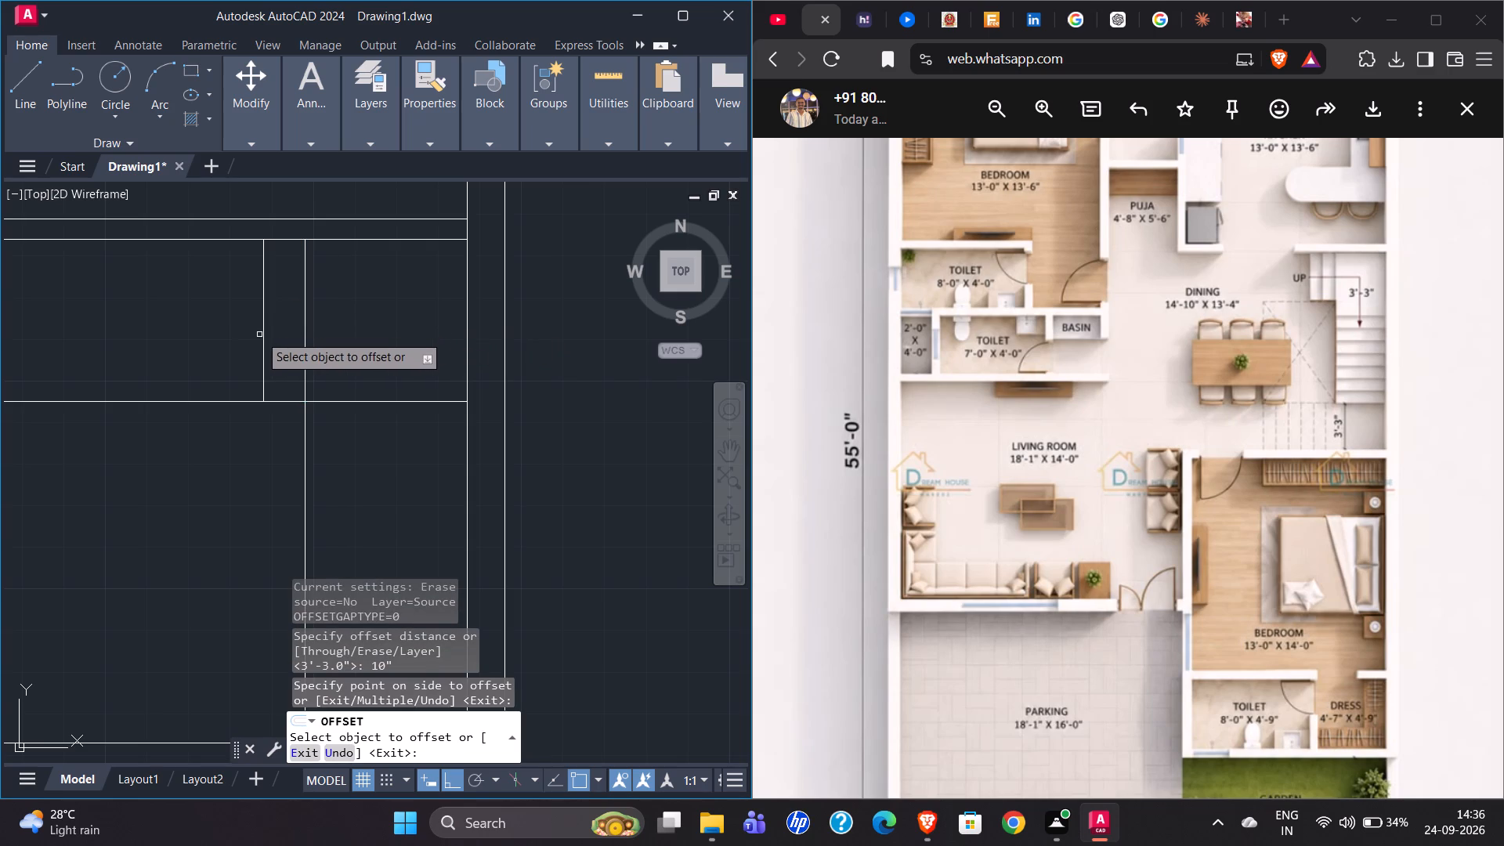
{"action": "left_click", "coordinate": [262, 334]}
{"action": "left_click", "coordinate": [247, 334]}
Draw a 3'-3" line over the upper horizontal stair line from the vertical stair line to the east wall's inner face.
{"action": "scroll", "coordinate": [296, 309], "scroll_direction": "down", "scroll_amount": 3}
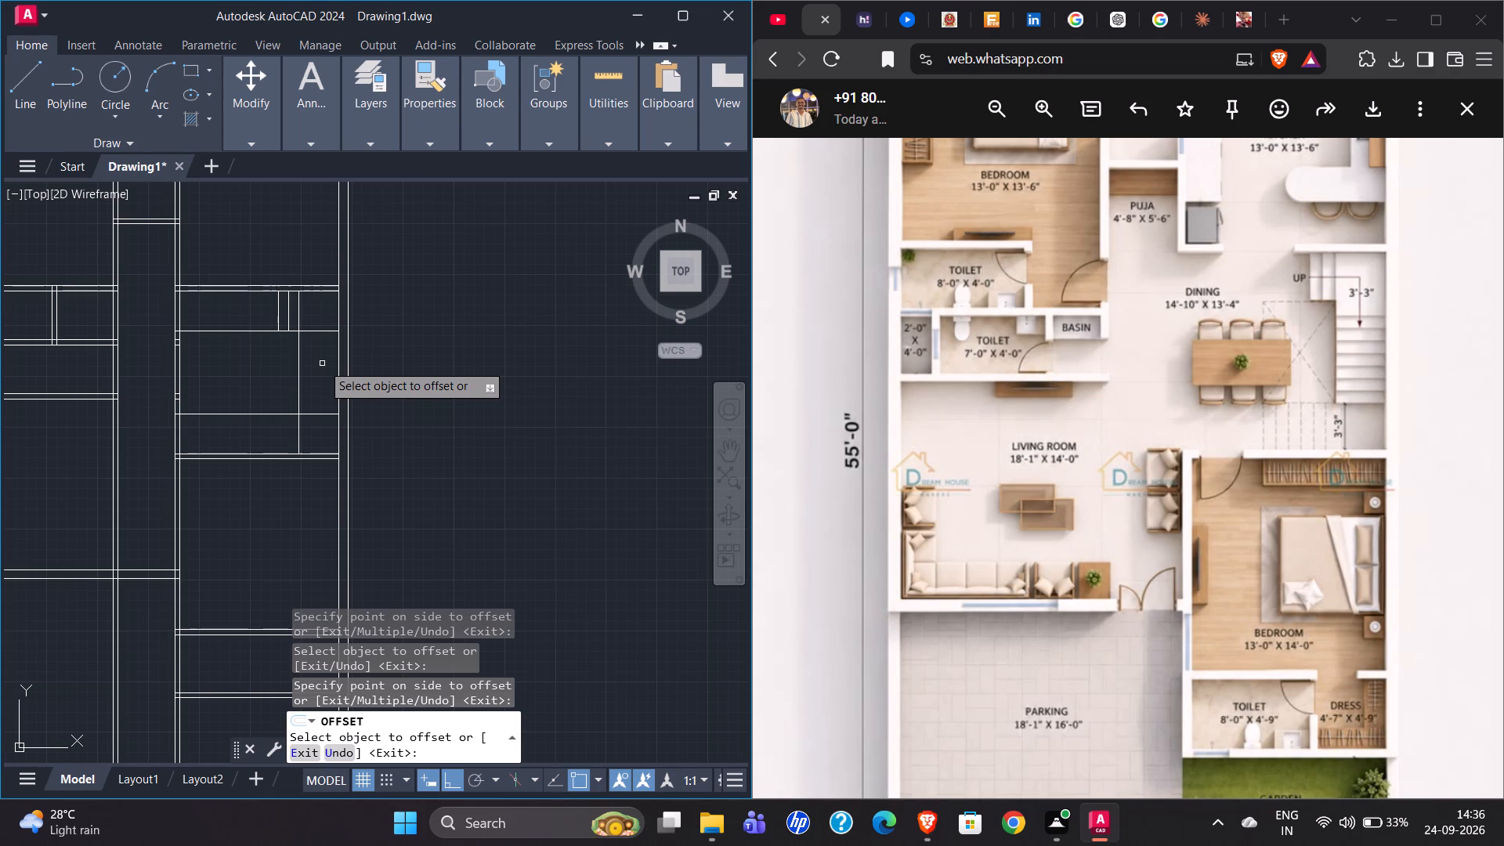
{"action": "scroll", "coordinate": [314, 315], "scroll_direction": "up", "scroll_amount": 4}
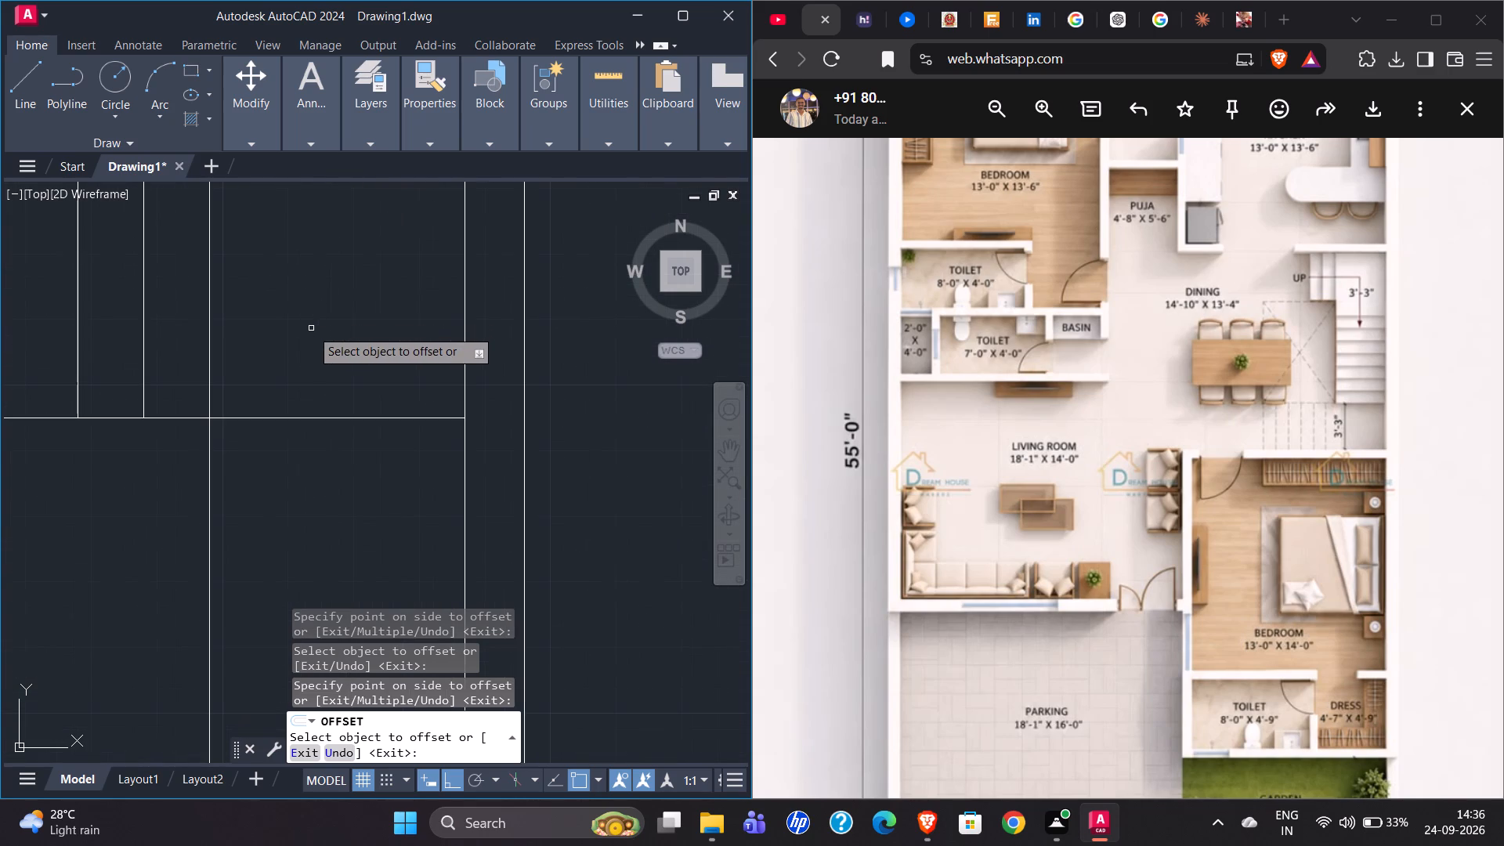
{"action": "left_click", "coordinate": [24, 92]}
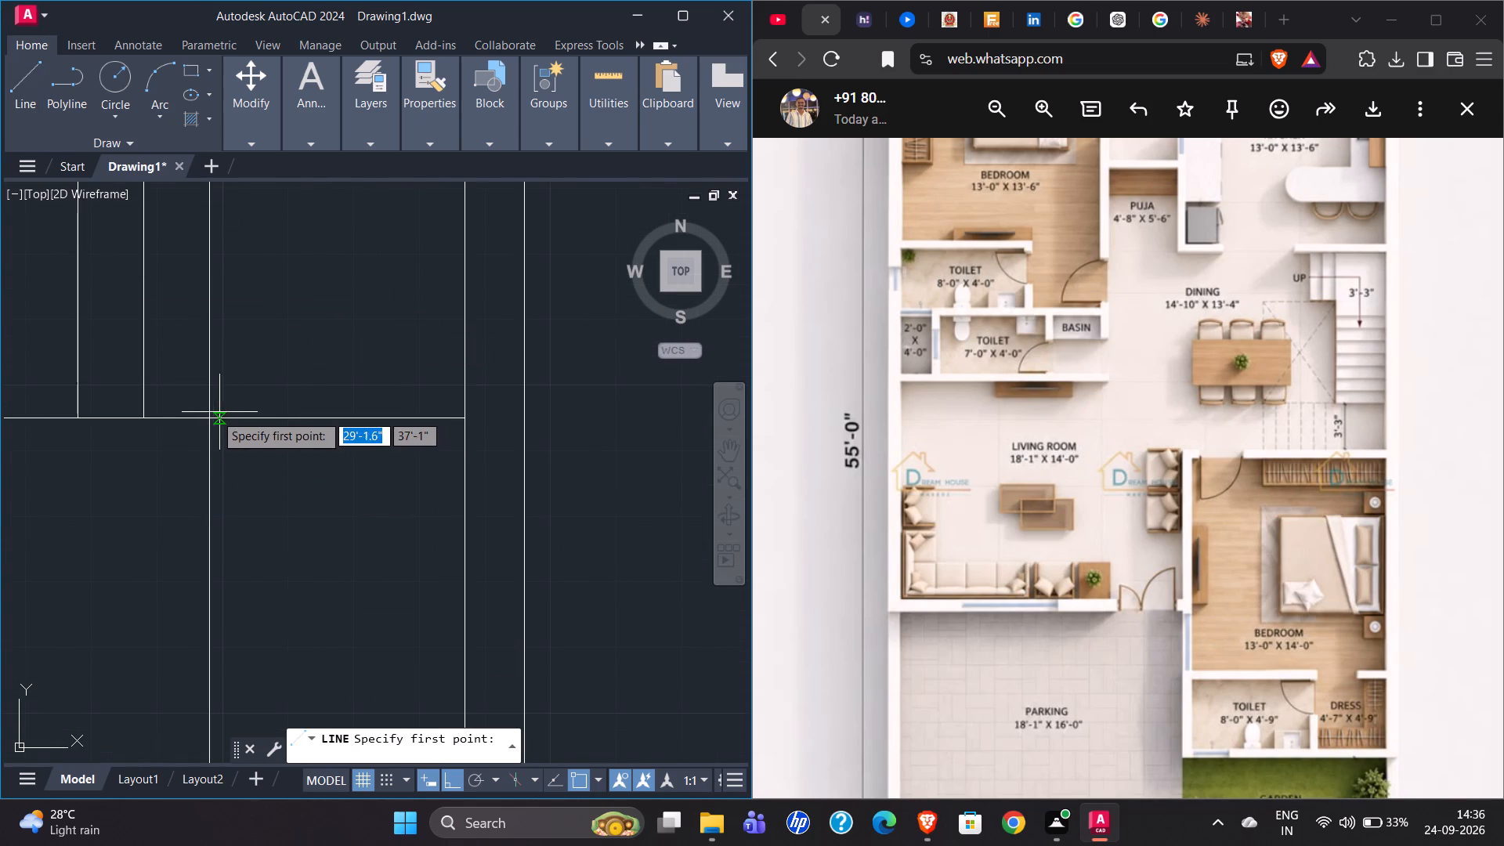
{"action": "left_click", "coordinate": [213, 420]}
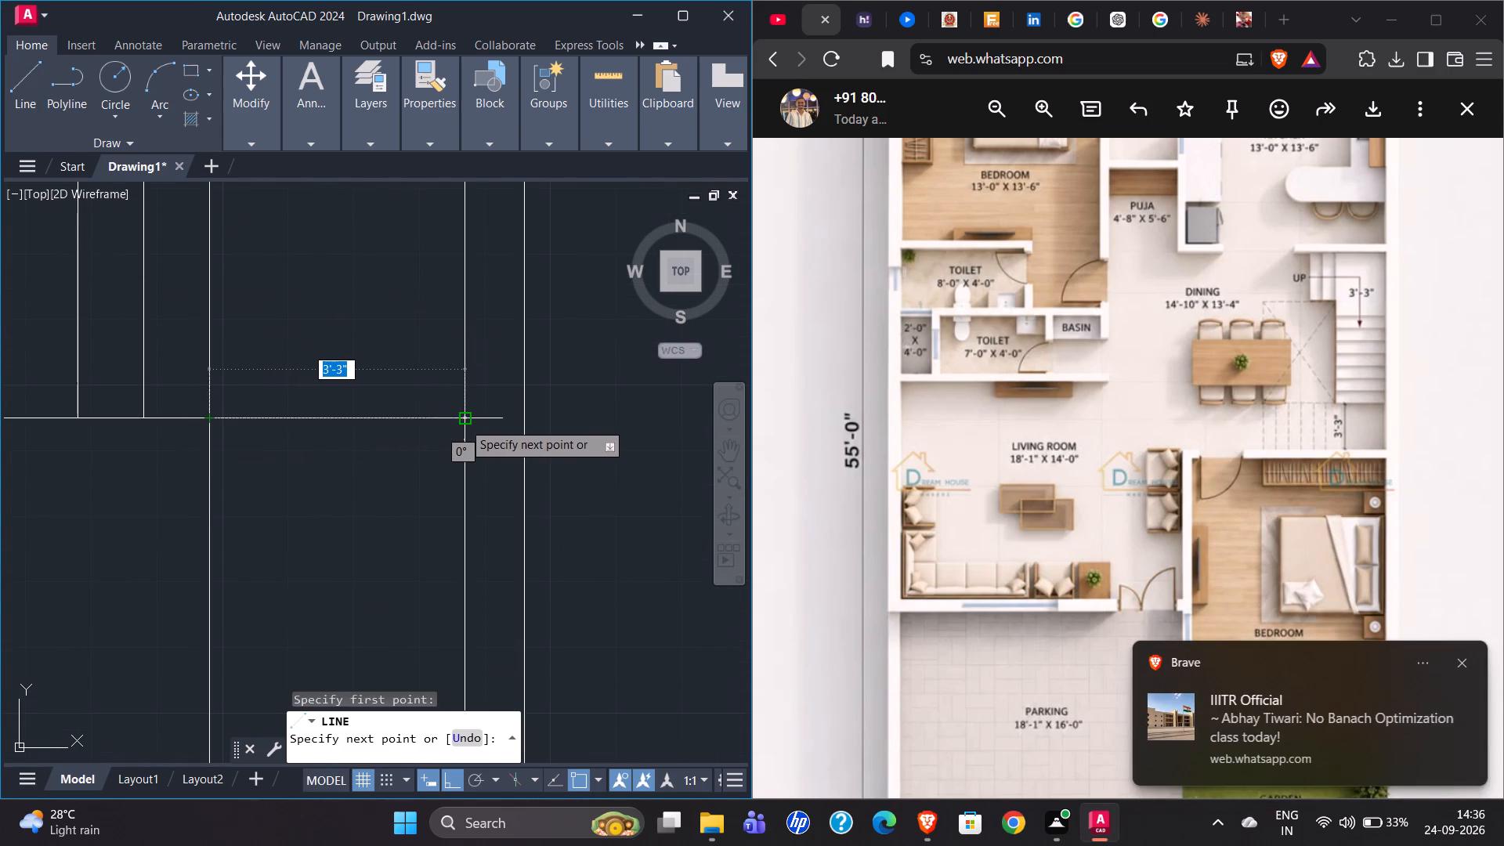
{"action": "left_click", "coordinate": [467, 422]}
{"action": "key", "text": "Escape"}
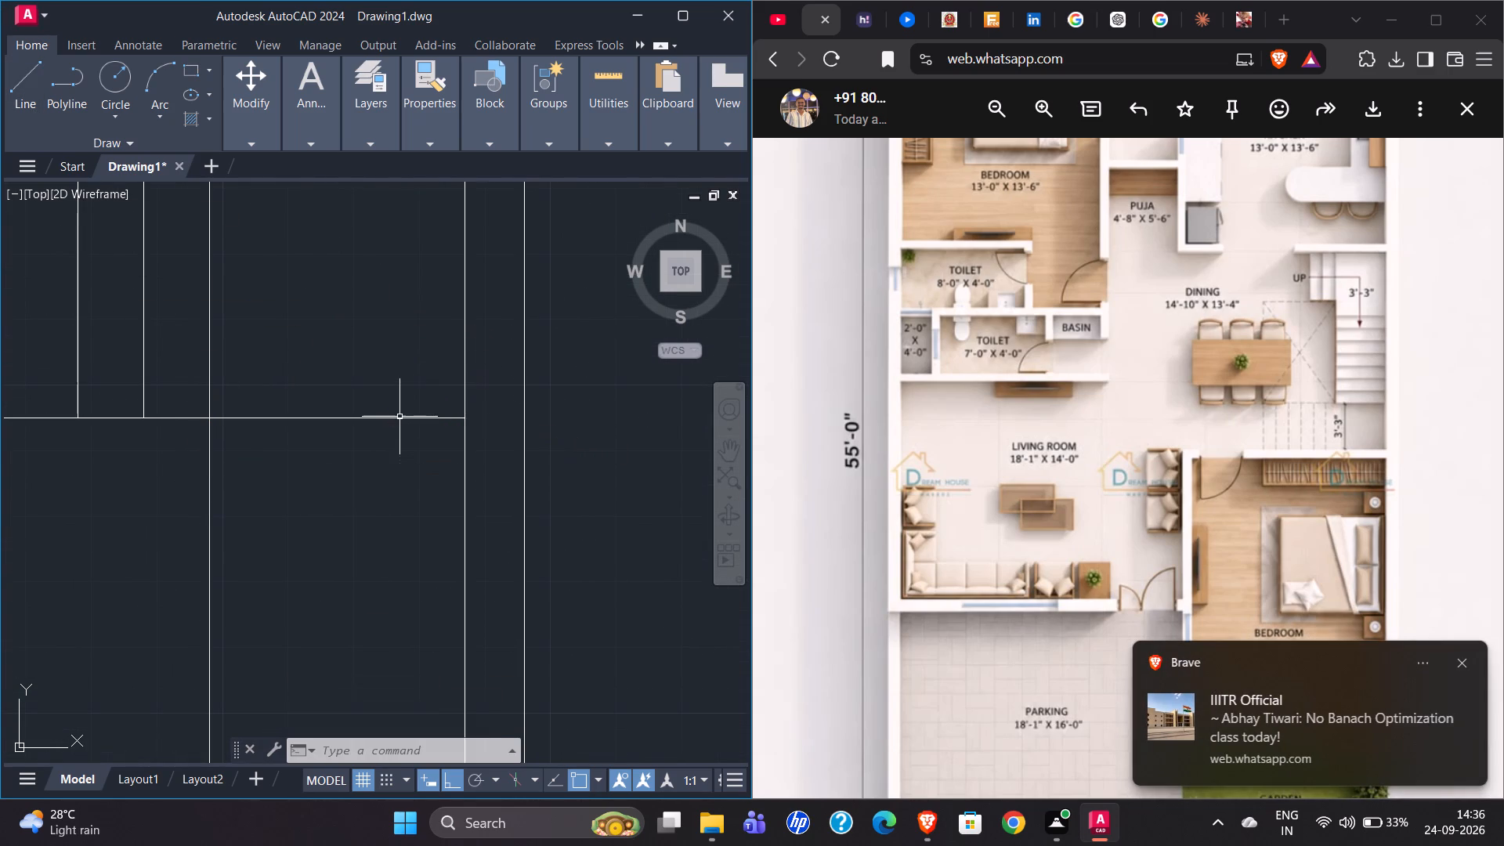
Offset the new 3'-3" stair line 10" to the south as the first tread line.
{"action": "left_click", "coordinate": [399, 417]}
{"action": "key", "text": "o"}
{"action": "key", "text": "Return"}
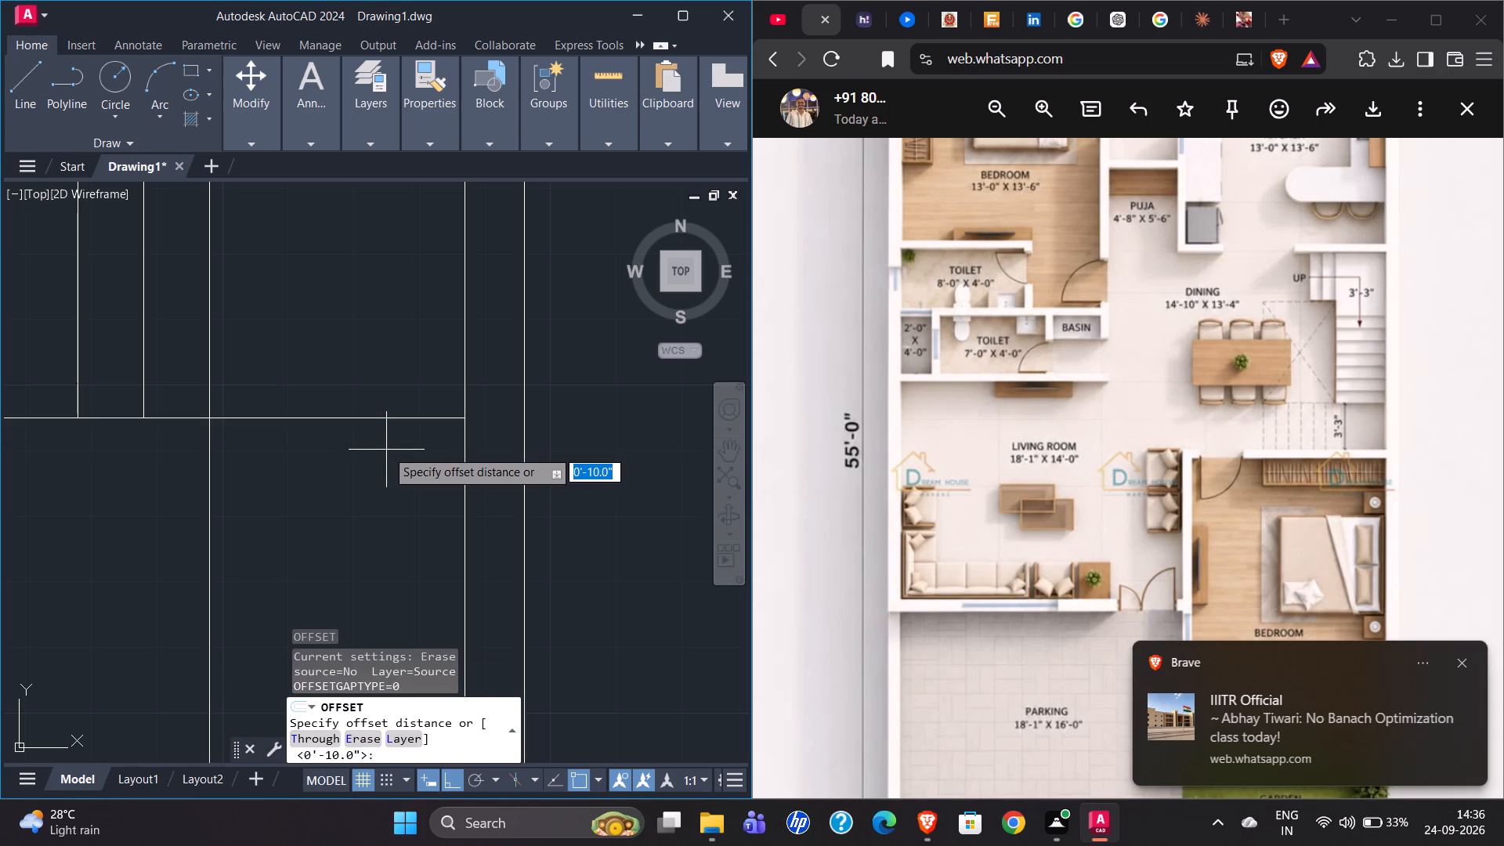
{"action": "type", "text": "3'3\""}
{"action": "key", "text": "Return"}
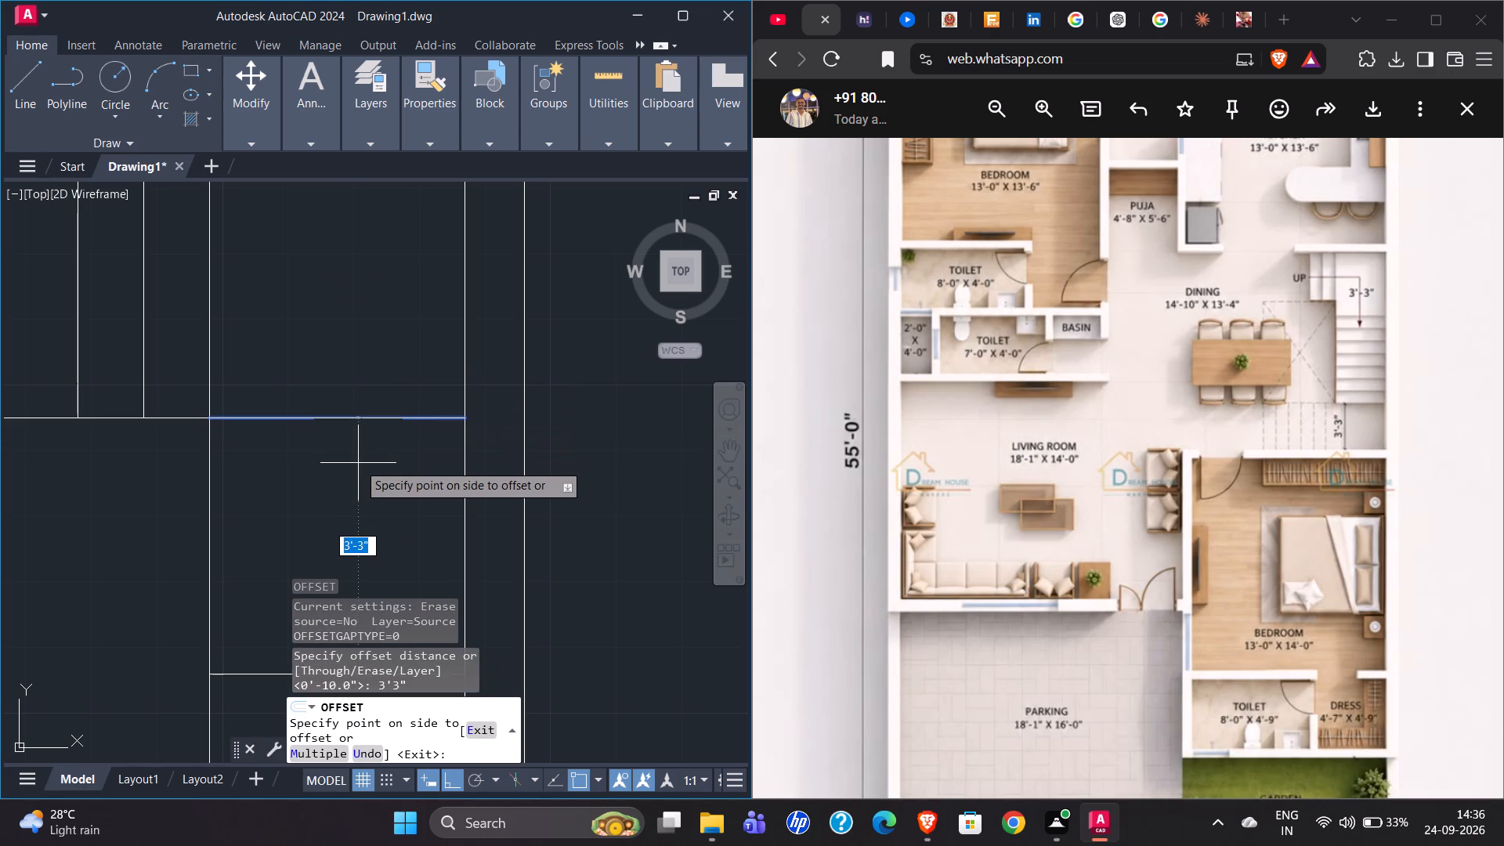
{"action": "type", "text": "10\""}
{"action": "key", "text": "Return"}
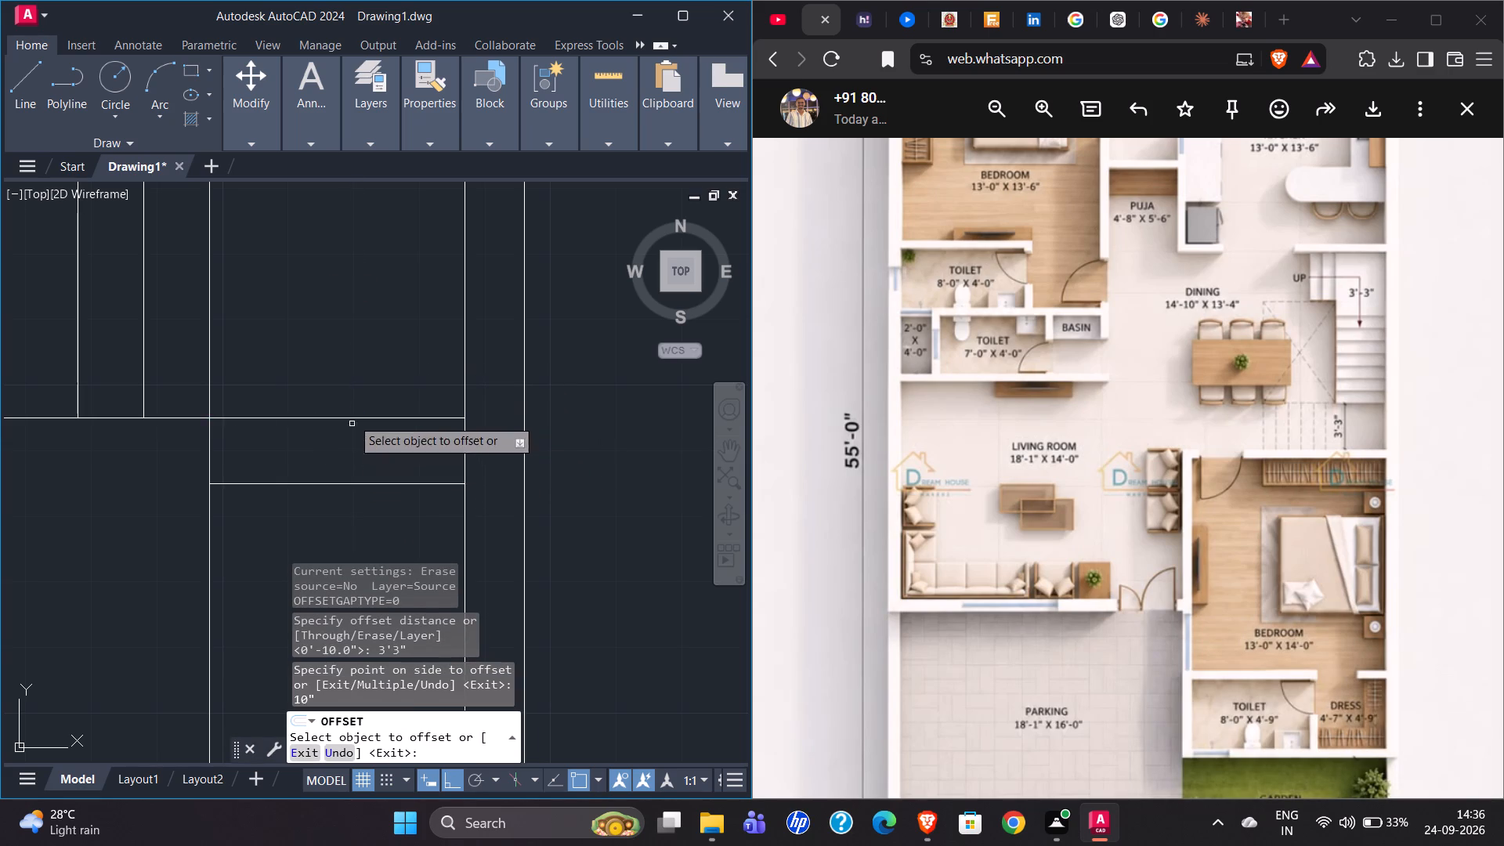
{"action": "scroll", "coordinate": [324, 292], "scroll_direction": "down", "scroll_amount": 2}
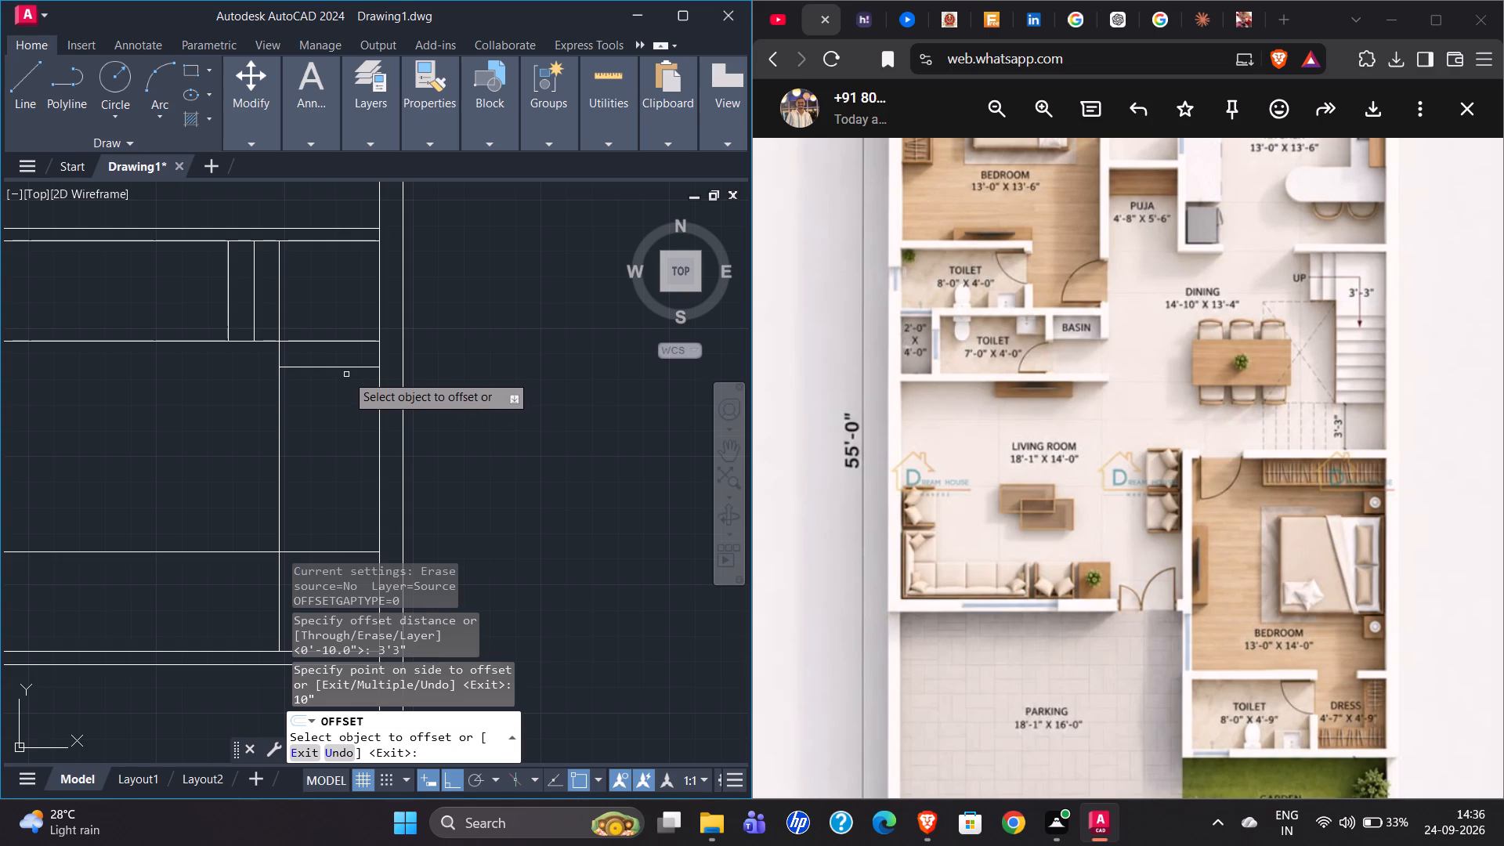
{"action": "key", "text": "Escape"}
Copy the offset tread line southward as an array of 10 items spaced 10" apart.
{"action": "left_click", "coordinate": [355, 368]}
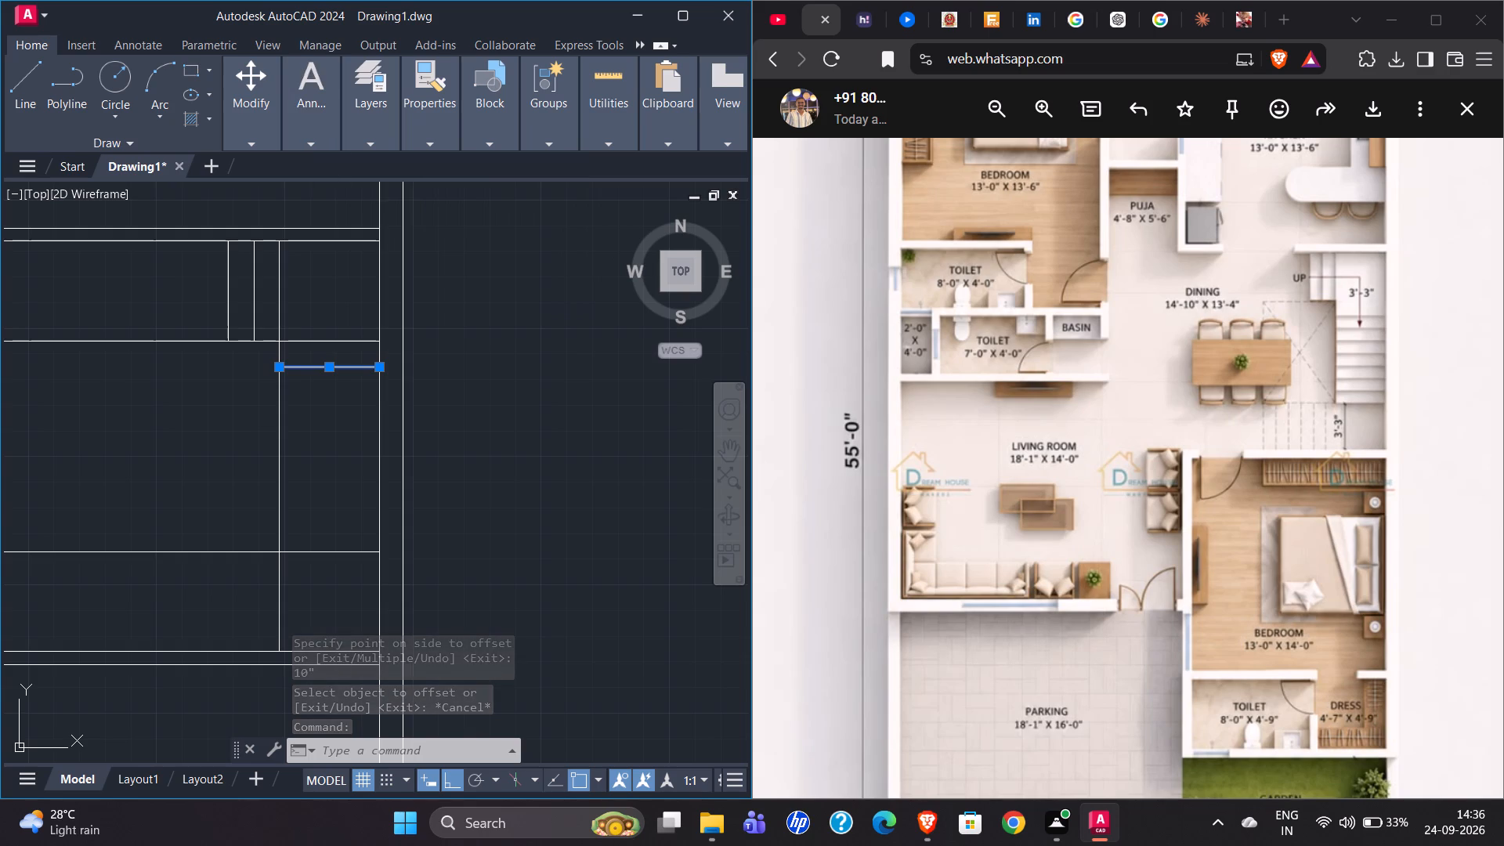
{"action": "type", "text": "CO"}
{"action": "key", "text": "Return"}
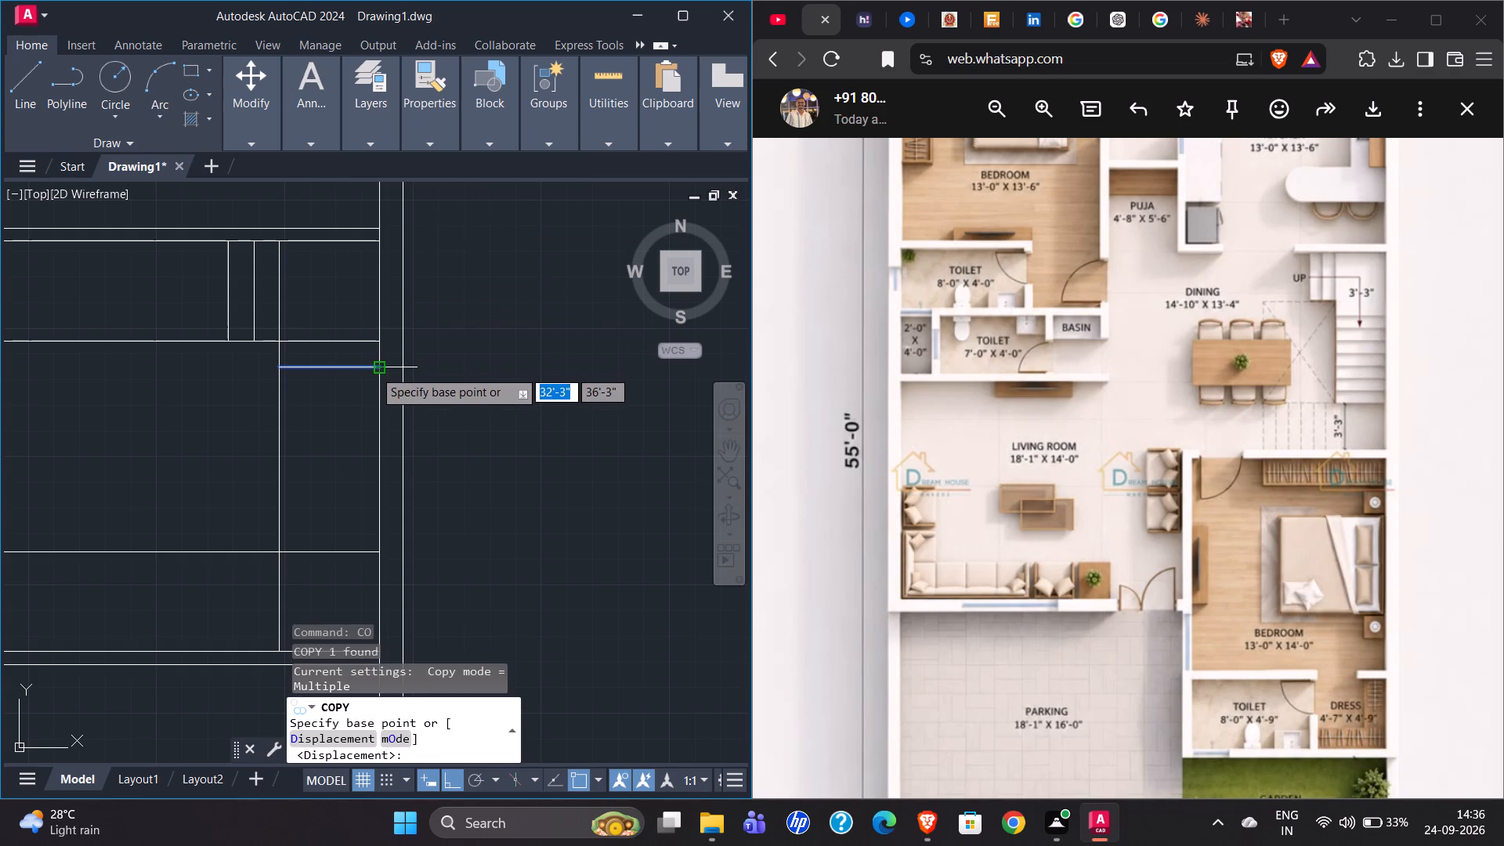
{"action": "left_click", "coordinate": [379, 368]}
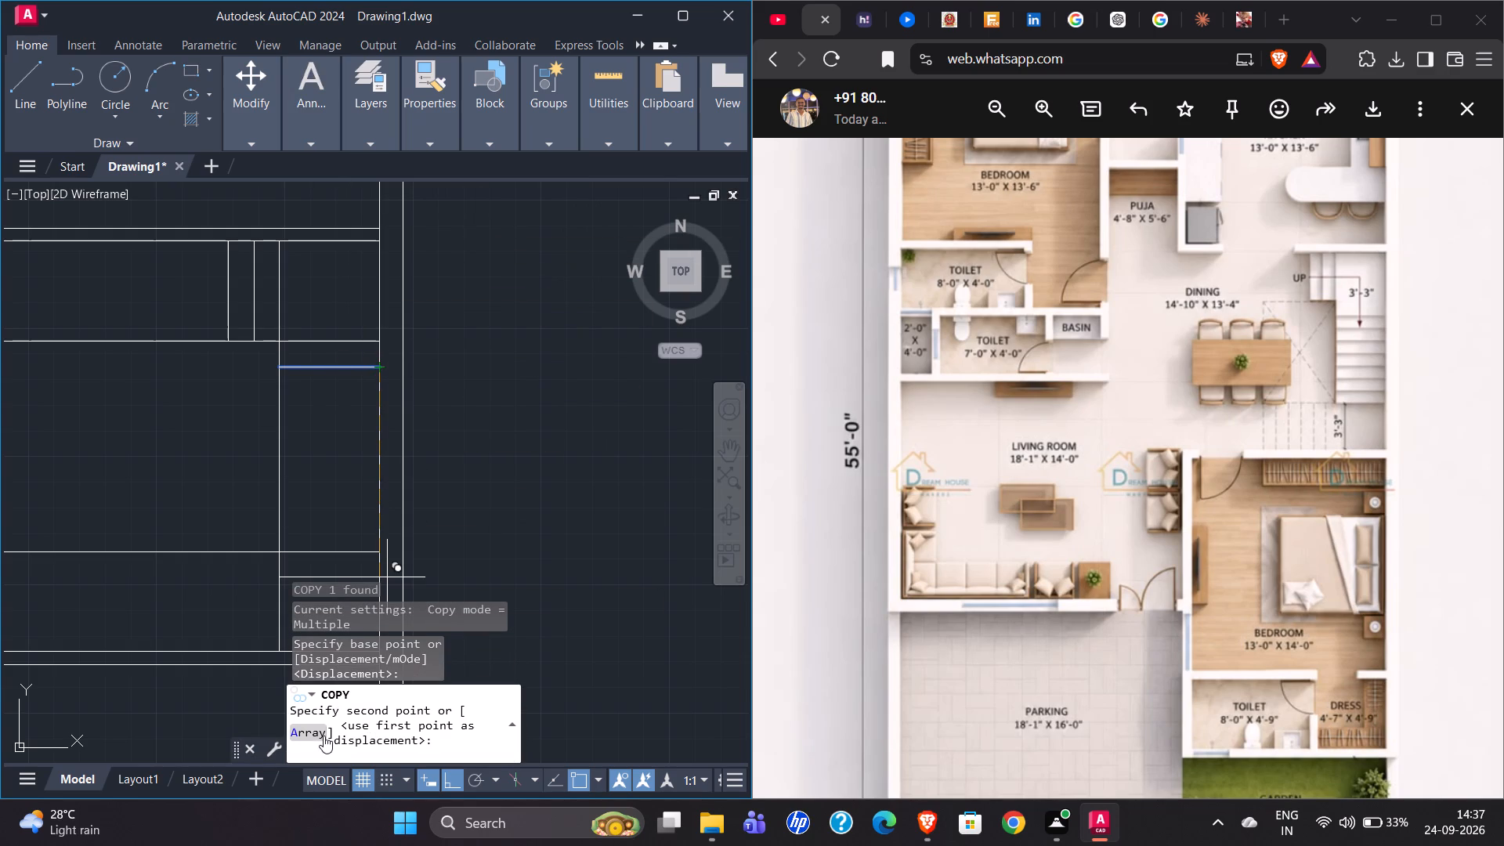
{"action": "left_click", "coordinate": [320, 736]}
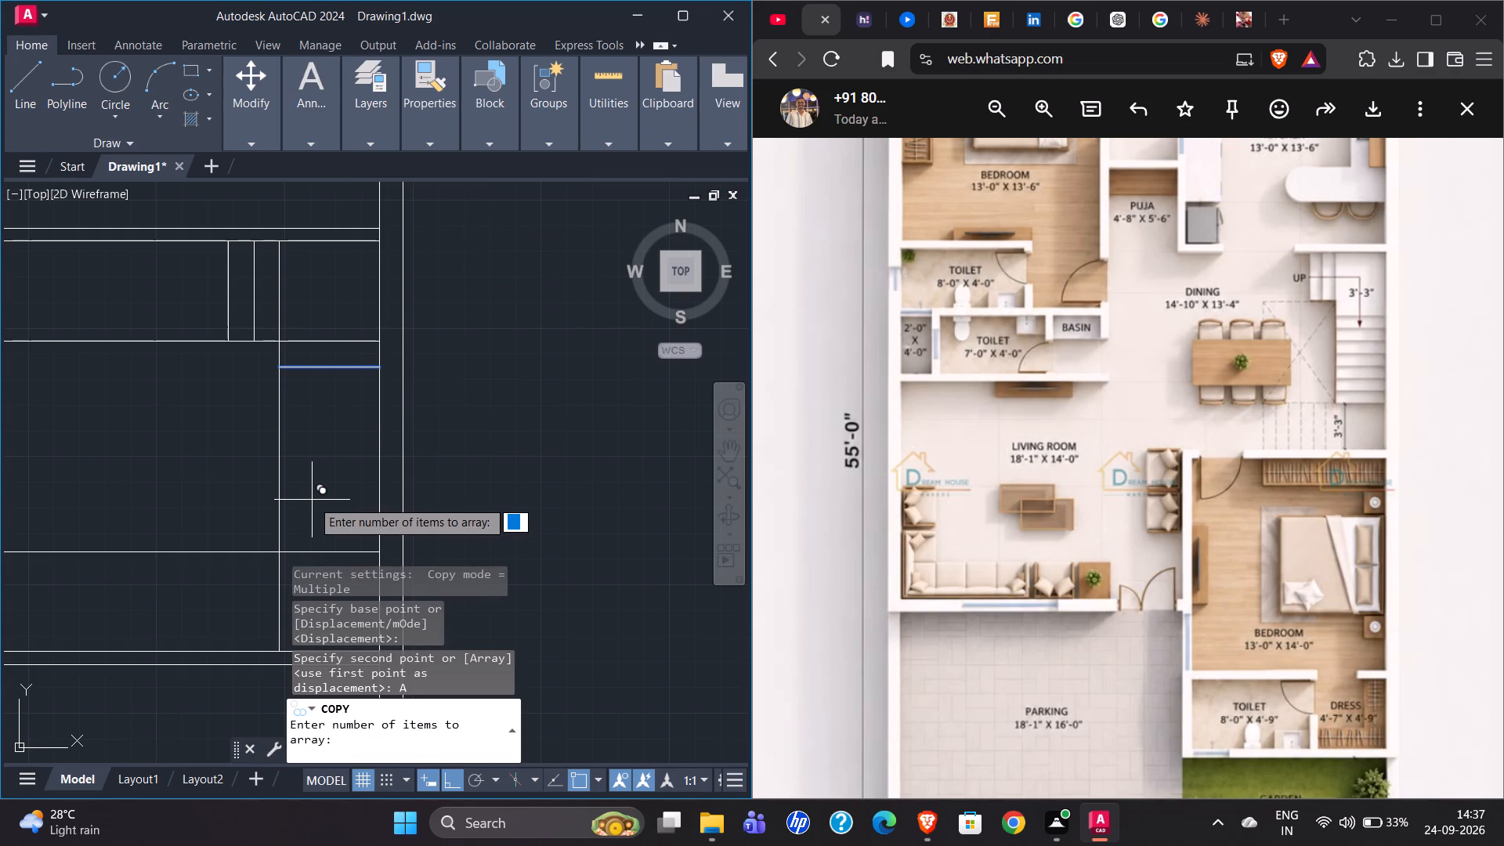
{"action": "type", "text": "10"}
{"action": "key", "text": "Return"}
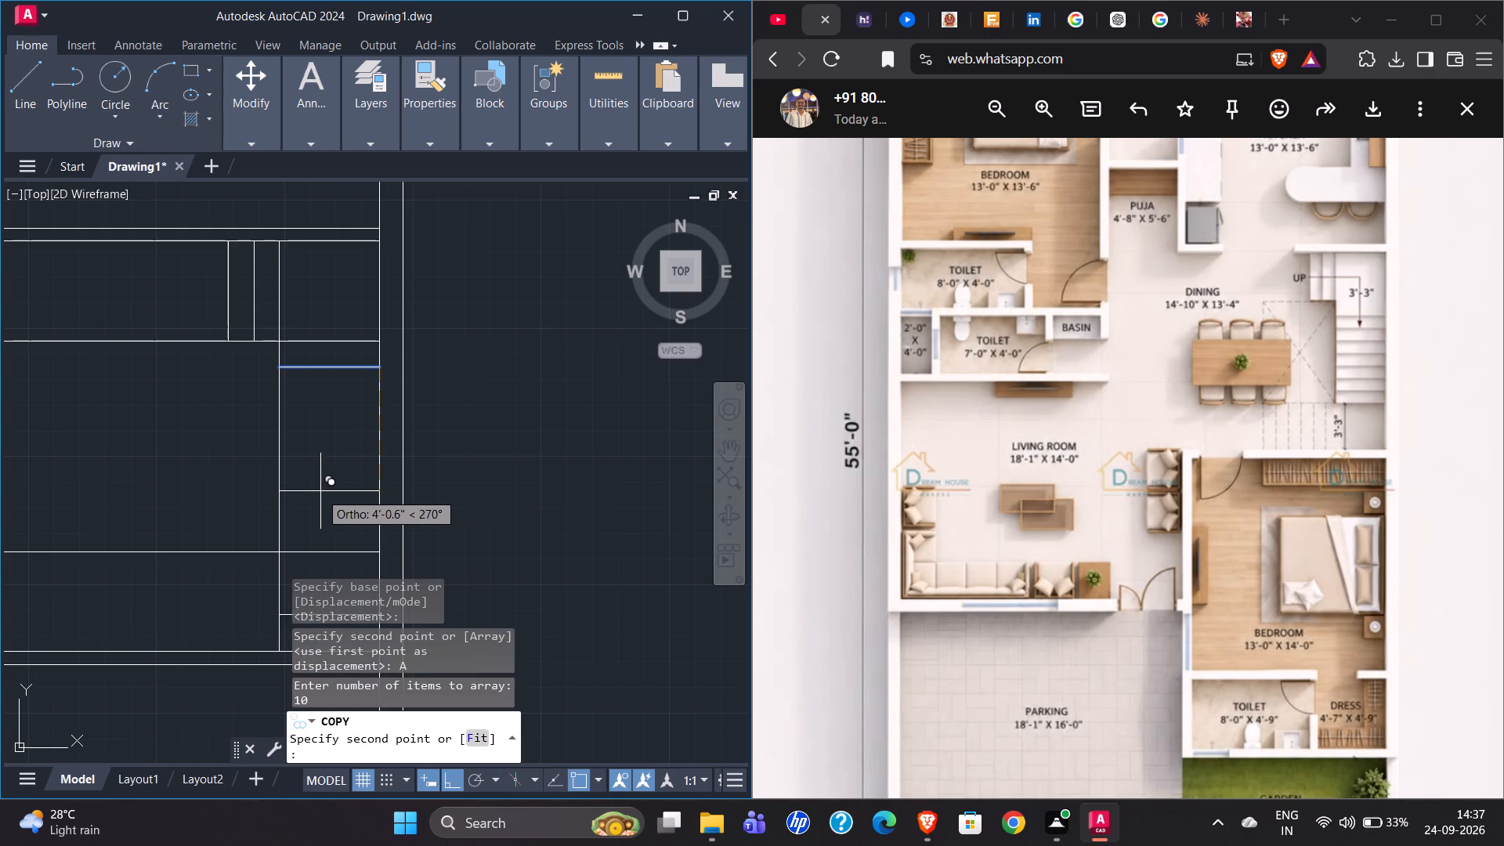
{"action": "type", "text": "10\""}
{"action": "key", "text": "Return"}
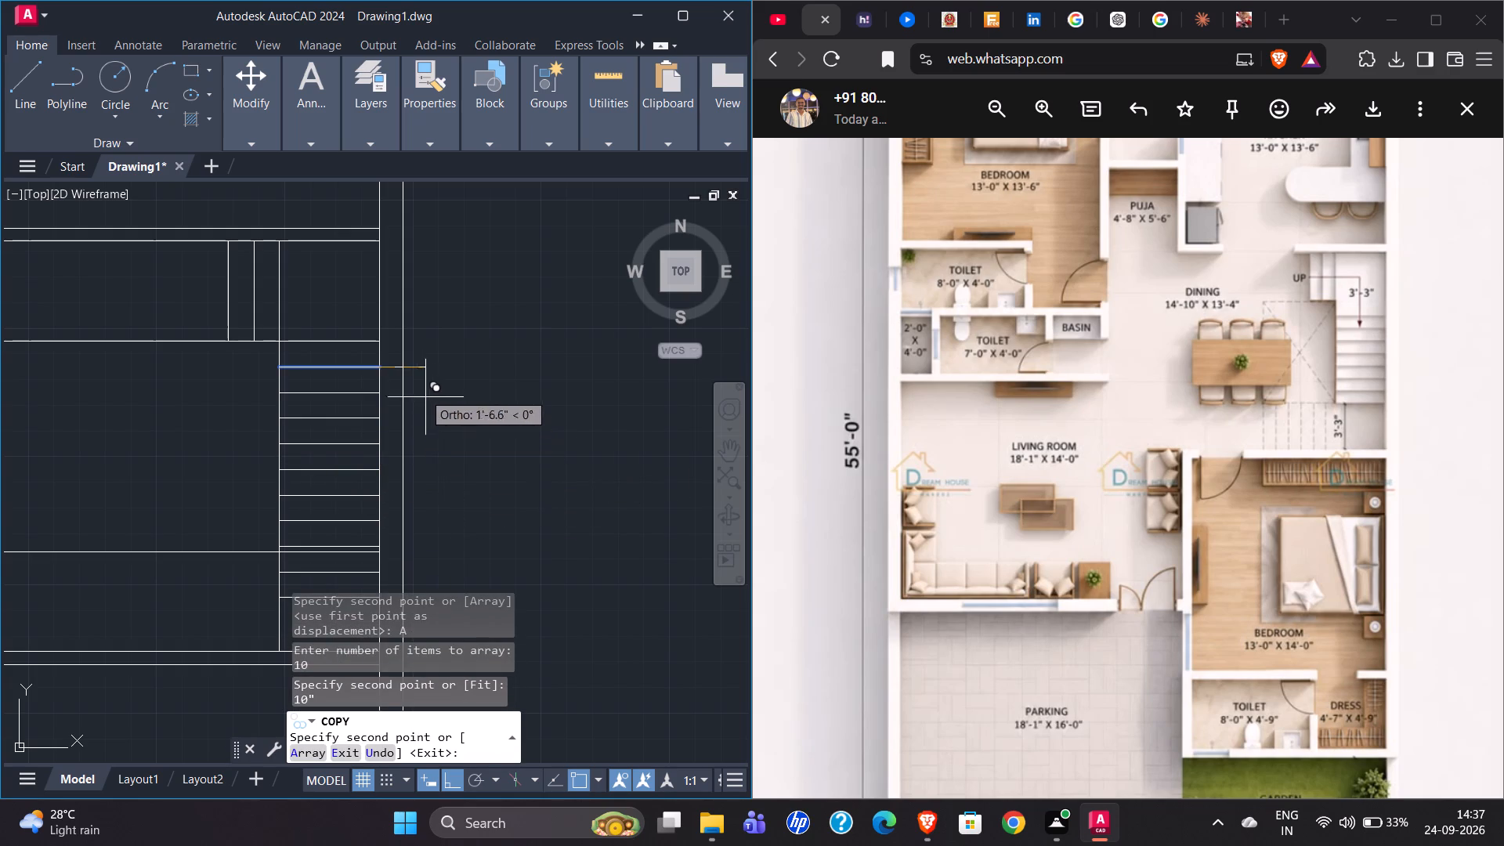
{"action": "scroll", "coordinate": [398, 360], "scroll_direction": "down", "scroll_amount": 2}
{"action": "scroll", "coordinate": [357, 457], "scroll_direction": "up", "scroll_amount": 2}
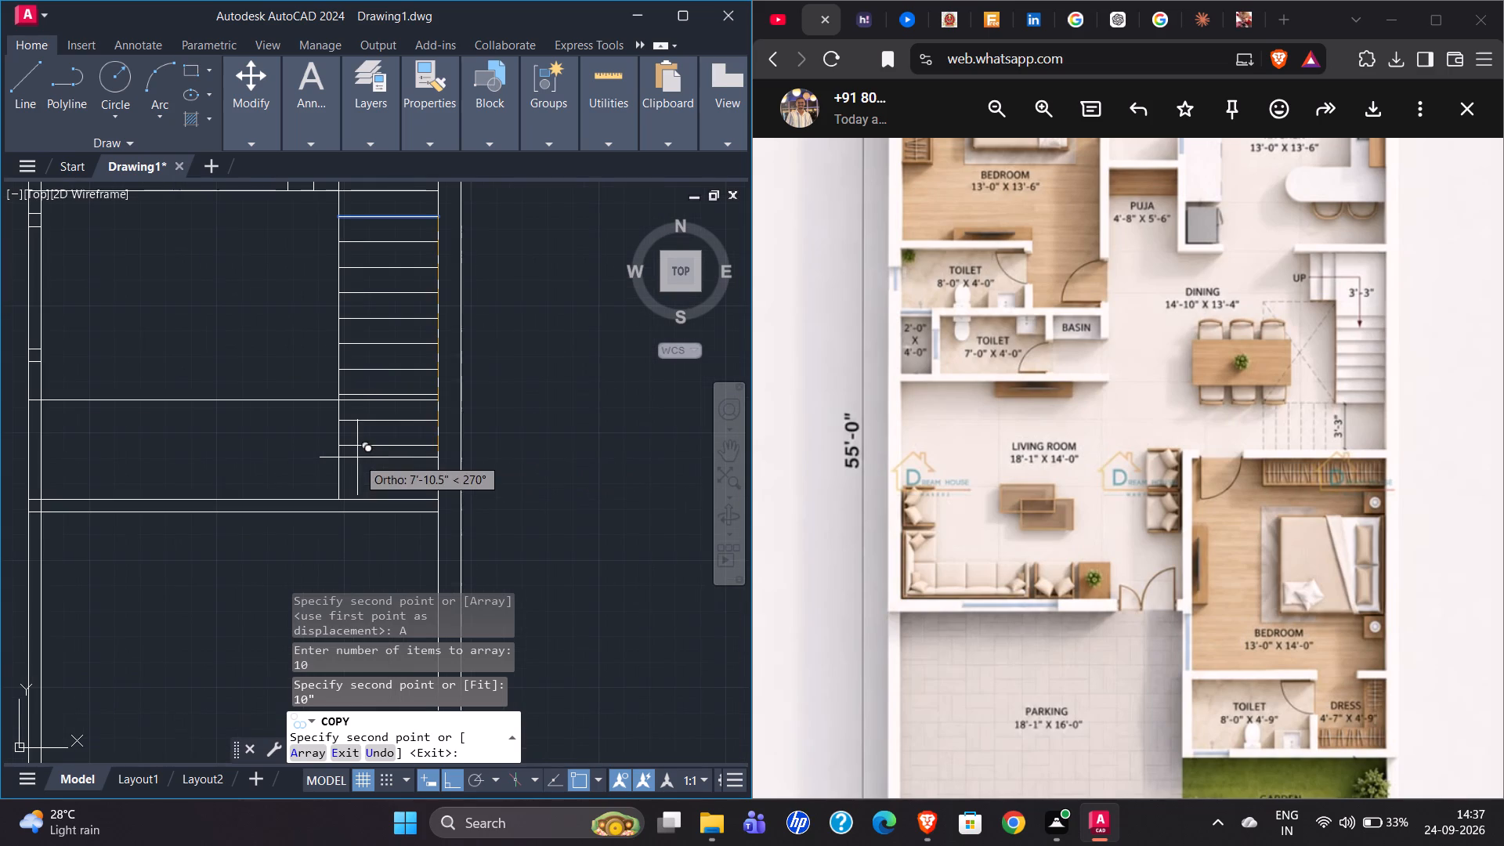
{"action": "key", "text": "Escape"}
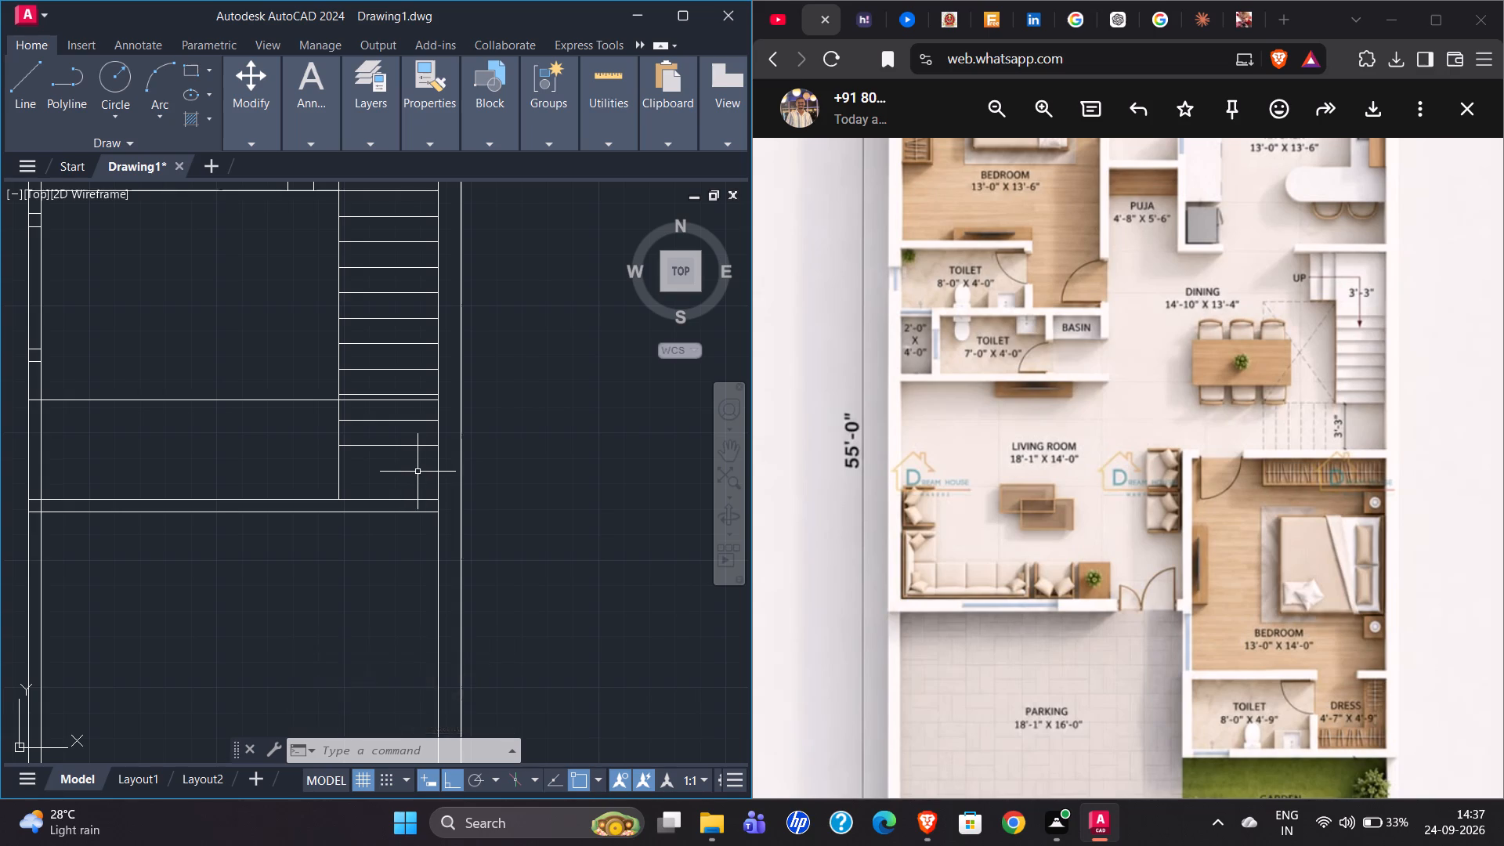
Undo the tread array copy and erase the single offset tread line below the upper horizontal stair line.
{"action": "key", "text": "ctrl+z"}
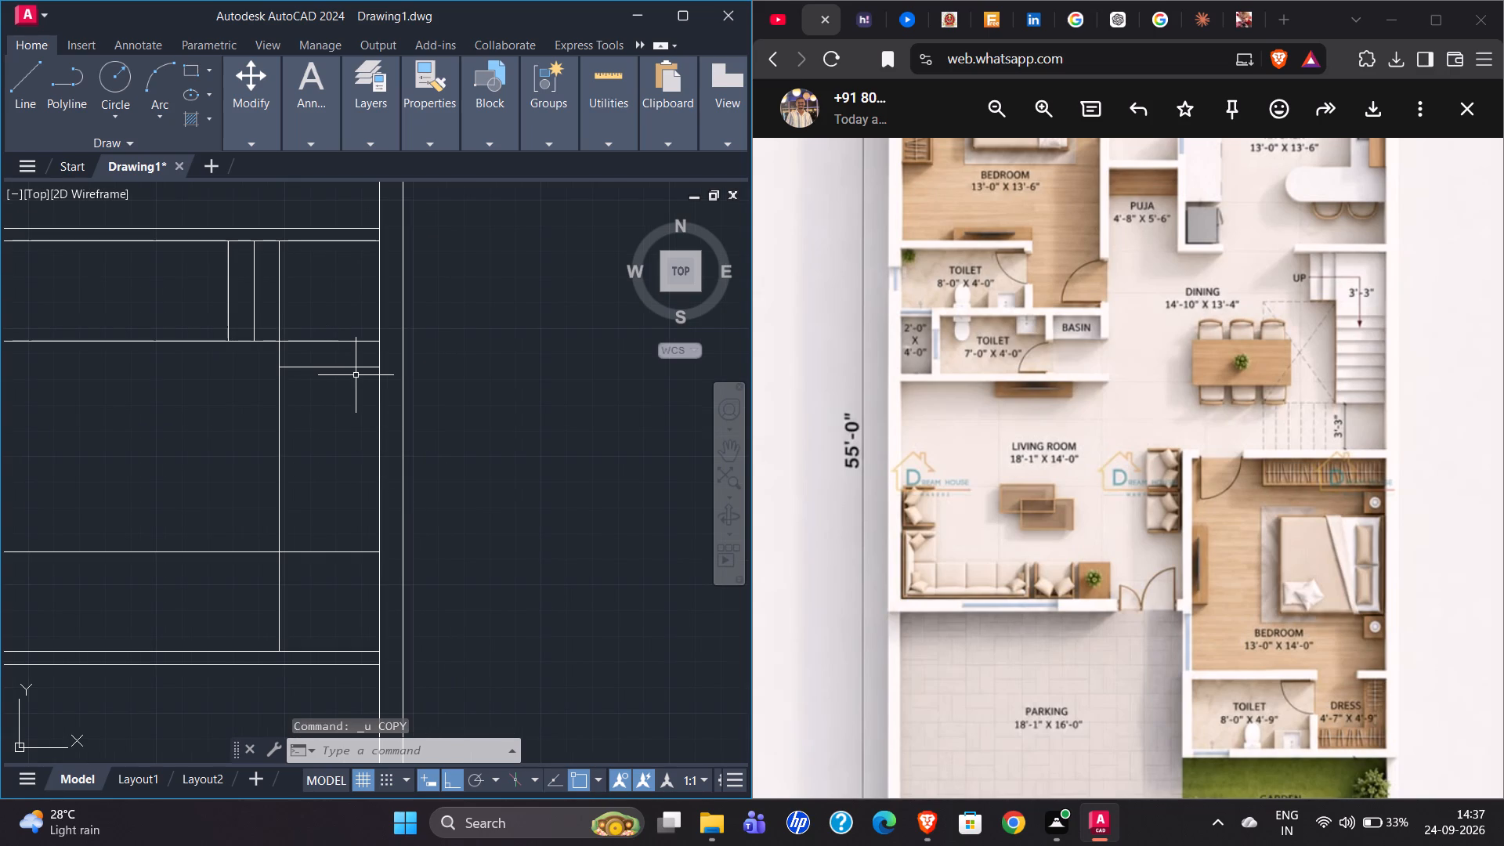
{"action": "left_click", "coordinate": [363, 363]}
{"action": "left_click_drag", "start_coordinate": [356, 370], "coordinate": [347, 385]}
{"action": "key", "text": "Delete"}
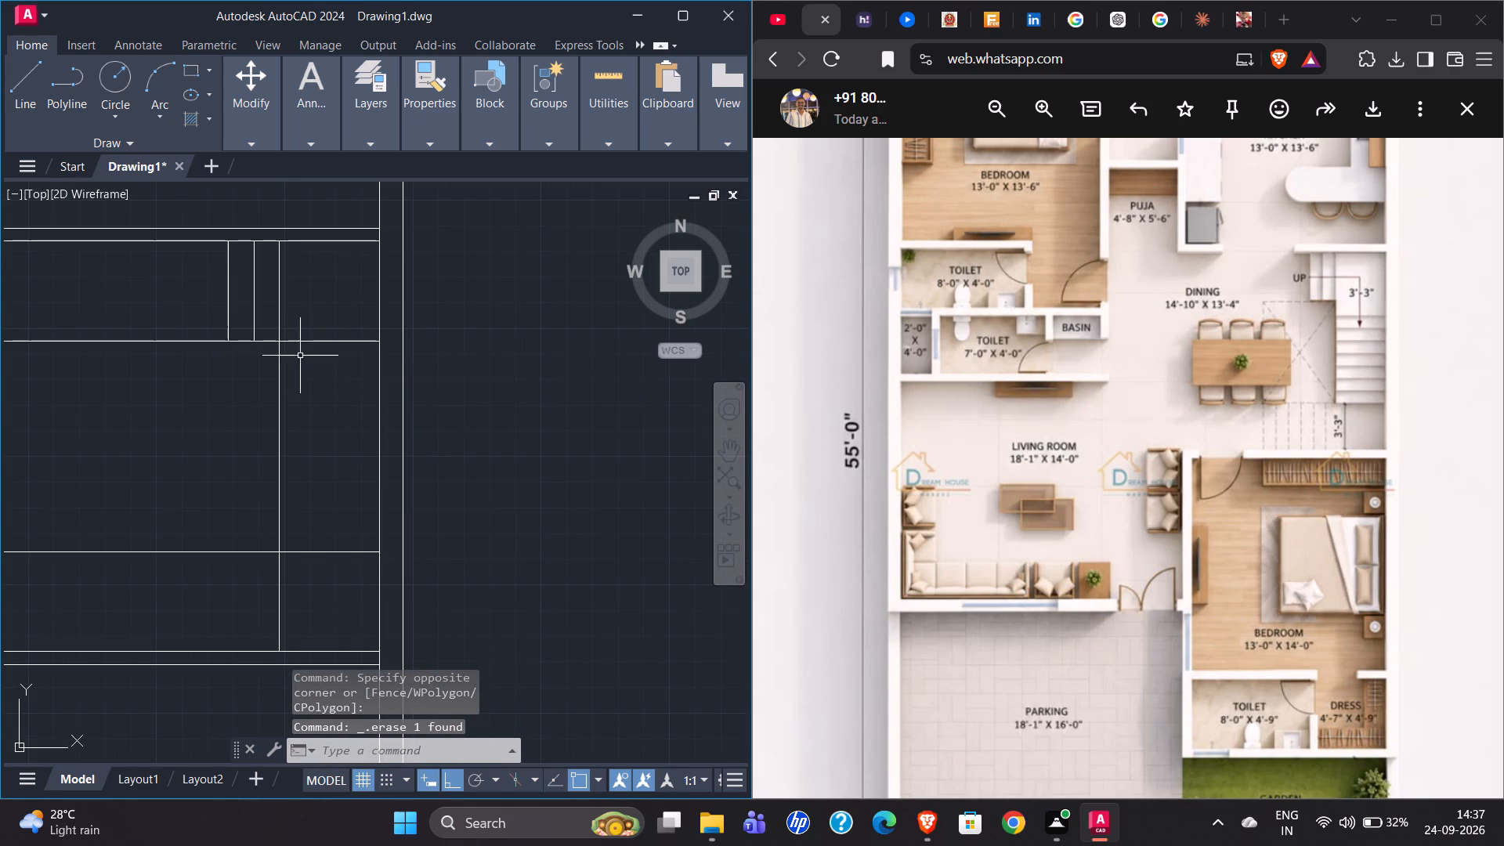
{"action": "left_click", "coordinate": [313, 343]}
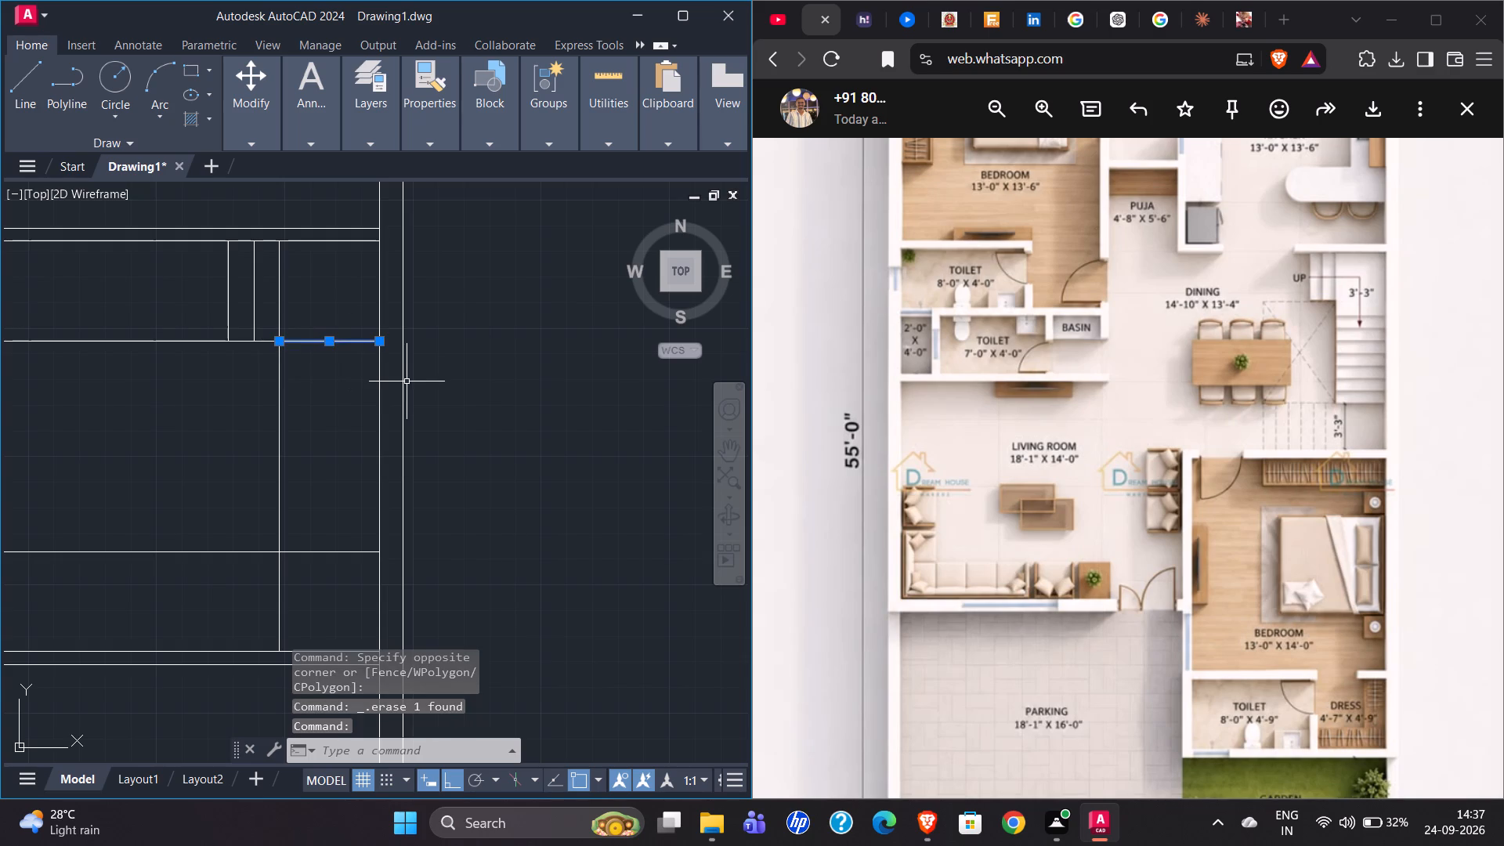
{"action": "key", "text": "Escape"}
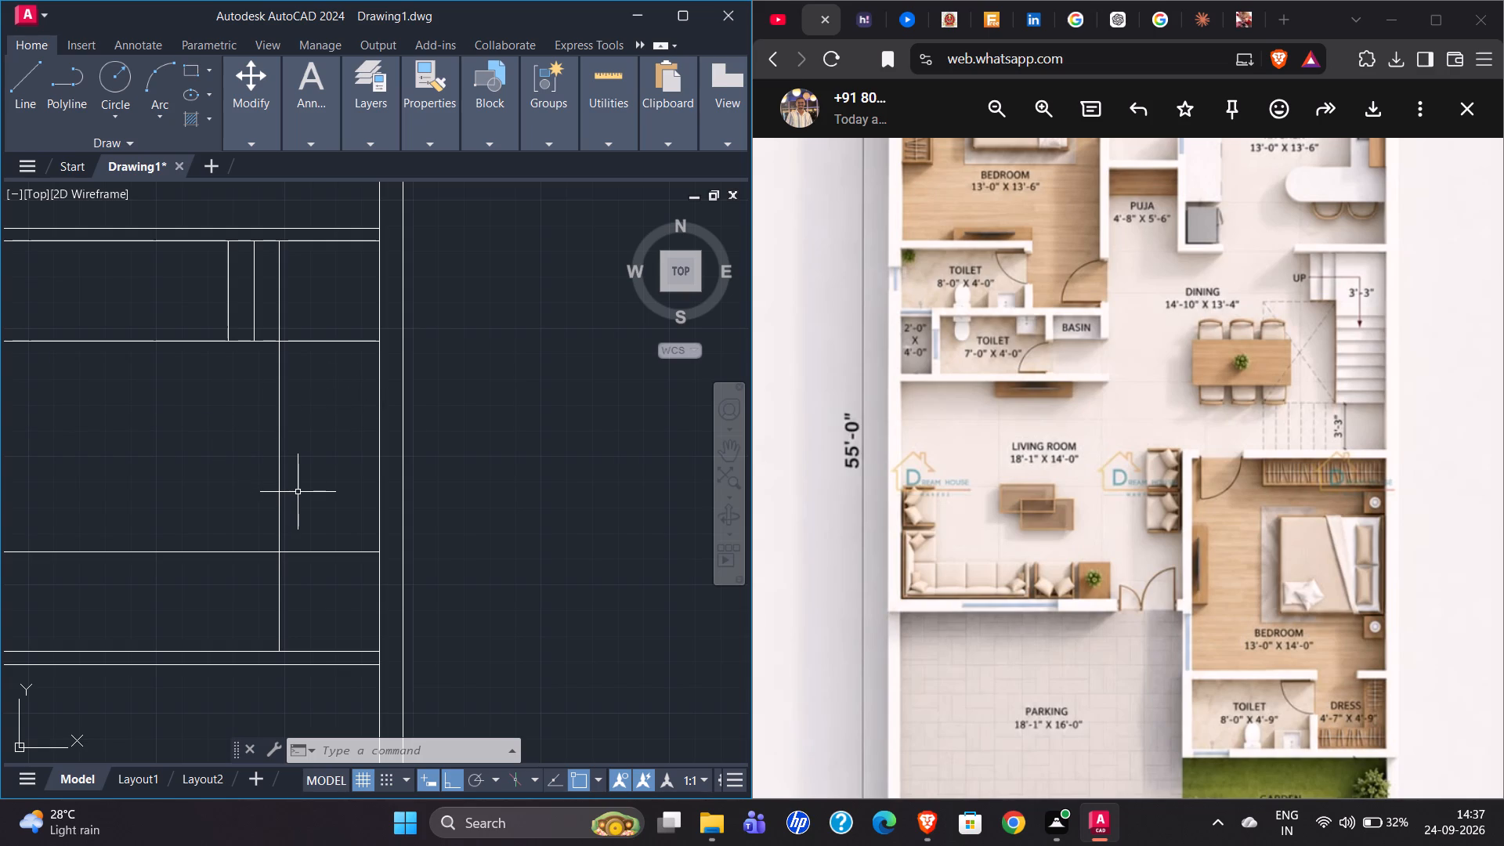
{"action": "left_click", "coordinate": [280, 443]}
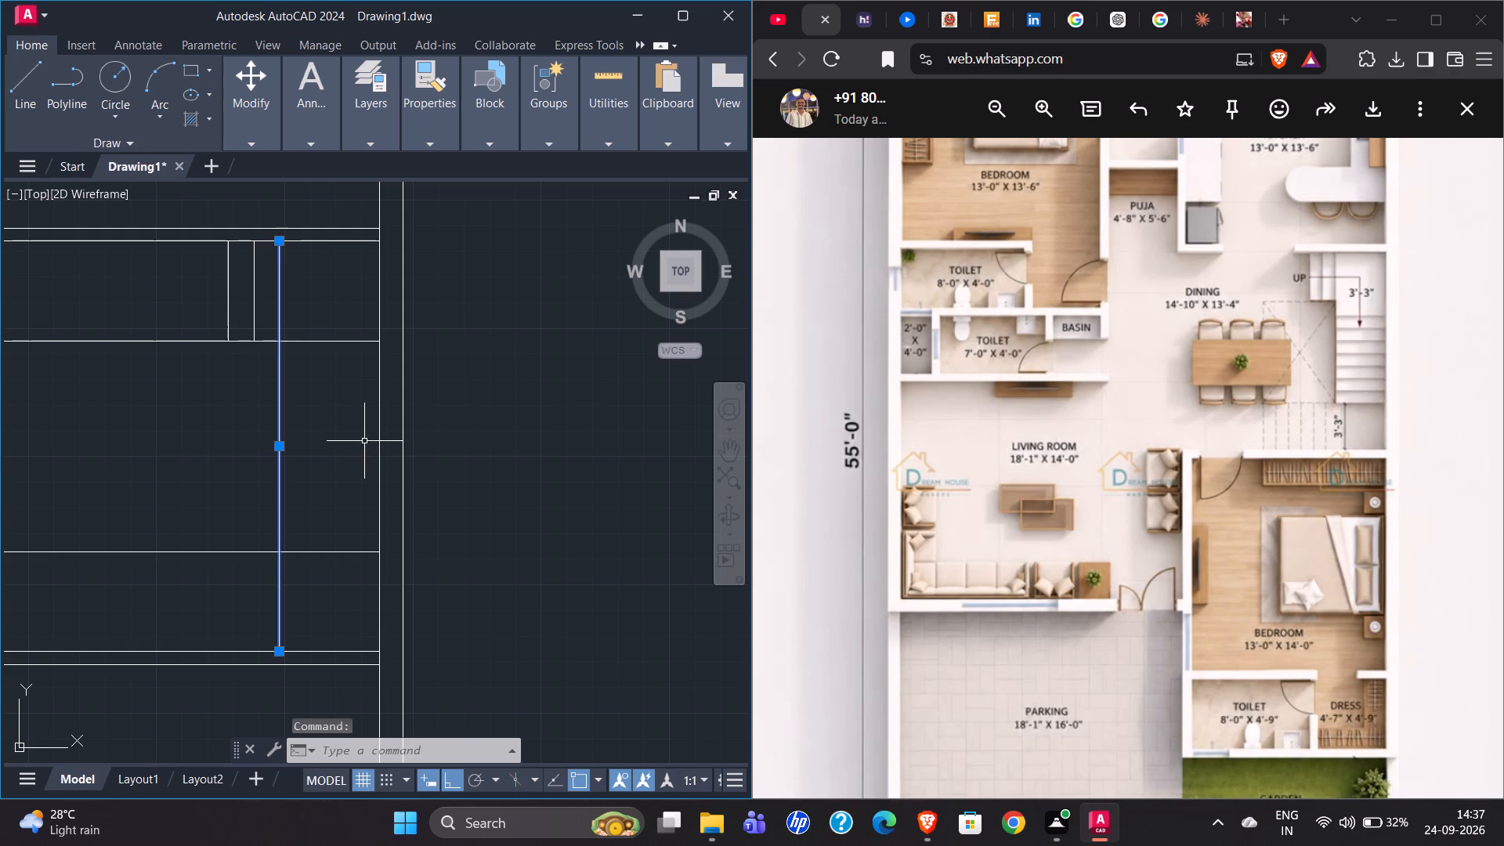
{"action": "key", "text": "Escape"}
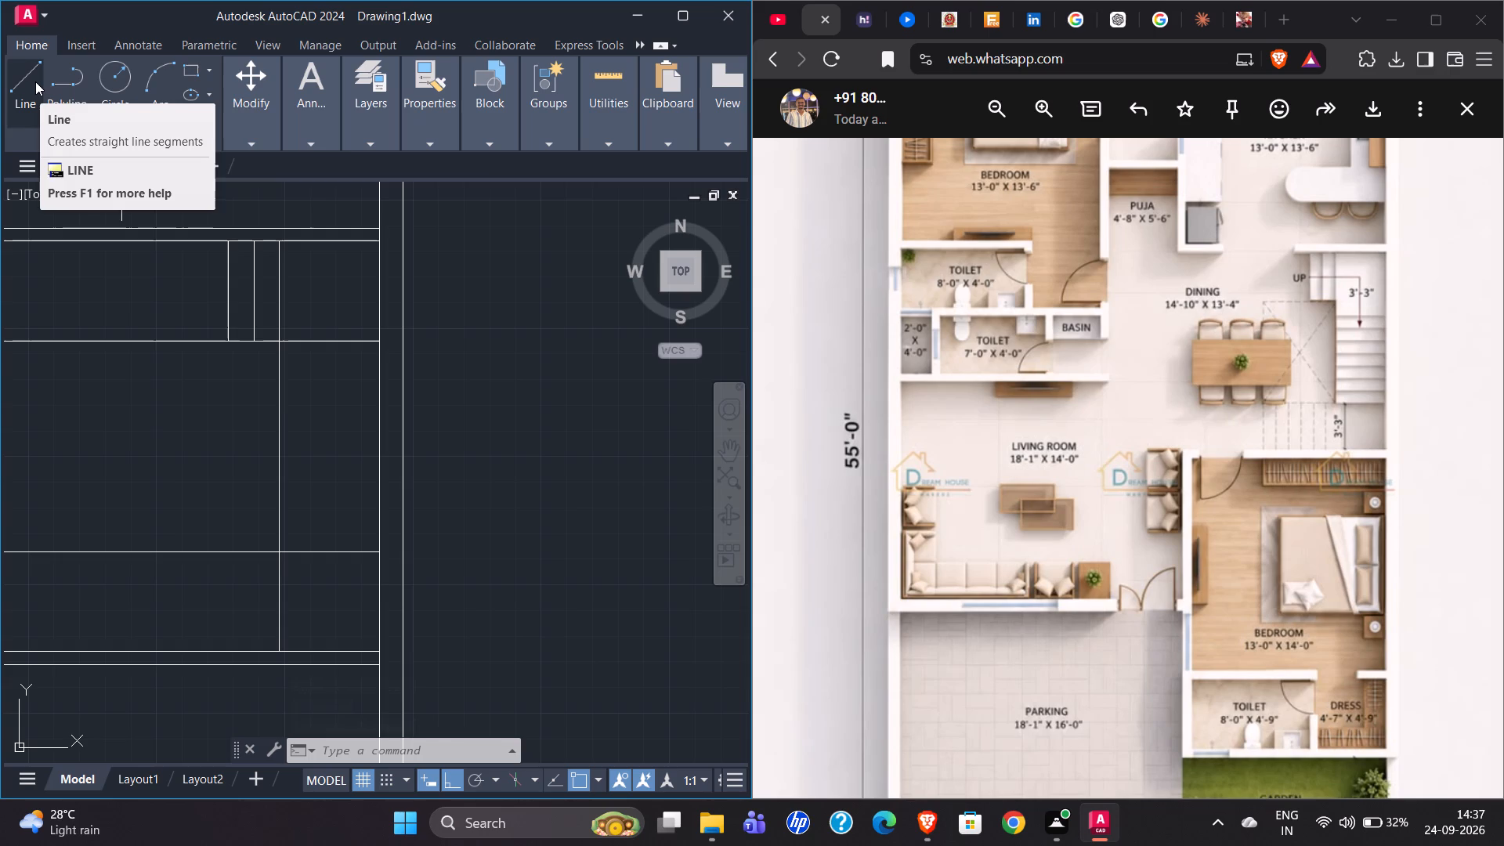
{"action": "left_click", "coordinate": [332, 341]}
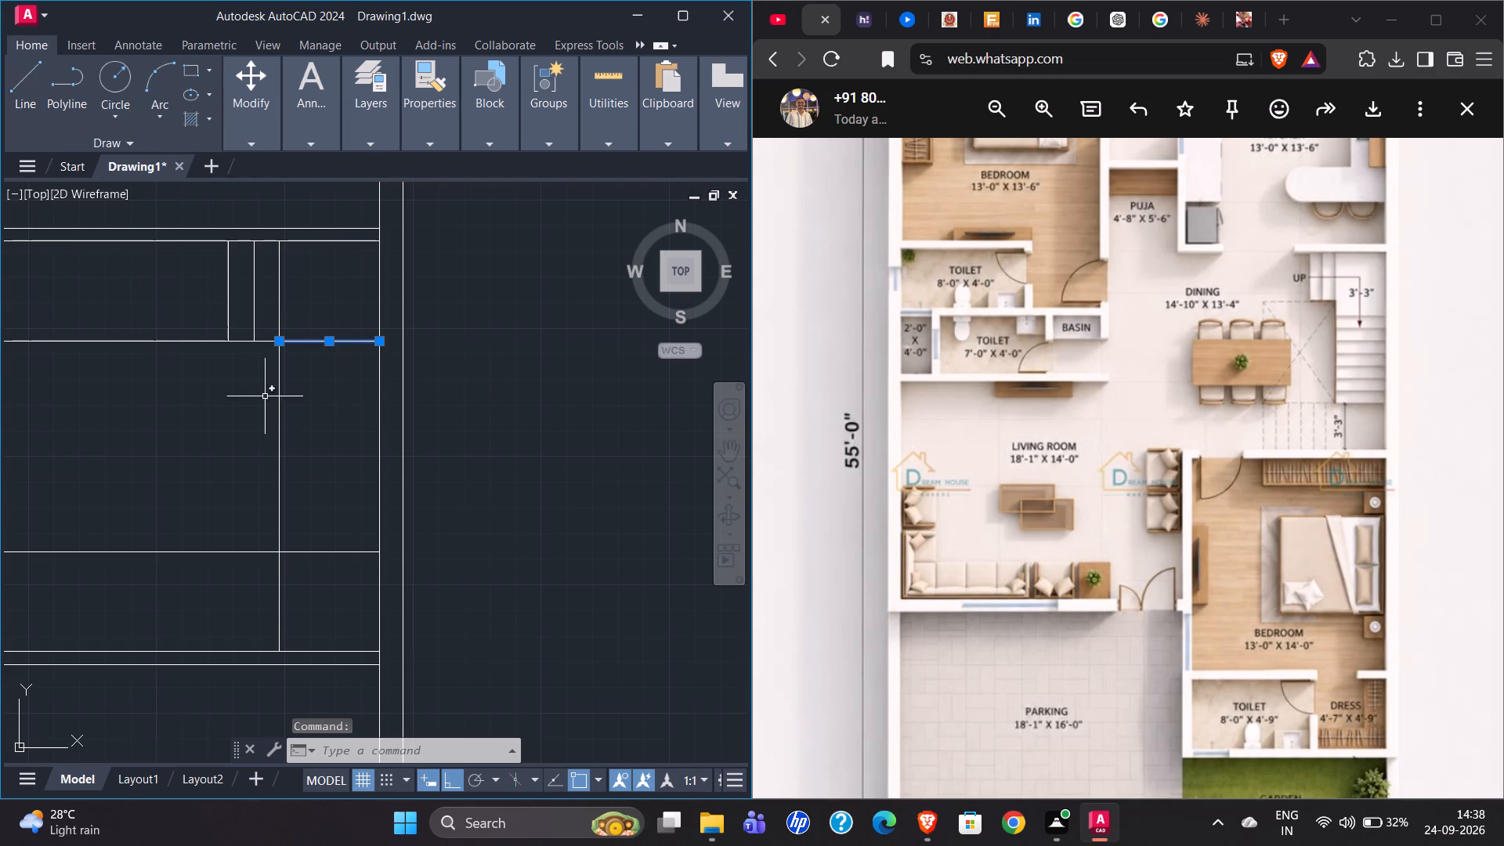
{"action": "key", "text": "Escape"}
Draw a line over the vertical stair line from the upper horizontal stair line down to the lower one.
{"action": "left_click", "coordinate": [11, 88]}
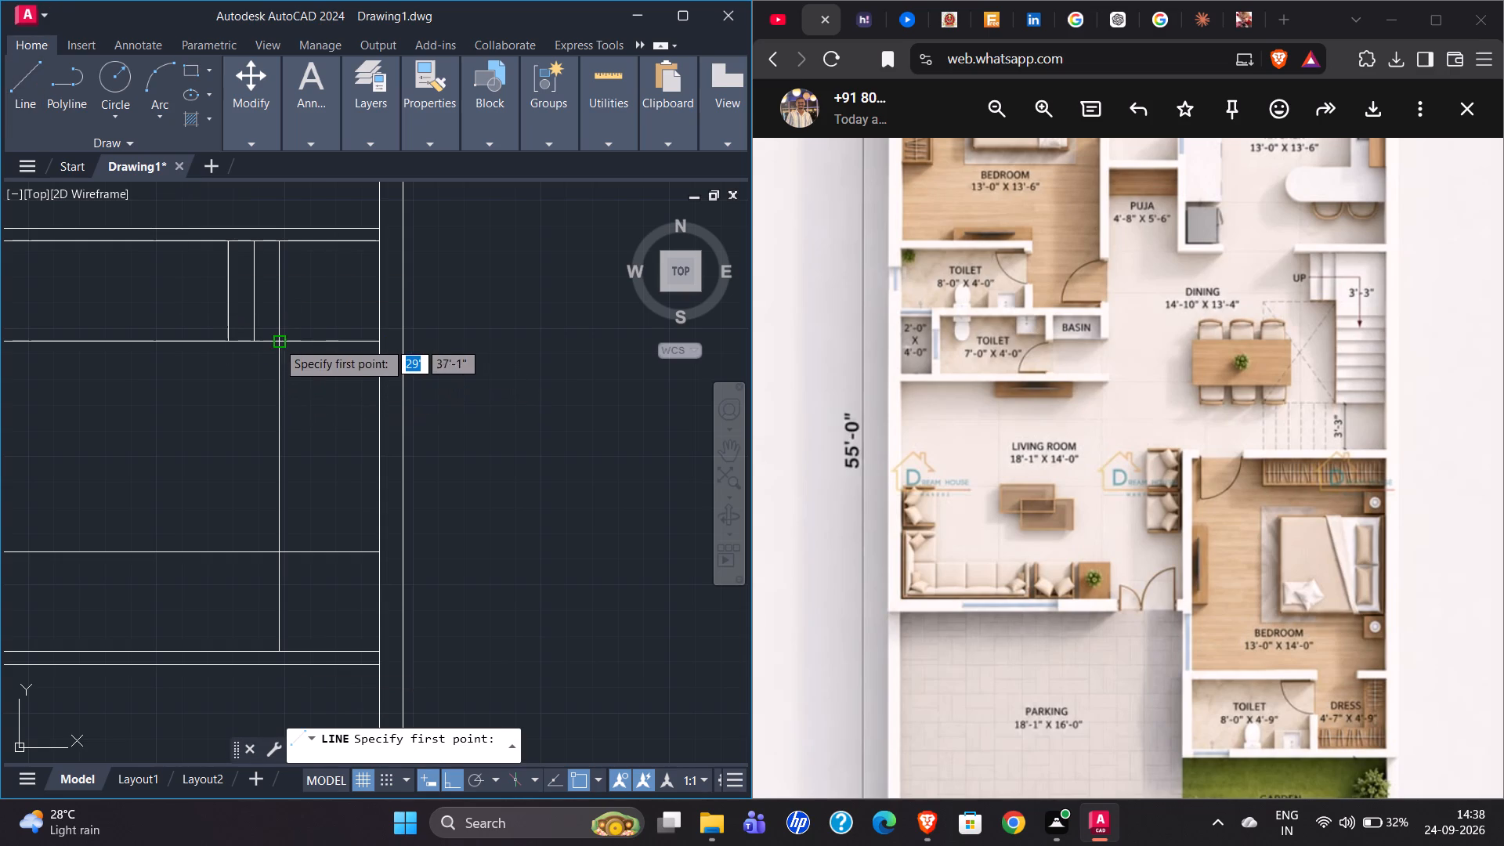
{"action": "left_click", "coordinate": [277, 341]}
{"action": "left_click", "coordinate": [277, 551]}
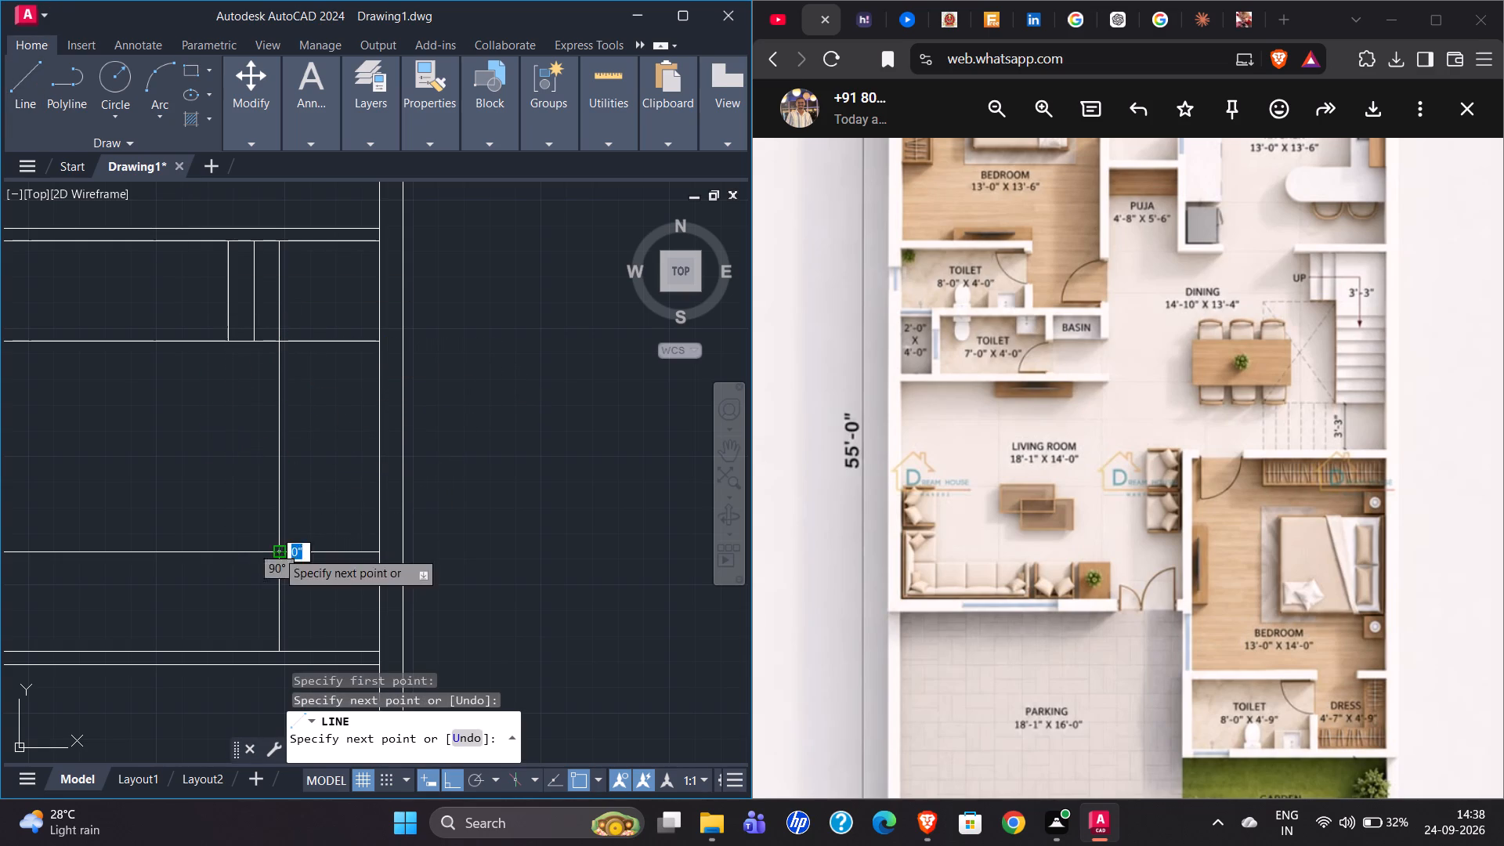
{"action": "key", "text": "Escape"}
{"action": "left_click", "coordinate": [281, 433]}
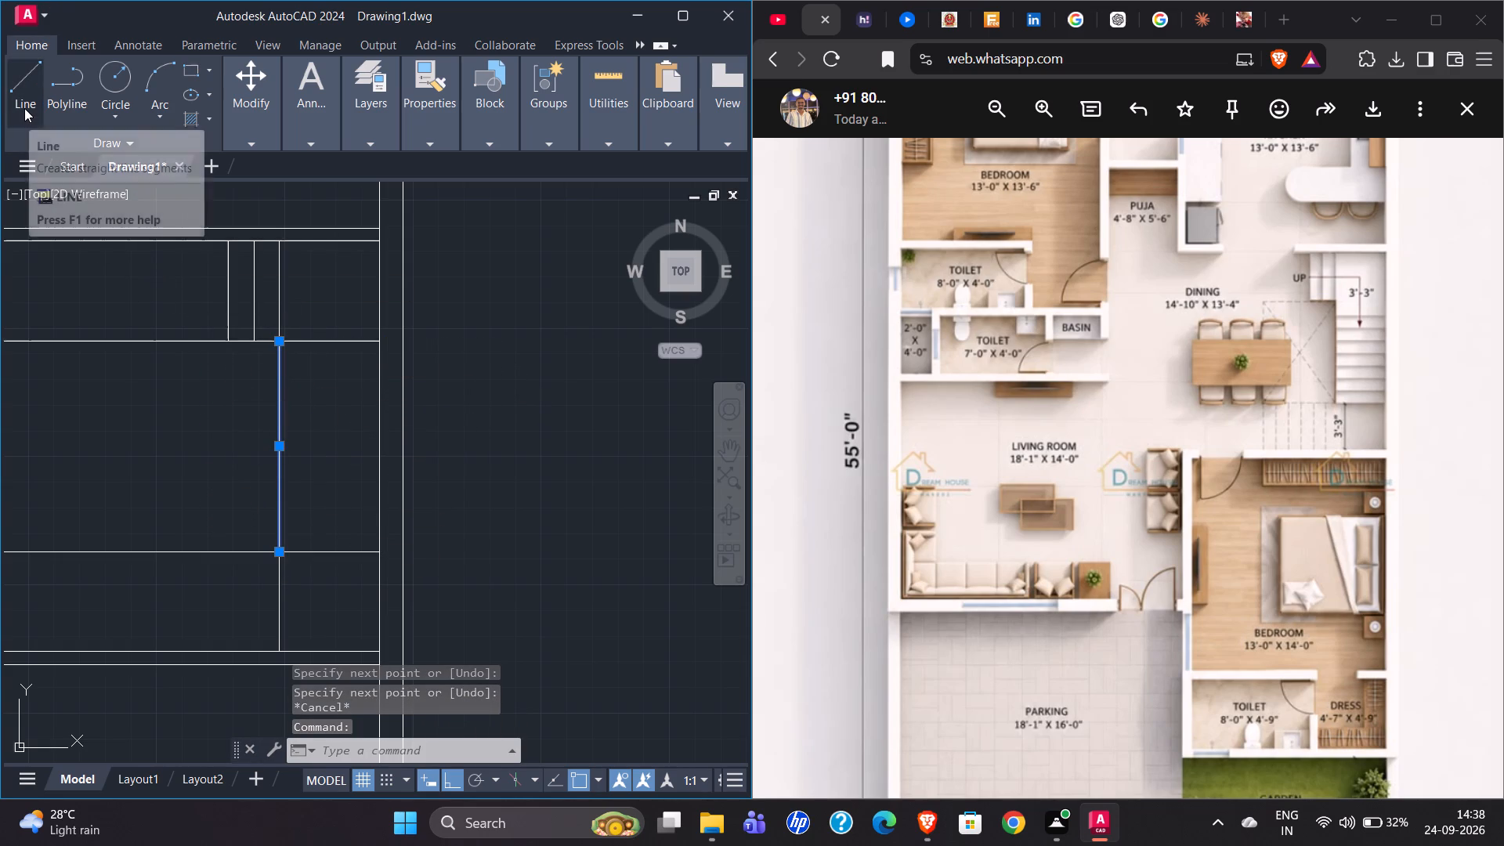
{"action": "key", "text": "Escape"}
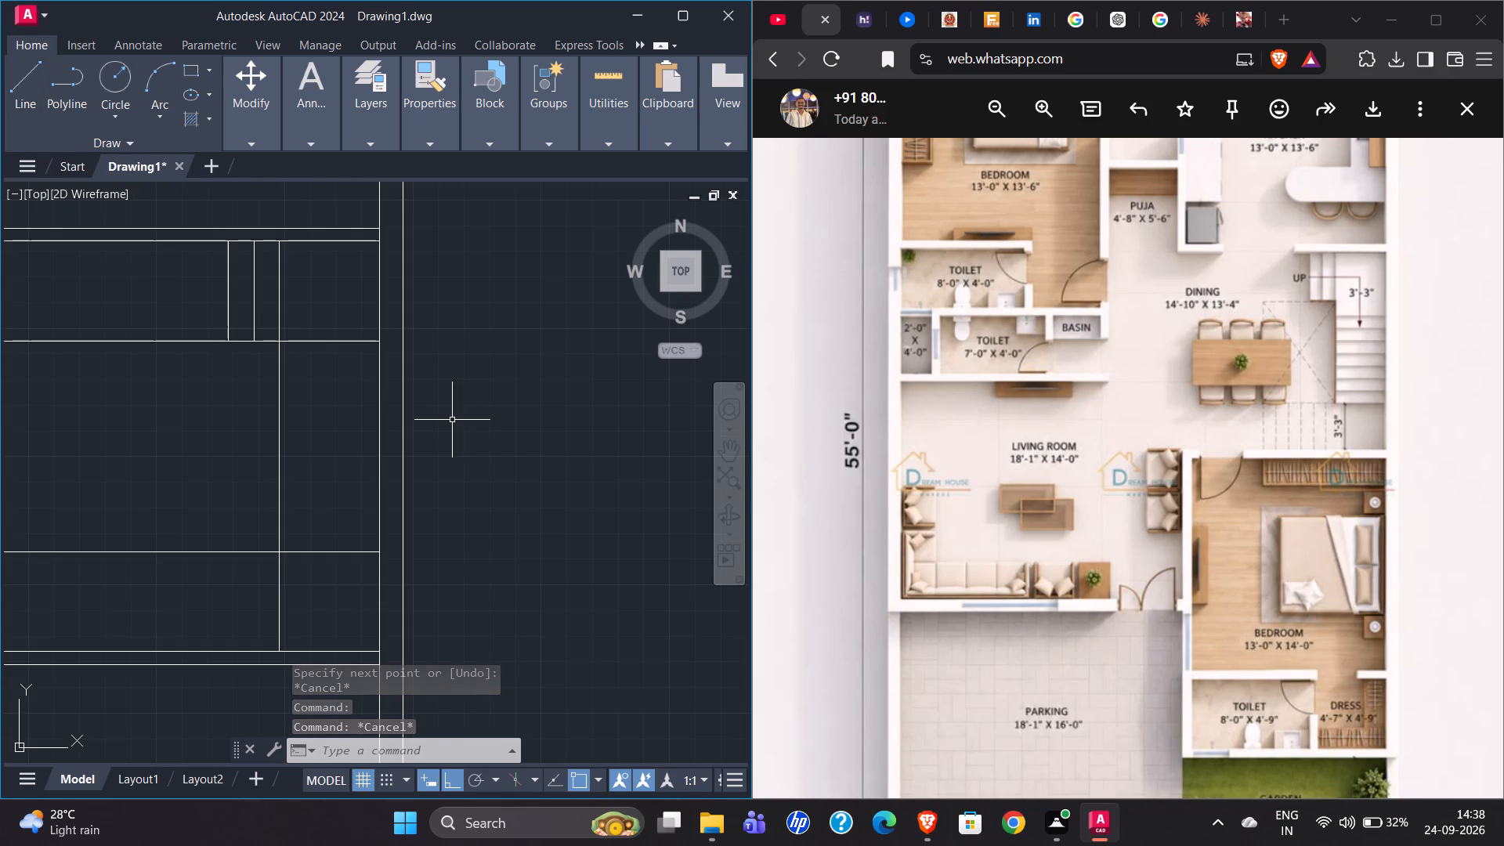
Divide the vertical stair line between the upper and lower horizontal stair lines into 9 equal segments.
{"action": "left_click", "coordinate": [333, 343]}
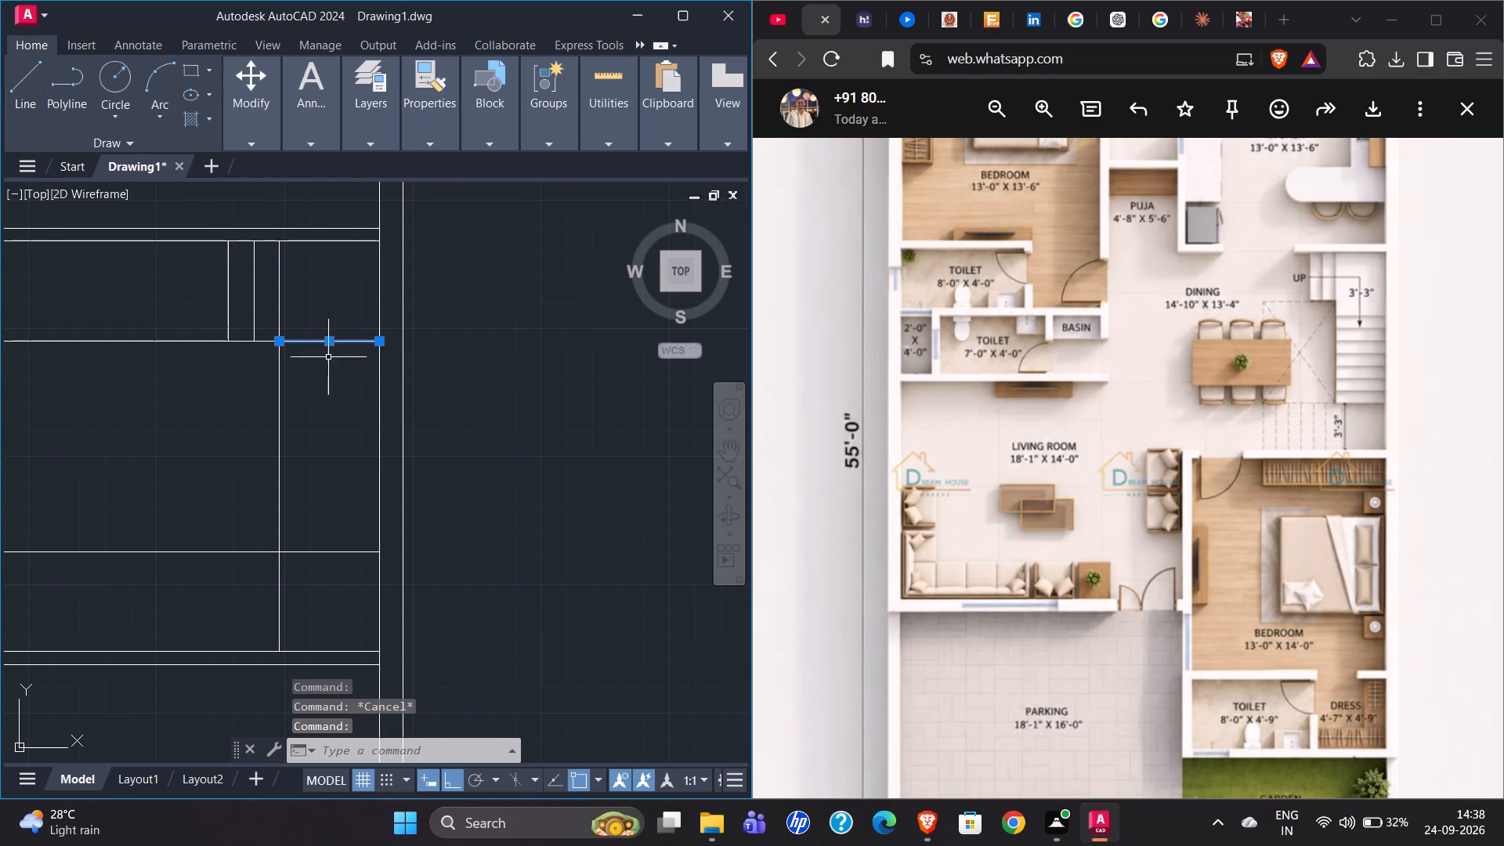
{"action": "key", "text": "Escape"}
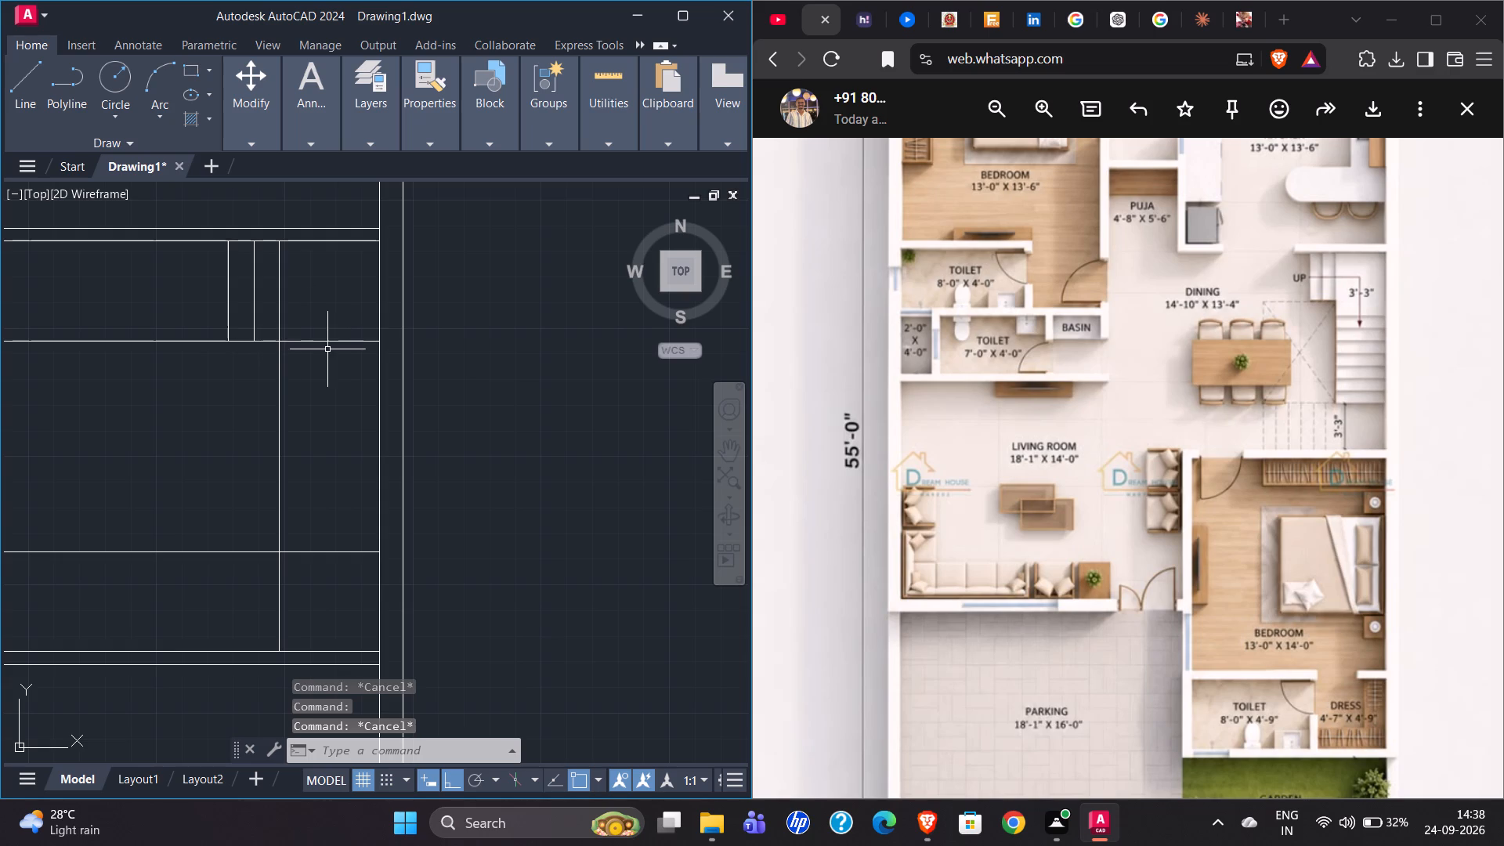
{"action": "left_click", "coordinate": [281, 393]}
{"action": "type", "text": "DI"}
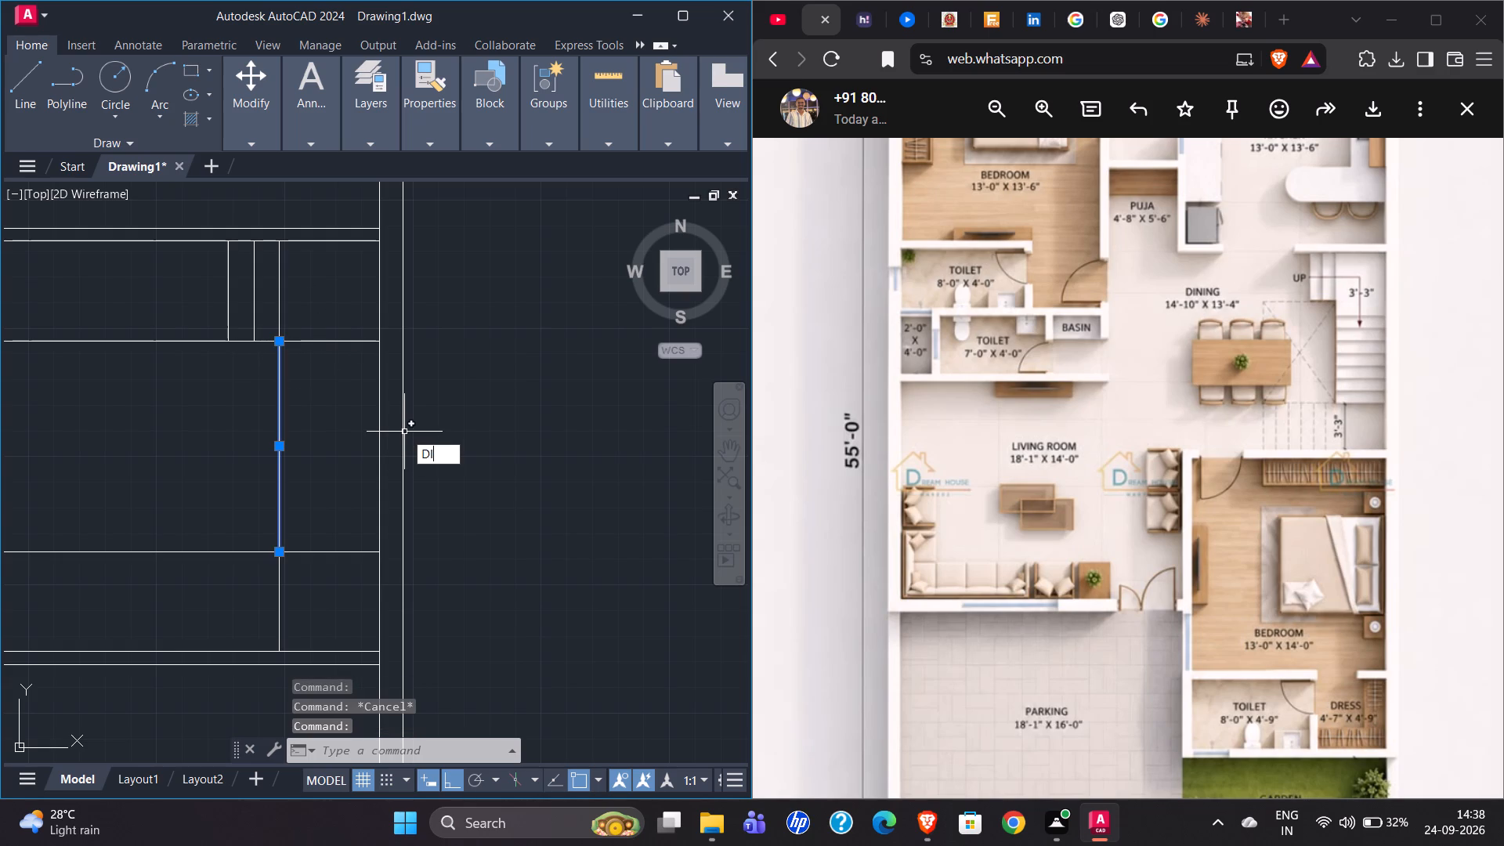
{"action": "key", "text": "v"}
{"action": "key", "text": "Return"}
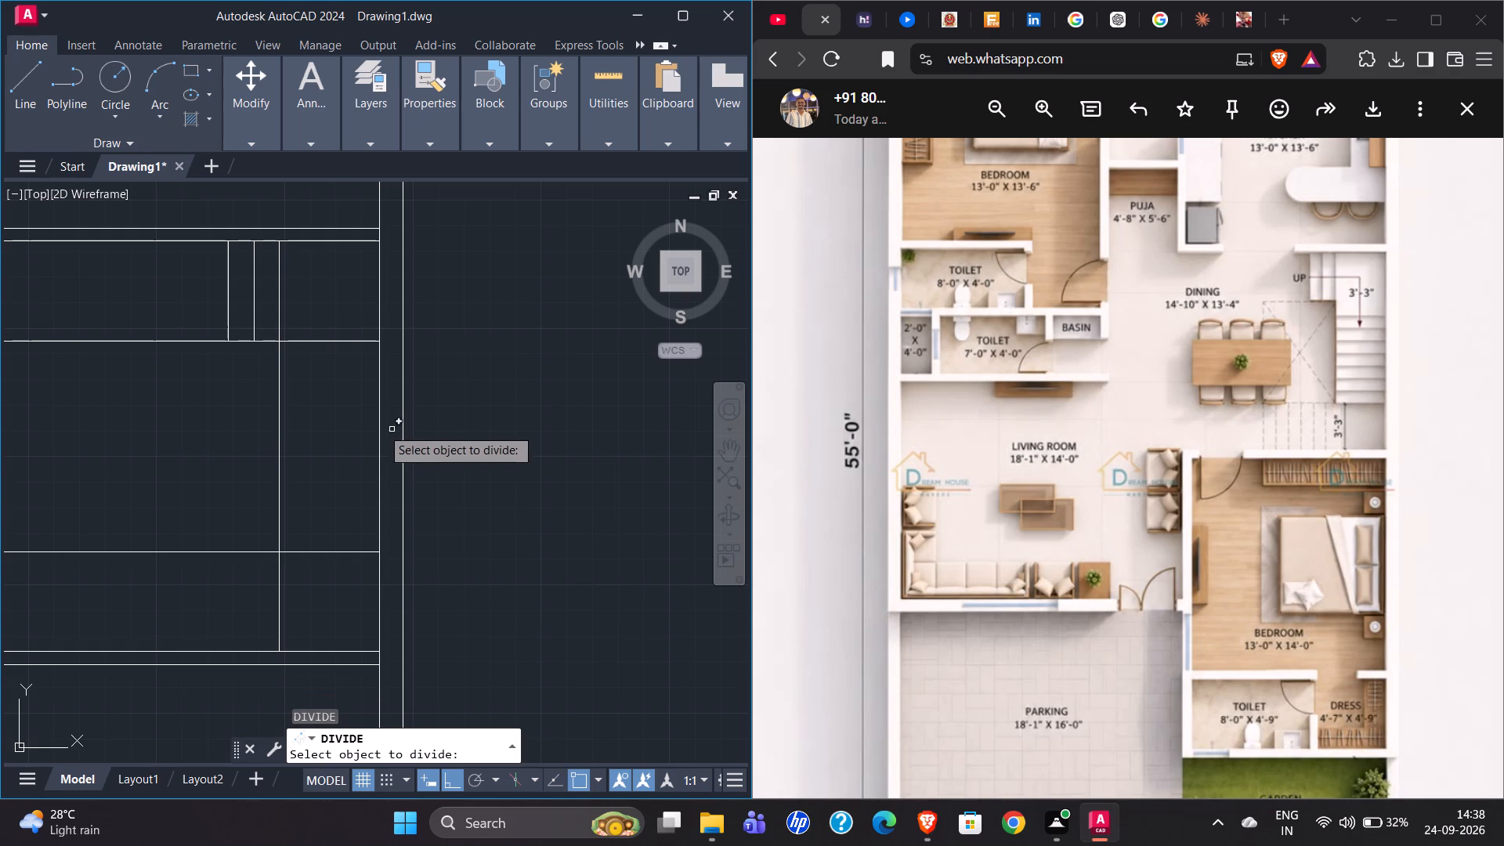
{"action": "left_click", "coordinate": [278, 374]}
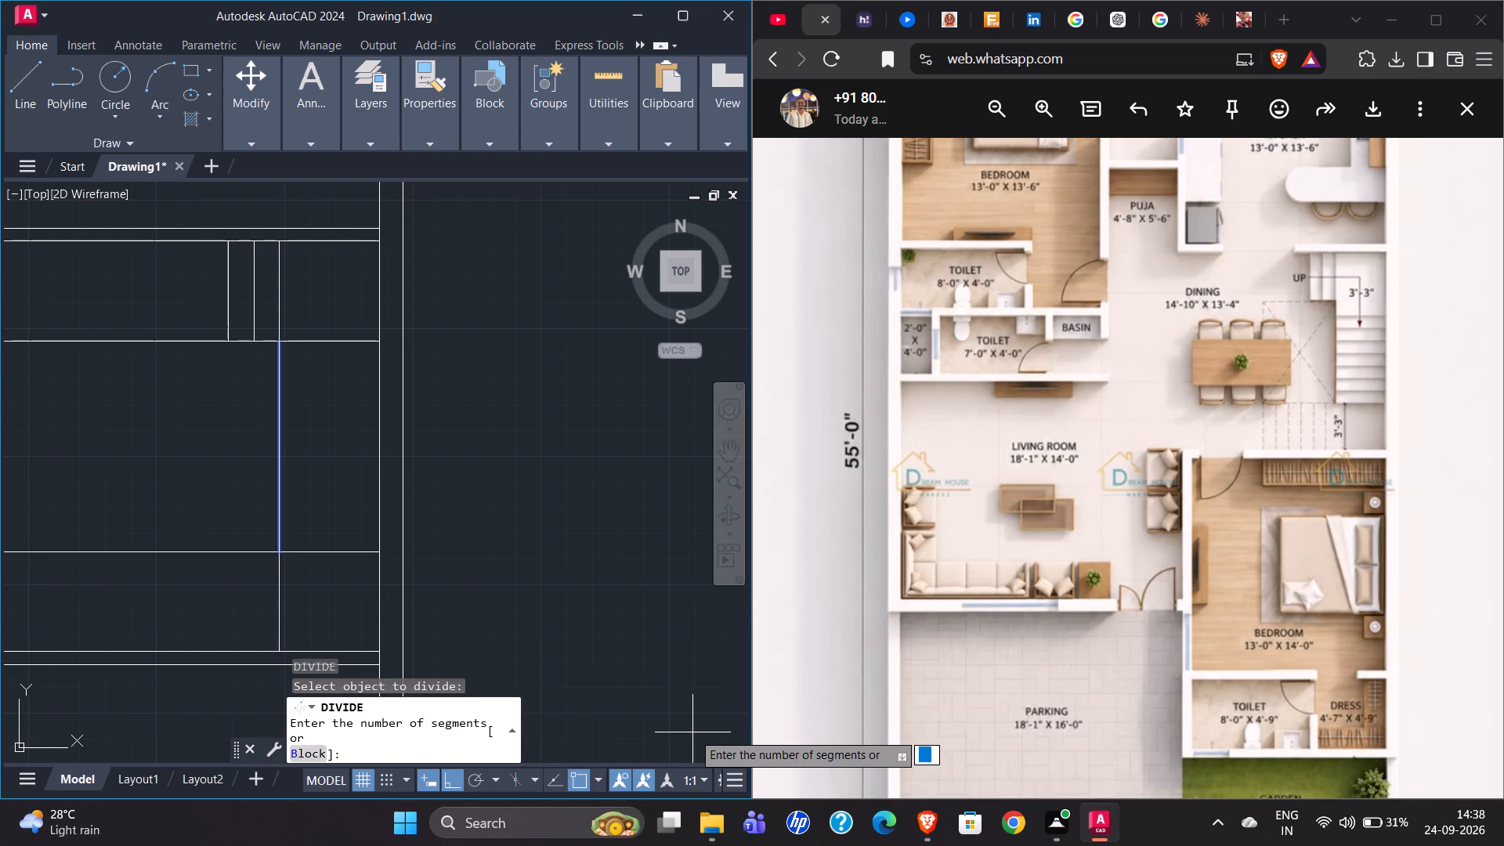
{"action": "key", "text": "9"}
{"action": "key", "text": "Return"}
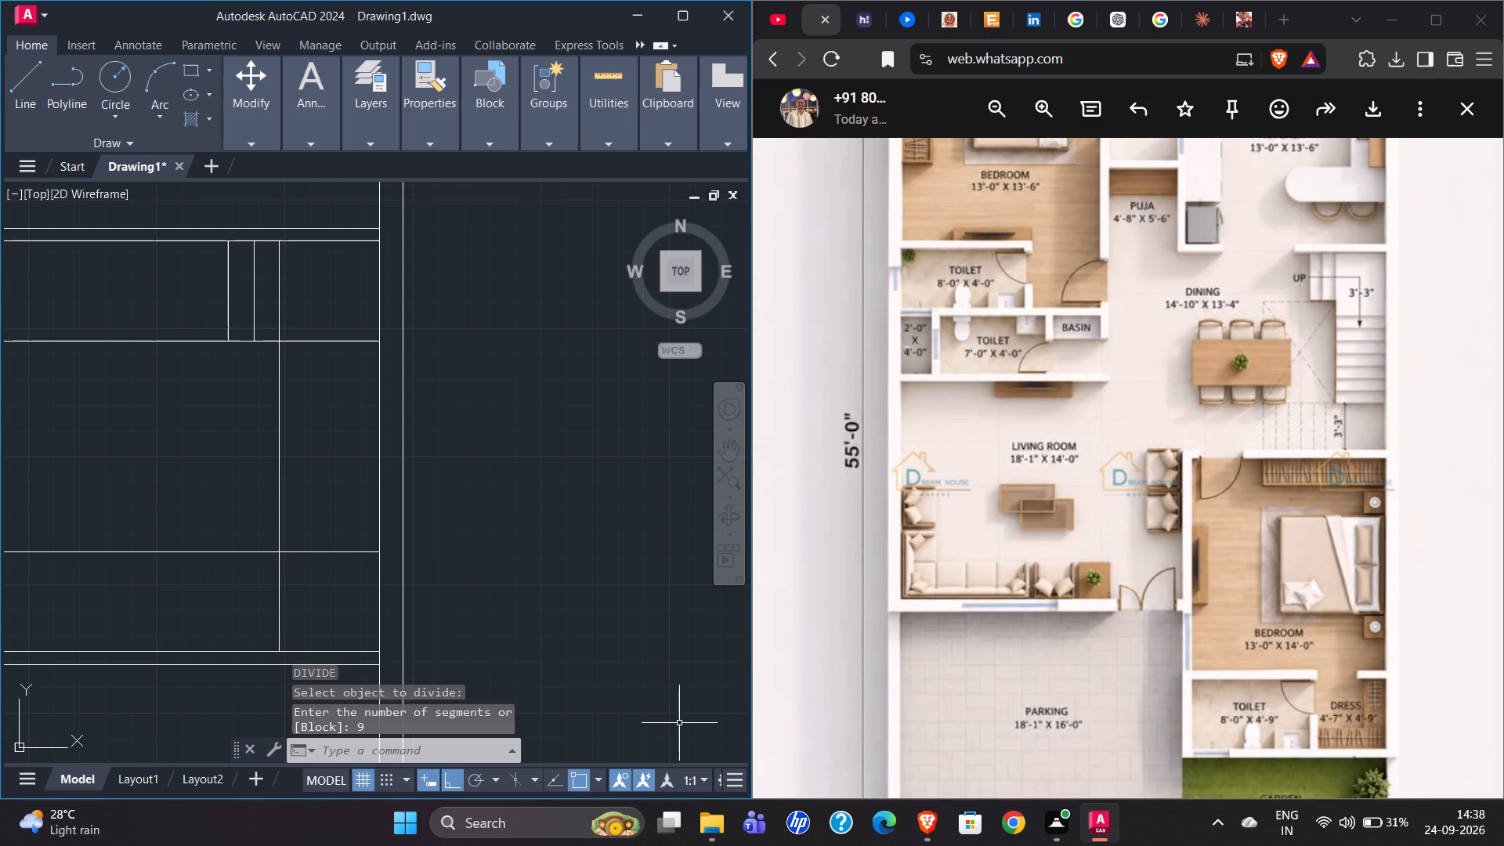
Set the point style to the X marker so the division points show on the stair line.
{"action": "type", "text": "PTY"}
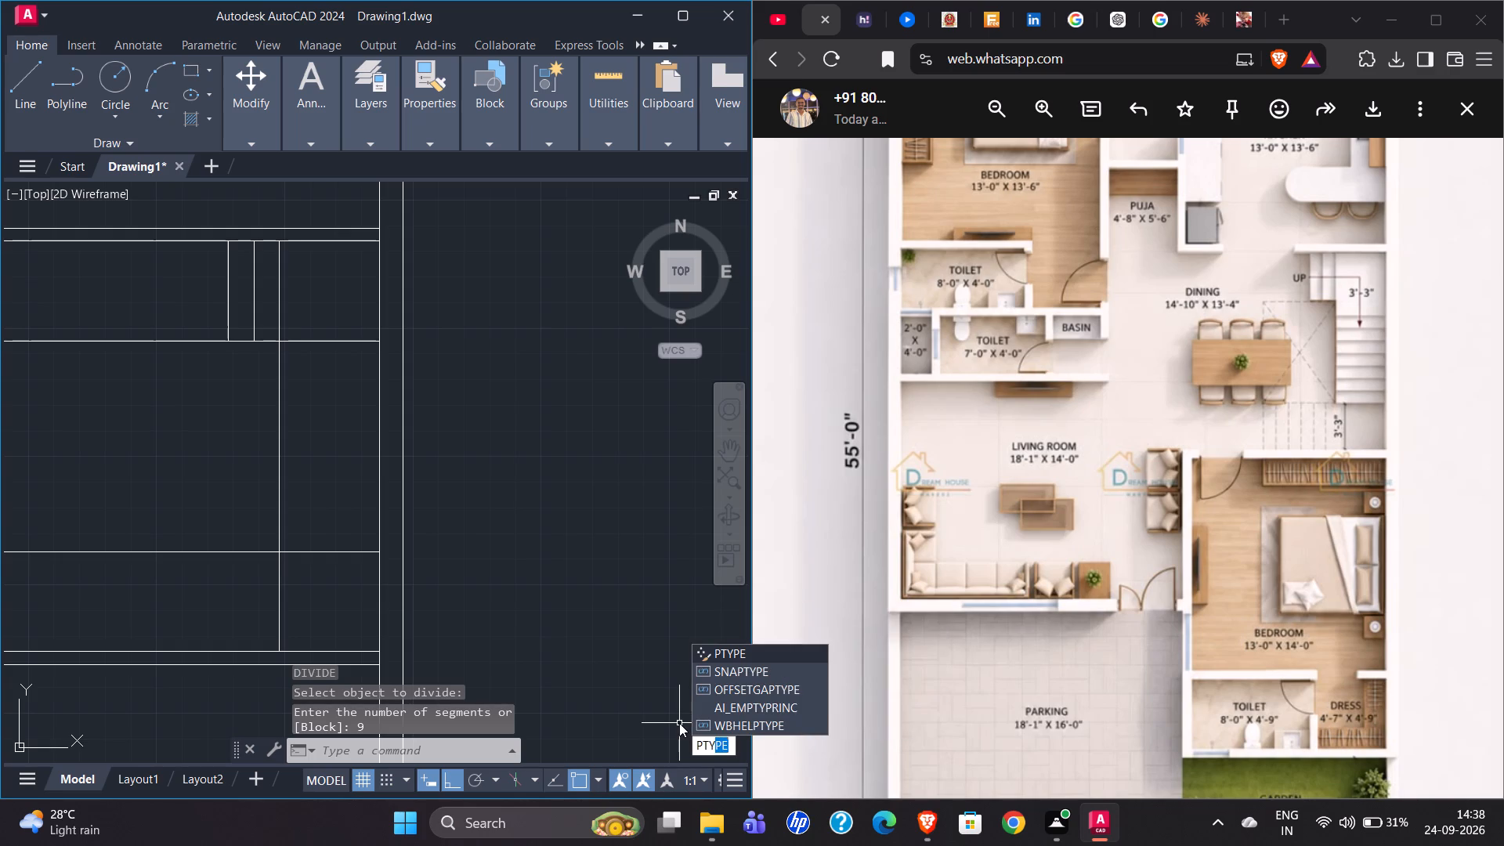
{"action": "key", "text": "Return"}
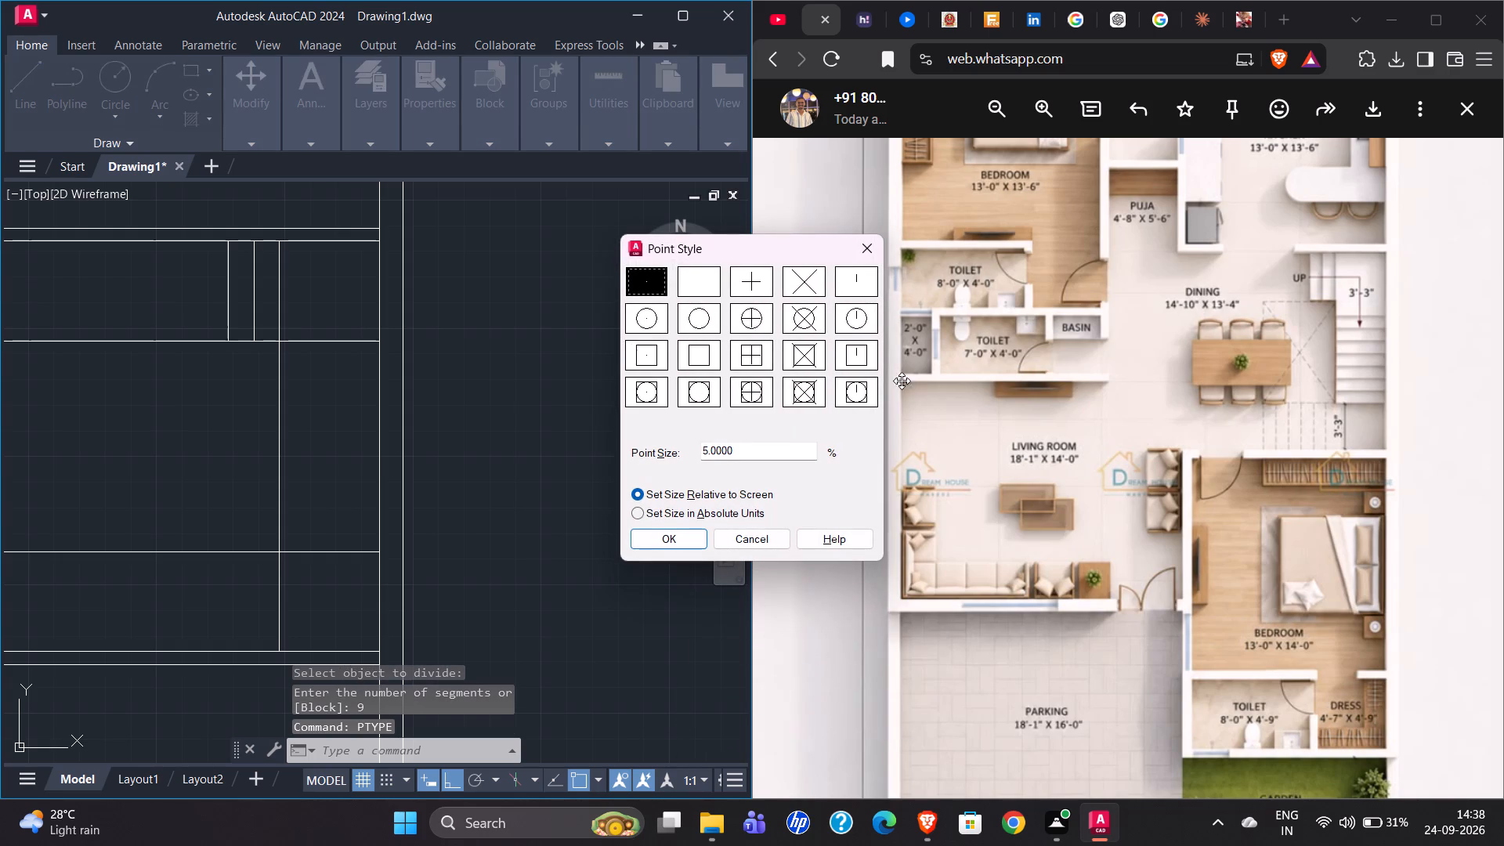
{"action": "left_click", "coordinate": [795, 276]}
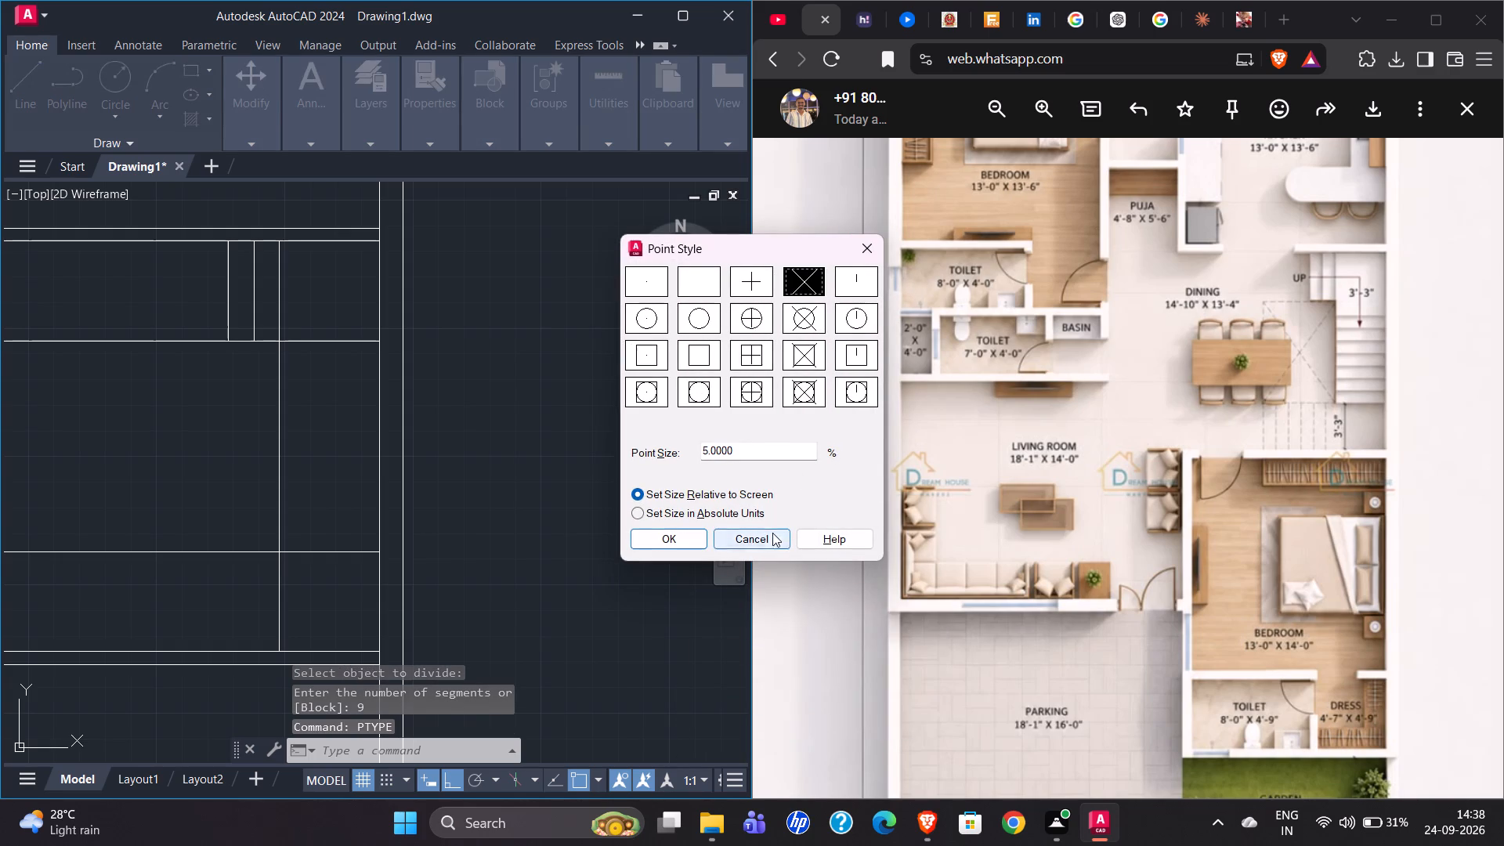
{"action": "left_click", "coordinate": [673, 547]}
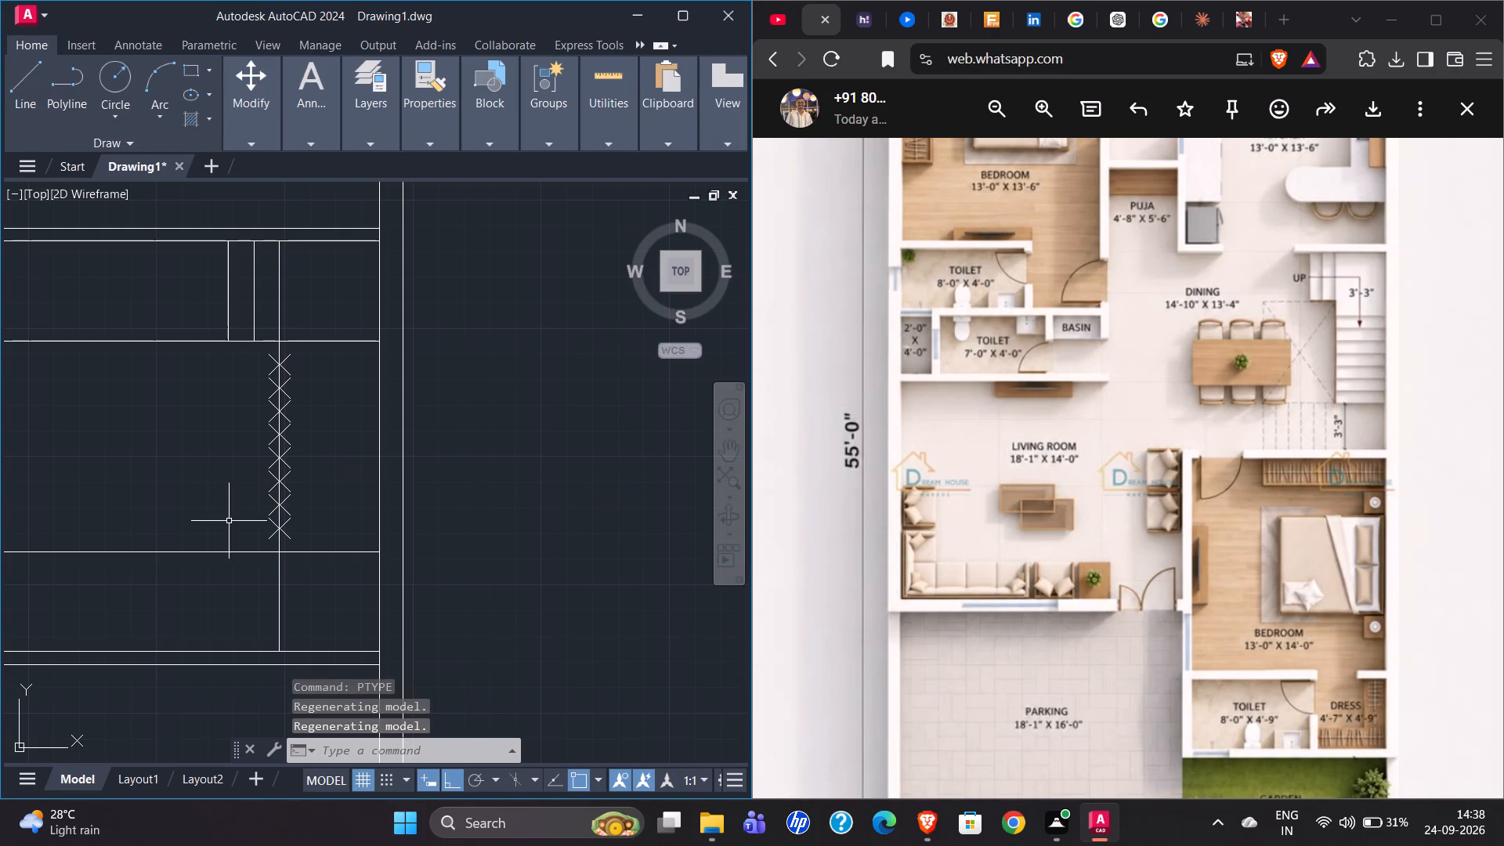
Copy the 3'-3" upper stair line from its west end to each of the eight division points as treads.
{"action": "scroll", "coordinate": [229, 521], "scroll_direction": "up", "scroll_amount": 3}
{"action": "scroll", "coordinate": [261, 526], "scroll_direction": "down", "scroll_amount": 3}
{"action": "scroll", "coordinate": [309, 372], "scroll_direction": "up", "scroll_amount": 2}
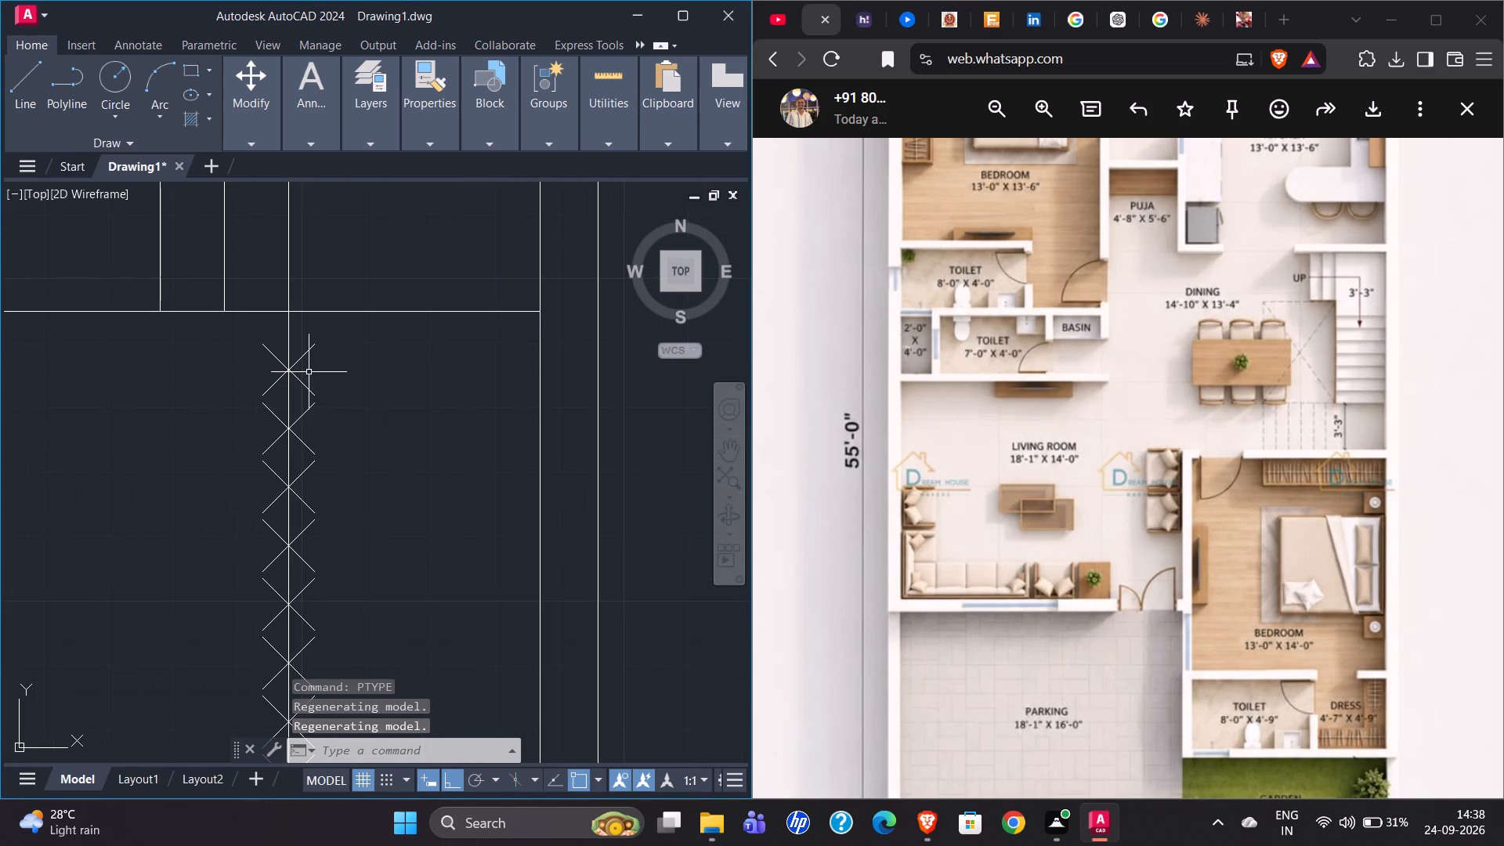
{"action": "scroll", "coordinate": [305, 405], "scroll_direction": "down", "scroll_amount": 1}
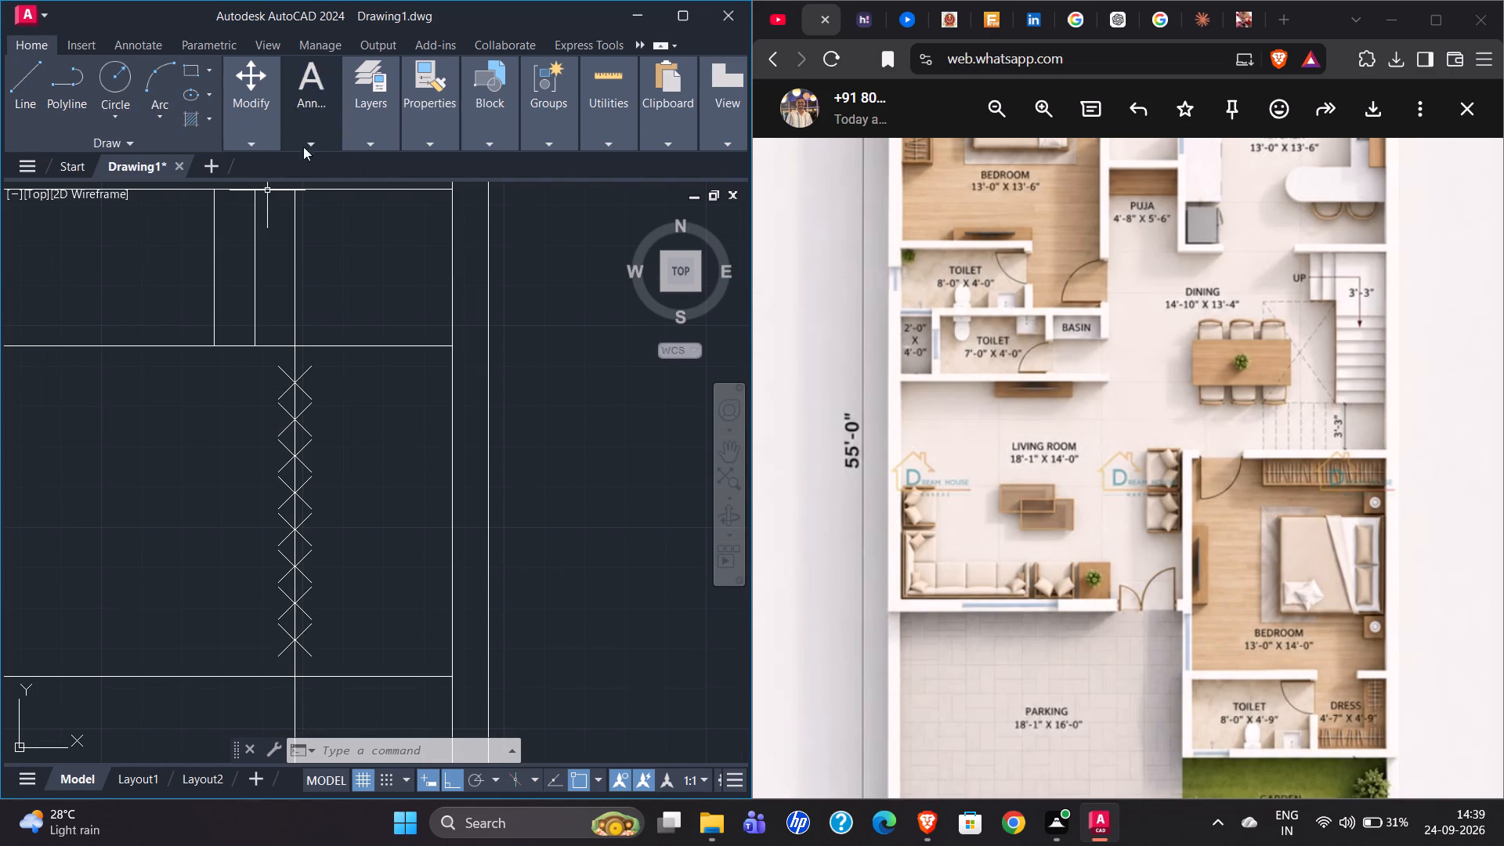
{"action": "left_click", "coordinate": [359, 346]}
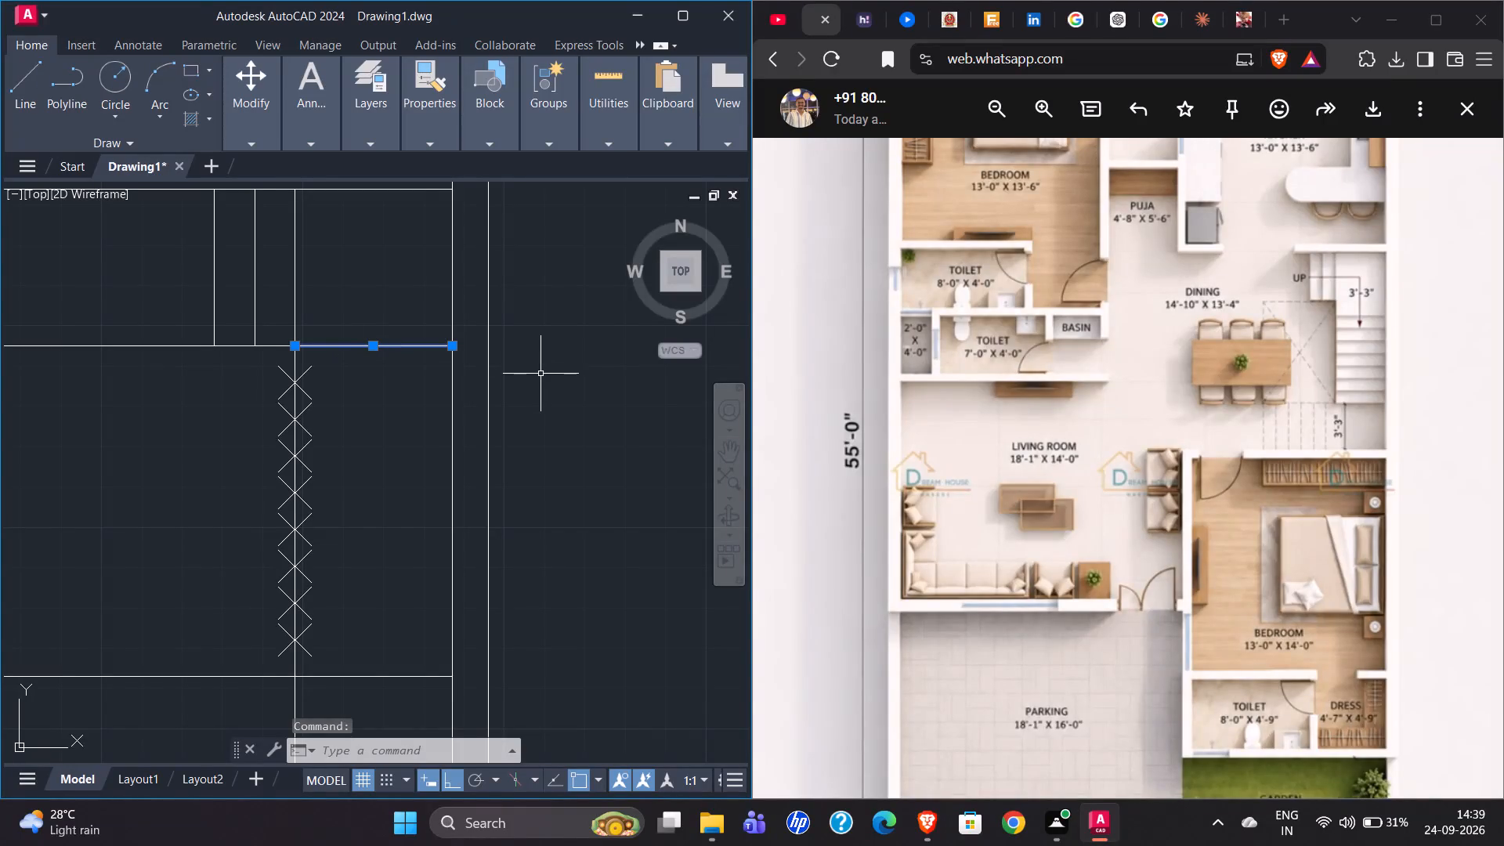
{"action": "type", "text": "CO"}
{"action": "key", "text": "Return"}
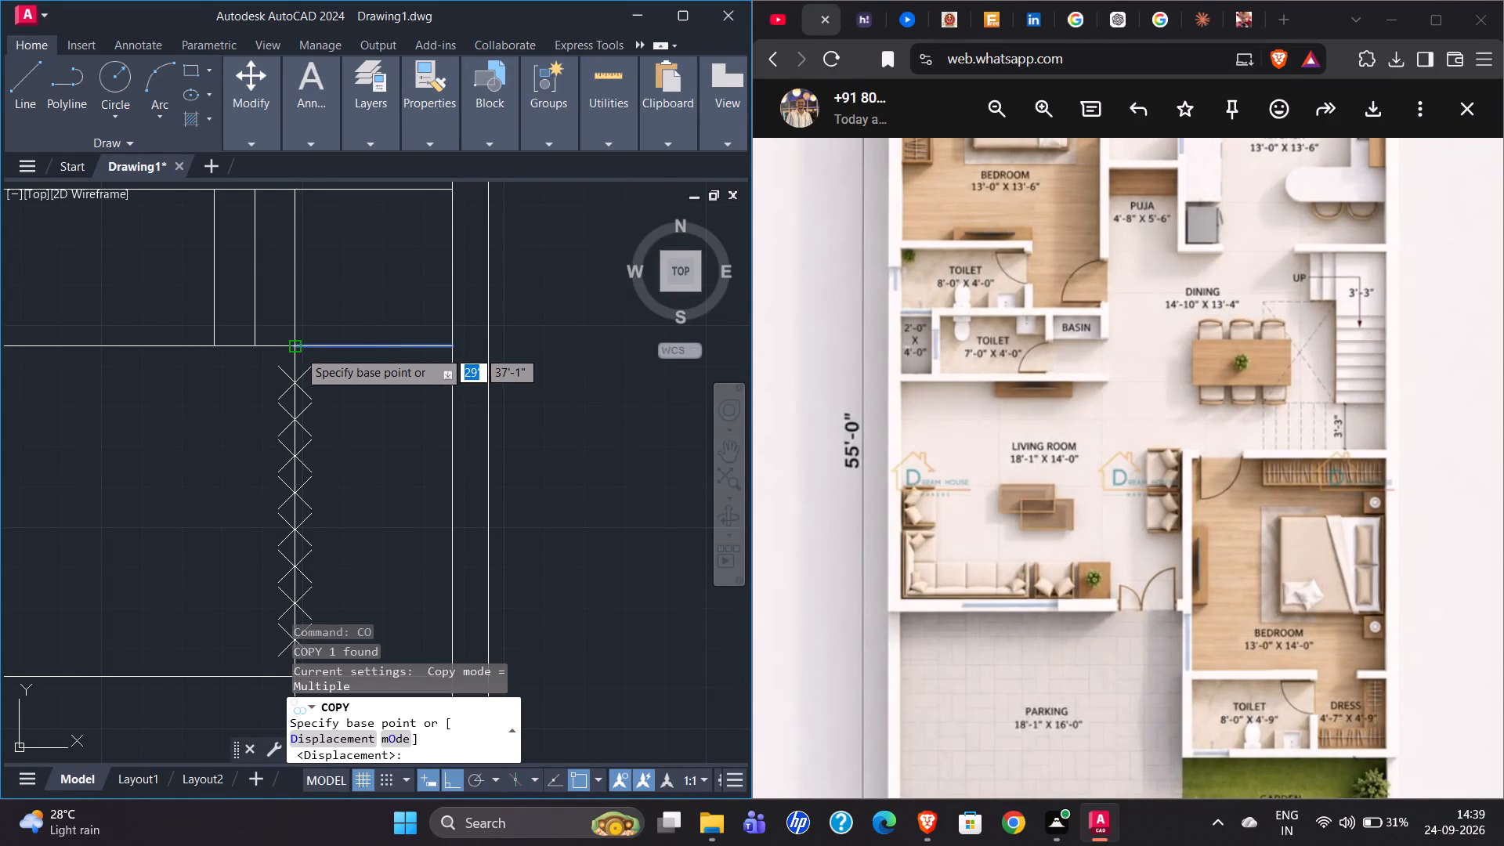
{"action": "left_click", "coordinate": [297, 348]}
{"action": "left_click", "coordinate": [293, 385]}
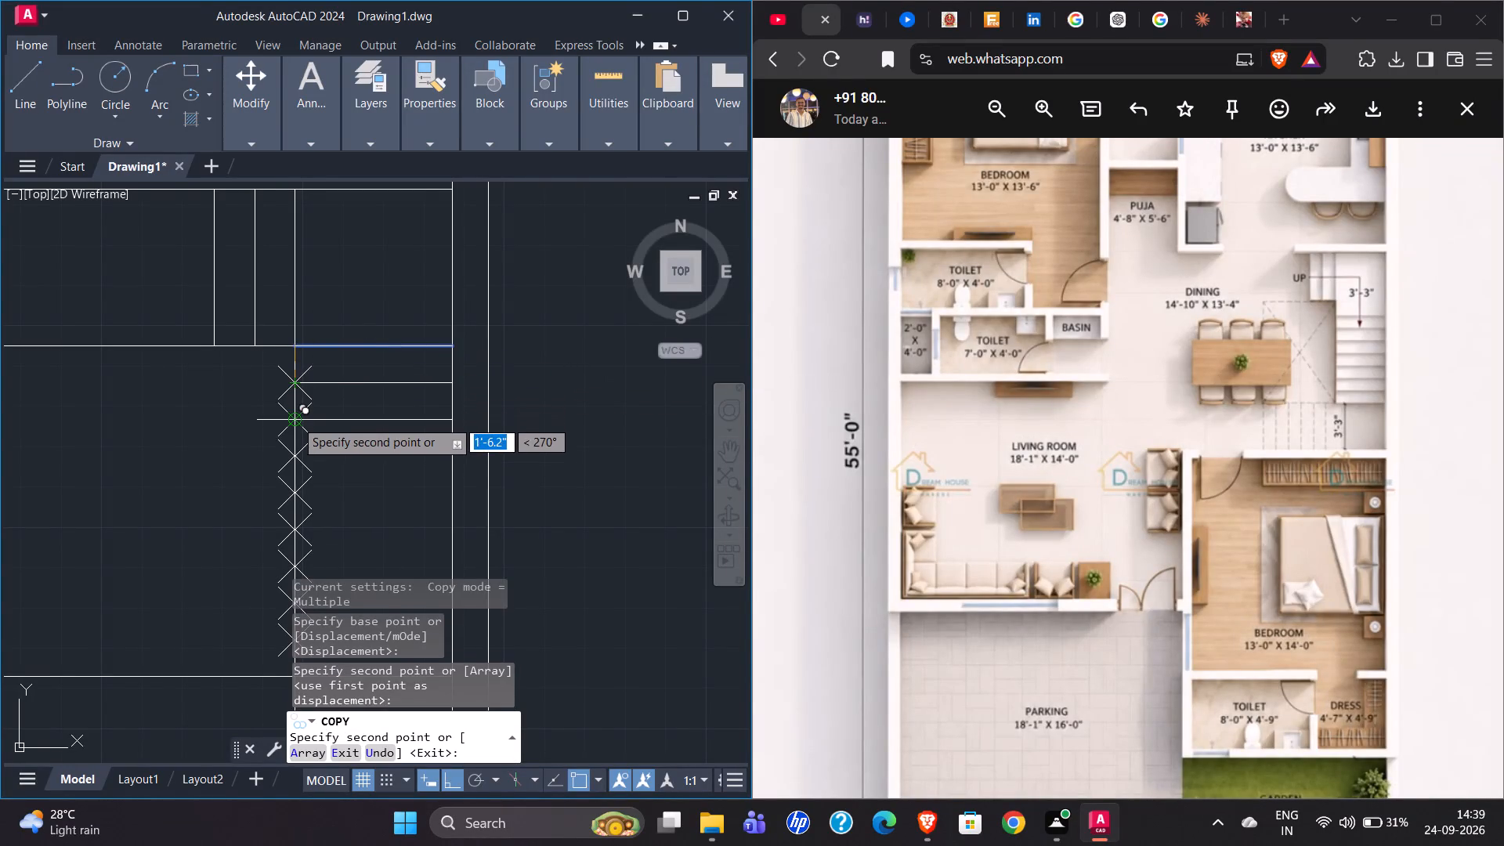
{"action": "left_click", "coordinate": [295, 420]}
{"action": "left_click", "coordinate": [298, 459]}
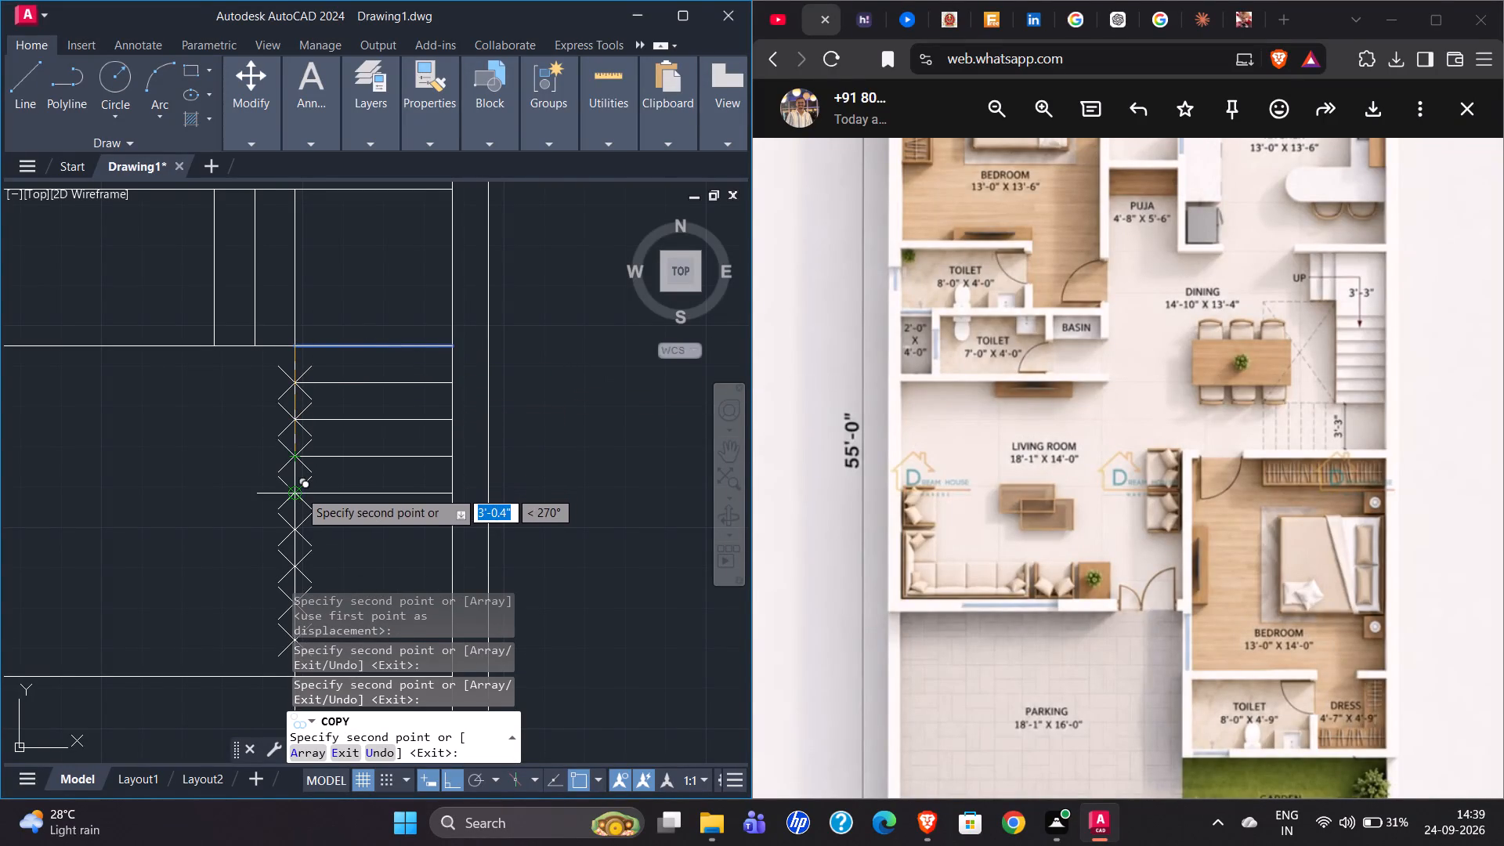
{"action": "left_click", "coordinate": [299, 490]}
{"action": "scroll", "coordinate": [316, 334], "scroll_direction": "down", "scroll_amount": 1}
{"action": "scroll", "coordinate": [300, 512], "scroll_direction": "up", "scroll_amount": 2}
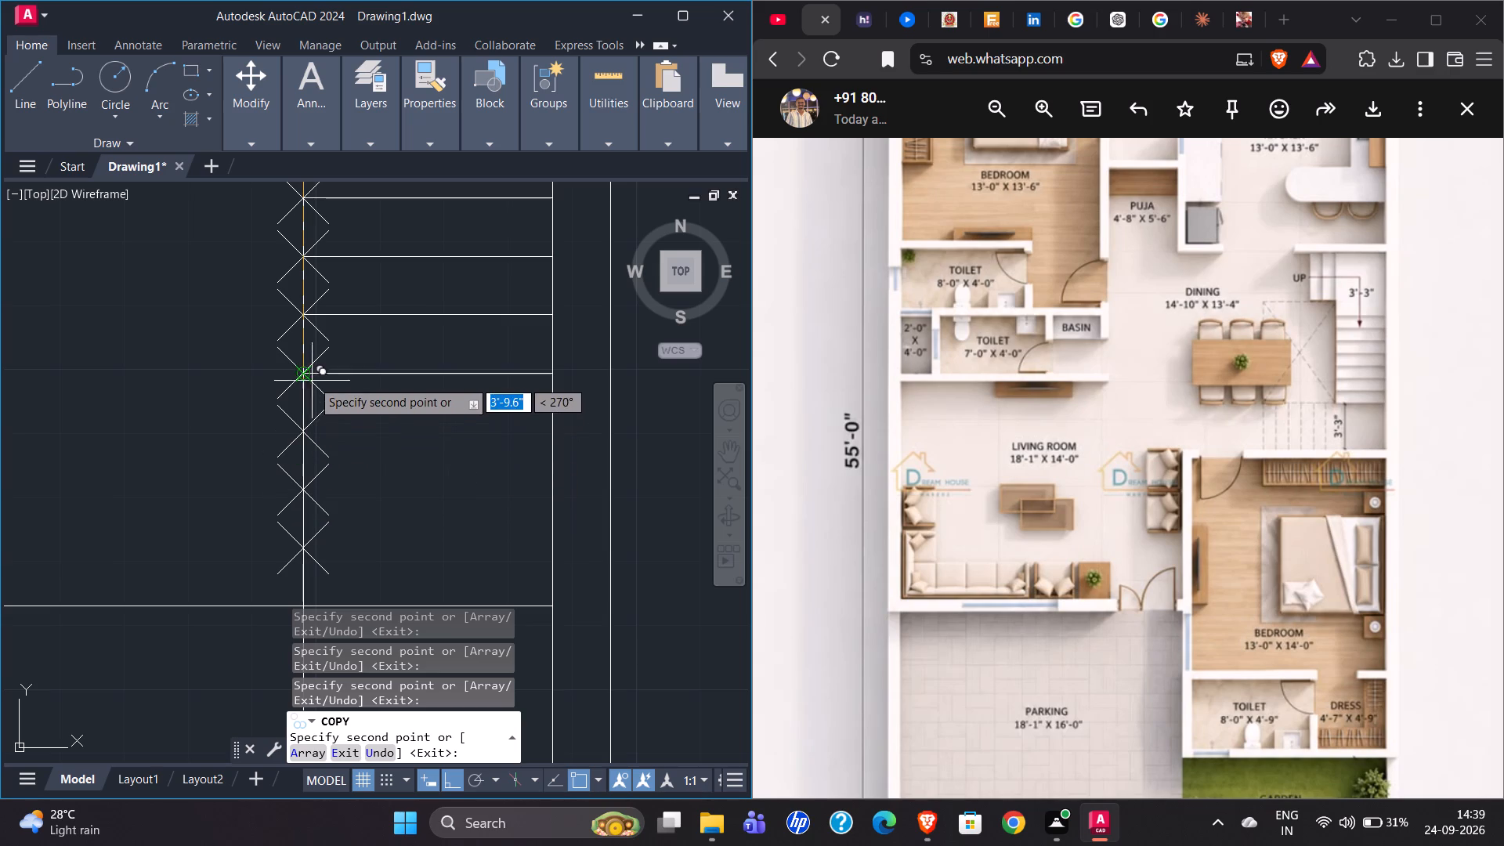
{"action": "left_click", "coordinate": [305, 378]}
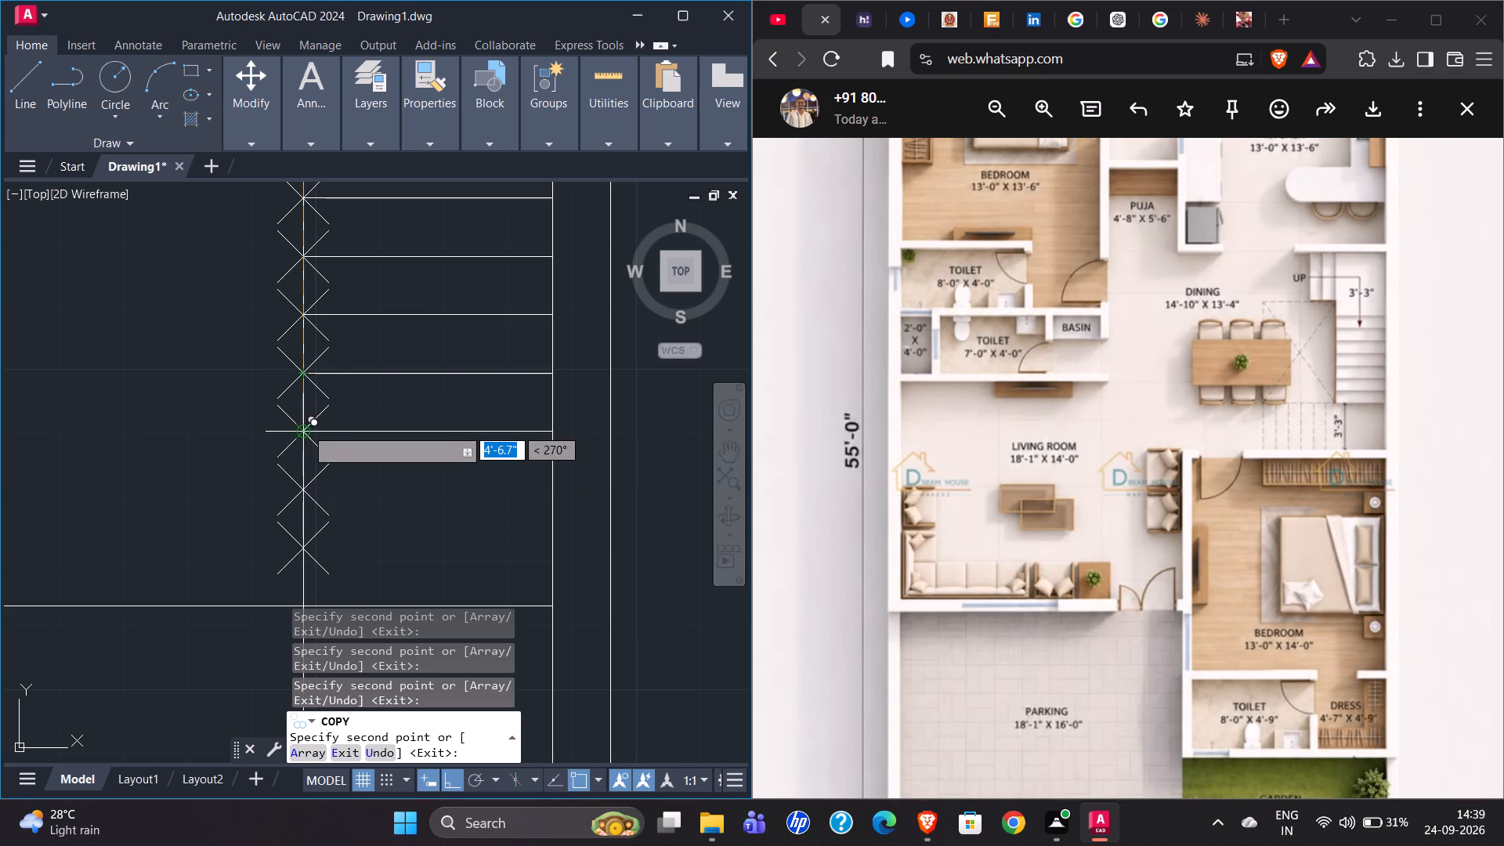
{"action": "left_click", "coordinate": [303, 432]}
{"action": "left_click", "coordinate": [300, 489]}
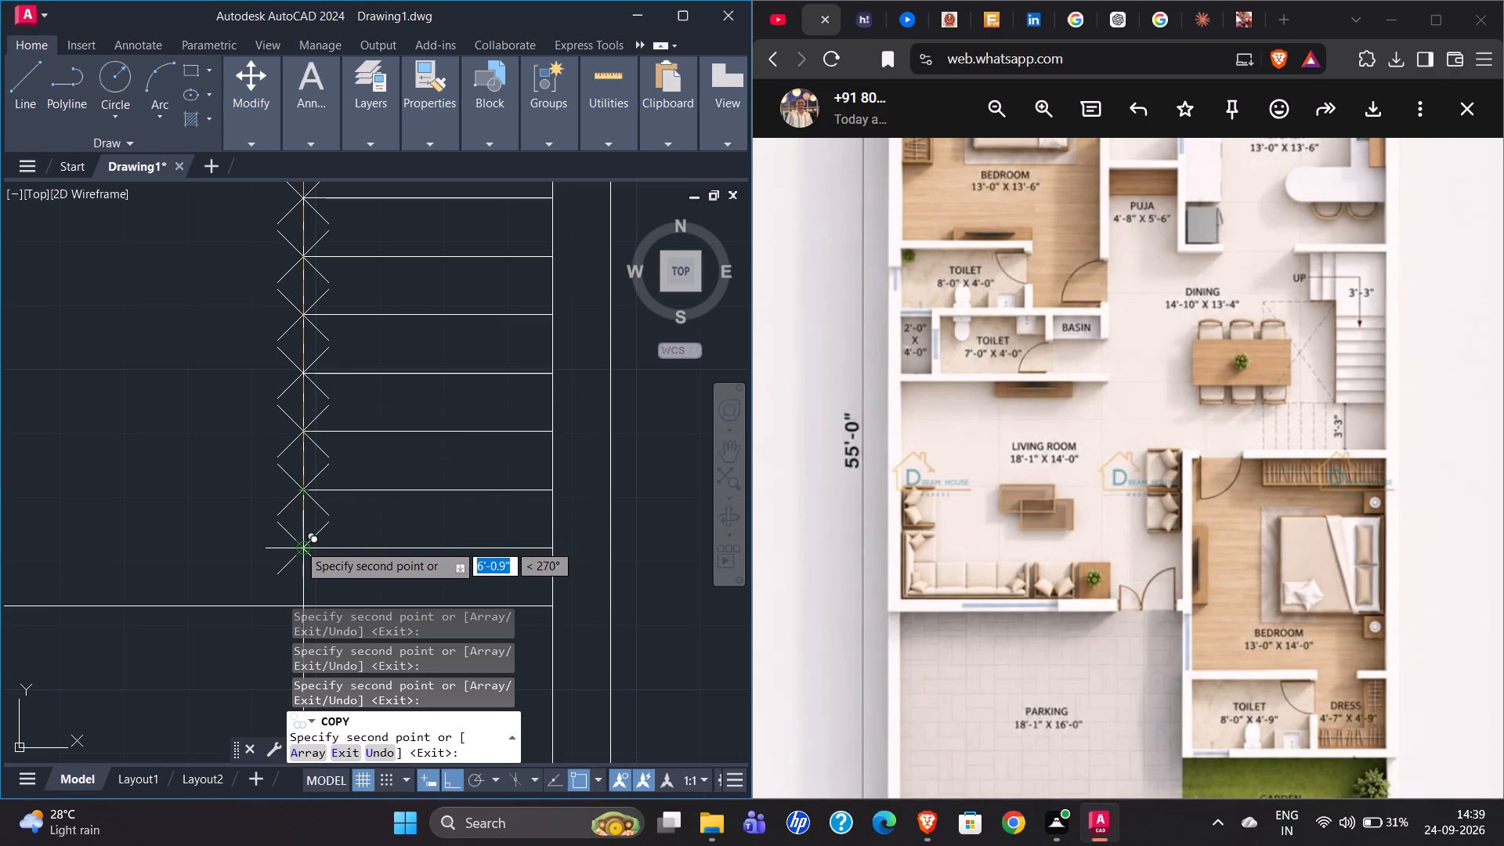
{"action": "left_click", "coordinate": [299, 546]}
{"action": "scroll", "coordinate": [329, 452], "scroll_direction": "down", "scroll_amount": 3}
{"action": "key", "text": "Escape"}
Select all the X division points along the stair line as similar objects and erase them.
{"action": "scroll", "coordinate": [311, 381], "scroll_direction": "up", "scroll_amount": 3}
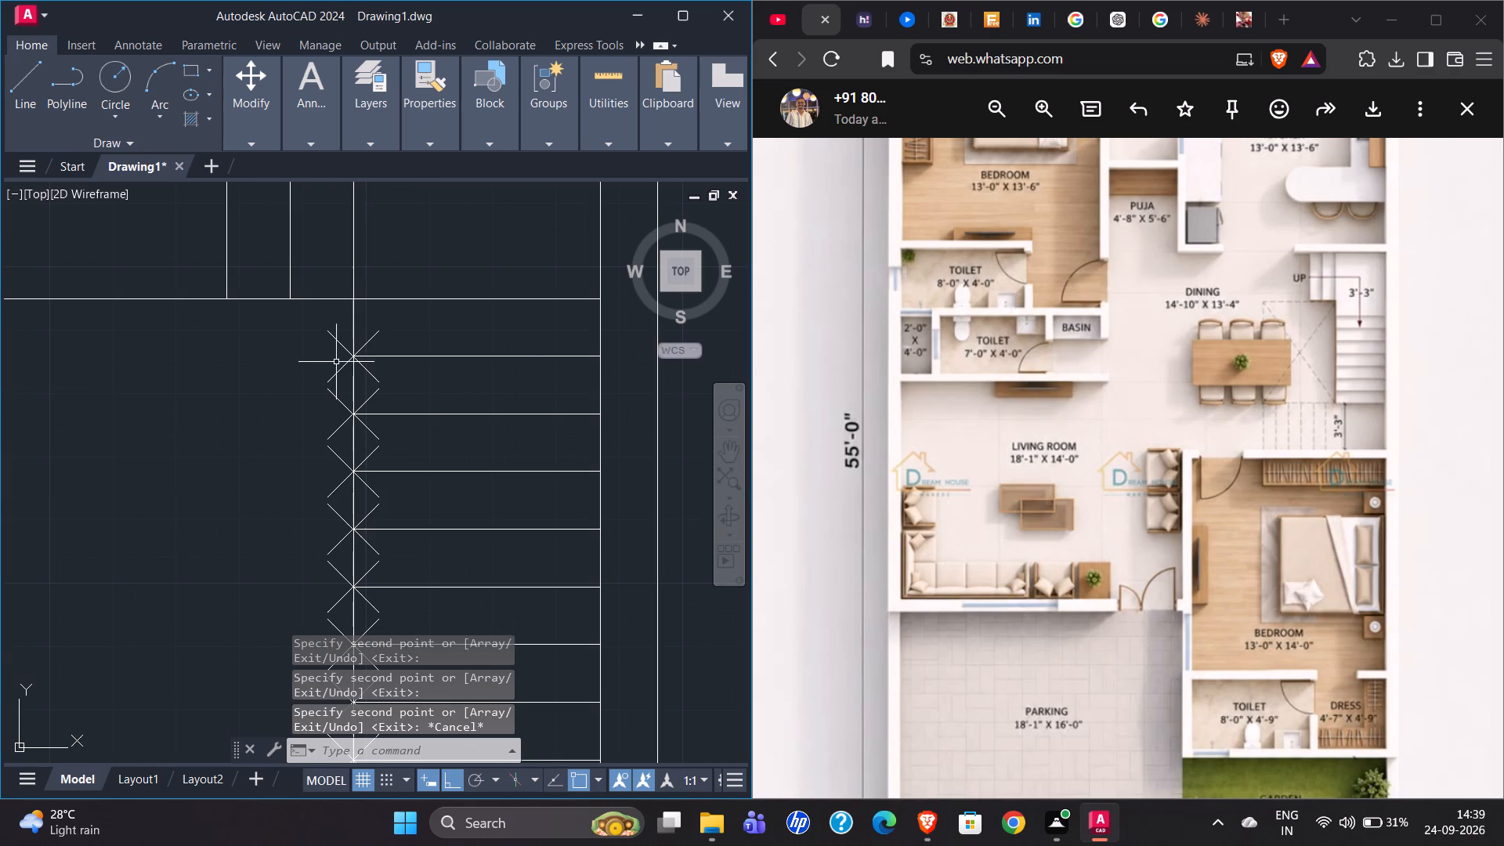
{"action": "left_click", "coordinate": [342, 345]}
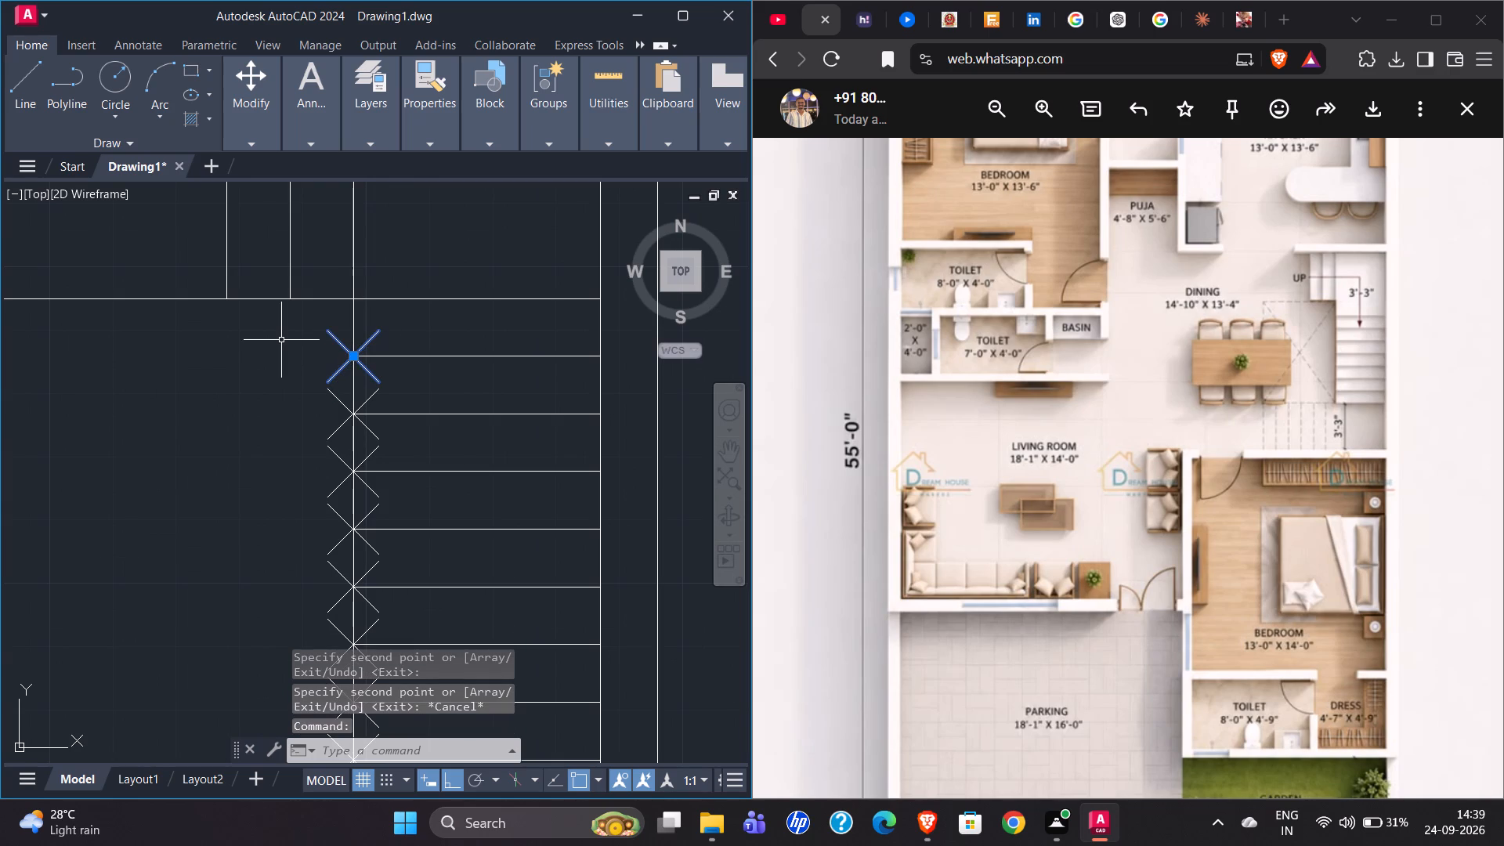
{"action": "right_click", "coordinate": [281, 340]}
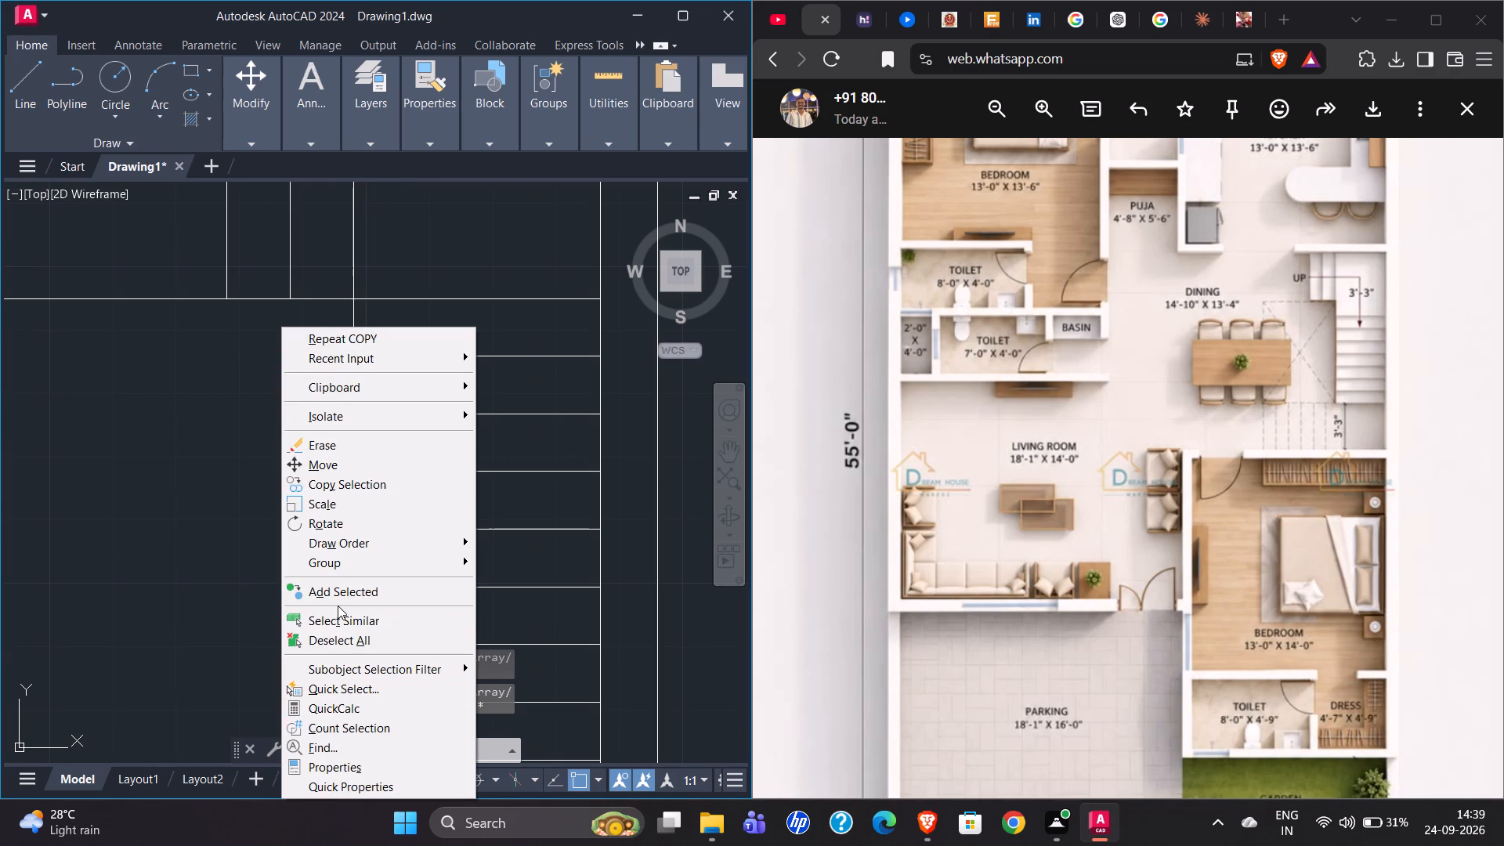
{"action": "left_click", "coordinate": [338, 614]}
{"action": "scroll", "coordinate": [255, 436], "scroll_direction": "down", "scroll_amount": 3}
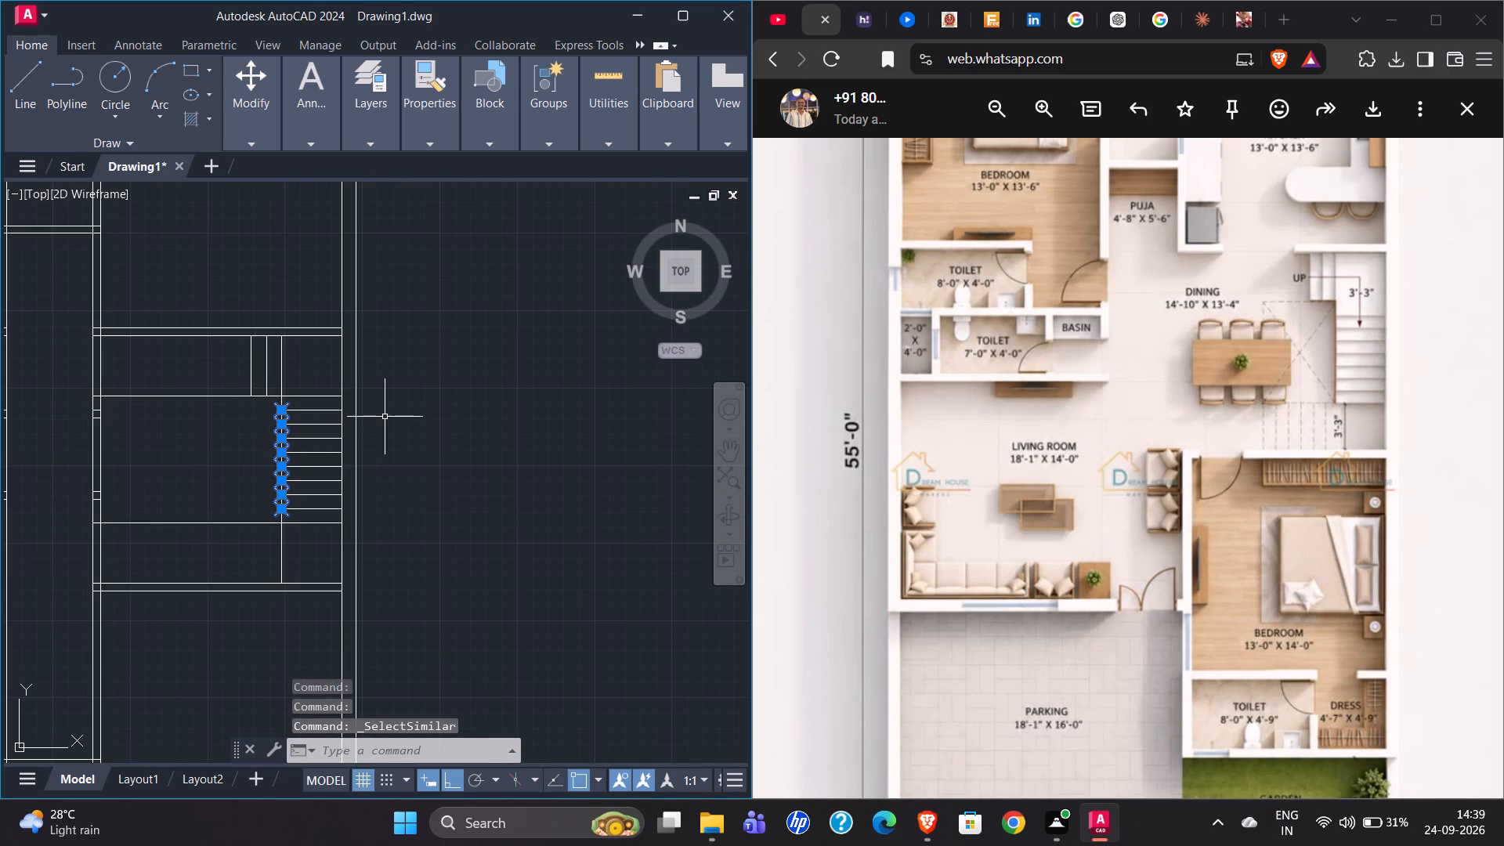
{"action": "key", "text": "Delete"}
Trim away the lower and upper horizontal stair lines where they run west of the staircase across the dining area.
{"action": "scroll", "coordinate": [293, 495], "scroll_direction": "up", "scroll_amount": 2}
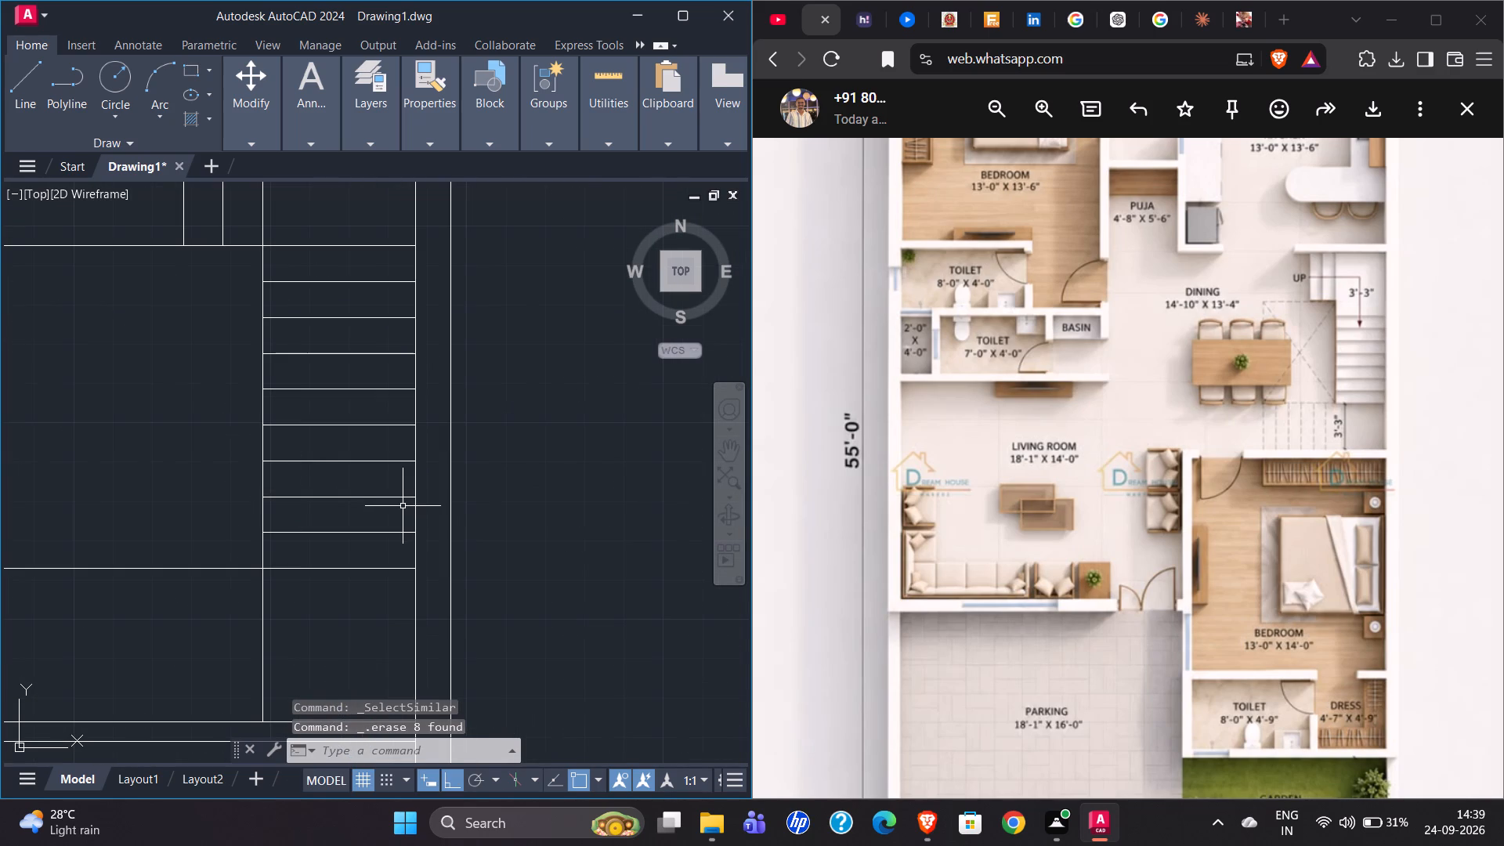
{"action": "scroll", "coordinate": [315, 556], "scroll_direction": "down", "scroll_amount": 1}
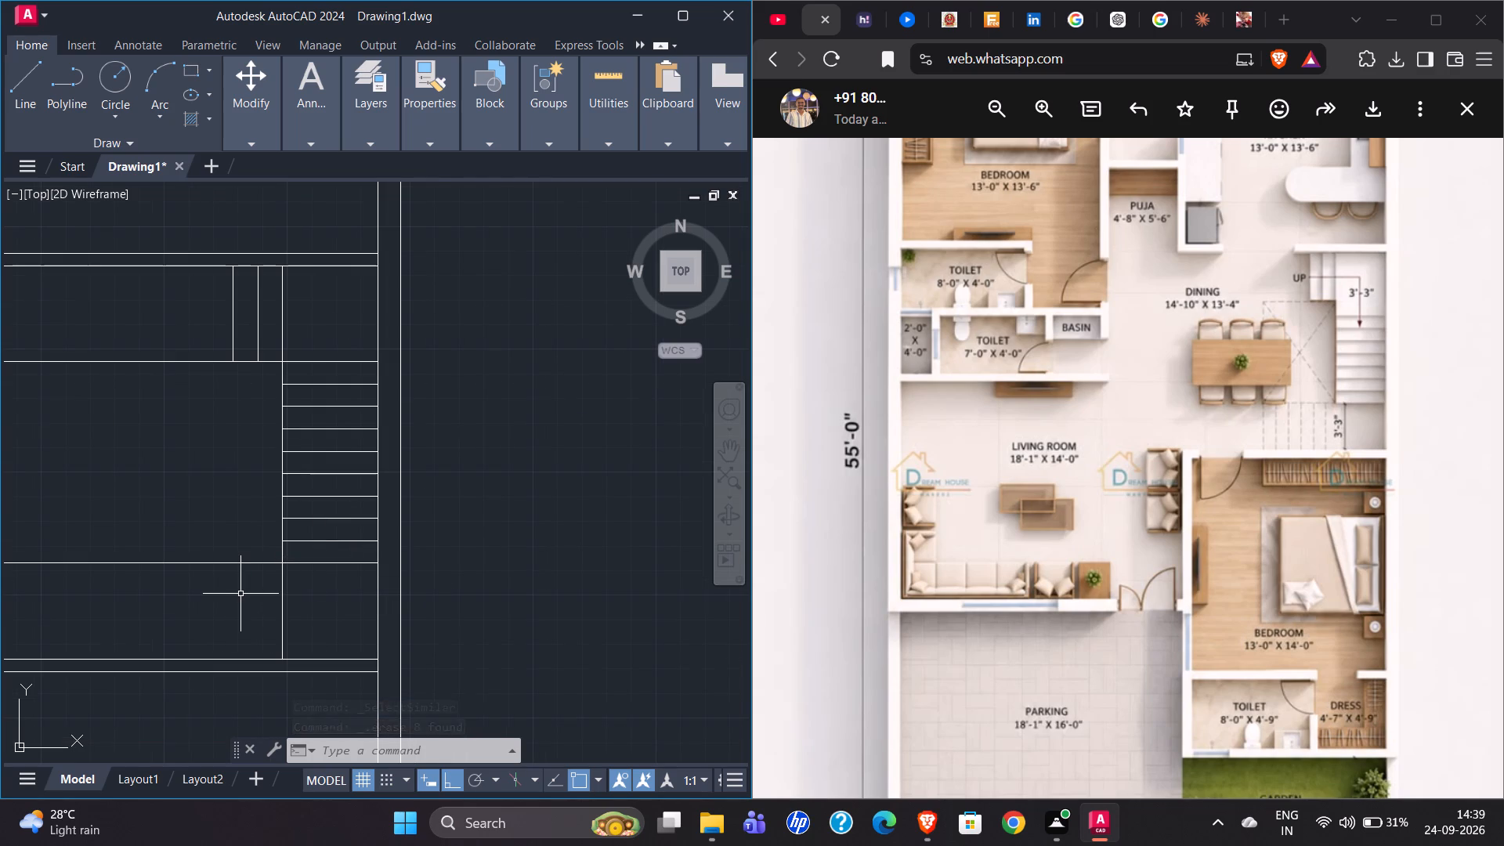
{"action": "type", "text": "TR"}
{"action": "key", "text": "Return"}
{"action": "left_click_drag", "start_coordinate": [193, 515], "coordinate": [197, 572]}
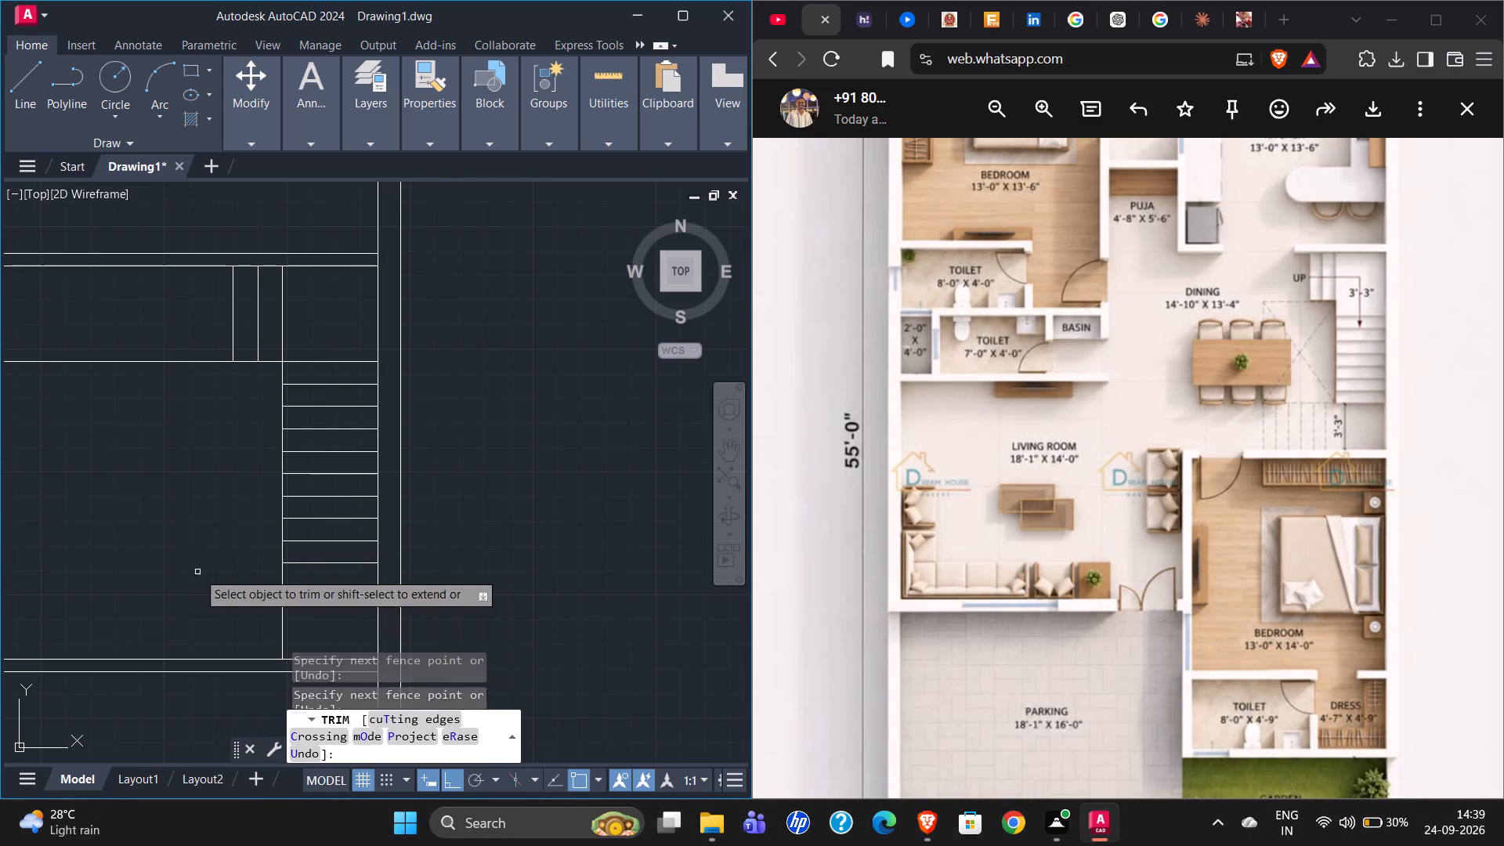
{"action": "scroll", "coordinate": [412, 491], "scroll_direction": "down", "scroll_amount": 2}
{"action": "scroll", "coordinate": [295, 512], "scroll_direction": "up", "scroll_amount": 1}
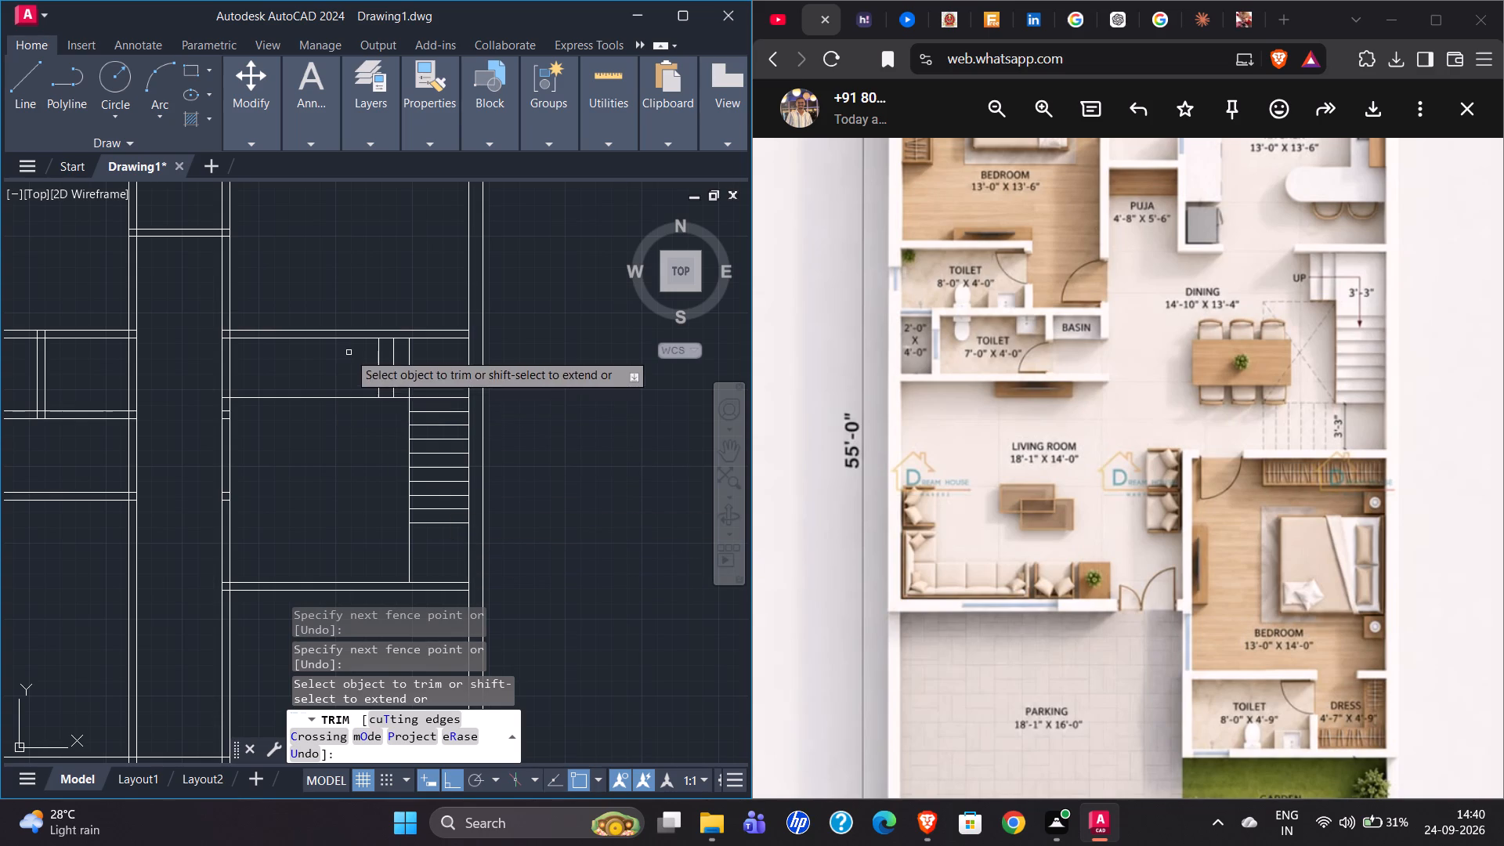
{"action": "left_click", "coordinate": [330, 397]}
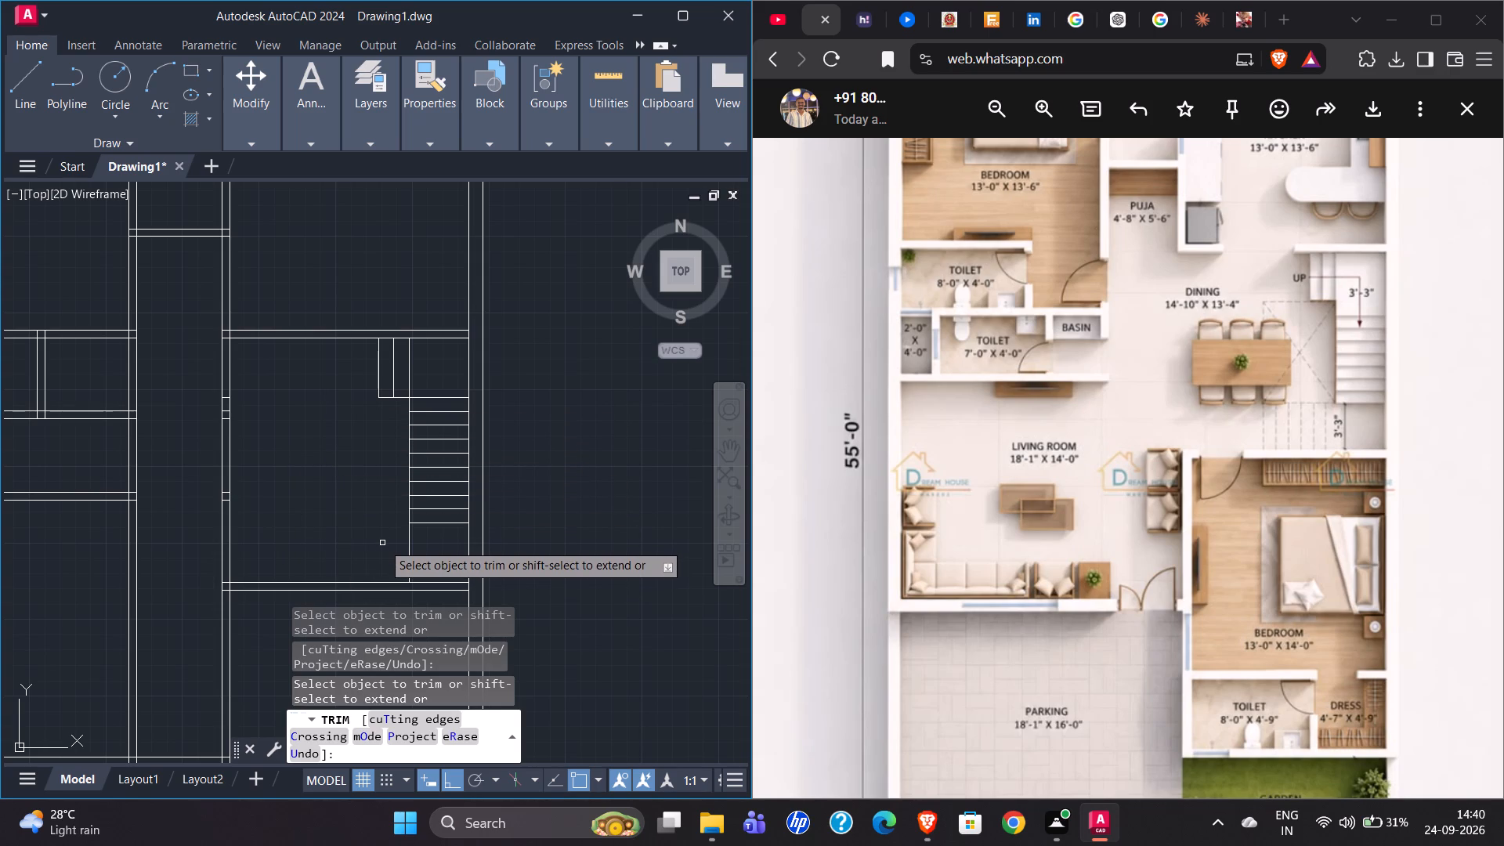
{"action": "key", "text": "Escape"}
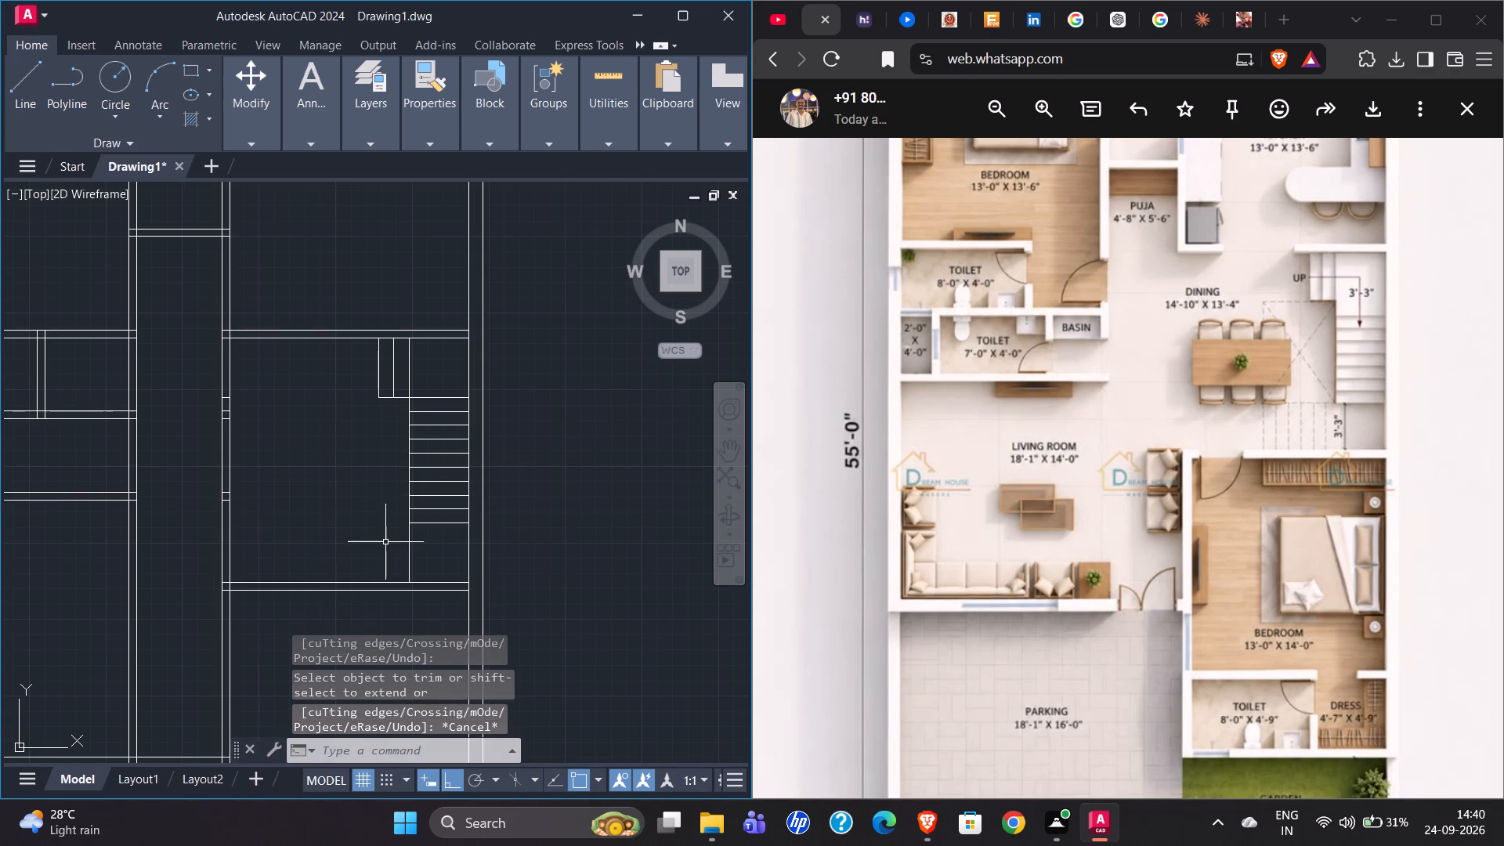
Draw a vertical line from the west end of the lowest tread line down to the wall below the staircase.
{"action": "scroll", "coordinate": [385, 542], "scroll_direction": "up", "scroll_amount": 3}
{"action": "scroll", "coordinate": [385, 539], "scroll_direction": "down", "scroll_amount": 2}
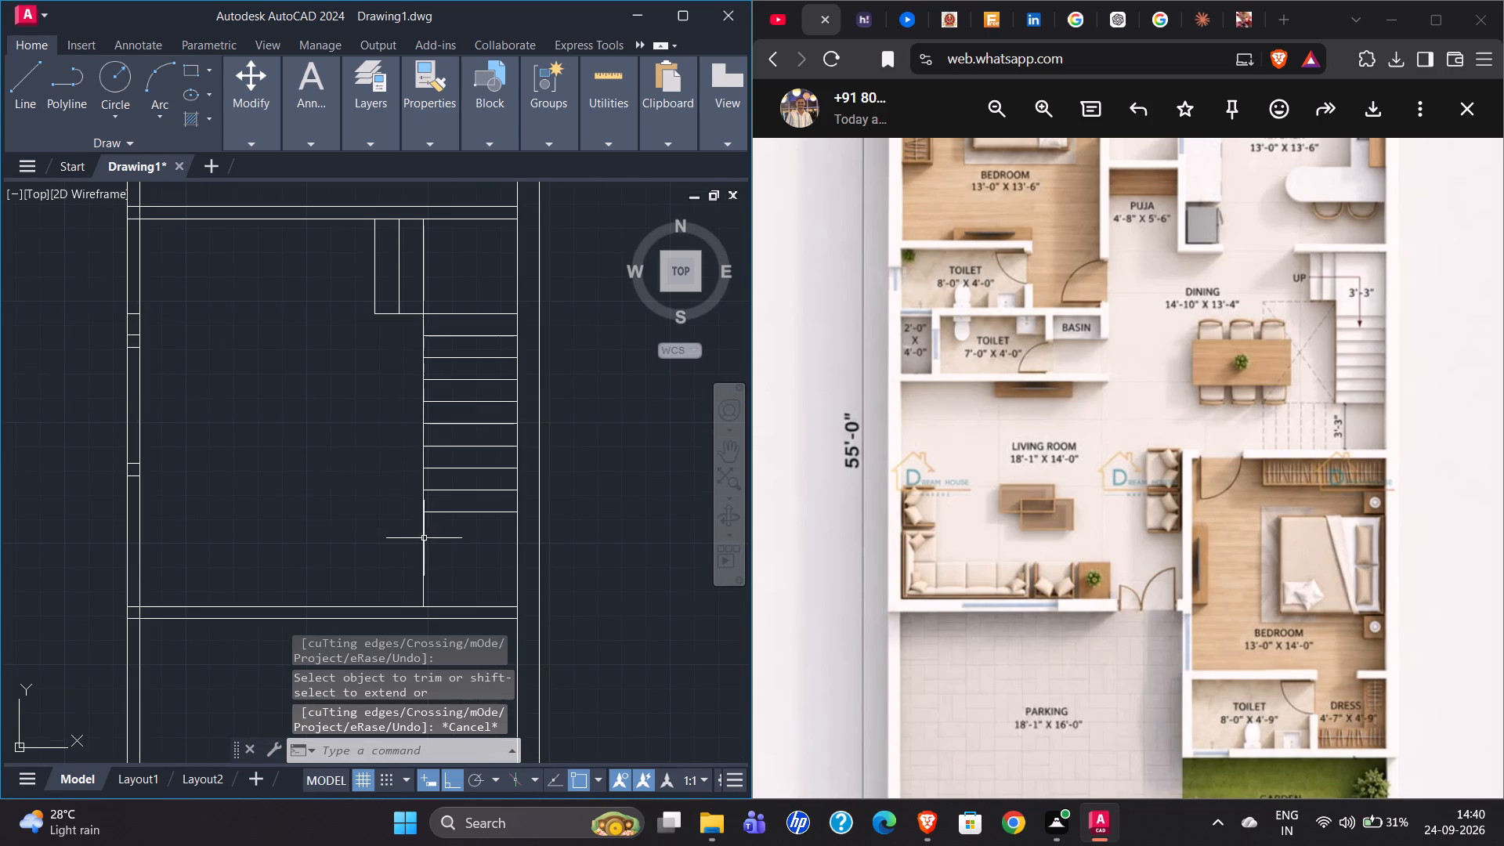
{"action": "left_click", "coordinate": [29, 102]}
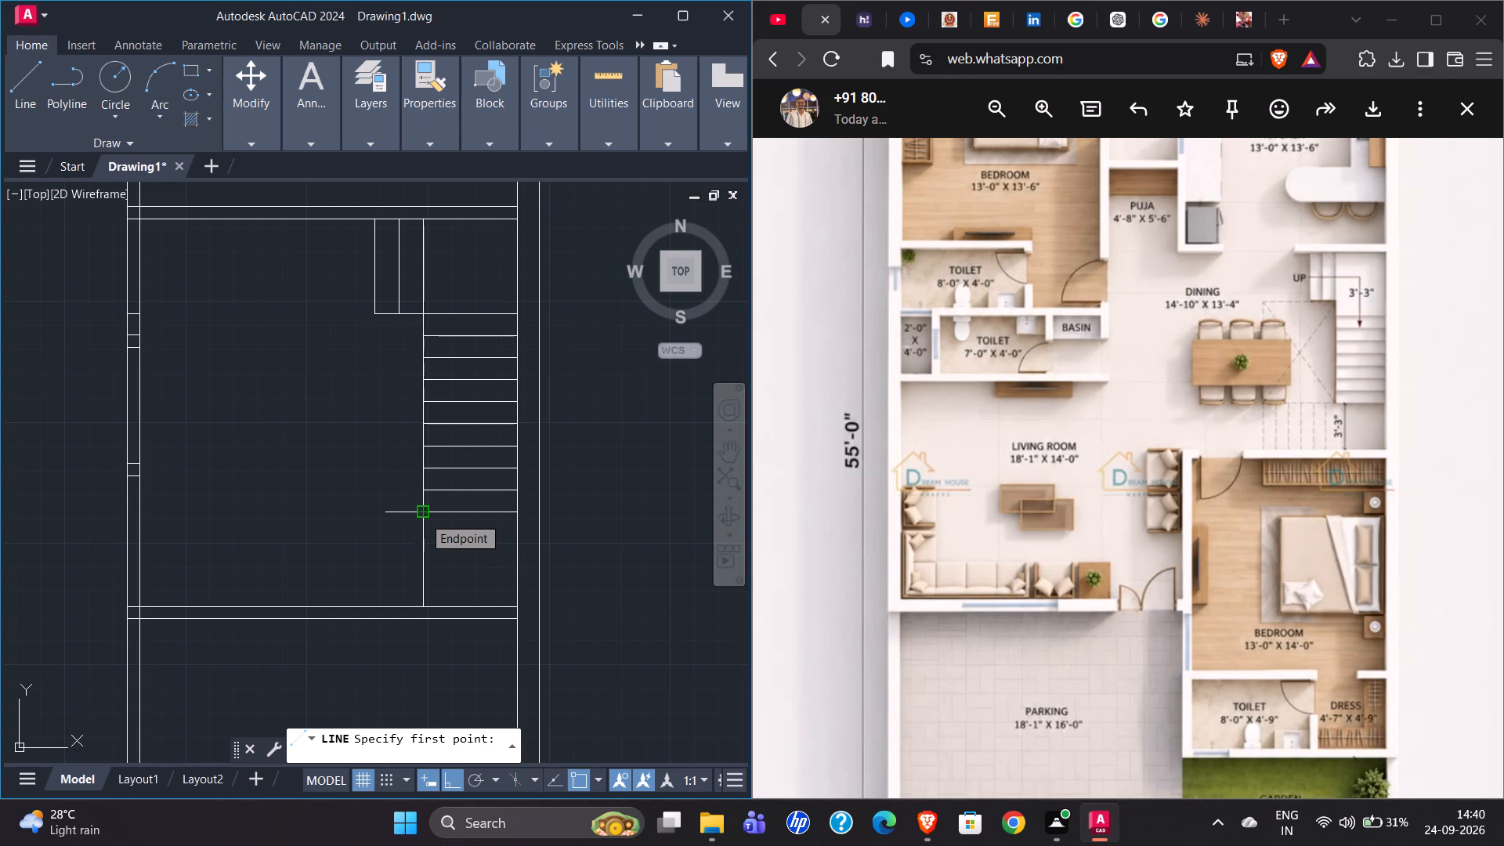
{"action": "left_click", "coordinate": [423, 516]}
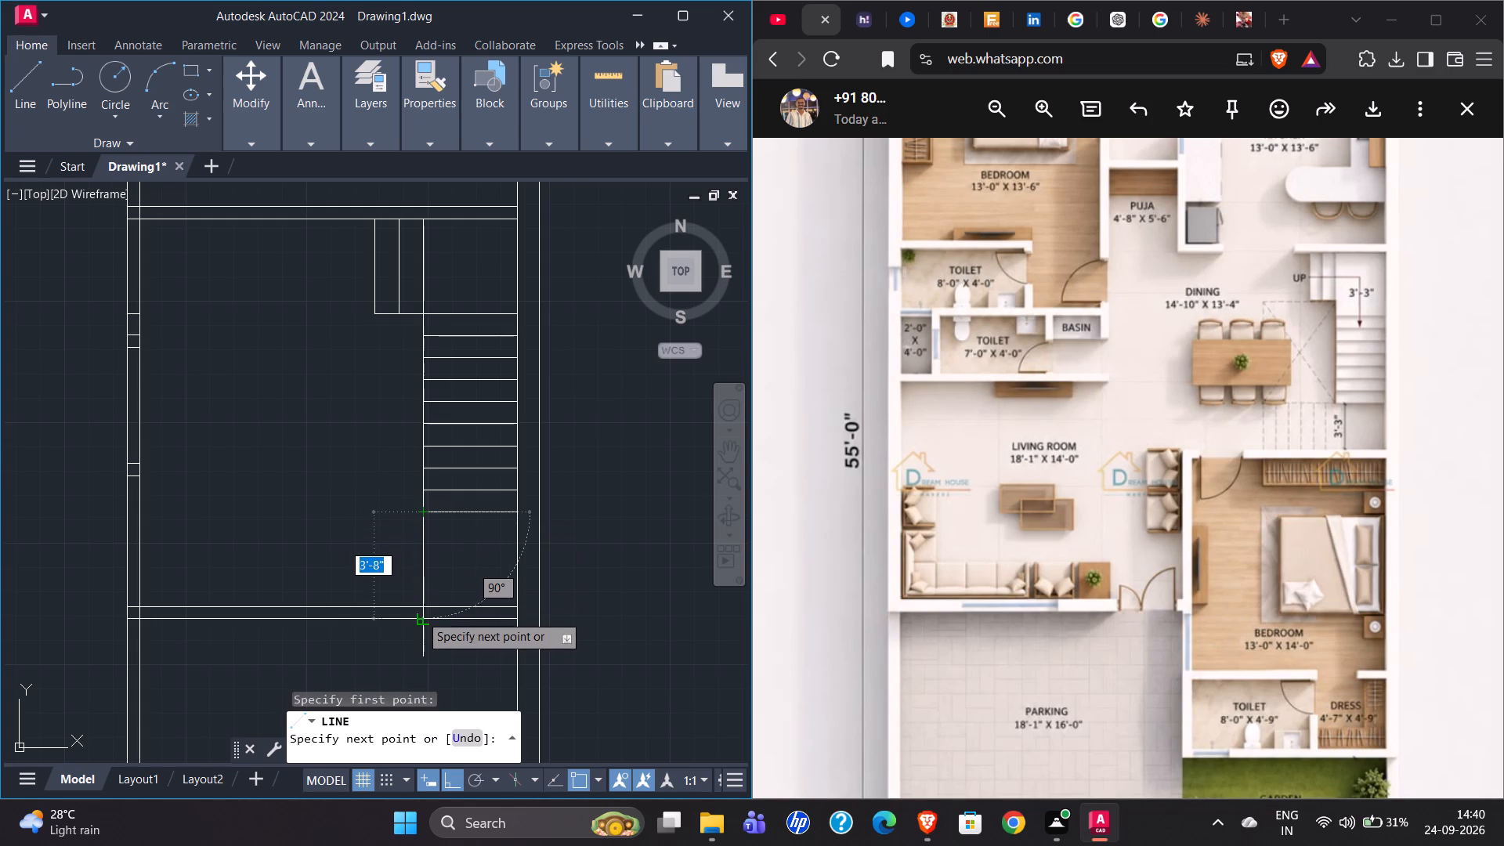
{"action": "left_click", "coordinate": [421, 609]}
{"action": "key", "text": "Escape"}
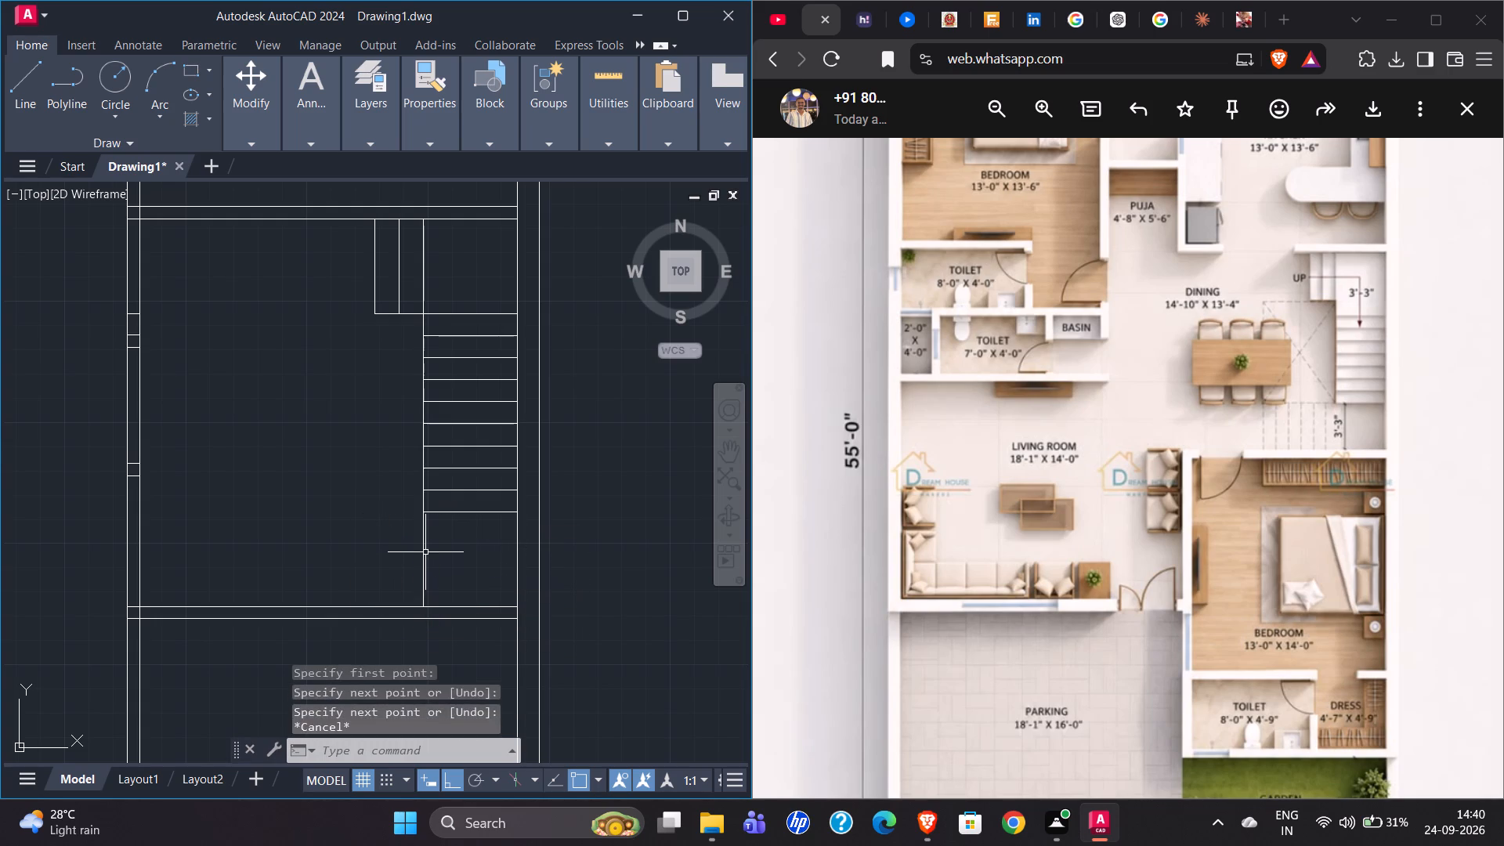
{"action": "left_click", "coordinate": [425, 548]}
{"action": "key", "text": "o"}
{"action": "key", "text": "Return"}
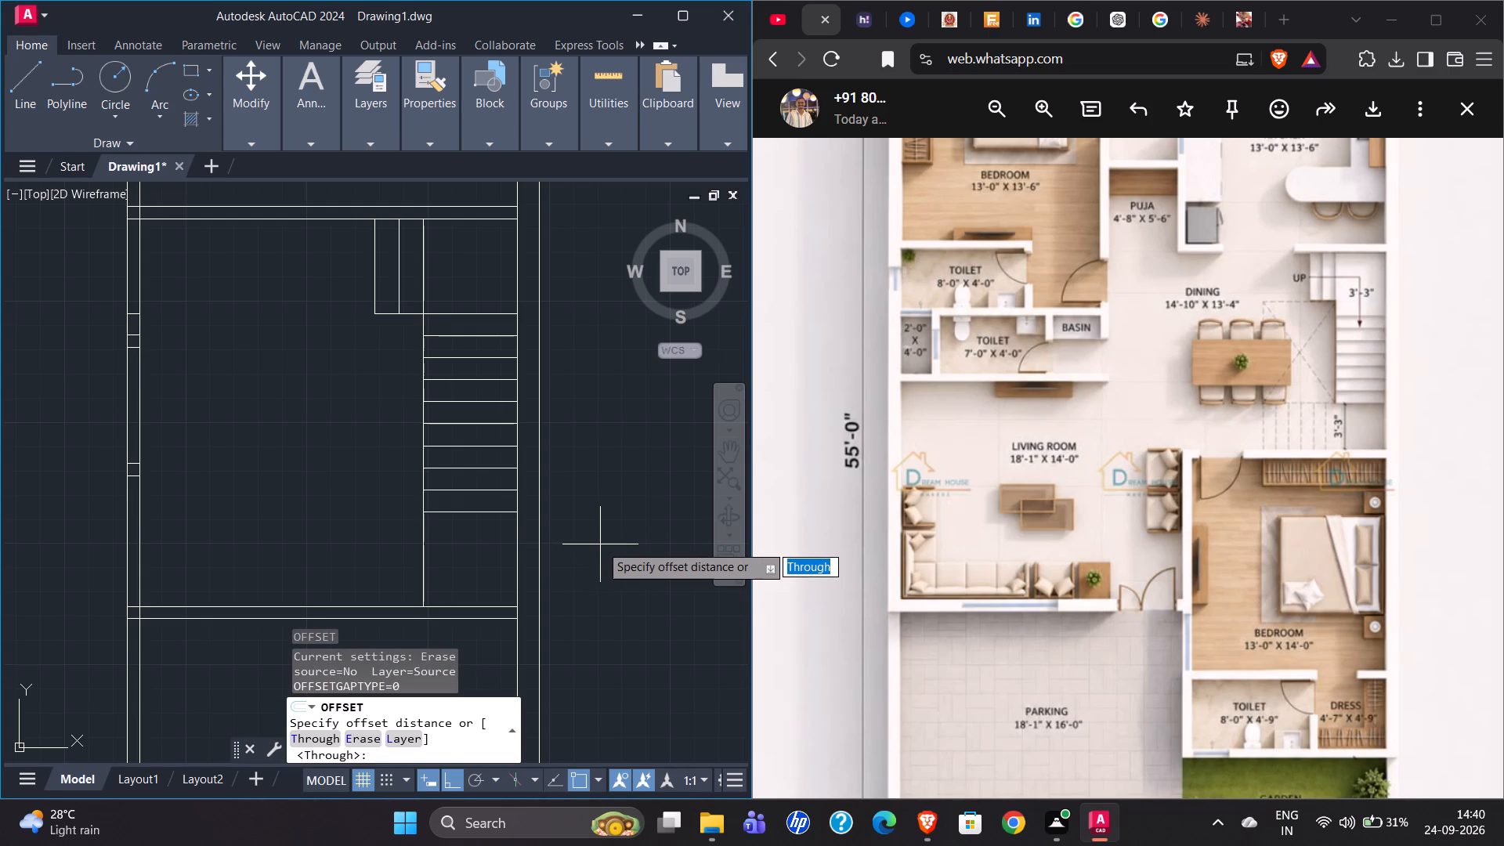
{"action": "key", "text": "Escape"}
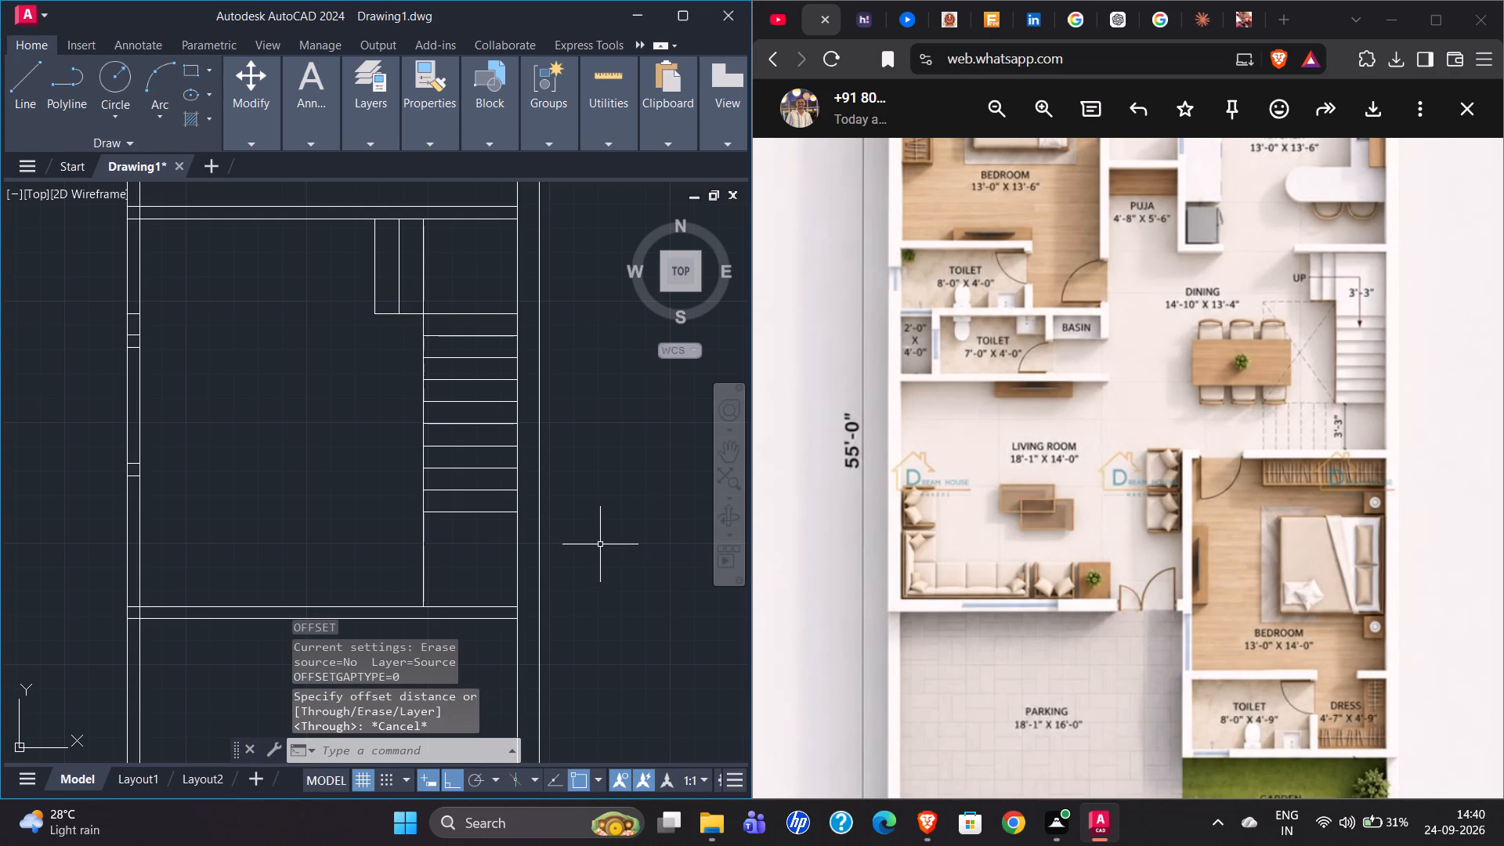
Copy the vertical line below the lowest tread westward along the wall as an array of 6 items spaced 10" apart.
{"action": "left_click", "coordinate": [424, 558]}
{"action": "type", "text": "CO"}
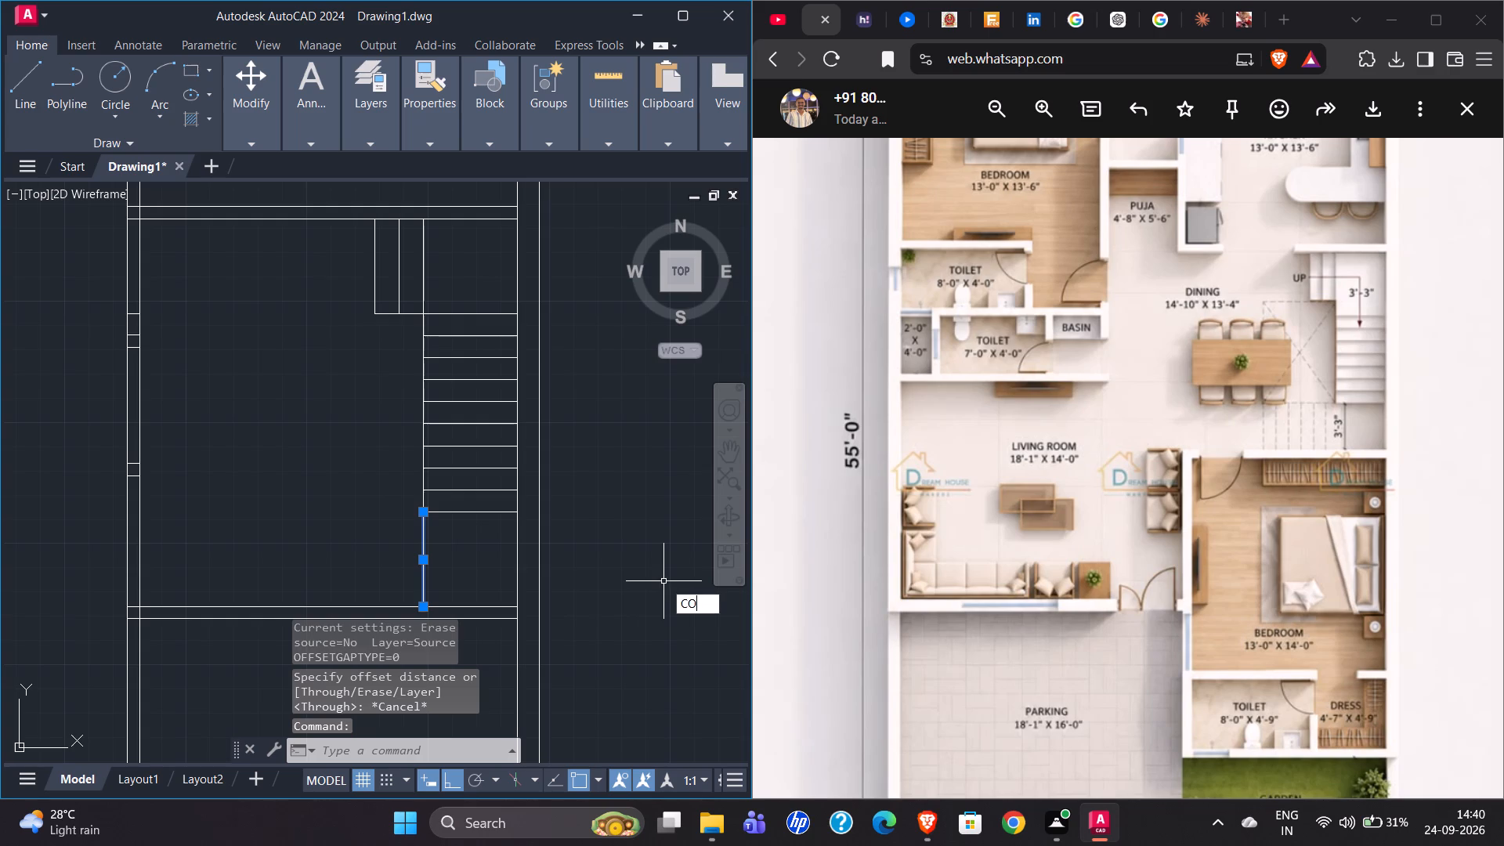
{"action": "key", "text": "Return"}
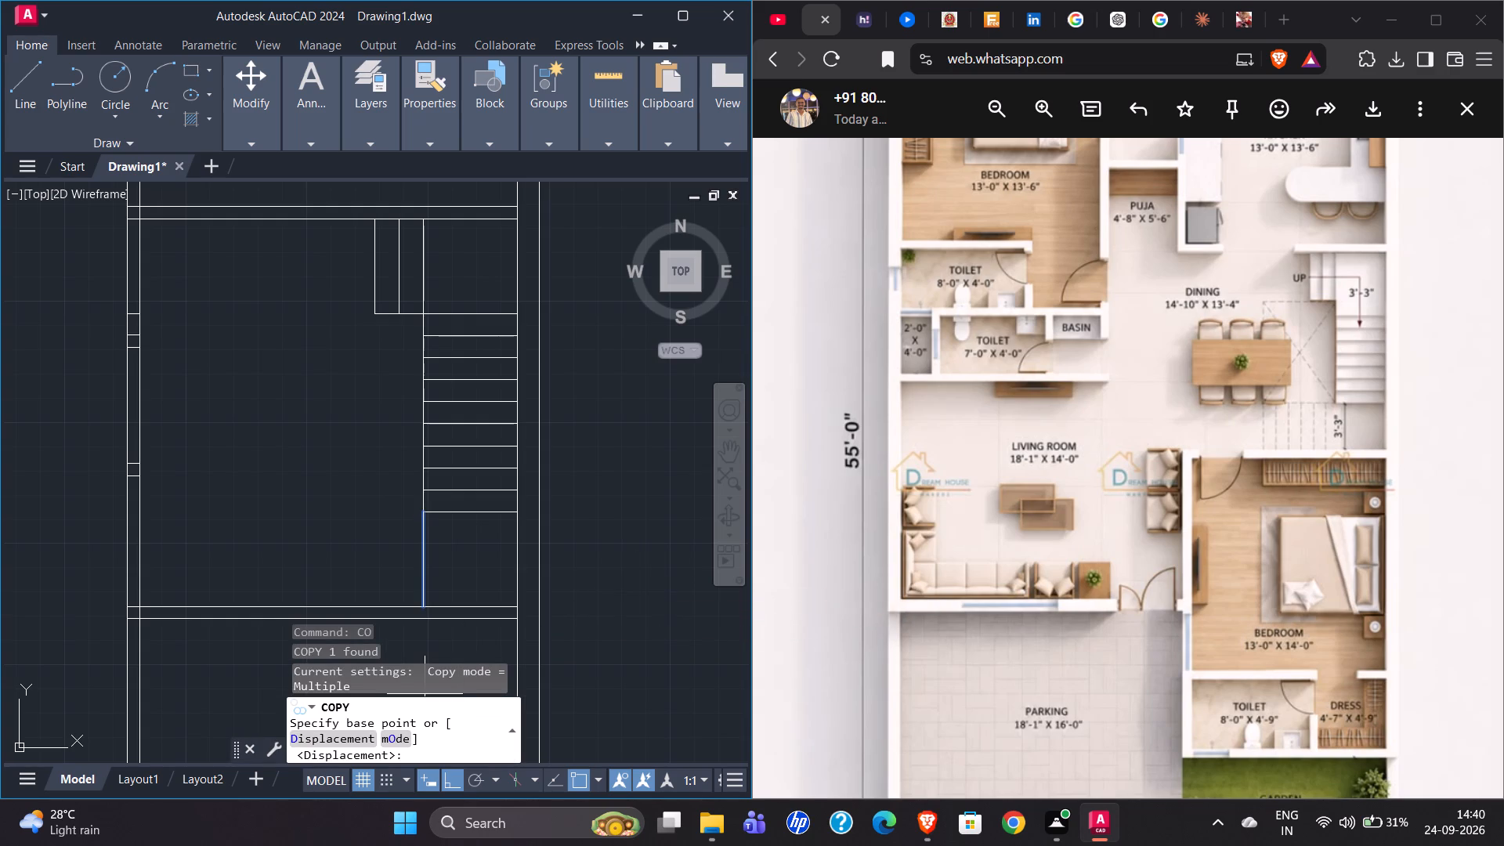
{"action": "left_click", "coordinate": [422, 605]}
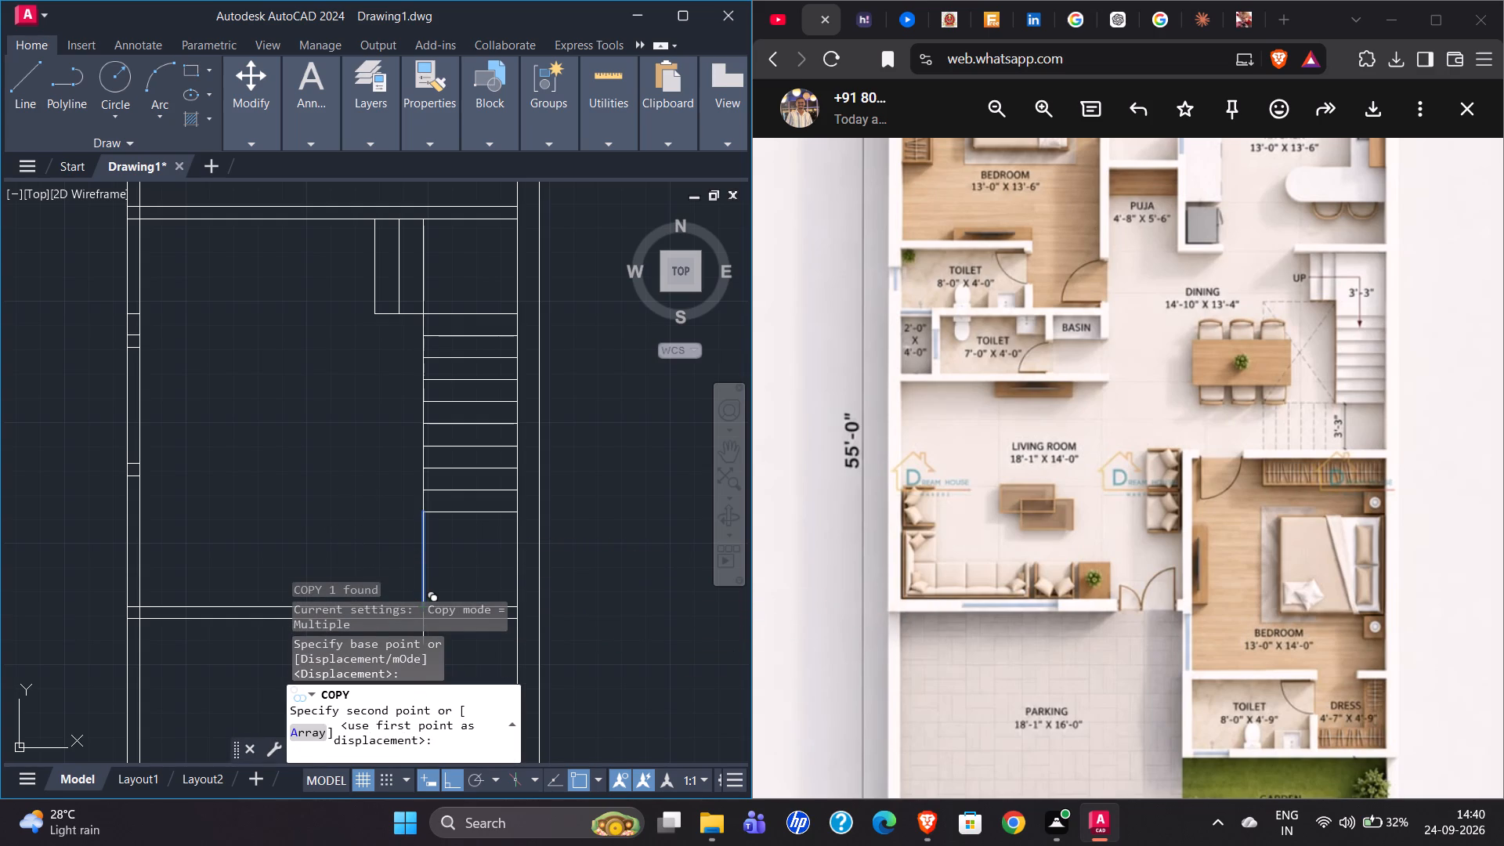
{"action": "left_click", "coordinate": [314, 733]}
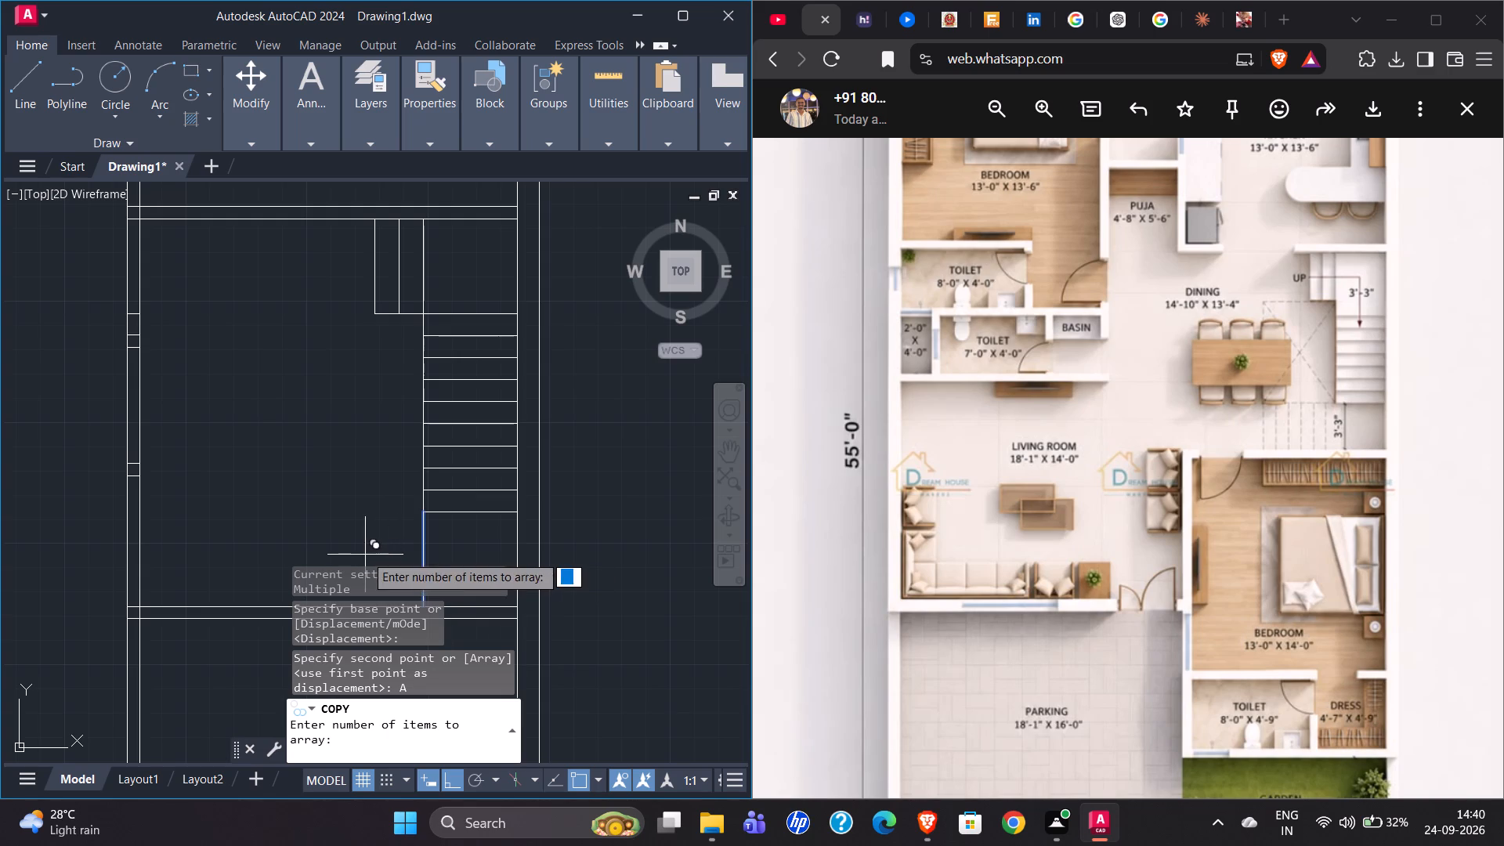
{"action": "scroll", "coordinate": [442, 399], "scroll_direction": "down", "scroll_amount": 2}
{"action": "scroll", "coordinate": [403, 480], "scroll_direction": "up", "scroll_amount": 4}
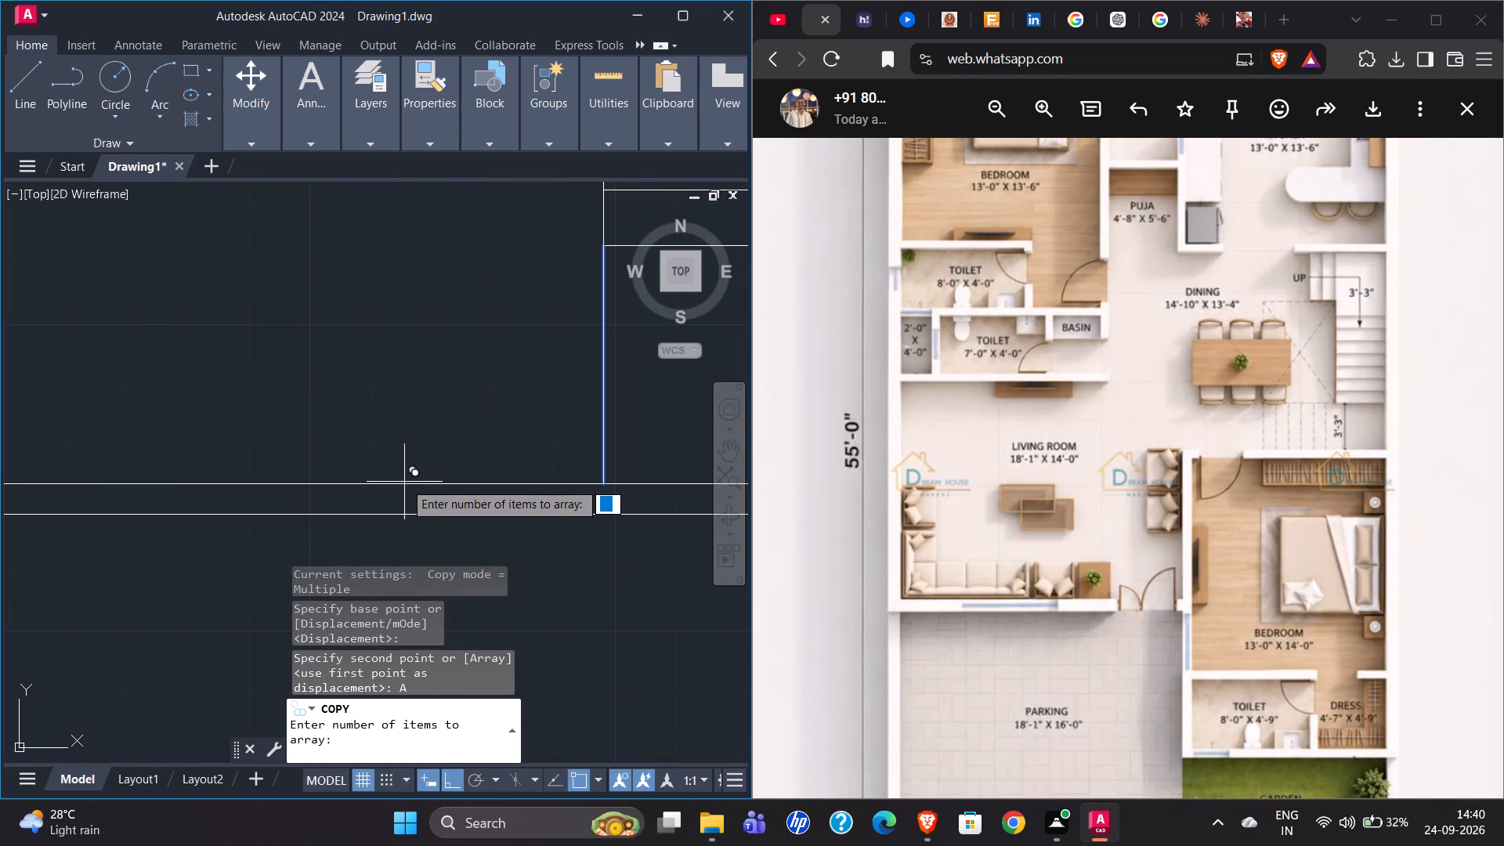
{"action": "key", "text": "6"}
{"action": "key", "text": "Return"}
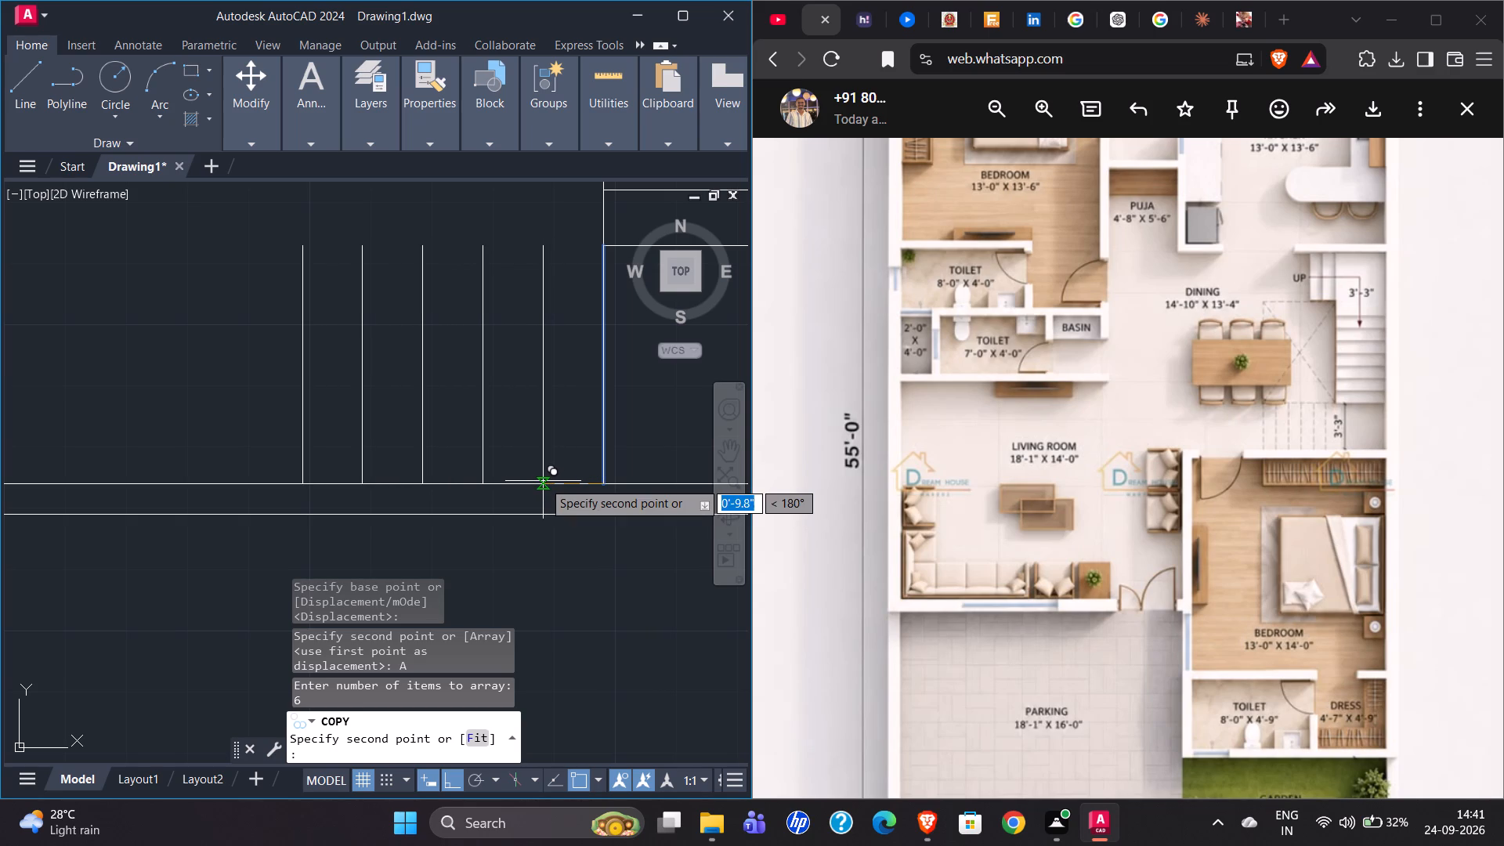
{"action": "key", "text": "0"}
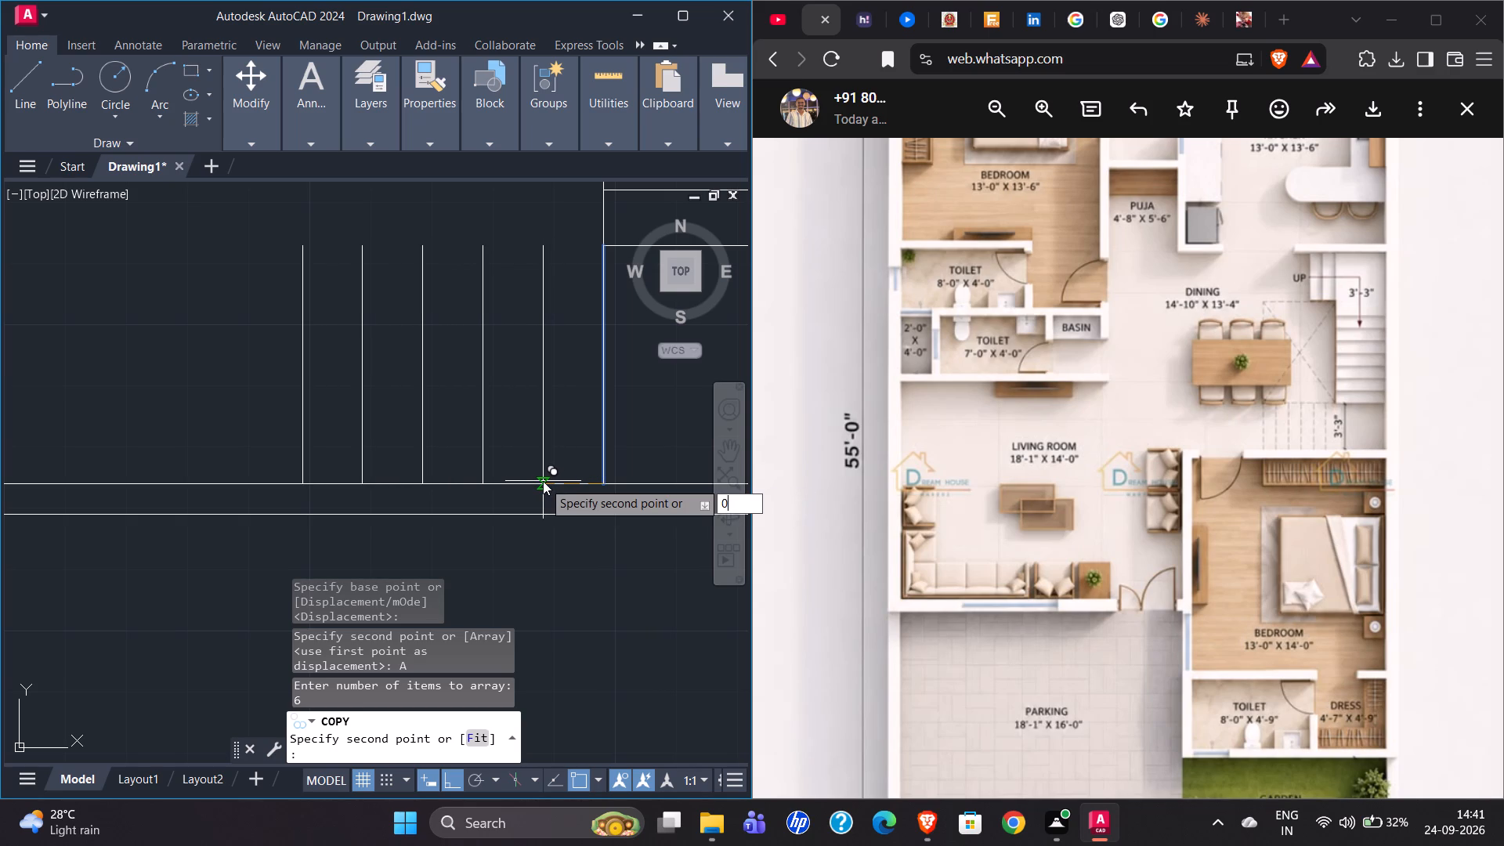
{"action": "key", "text": "BackSpace"}
{"action": "type", "text": "10\""}
{"action": "key", "text": "Return"}
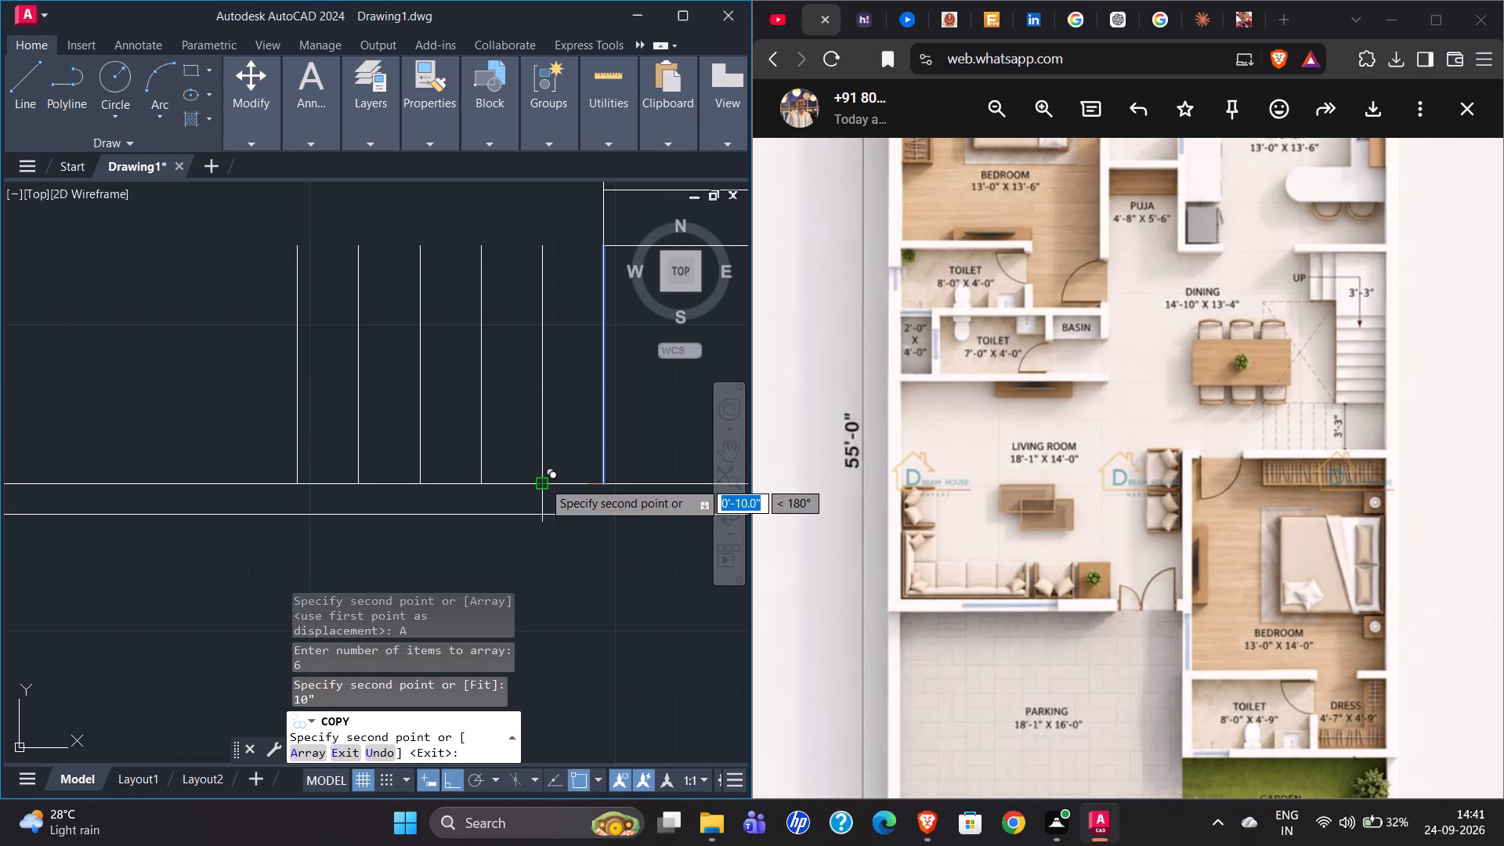
{"action": "scroll", "coordinate": [446, 428], "scroll_direction": "down", "scroll_amount": 2}
{"action": "scroll", "coordinate": [458, 281], "scroll_direction": "up", "scroll_amount": 1}
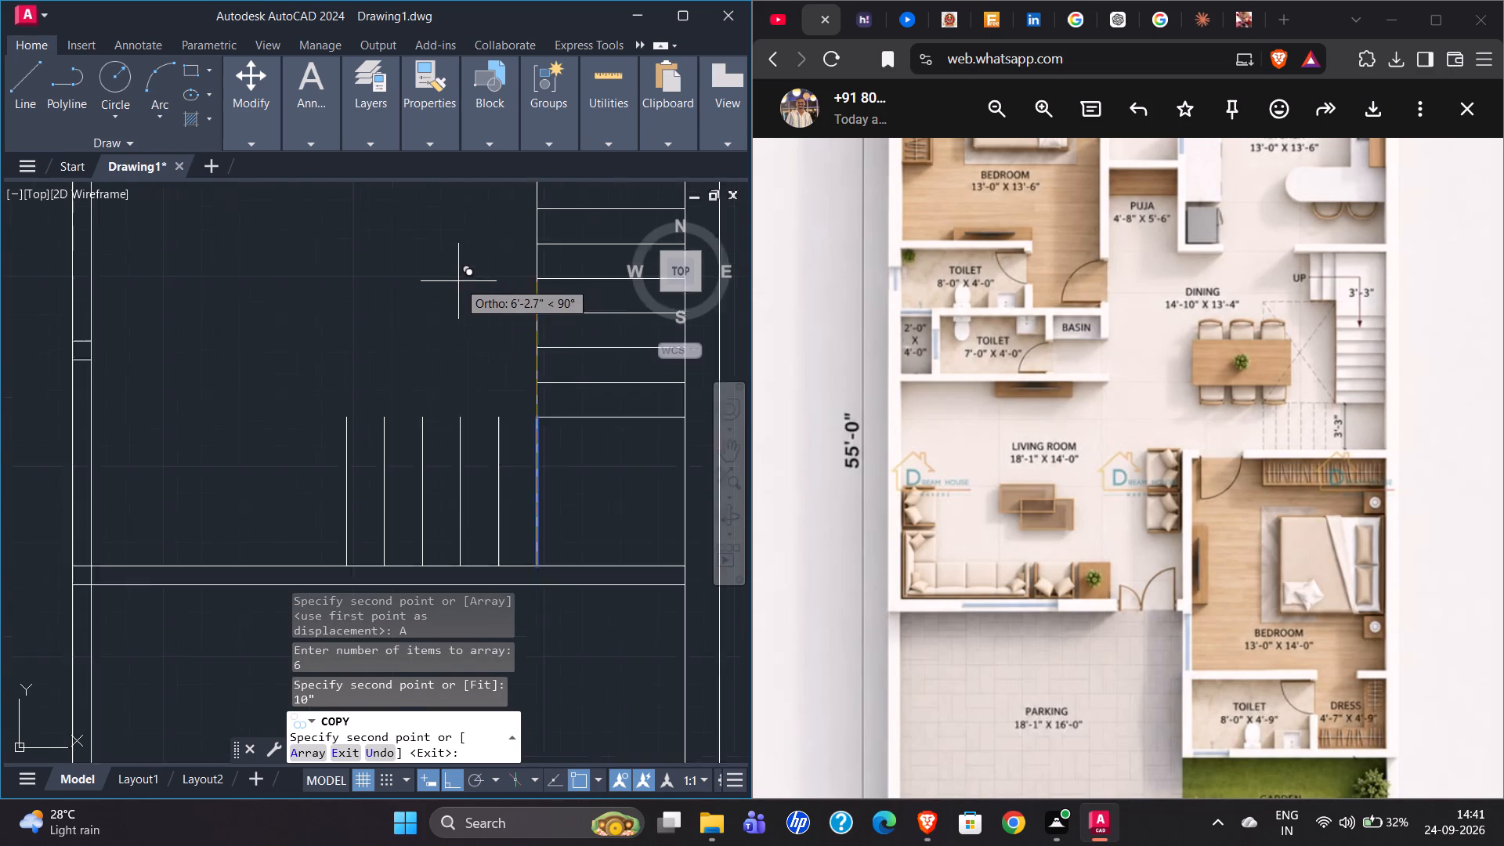
{"action": "scroll", "coordinate": [458, 281], "scroll_direction": "up", "scroll_amount": 1}
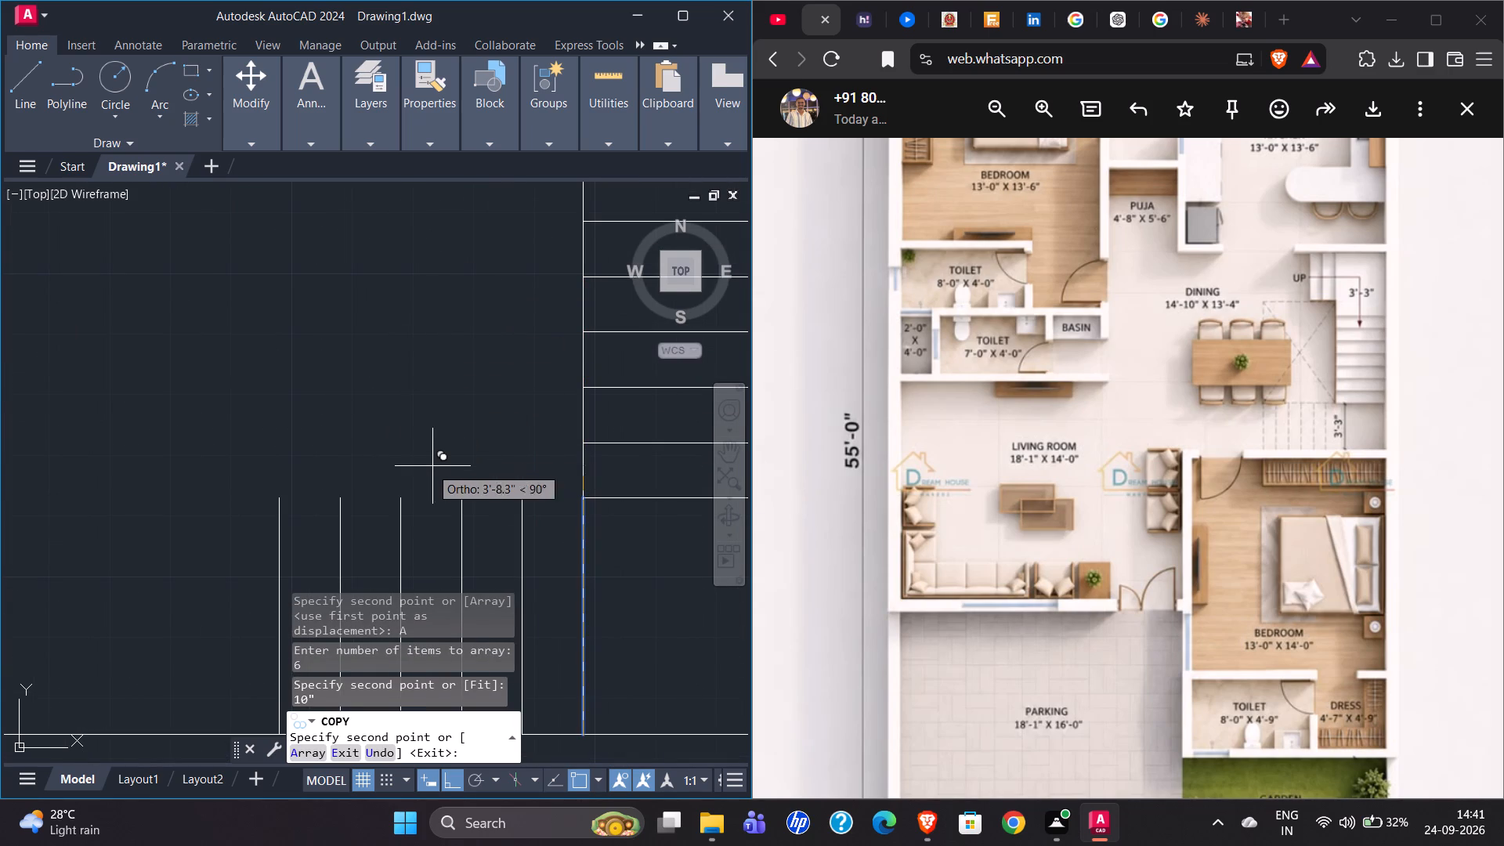
{"action": "scroll", "coordinate": [337, 457], "scroll_direction": "down", "scroll_amount": 2}
{"action": "key", "text": "Escape"}
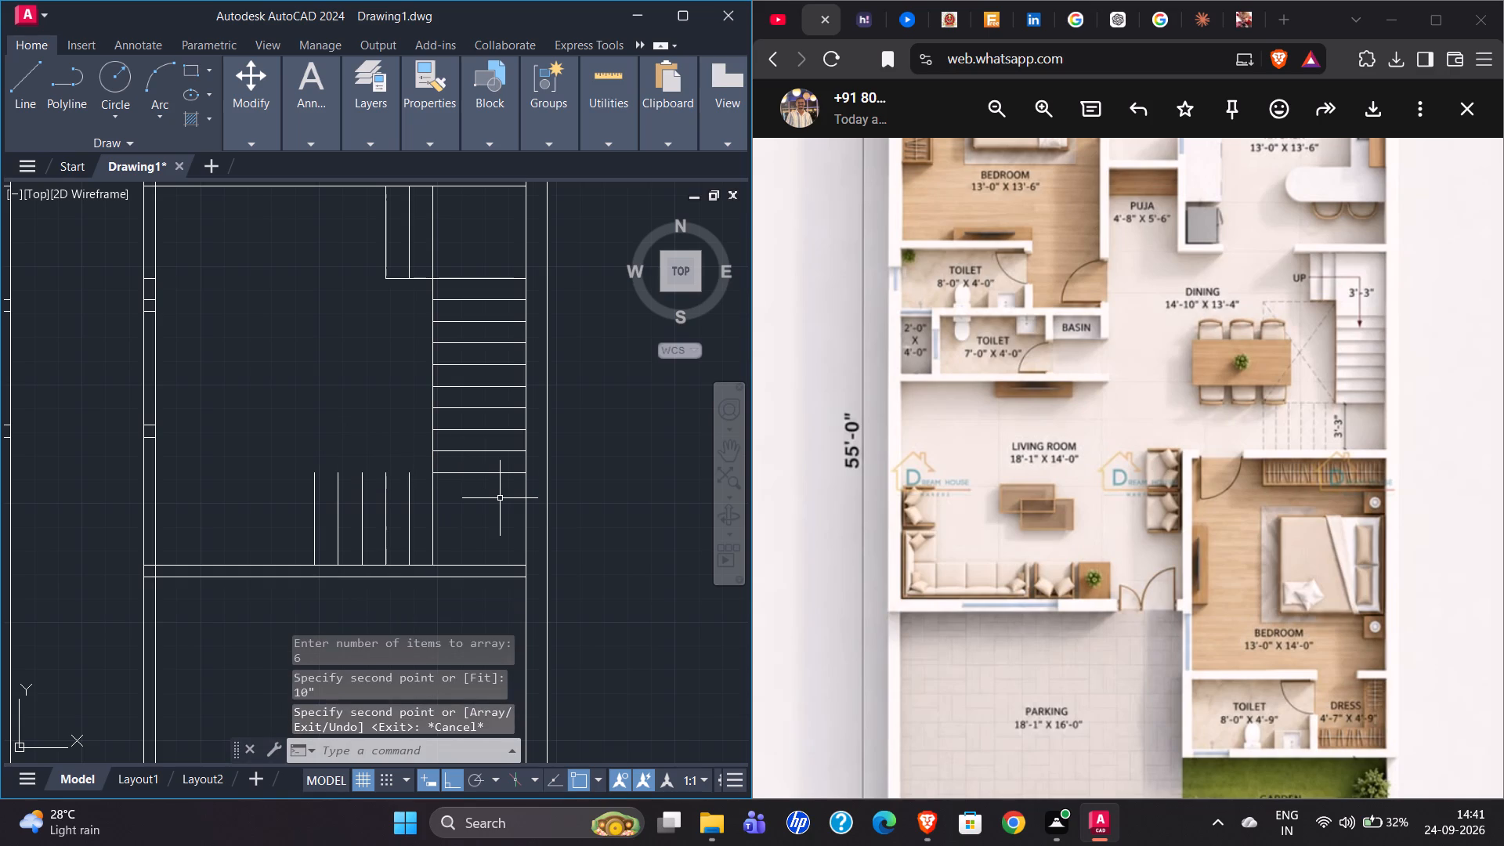
Extend the lowest horizontal tread line west across the tops of the new vertical treads to the westernmost one.
{"action": "key", "text": "e"}
{"action": "key", "text": "x"}
{"action": "key", "text": "Return"}
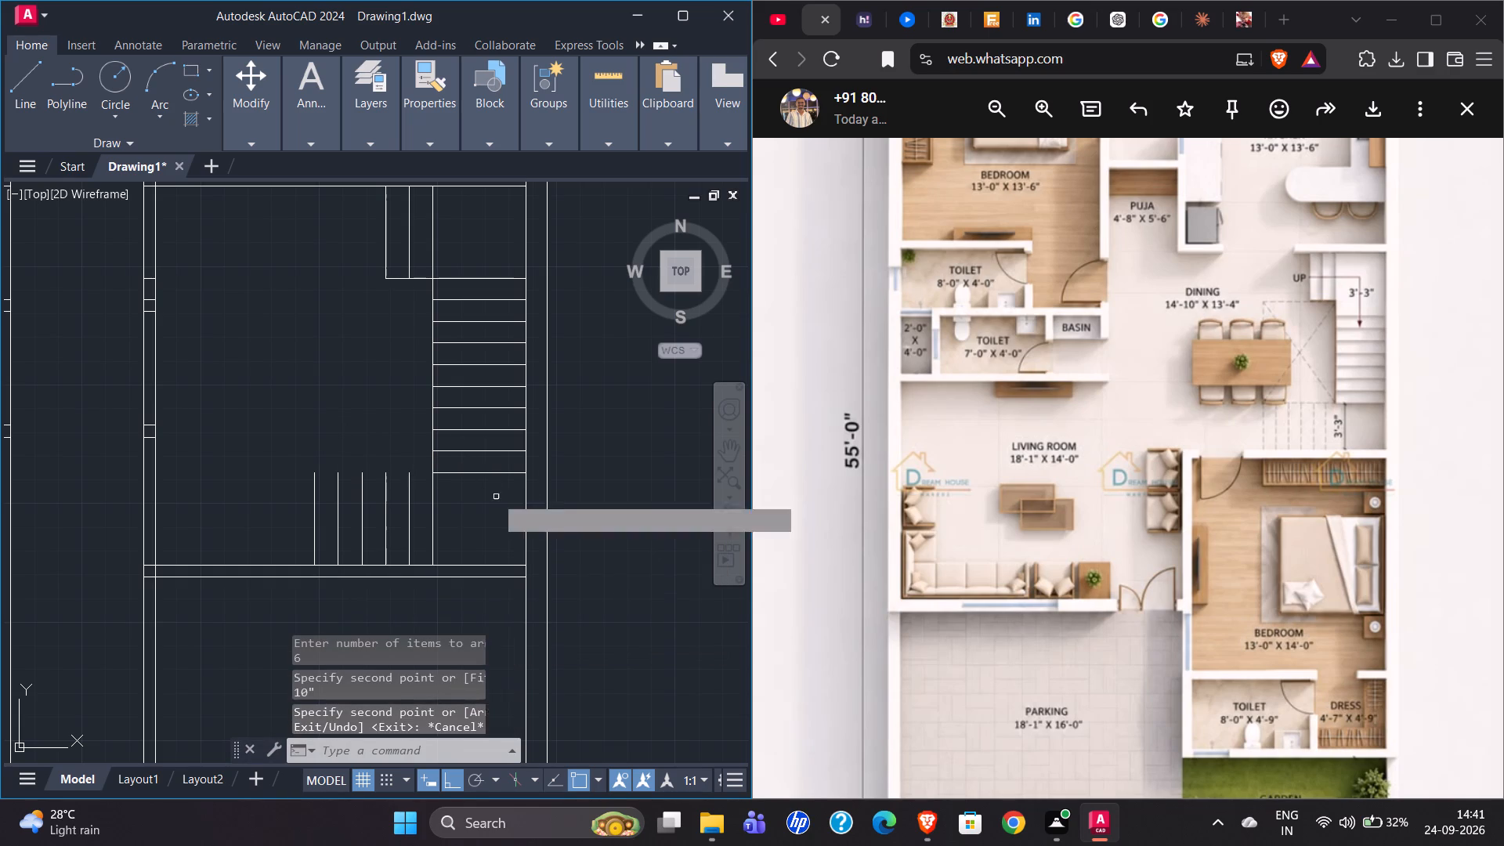
{"action": "left_click", "coordinate": [456, 474]}
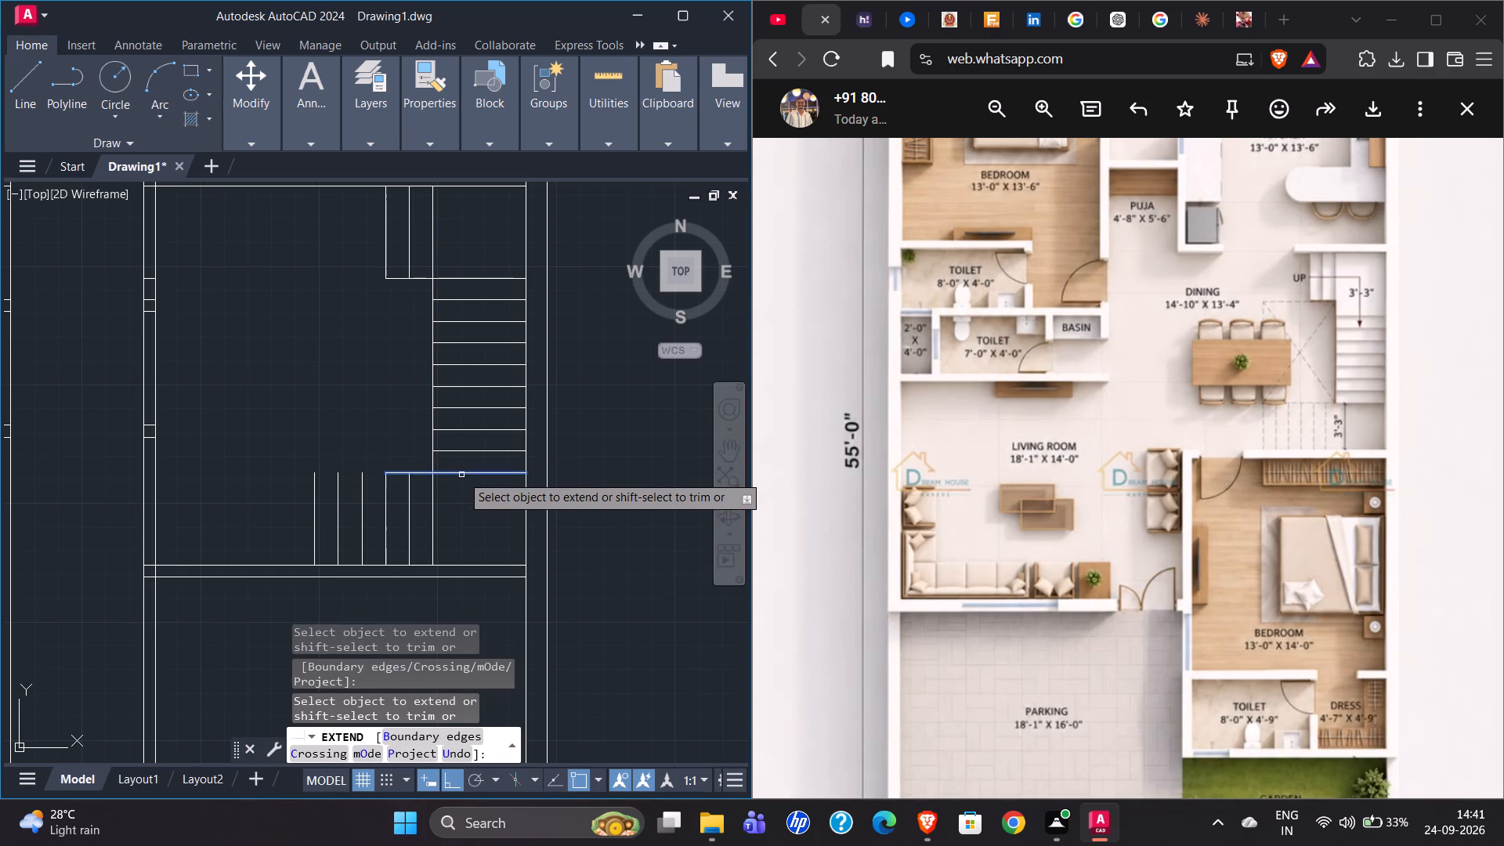
{"action": "left_click", "coordinate": [461, 475]}
{"action": "left_click", "coordinate": [475, 474]}
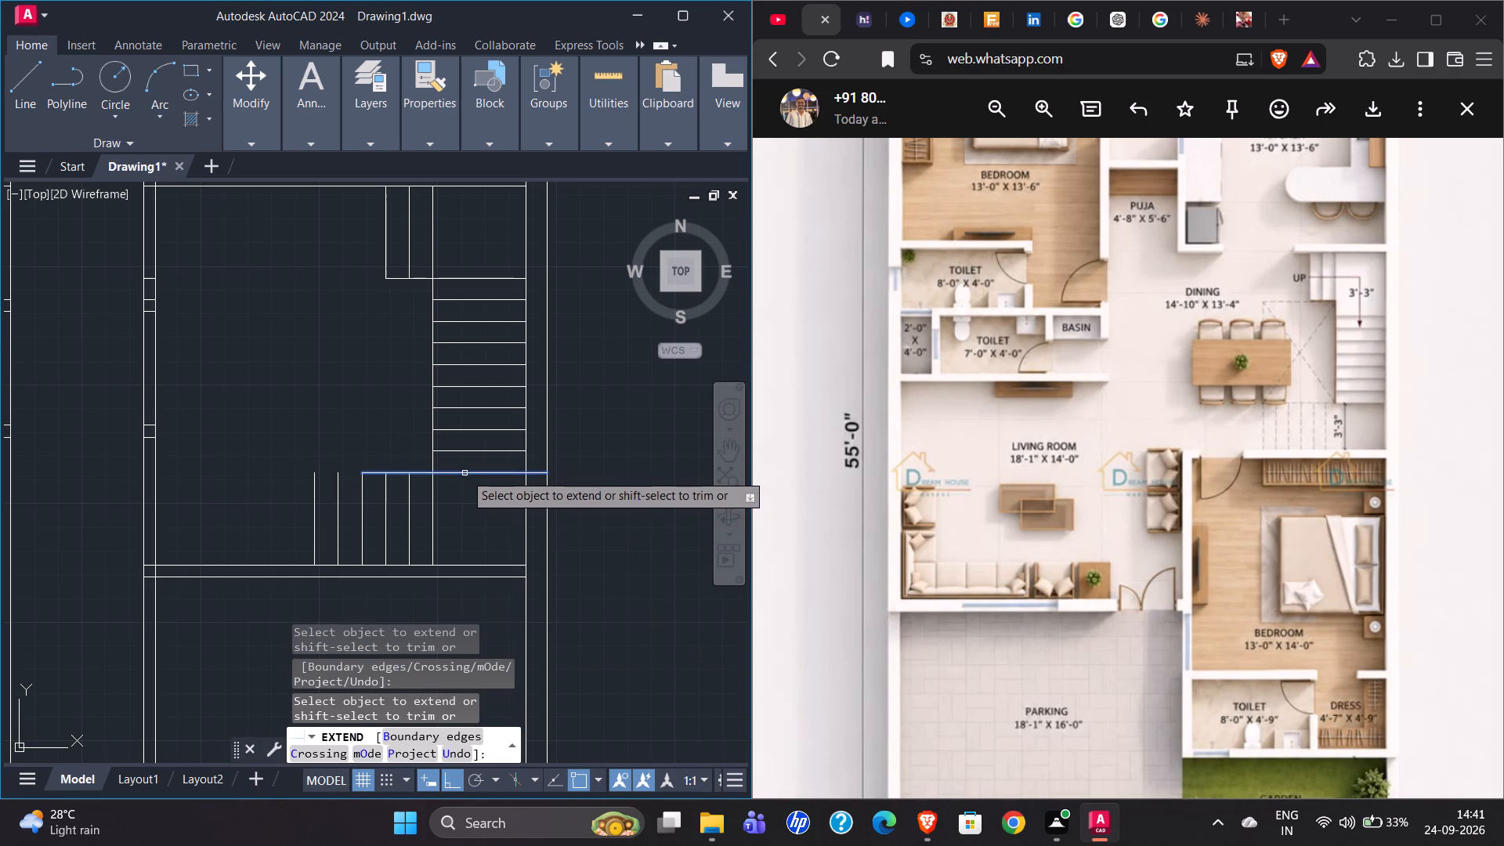
{"action": "left_click", "coordinate": [465, 472]}
{"action": "left_click", "coordinate": [465, 474]}
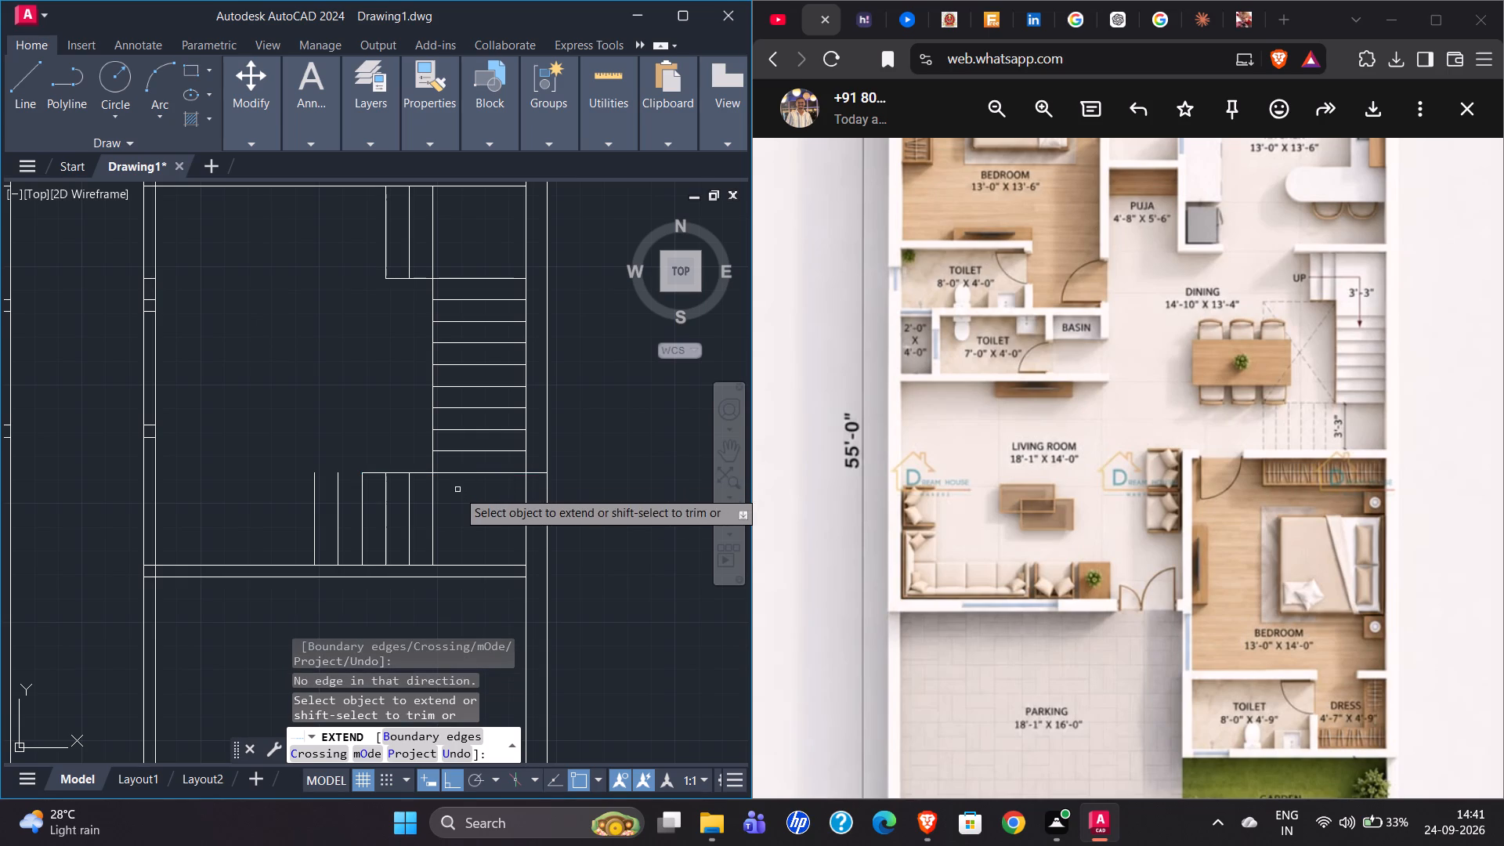
{"action": "left_click", "coordinate": [454, 472]}
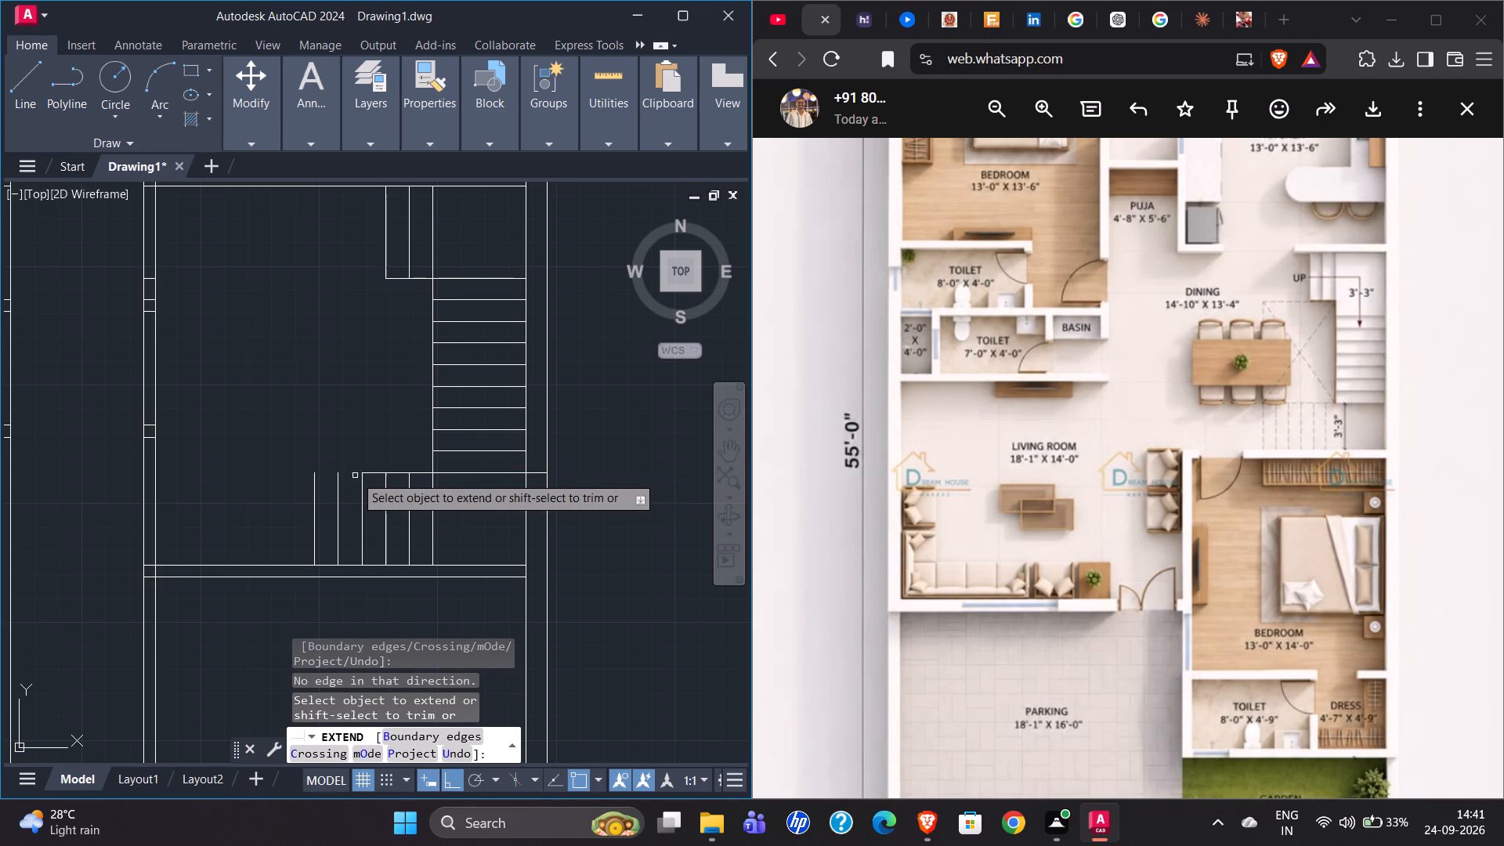
{"action": "left_click", "coordinate": [367, 473]}
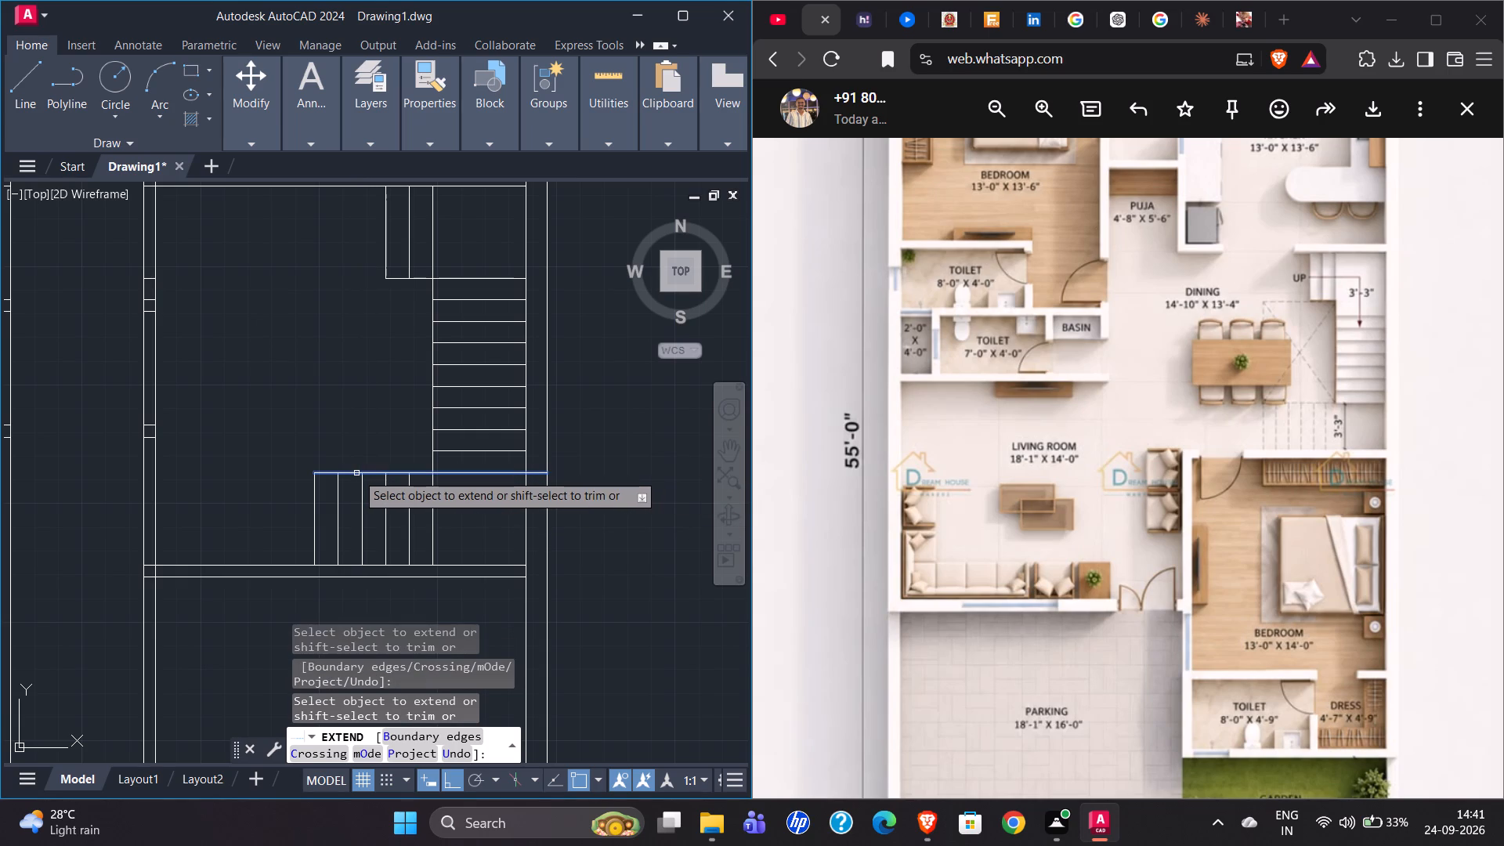
{"action": "left_click", "coordinate": [356, 473]}
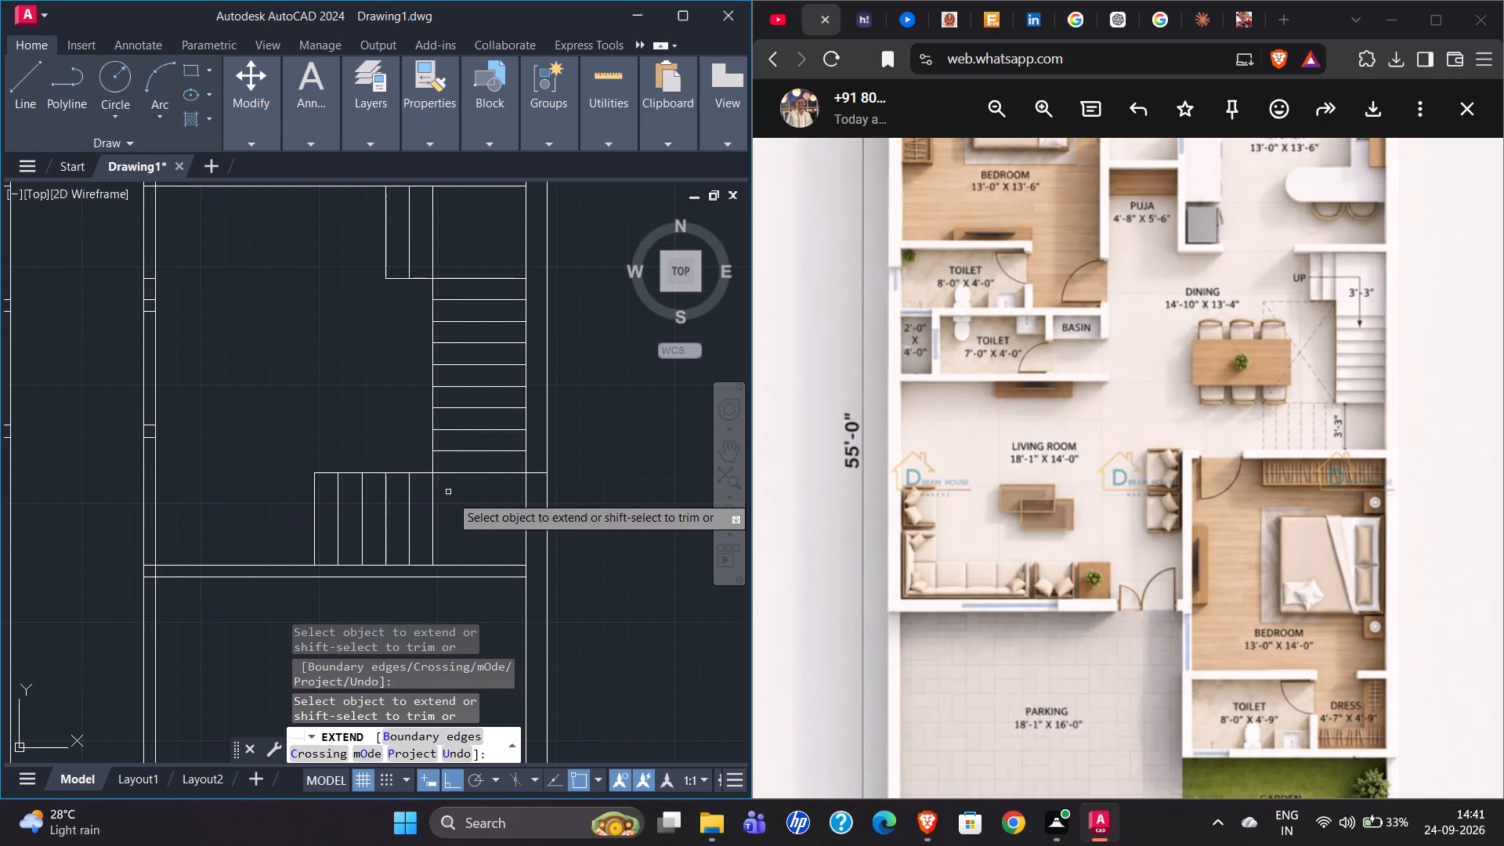
{"action": "key", "text": "Escape"}
With the five new vertical treads selected, load the ACAD_ISO02W100 ISO dash linetype into the drawing.
{"action": "left_click_drag", "start_coordinate": [414, 503], "coordinate": [277, 501]}
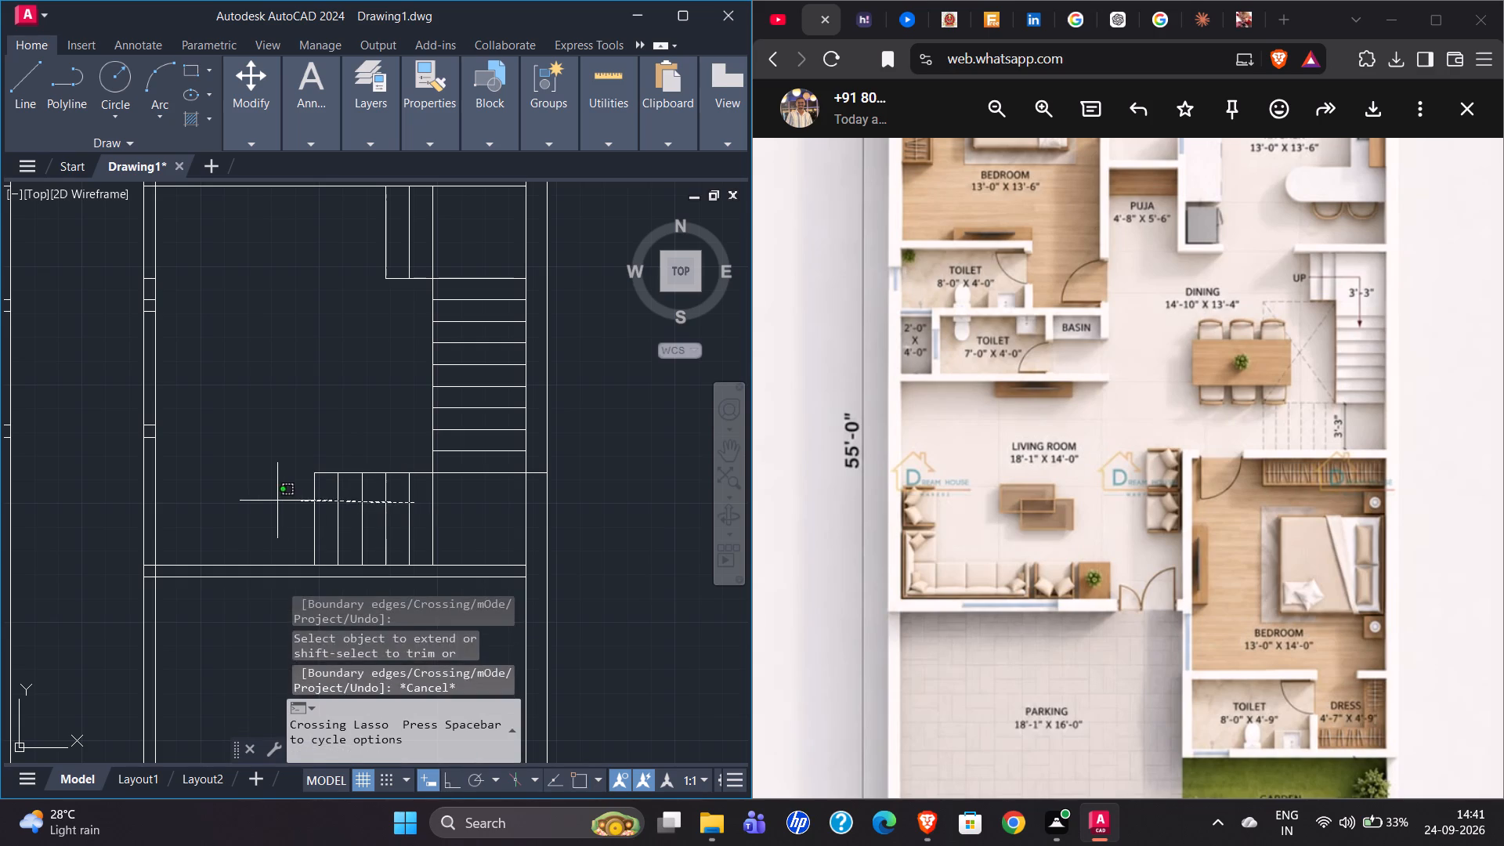
{"action": "left_click_drag", "start_coordinate": [277, 501], "coordinate": [275, 501]}
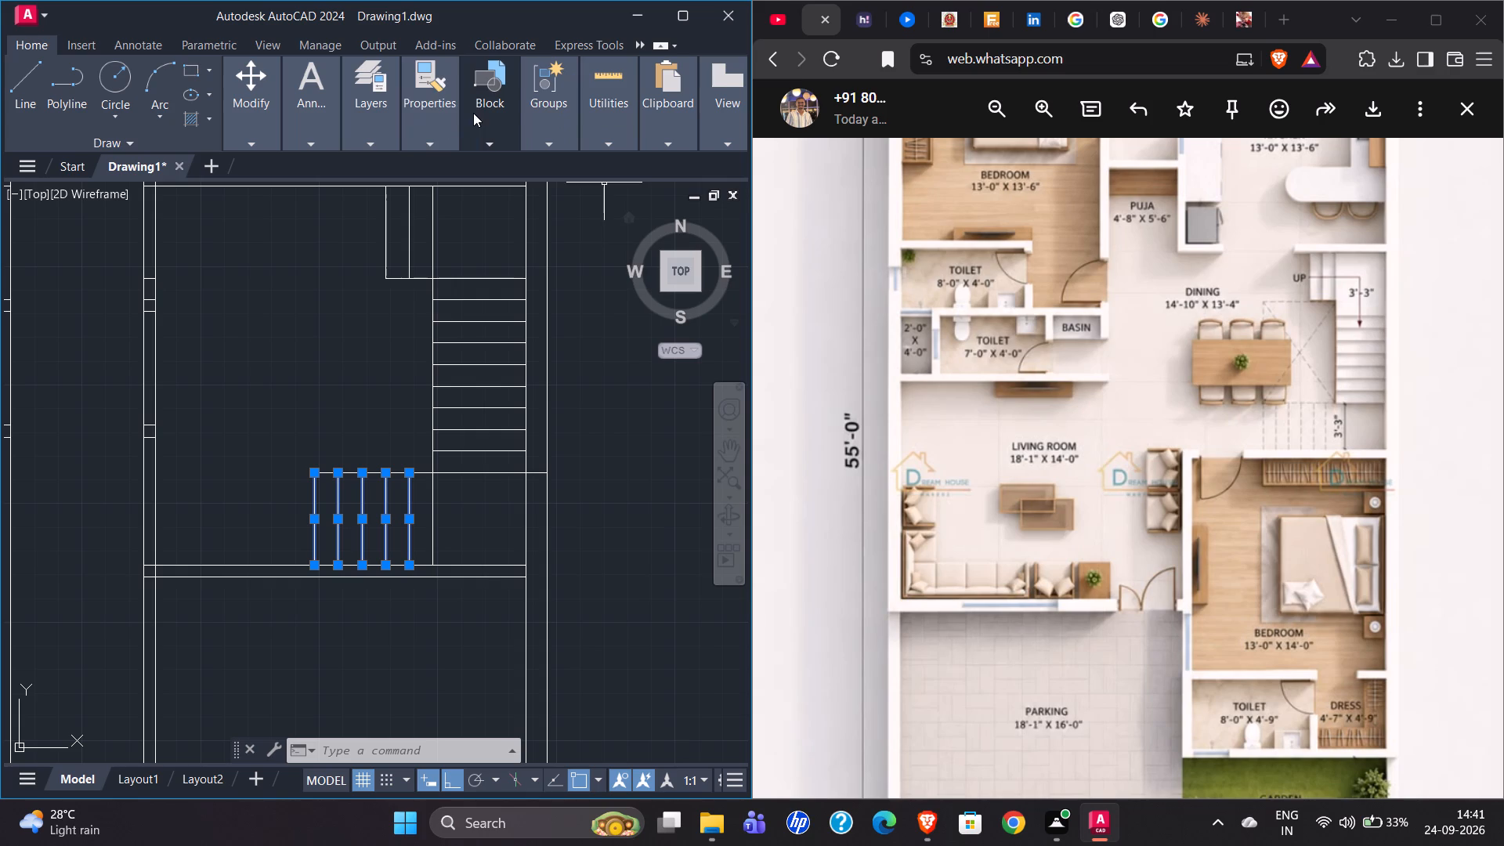
{"action": "left_click", "coordinate": [443, 125]}
{"action": "left_click", "coordinate": [596, 215]}
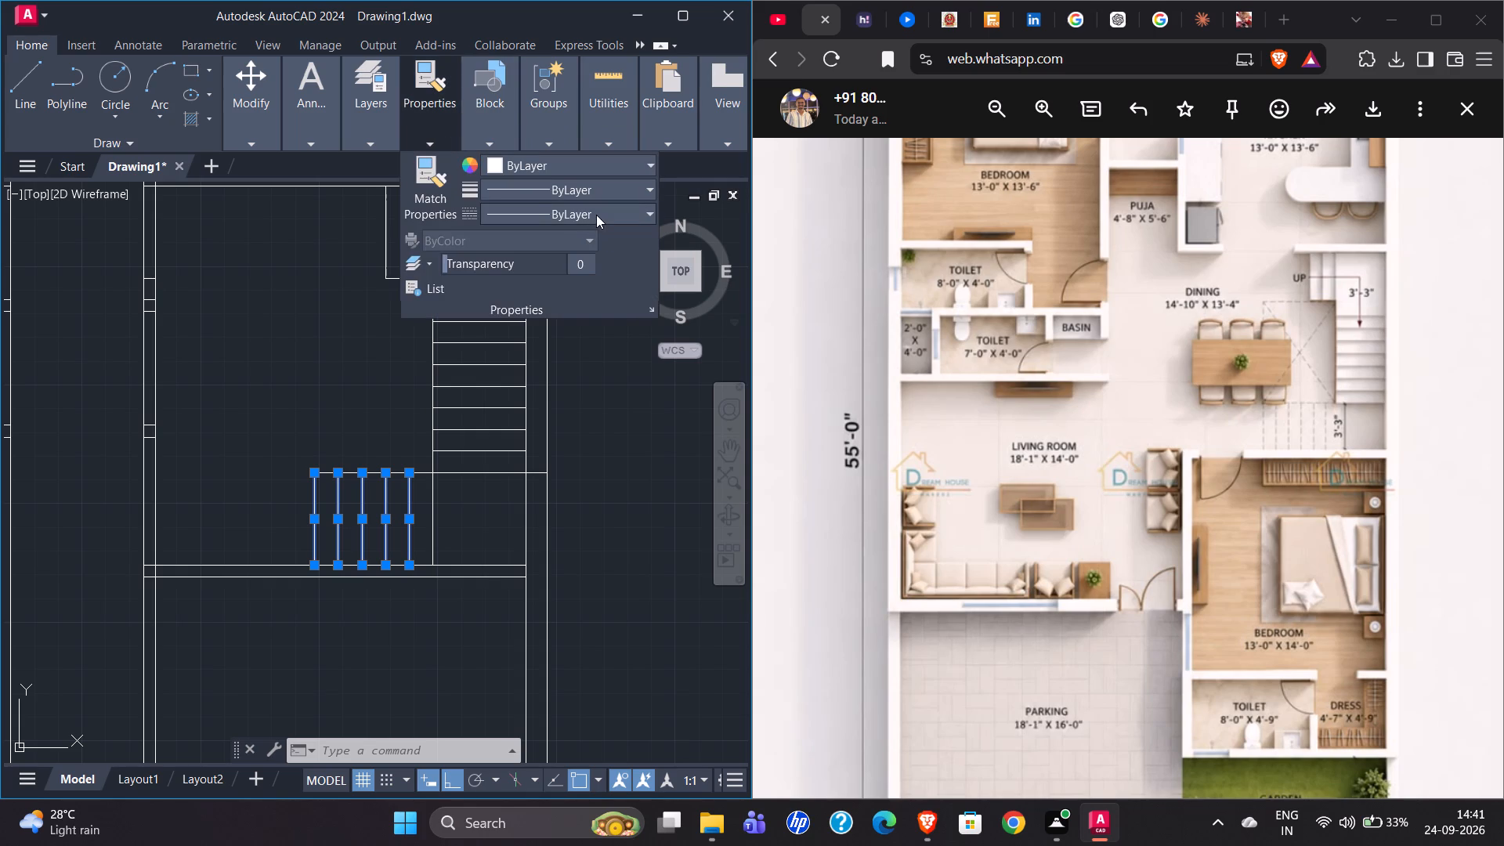
{"action": "left_click", "coordinate": [569, 302]}
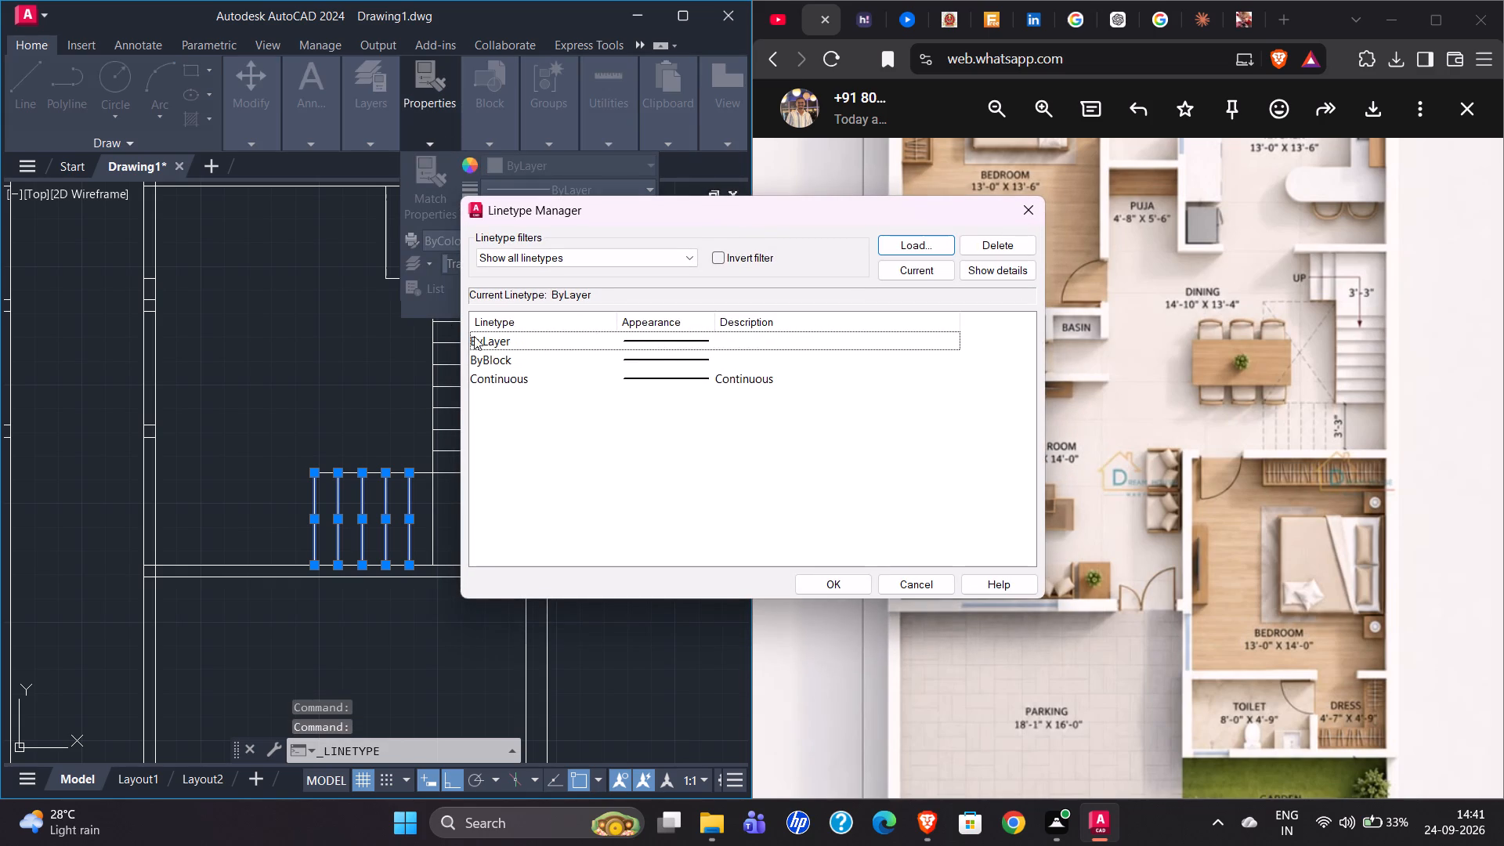
{"action": "left_click", "coordinate": [919, 240]}
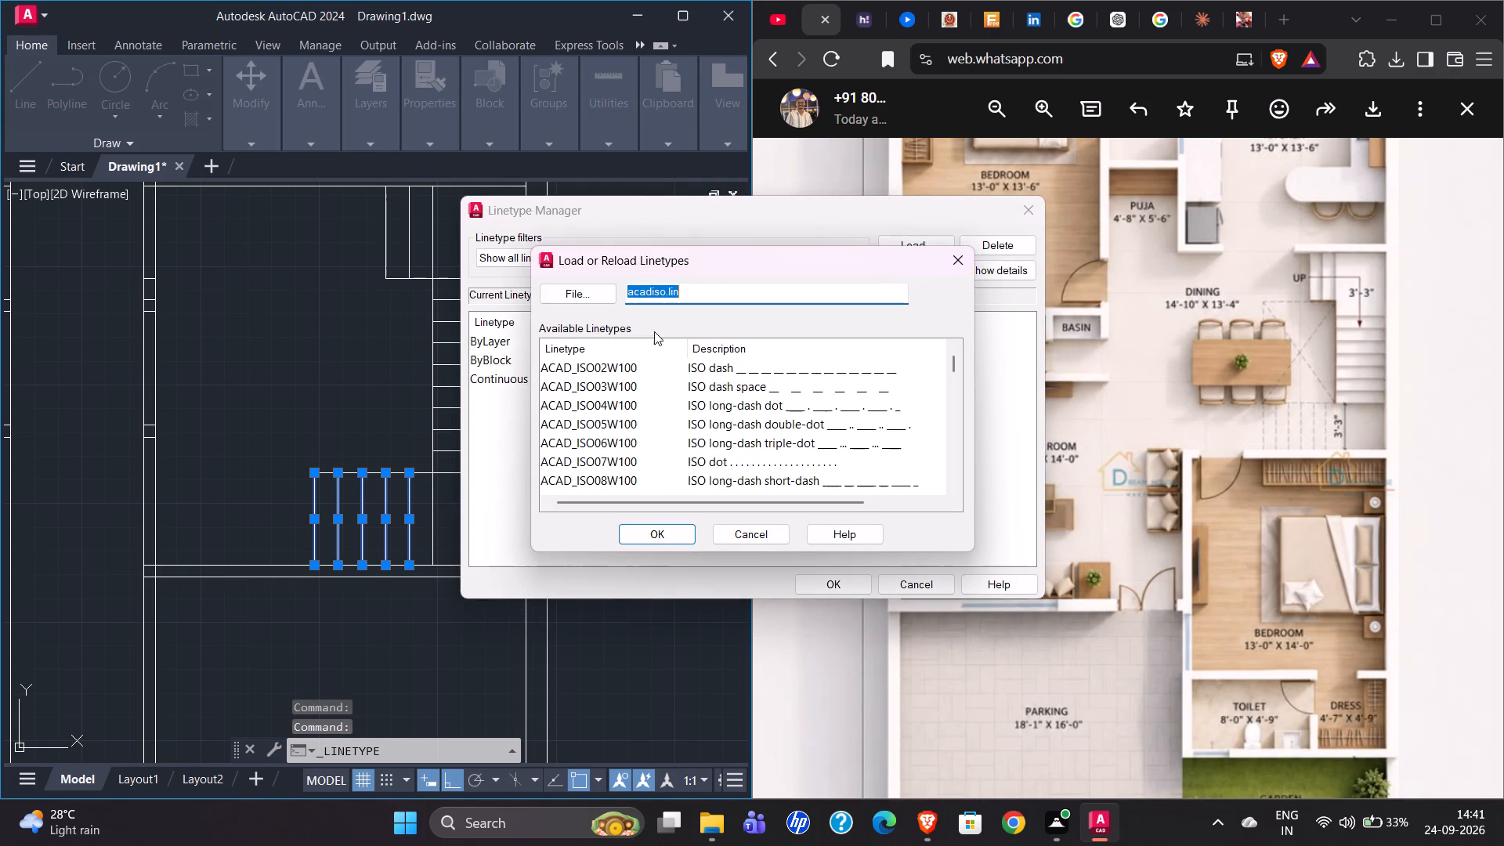
{"action": "left_click", "coordinate": [802, 368]}
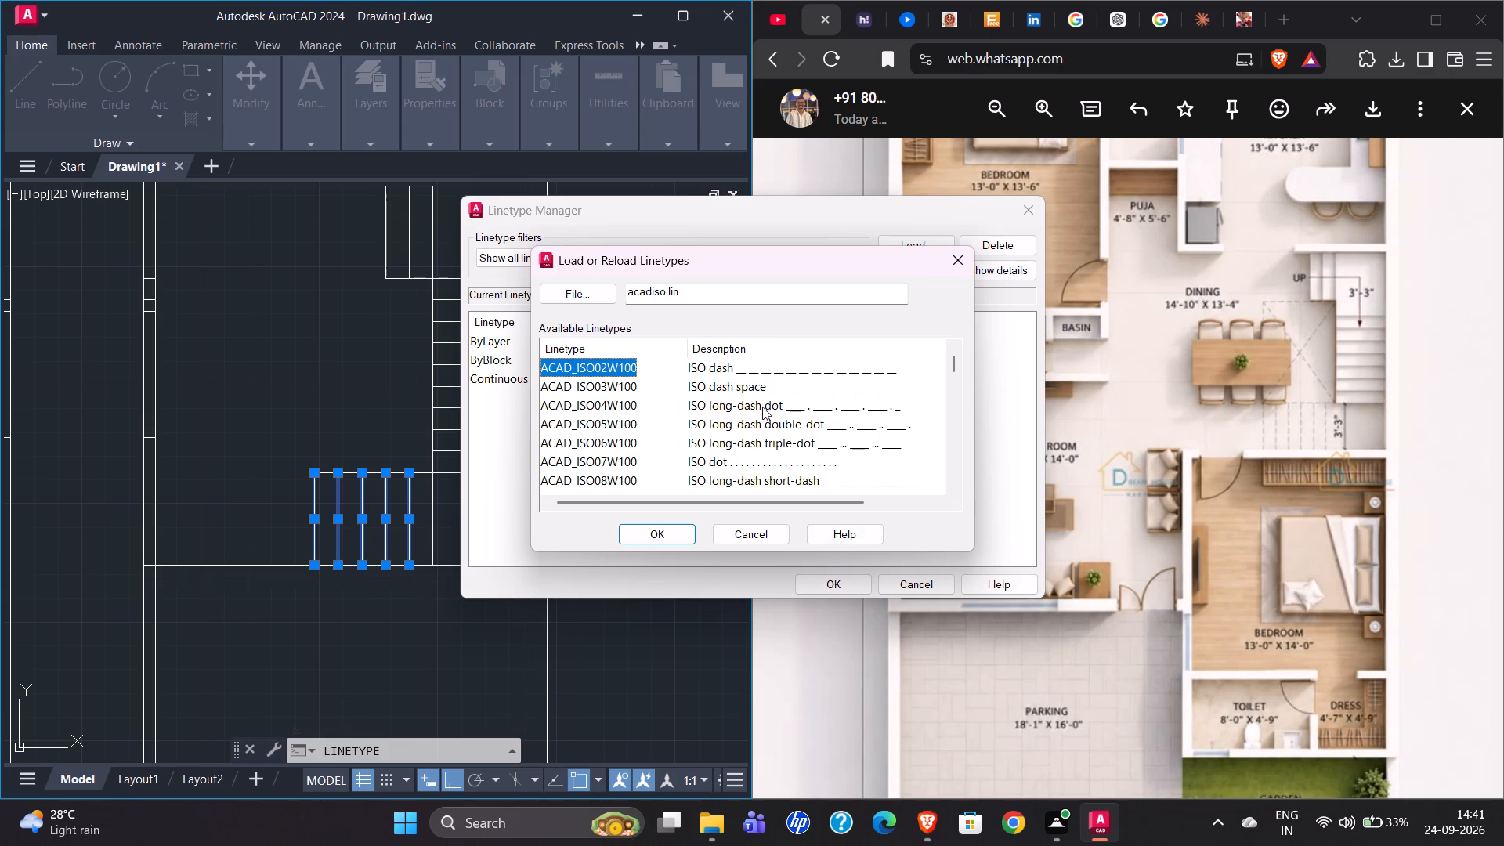
{"action": "left_click", "coordinate": [644, 531]}
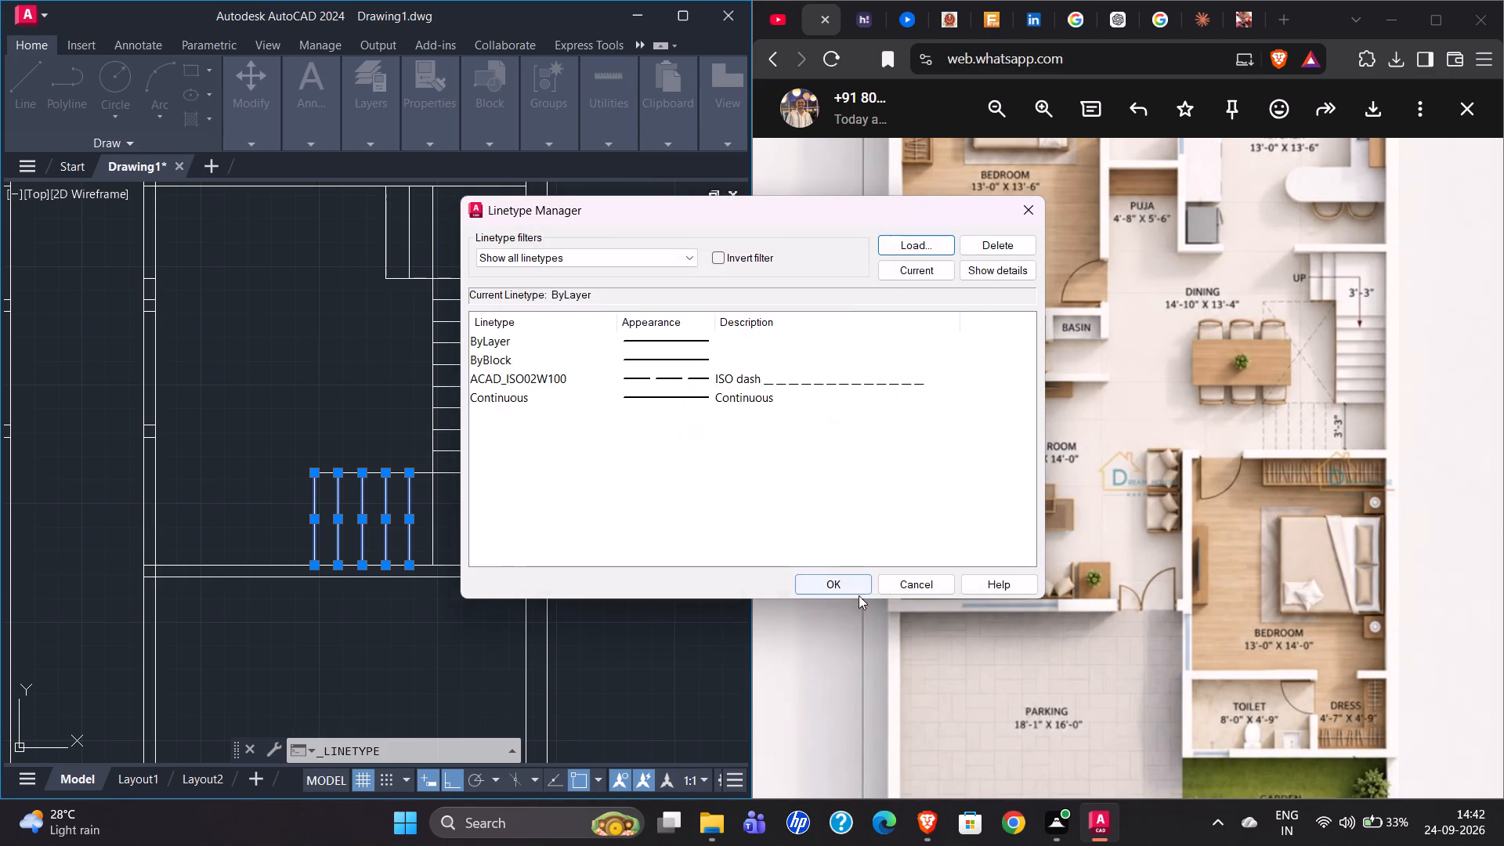
{"action": "left_click", "coordinate": [841, 591]}
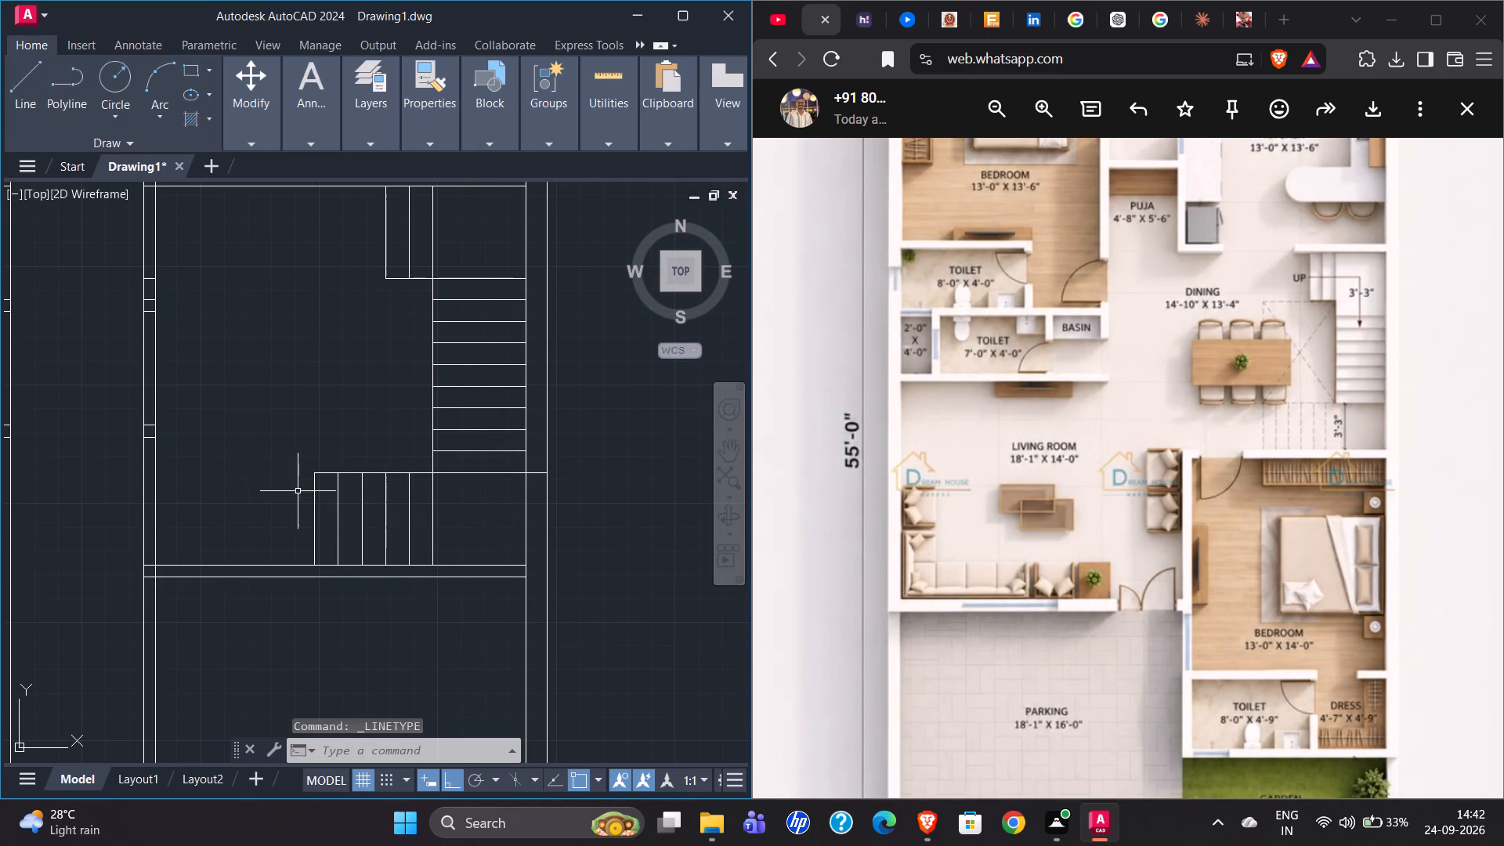
Apply the ACAD_ISO02W100 dashed linetype to the five vertical treads of the lower flight.
{"action": "left_click_drag", "start_coordinate": [298, 491], "coordinate": [429, 506]}
{"action": "left_click_drag", "start_coordinate": [422, 508], "coordinate": [303, 519]}
{"action": "left_click", "coordinate": [441, 148]}
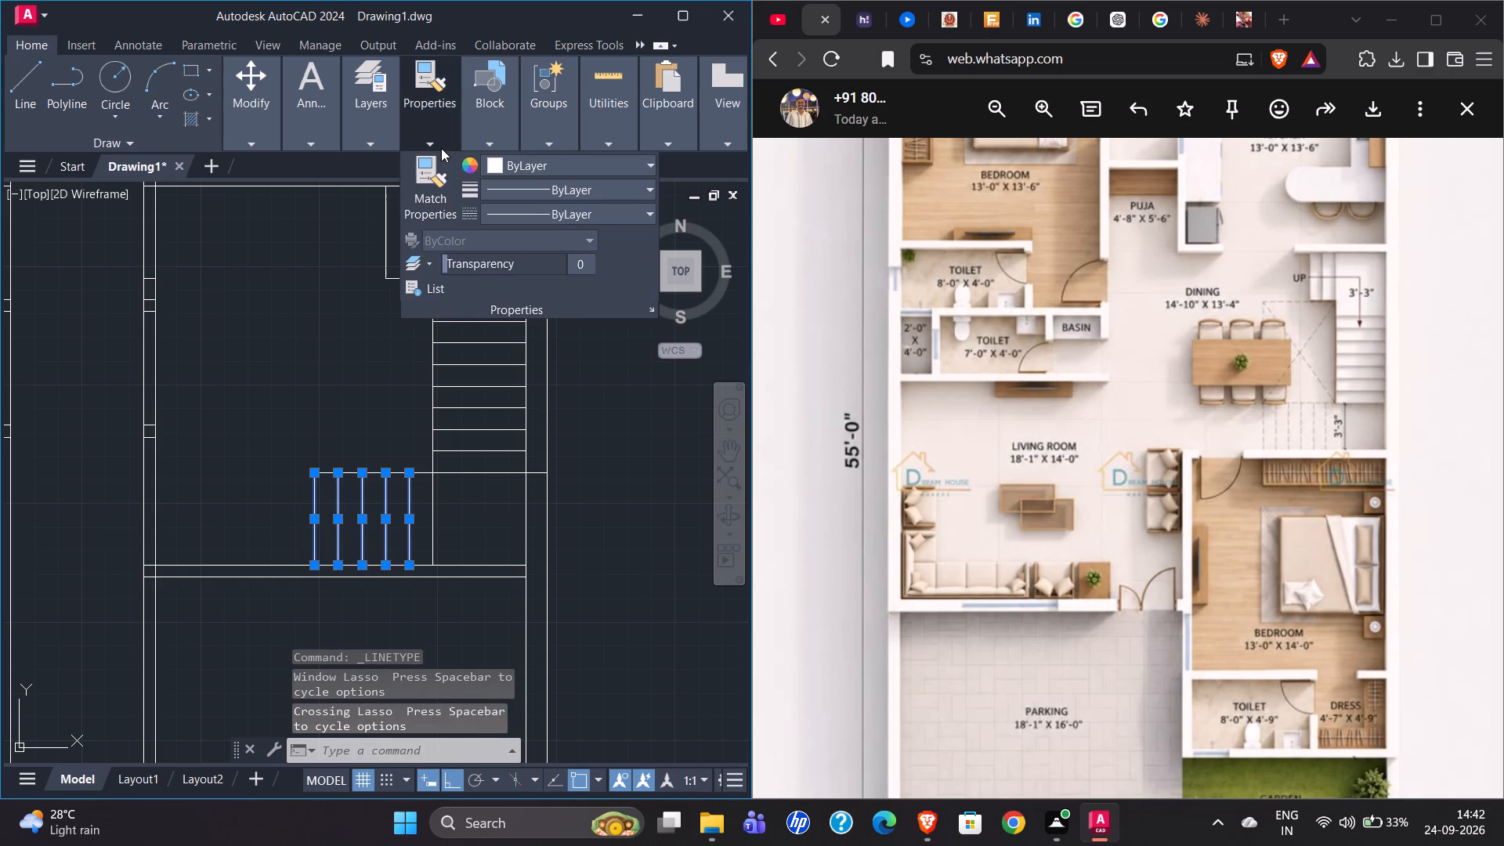
{"action": "left_click", "coordinate": [545, 164]}
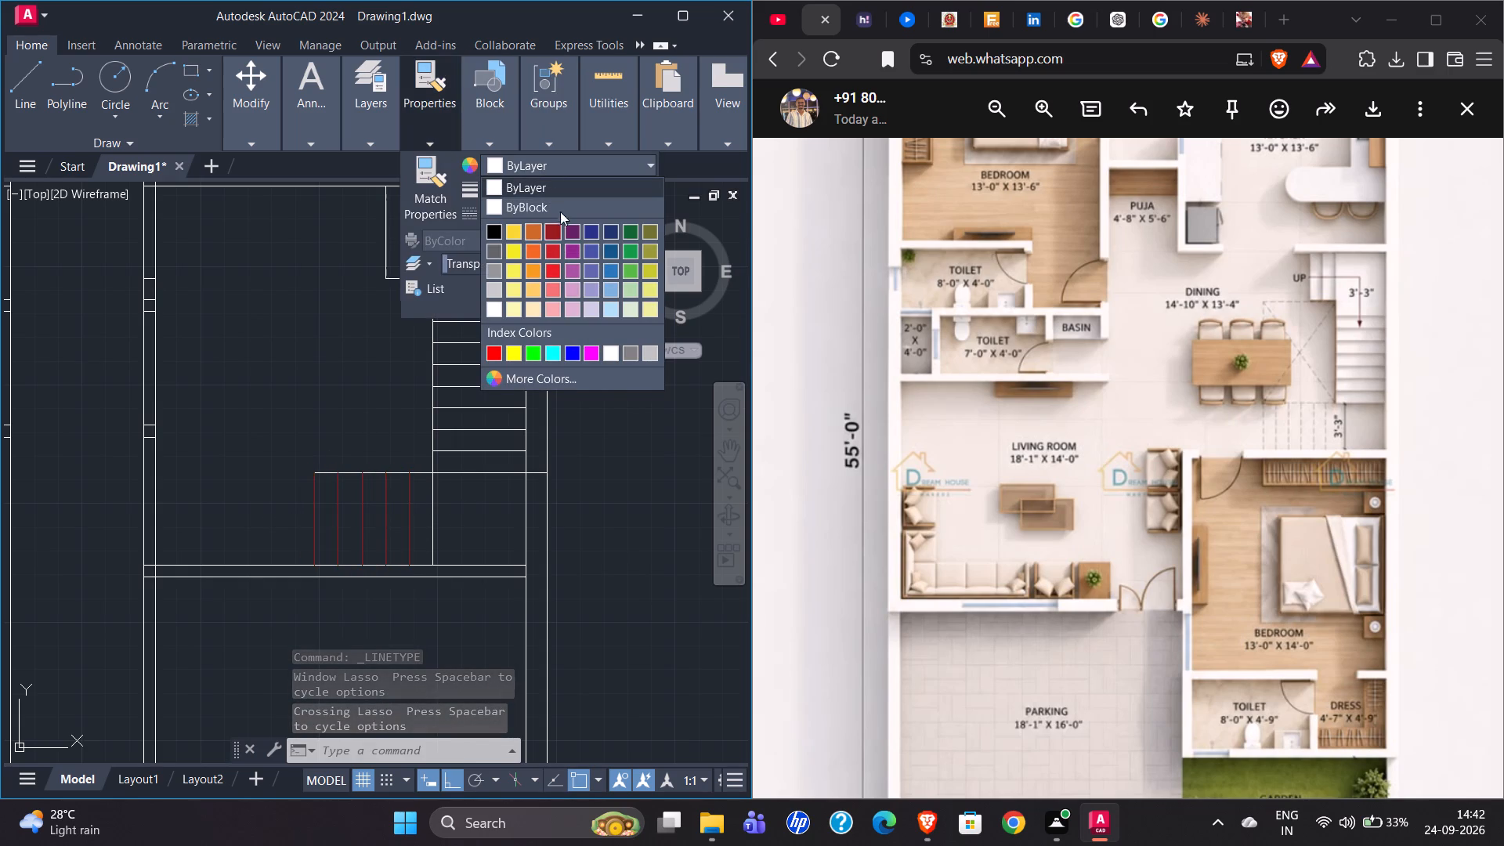
{"action": "left_click", "coordinate": [436, 136]}
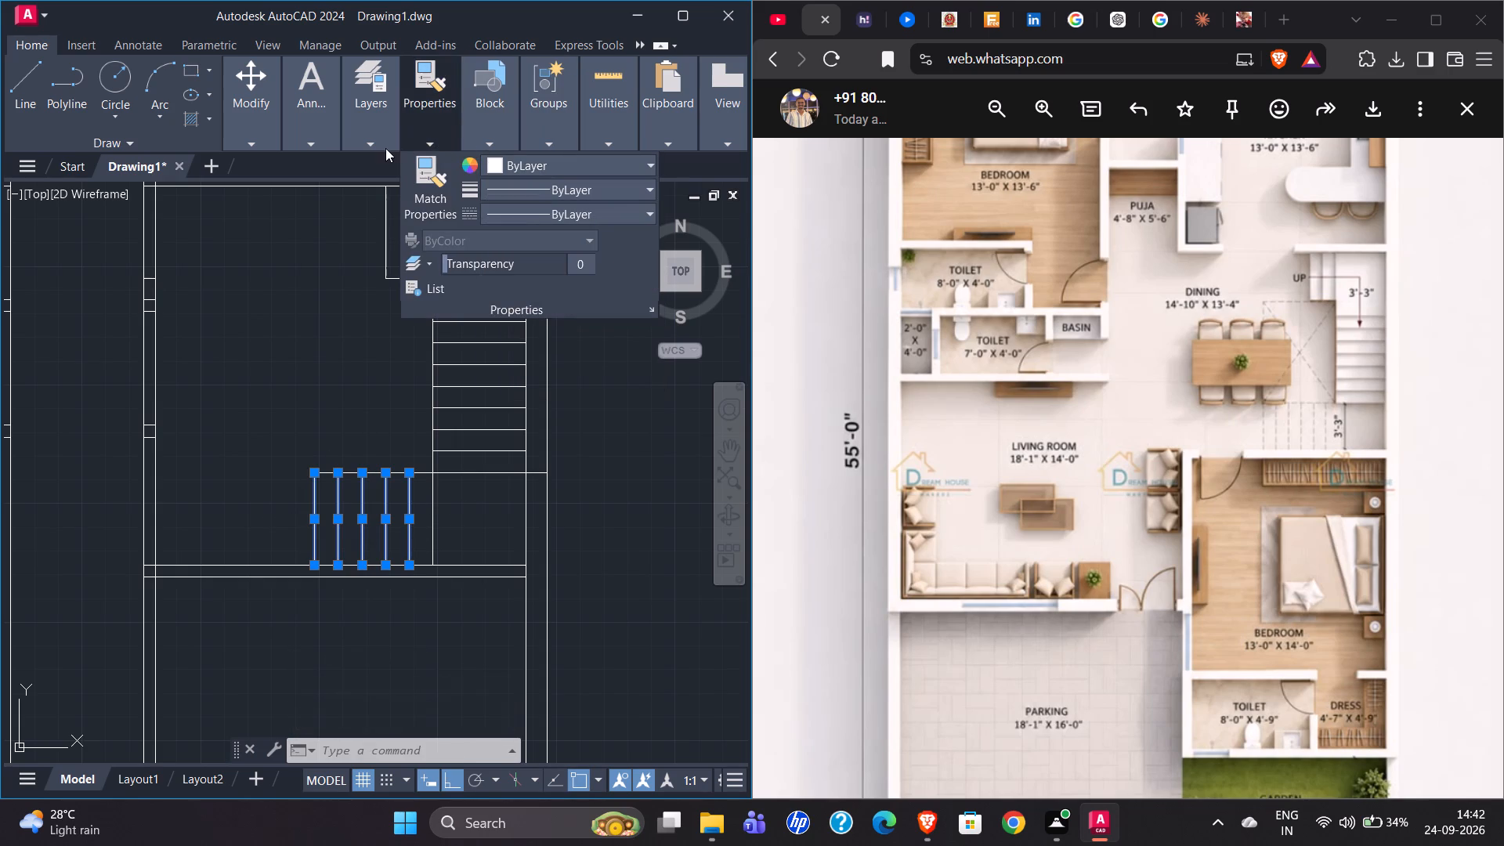
{"action": "left_click", "coordinate": [432, 148]}
{"action": "left_click", "coordinate": [613, 217]}
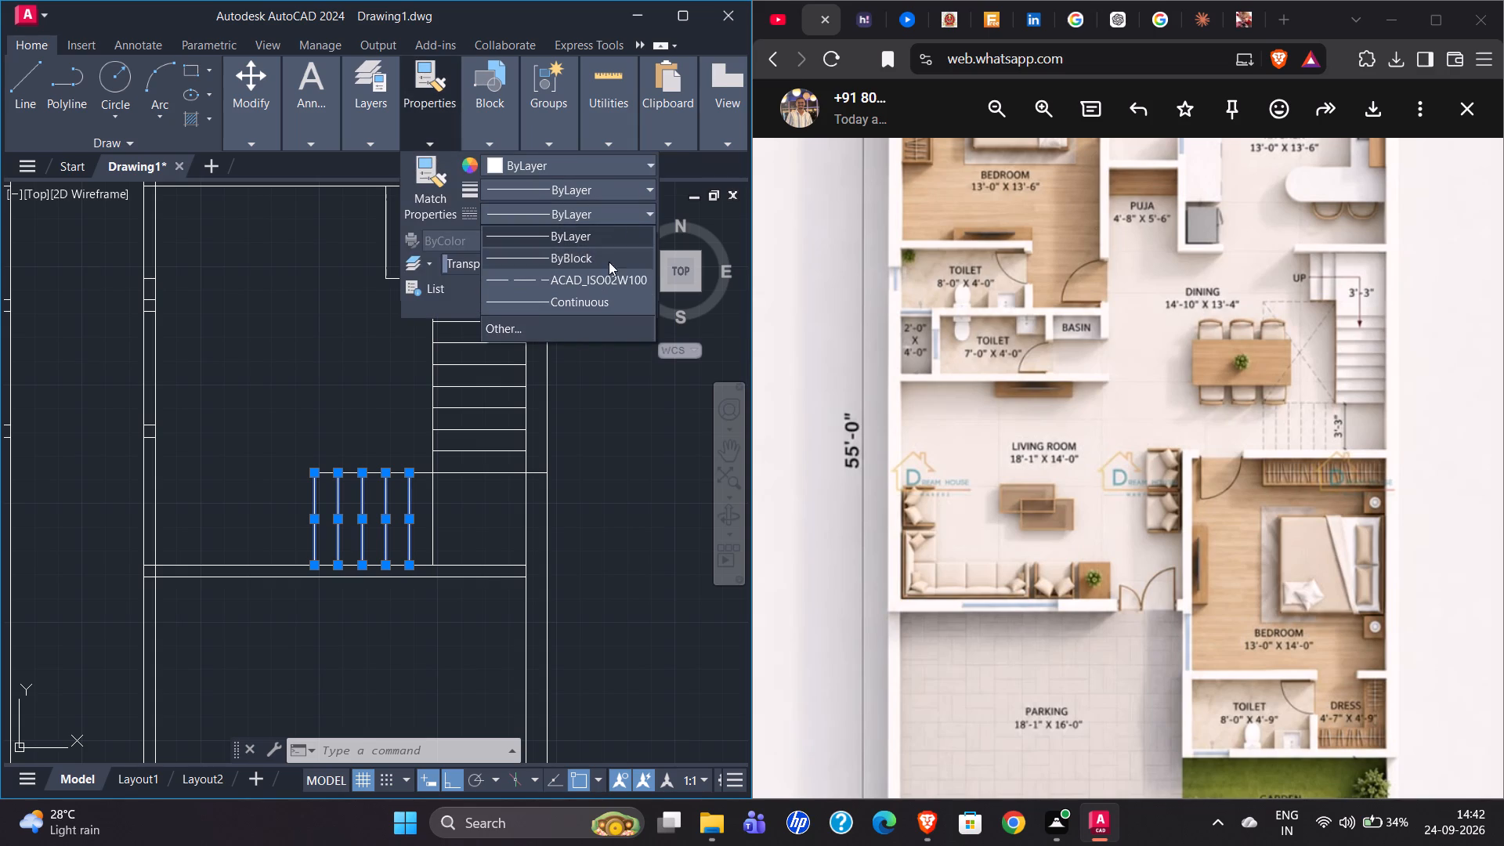
{"action": "left_click", "coordinate": [607, 278]}
{"action": "scroll", "coordinate": [384, 562], "scroll_direction": "up", "scroll_amount": 2}
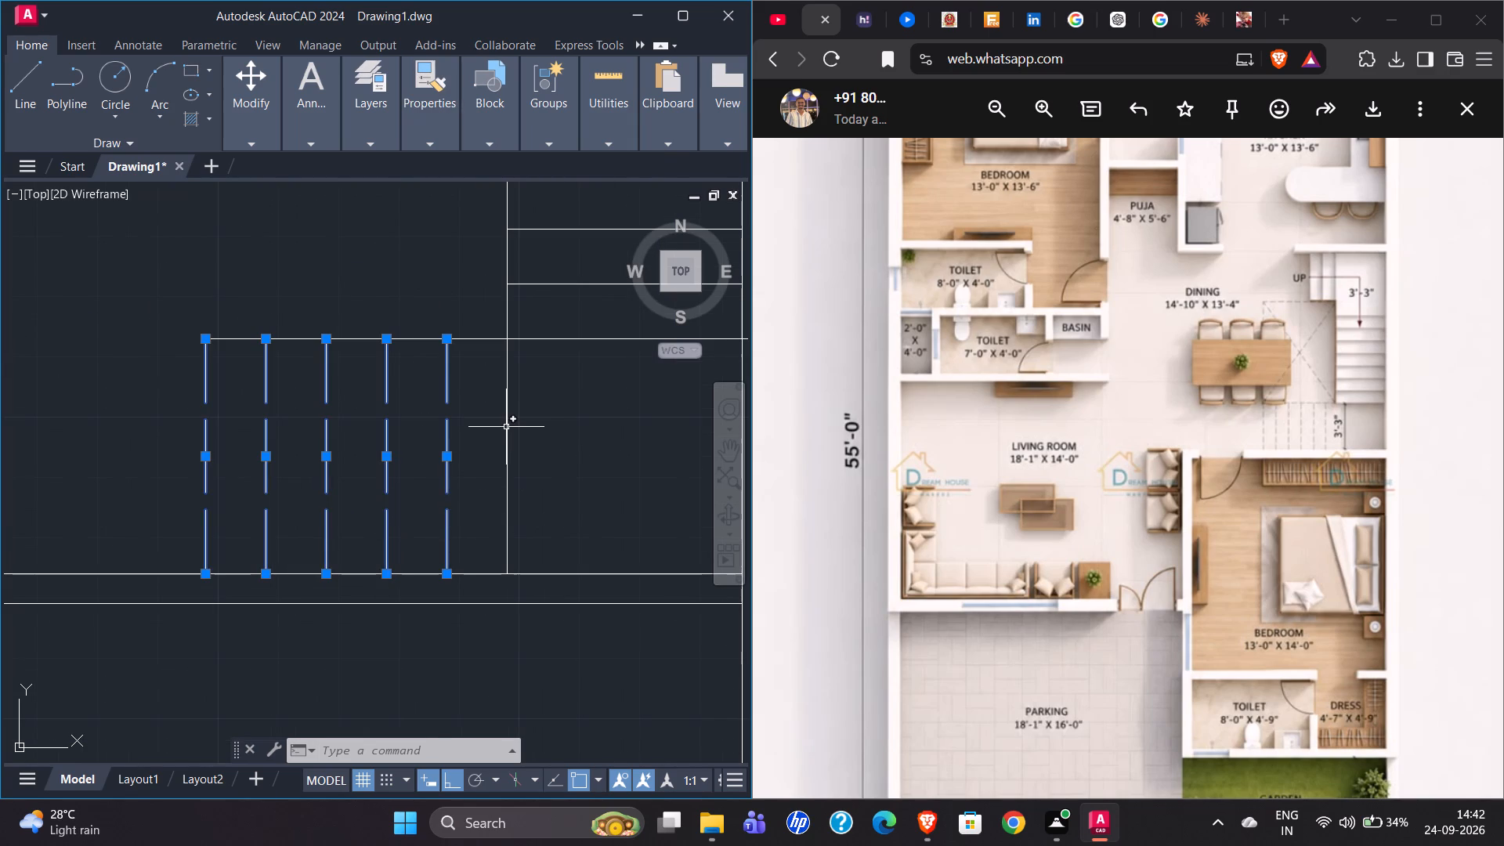
{"action": "key", "text": "Escape"}
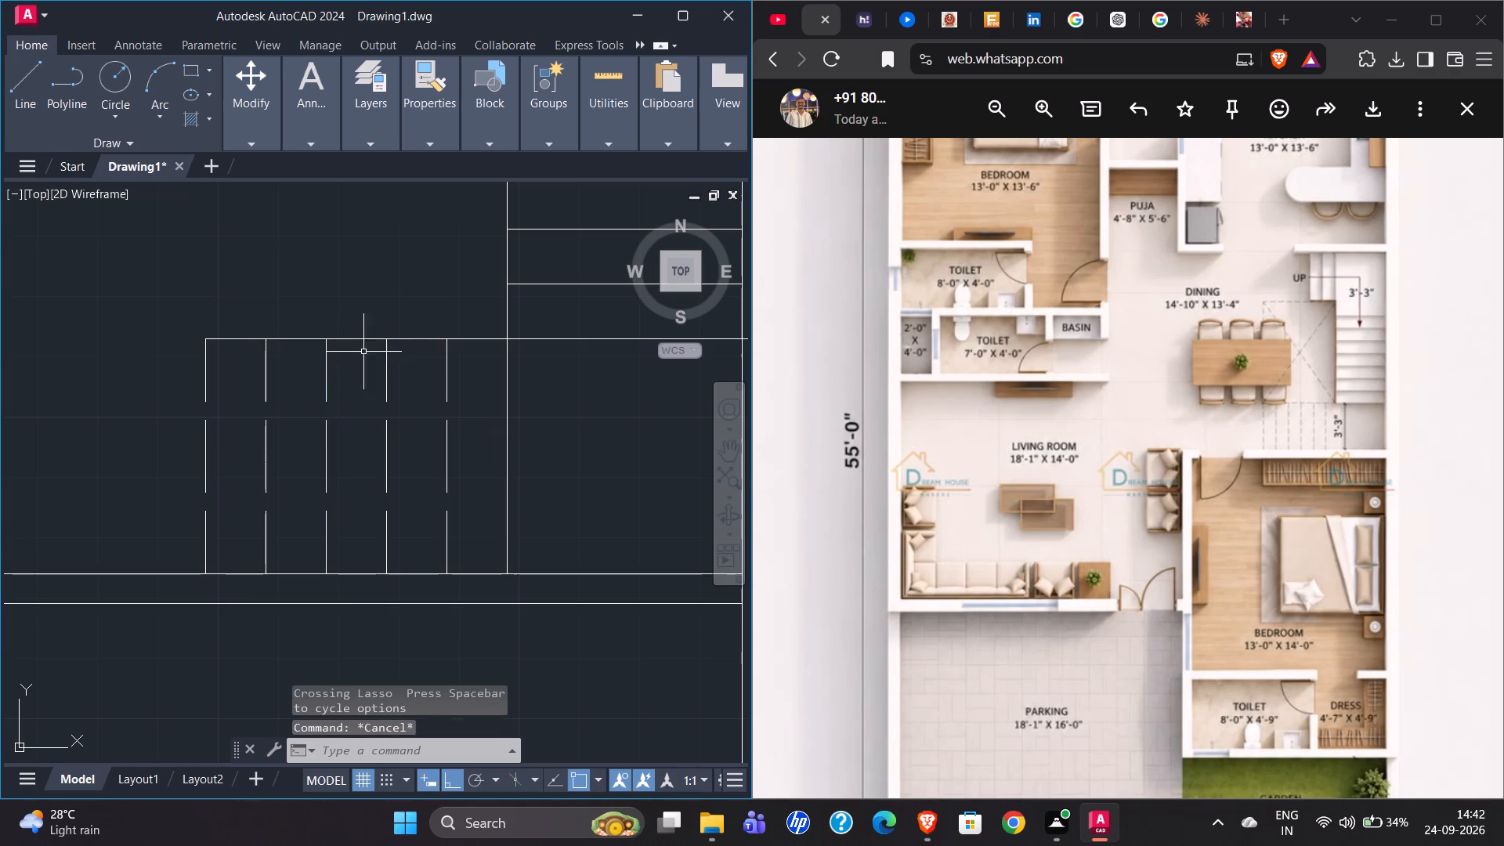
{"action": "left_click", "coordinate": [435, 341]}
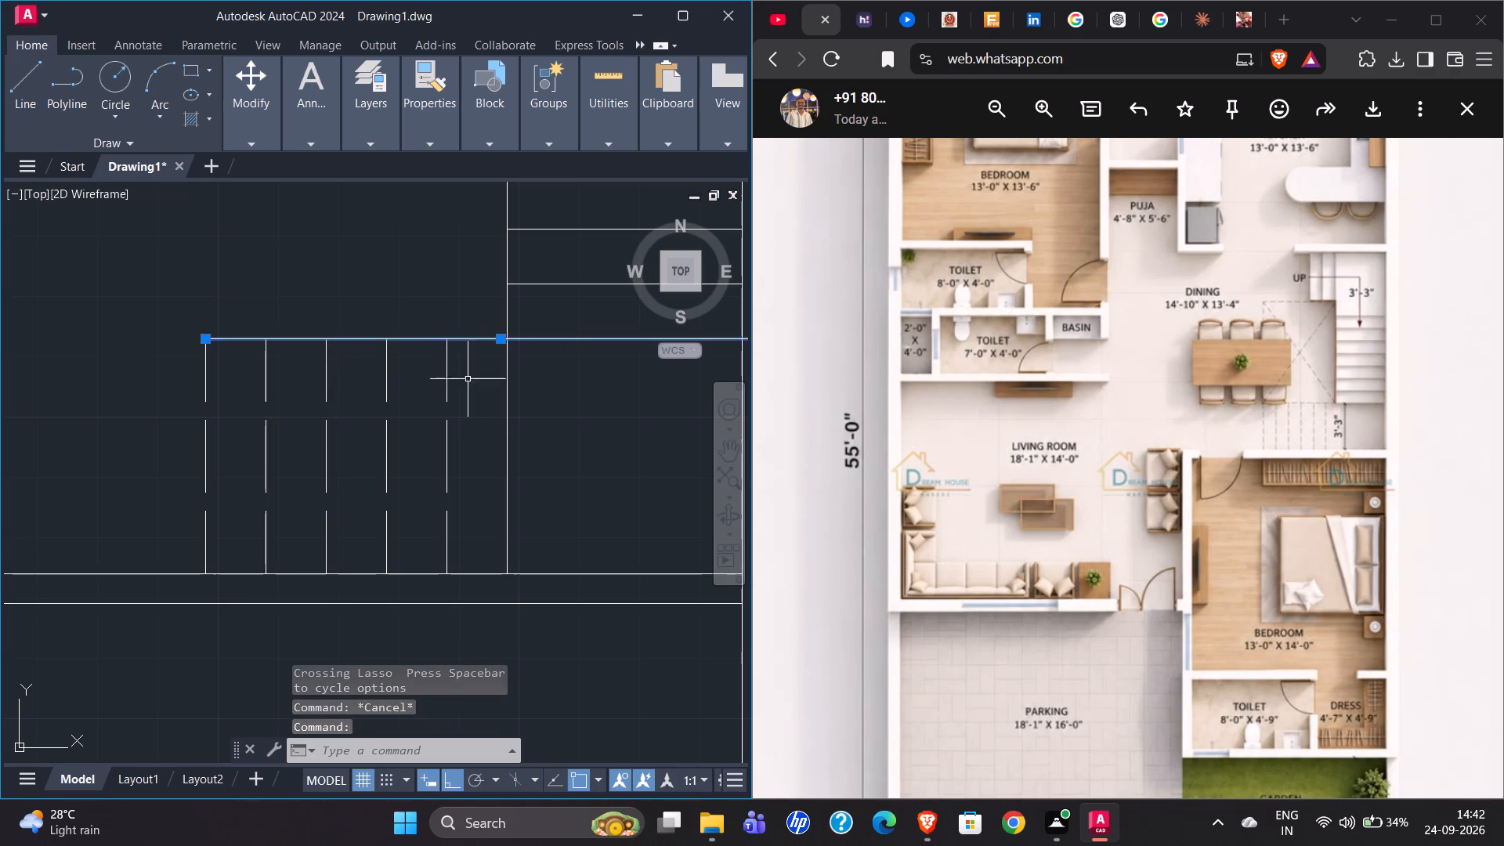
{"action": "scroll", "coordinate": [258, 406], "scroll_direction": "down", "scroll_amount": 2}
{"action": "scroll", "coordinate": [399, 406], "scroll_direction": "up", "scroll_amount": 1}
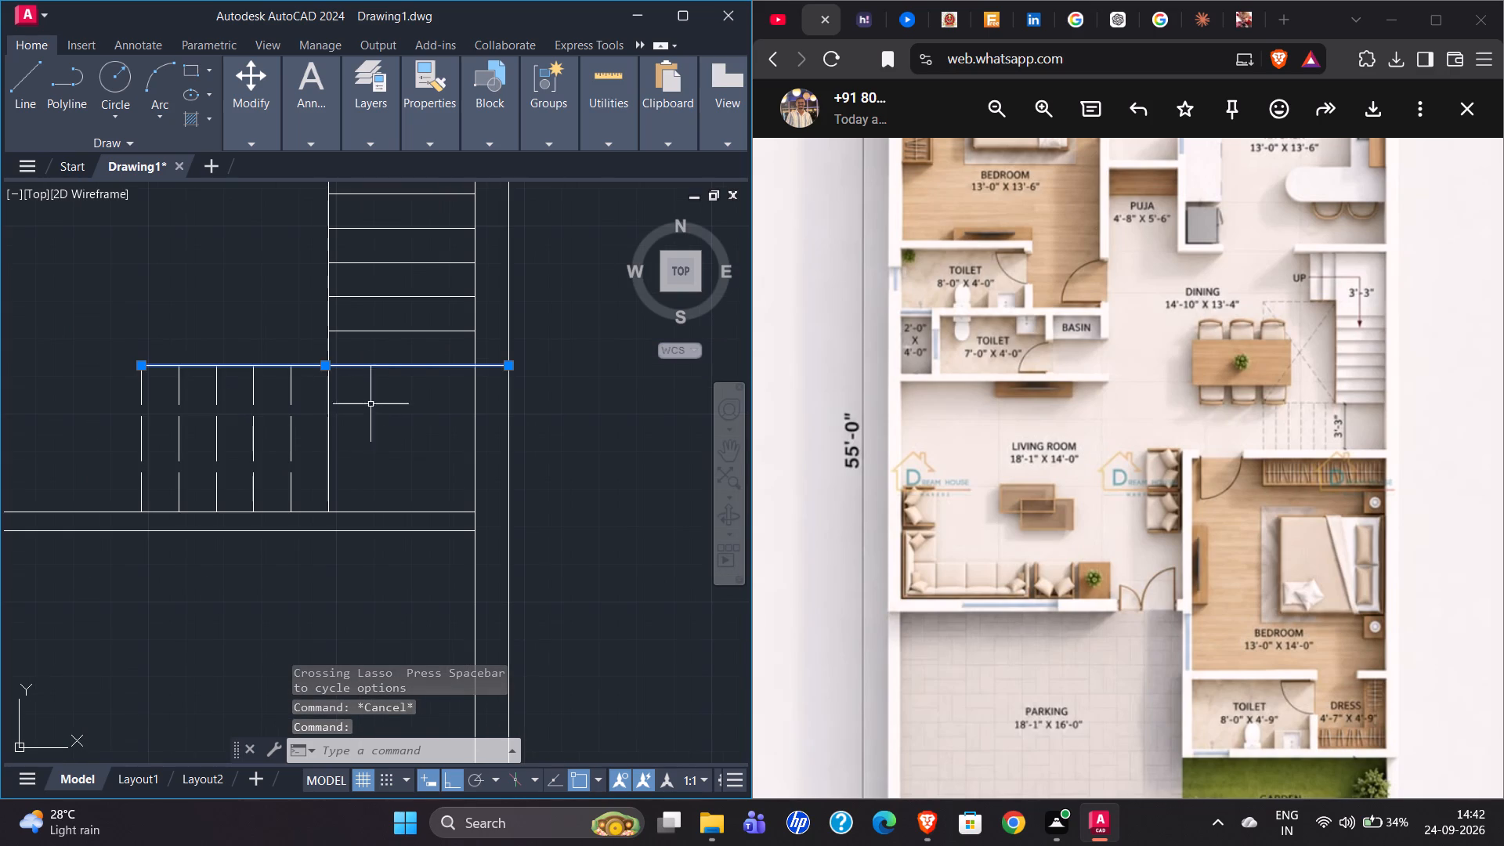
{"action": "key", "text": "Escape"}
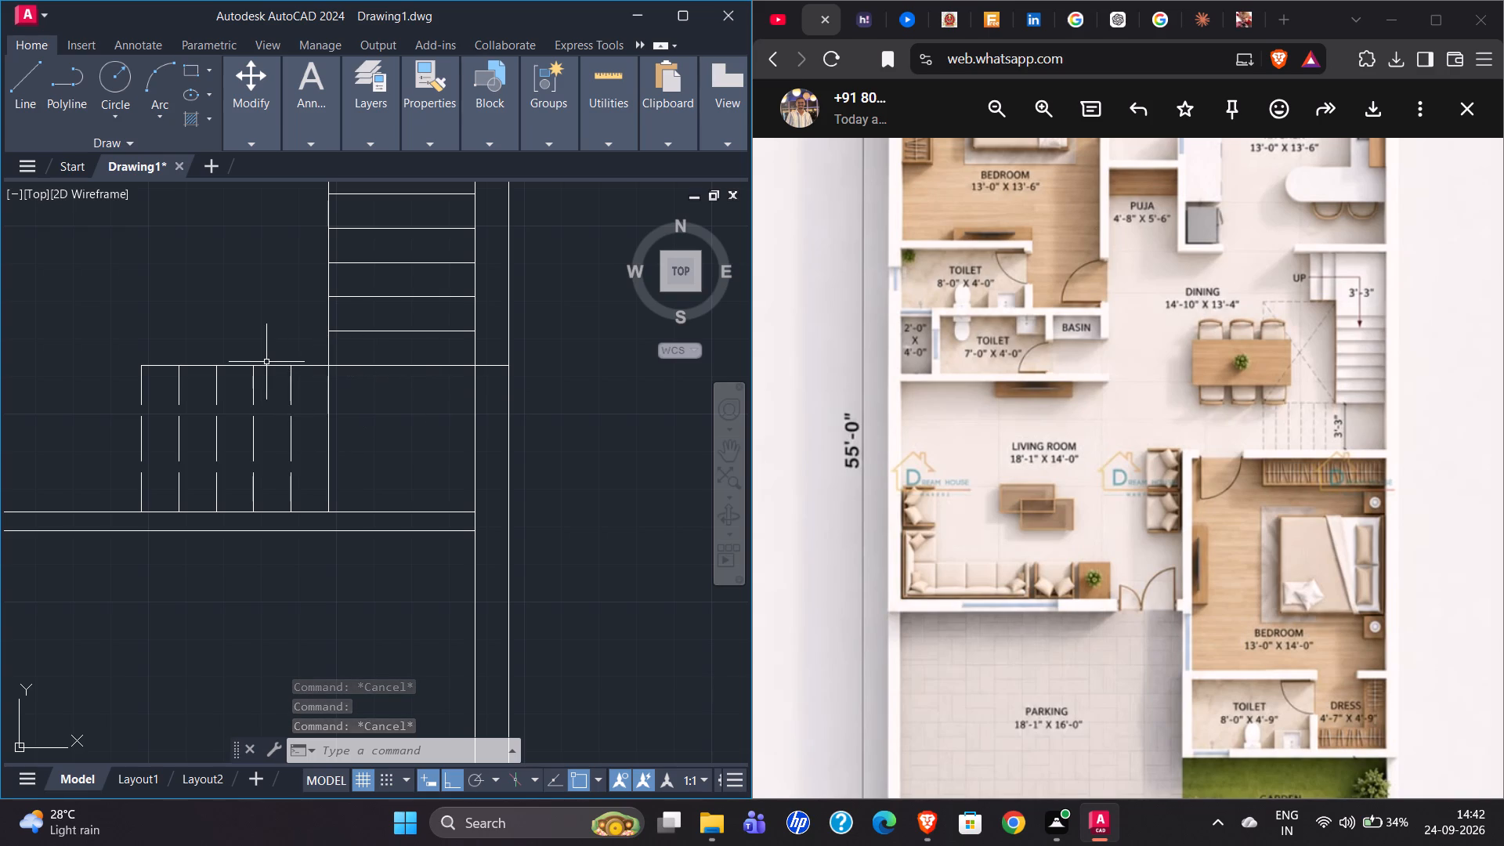
Trim away the vertical line below the staircase's southwest corner and the horizontal line across the tops of the dashed treads.
{"action": "type", "text": "TR"}
{"action": "key", "text": "Return"}
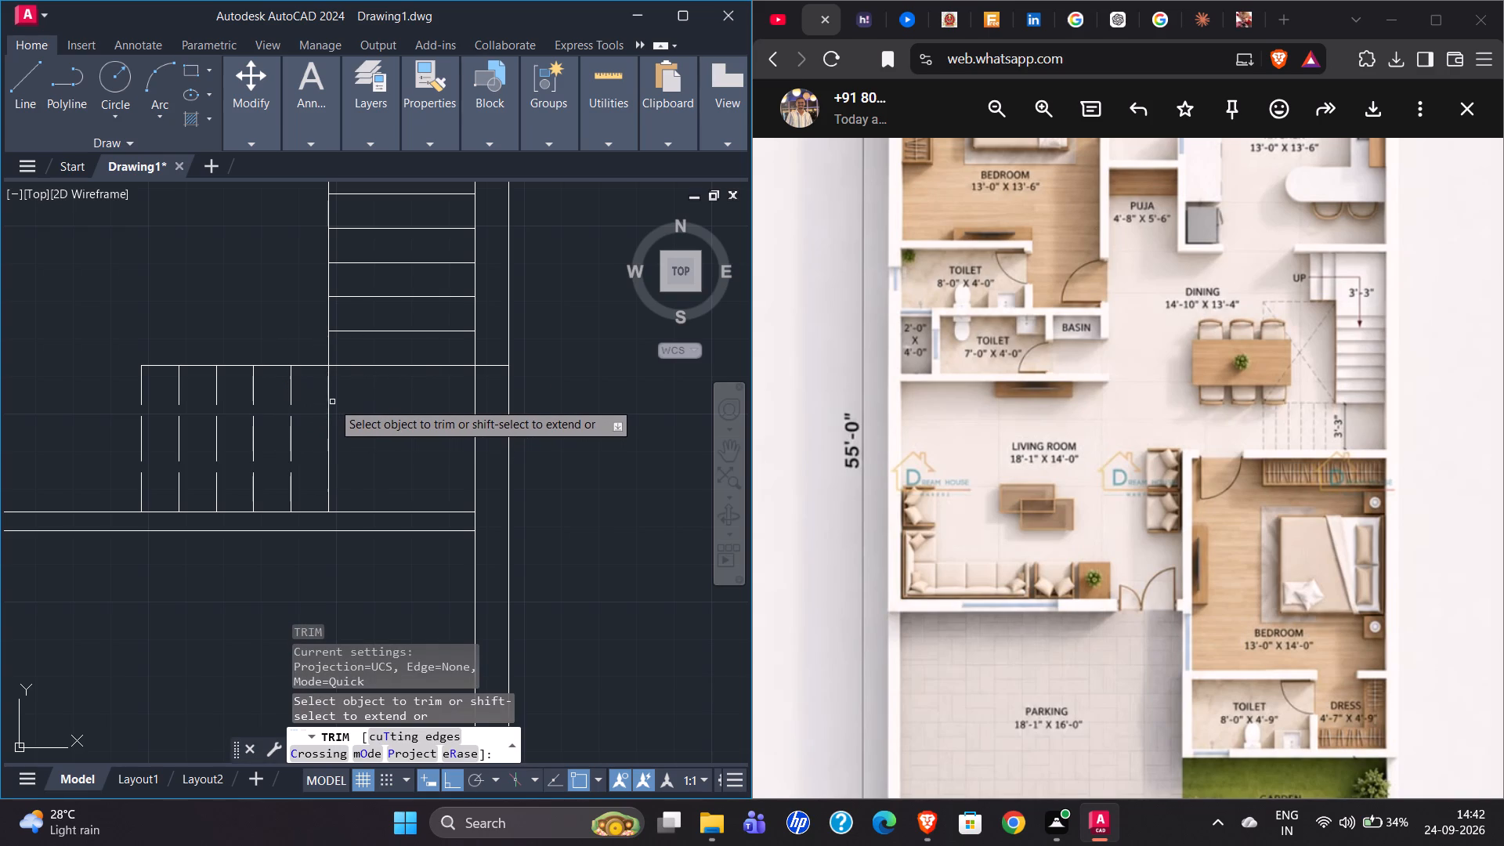
{"action": "left_click", "coordinate": [329, 402]}
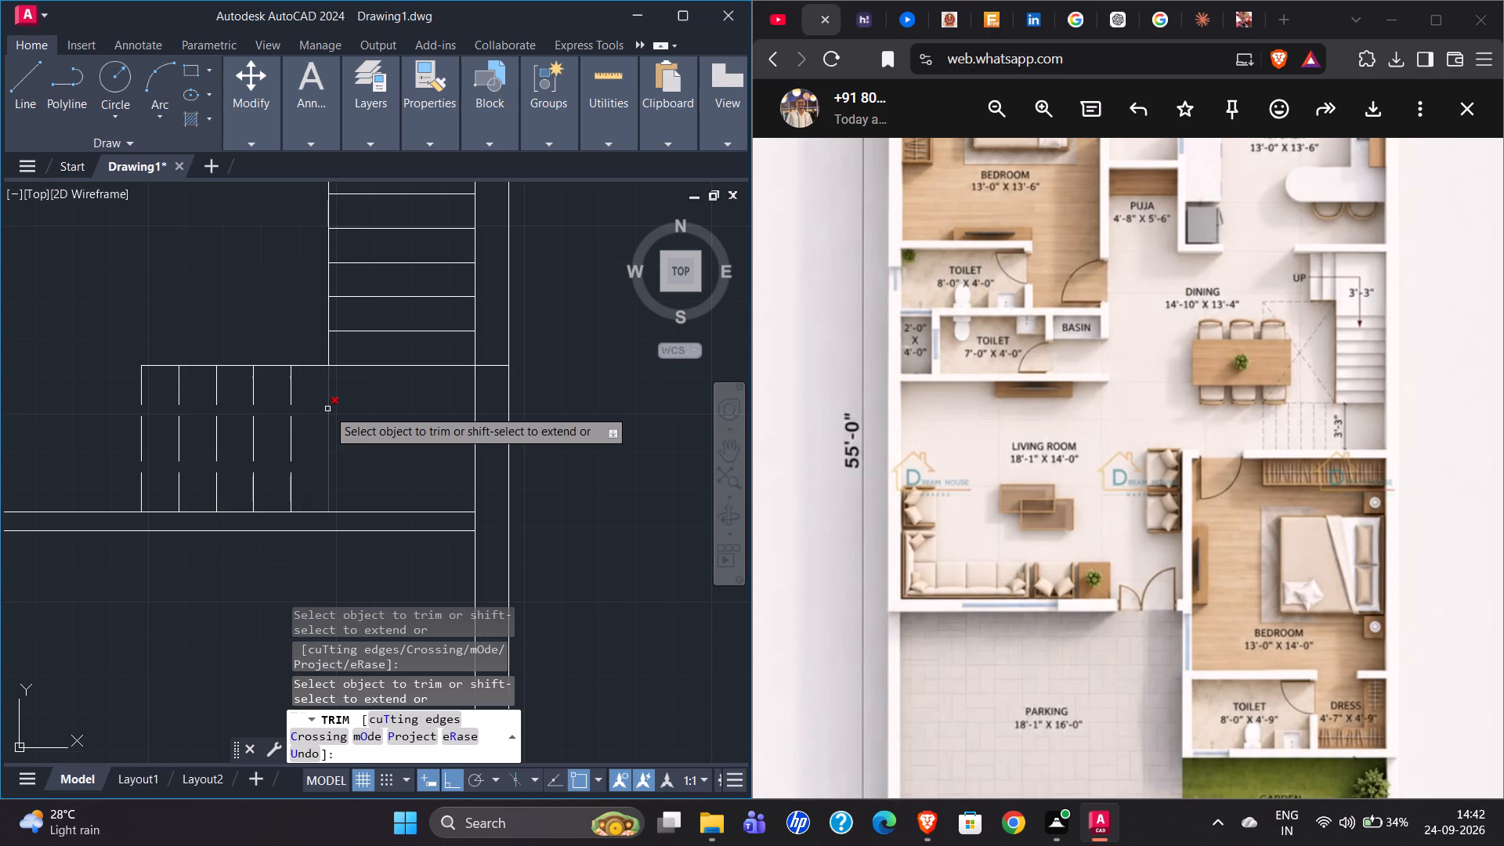
{"action": "left_click", "coordinate": [327, 409]}
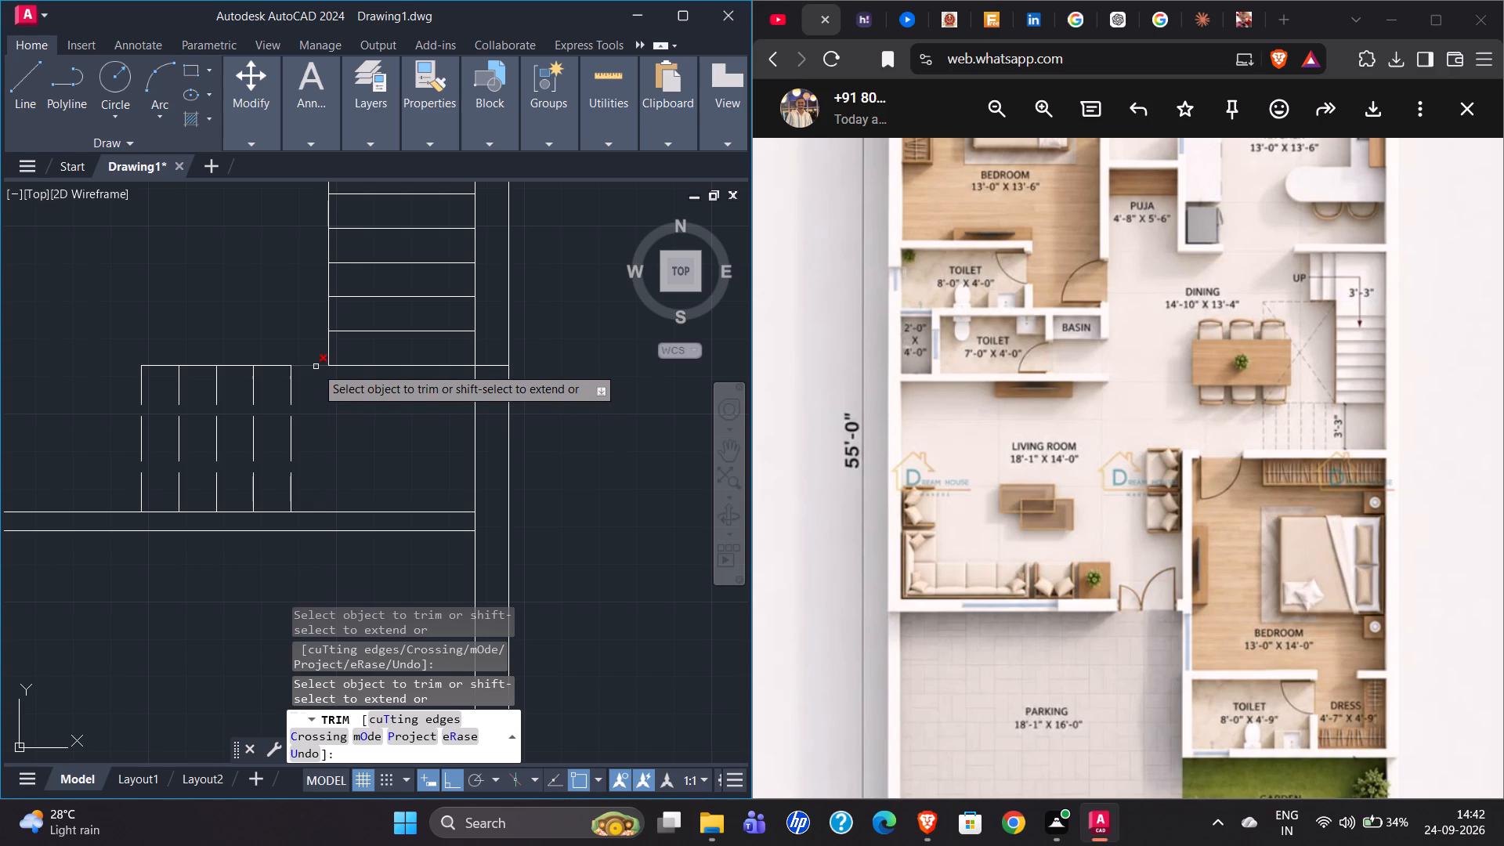
{"action": "left_click", "coordinate": [316, 367]}
{"action": "left_click", "coordinate": [267, 366]}
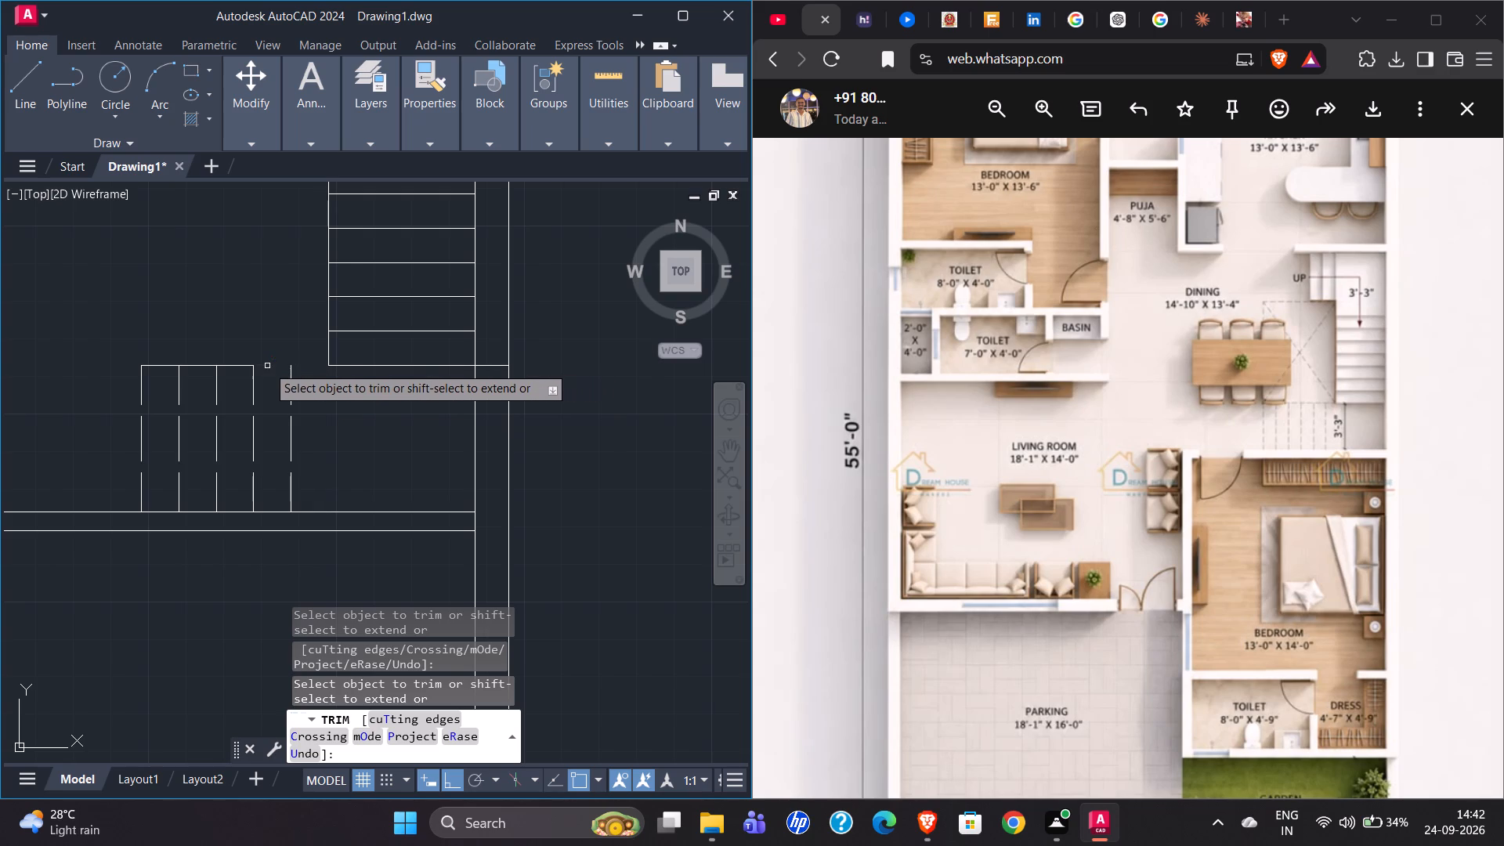
{"action": "left_click", "coordinate": [244, 365]}
{"action": "left_click", "coordinate": [190, 364]}
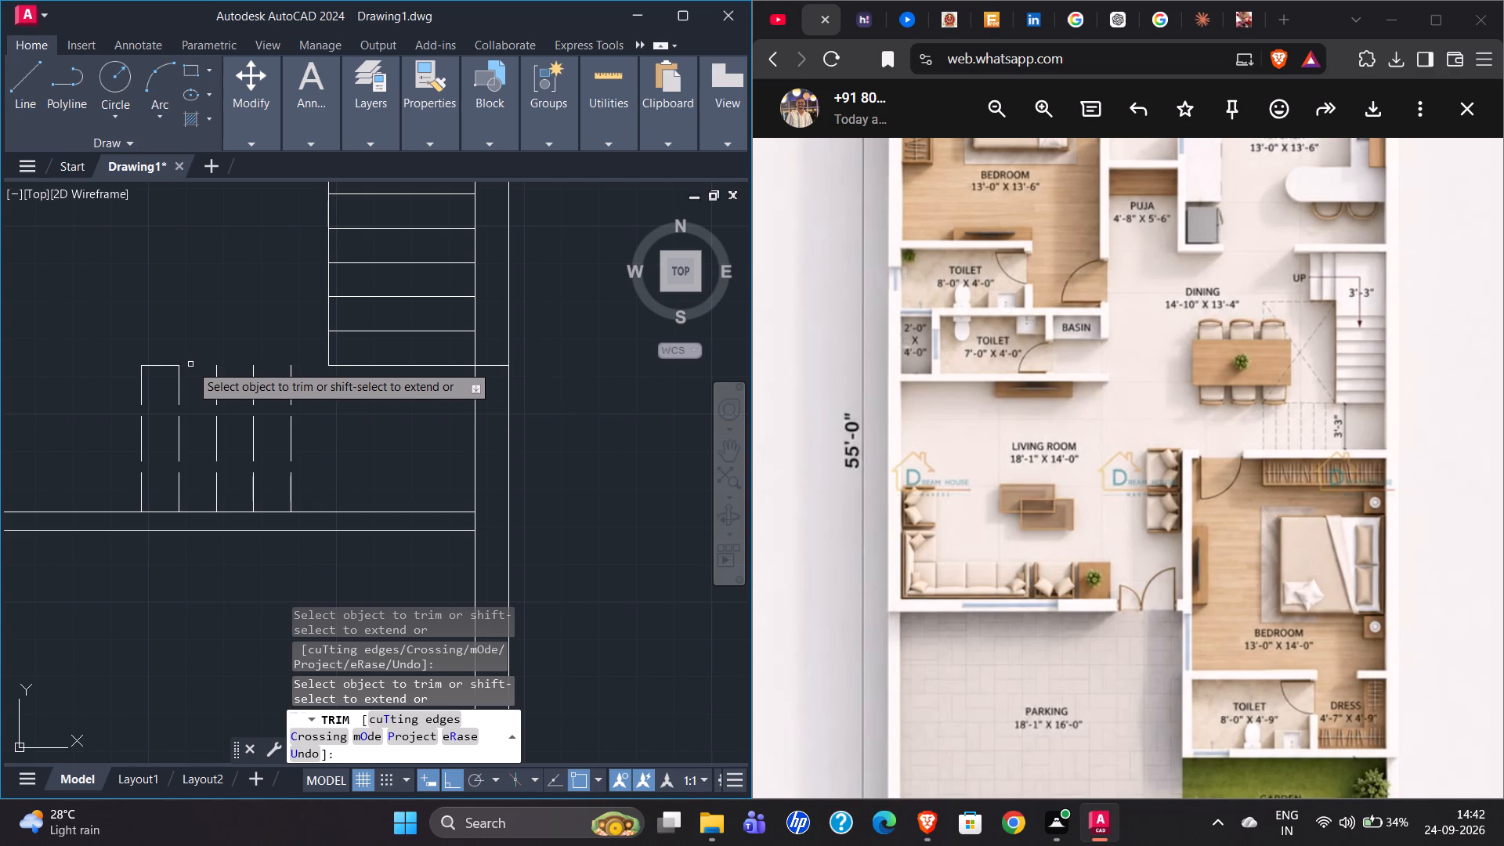
{"action": "left_click", "coordinate": [164, 363]}
Draw a separate horizontal line from the staircase's southwest corner west to the top of the westernmost dashed tread.
{"action": "left_click", "coordinate": [15, 95]}
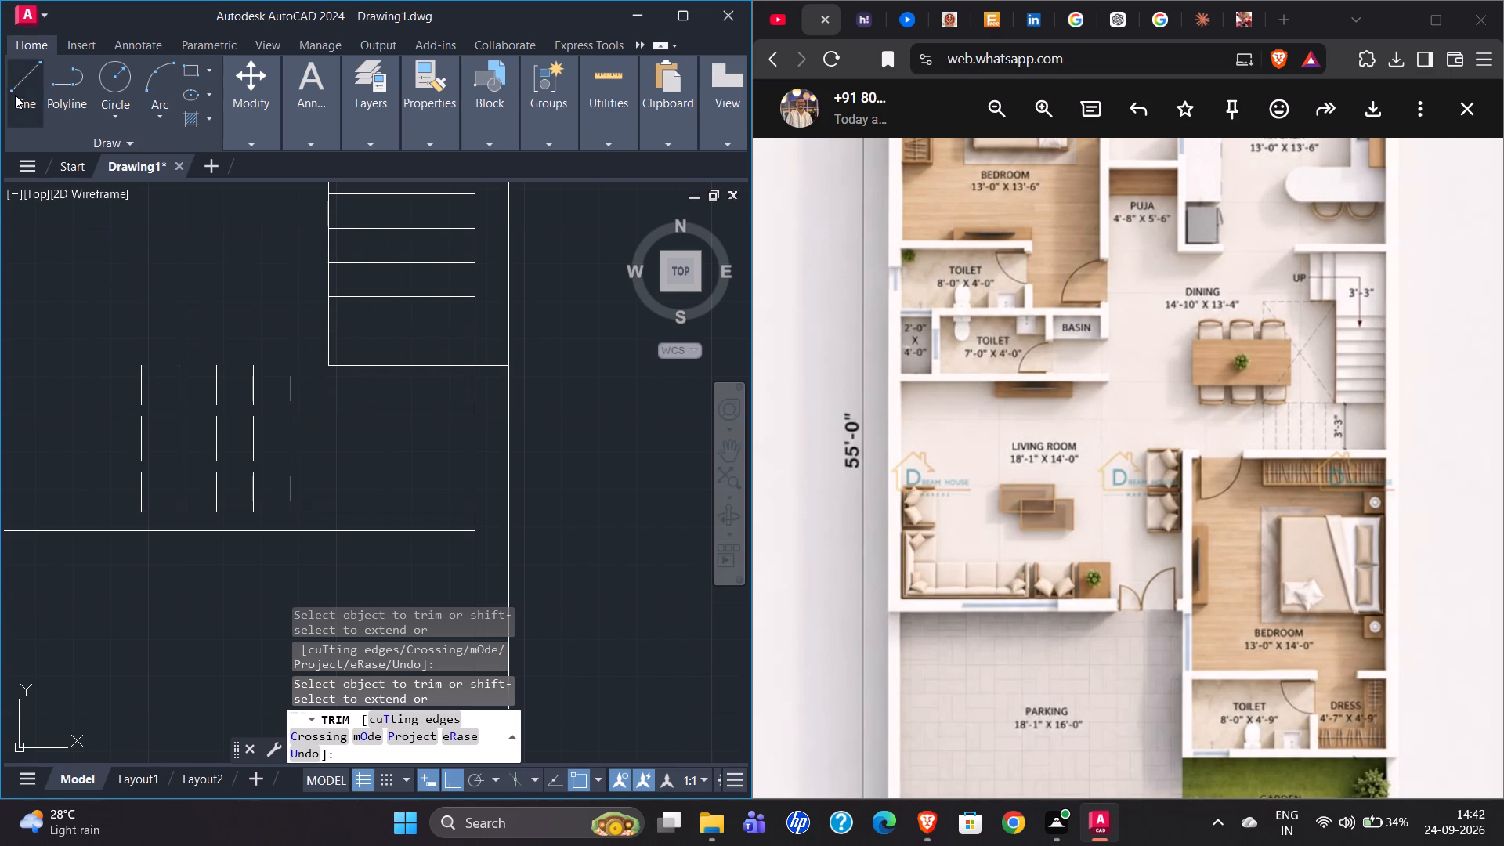
{"action": "left_click", "coordinate": [327, 363]}
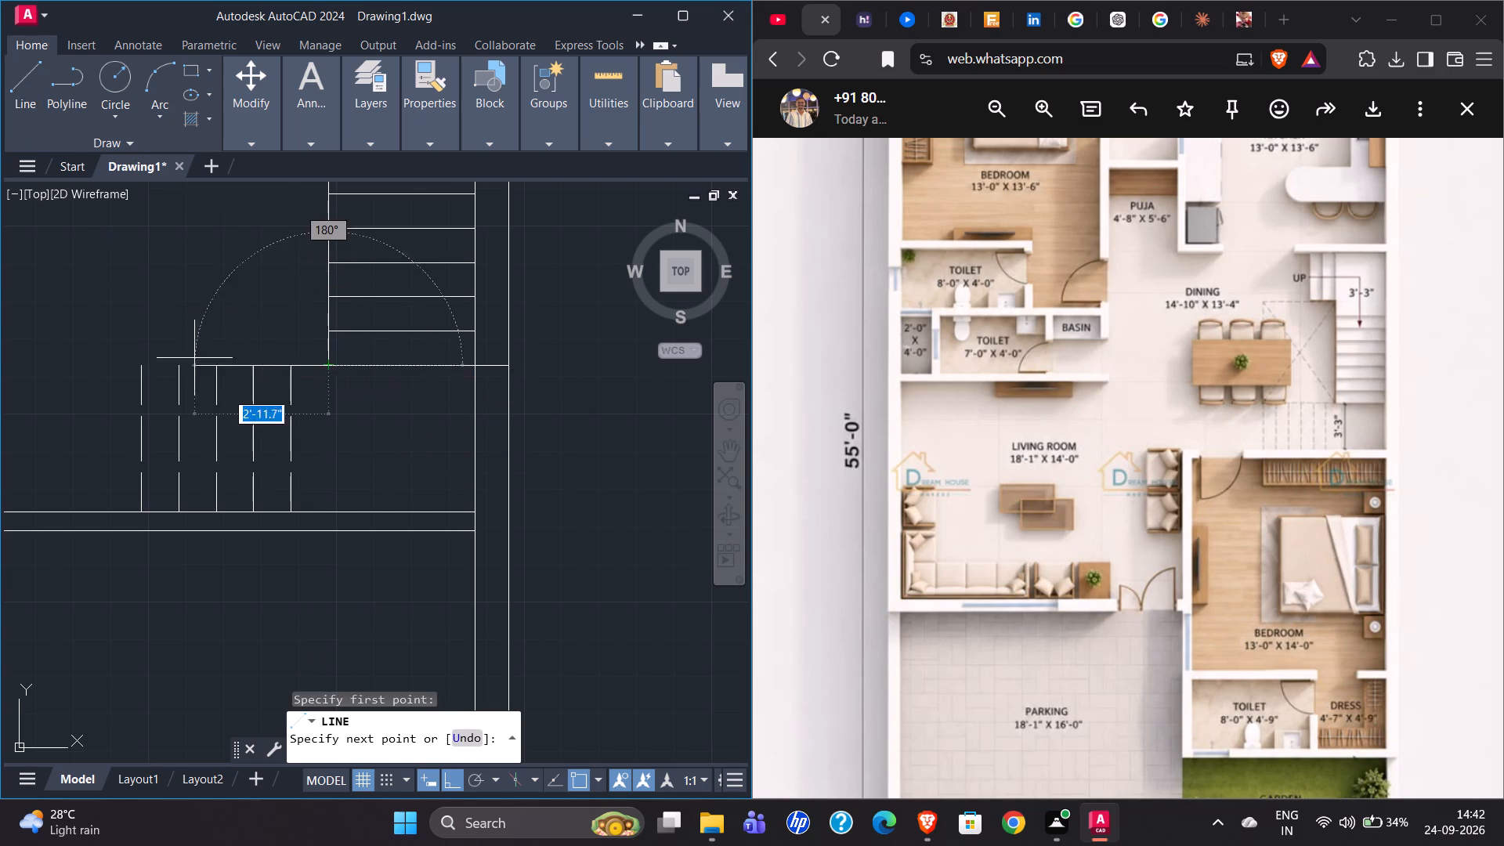
{"action": "left_click", "coordinate": [142, 362]}
{"action": "key", "text": "Escape"}
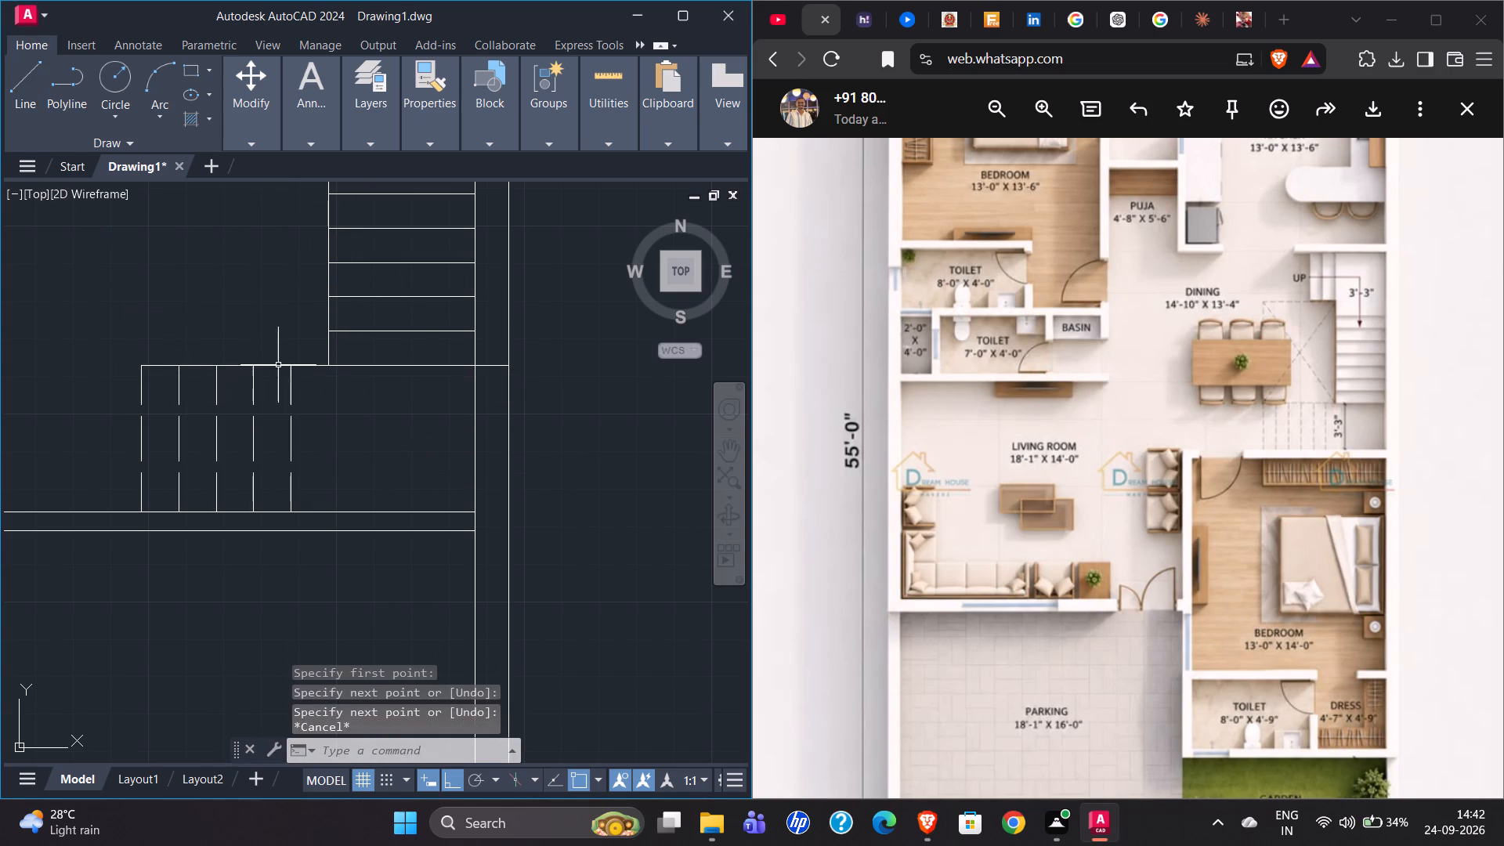
Apply the ACAD_ISO02W100 dashed linetype to the new horizontal line above the lower-flight treads.
{"action": "left_click", "coordinate": [278, 363]}
{"action": "left_click", "coordinate": [316, 138]}
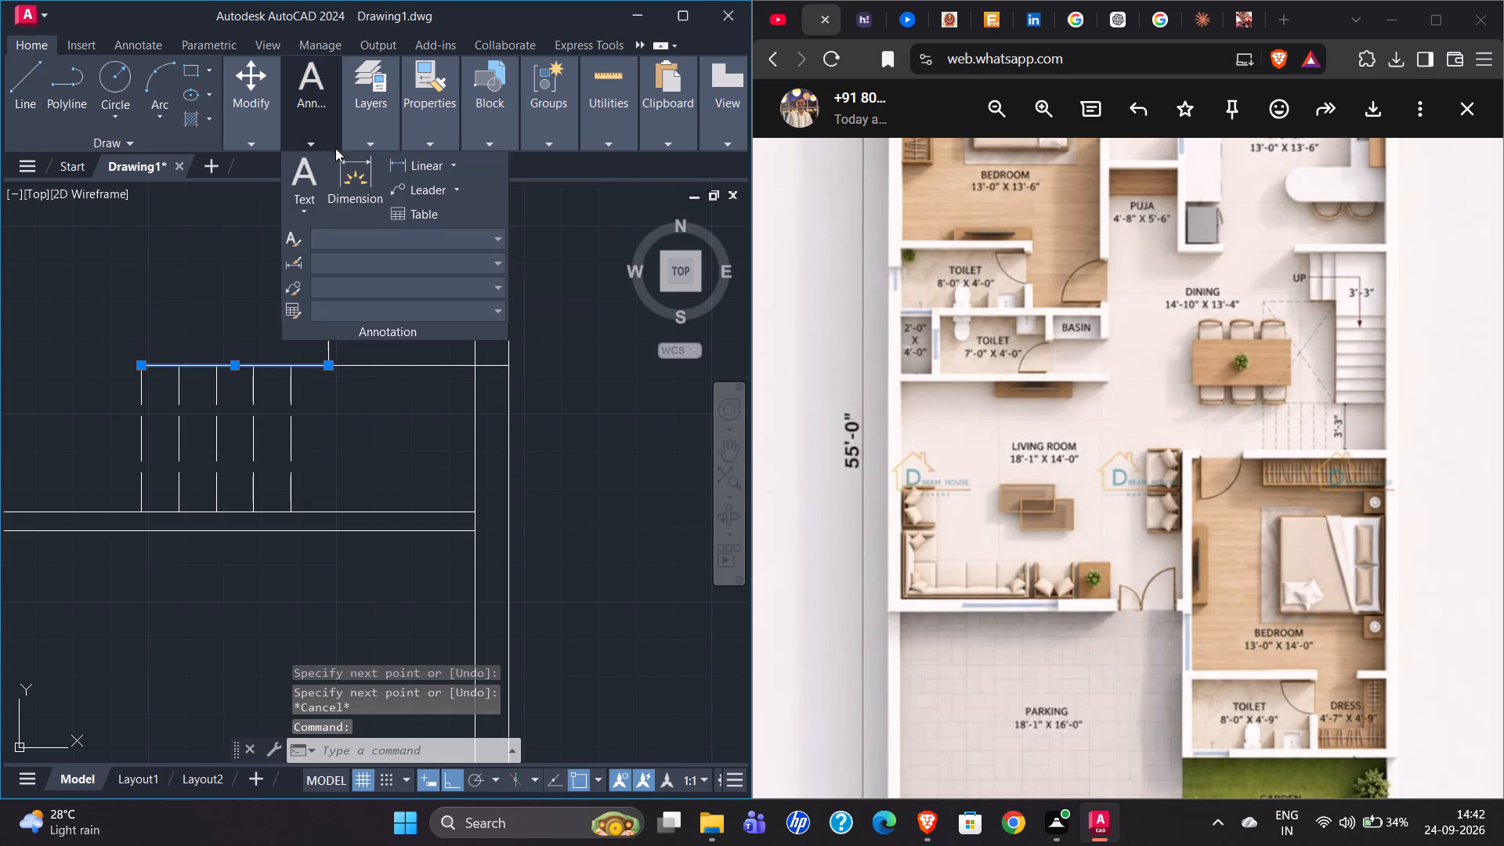
{"action": "left_click", "coordinate": [360, 141]}
{"action": "left_click", "coordinate": [431, 143]}
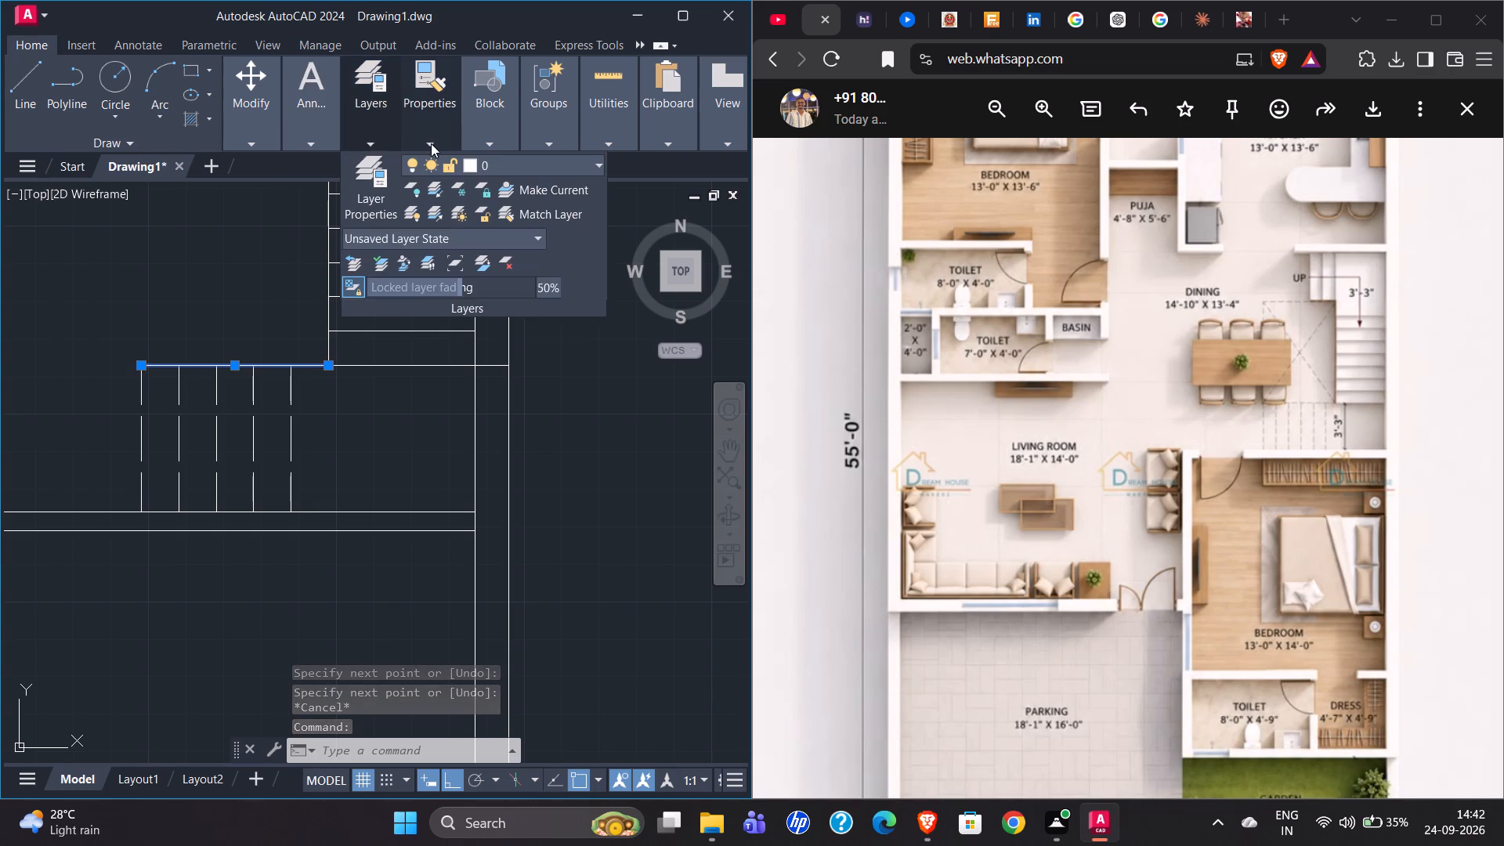
{"action": "left_click", "coordinate": [555, 211]}
{"action": "left_click", "coordinate": [555, 289]}
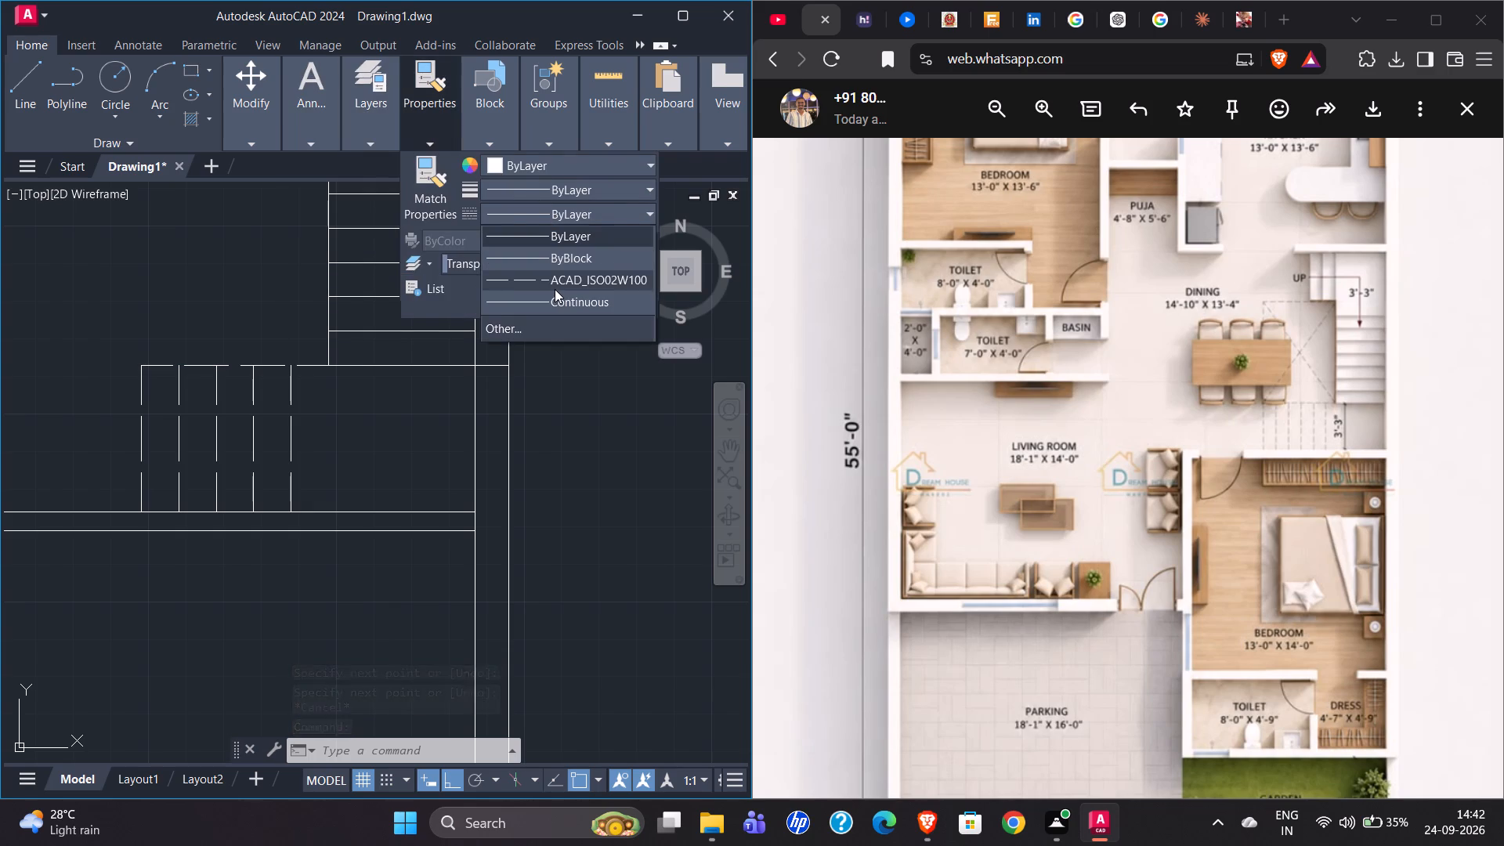
{"action": "key", "text": "Escape"}
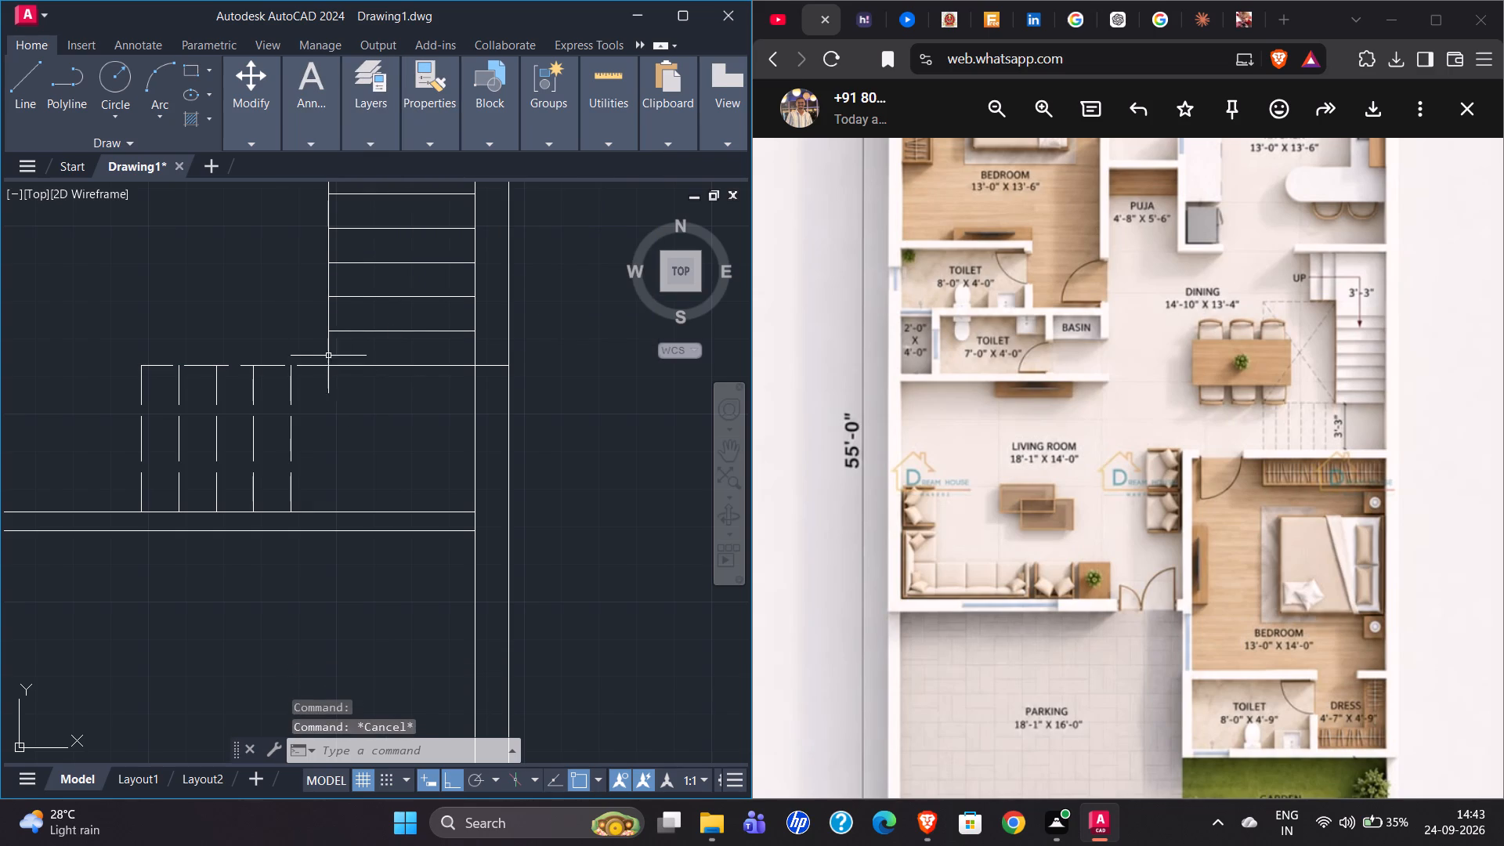
Draw a 3'-3" vertical line from the staircase's southwest corner down to the wall below.
{"action": "left_click", "coordinate": [38, 117]}
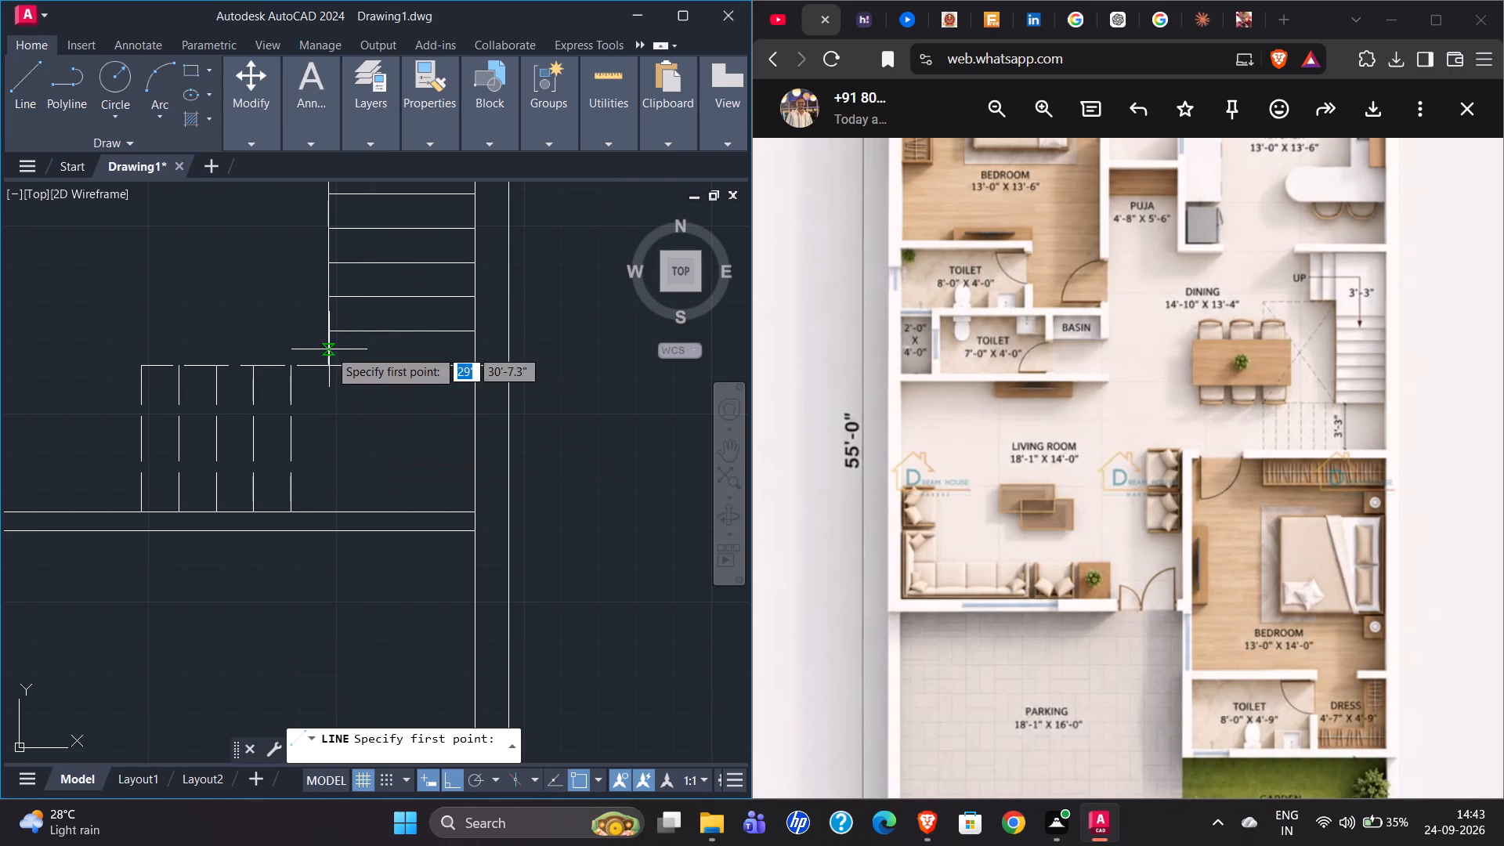
{"action": "left_click", "coordinate": [334, 368]}
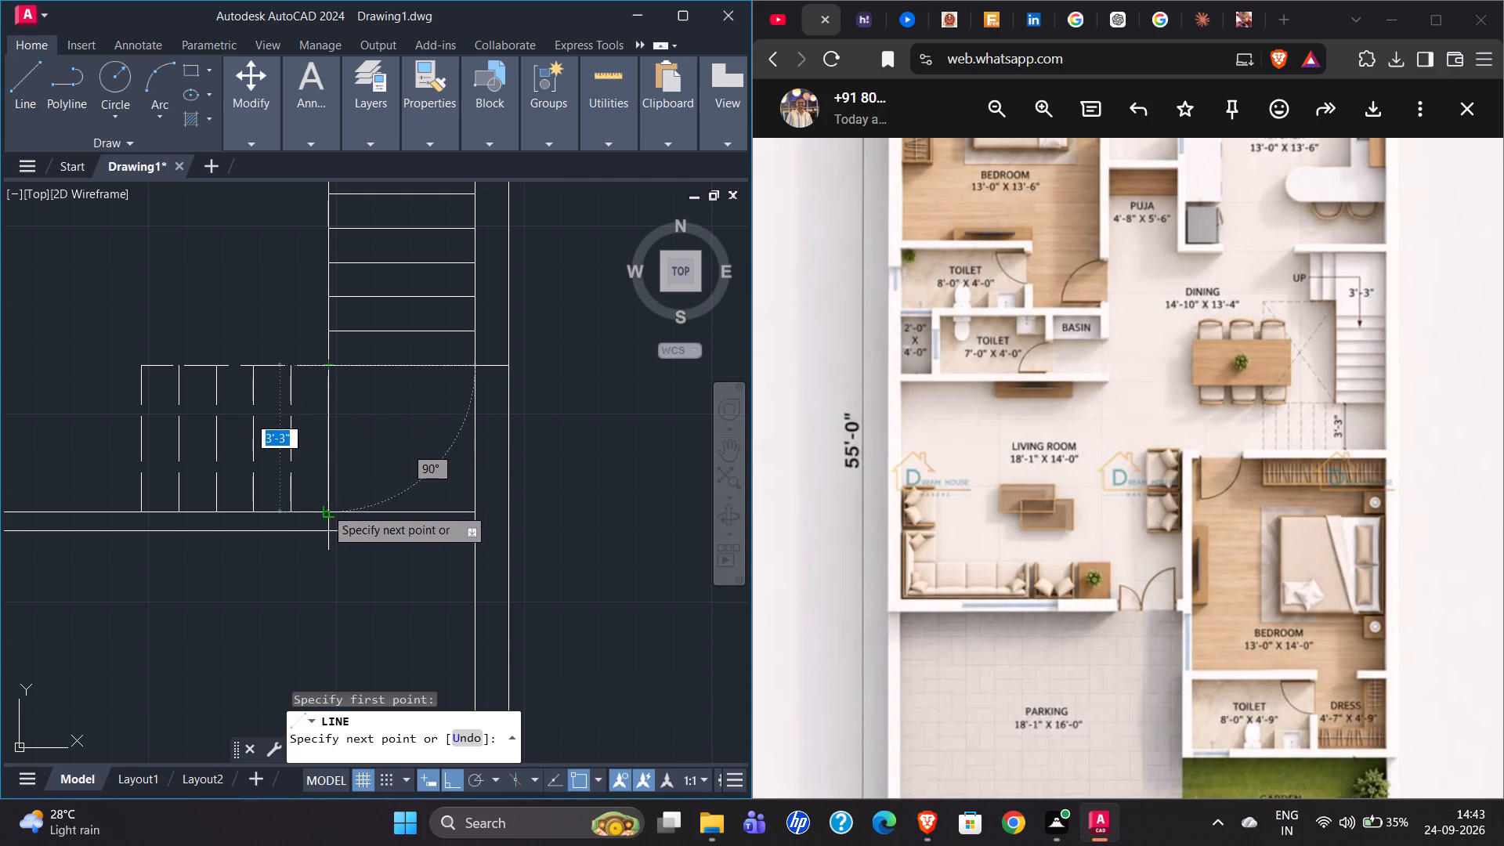
{"action": "left_click", "coordinate": [325, 508]}
{"action": "key", "text": "Escape"}
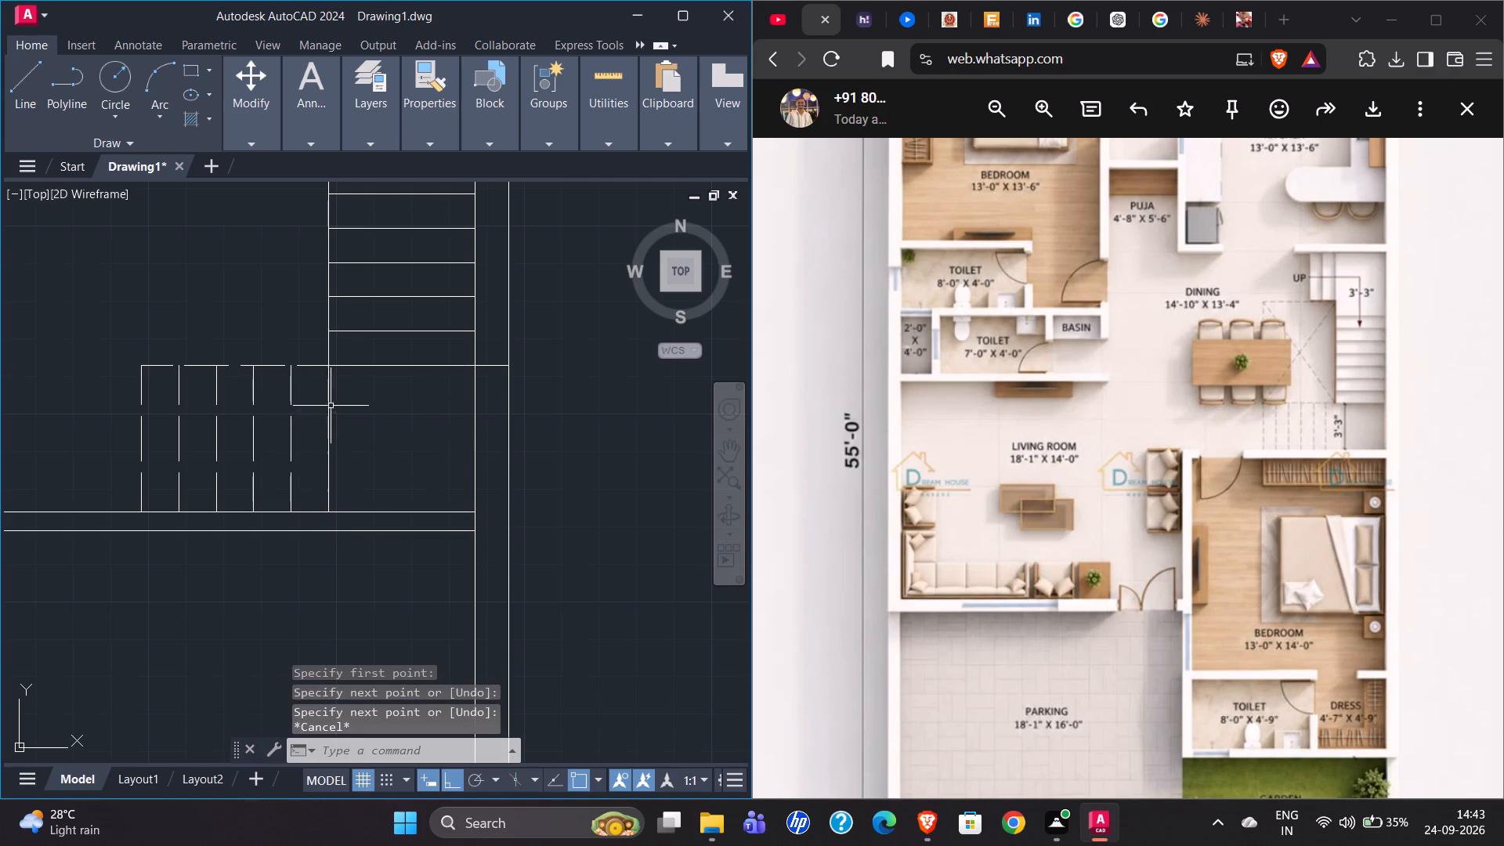
Apply the ACAD_ISO02W100 dashed linetype to the new vertical line below the staircase's southwest corner.
{"action": "left_click", "coordinate": [326, 399]}
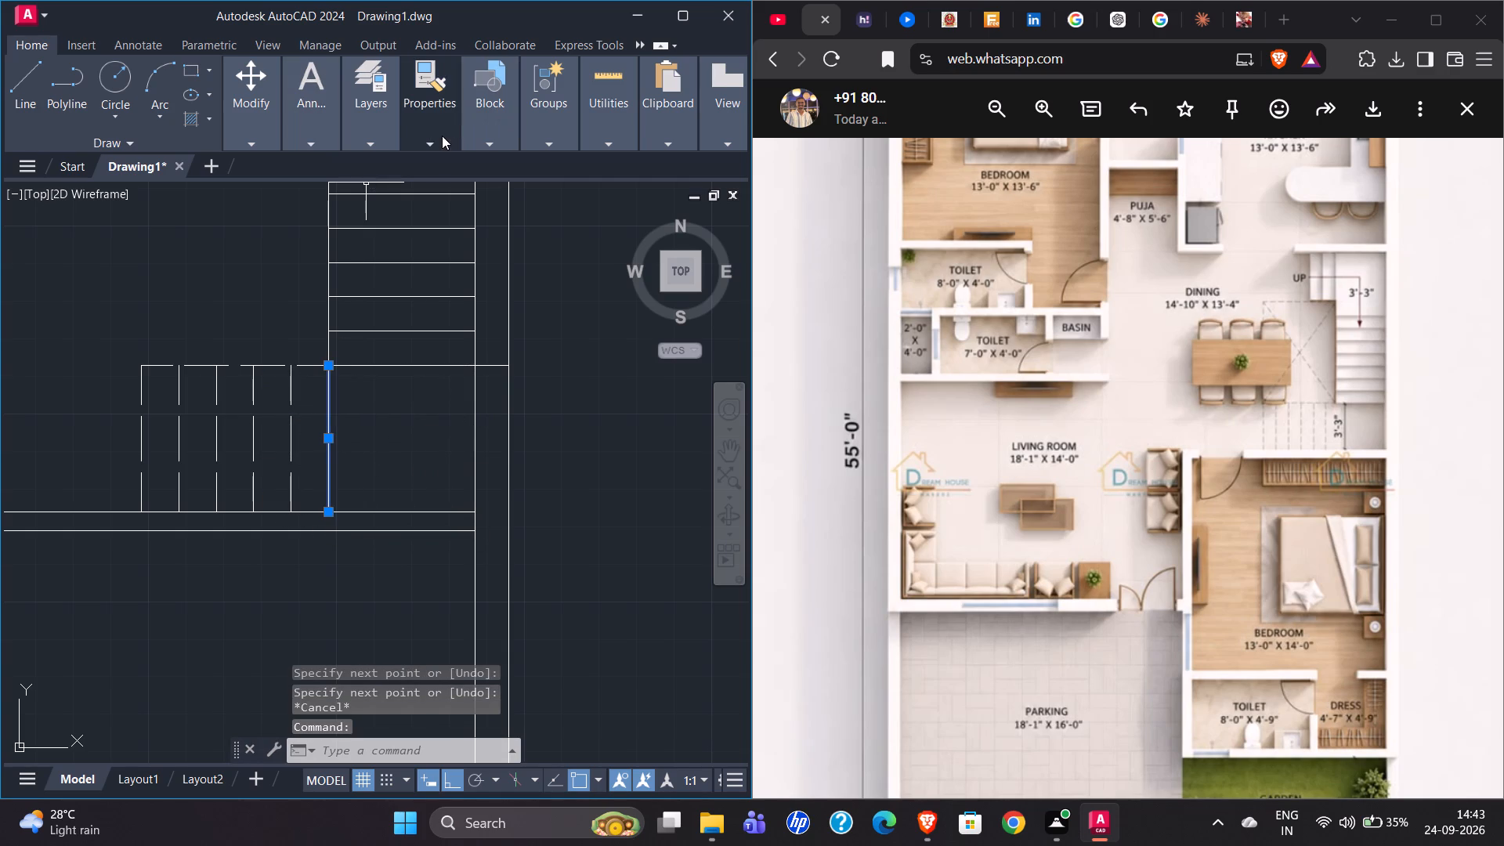
{"action": "left_click", "coordinate": [442, 136]}
{"action": "left_click", "coordinate": [594, 218]}
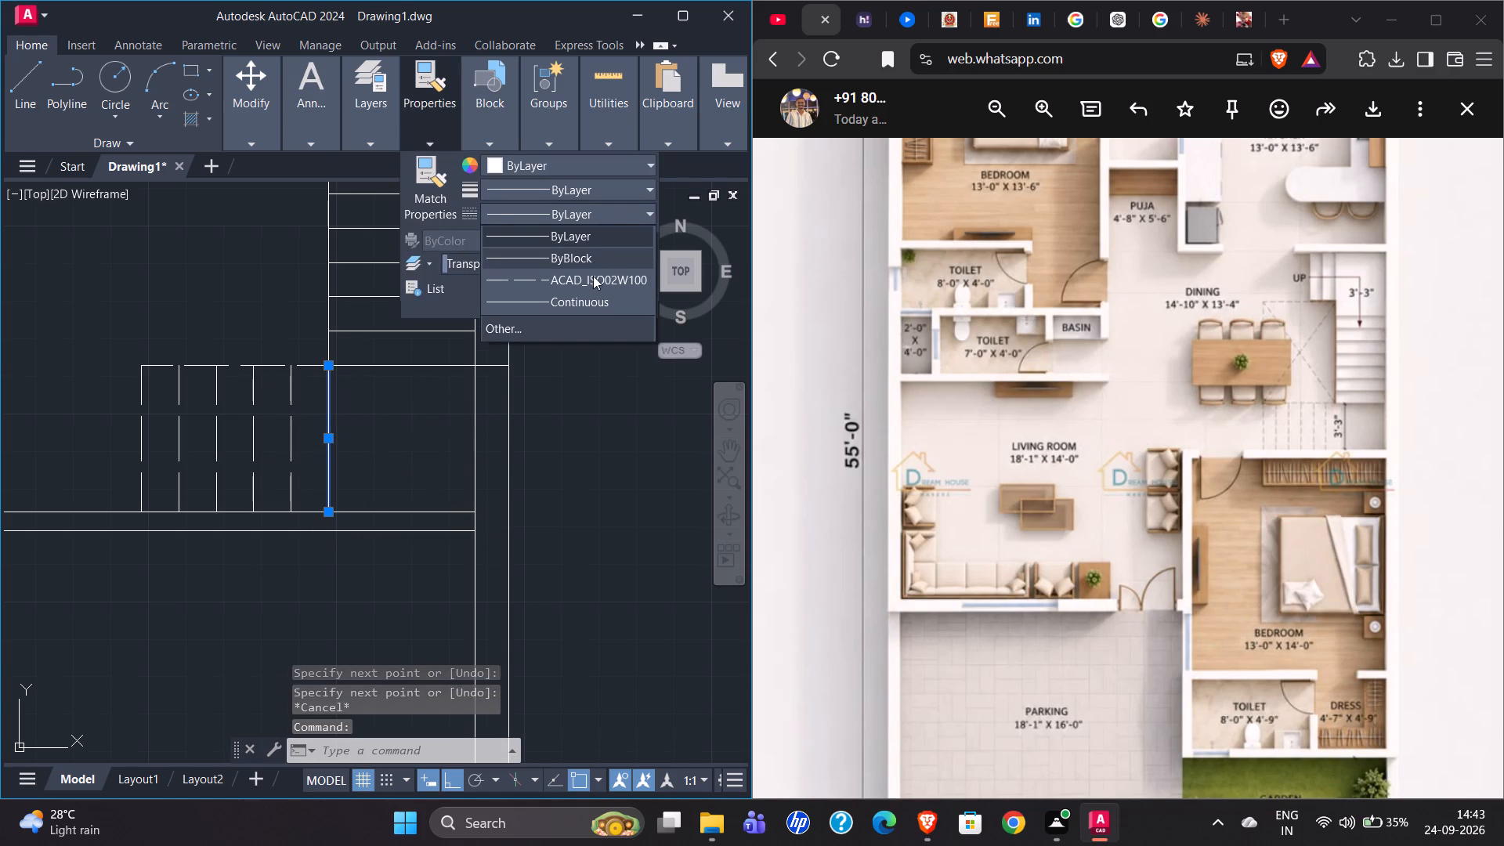
{"action": "left_click", "coordinate": [593, 277]}
{"action": "scroll", "coordinate": [319, 562], "scroll_direction": "down", "scroll_amount": 2}
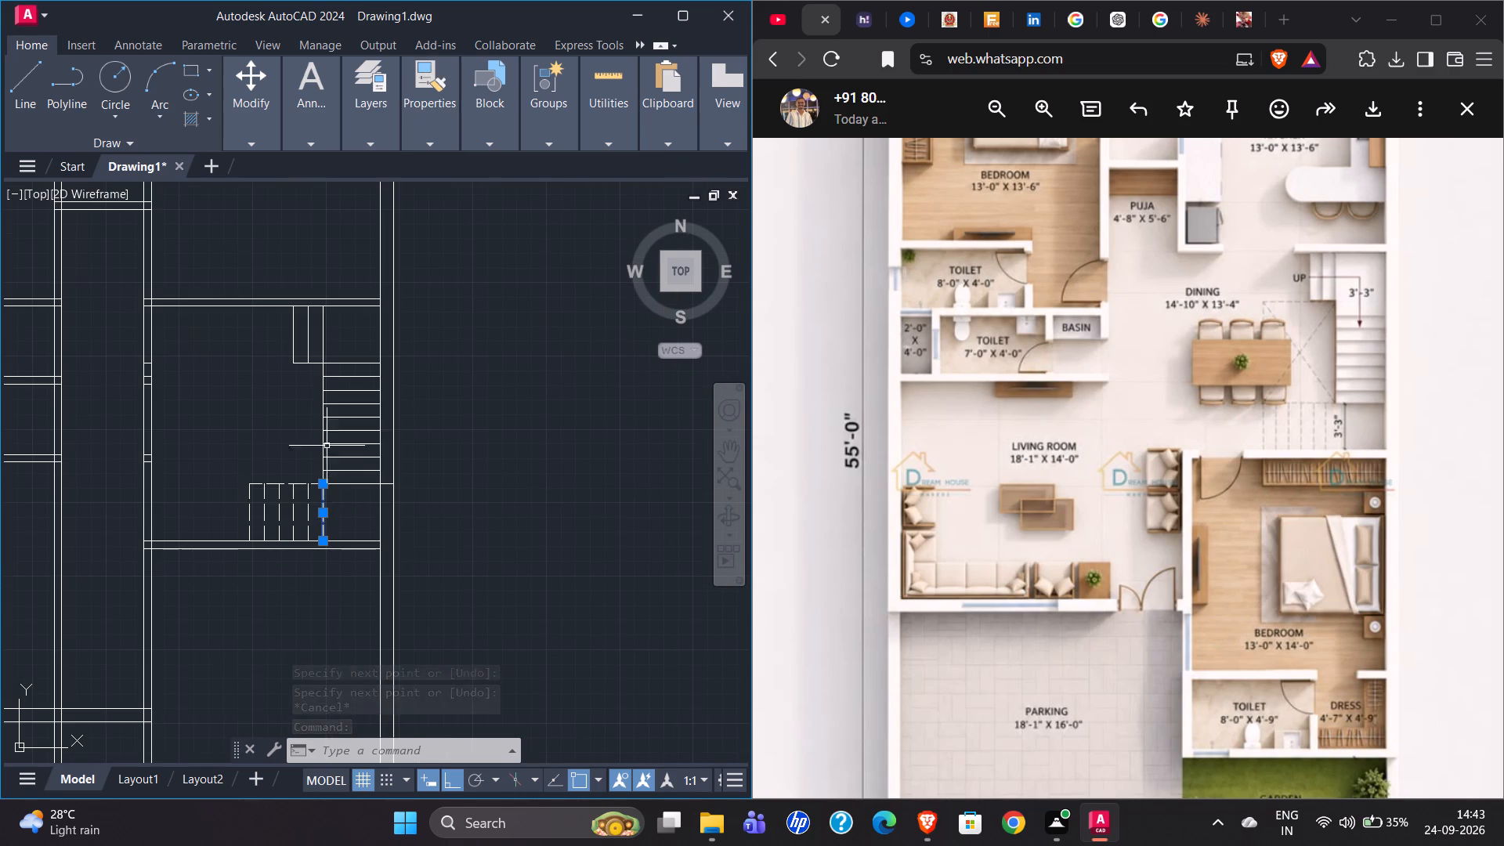
{"action": "key", "text": "Escape"}
Trim the part of the lowest horizontal tread line that runs into the east outer wall.
{"action": "key", "text": "t"}
{"action": "key", "text": "r"}
{"action": "key", "text": "Return"}
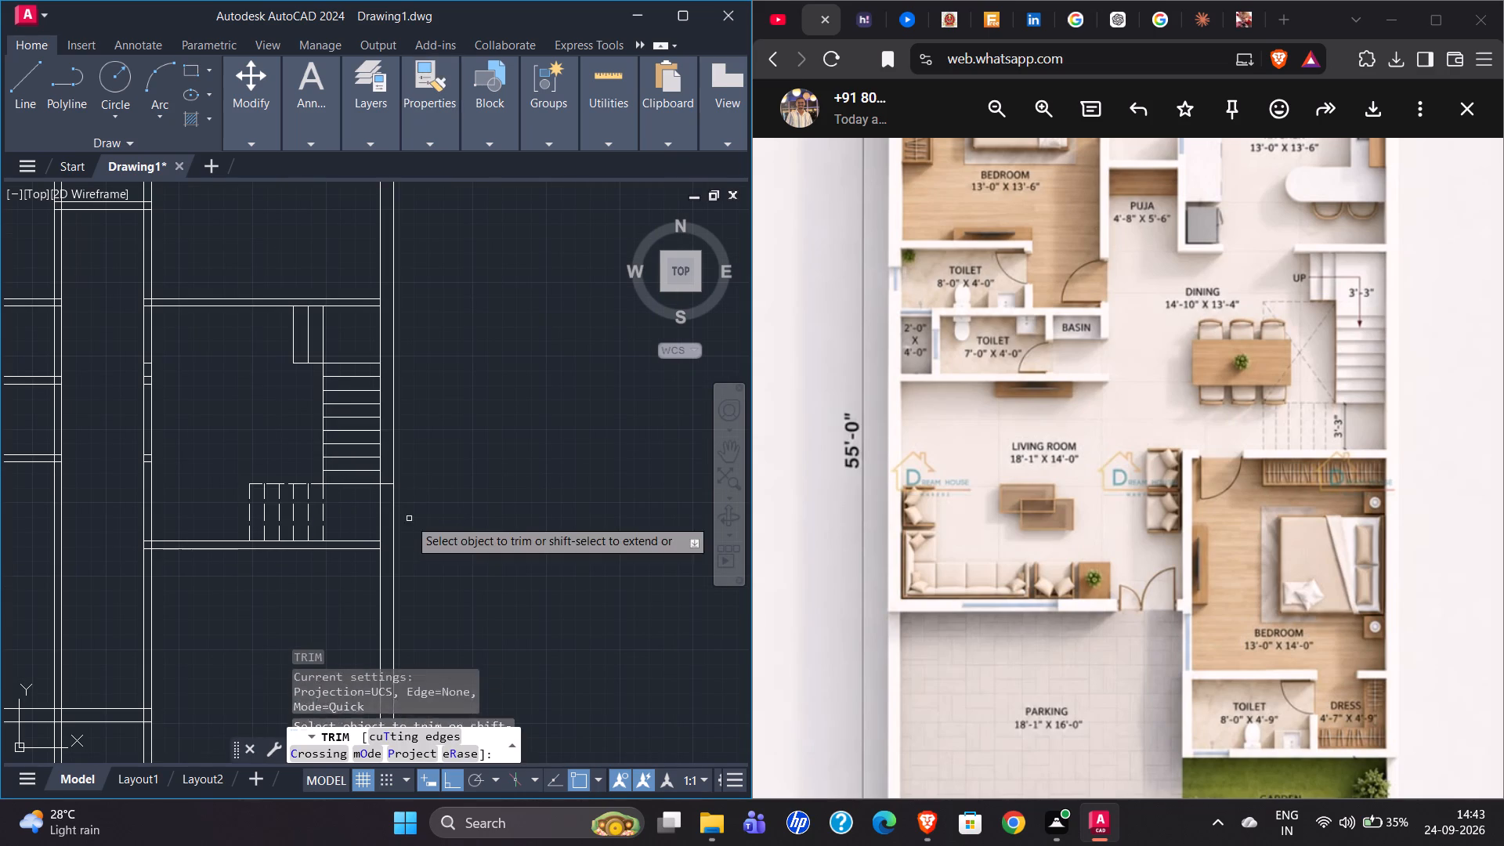
{"action": "scroll", "coordinate": [398, 508], "scroll_direction": "up", "scroll_amount": 3}
{"action": "left_click_drag", "start_coordinate": [353, 386], "coordinate": [360, 492]}
{"action": "scroll", "coordinate": [437, 484], "scroll_direction": "down", "scroll_amount": 4}
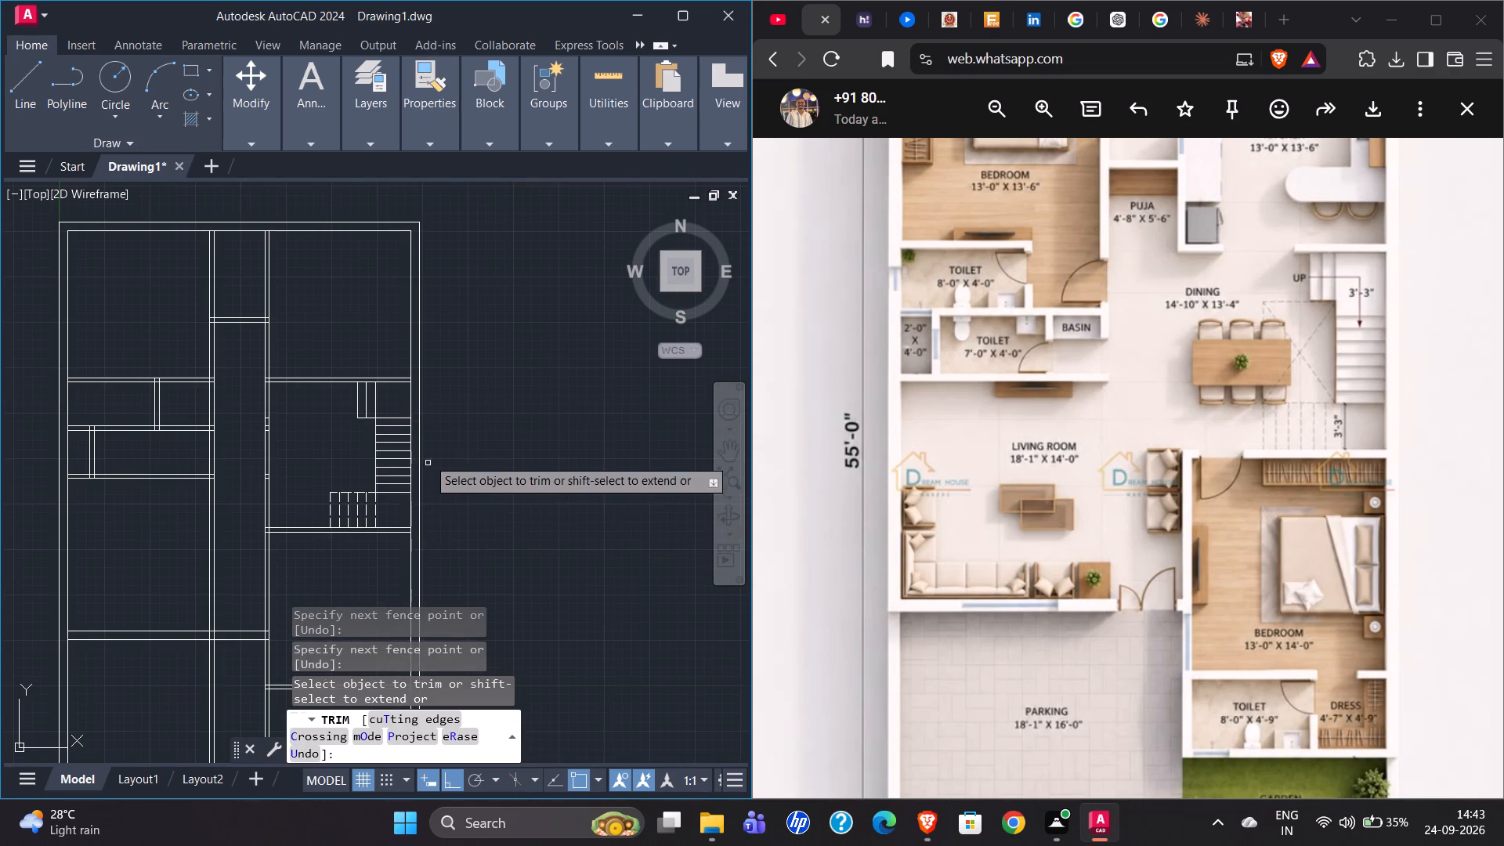
Trim away the topmost horizontal tread line between the upper flight's southeast corner and the east wall.
{"action": "scroll", "coordinate": [410, 399], "scroll_direction": "up", "scroll_amount": 2}
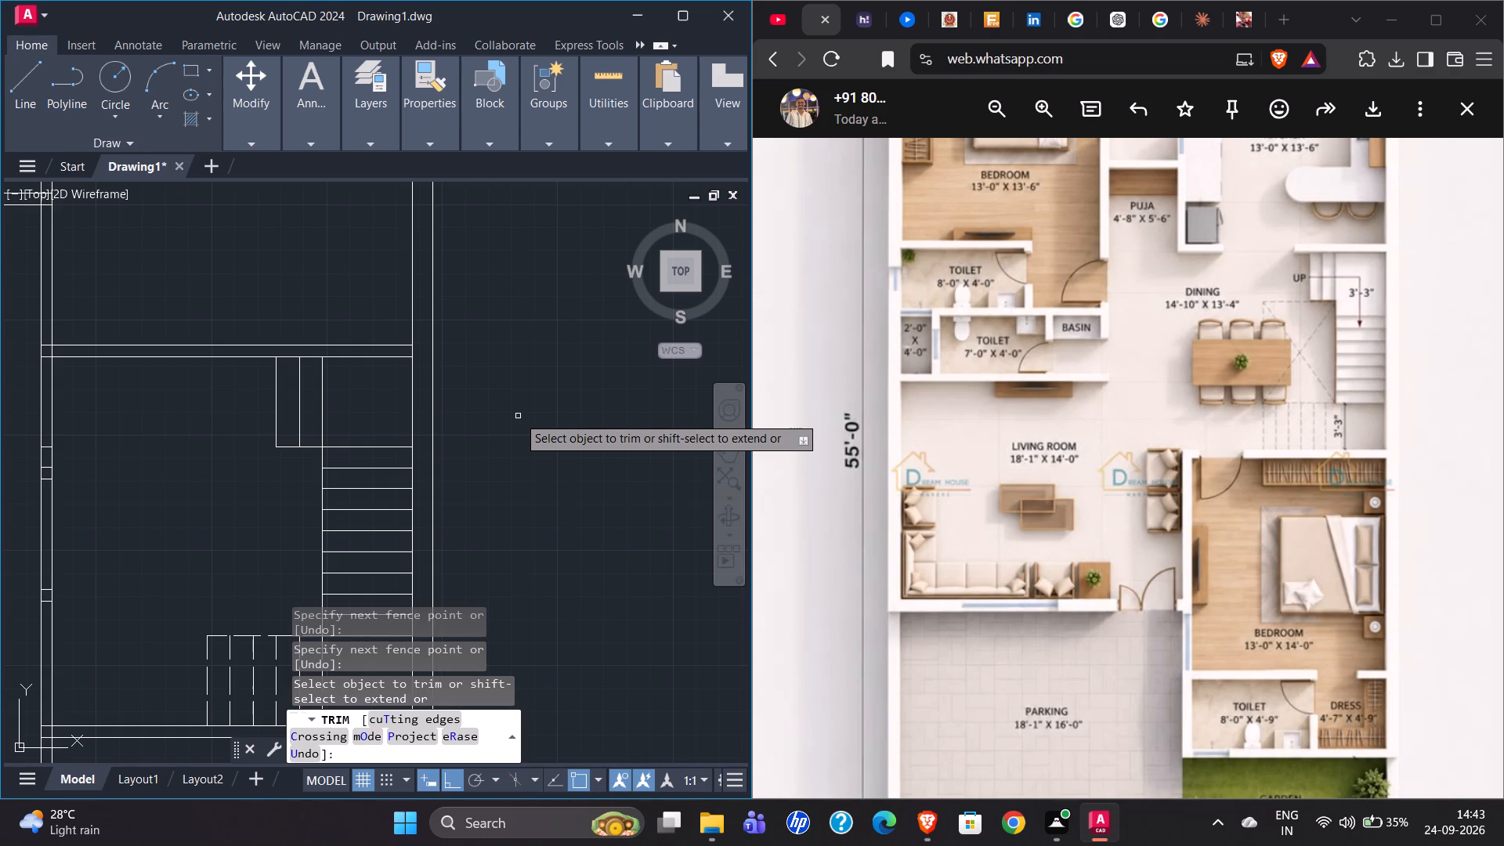
{"action": "left_click", "coordinate": [366, 445]}
{"action": "left_click", "coordinate": [360, 447]}
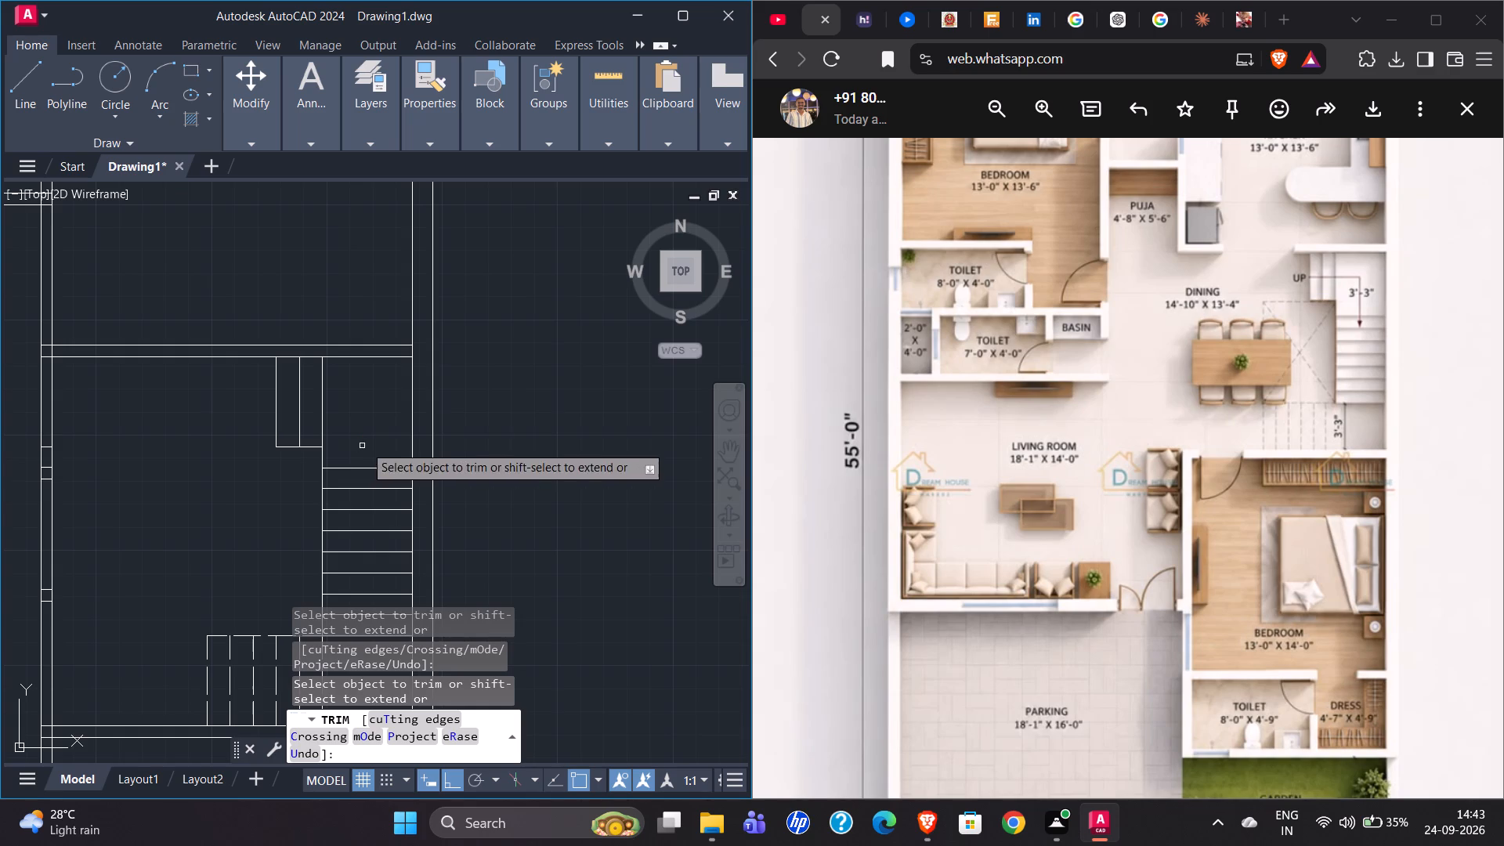
{"action": "key", "text": "Escape"}
Draw a 5" vertical line across the kitchen-dining wall, just west of the staircase's upper flight.
{"action": "scroll", "coordinate": [291, 319], "scroll_direction": "down", "scroll_amount": 1}
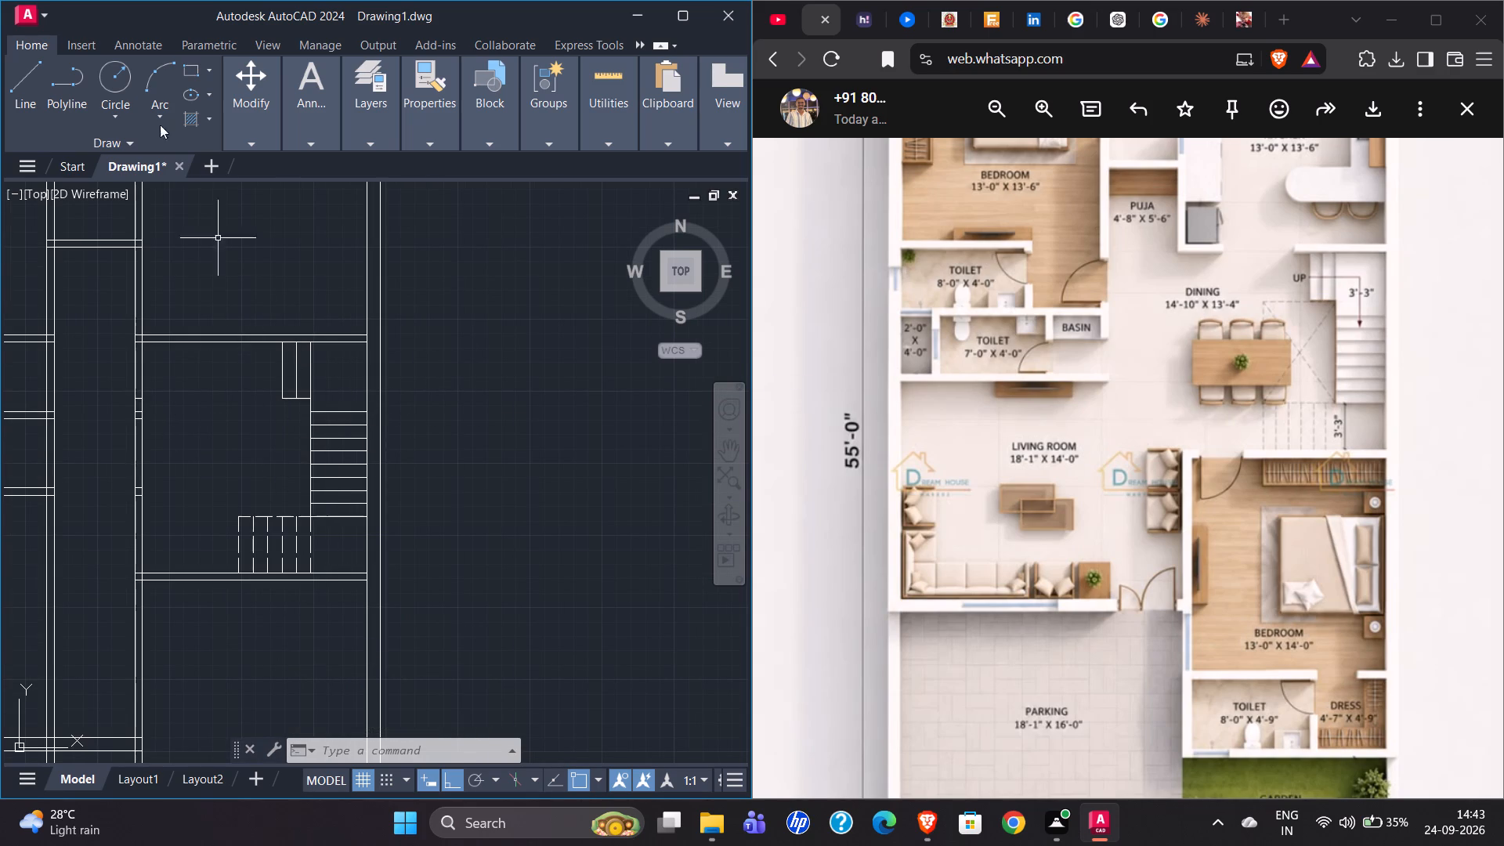
{"action": "left_click", "coordinate": [27, 79]}
{"action": "scroll", "coordinate": [237, 329], "scroll_direction": "up", "scroll_amount": 2}
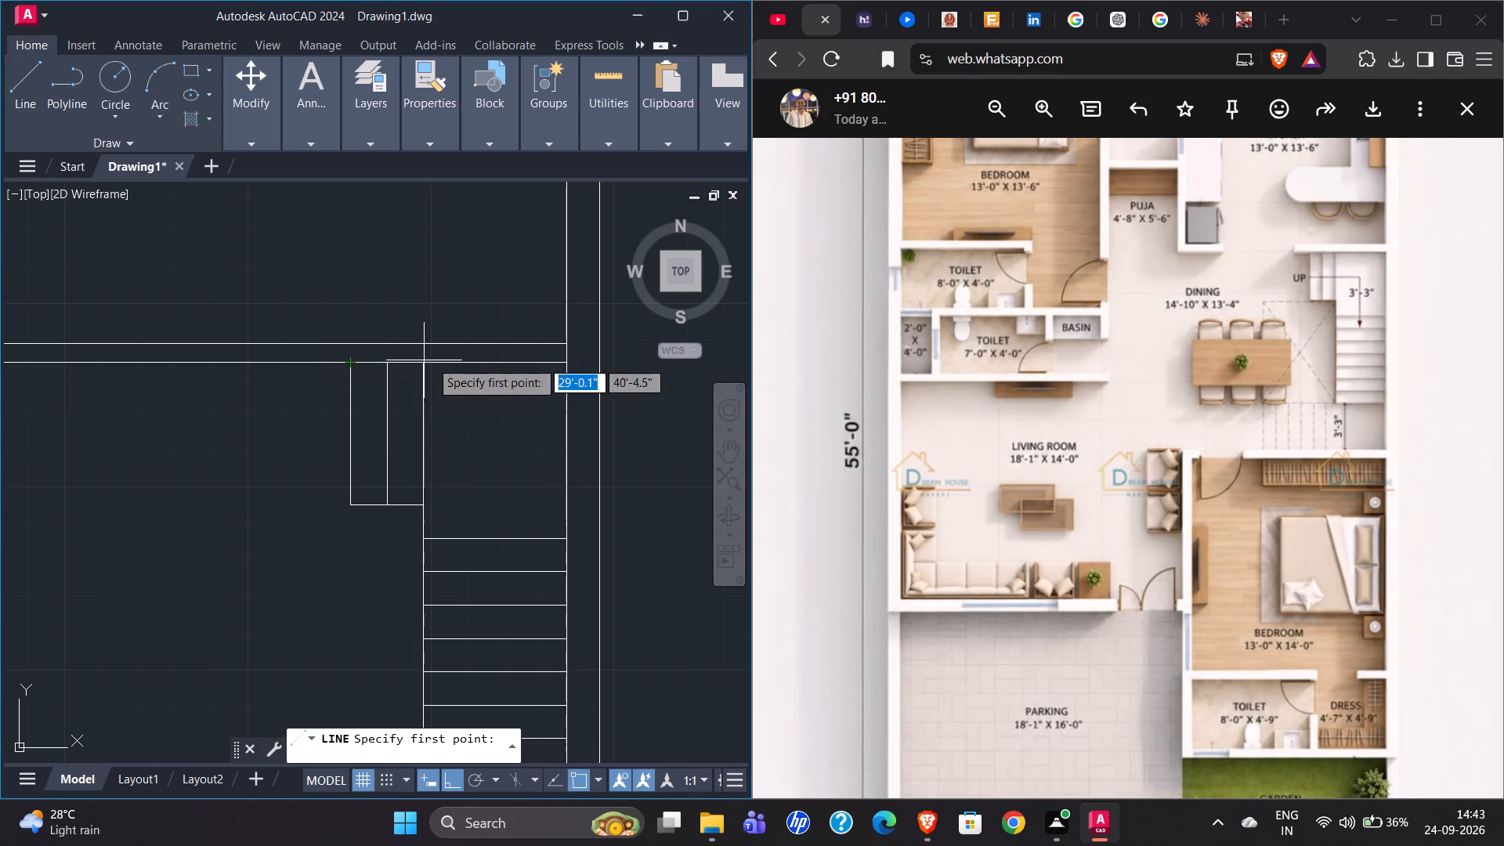
{"action": "left_click", "coordinate": [295, 347]}
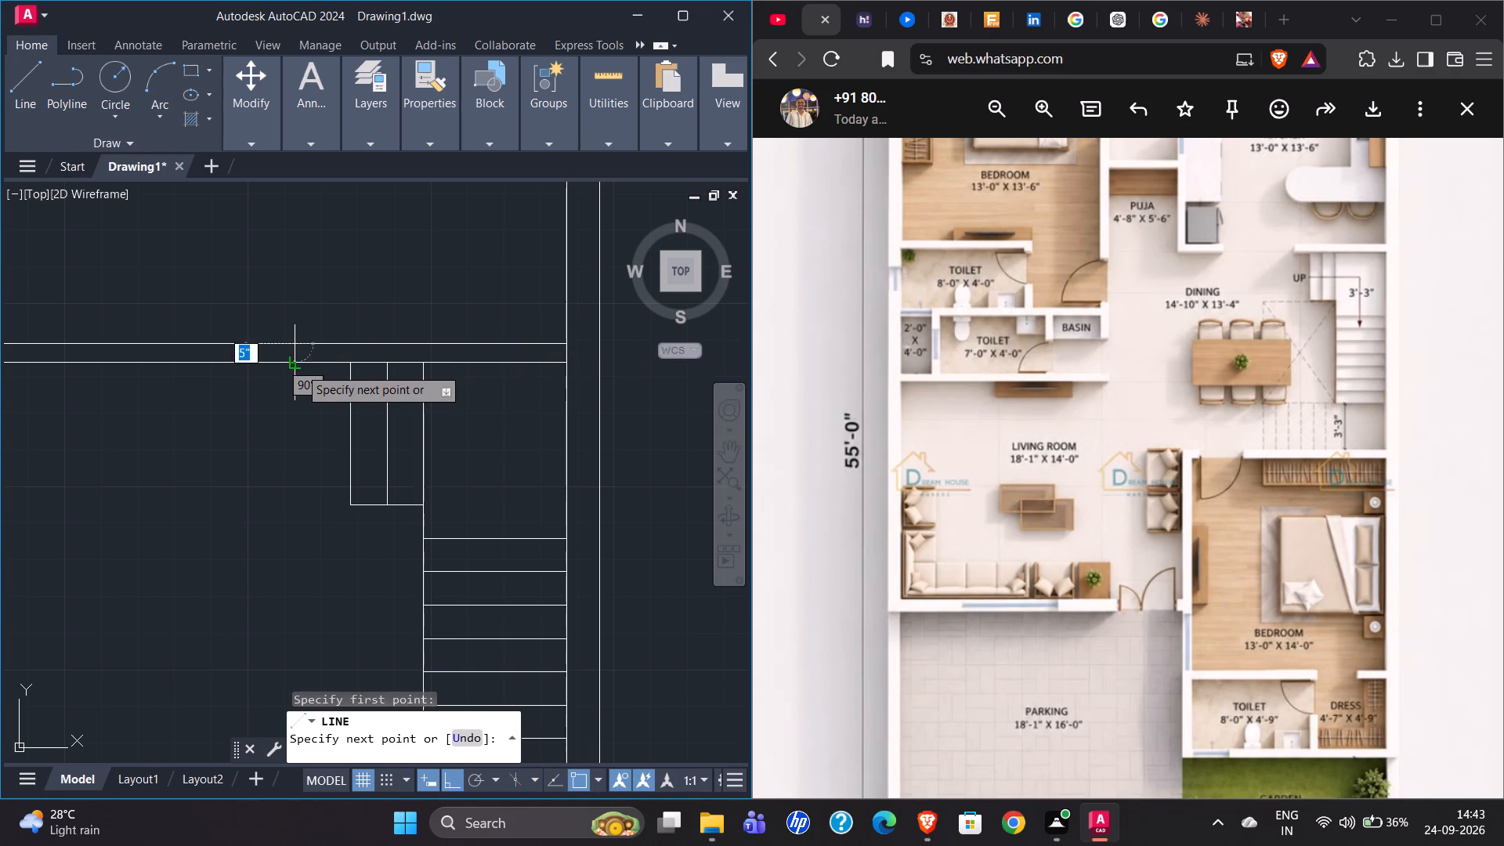
{"action": "left_click", "coordinate": [299, 367]}
{"action": "key", "text": "Escape"}
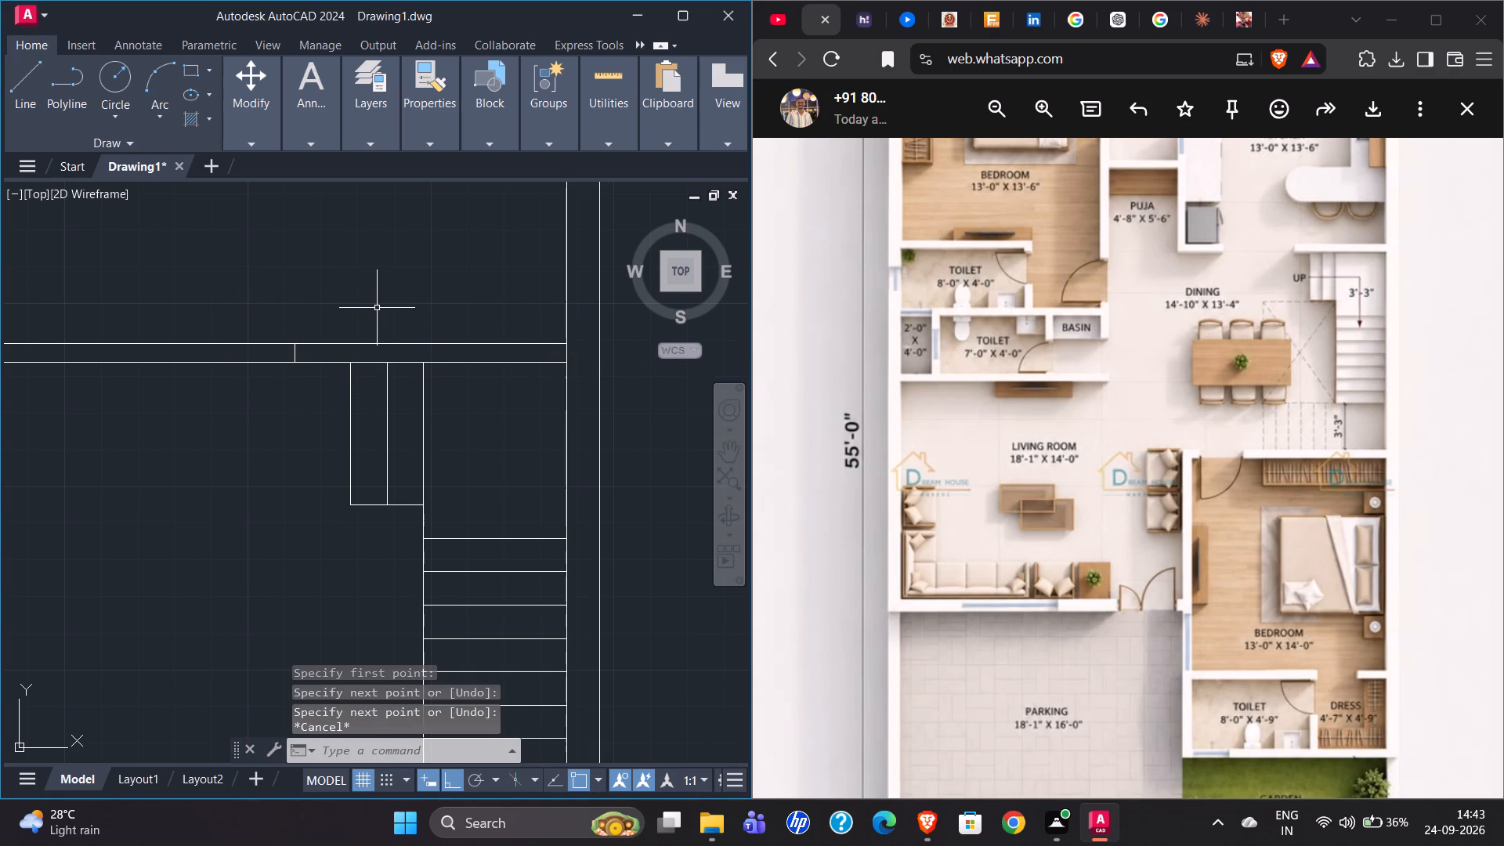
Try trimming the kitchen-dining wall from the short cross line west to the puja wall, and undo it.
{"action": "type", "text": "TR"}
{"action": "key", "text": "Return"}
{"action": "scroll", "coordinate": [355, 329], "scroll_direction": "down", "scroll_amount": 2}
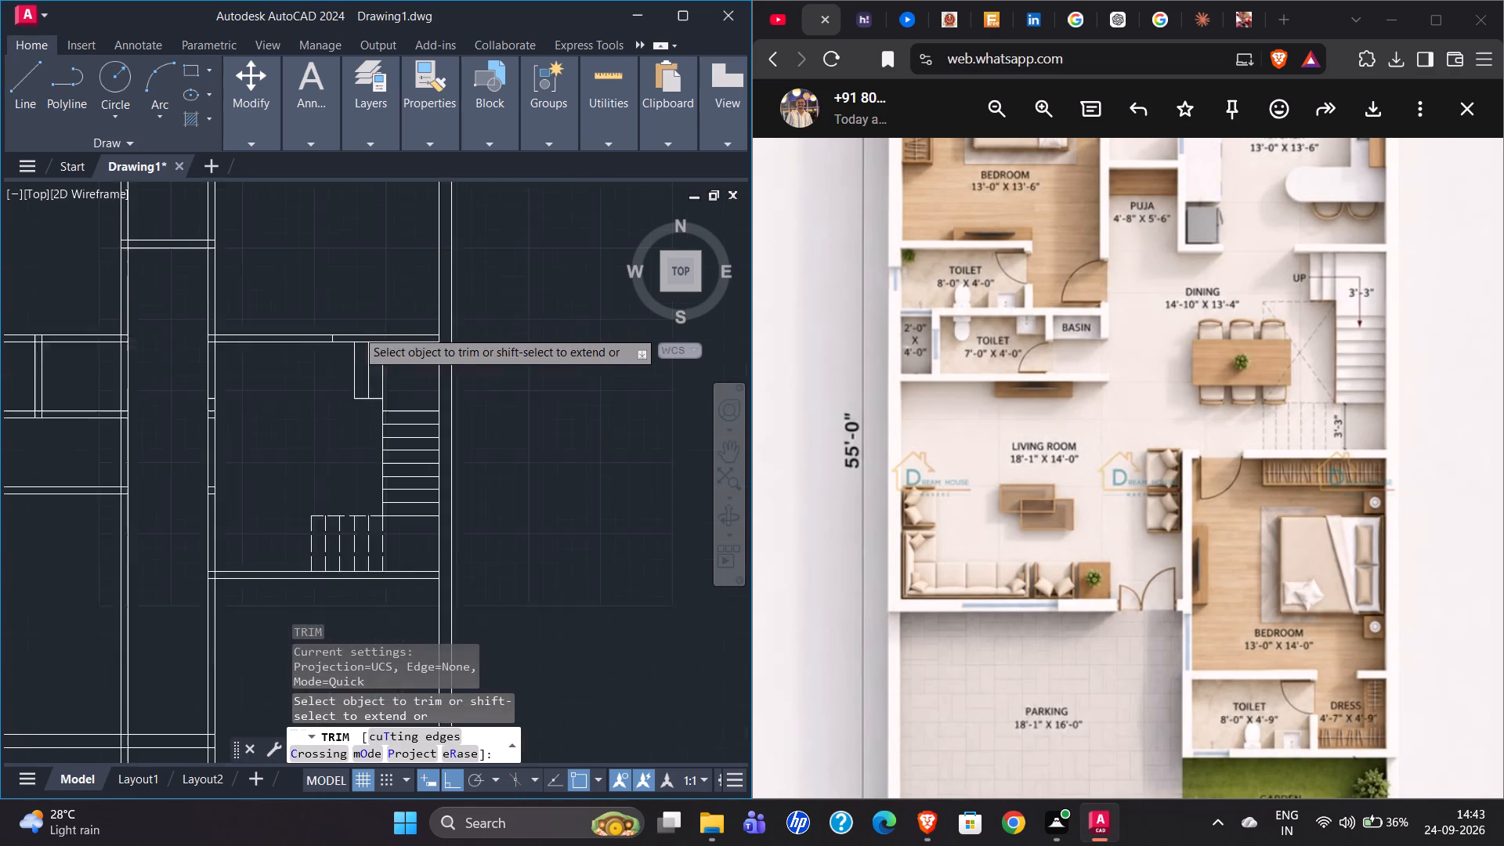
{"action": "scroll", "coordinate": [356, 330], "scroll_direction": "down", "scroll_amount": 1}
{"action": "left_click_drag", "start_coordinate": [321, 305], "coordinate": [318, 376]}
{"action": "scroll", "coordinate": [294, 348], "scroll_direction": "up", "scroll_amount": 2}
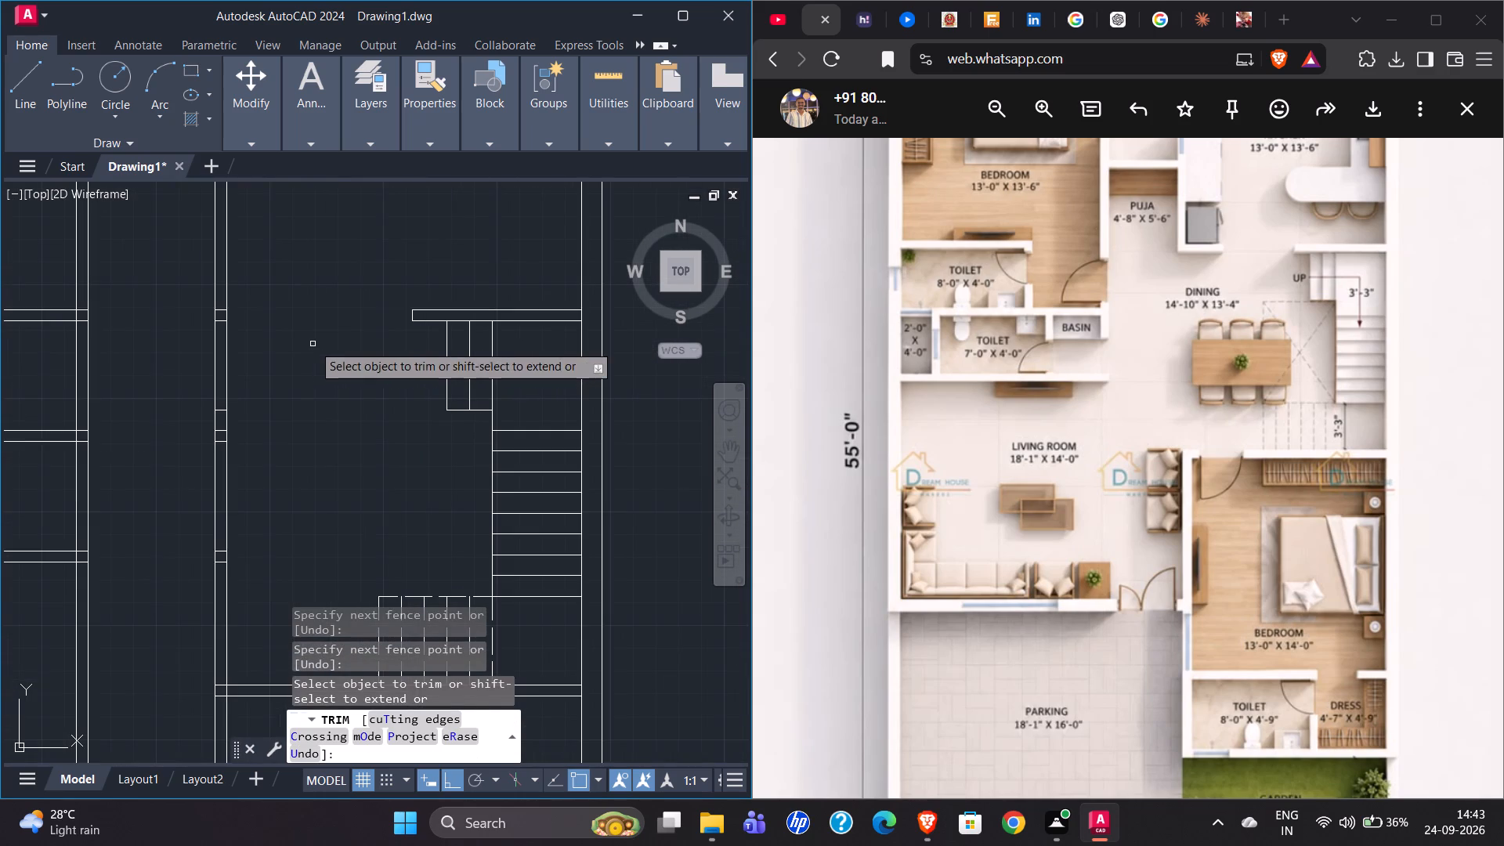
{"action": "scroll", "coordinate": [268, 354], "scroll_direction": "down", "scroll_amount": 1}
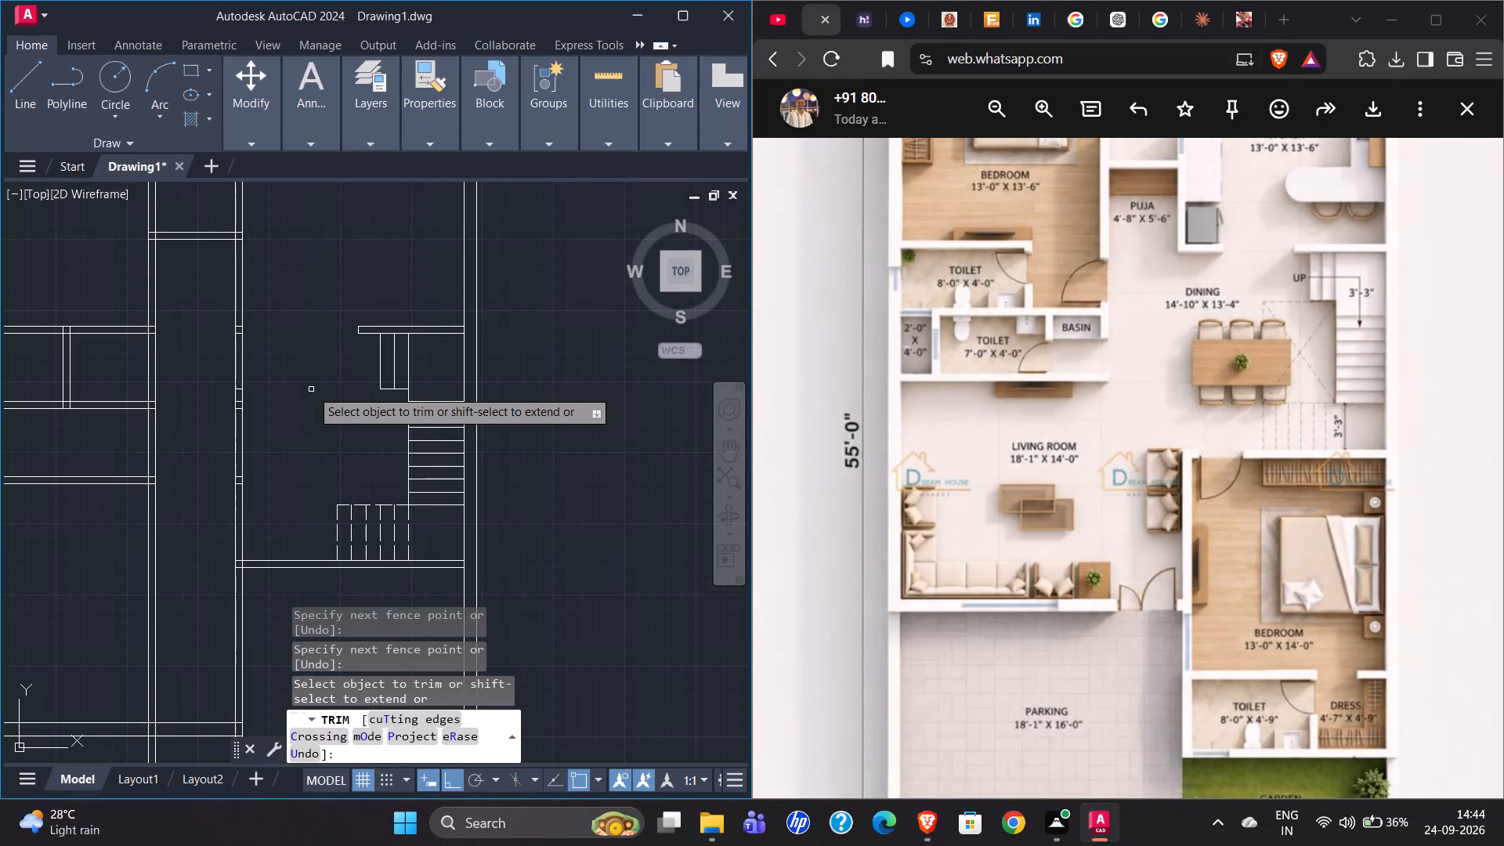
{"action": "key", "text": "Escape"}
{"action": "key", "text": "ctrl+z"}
Draw a vertical line across the kitchen-dining wall, tracked 2' east of the puja wall's east face.
{"action": "scroll", "coordinate": [371, 415], "scroll_direction": "down", "scroll_amount": 1}
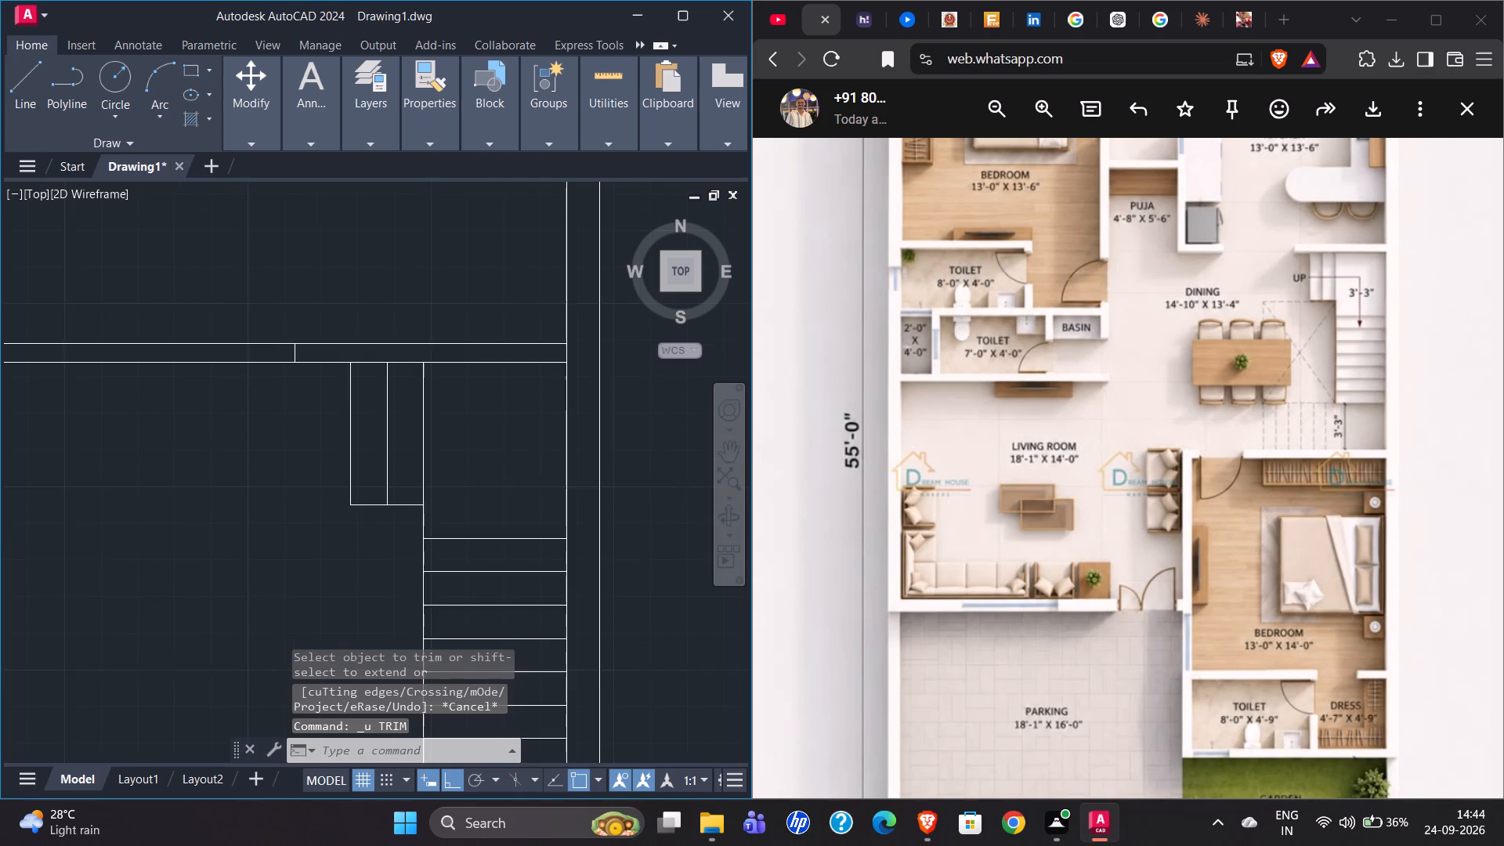
{"action": "scroll", "coordinate": [371, 415], "scroll_direction": "down", "scroll_amount": 1}
{"action": "scroll", "coordinate": [289, 410], "scroll_direction": "up", "scroll_amount": 1}
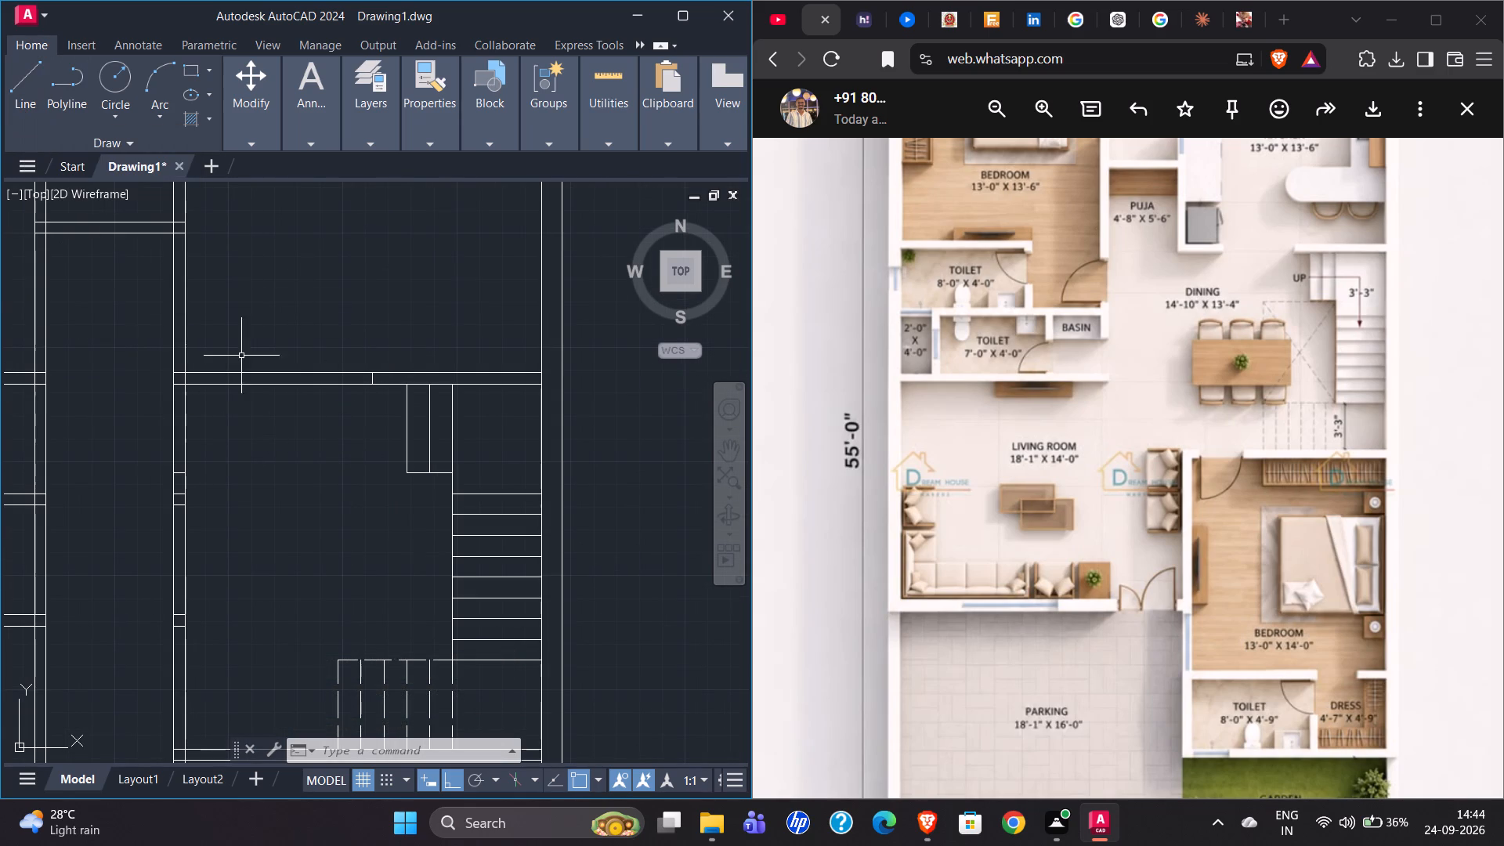
{"action": "left_click", "coordinate": [19, 63]}
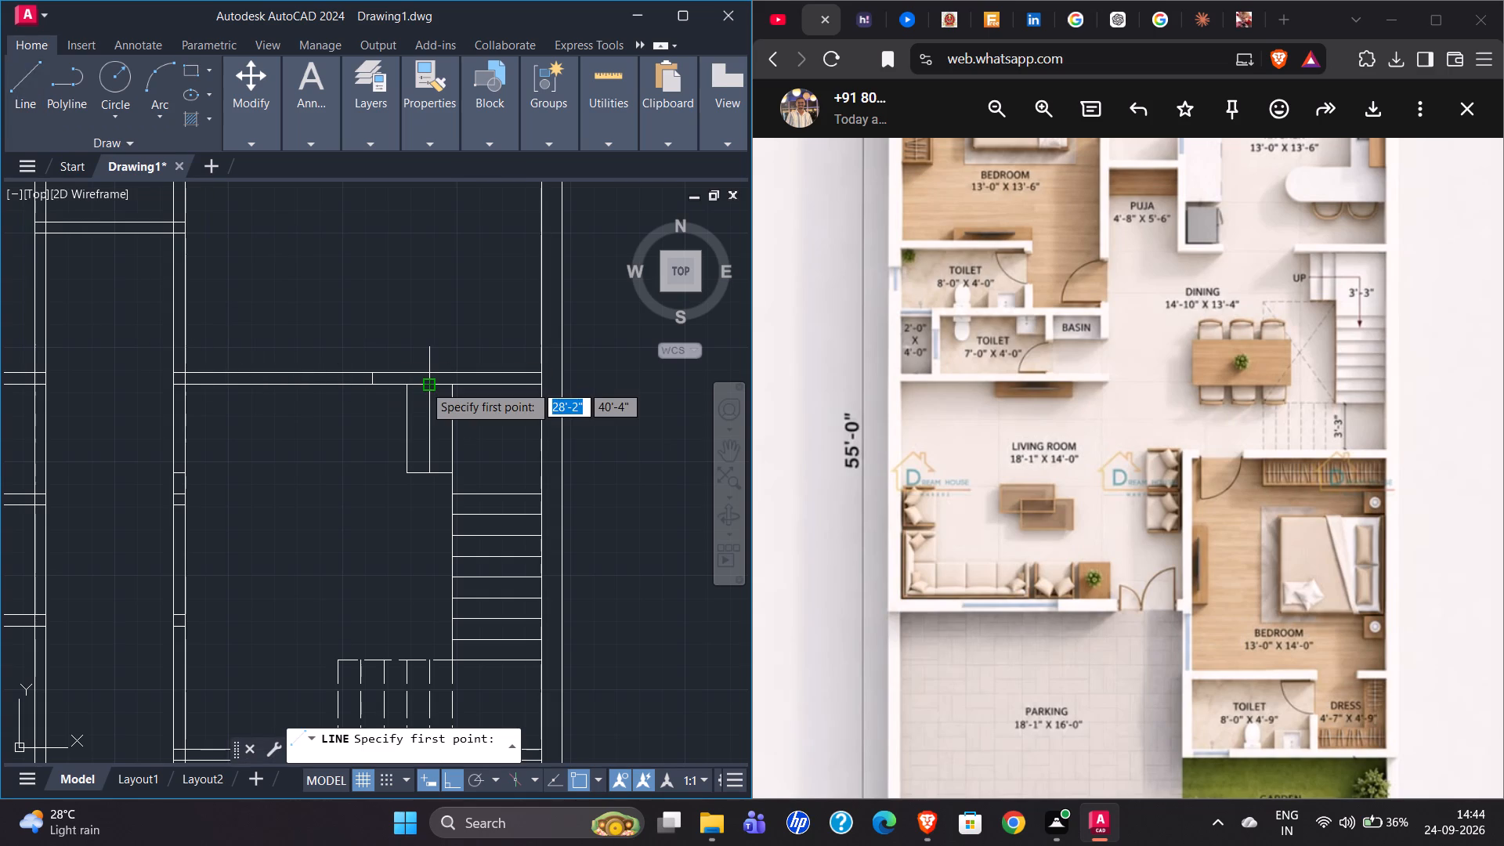
{"action": "type", "text": "TK"}
{"action": "key", "text": "Return"}
{"action": "scroll", "coordinate": [160, 361], "scroll_direction": "up", "scroll_amount": 2}
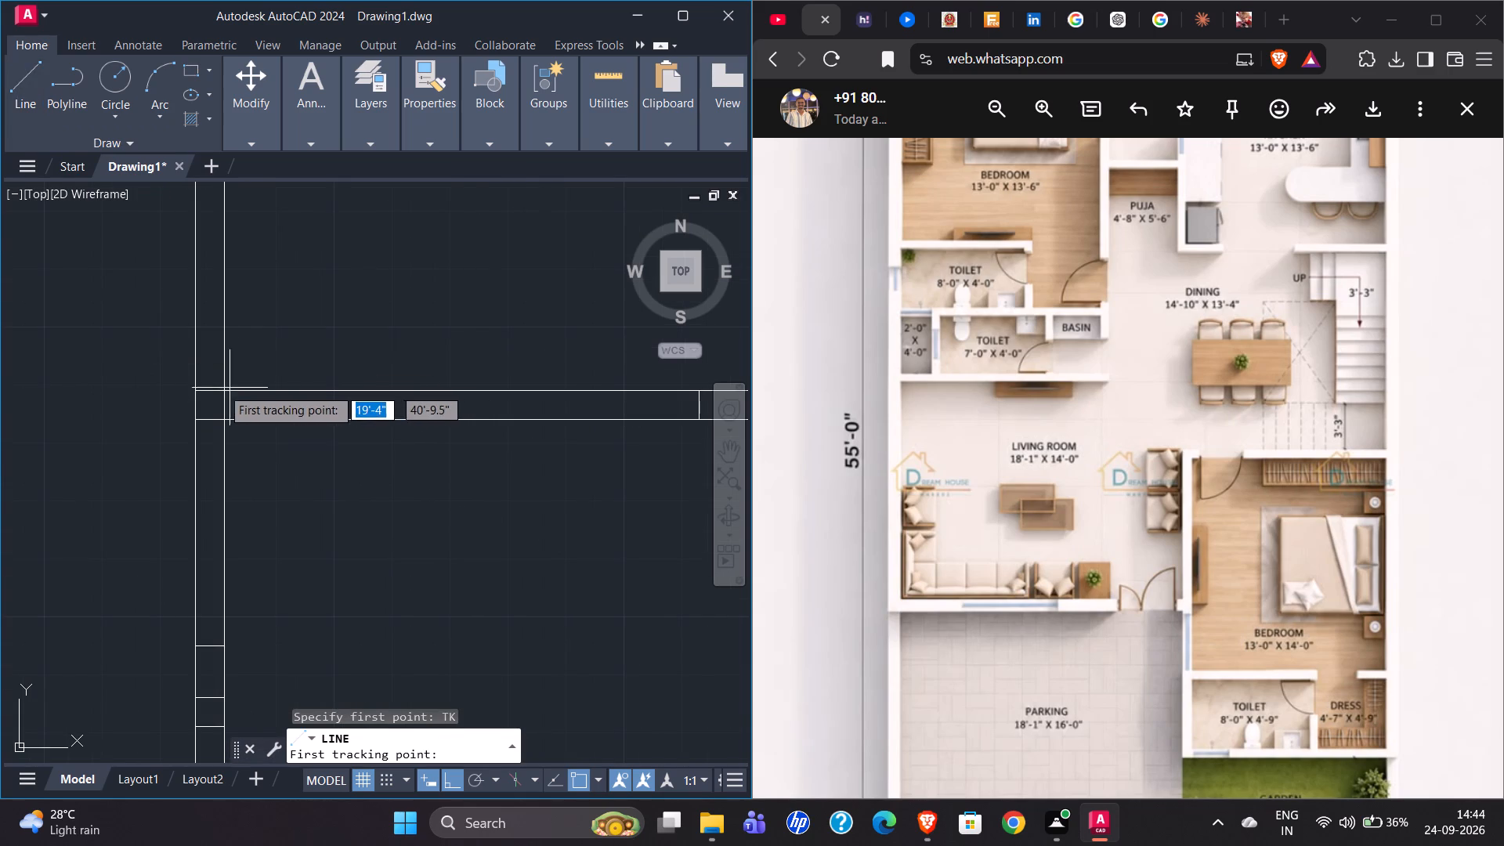
{"action": "left_click", "coordinate": [222, 388]}
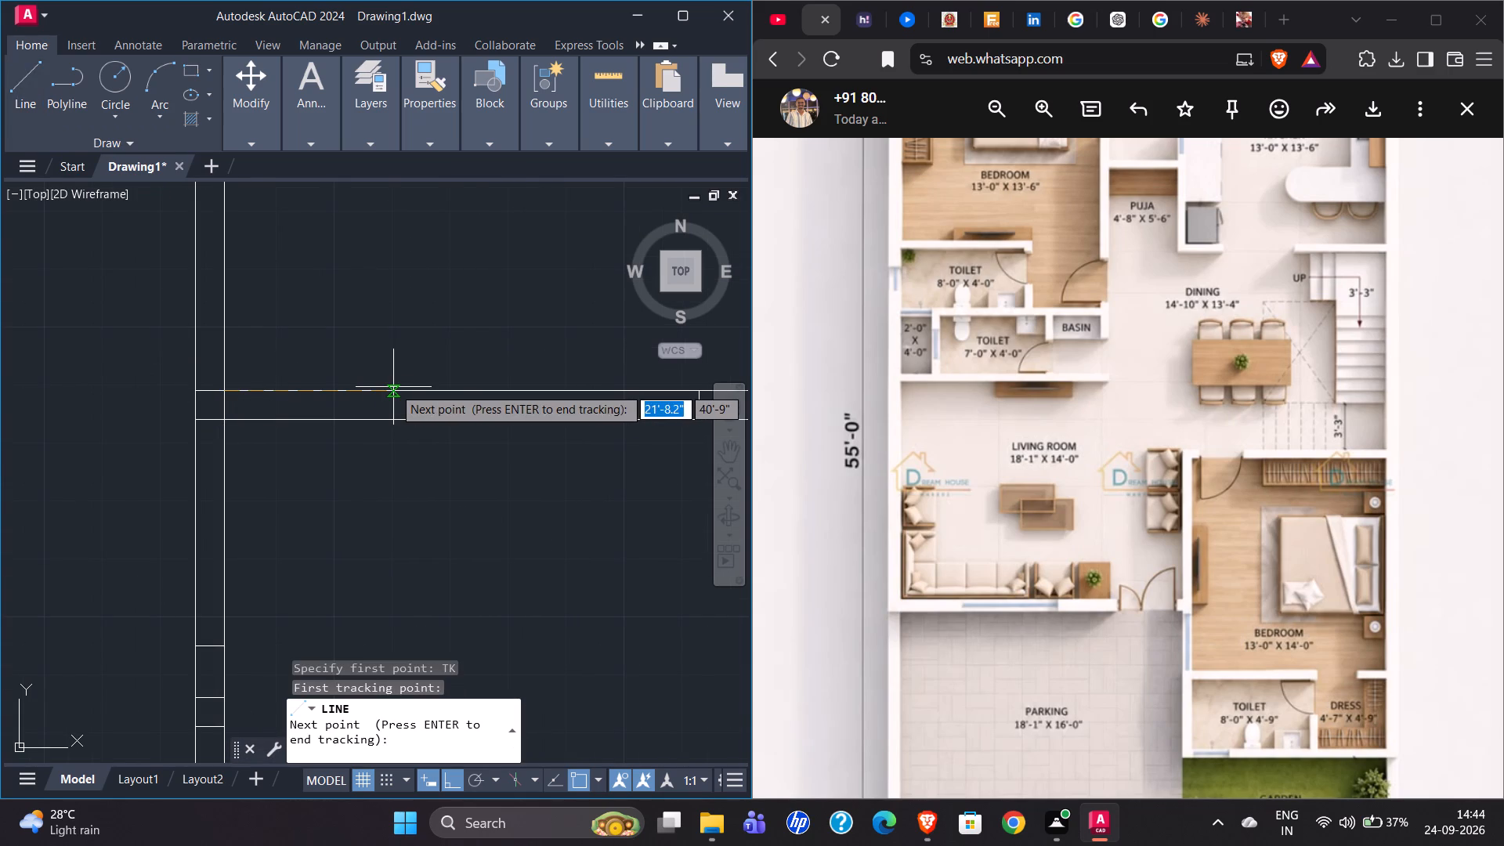
{"action": "type", "text": "2'"}
{"action": "key", "text": "Return"}
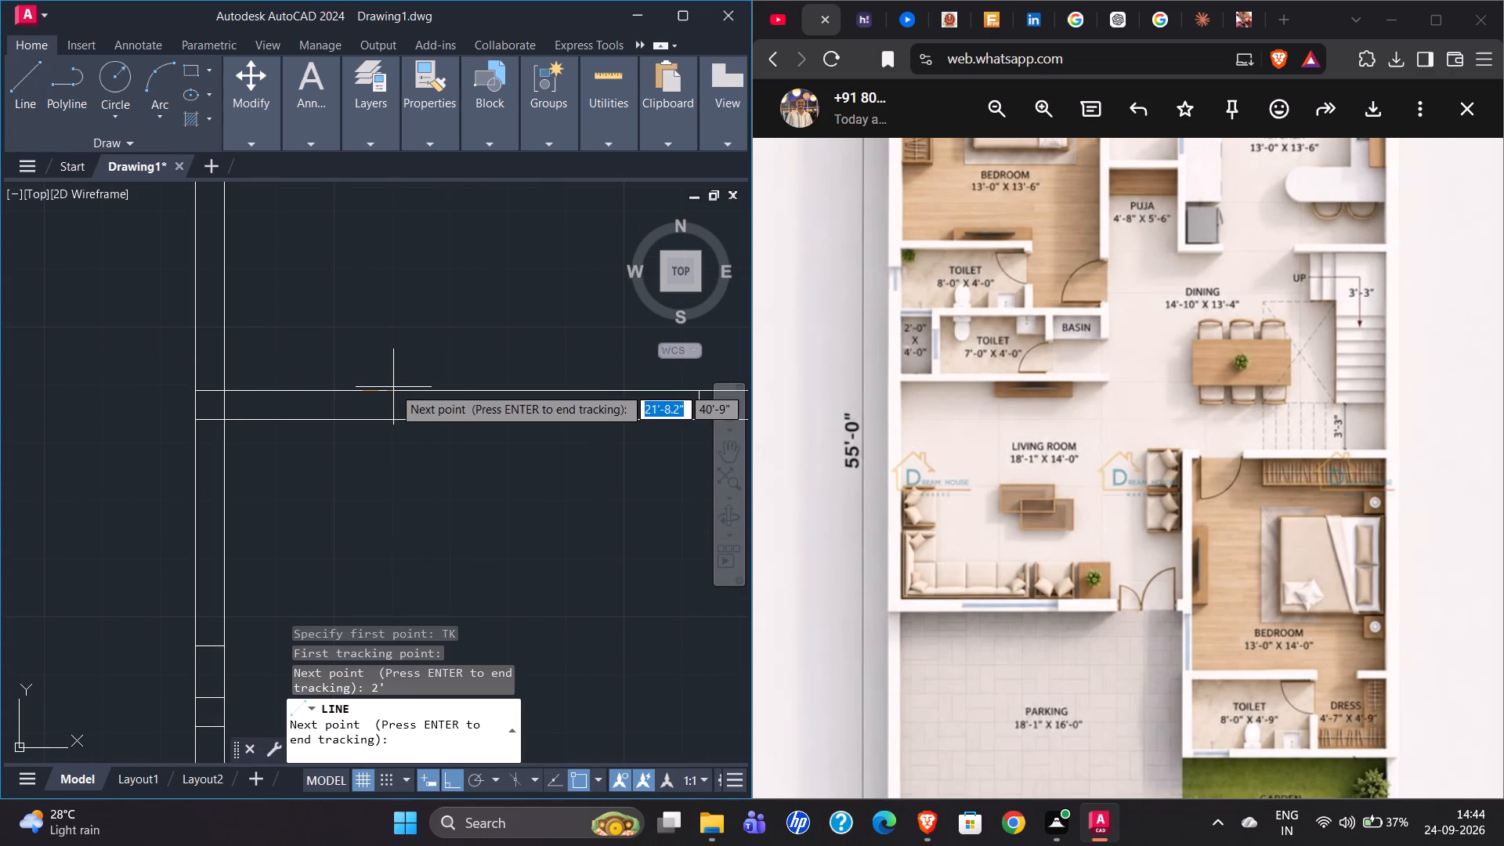
{"action": "scroll", "coordinate": [249, 410], "scroll_direction": "down", "scroll_amount": 3}
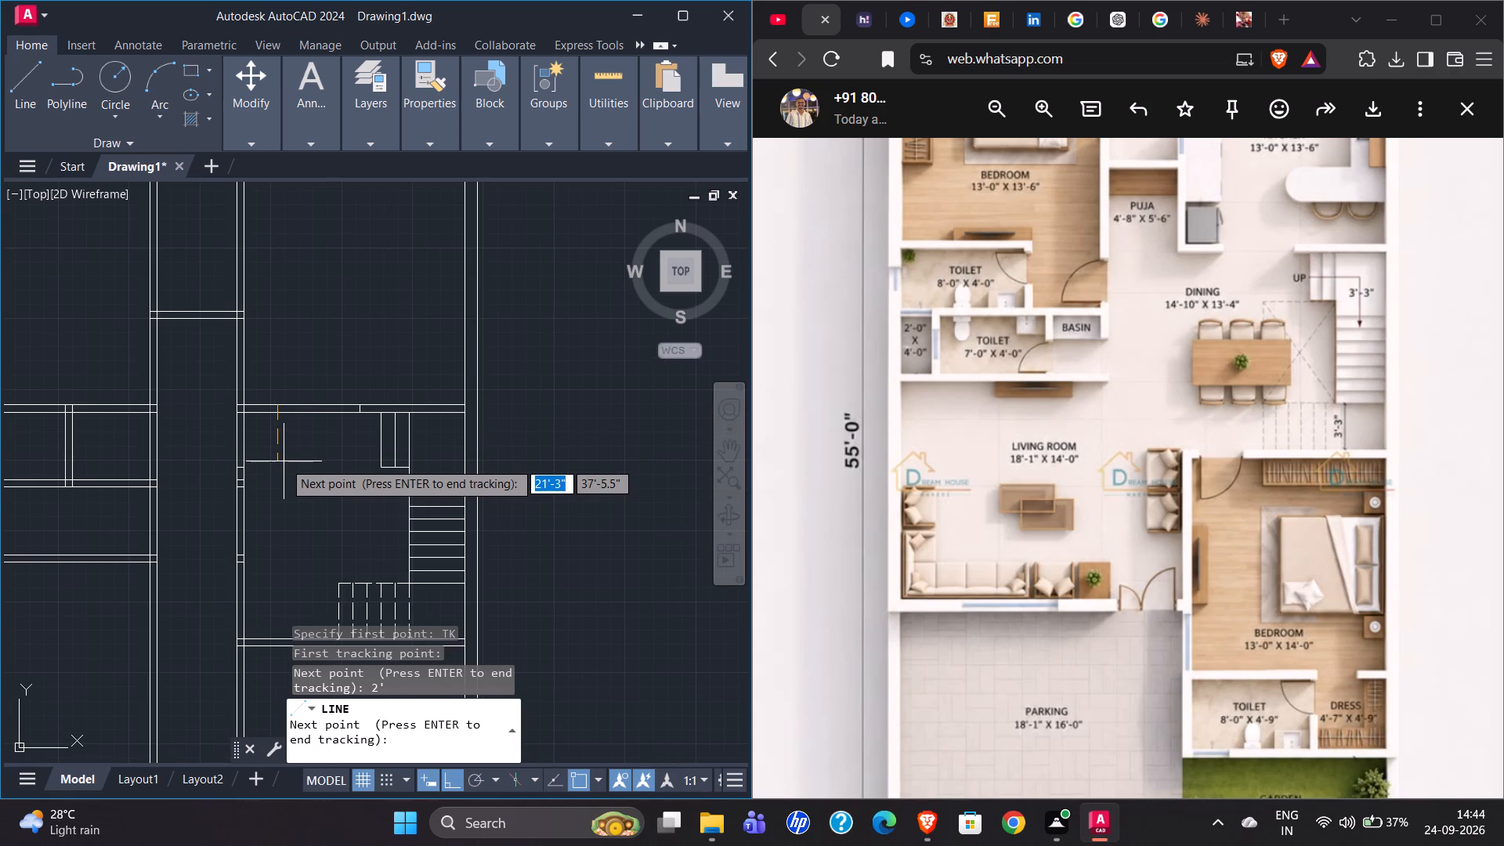
{"action": "scroll", "coordinate": [278, 425], "scroll_direction": "up", "scroll_amount": 4}
{"action": "key", "text": "Return"}
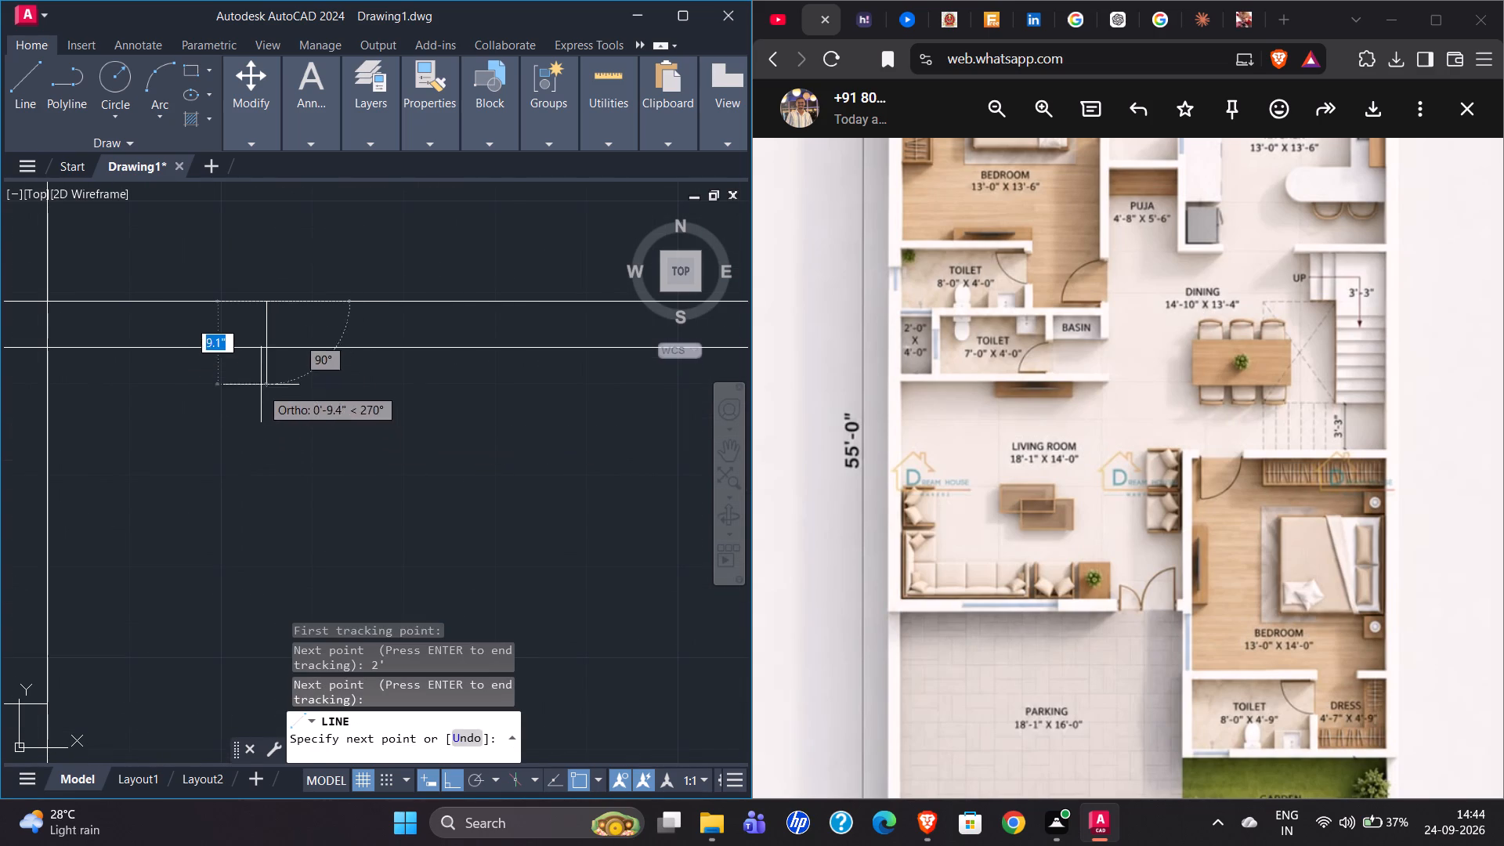
{"action": "left_click", "coordinate": [268, 349]}
{"action": "scroll", "coordinate": [164, 431], "scroll_direction": "down", "scroll_amount": 2}
{"action": "key", "text": "Escape"}
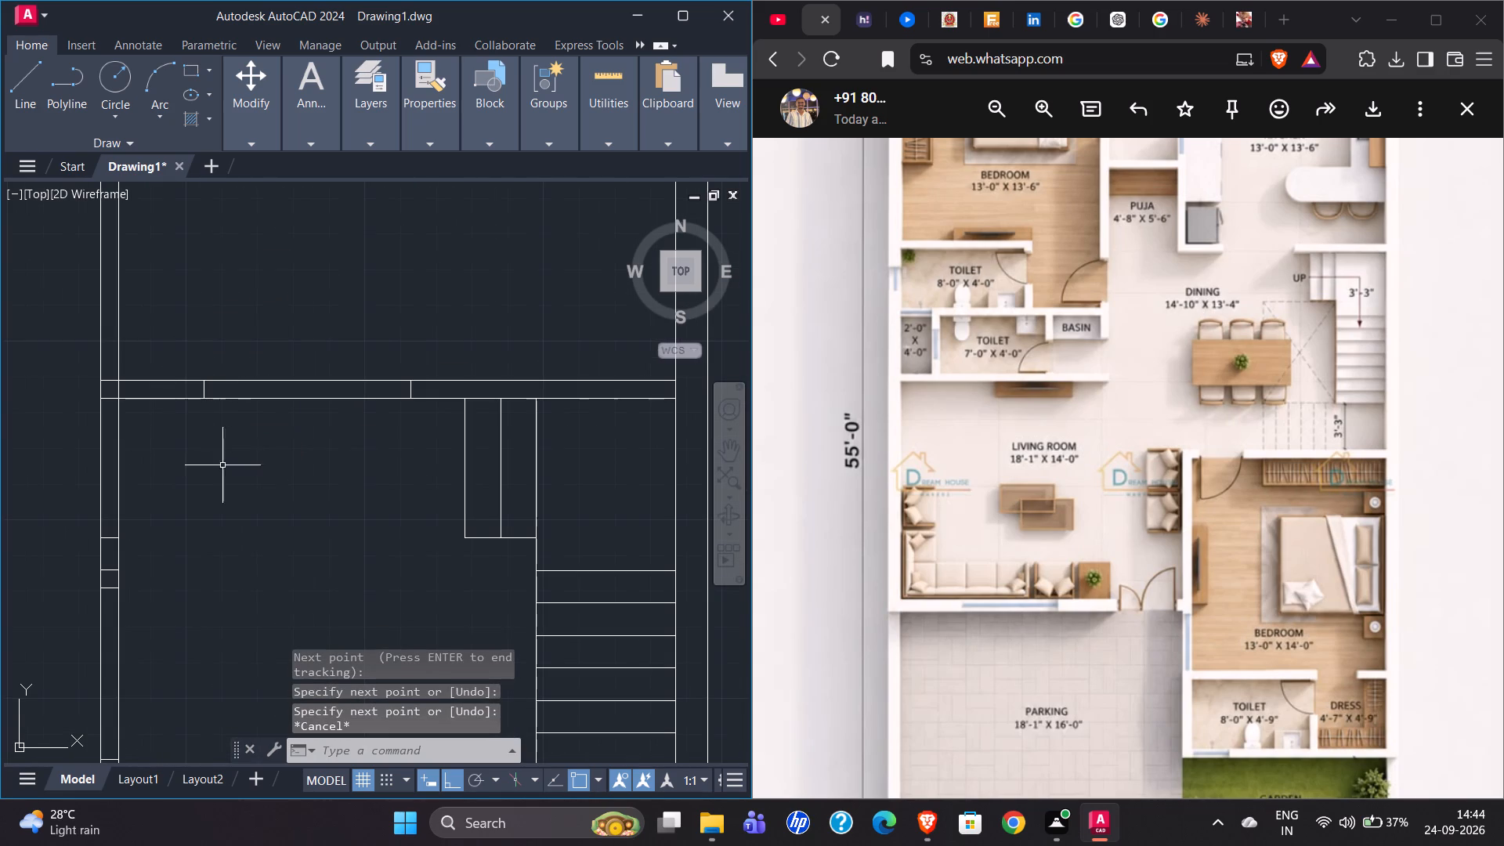
Trim the kitchen-dining wall between the two short cross lines to make an opening.
{"action": "type", "text": "TR"}
{"action": "key", "text": "Return"}
{"action": "left_click_drag", "start_coordinate": [326, 293], "coordinate": [315, 379]}
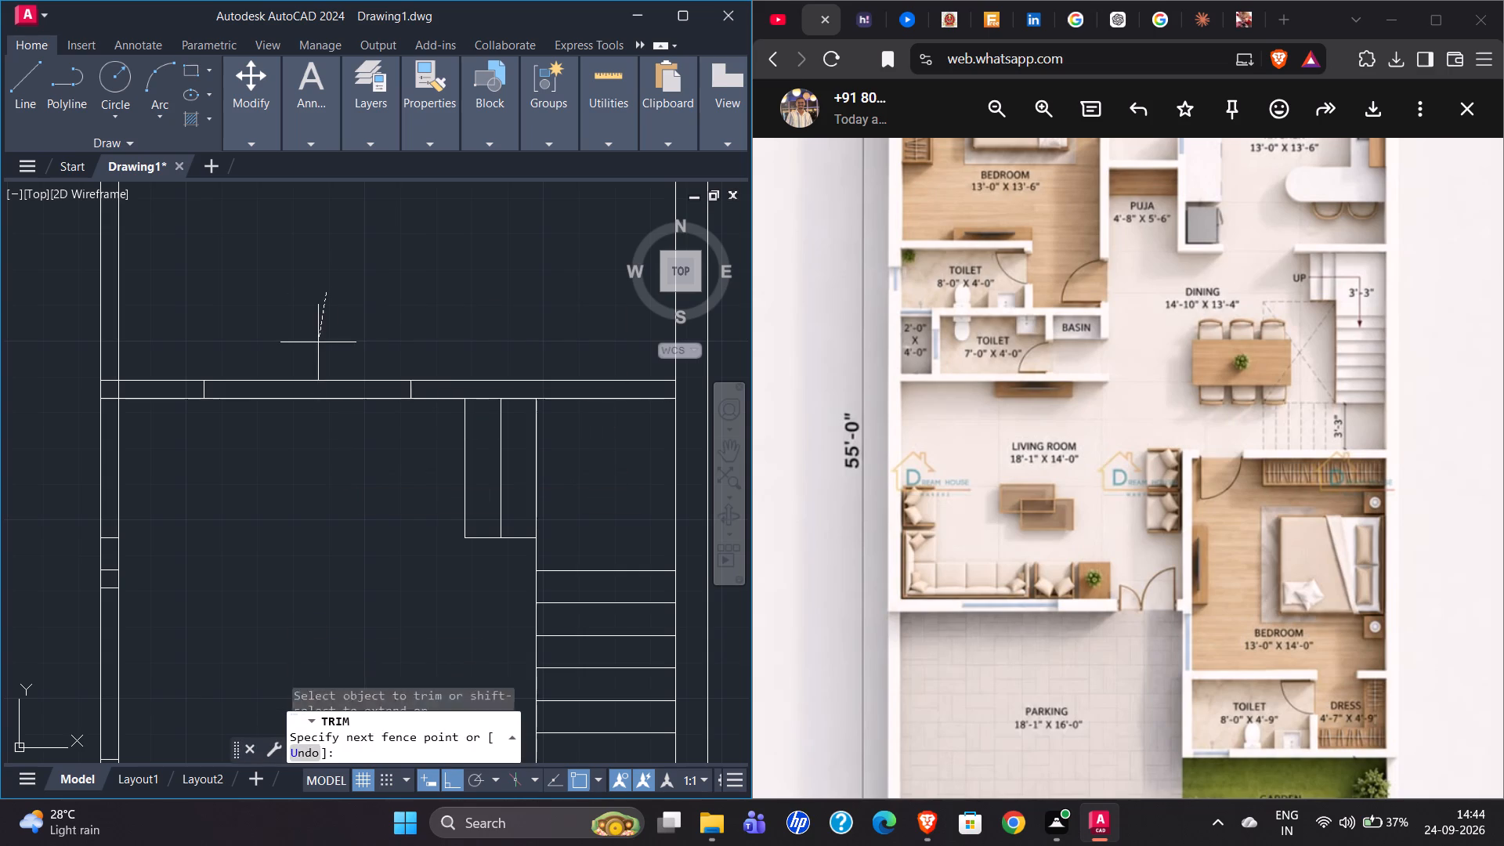
{"action": "left_click_drag", "start_coordinate": [315, 379], "coordinate": [312, 472]}
{"action": "scroll", "coordinate": [287, 455], "scroll_direction": "down", "scroll_amount": 2}
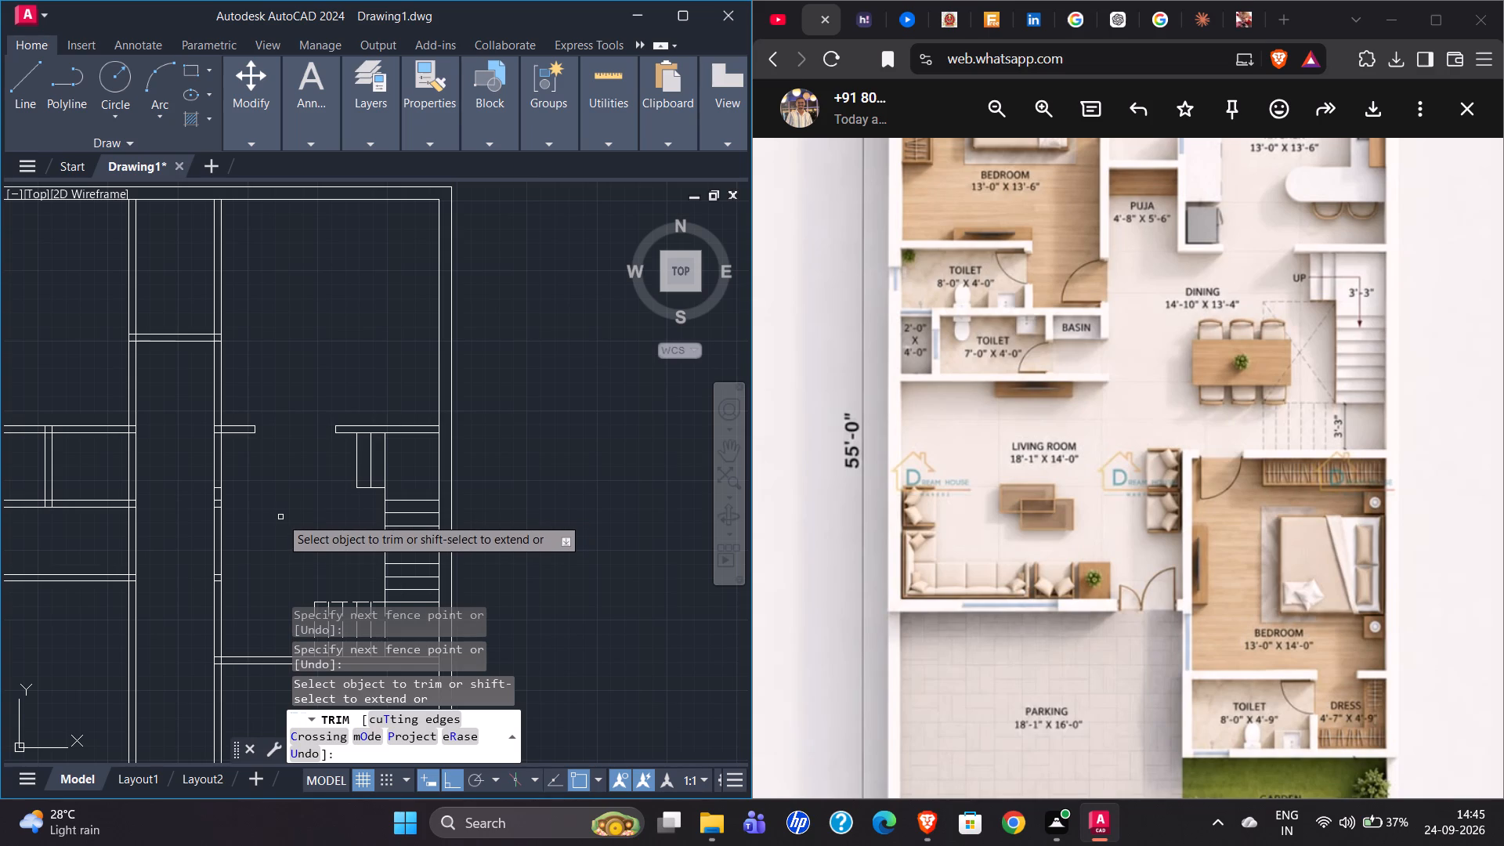
Trim away the vertical wall and its short cross lines between the kitchen-dining wall and the front bedroom's north wall.
{"action": "scroll", "coordinate": [208, 526], "scroll_direction": "up", "scroll_amount": 3}
{"action": "left_click_drag", "start_coordinate": [253, 345], "coordinate": [252, 346]}
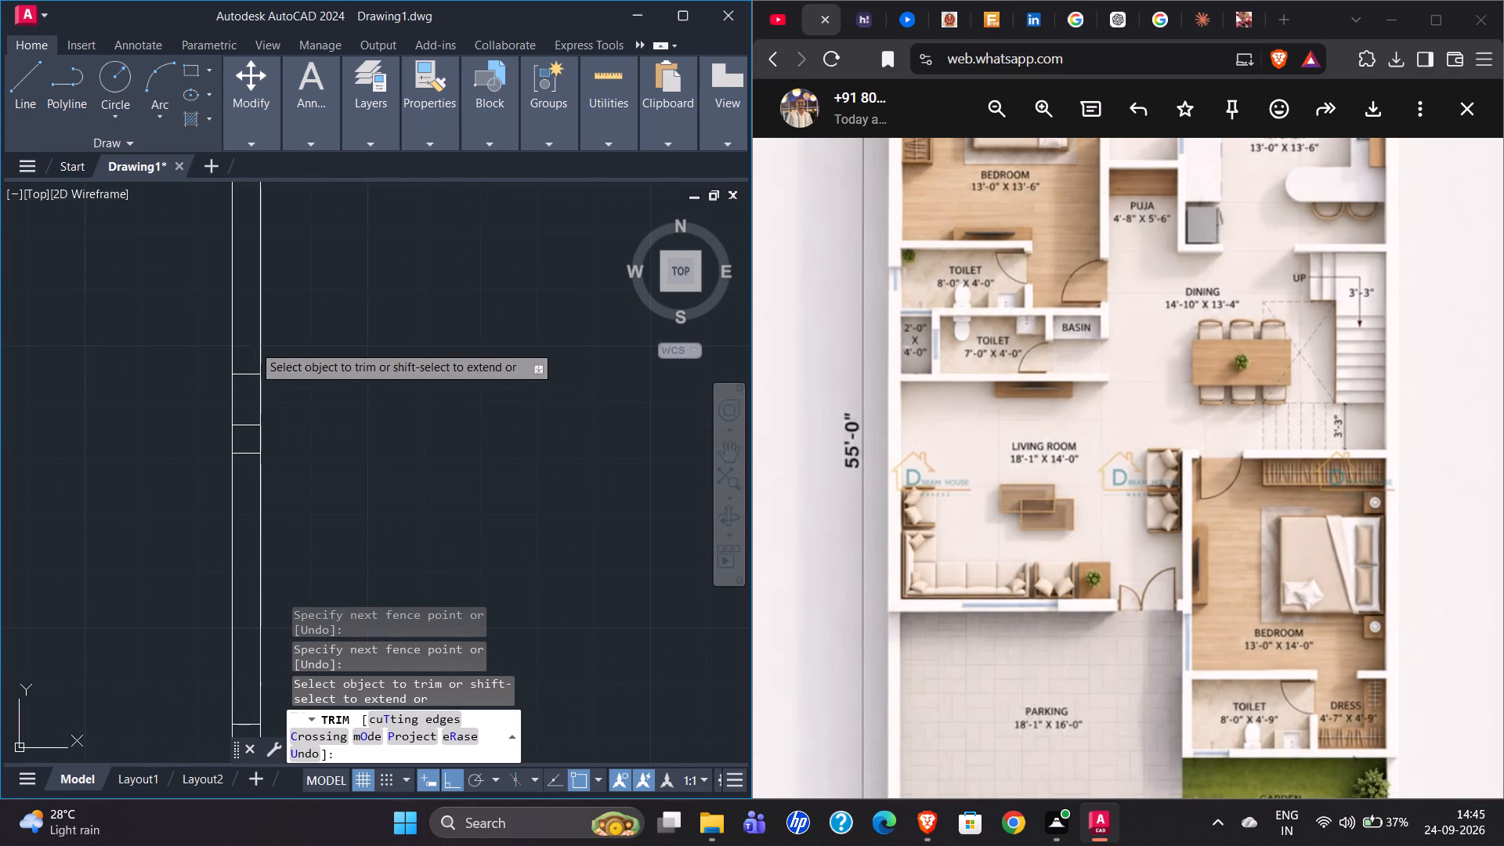
{"action": "left_click_drag", "start_coordinate": [252, 346], "coordinate": [245, 492]}
{"action": "scroll", "coordinate": [350, 358], "scroll_direction": "down", "scroll_amount": 3}
{"action": "left_click_drag", "start_coordinate": [364, 385], "coordinate": [321, 398]}
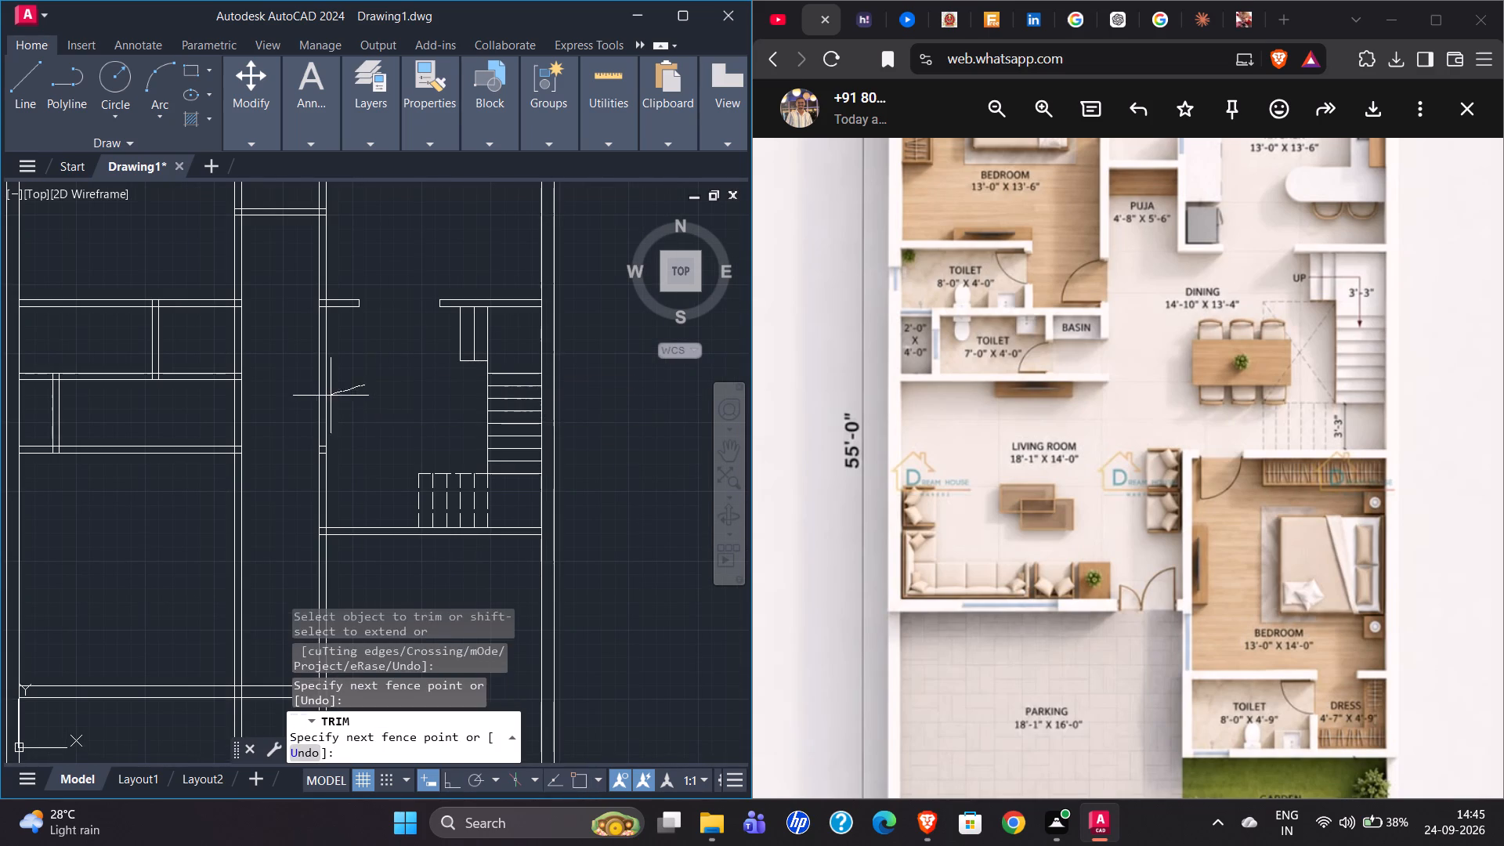
{"action": "left_click_drag", "start_coordinate": [321, 398], "coordinate": [305, 404]}
{"action": "scroll", "coordinate": [315, 479], "scroll_direction": "up", "scroll_amount": 2}
{"action": "left_click_drag", "start_coordinate": [333, 386], "coordinate": [327, 442]}
{"action": "left_click_drag", "start_coordinate": [383, 446], "coordinate": [266, 456]}
{"action": "scroll", "coordinate": [276, 368], "scroll_direction": "down", "scroll_amount": 3}
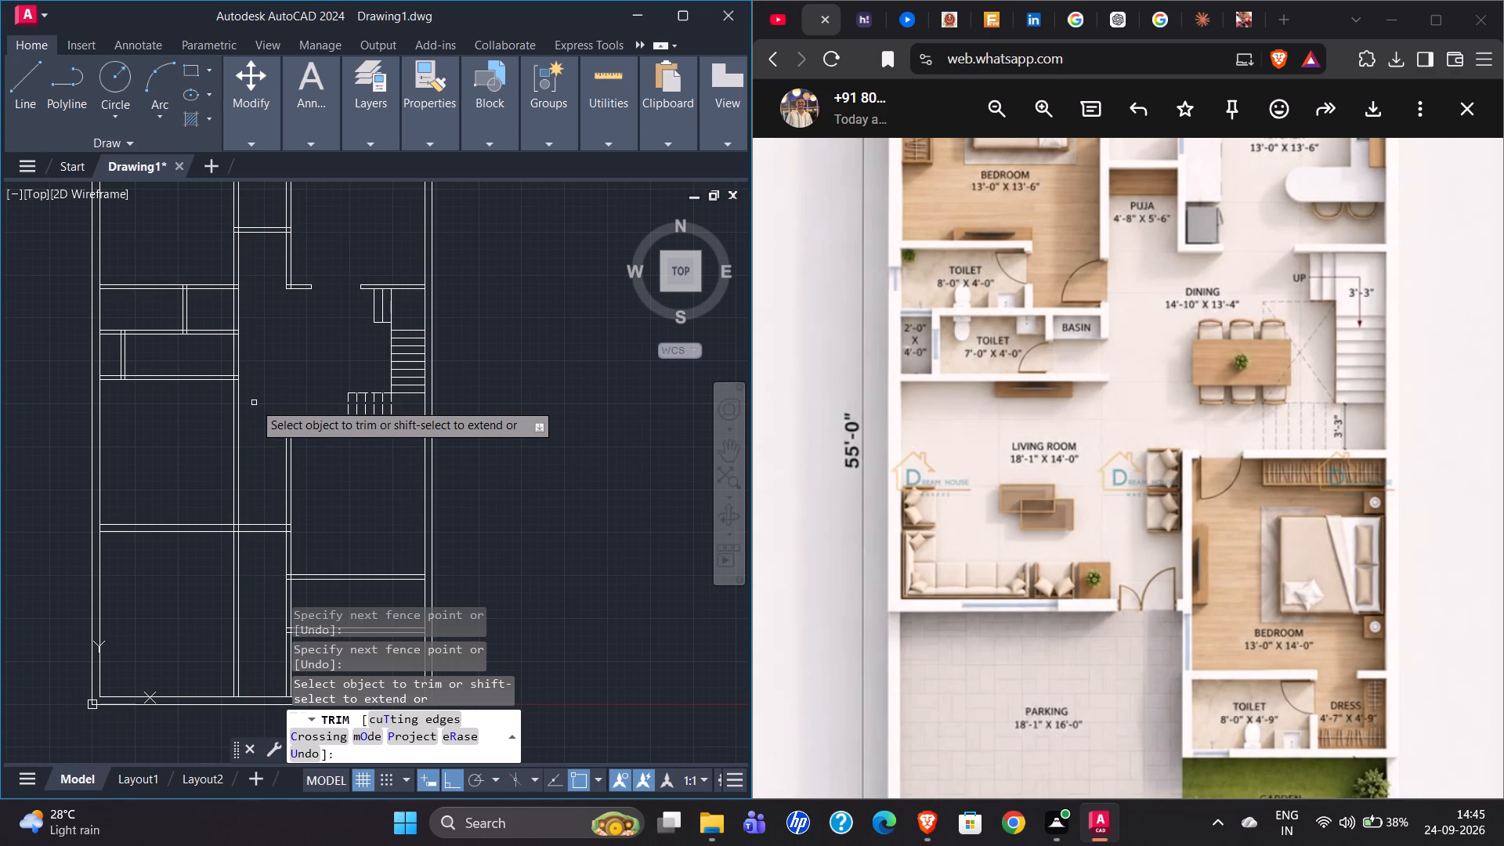
Trim away the vertical wall running through the living room and parking, including its stubs inside the wall between them.
{"action": "left_click_drag", "start_coordinate": [264, 398], "coordinate": [222, 414]}
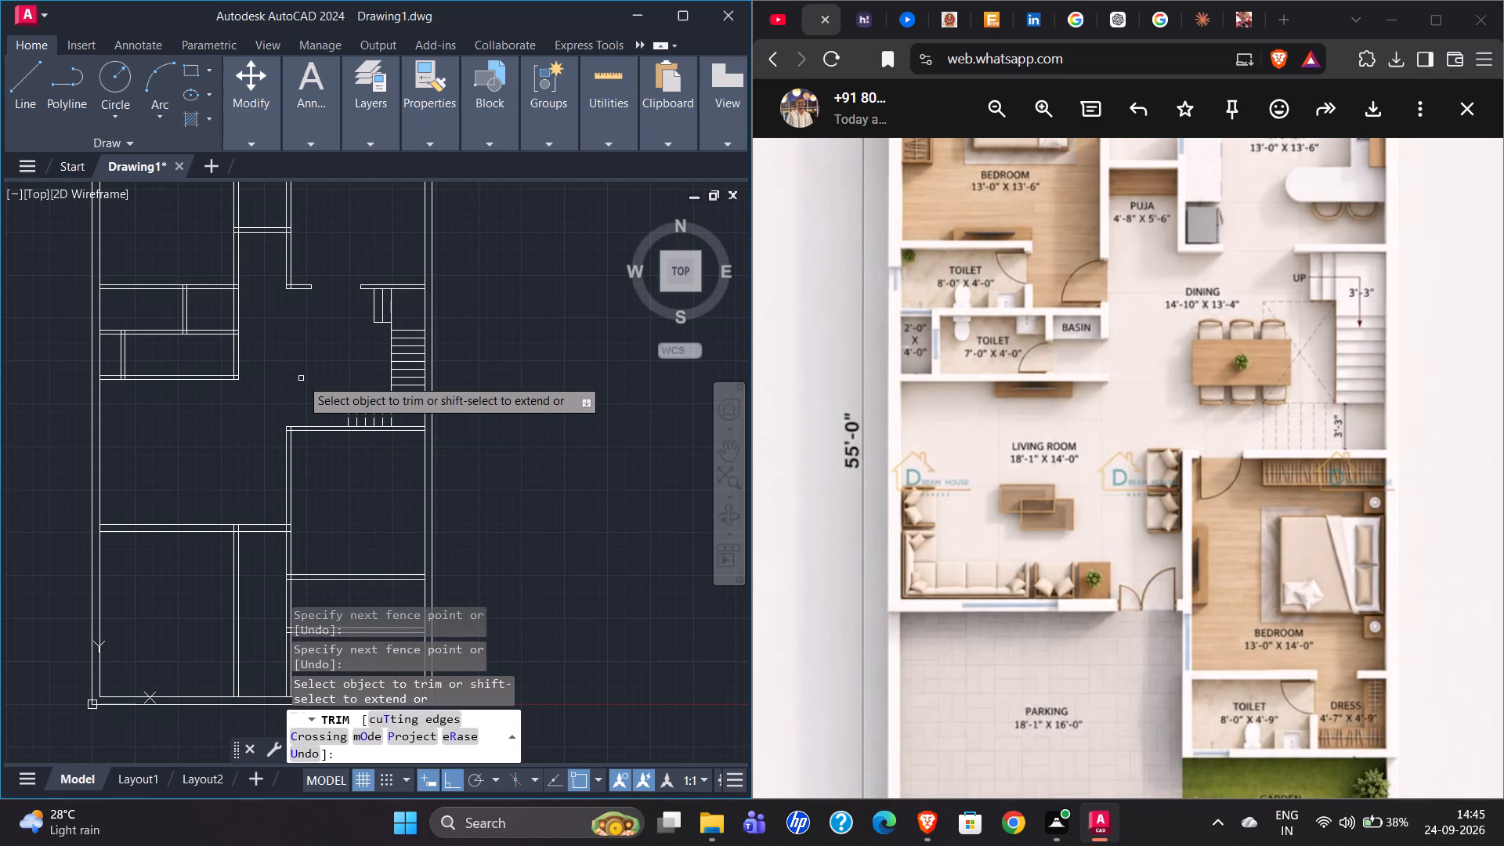
{"action": "scroll", "coordinate": [263, 362], "scroll_direction": "down", "scroll_amount": 1}
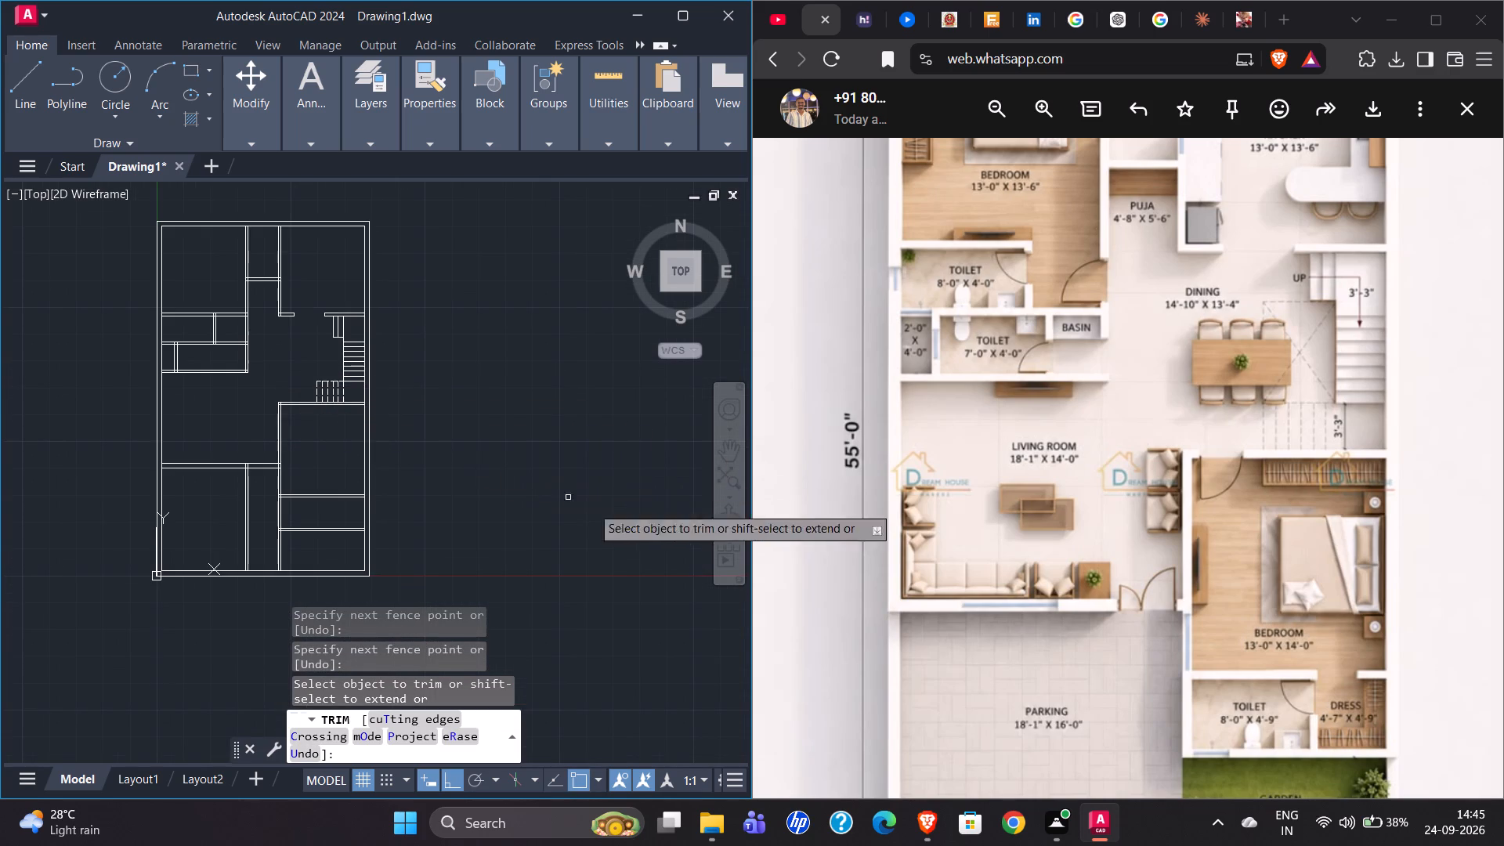
{"action": "scroll", "coordinate": [975, 381], "scroll_direction": "down", "scroll_amount": 1}
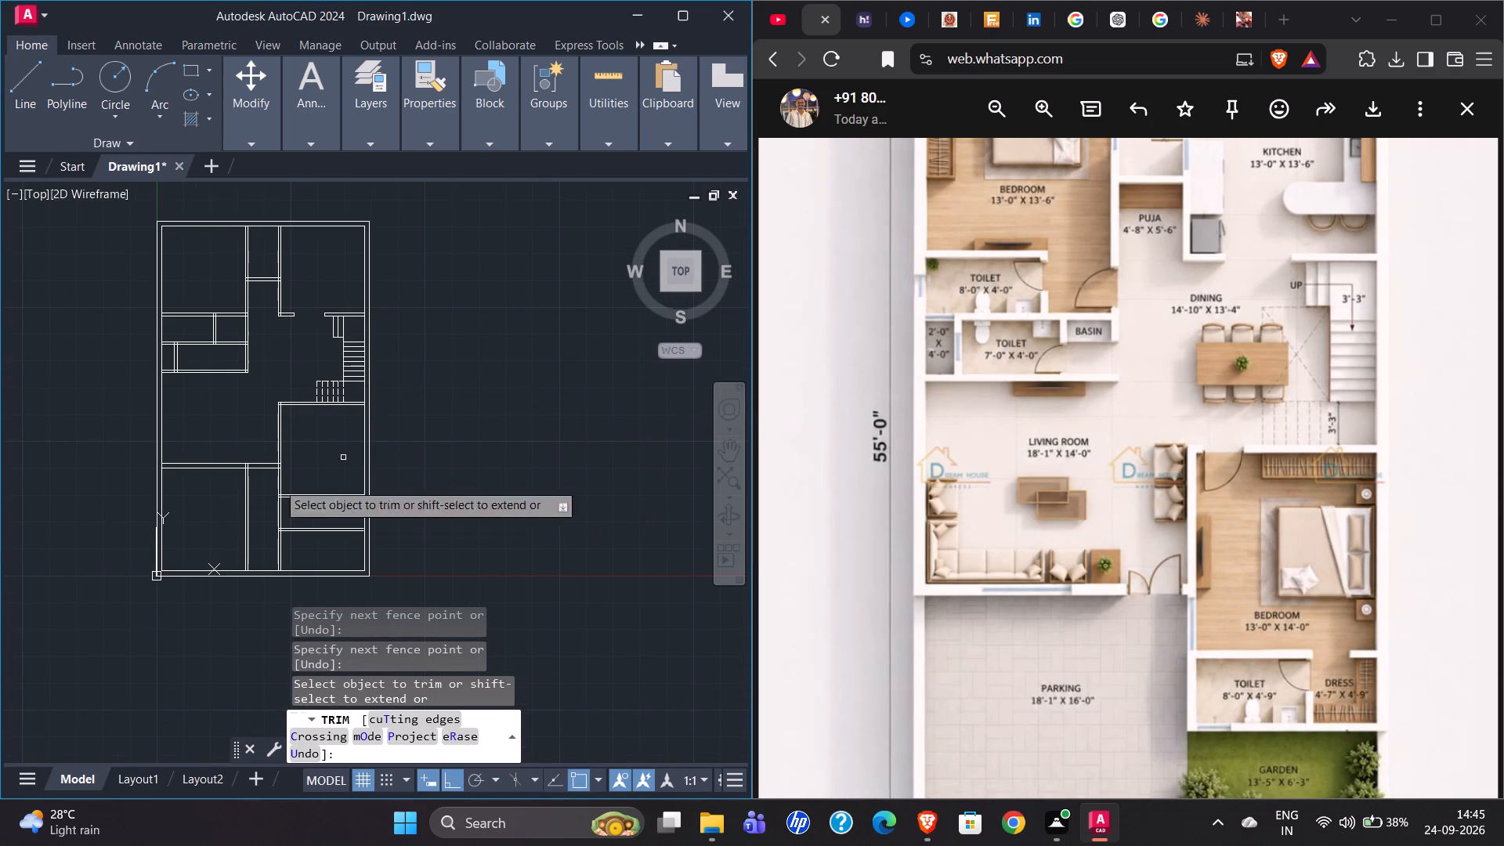
{"action": "scroll", "coordinate": [251, 534], "scroll_direction": "up", "scroll_amount": 2}
{"action": "left_click_drag", "start_coordinate": [260, 490], "coordinate": [227, 499]}
{"action": "scroll", "coordinate": [239, 355], "scroll_direction": "up", "scroll_amount": 3}
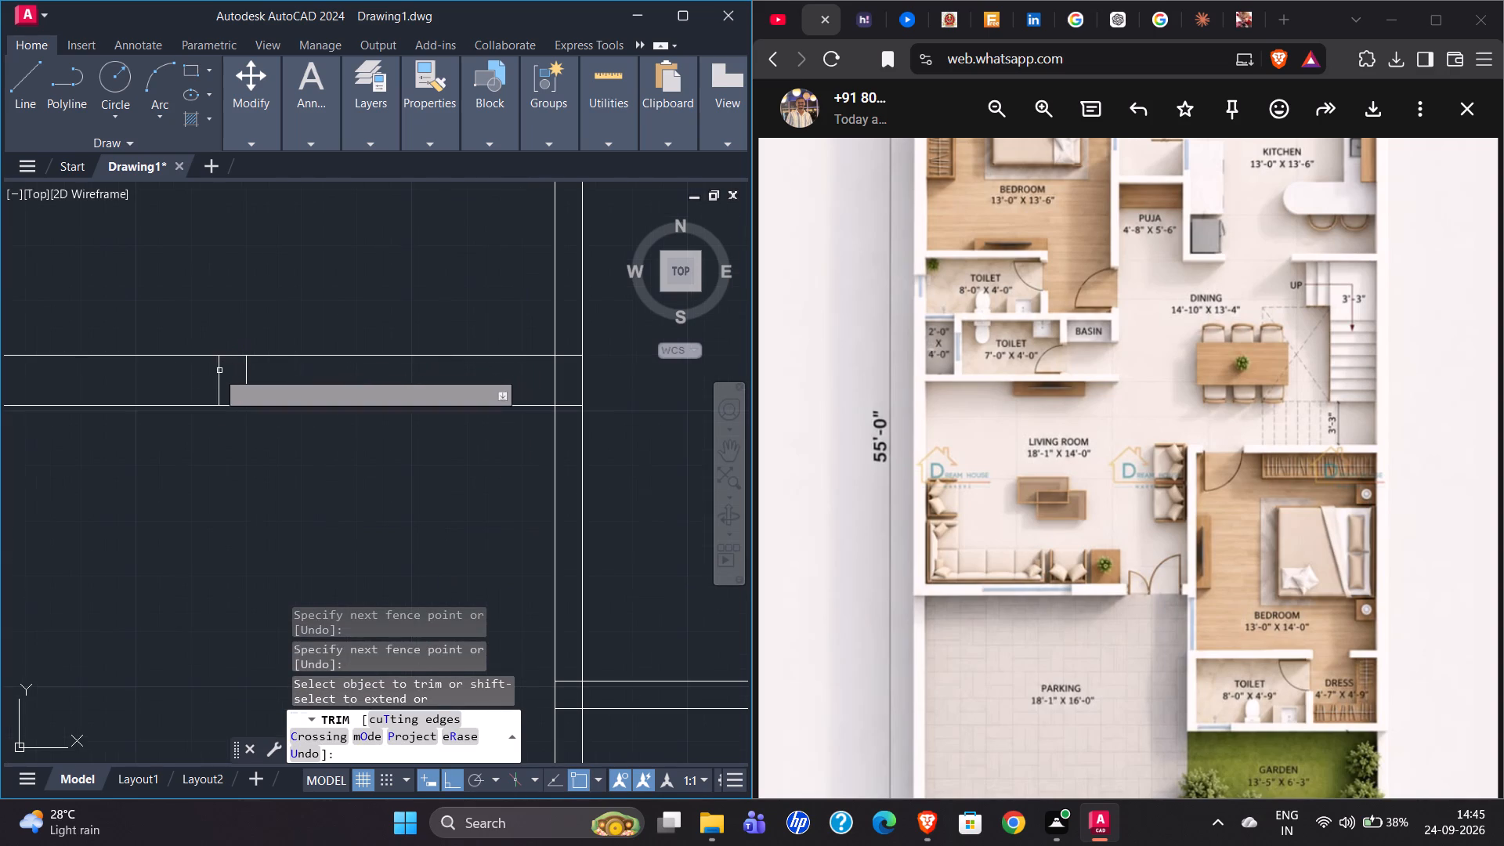
{"action": "left_click_drag", "start_coordinate": [198, 385], "coordinate": [278, 389]}
Examine the trimmed wall layout against the full 33'-0" by 55'-0" reference floor plan.
{"action": "scroll", "coordinate": [140, 531], "scroll_direction": "down", "scroll_amount": 4}
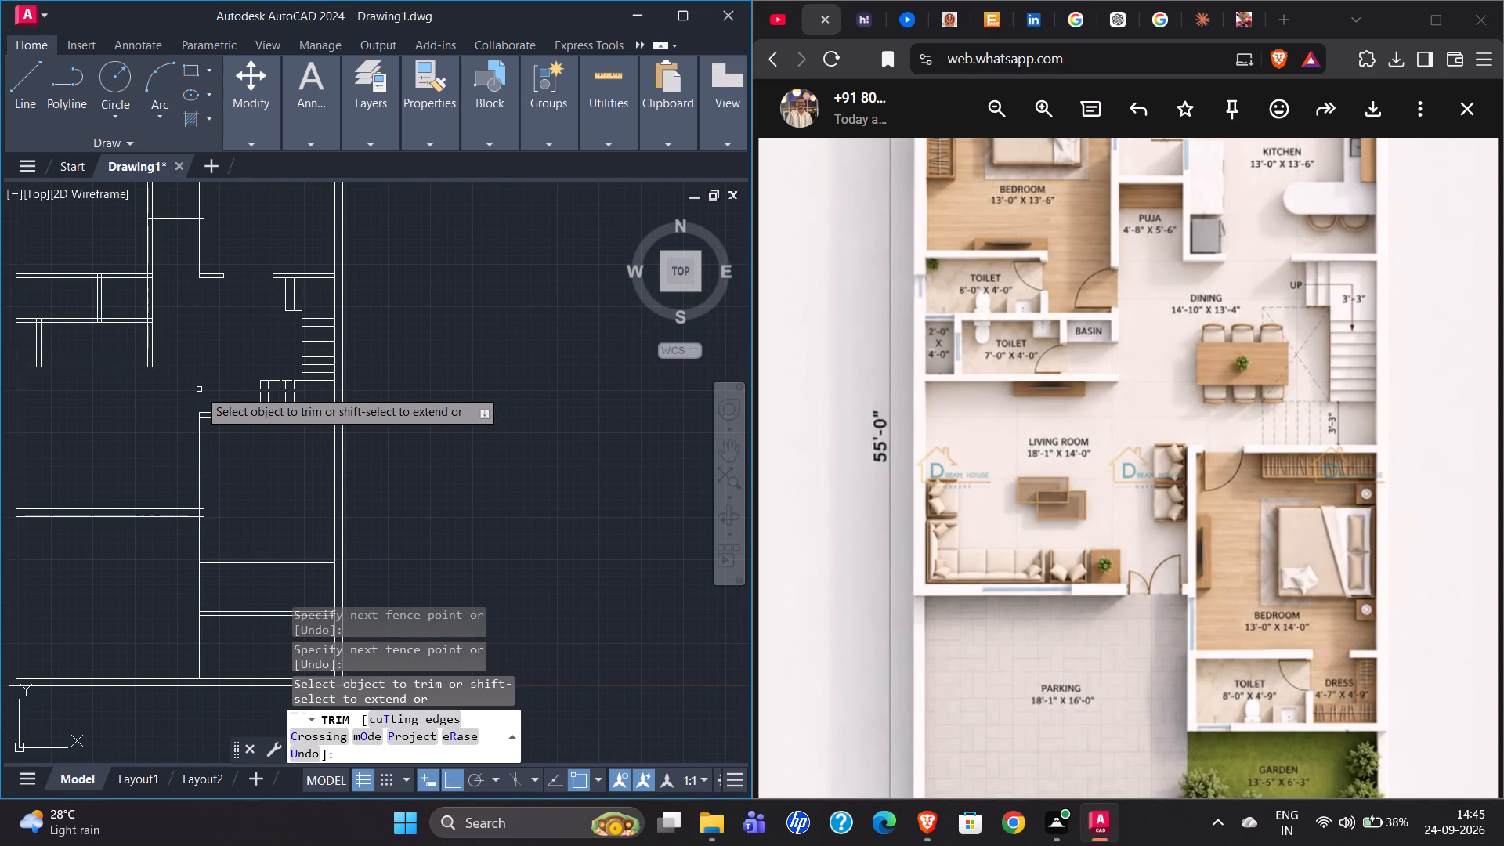
{"action": "scroll", "coordinate": [221, 552], "scroll_direction": "down", "scroll_amount": 1}
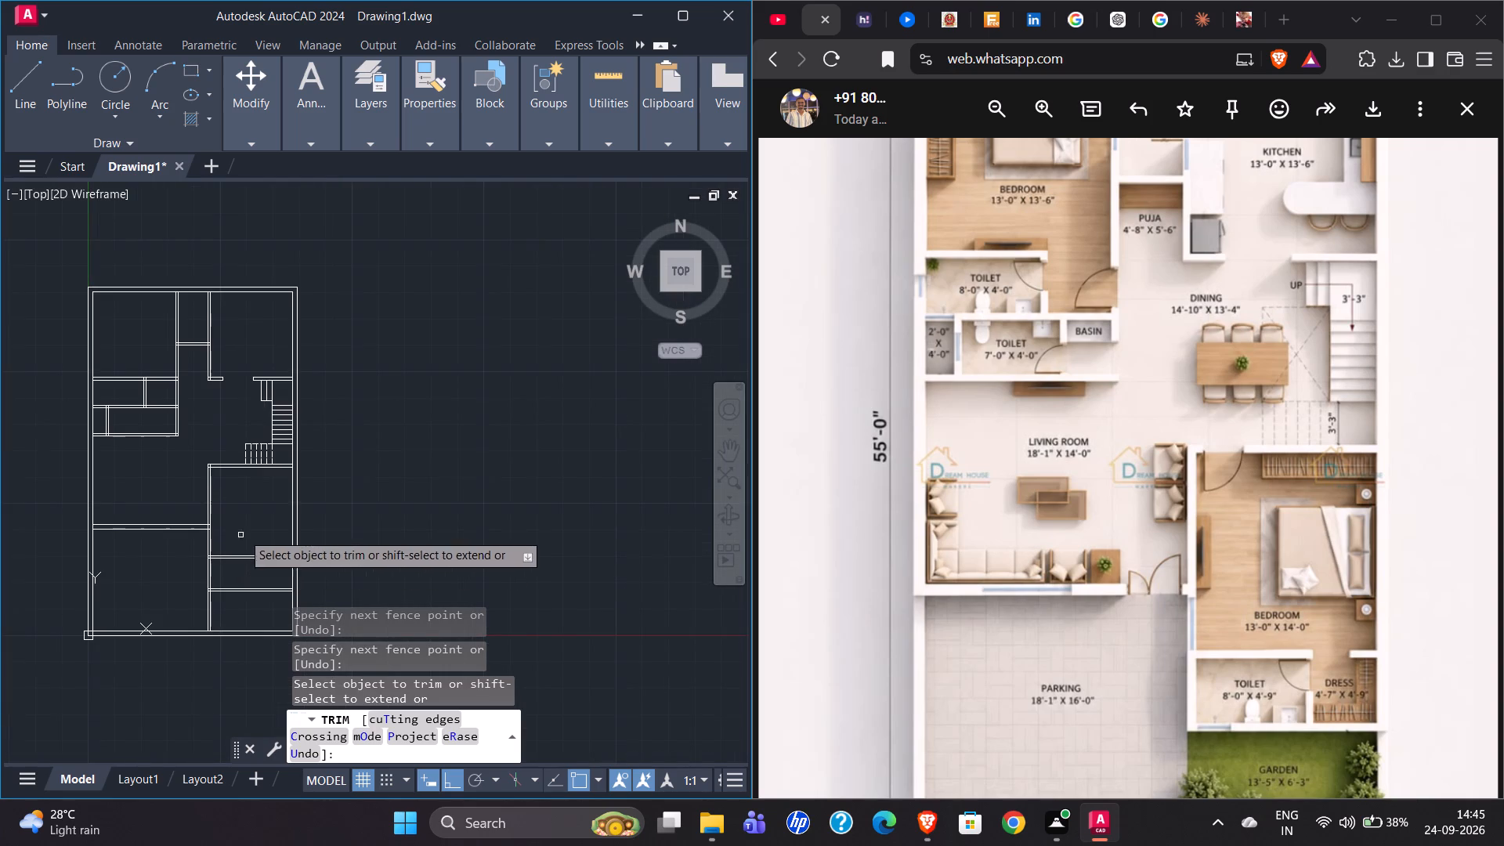
{"action": "scroll", "coordinate": [238, 345], "scroll_direction": "up", "scroll_amount": 1}
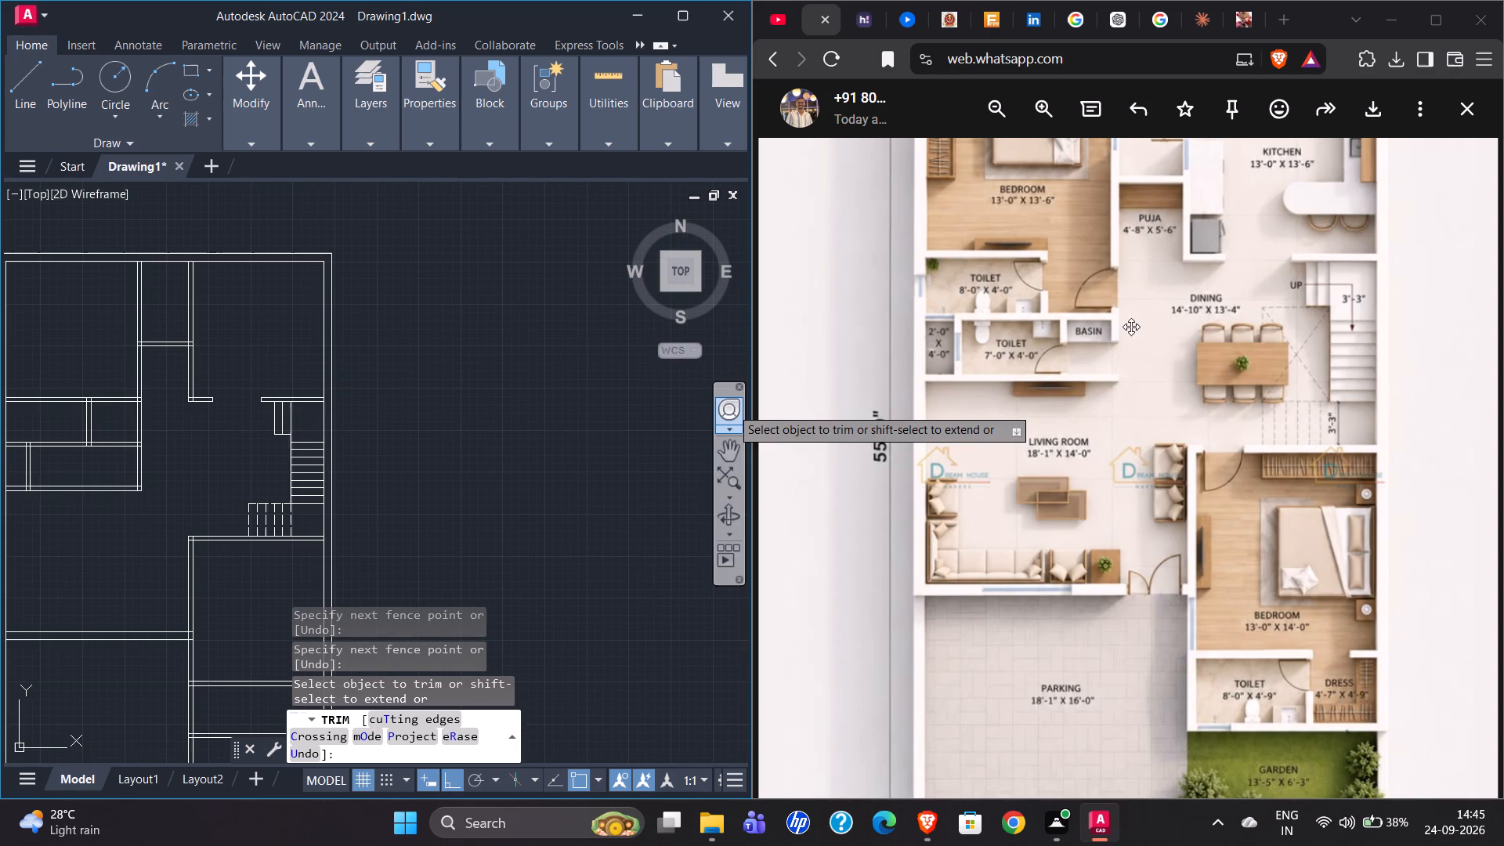
{"action": "scroll", "coordinate": [1126, 331], "scroll_direction": "up", "scroll_amount": 1}
{"action": "scroll", "coordinate": [1079, 357], "scroll_direction": "down", "scroll_amount": 7}
{"action": "scroll", "coordinate": [1270, 181], "scroll_direction": "up", "scroll_amount": 1}
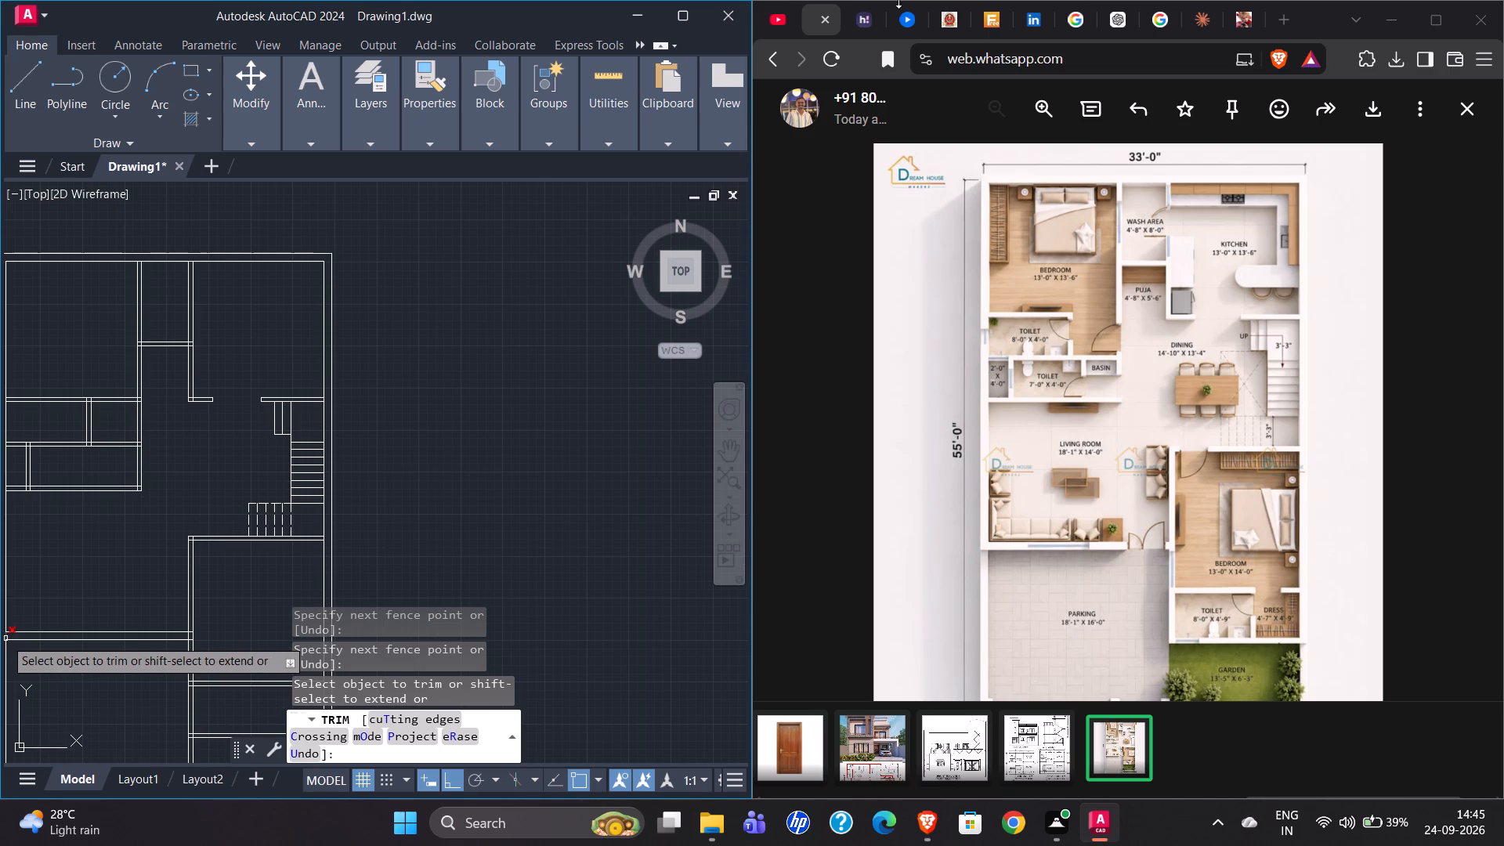
{"action": "scroll", "coordinate": [349, 447], "scroll_direction": "down", "scroll_amount": 1}
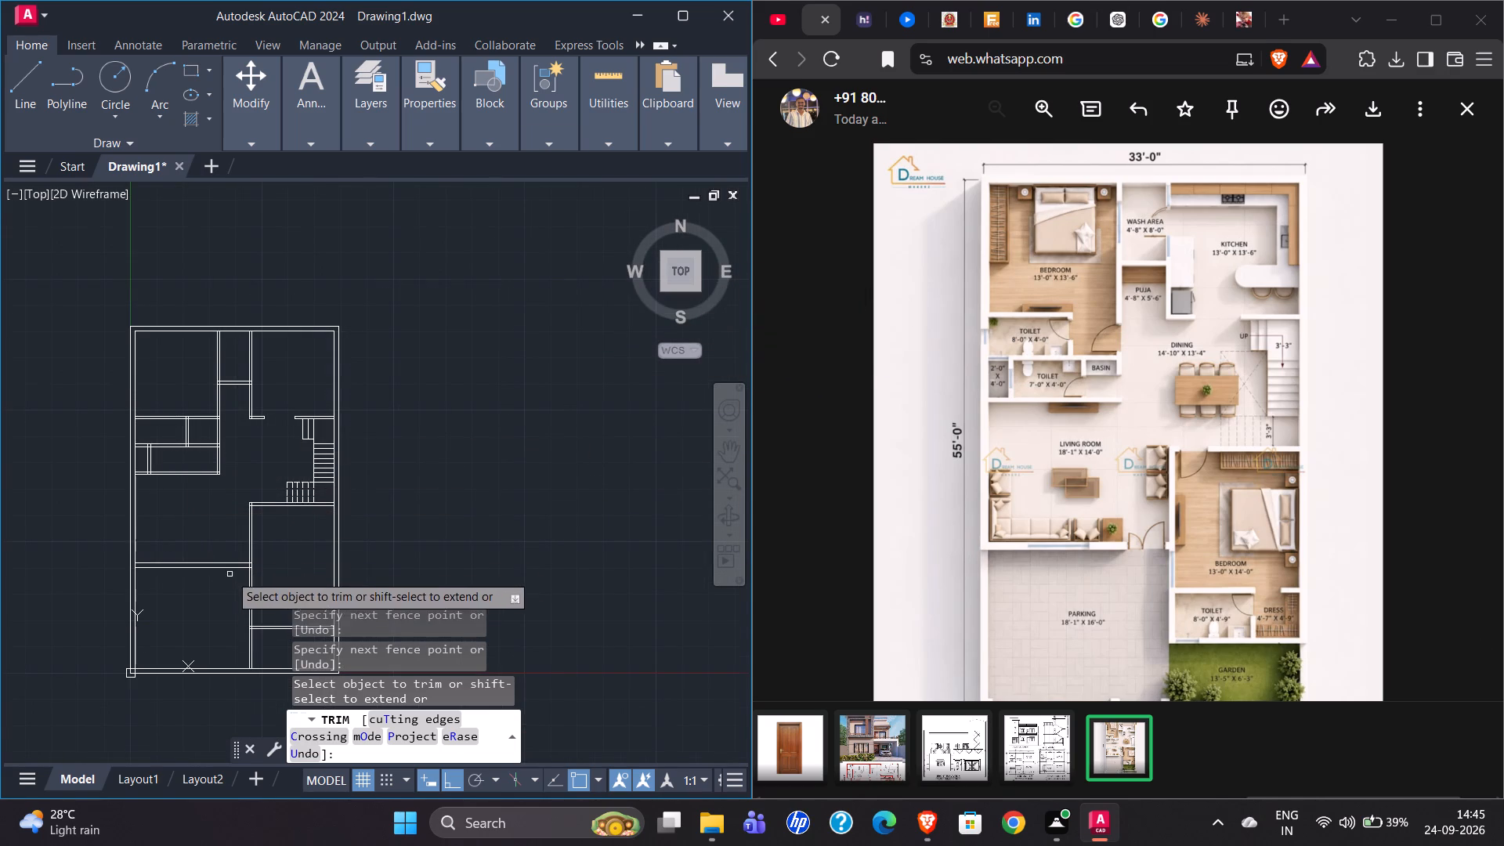
{"action": "scroll", "coordinate": [230, 574], "scroll_direction": "up", "scroll_amount": 3}
{"action": "scroll", "coordinate": [300, 368], "scroll_direction": "down", "scroll_amount": 2}
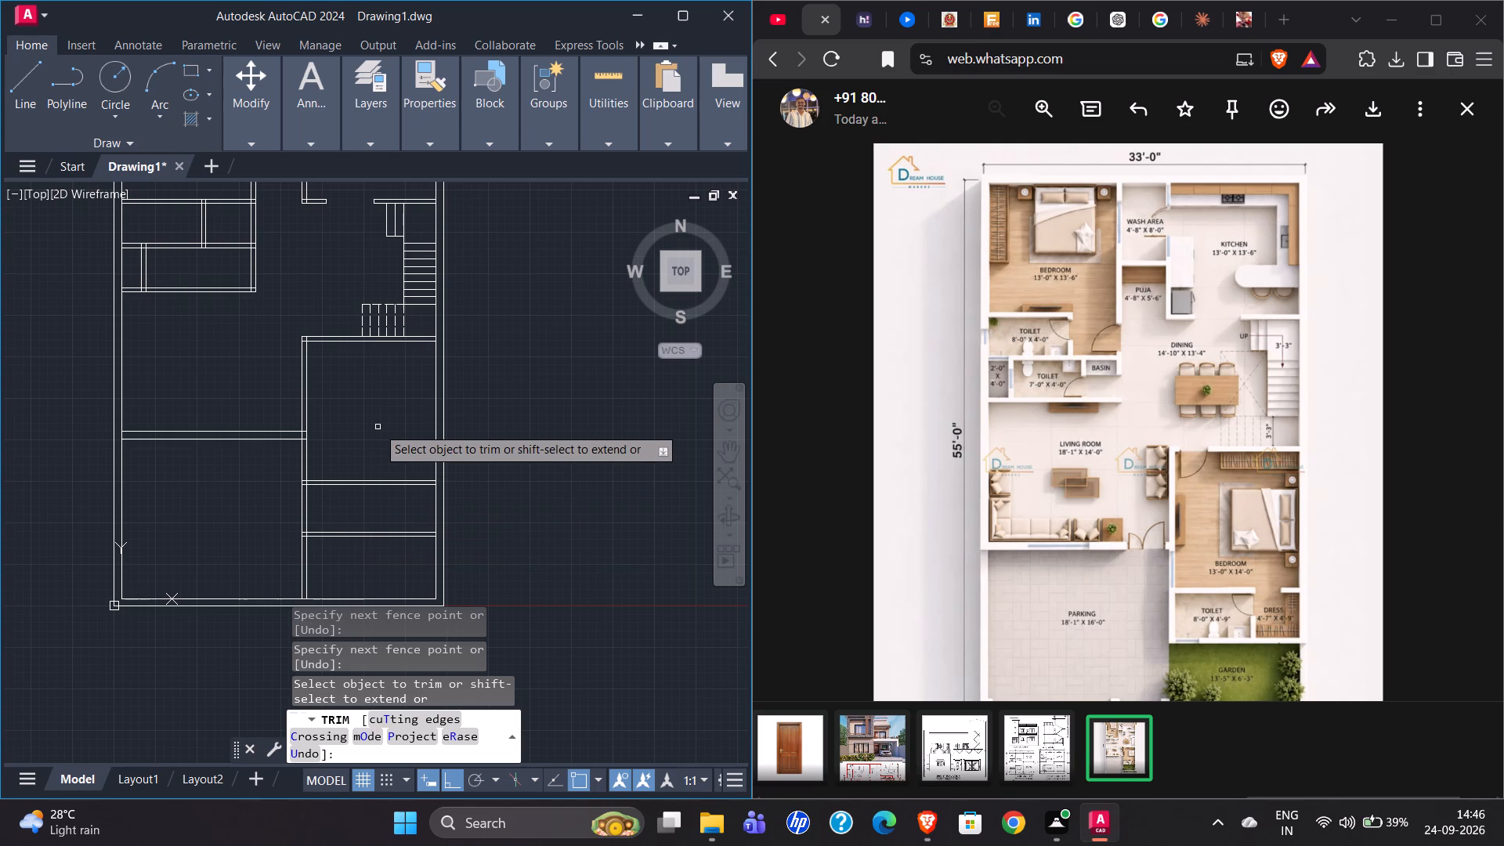
{"action": "scroll", "coordinate": [221, 493], "scroll_direction": "down", "scroll_amount": 1}
{"action": "scroll", "coordinate": [233, 251], "scroll_direction": "up", "scroll_amount": 1}
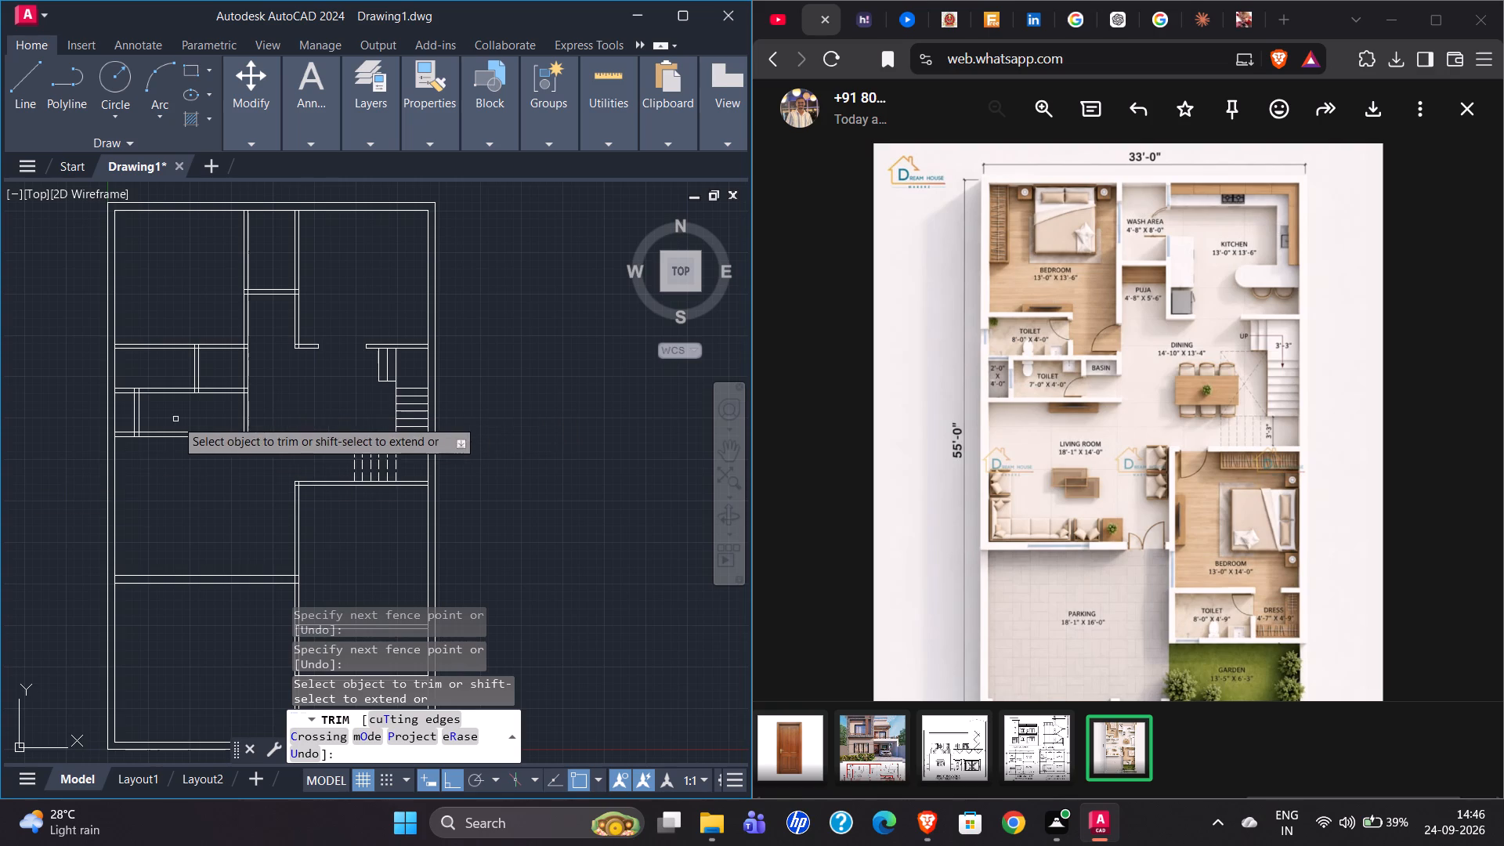
Draw a 1'6" line down the inner face of the lower toilet strip's east wall from its north corner, plus a short line across the wall.
{"action": "scroll", "coordinate": [175, 418], "scroll_direction": "up", "scroll_amount": 3}
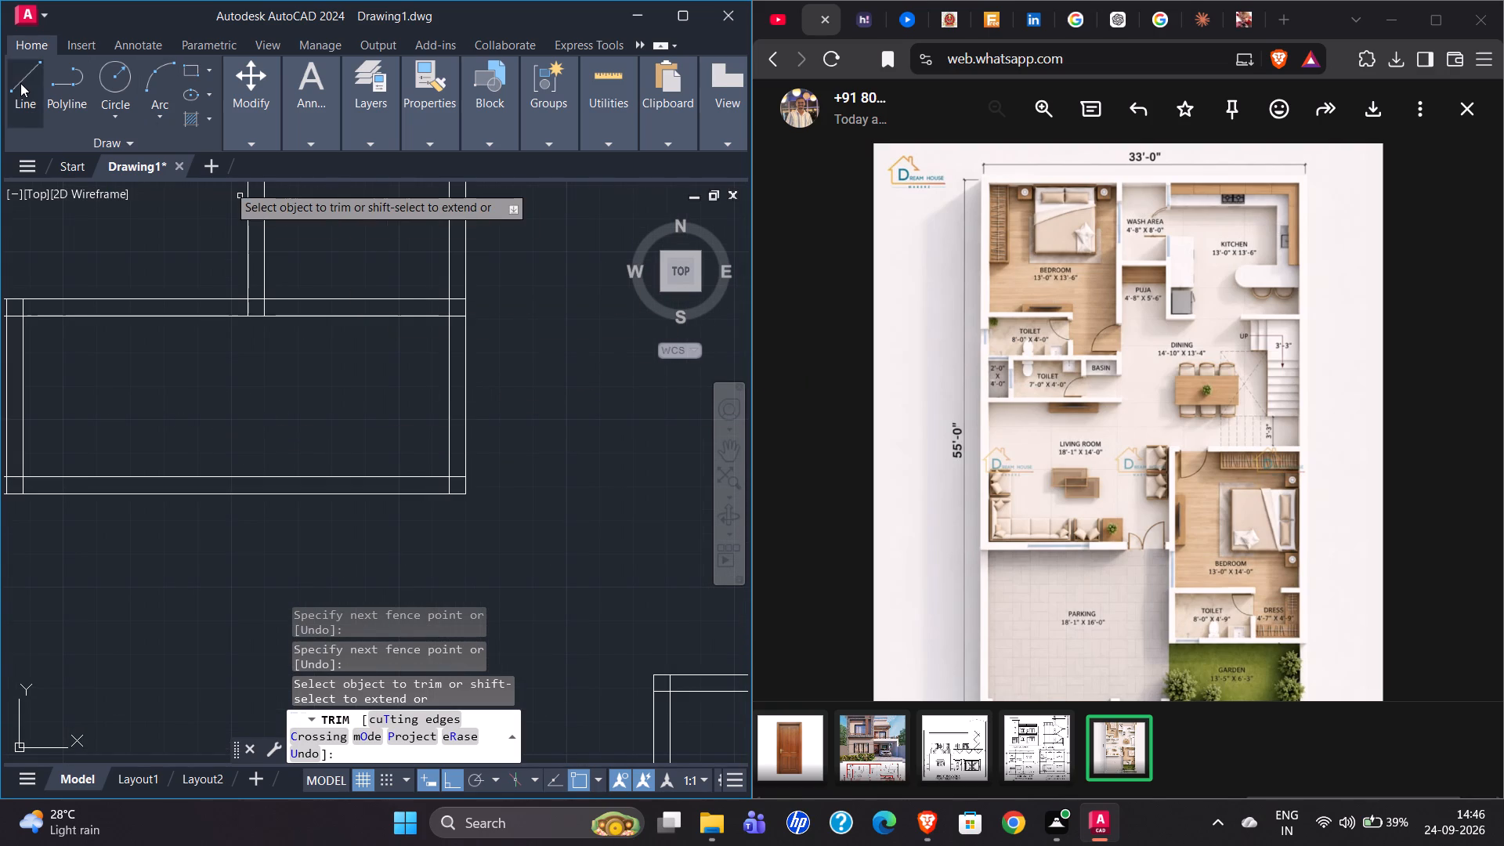
{"action": "key", "text": "Escape"}
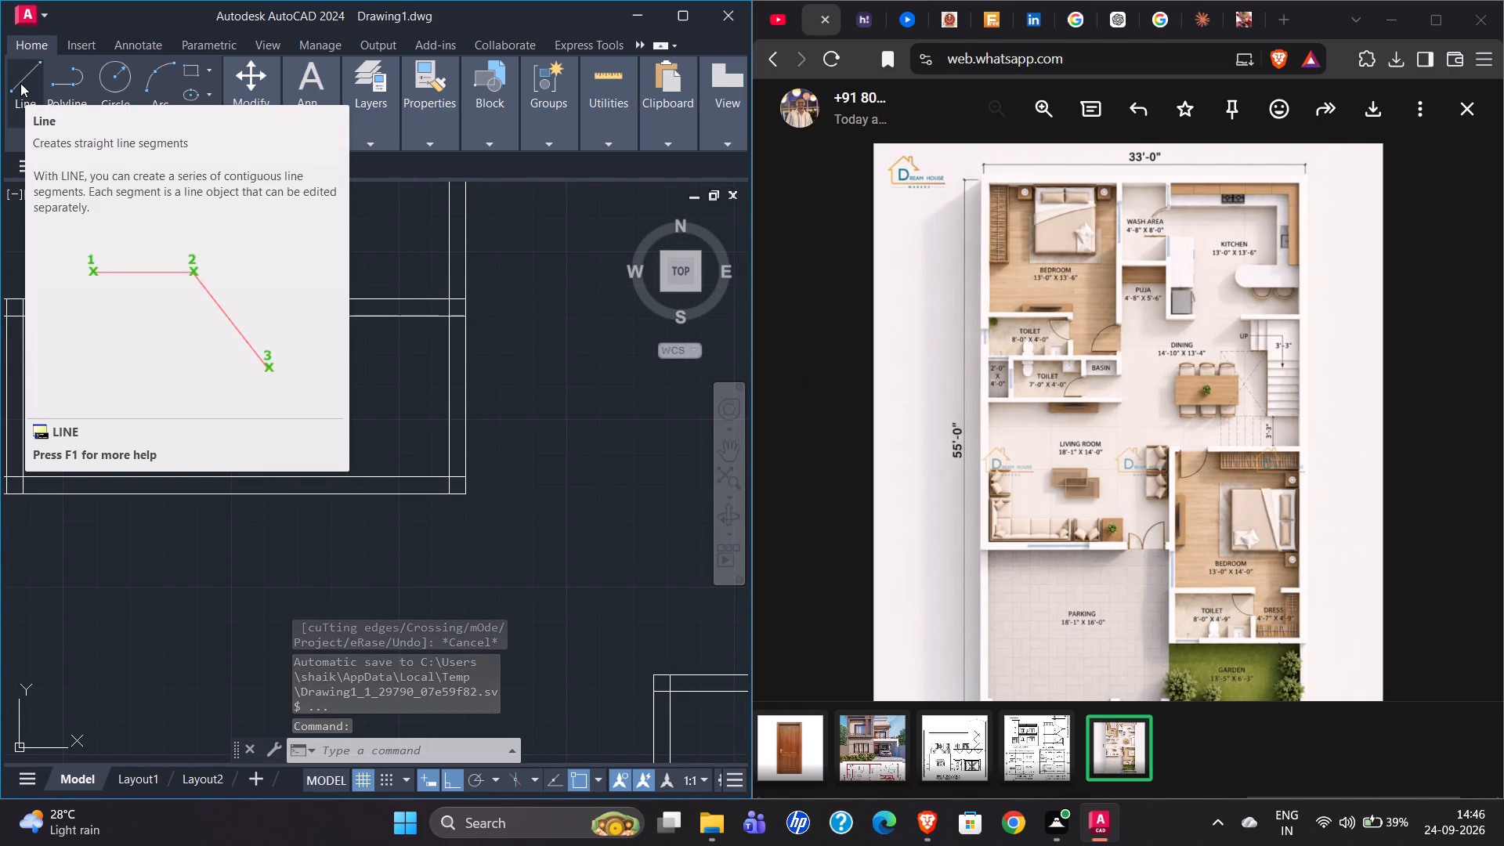
{"action": "left_click", "coordinate": [20, 83]}
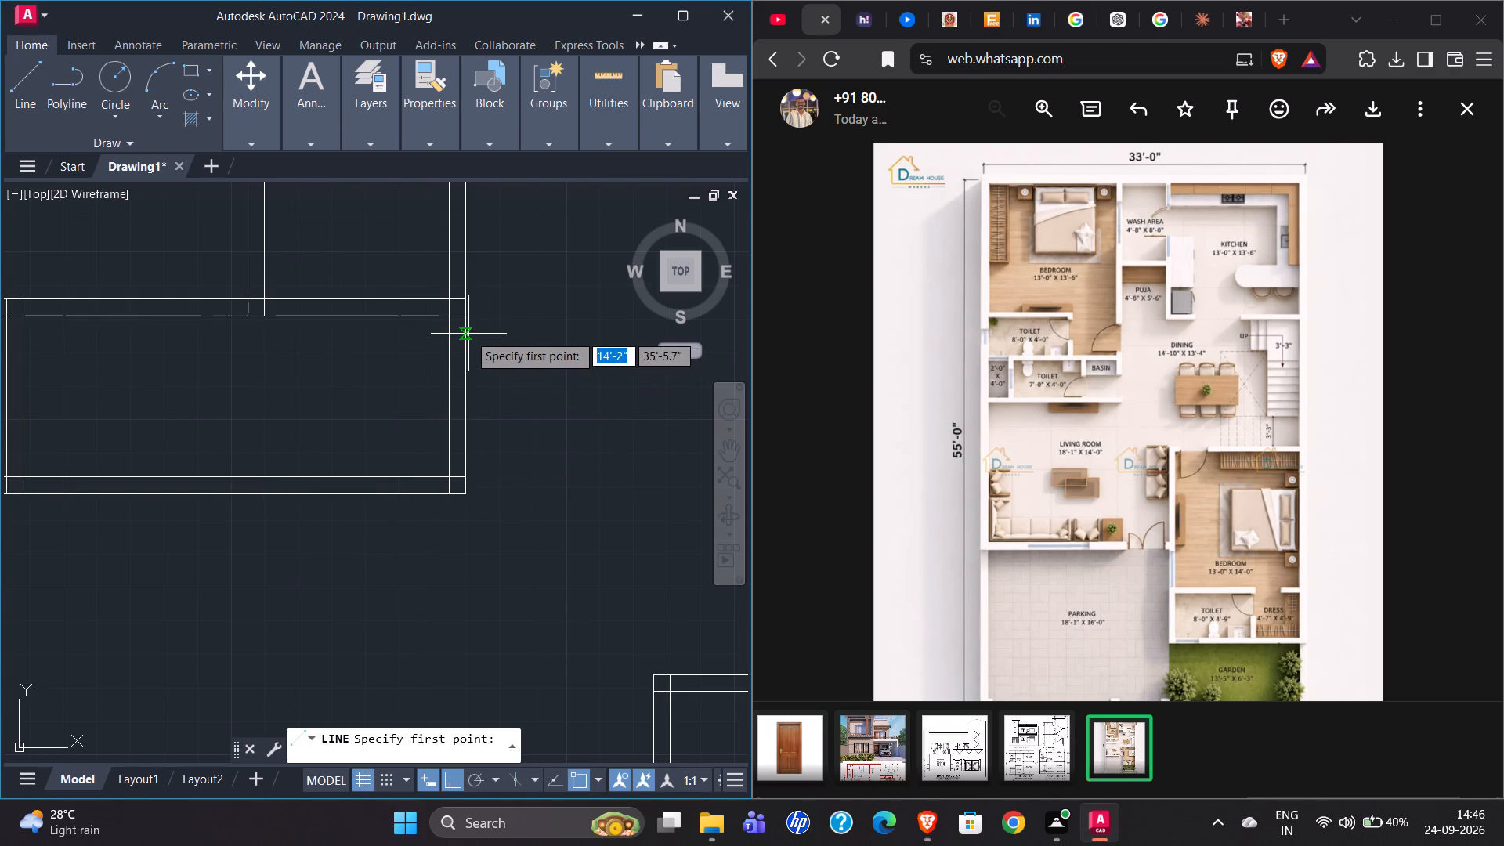
{"action": "scroll", "coordinate": [468, 334], "scroll_direction": "up", "scroll_amount": 2}
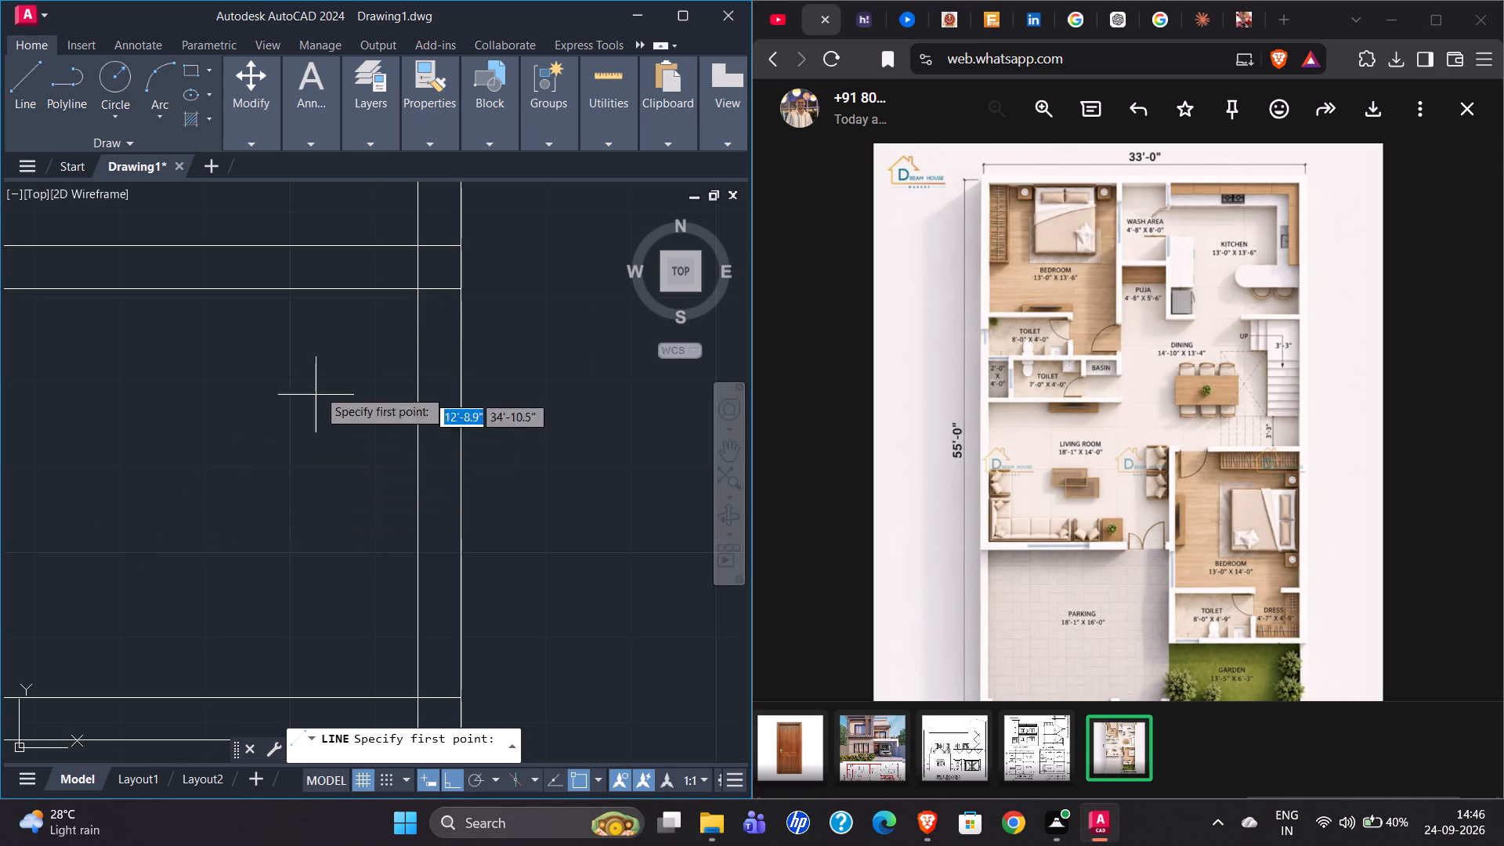
{"action": "left_click", "coordinate": [421, 289]}
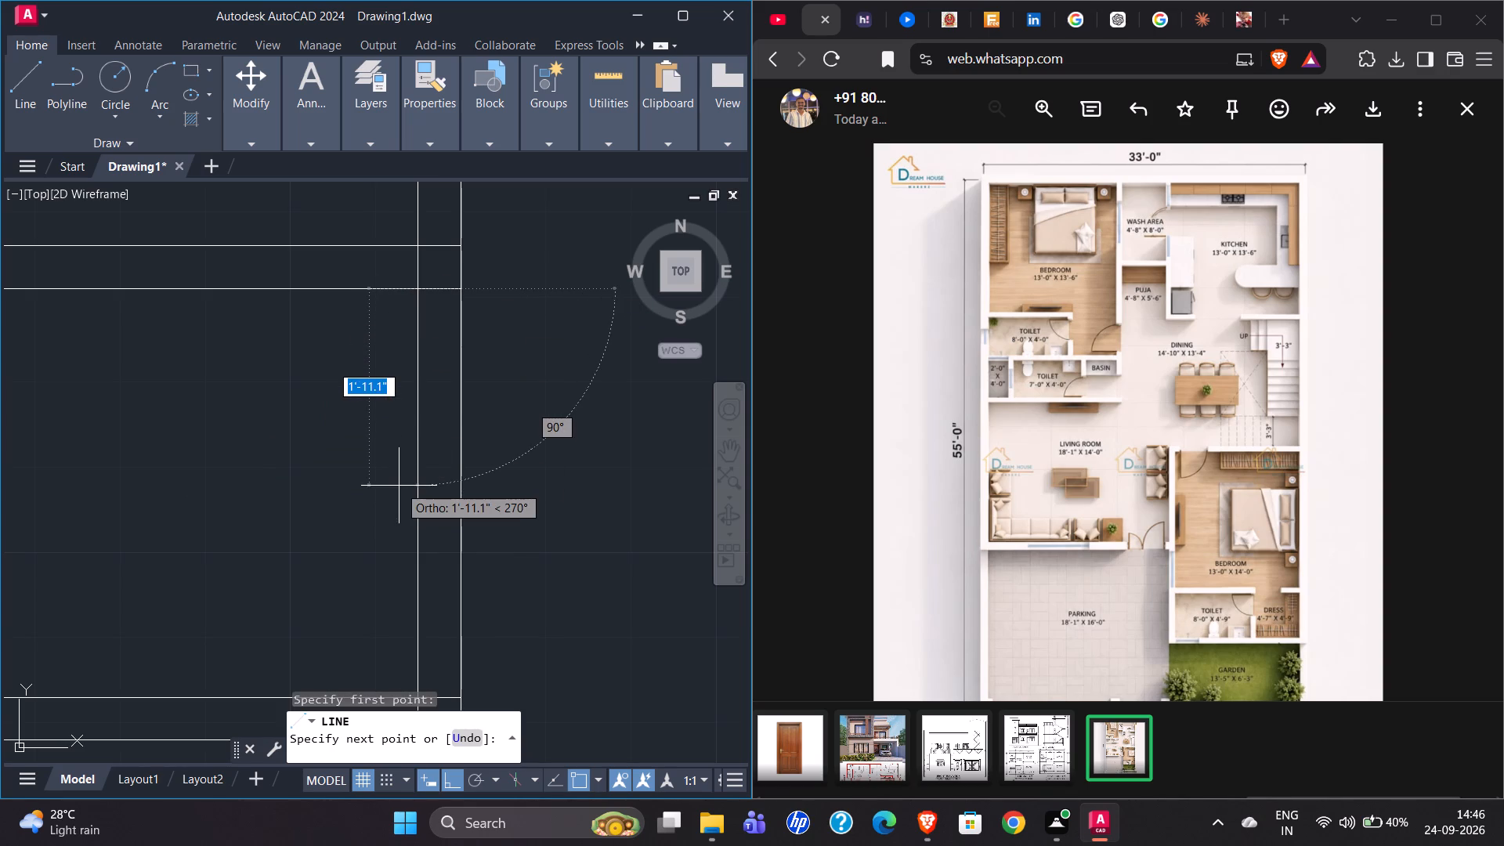
{"action": "key", "text": "1"}
{"action": "type", "text": "'6\""}
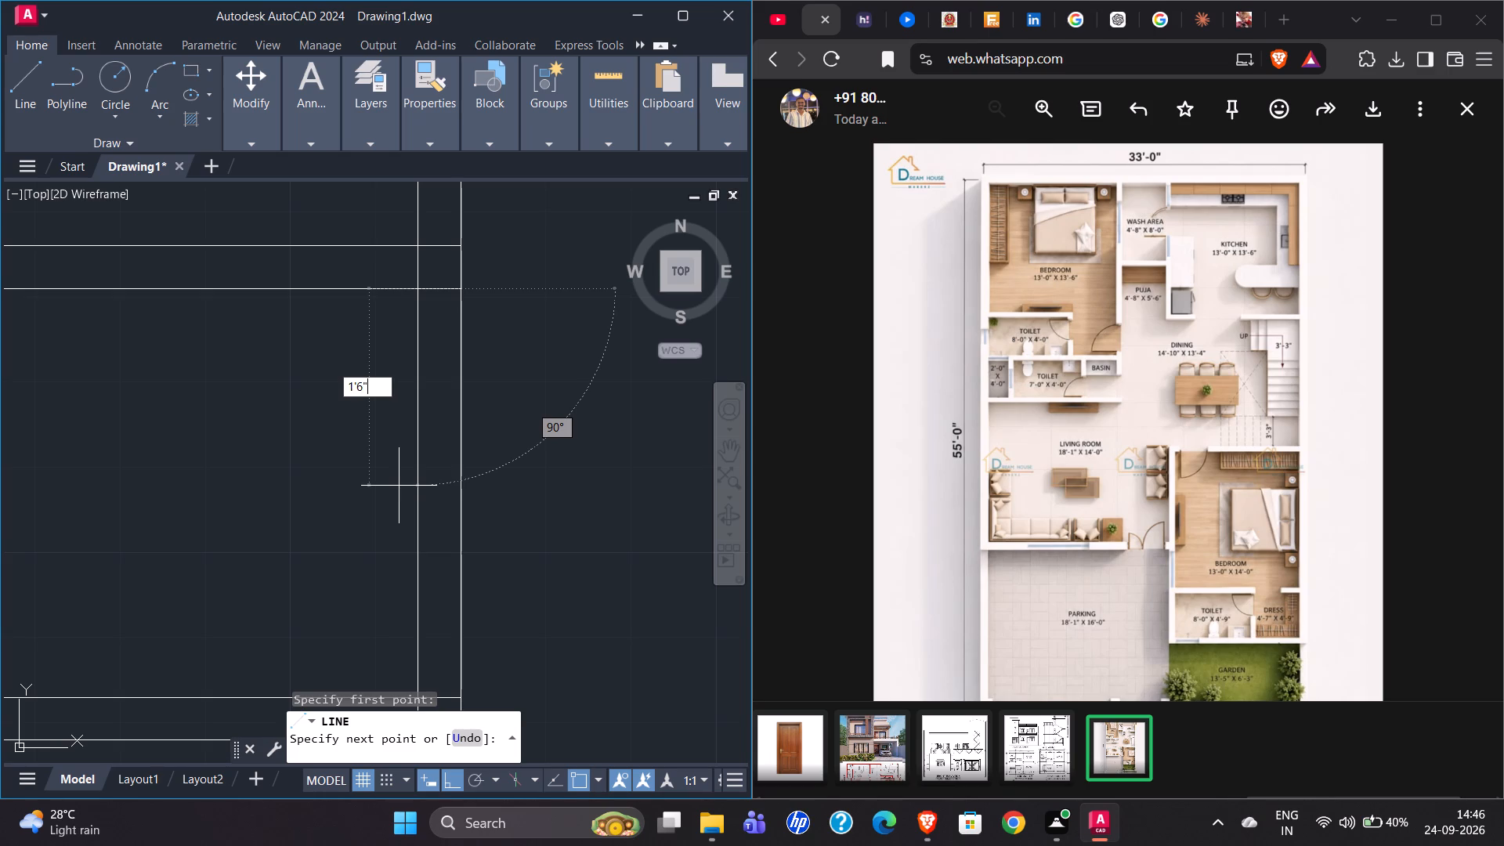
{"action": "key", "text": "Return"}
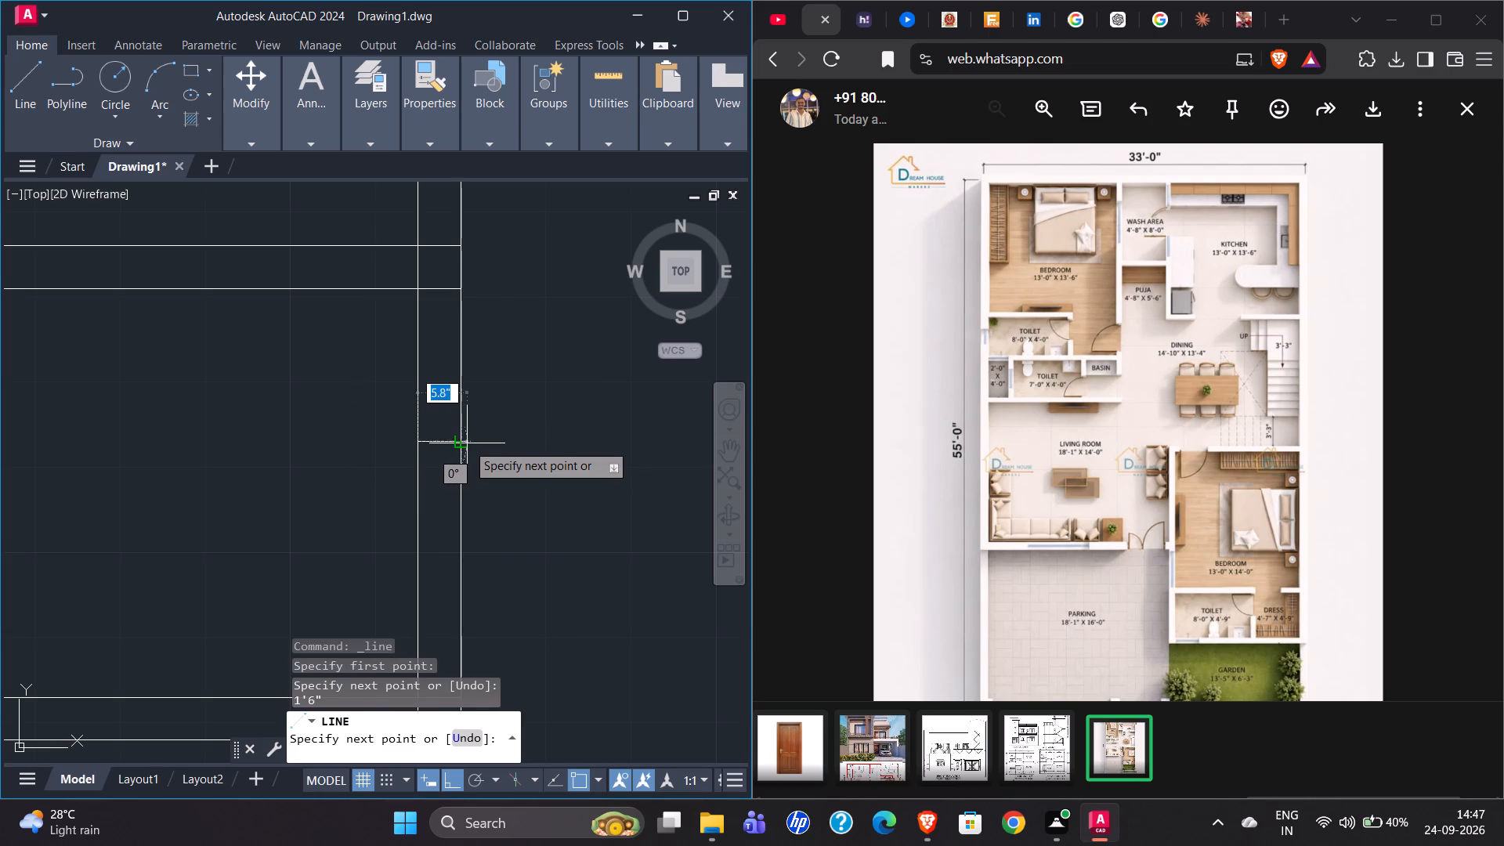
{"action": "left_click", "coordinate": [461, 443]}
{"action": "key", "text": "Escape"}
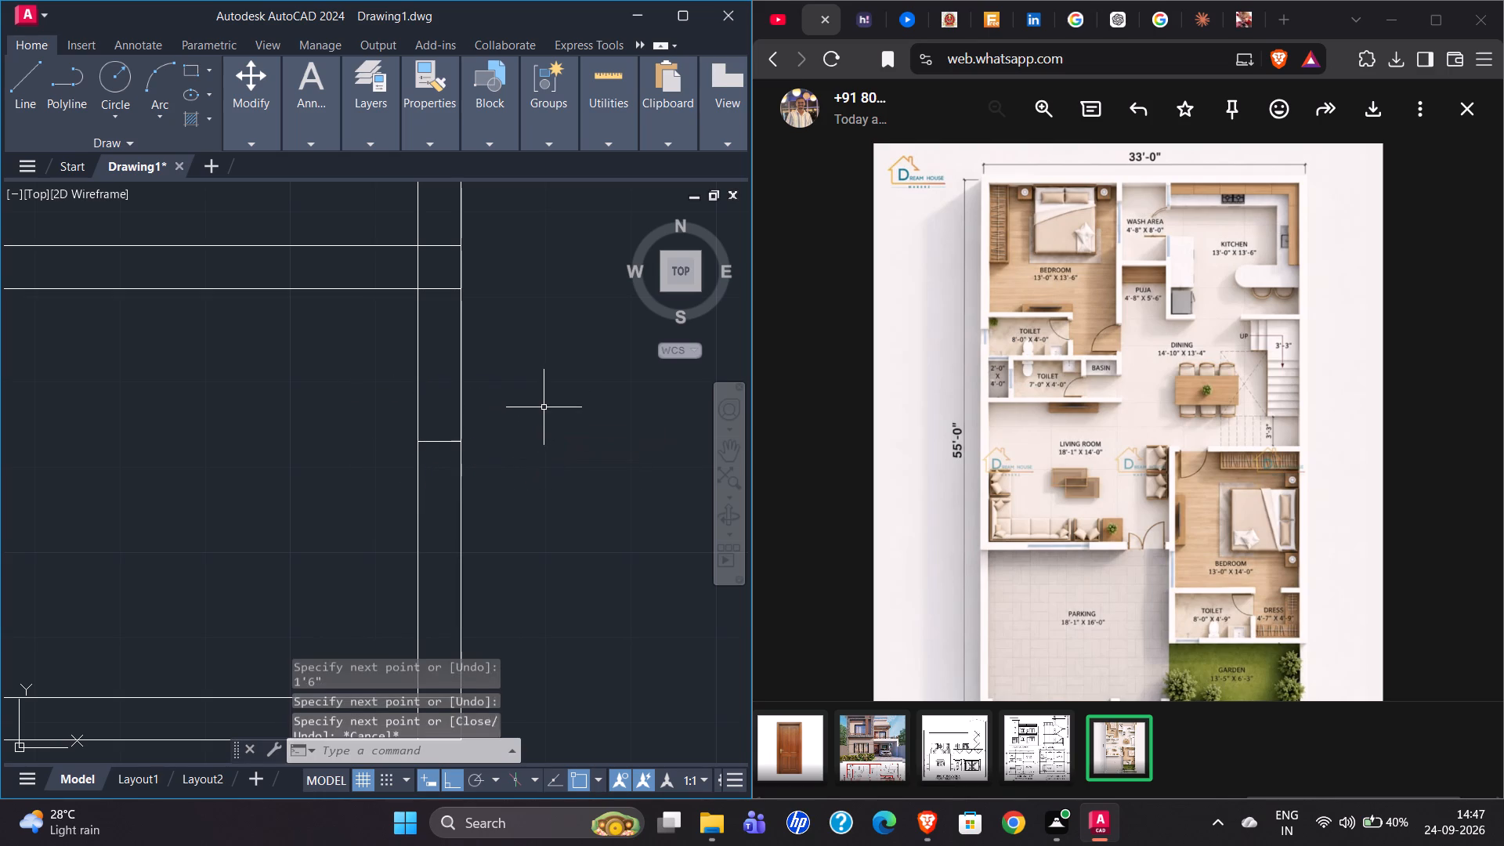
Trim the east wall's inner face segment between the lower toilet strip's north wall and the short cross line.
{"action": "type", "text": "TR"}
{"action": "key", "text": "Return"}
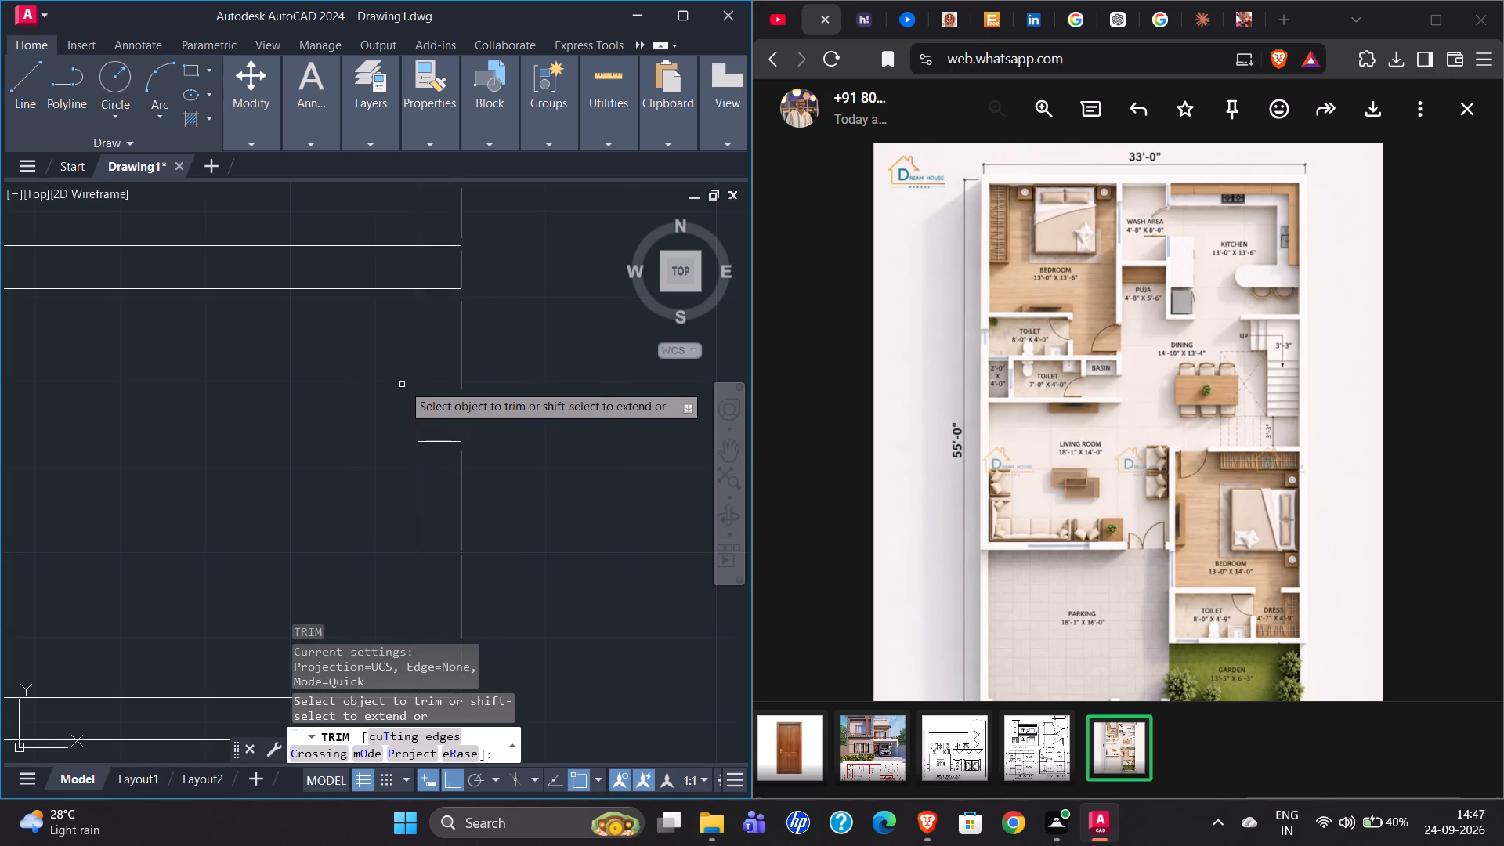
{"action": "left_click", "coordinate": [417, 383]}
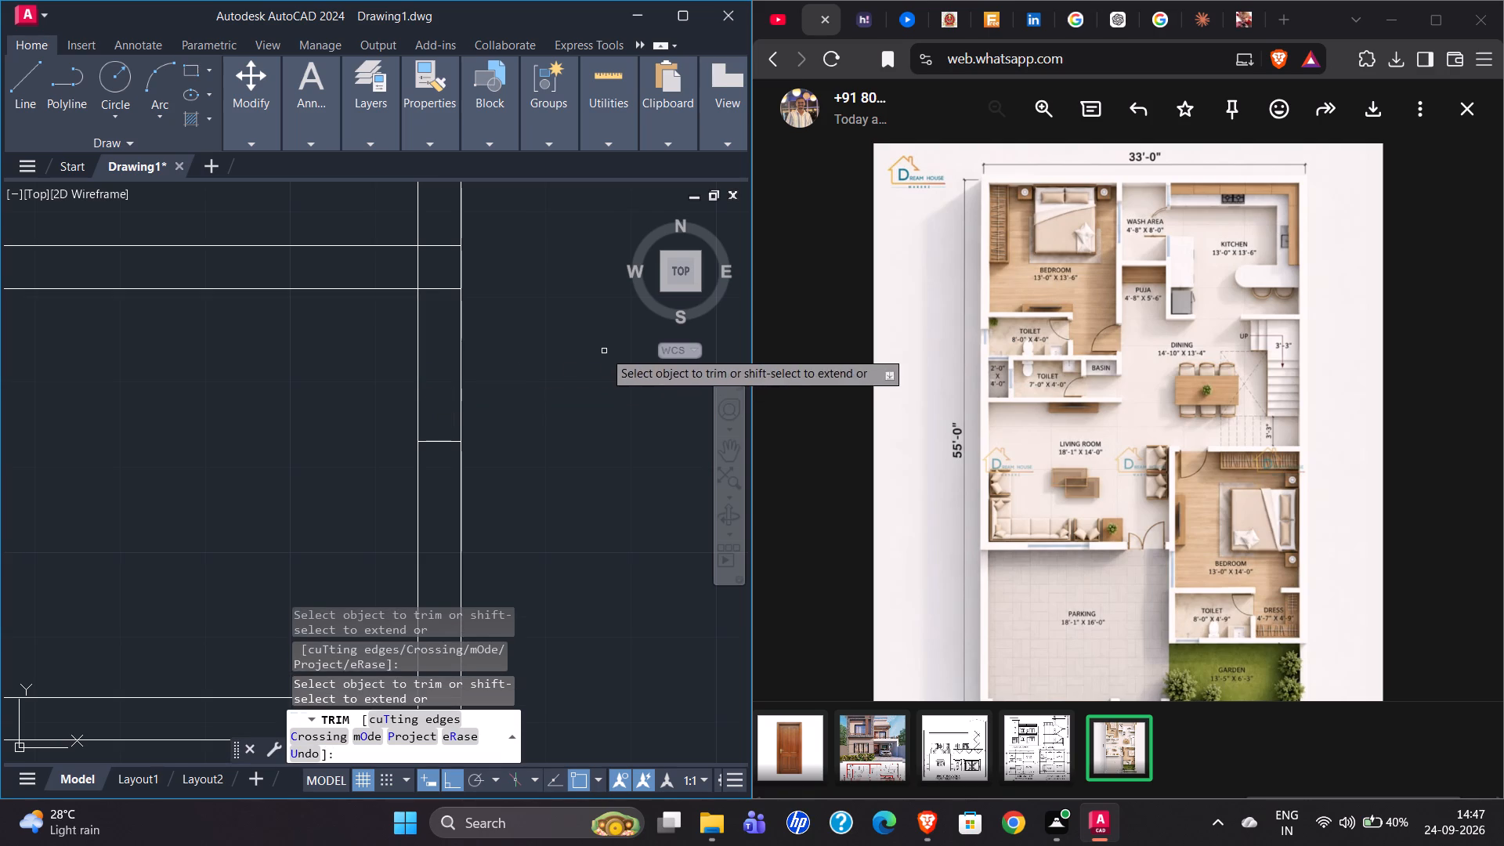
{"action": "key", "text": "Escape"}
{"action": "scroll", "coordinate": [551, 412], "scroll_direction": "down", "scroll_amount": 4}
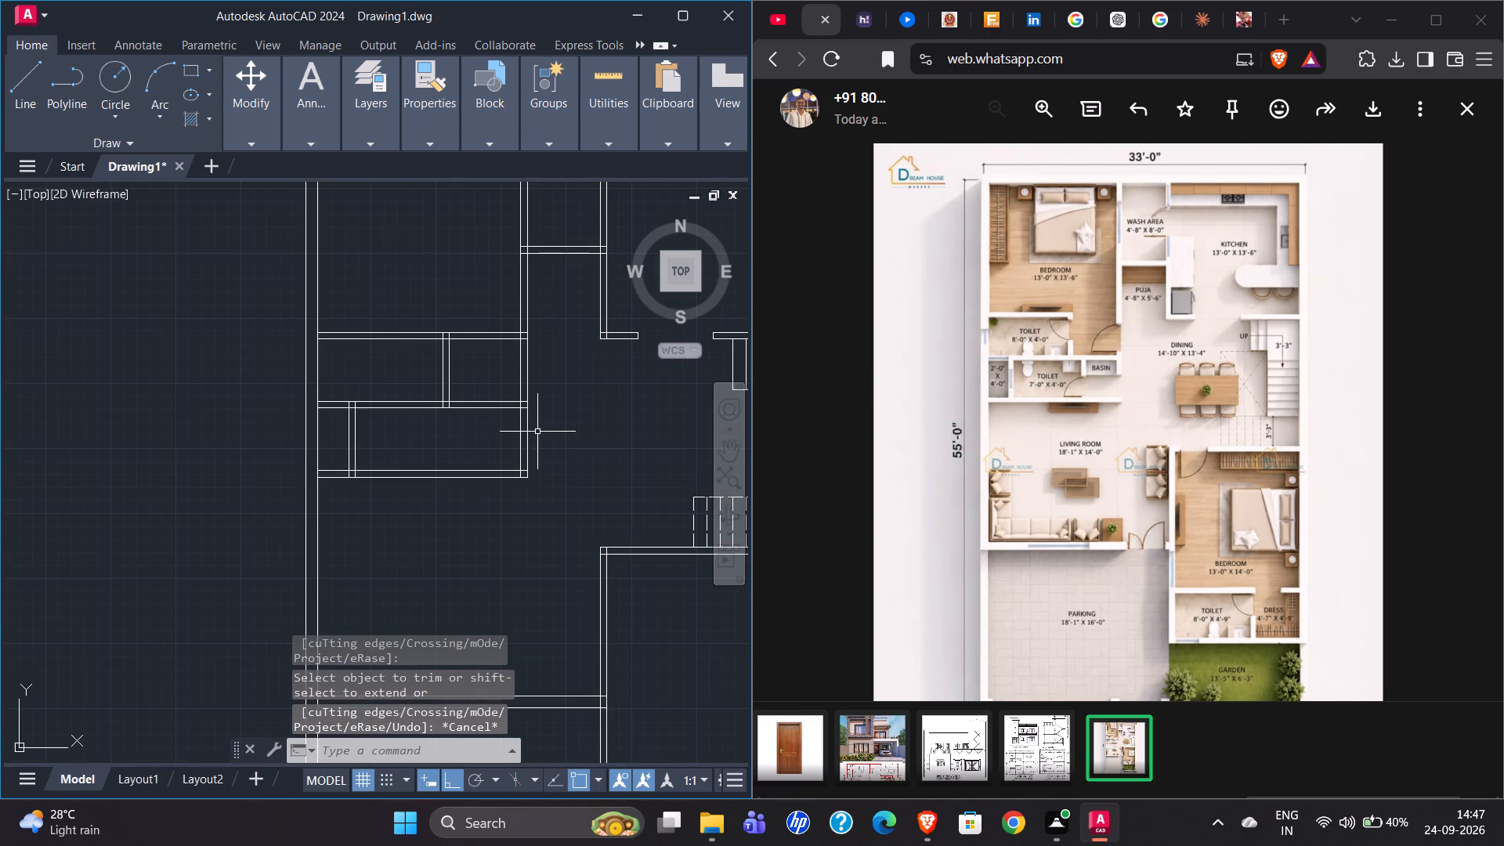
Offset the duct wall's east face 7' eastward, and offset that copy another 5" to form the 7'-0" toilet's east wall.
{"action": "scroll", "coordinate": [562, 421], "scroll_direction": "up", "scroll_amount": 1}
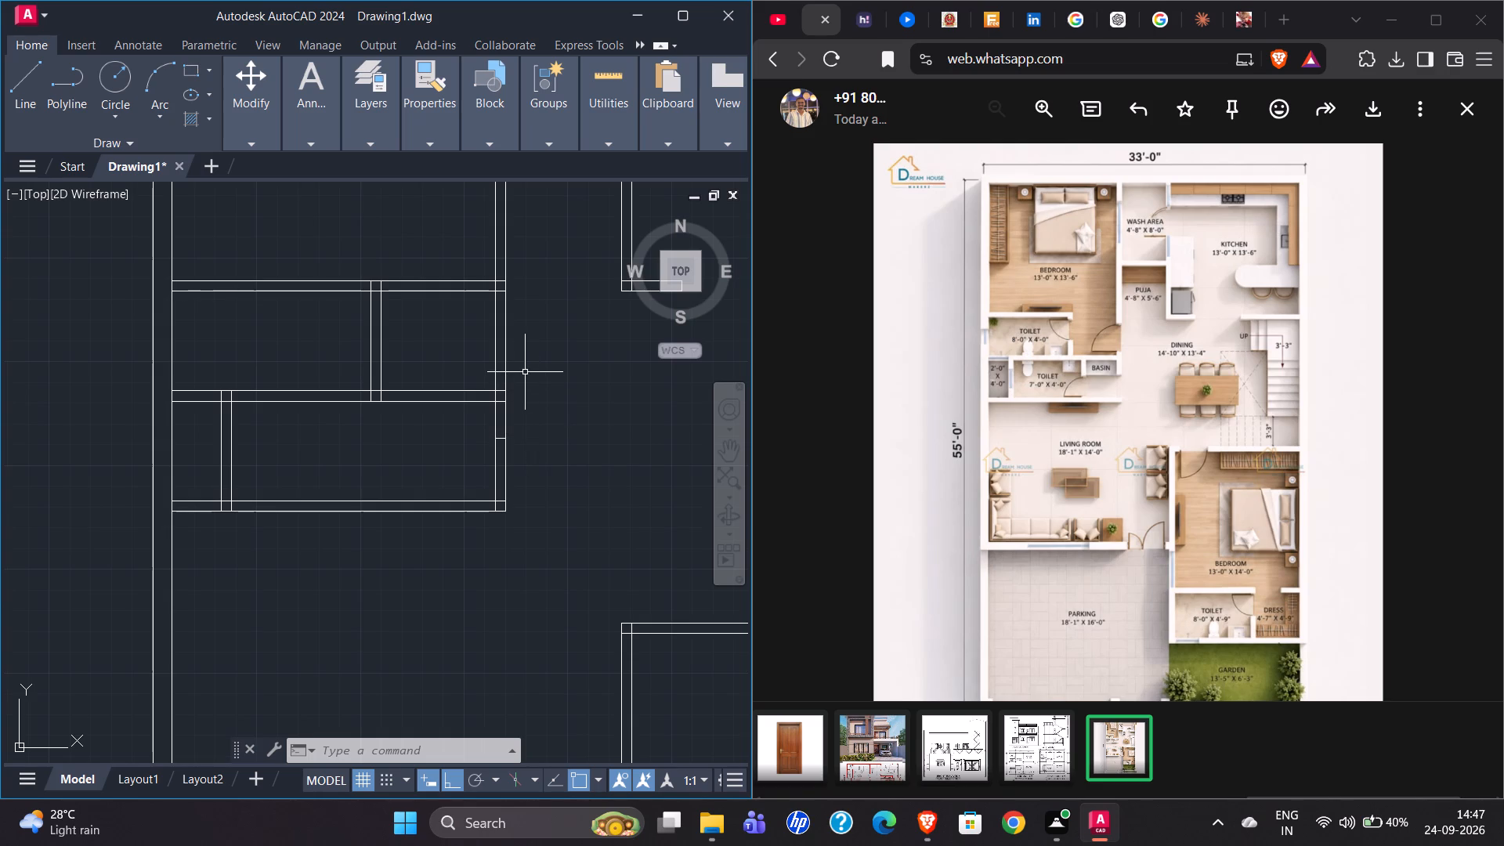
{"action": "scroll", "coordinate": [520, 367], "scroll_direction": "up", "scroll_amount": 2}
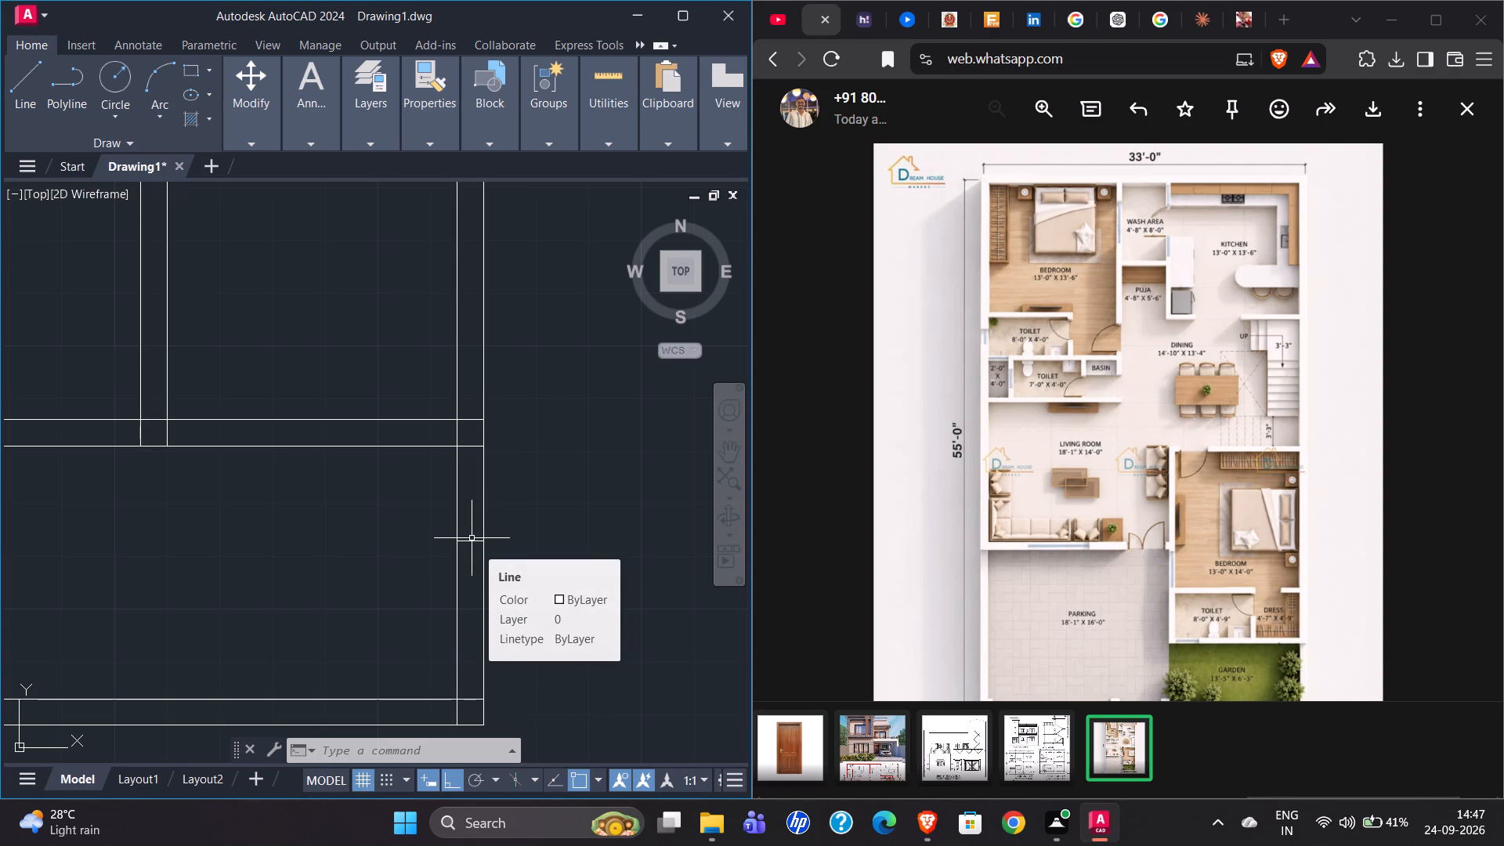
{"action": "scroll", "coordinate": [625, 528], "scroll_direction": "down", "scroll_amount": 1}
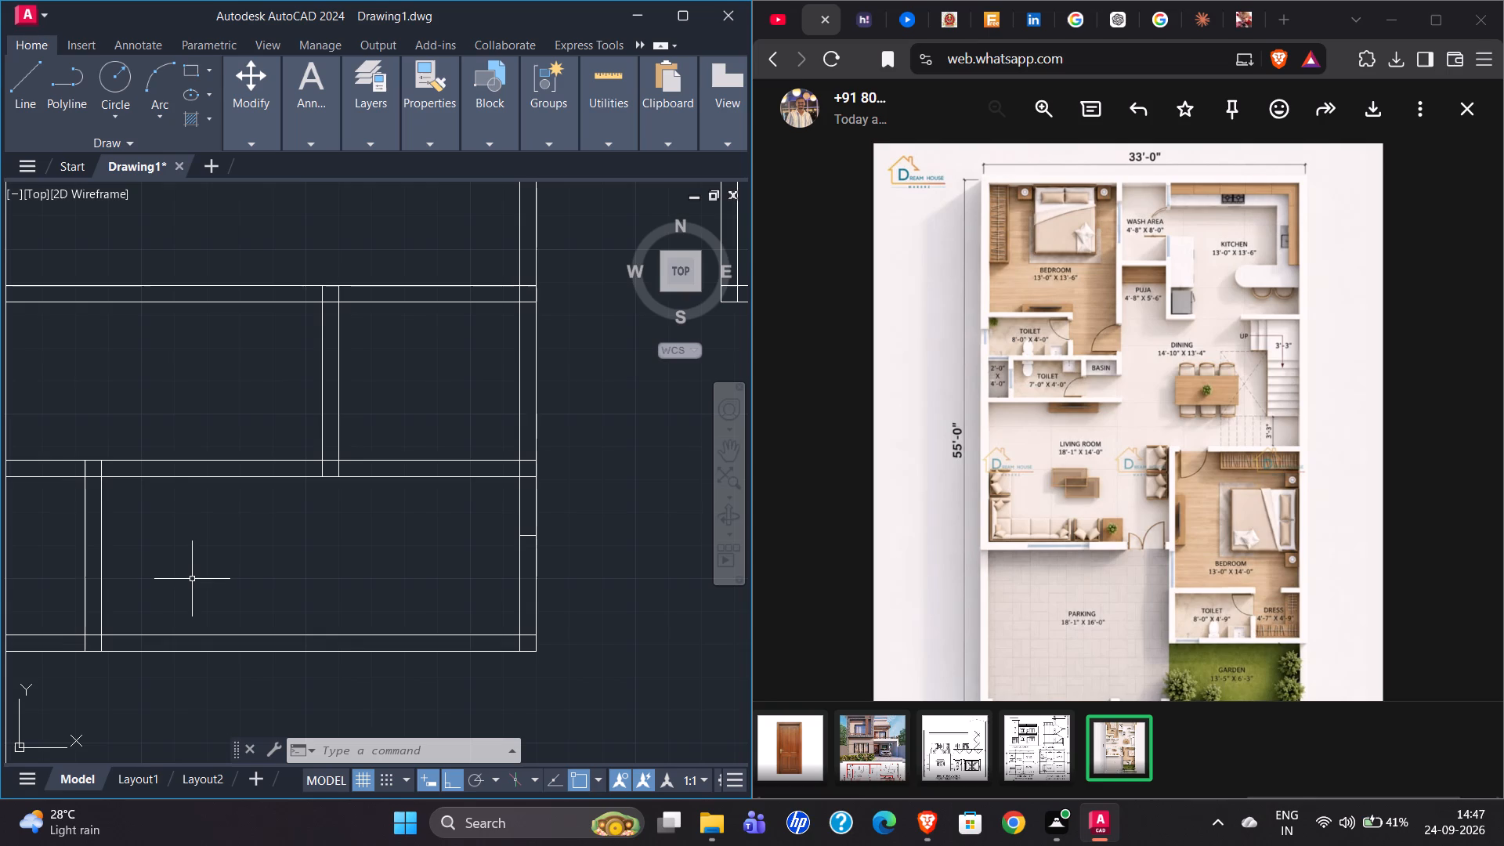
{"action": "scroll", "coordinate": [376, 516], "scroll_direction": "down", "scroll_amount": 1}
{"action": "scroll", "coordinate": [193, 544], "scroll_direction": "up", "scroll_amount": 2}
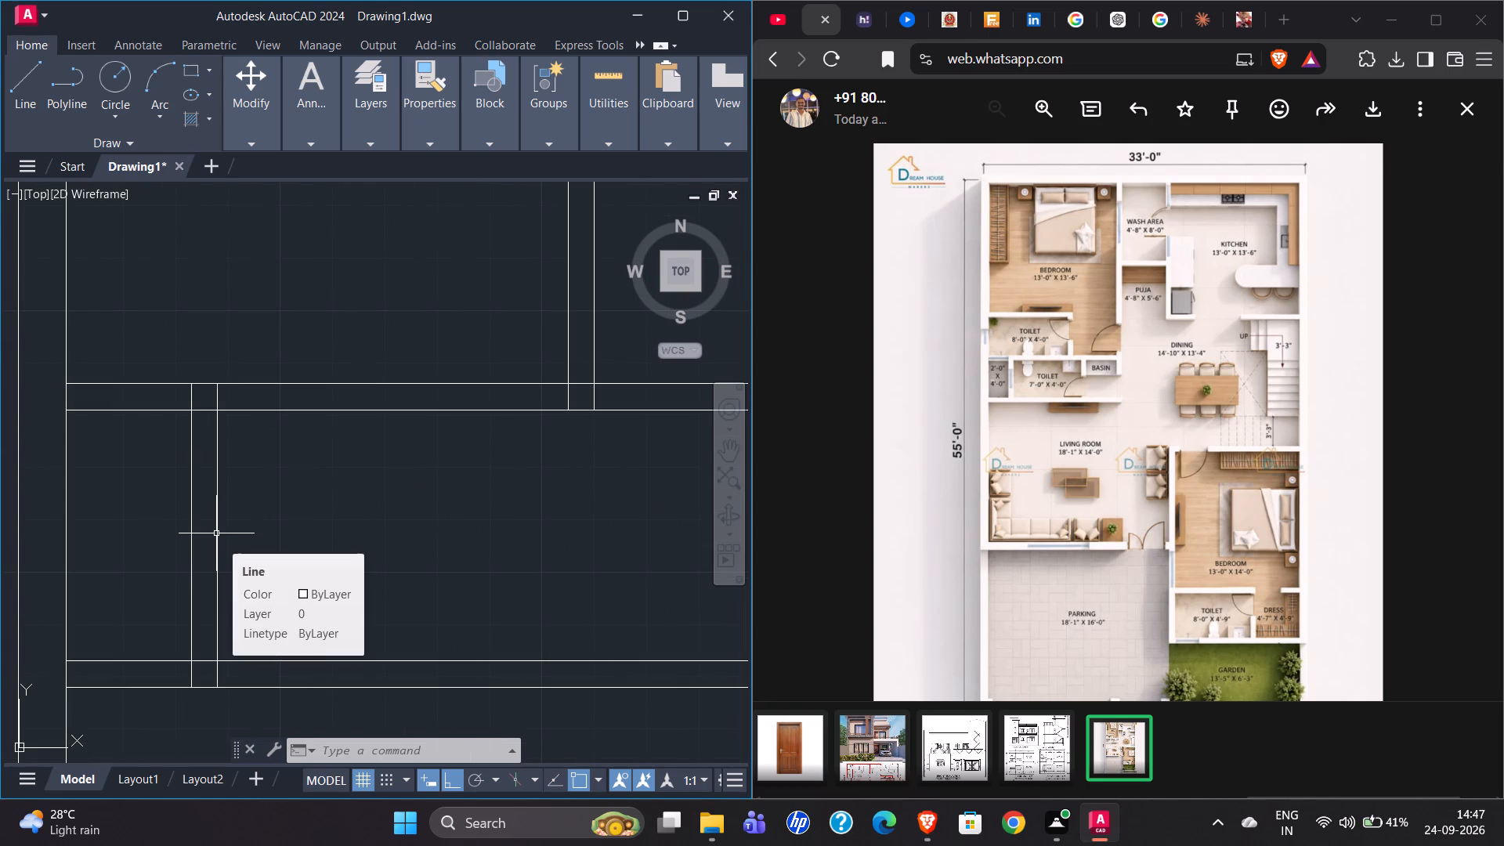
{"action": "left_click", "coordinate": [216, 533]}
{"action": "key", "text": "o"}
{"action": "key", "text": "Return"}
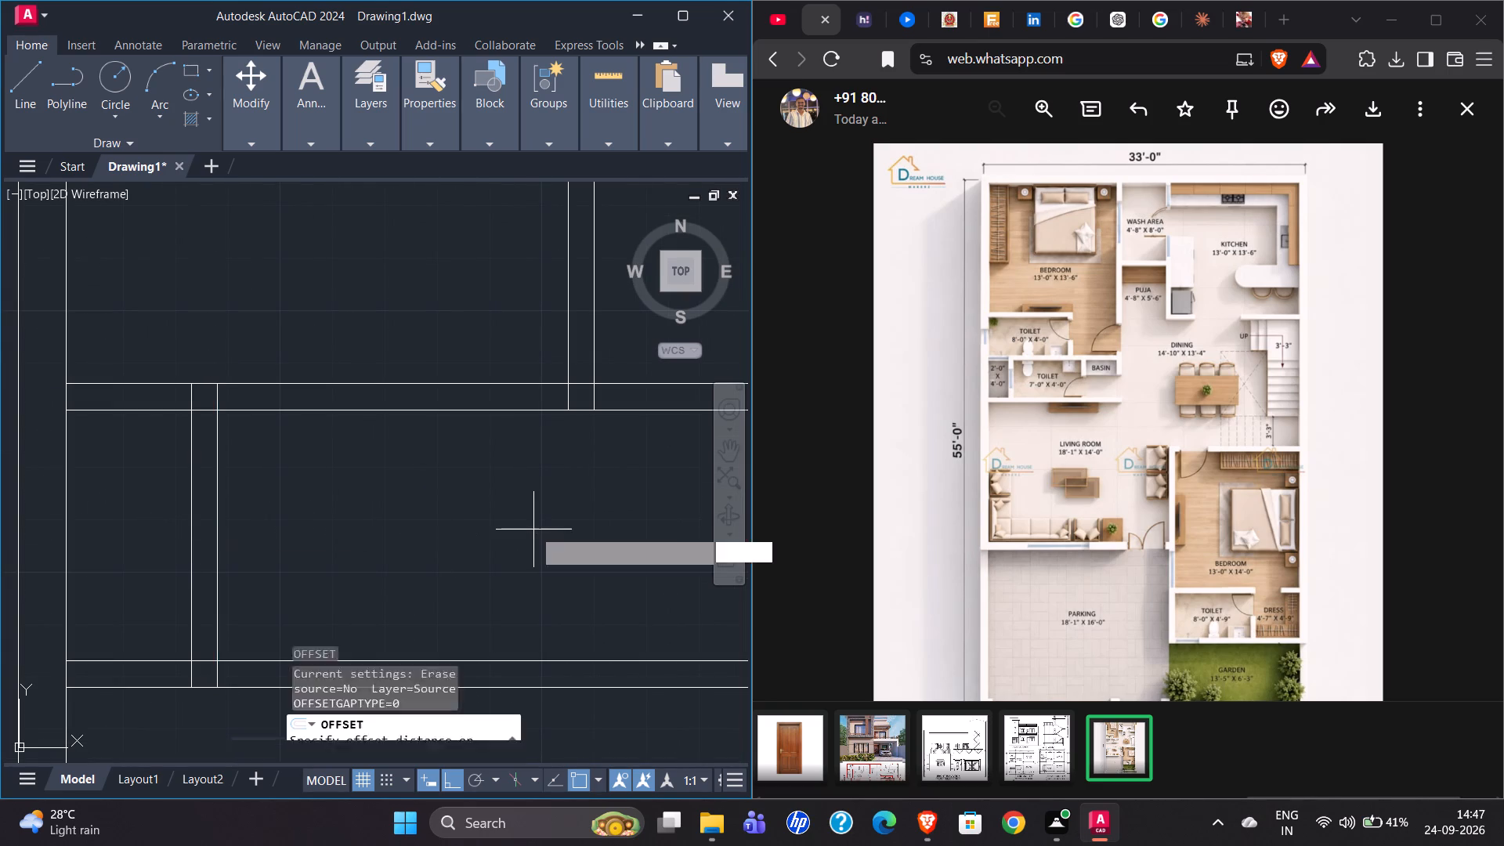
{"action": "key", "text": "7"}
{"action": "key", "text": "apostrophe"}
{"action": "key", "text": "Return"}
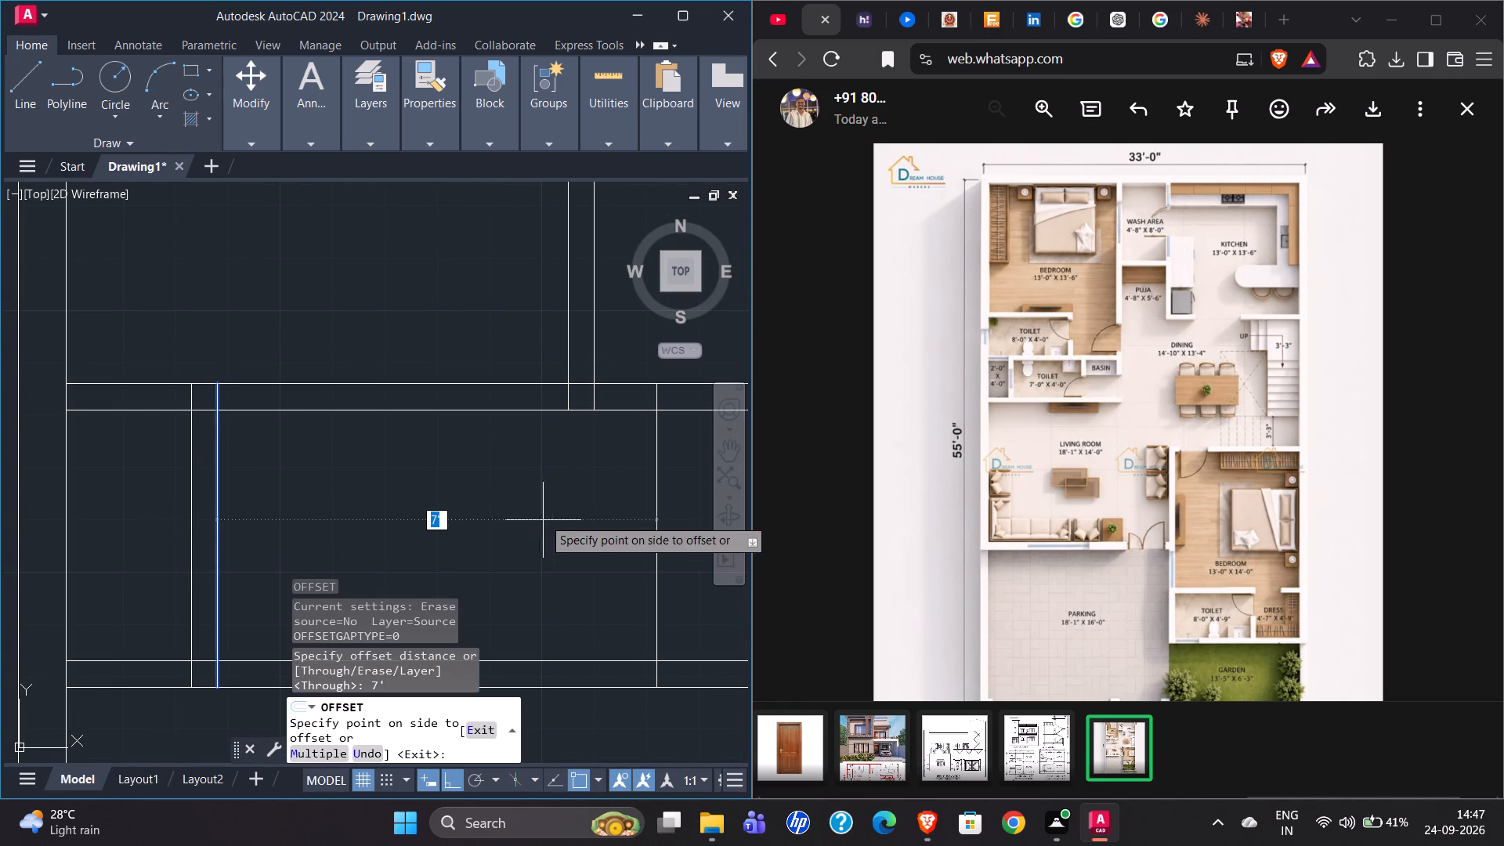
{"action": "scroll", "coordinate": [390, 494], "scroll_direction": "down", "scroll_amount": 1}
{"action": "left_click", "coordinate": [586, 508]}
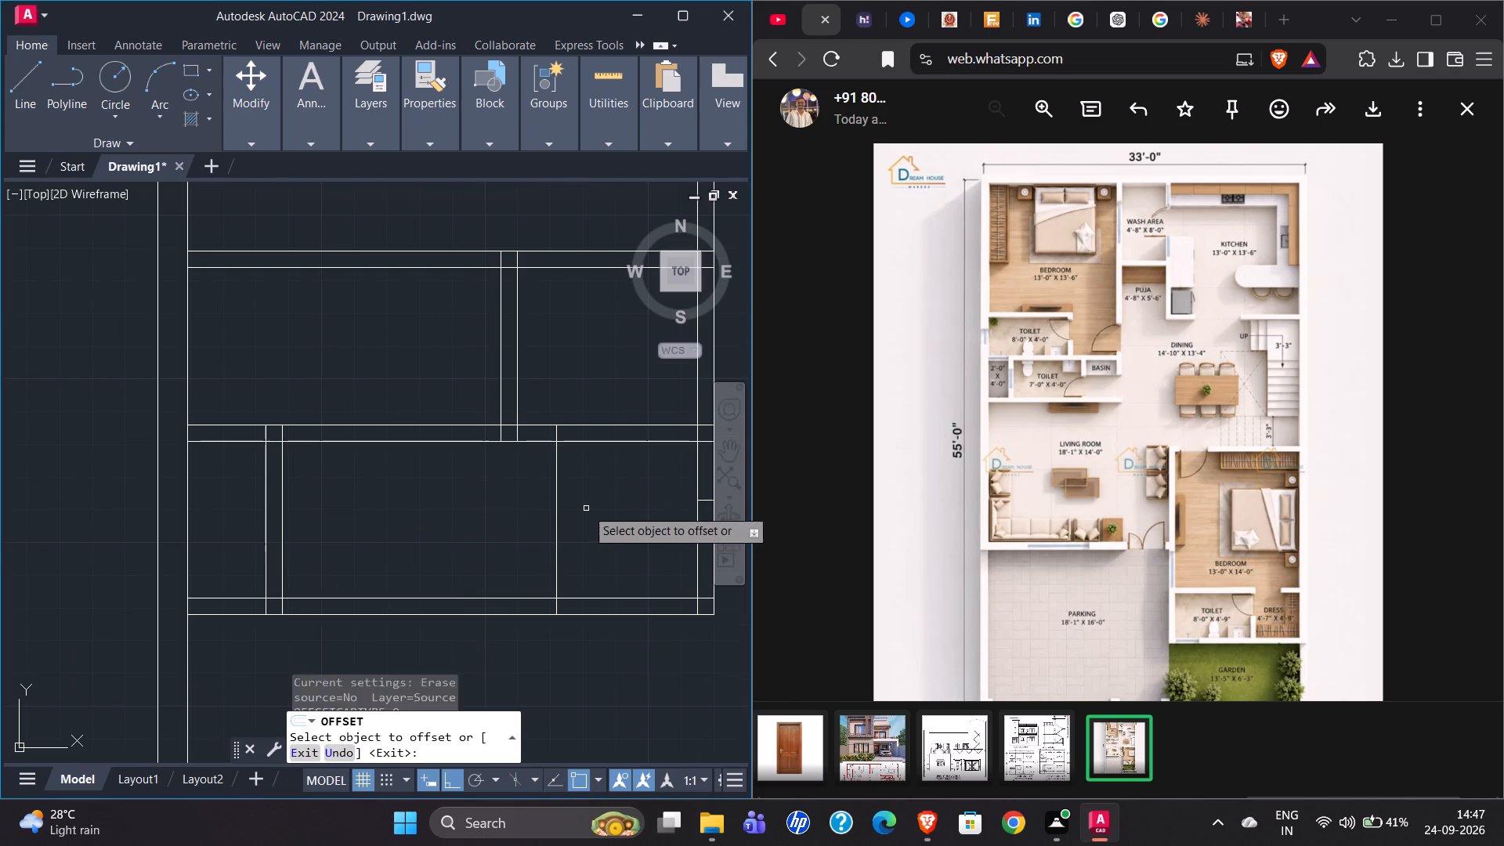
{"action": "left_click", "coordinate": [558, 490]}
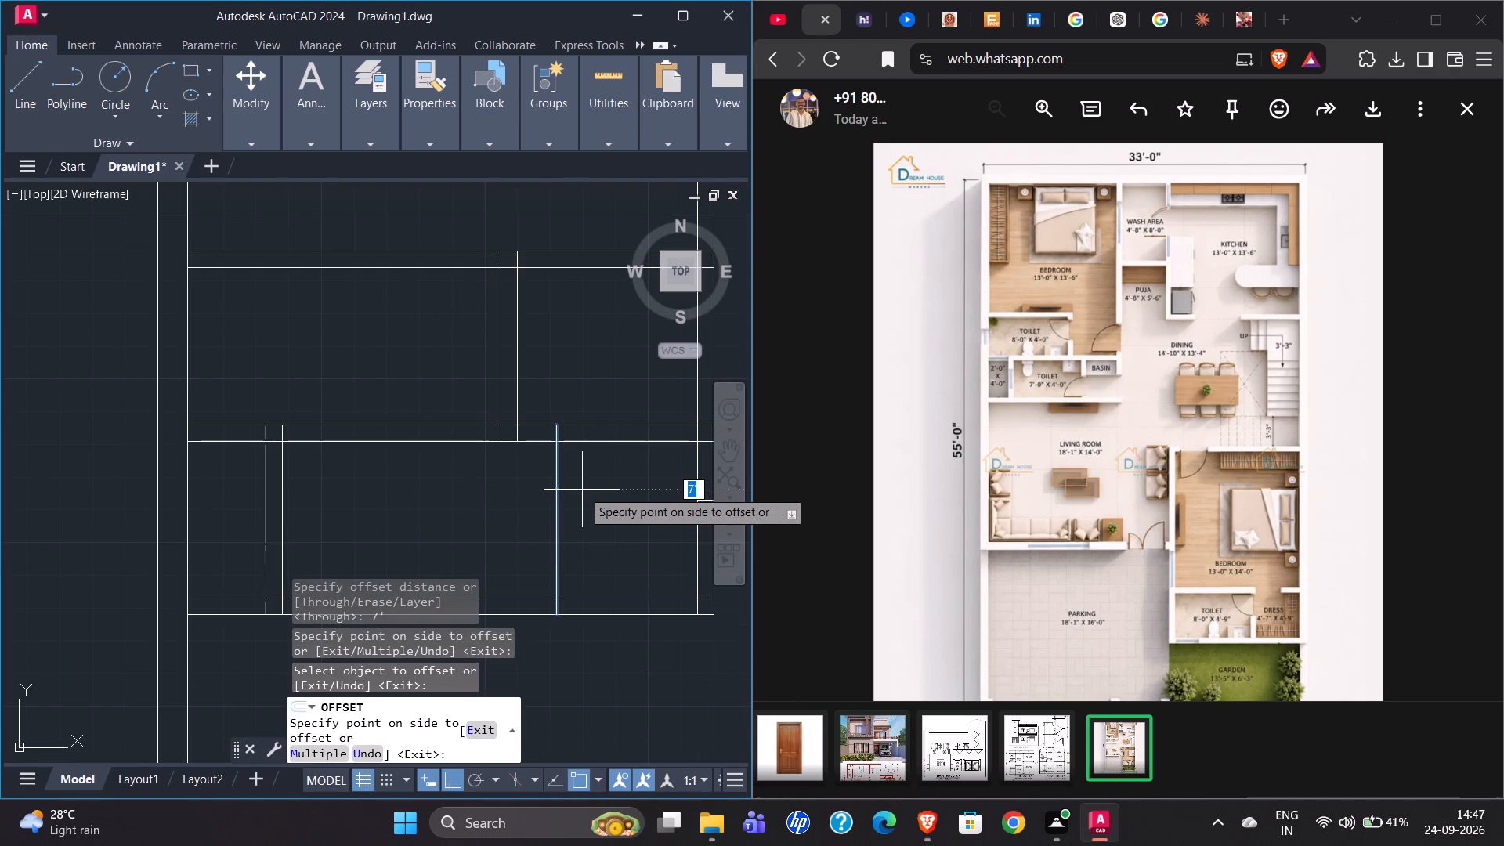
{"action": "type", "text": "5\""}
{"action": "key", "text": "Return"}
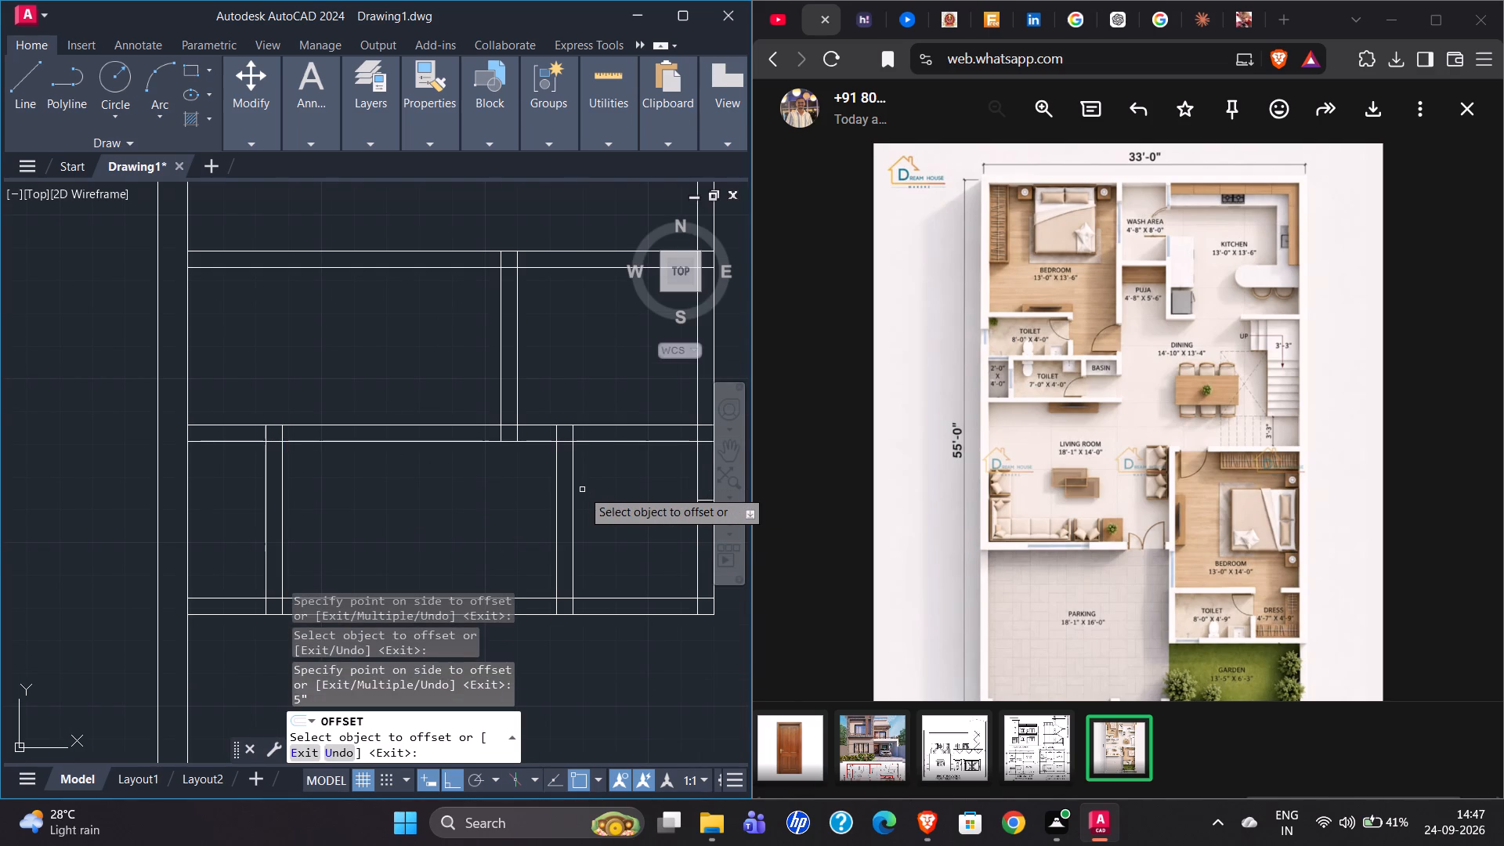
{"action": "scroll", "coordinate": [396, 496], "scroll_direction": "down", "scroll_amount": 2}
{"action": "scroll", "coordinate": [522, 497], "scroll_direction": "up", "scroll_amount": 3}
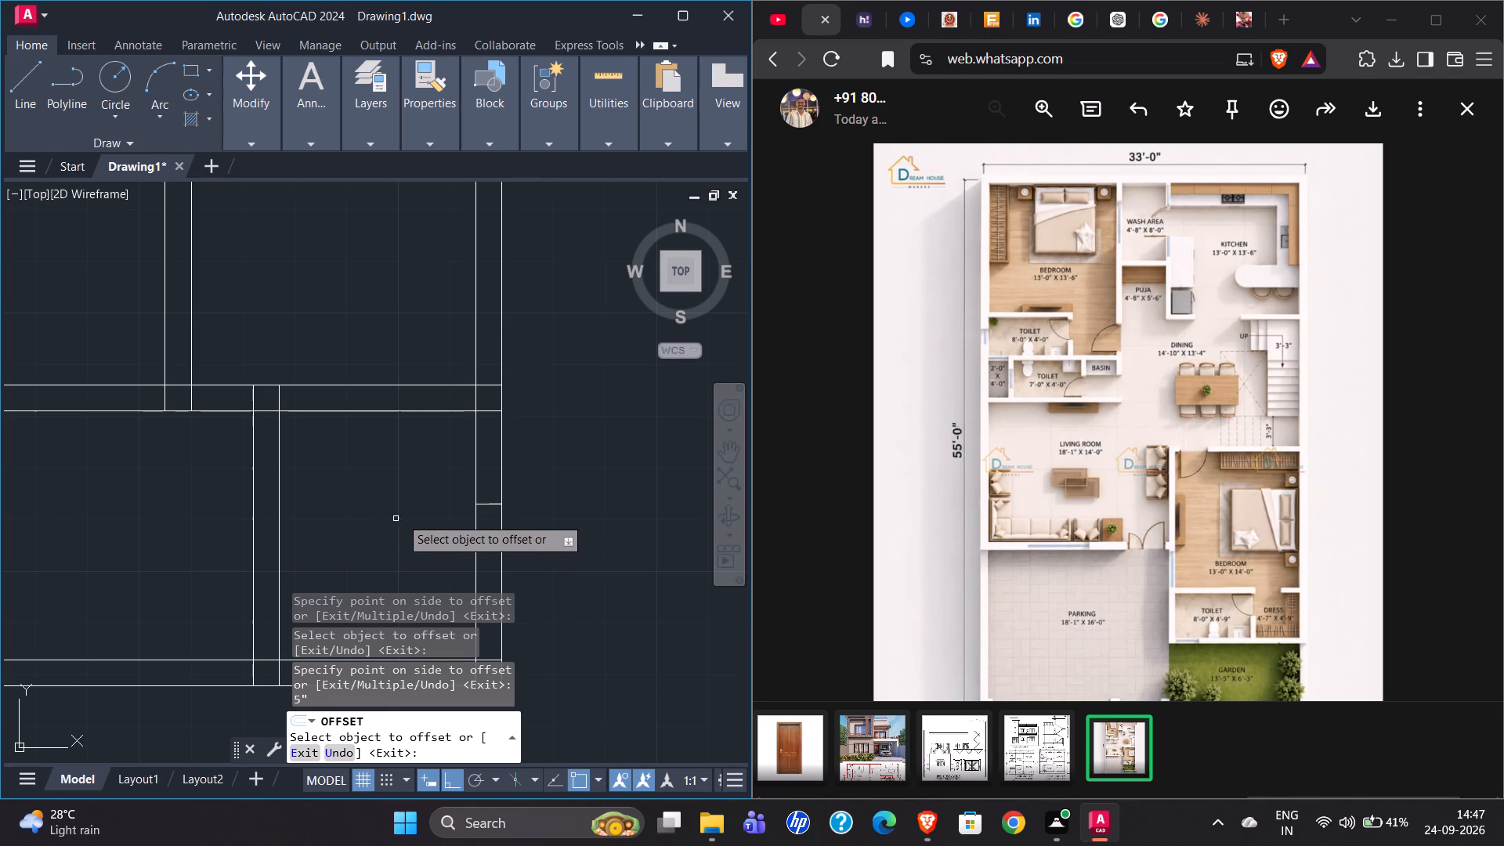
{"action": "key", "text": "Escape"}
Copy the short cross line horizontally from the strip's east wall onto the new toilet wall.
{"action": "left_click", "coordinate": [489, 507]}
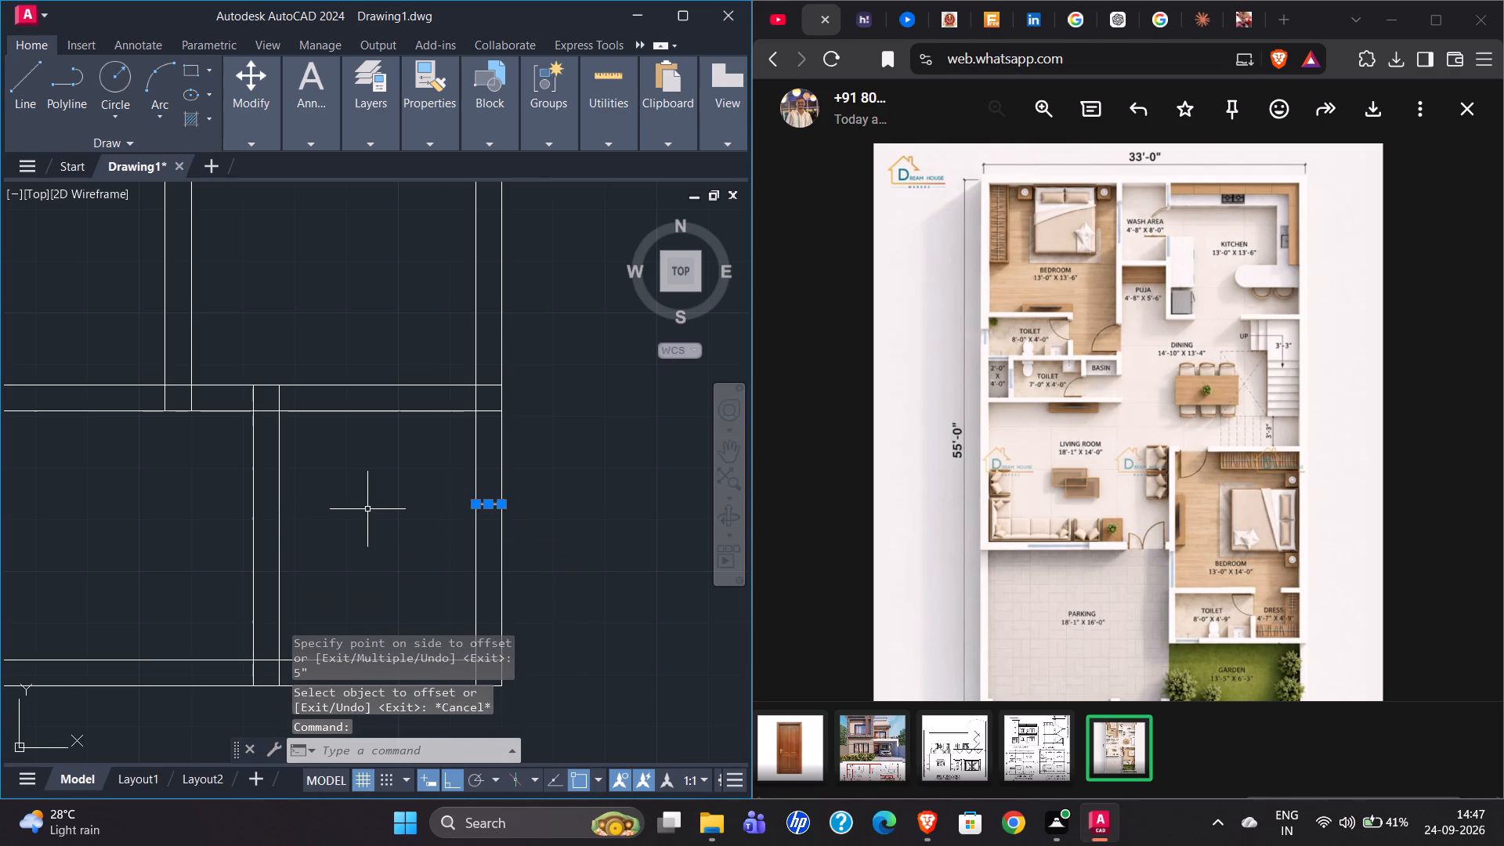
{"action": "key", "text": "c"}
{"action": "key", "text": "o"}
{"action": "key", "text": "Return"}
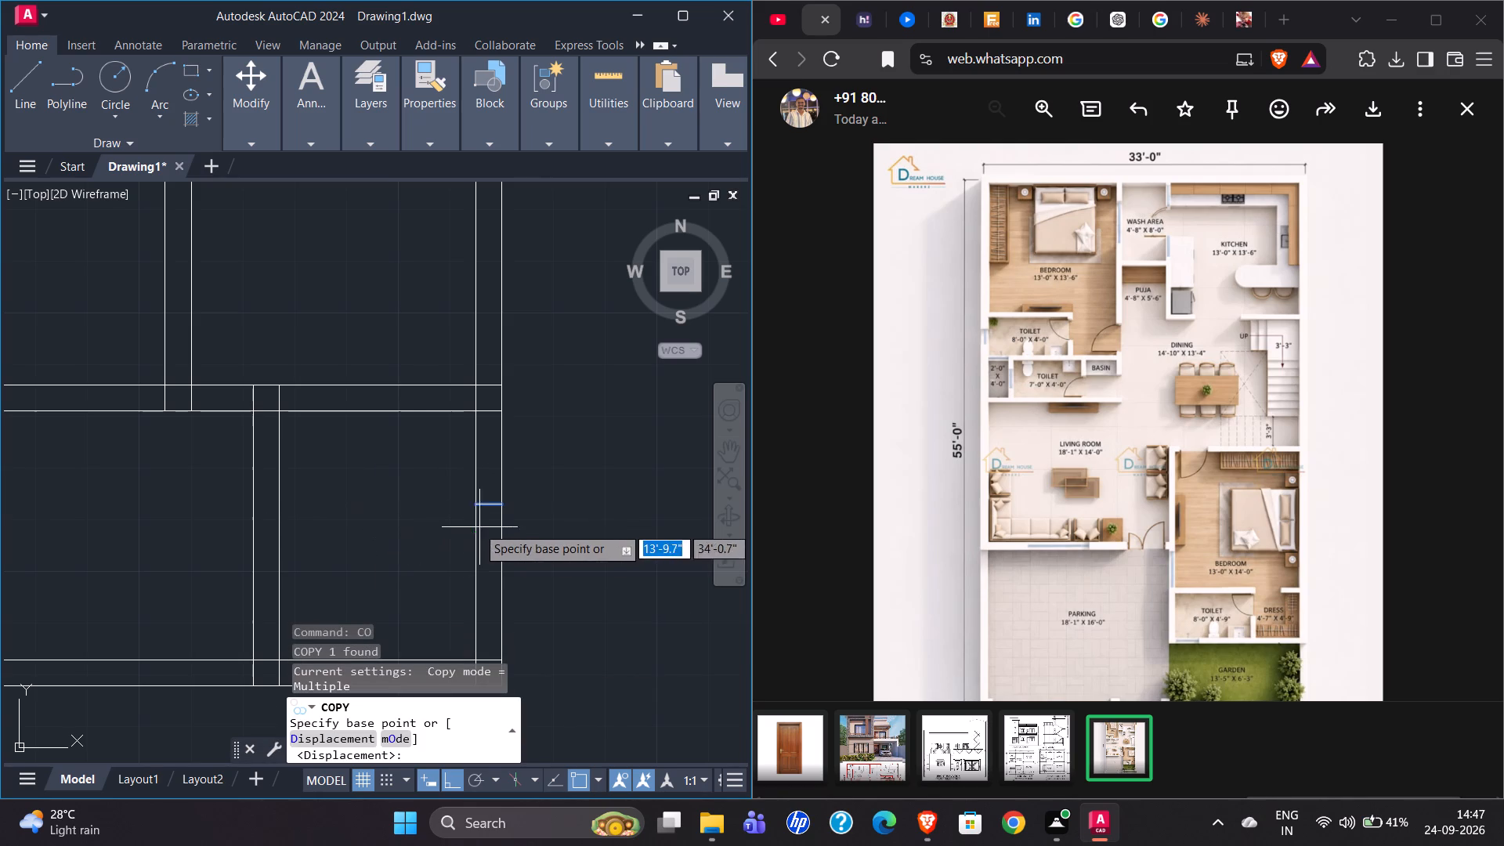
{"action": "left_click", "coordinate": [479, 504]}
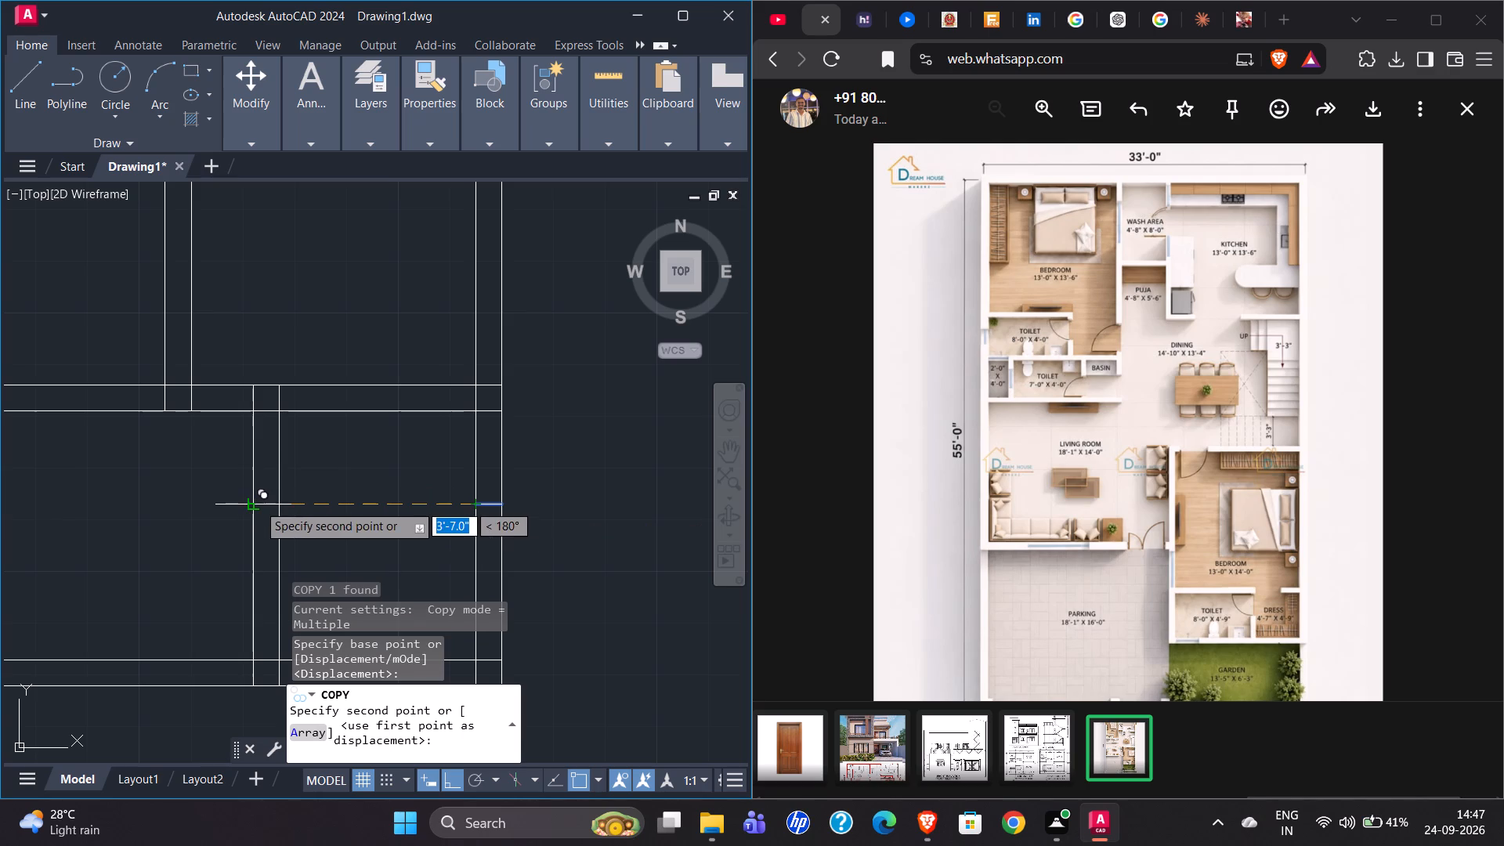
{"action": "left_click", "coordinate": [258, 504]}
{"action": "key", "text": "Escape"}
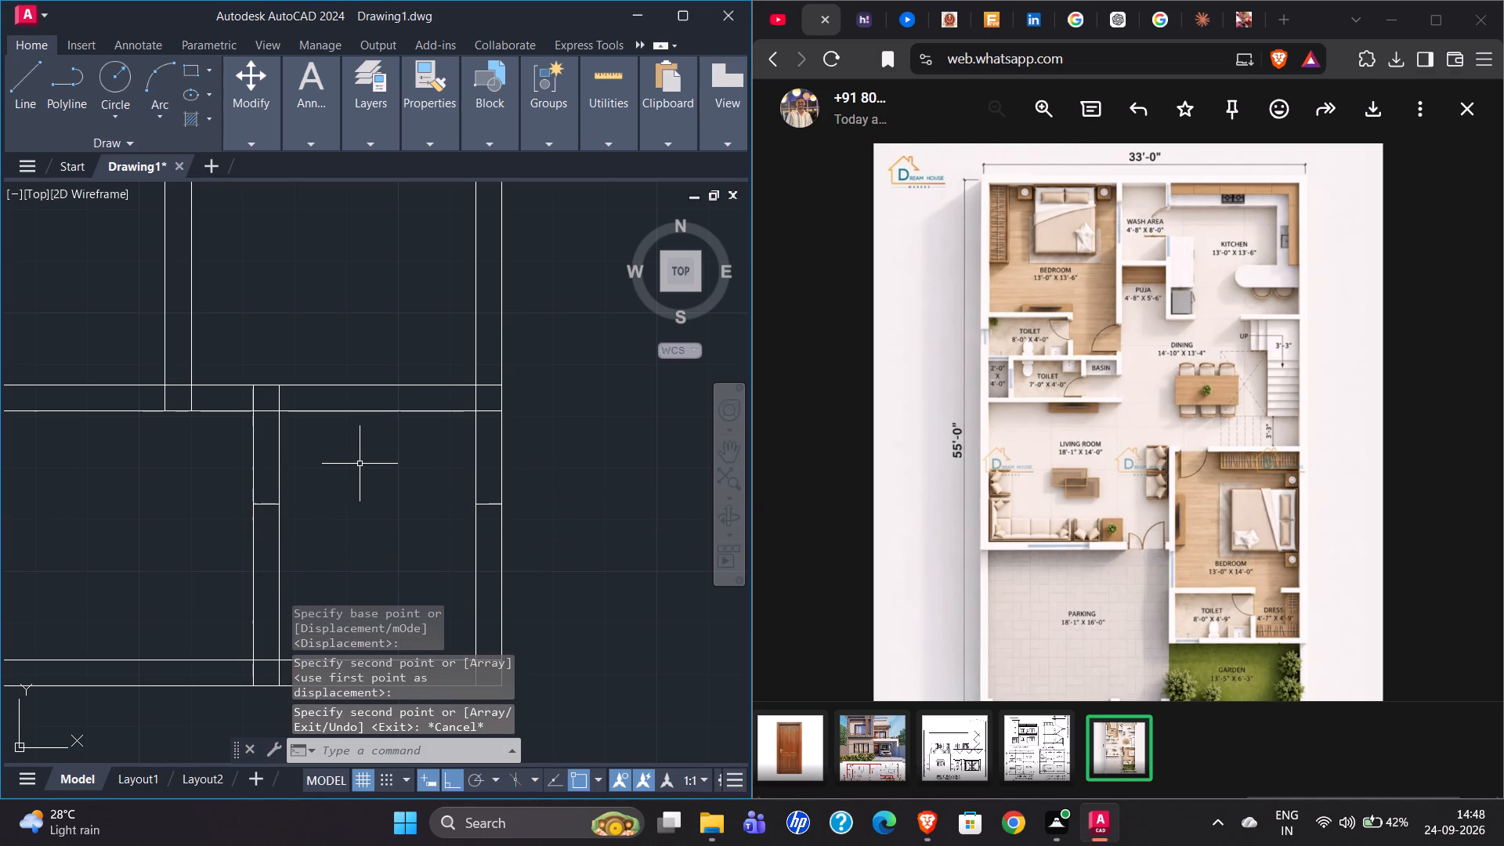
Trim away both the toilet's east wall and the strip's east wall between their cross lines and the south wall.
{"action": "scroll", "coordinate": [334, 464], "scroll_direction": "down", "scroll_amount": 1}
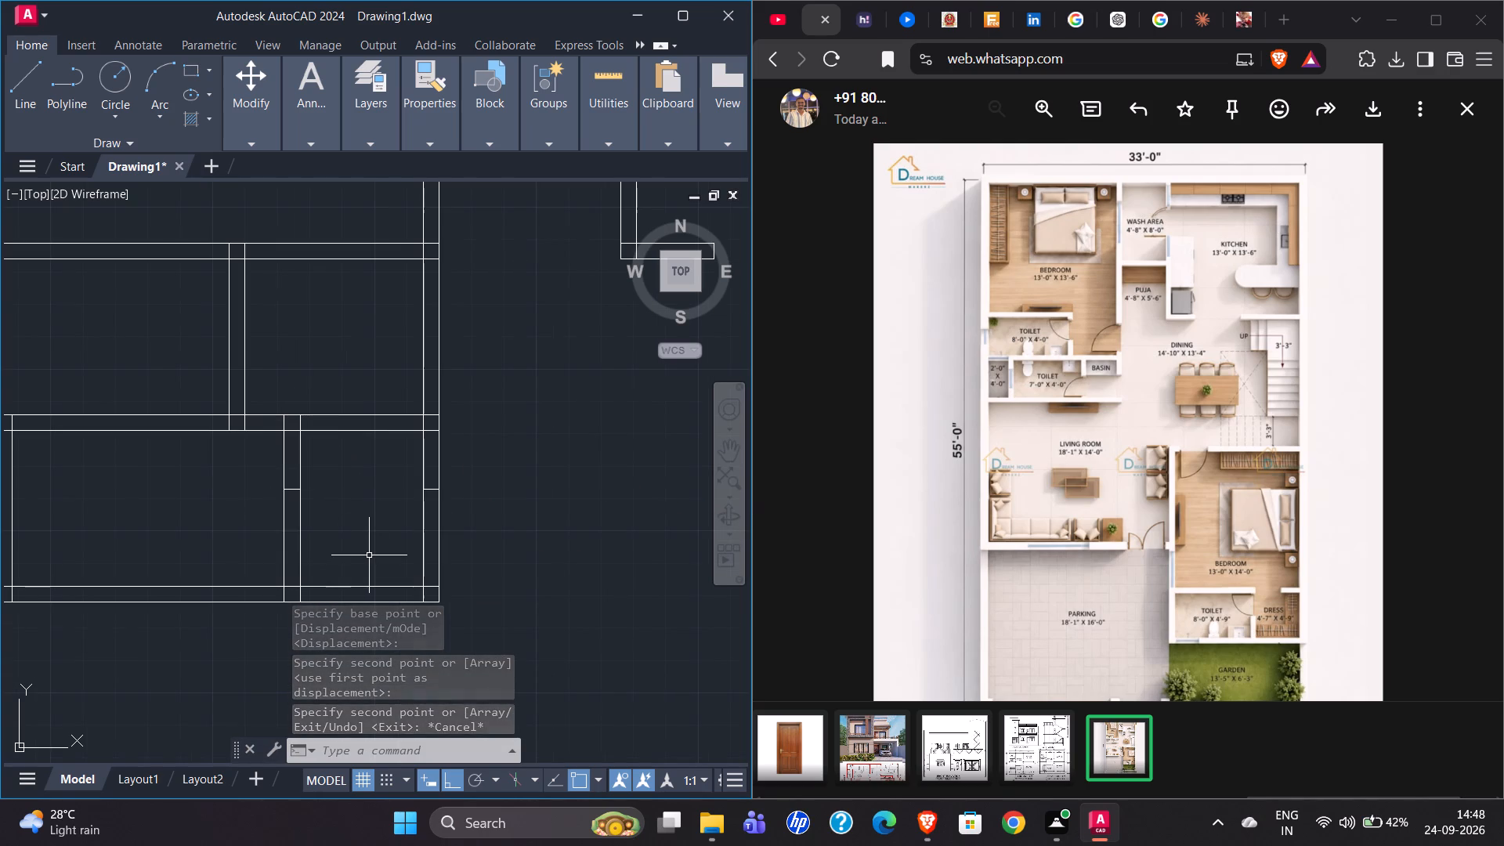
{"action": "type", "text": "TR"}
{"action": "key", "text": "Return"}
{"action": "left_click_drag", "start_coordinate": [482, 534], "coordinate": [280, 537]}
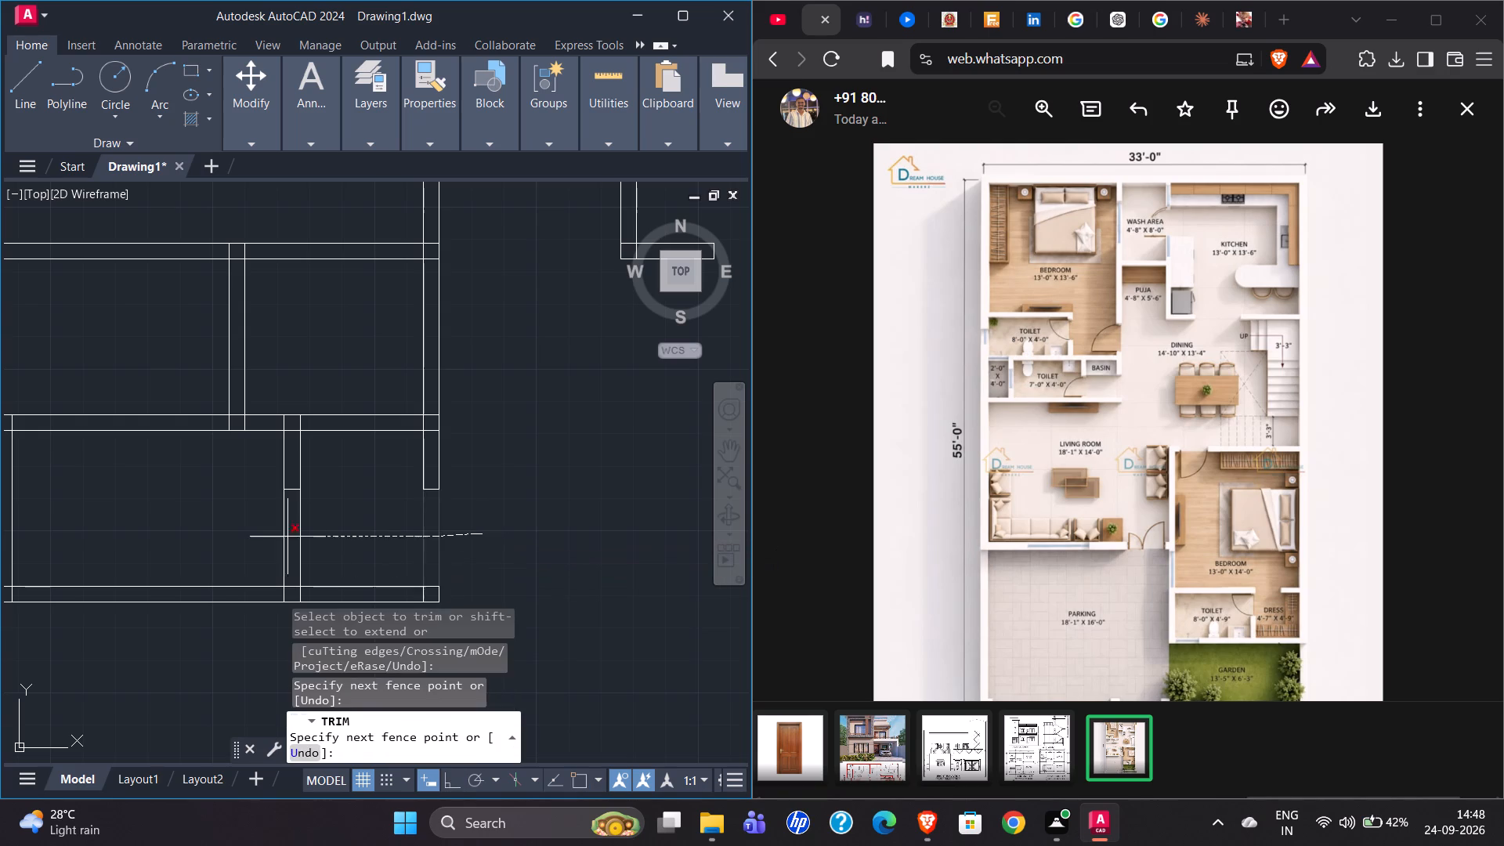
{"action": "left_click_drag", "start_coordinate": [280, 537], "coordinate": [244, 538]}
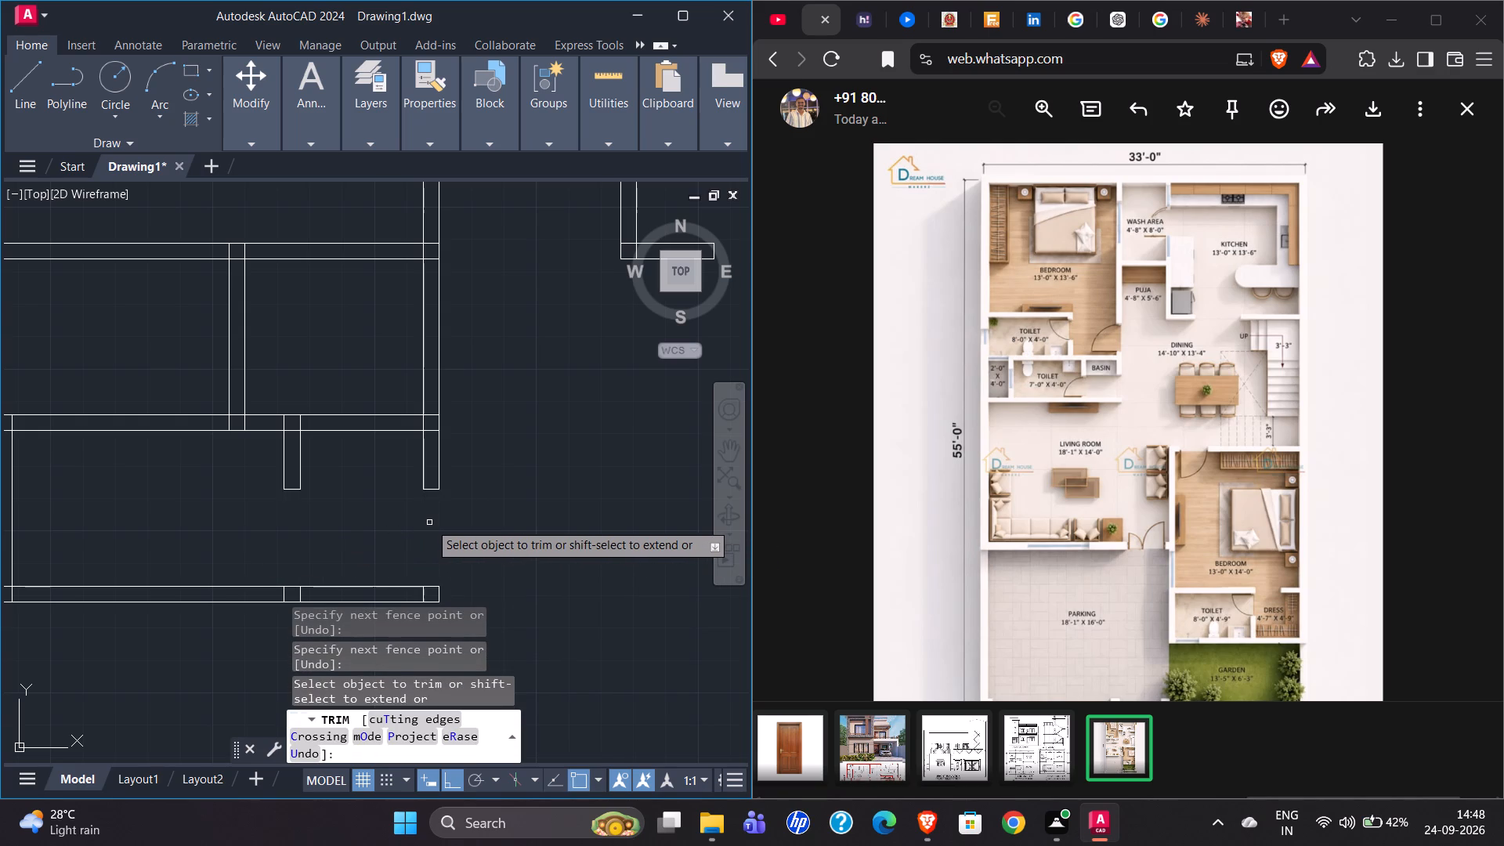
{"action": "key", "text": "Escape"}
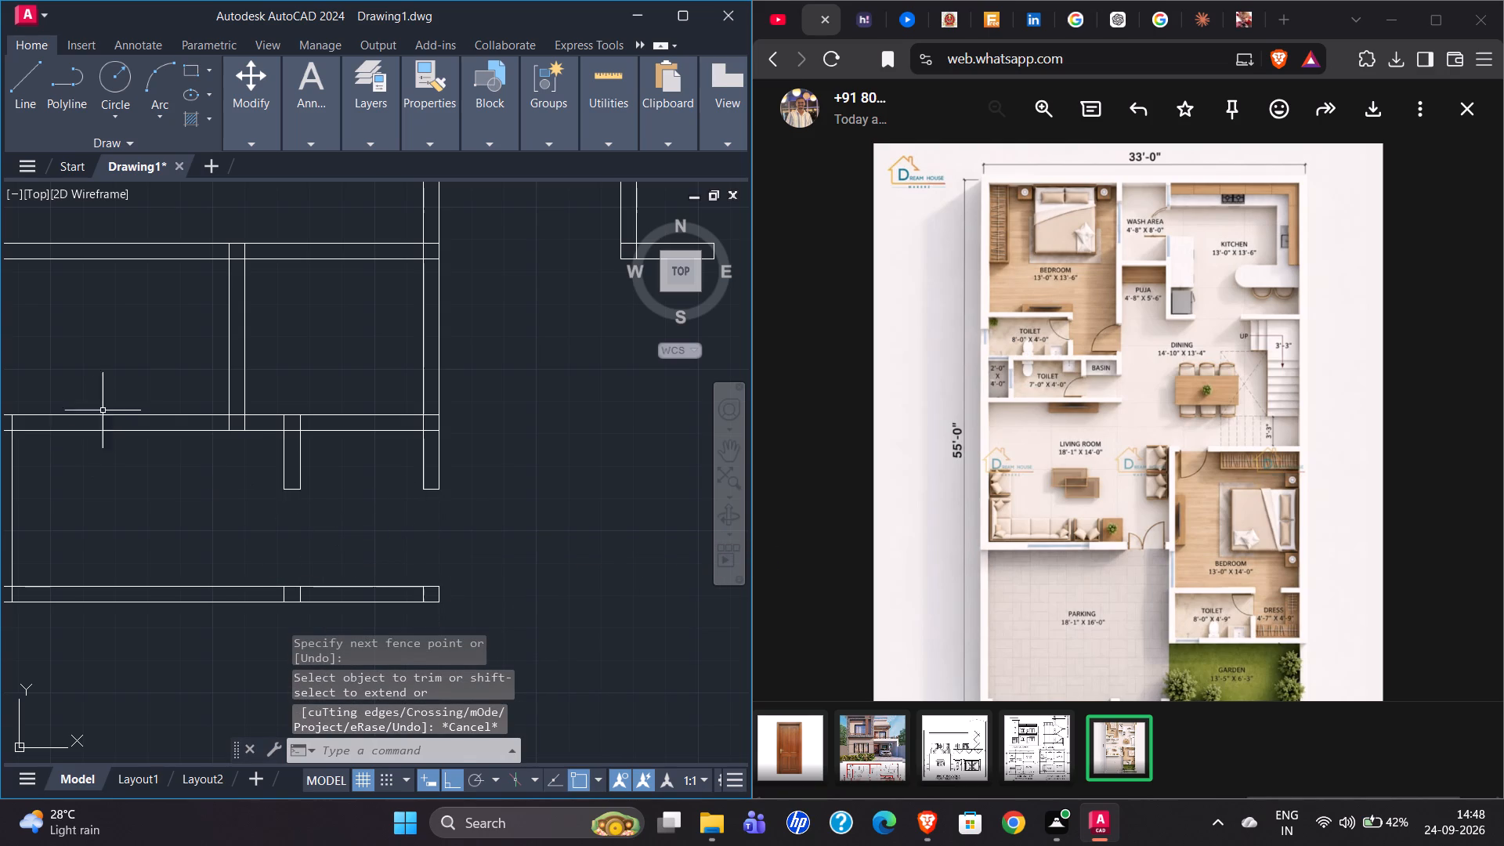
Examine the toilets, basin and bedroom entrance in the enlarged reference plan and compare them with the drawn walls.
{"action": "scroll", "coordinate": [200, 418], "scroll_direction": "down", "scroll_amount": 1}
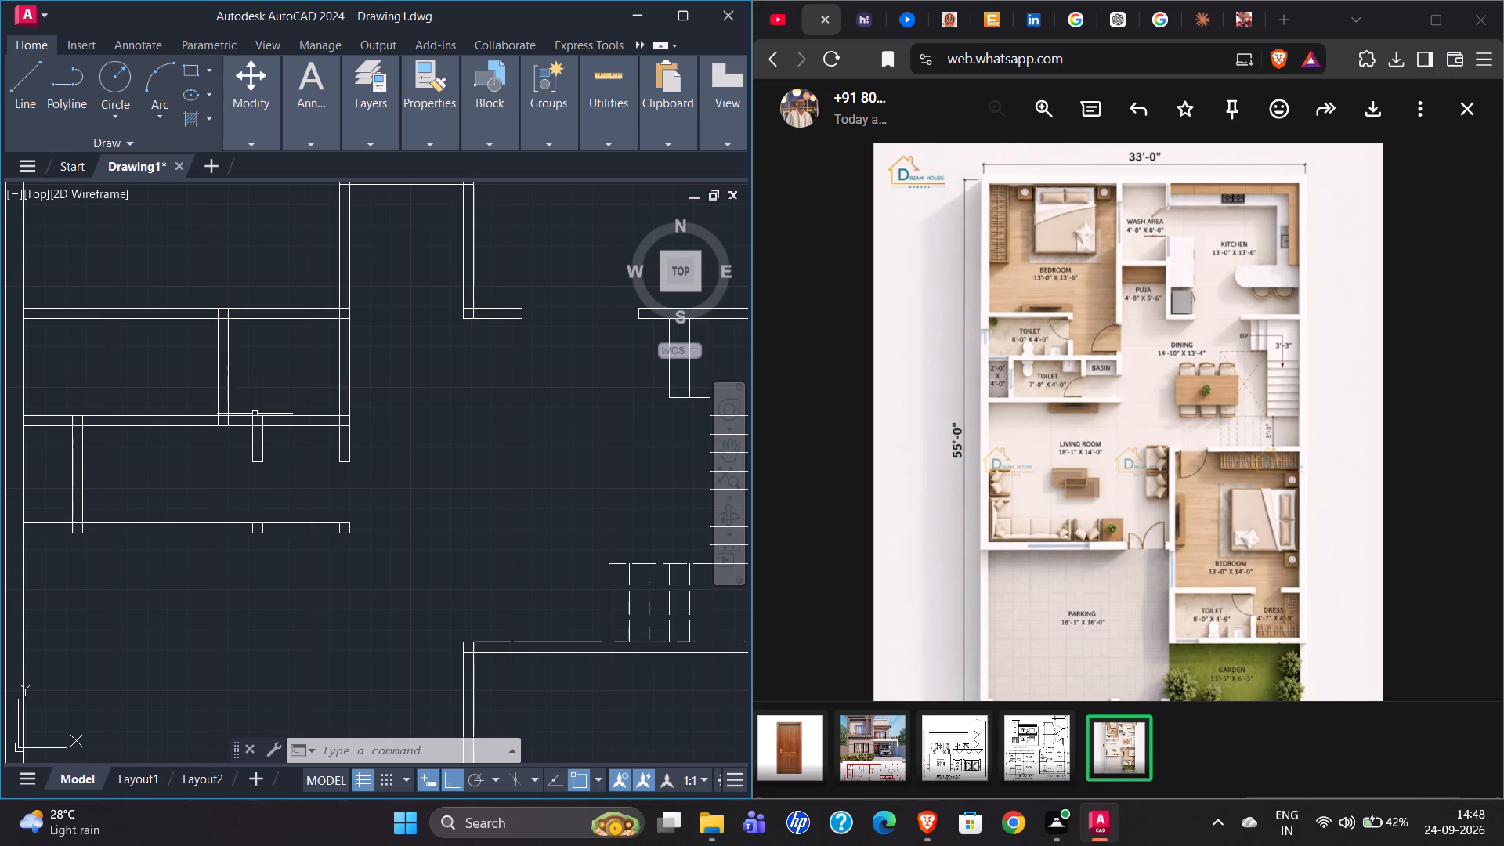
{"action": "scroll", "coordinate": [1084, 316], "scroll_direction": "up", "scroll_amount": 2}
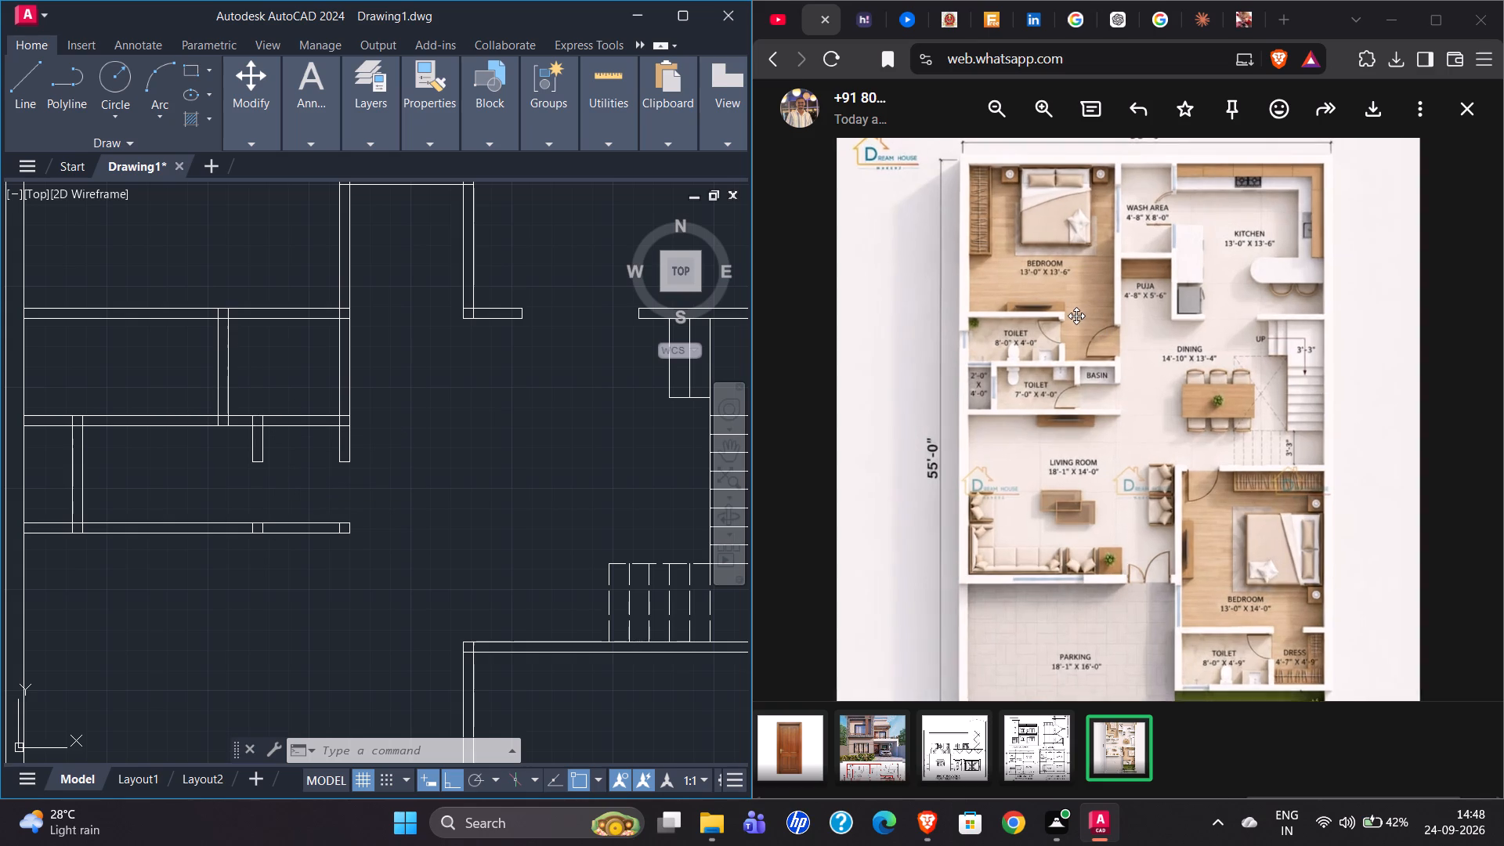
{"action": "scroll", "coordinate": [1076, 316], "scroll_direction": "up", "scroll_amount": 10}
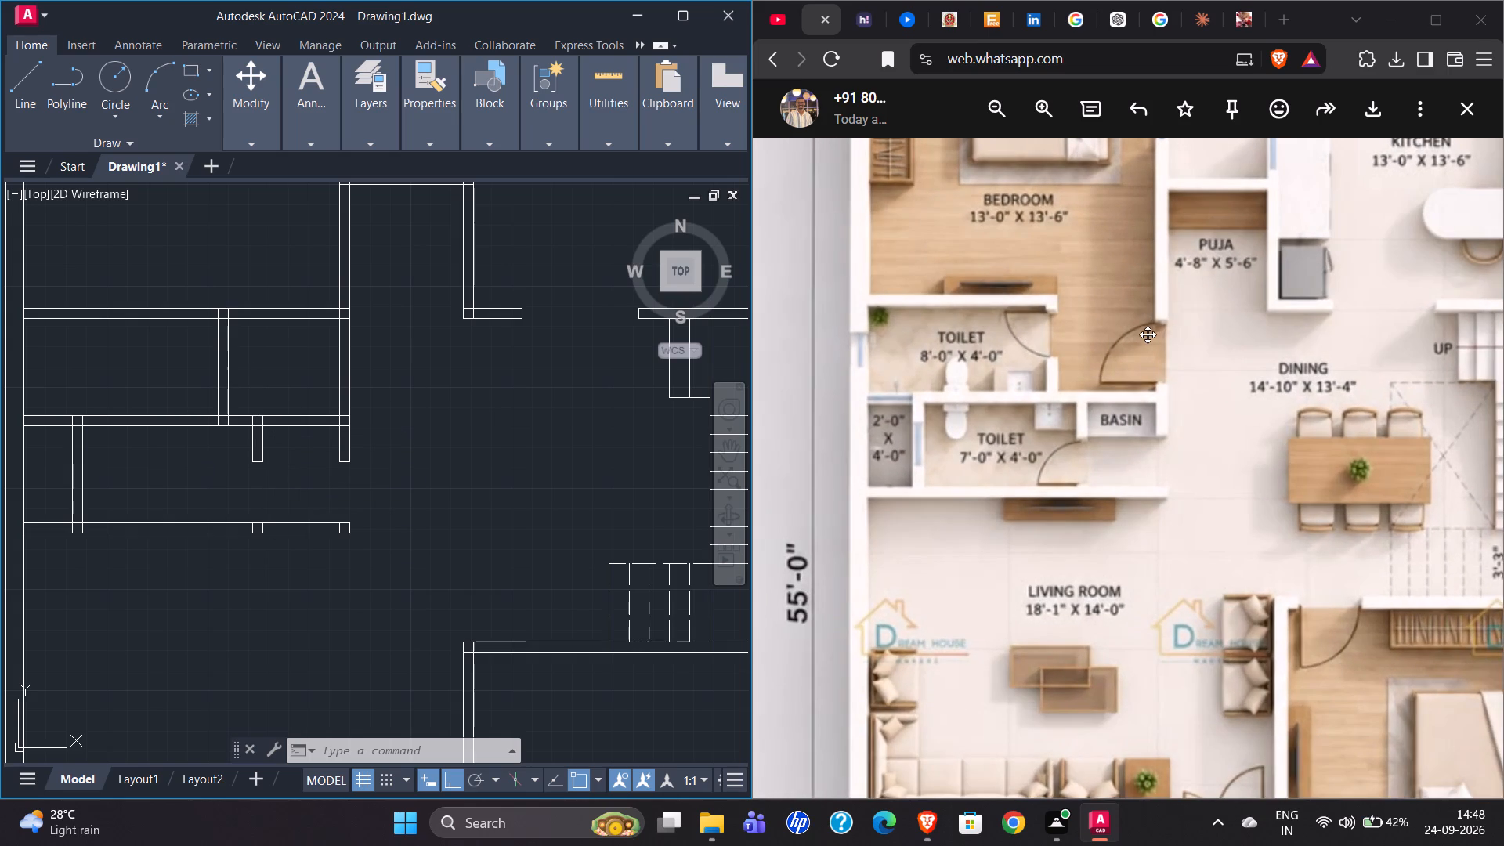
{"action": "scroll", "coordinate": [992, 392], "scroll_direction": "down", "scroll_amount": 6}
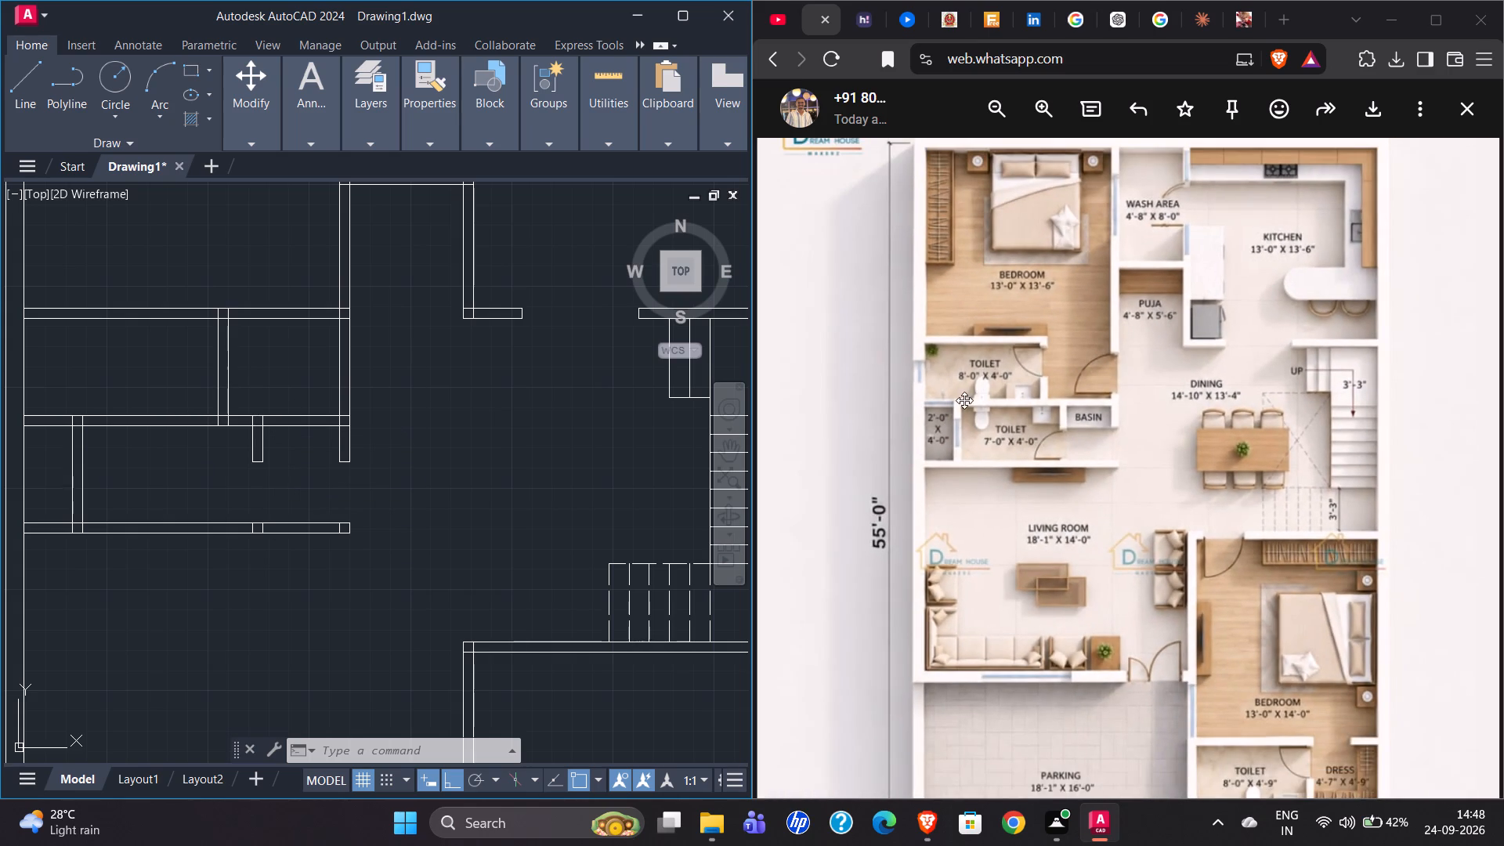
{"action": "scroll", "coordinate": [253, 439], "scroll_direction": "down", "scroll_amount": 2}
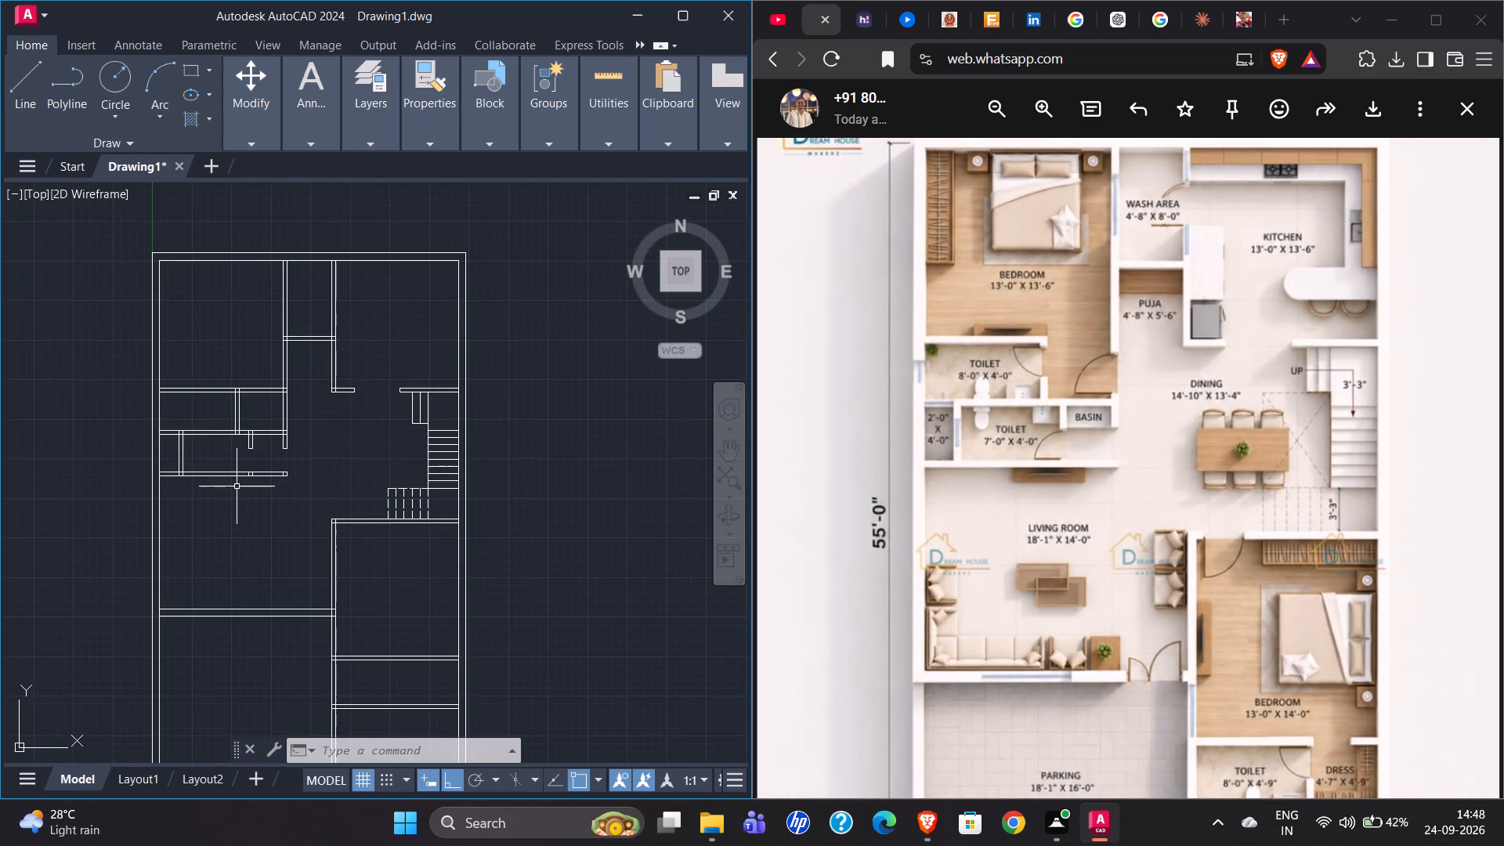
{"action": "scroll", "coordinate": [237, 486], "scroll_direction": "up", "scroll_amount": 2}
{"action": "scroll", "coordinate": [232, 475], "scroll_direction": "down", "scroll_amount": 2}
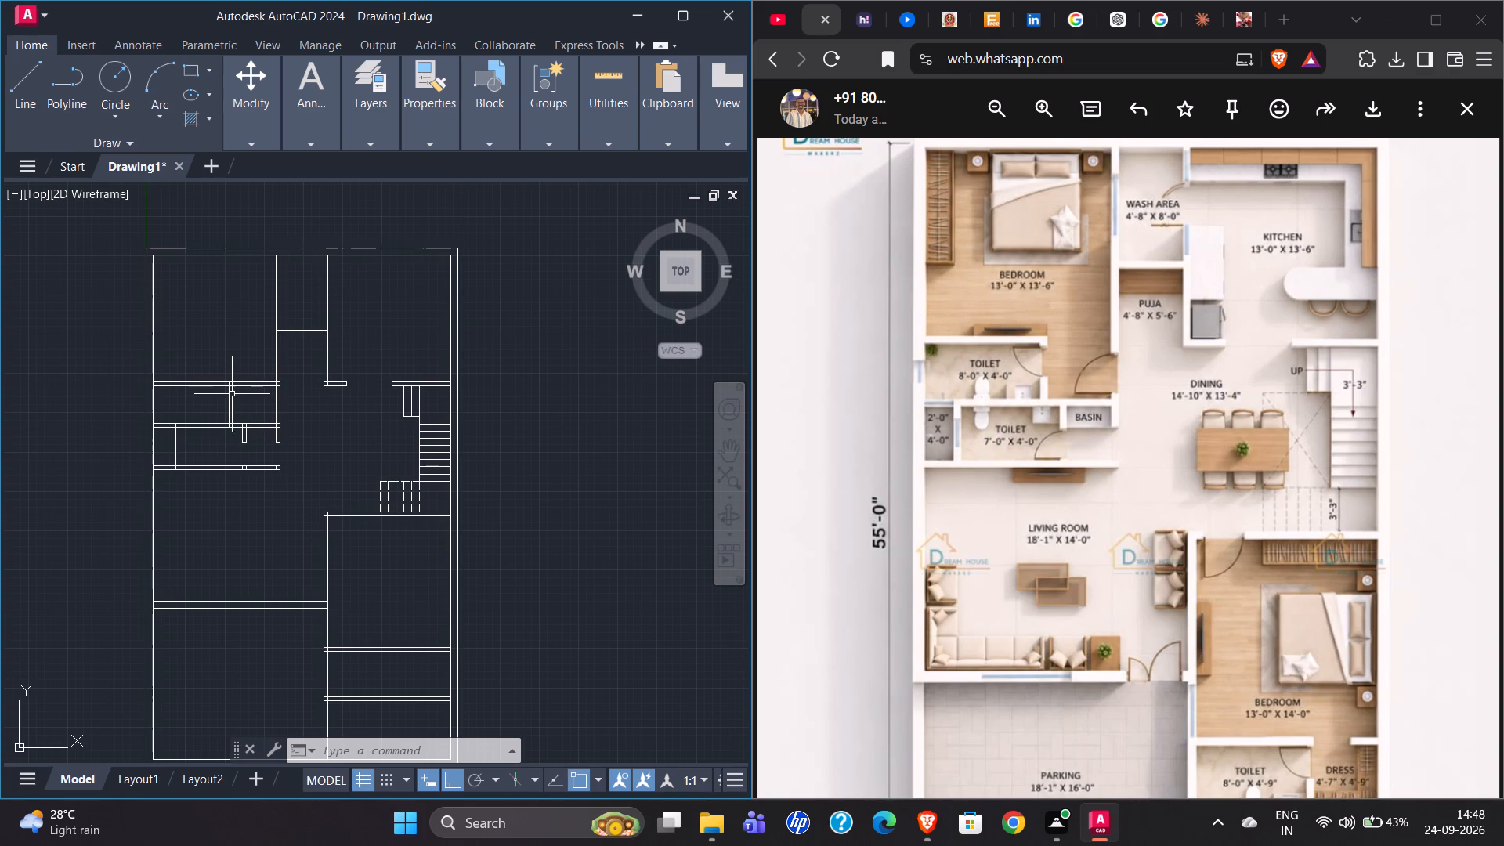
Trim away the upper toilet's north wall between the toilet's east wall and the rear bedroom's east wall.
{"action": "scroll", "coordinate": [247, 371], "scroll_direction": "up", "scroll_amount": 2}
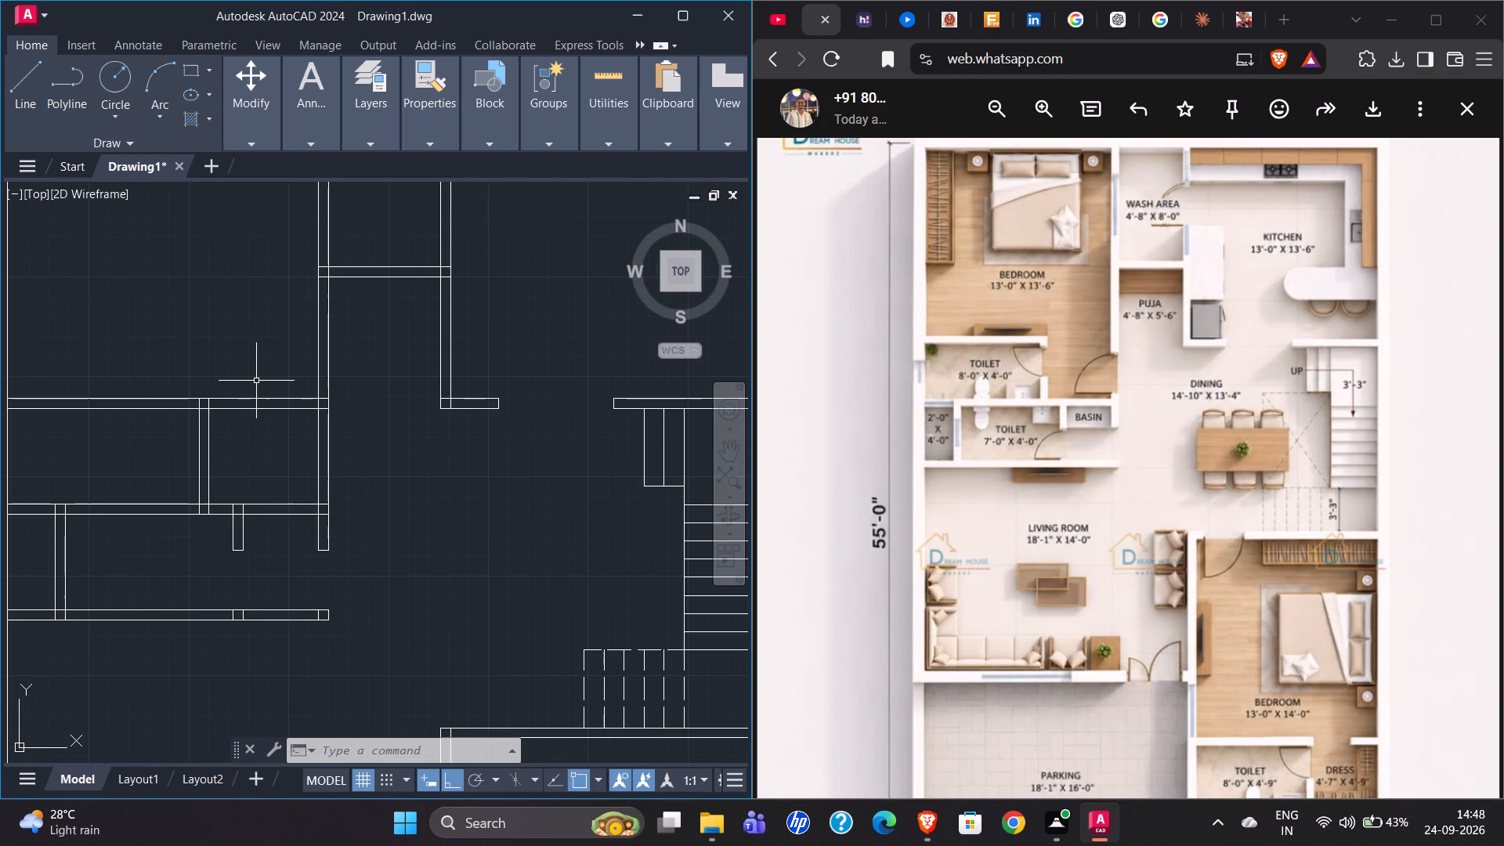
{"action": "type", "text": "TR"}
{"action": "key", "text": "Return"}
{"action": "left_click_drag", "start_coordinate": [254, 374], "coordinate": [265, 437]}
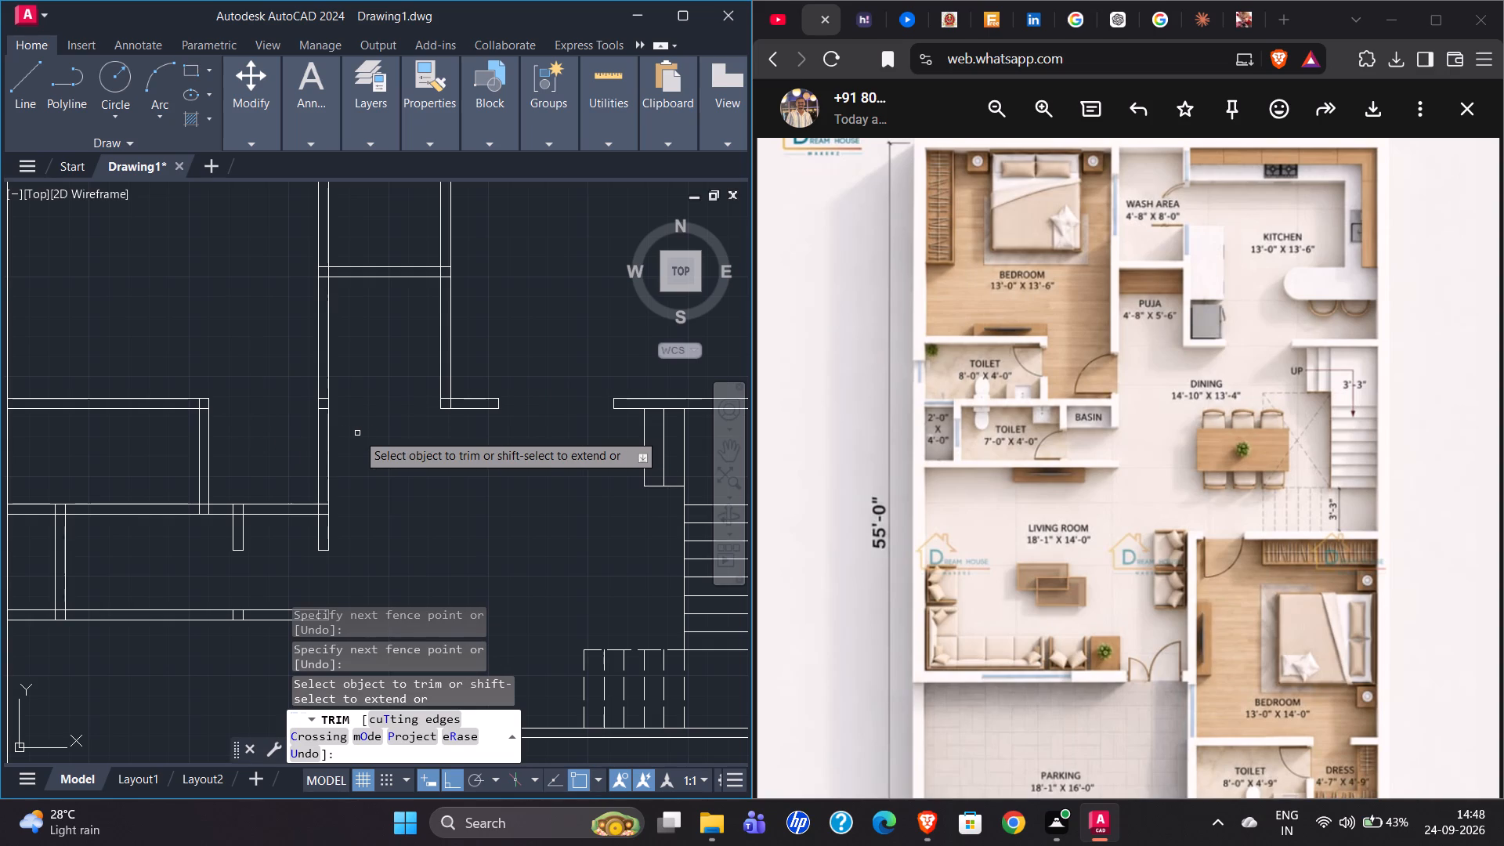
{"action": "key", "text": "Escape"}
{"action": "scroll", "coordinate": [201, 480], "scroll_direction": "down", "scroll_amount": 2}
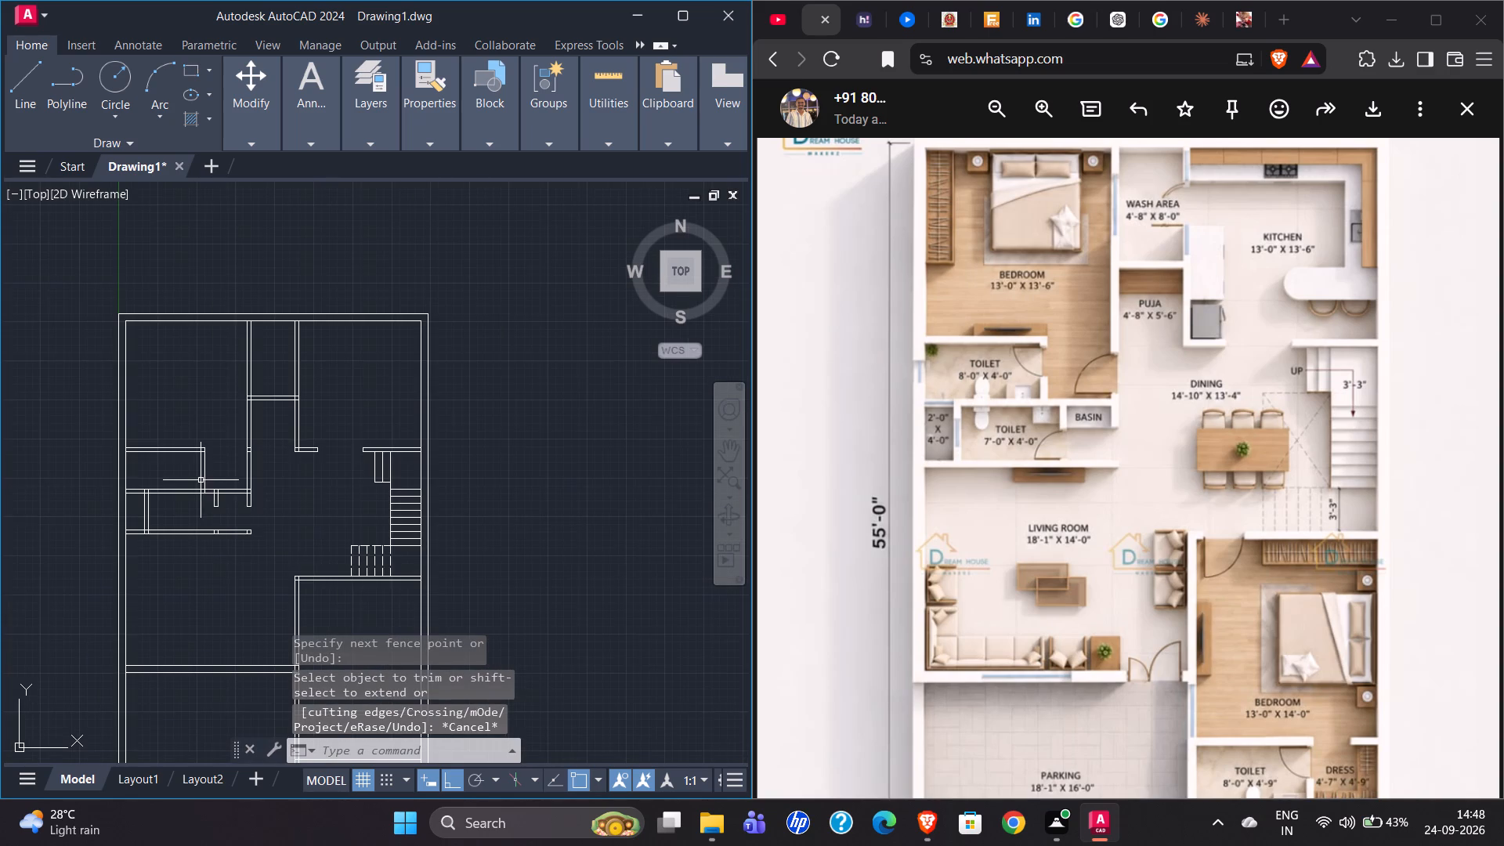
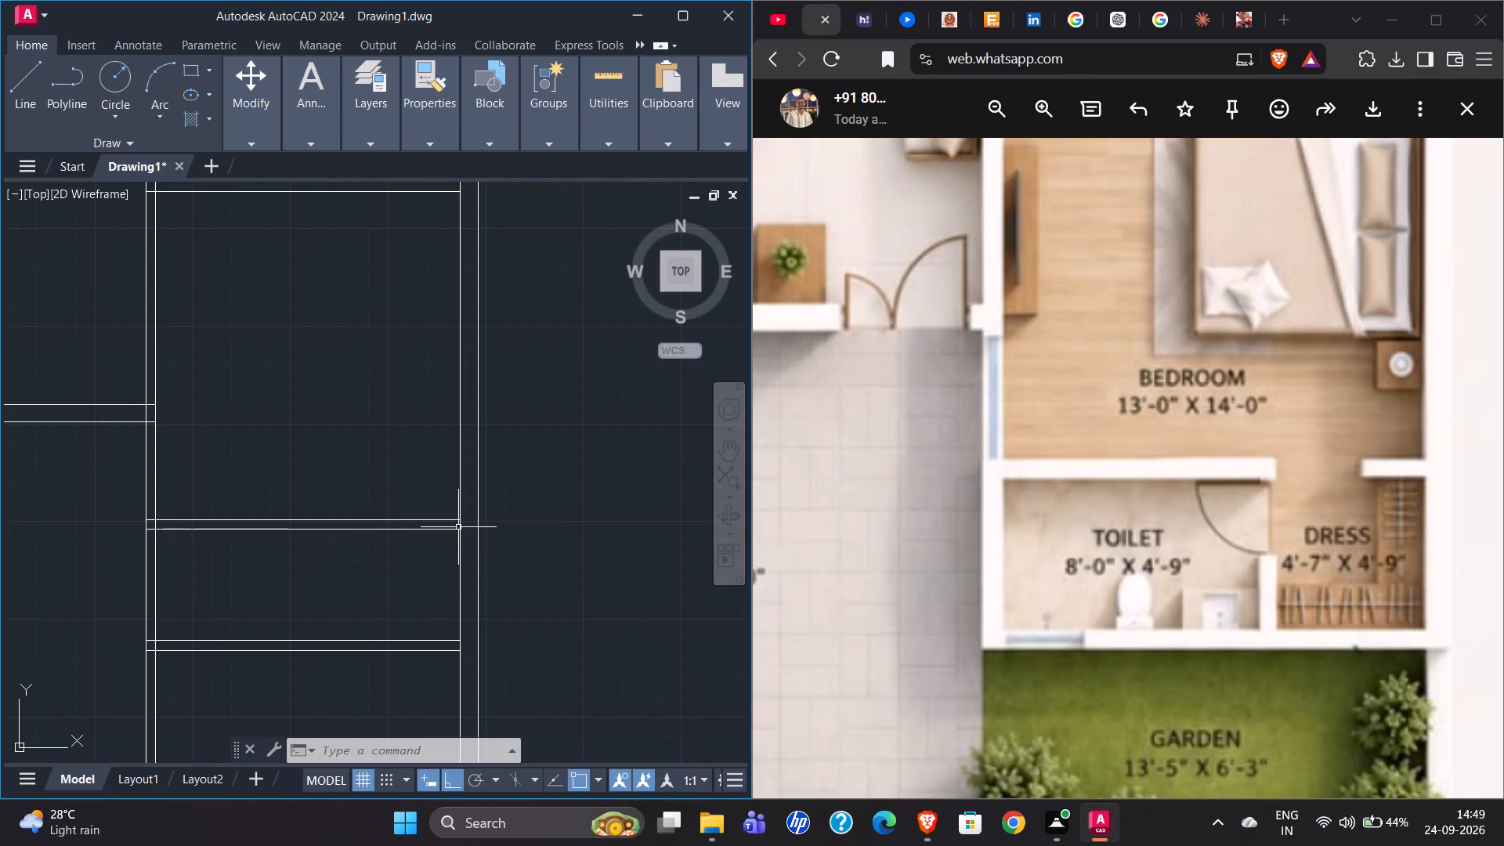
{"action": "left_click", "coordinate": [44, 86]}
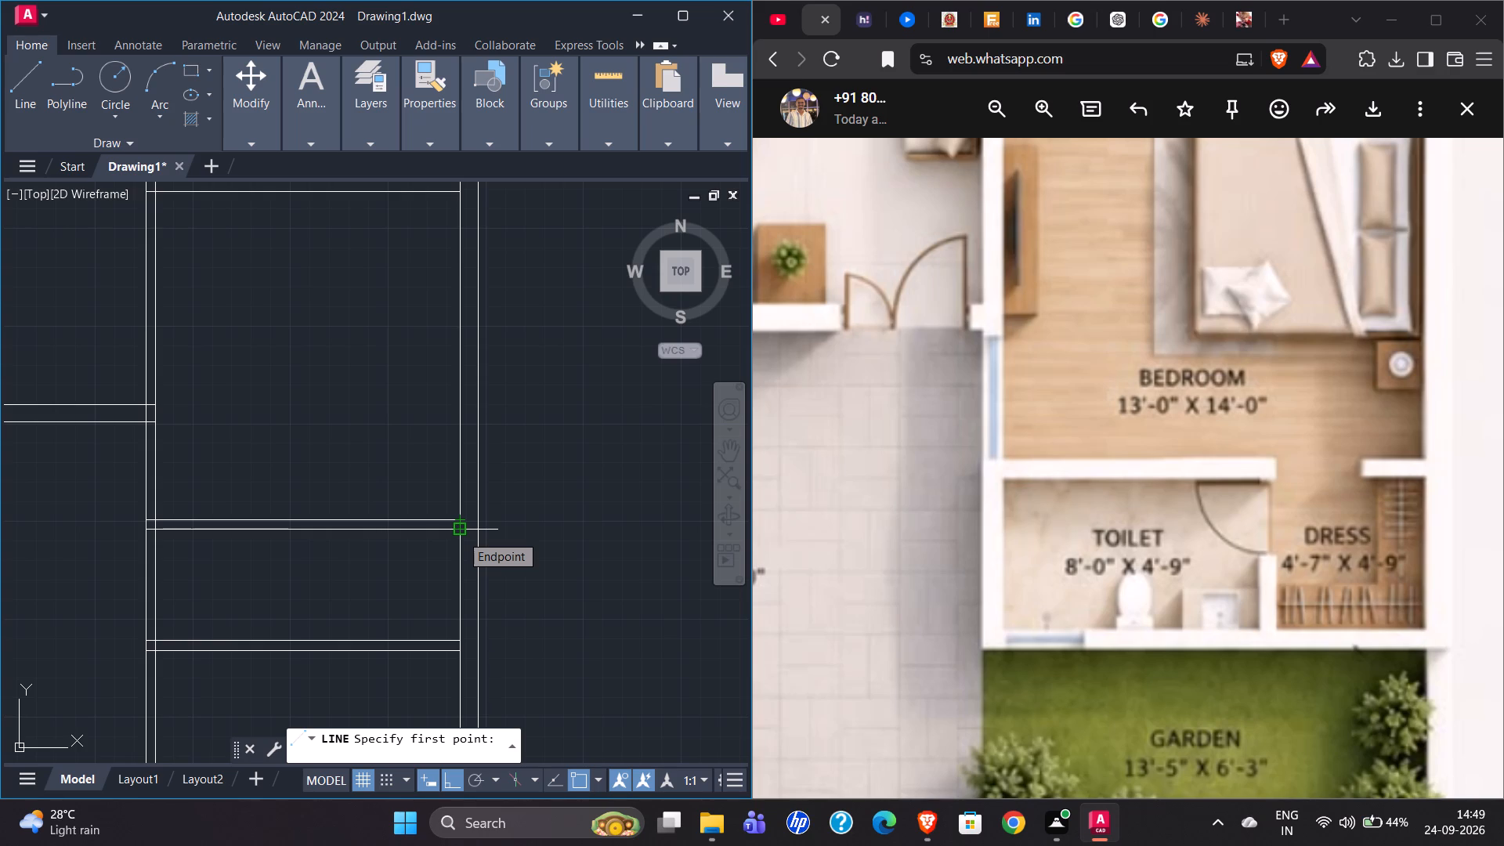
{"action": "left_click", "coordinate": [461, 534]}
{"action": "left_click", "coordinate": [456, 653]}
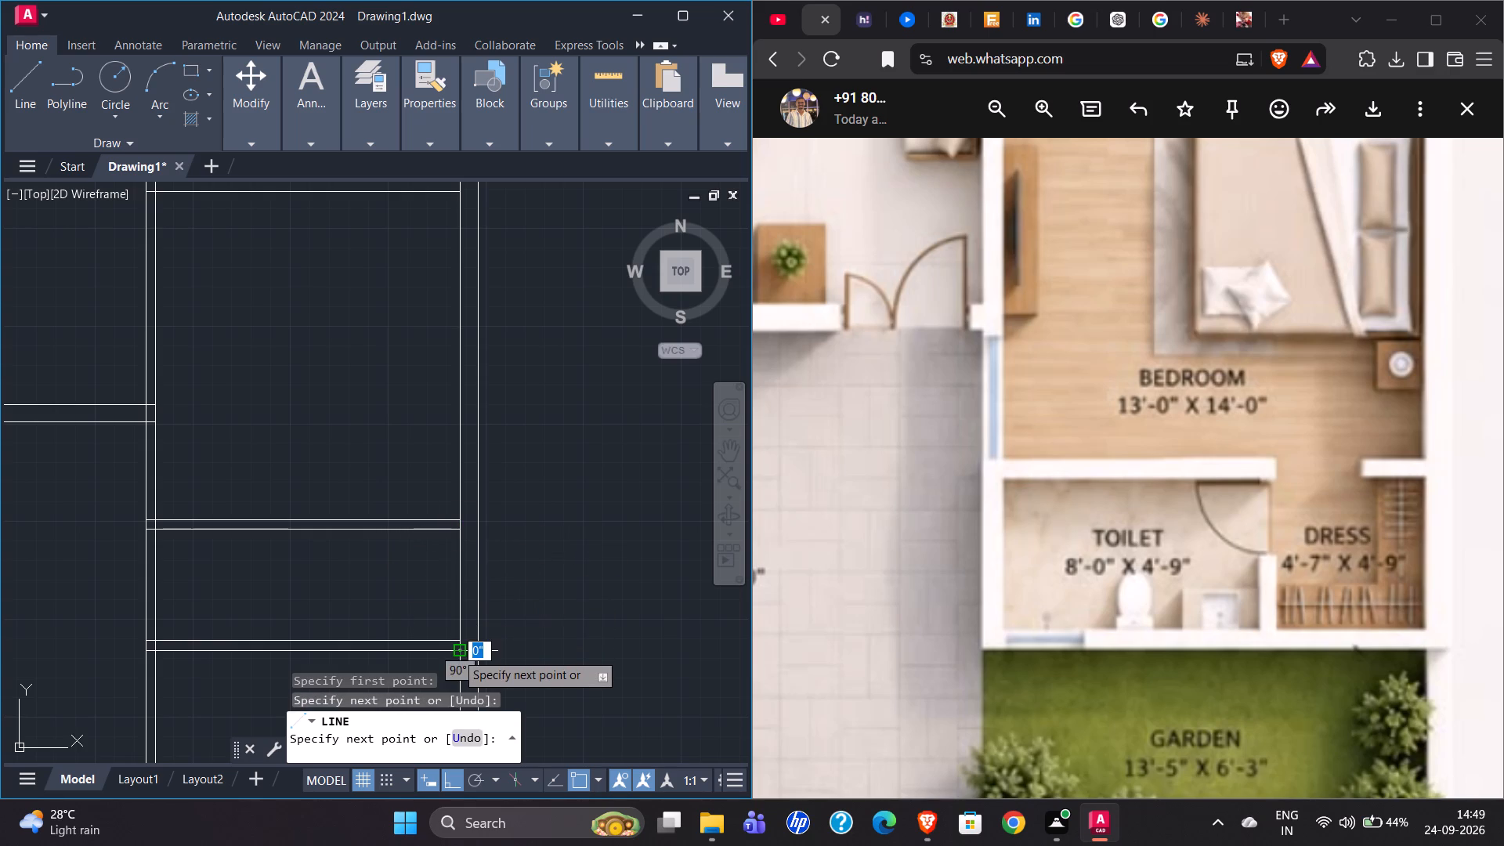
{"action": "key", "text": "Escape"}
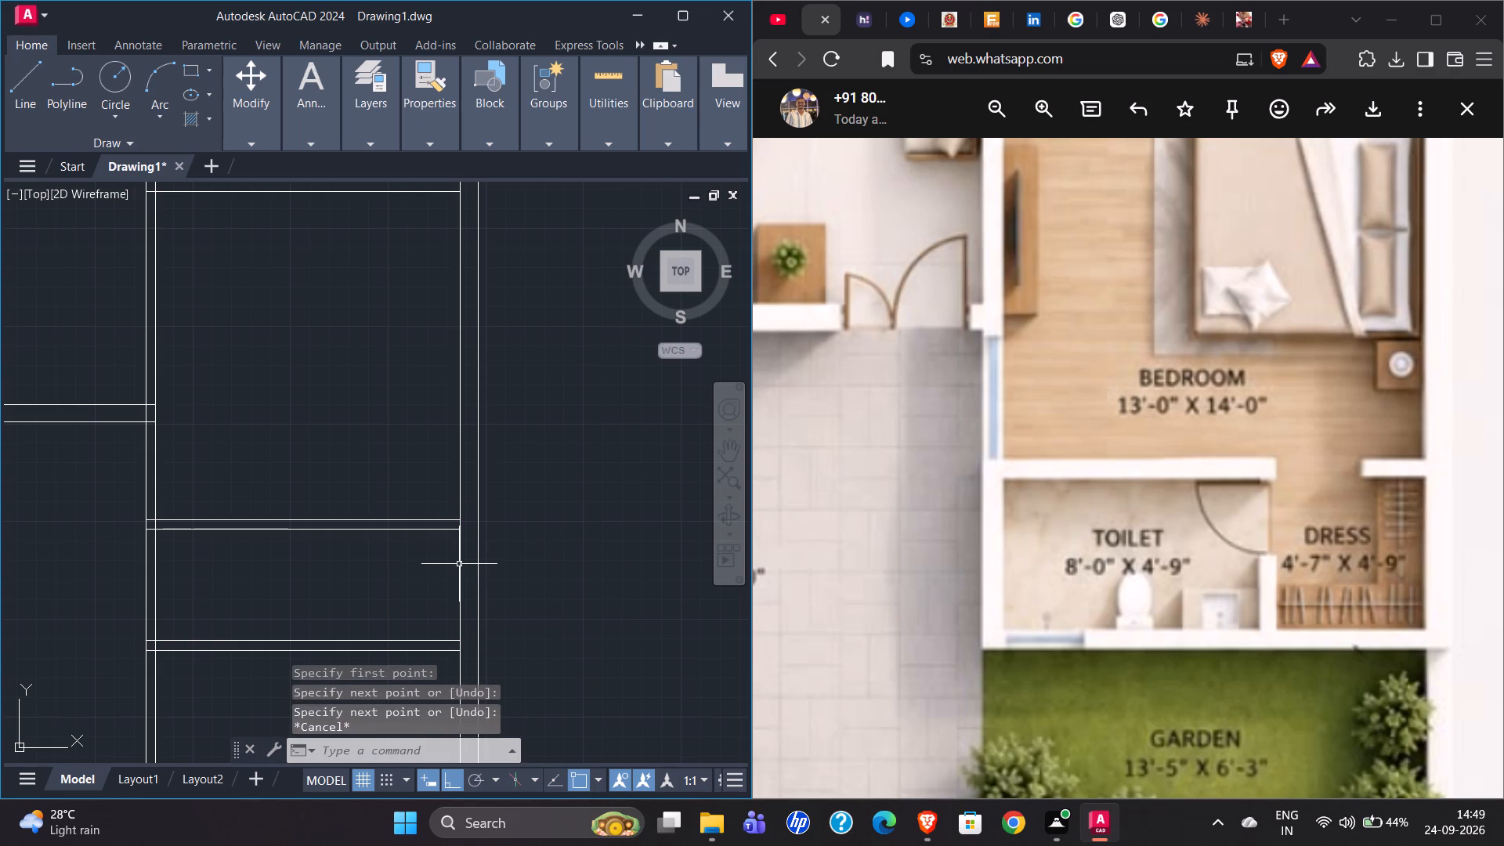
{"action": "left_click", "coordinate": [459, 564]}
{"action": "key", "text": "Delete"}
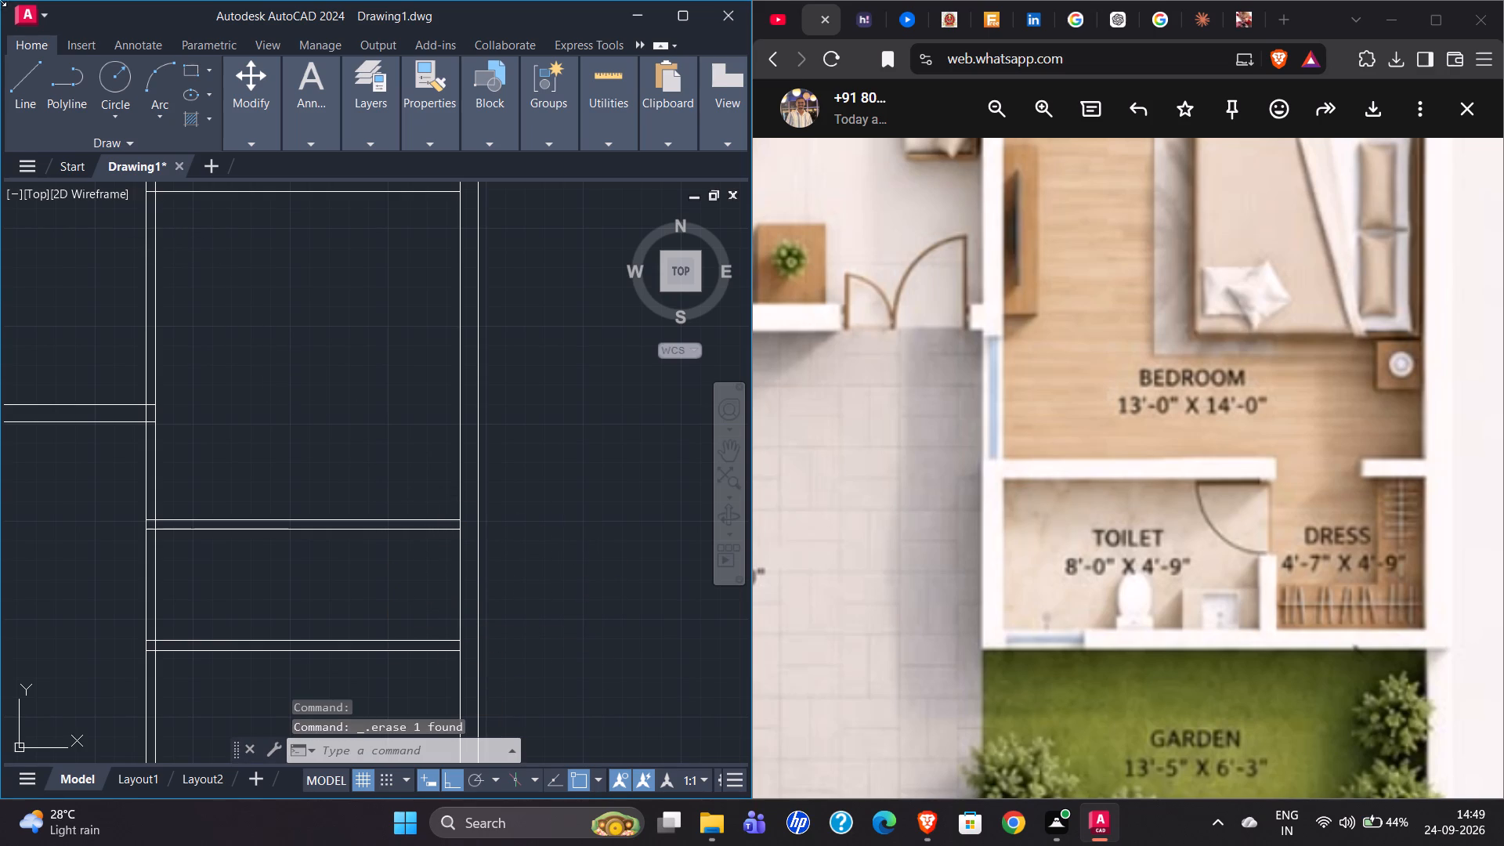
Draw a vertical line about 5'-7" long on the east wall's inner face, spanning the toilet and dress strip including both wall thicknesses.
{"action": "left_click", "coordinate": [25, 89]}
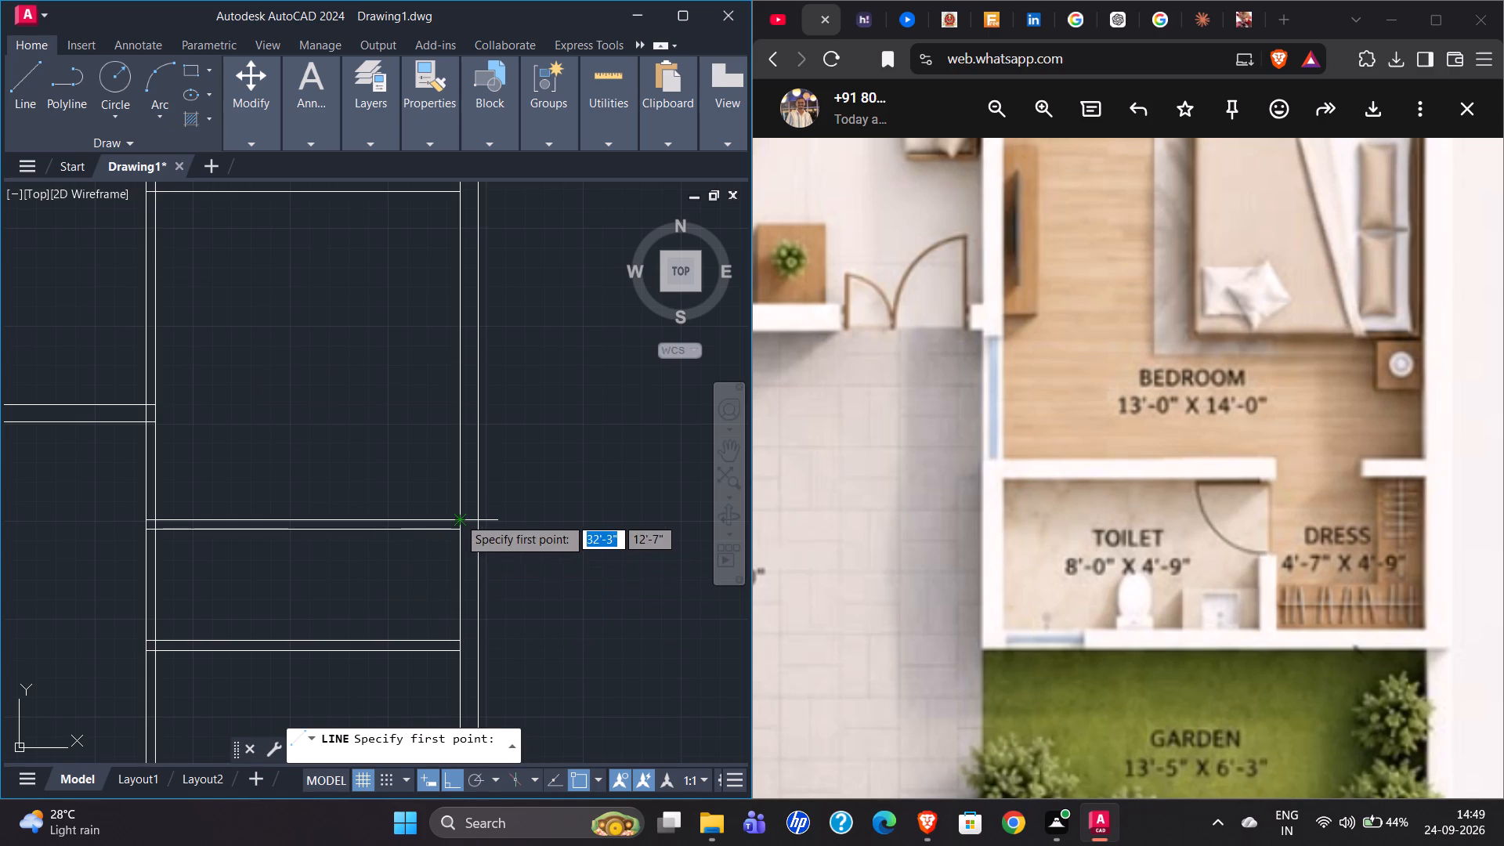
{"action": "left_click", "coordinate": [458, 517]}
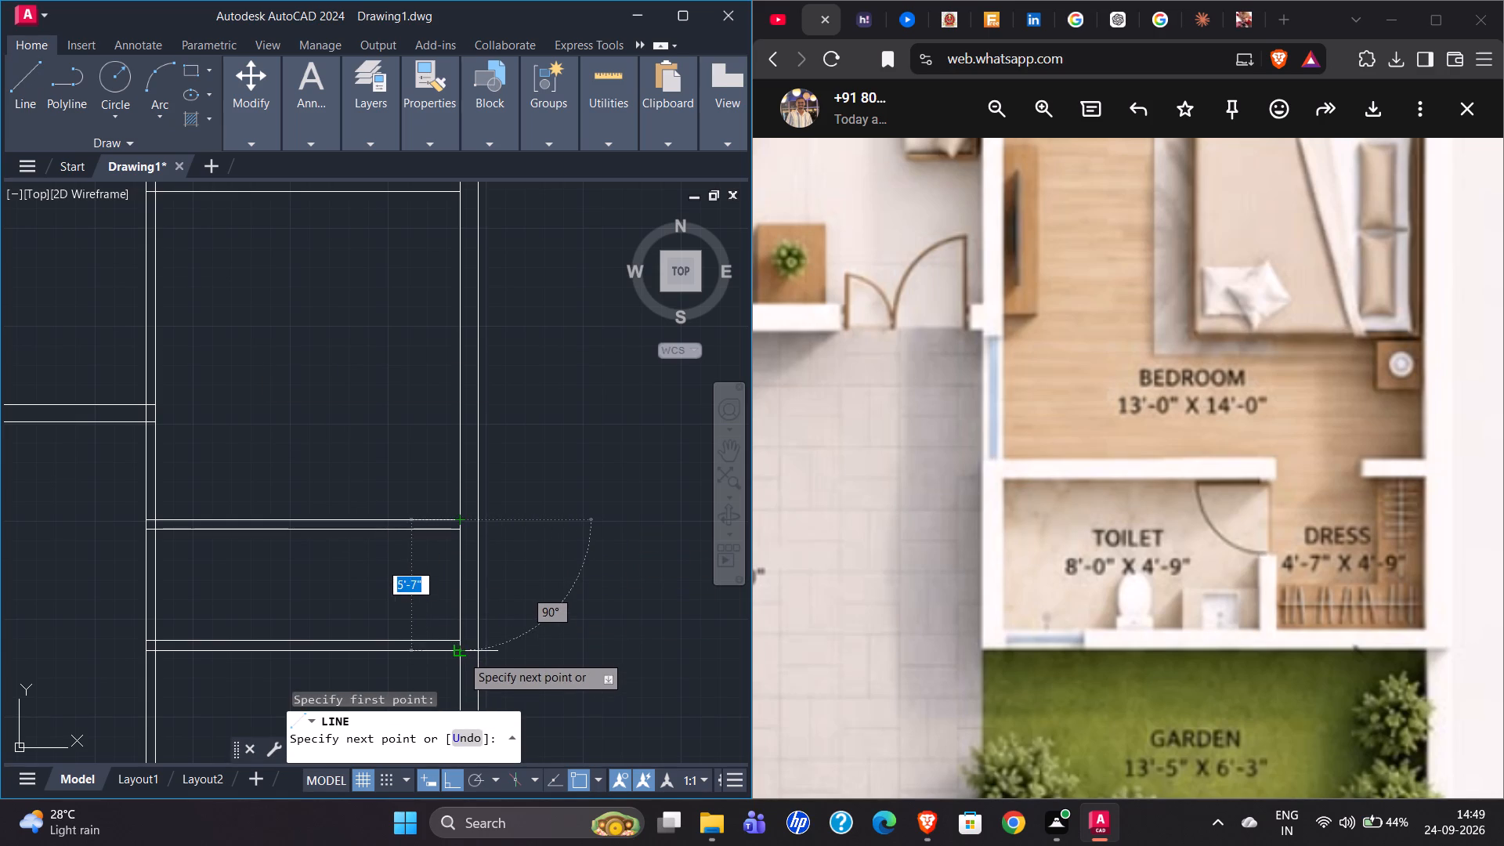
{"action": "left_click", "coordinate": [461, 655]}
{"action": "key", "text": "Escape"}
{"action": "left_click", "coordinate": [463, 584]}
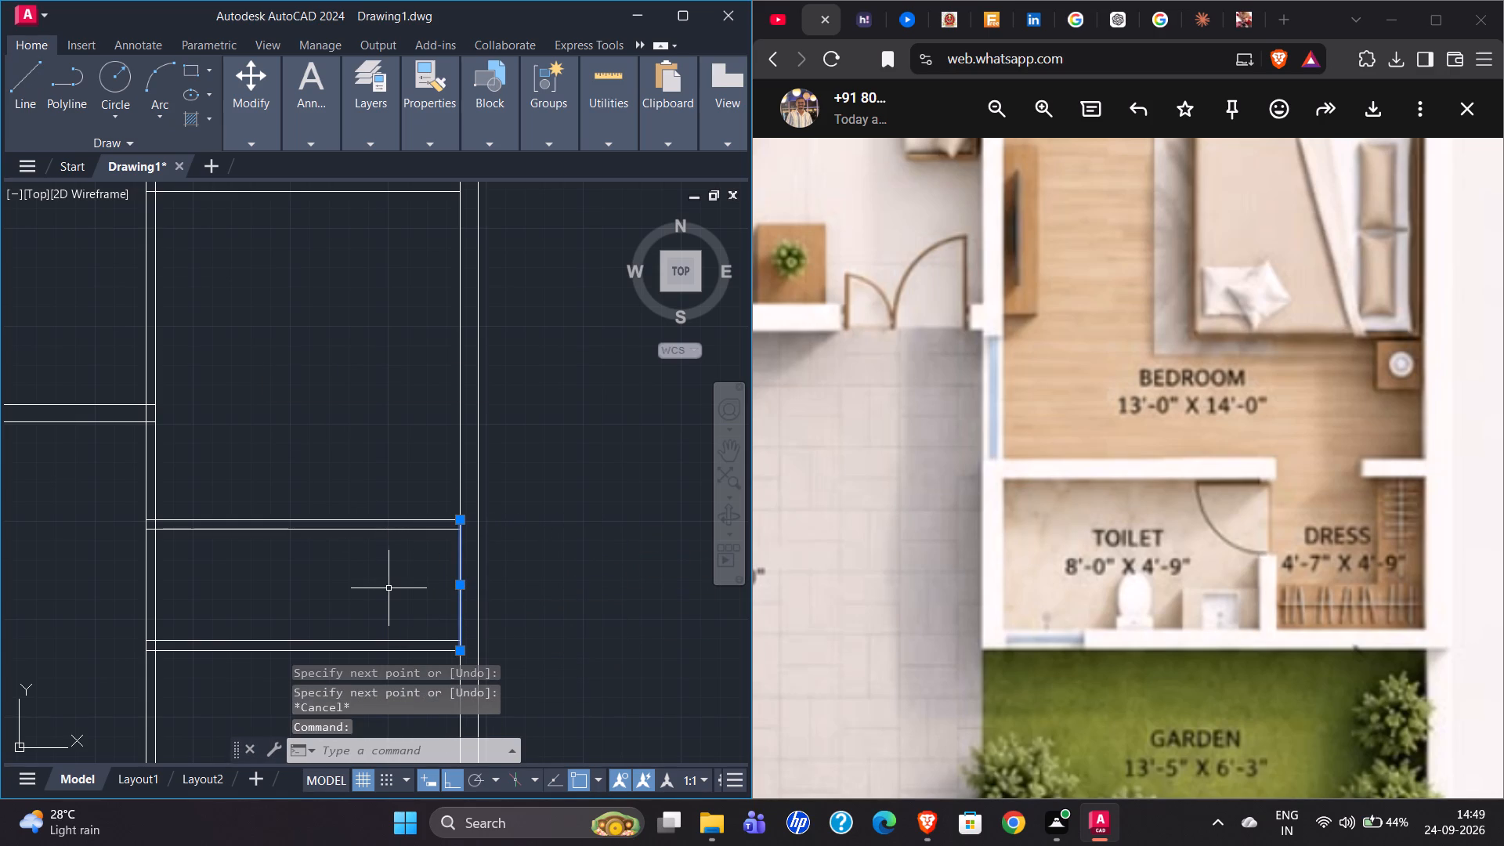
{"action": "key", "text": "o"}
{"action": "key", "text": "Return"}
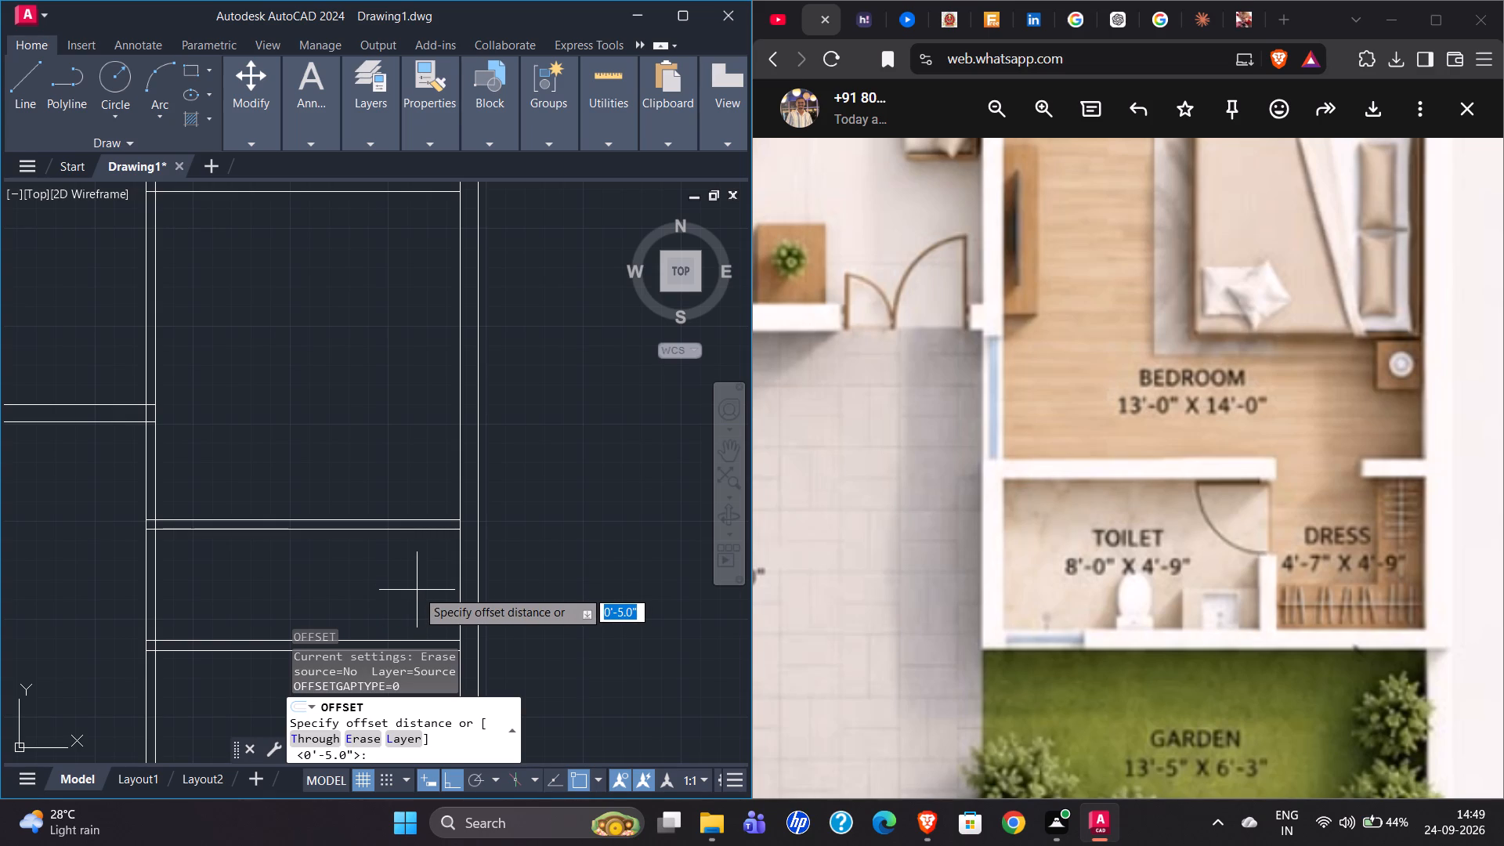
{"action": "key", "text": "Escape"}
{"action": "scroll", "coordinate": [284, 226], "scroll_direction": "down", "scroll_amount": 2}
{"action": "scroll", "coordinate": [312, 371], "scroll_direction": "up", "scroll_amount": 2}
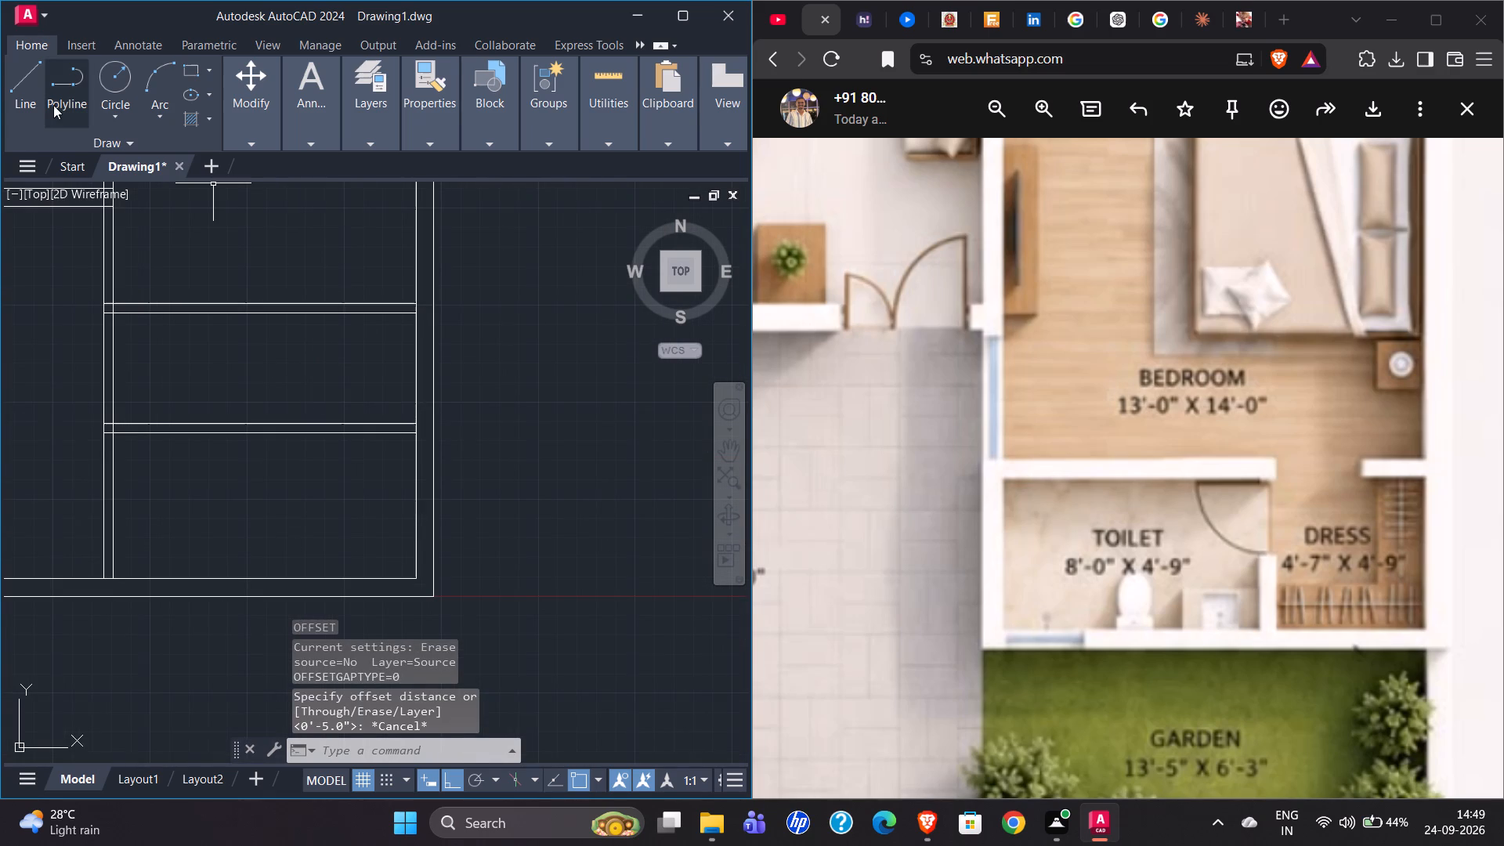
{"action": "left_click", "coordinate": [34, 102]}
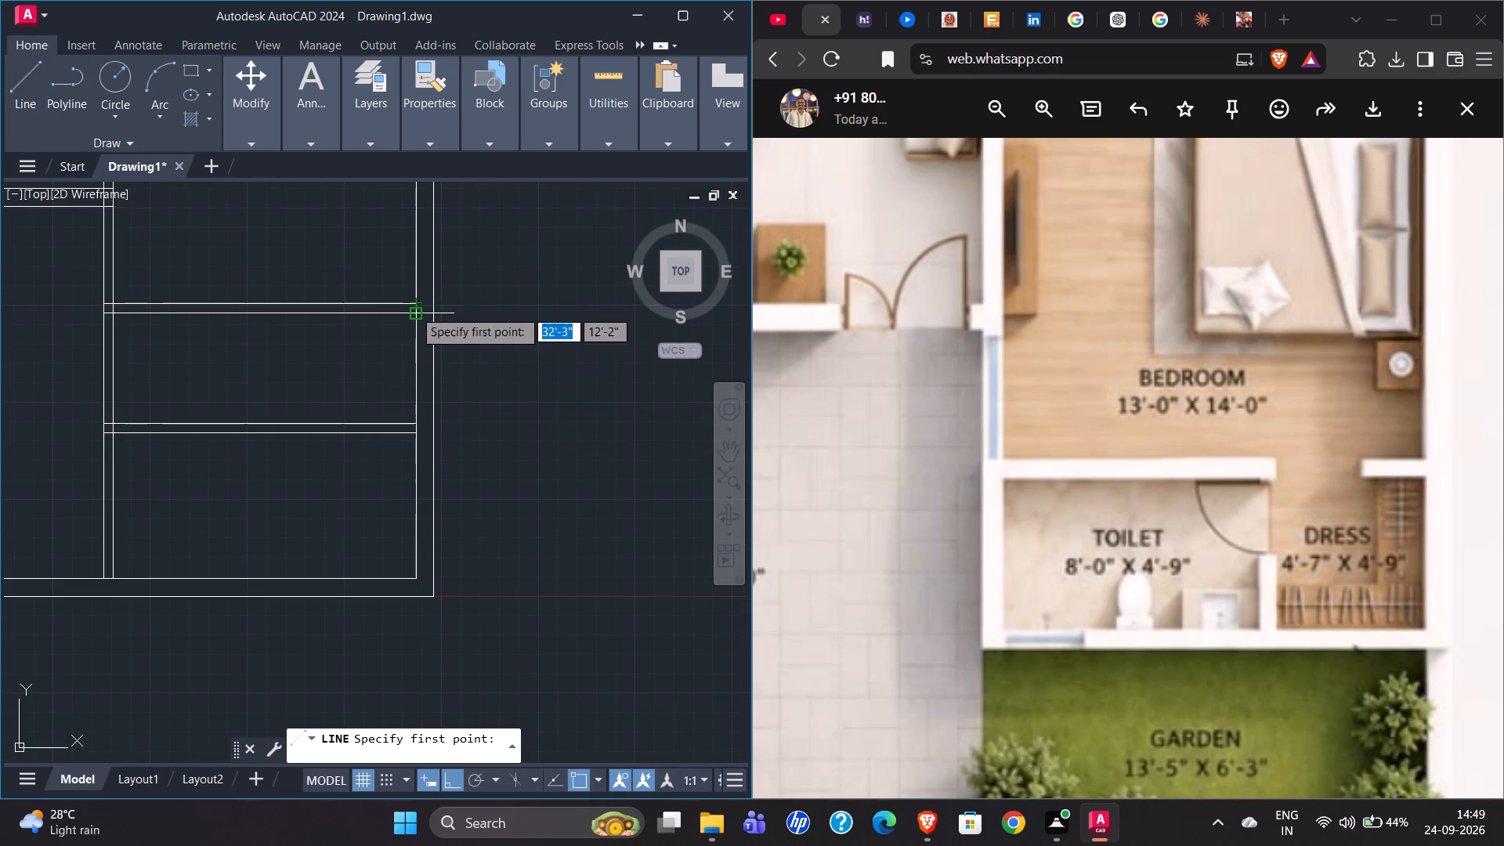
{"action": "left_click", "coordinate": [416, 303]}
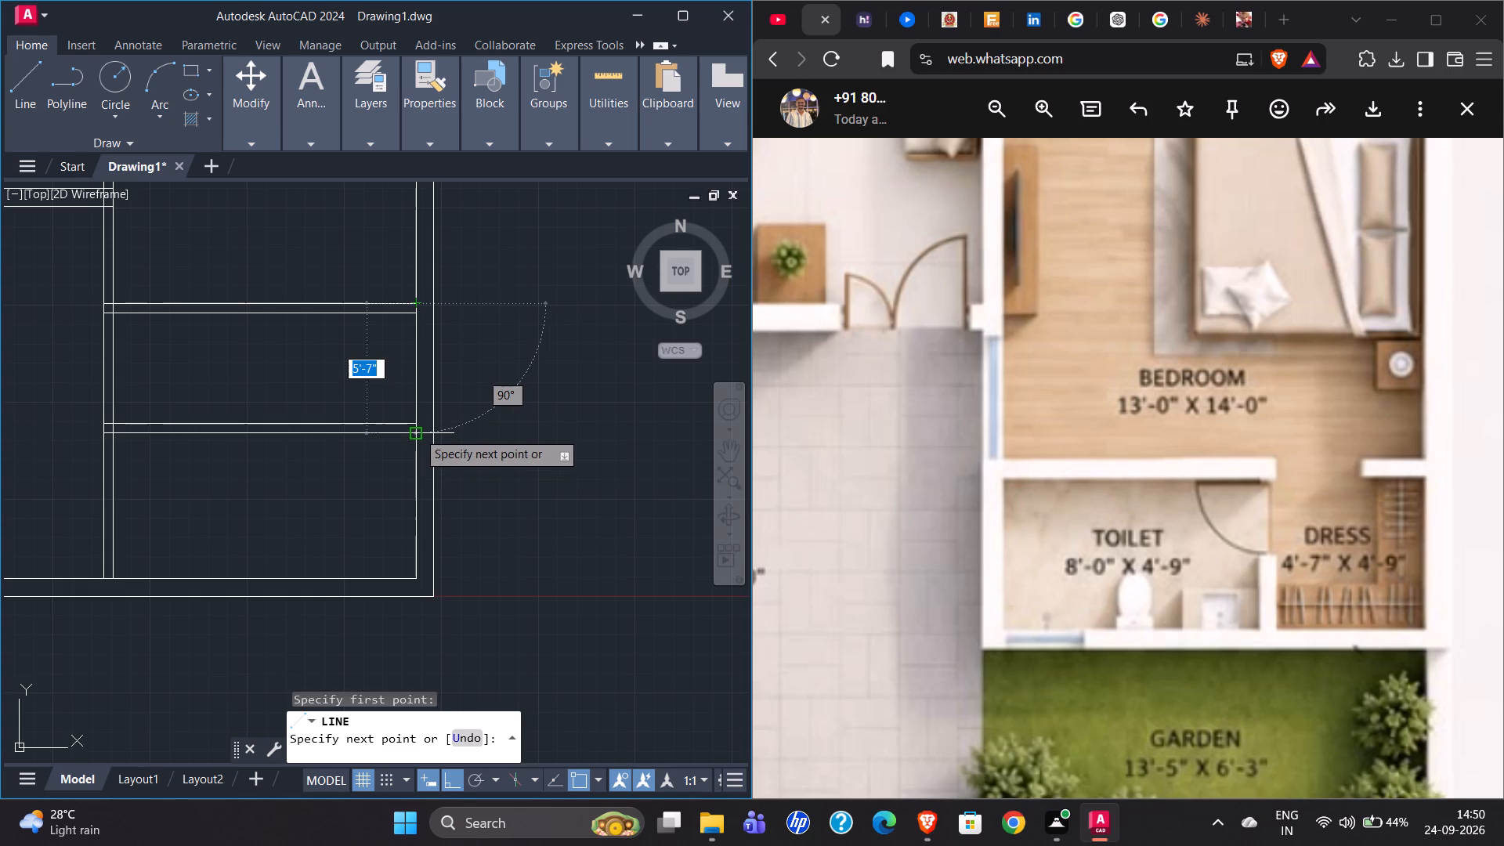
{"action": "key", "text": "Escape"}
Offset the new east line 4'-7" west and that copy another 5" west to form the toilet and dress partition.
{"action": "left_click", "coordinate": [418, 346]}
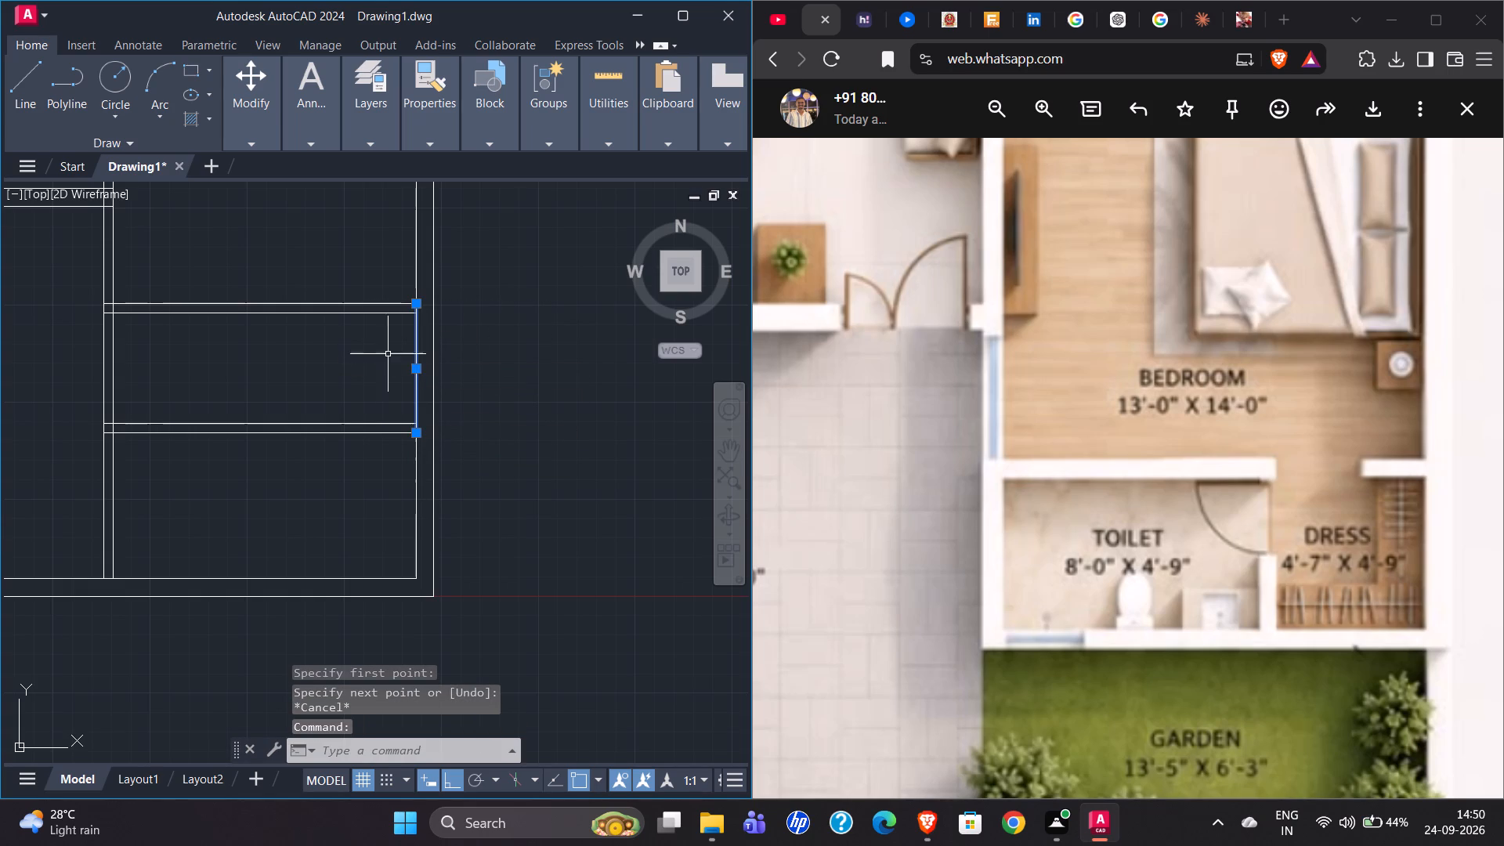
{"action": "key", "text": "o"}
{"action": "key", "text": "Return"}
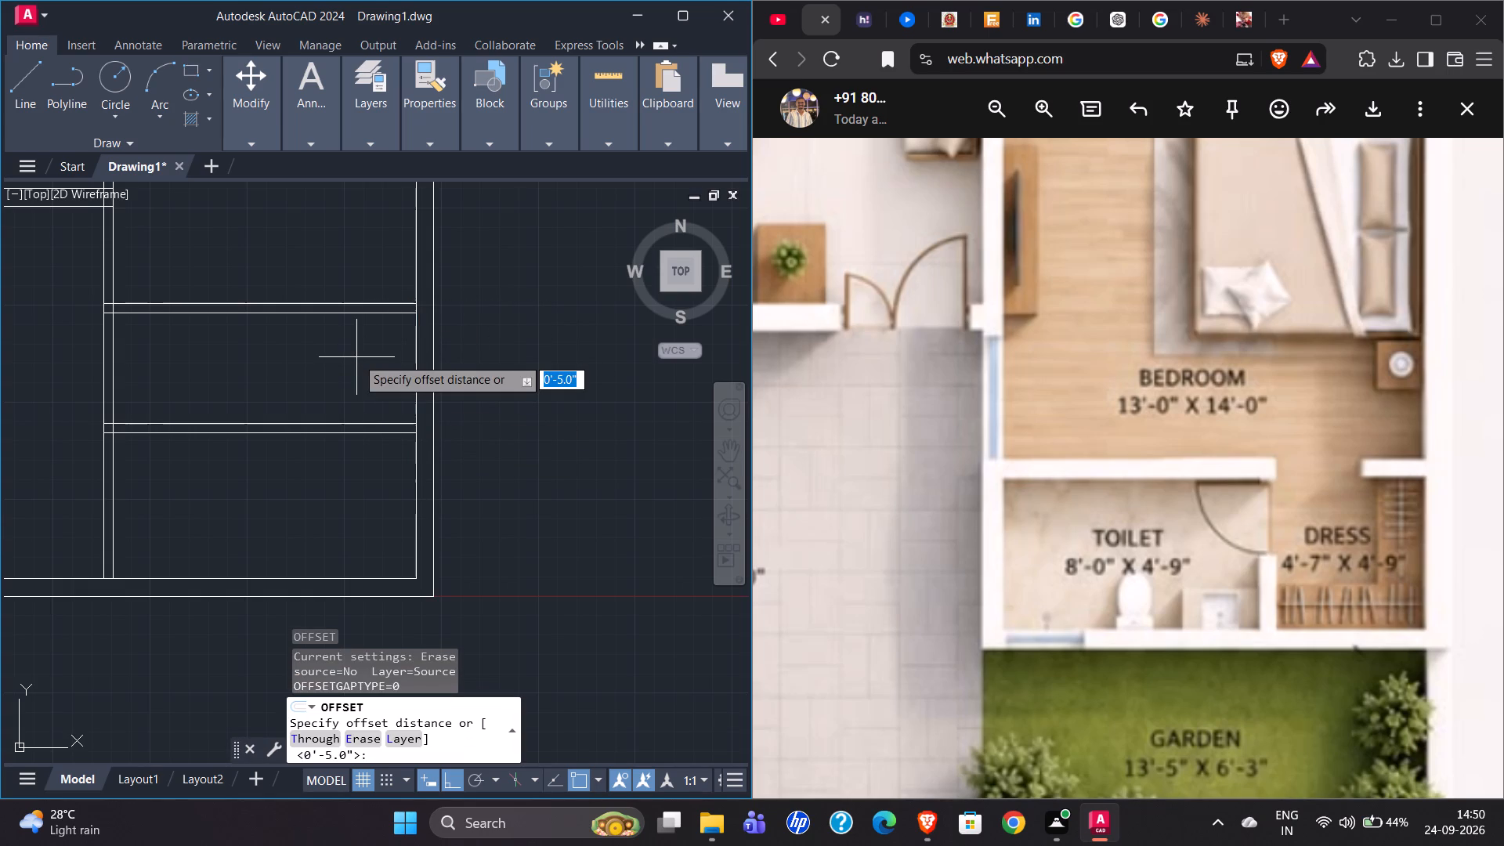
{"action": "type", "text": "4'"}
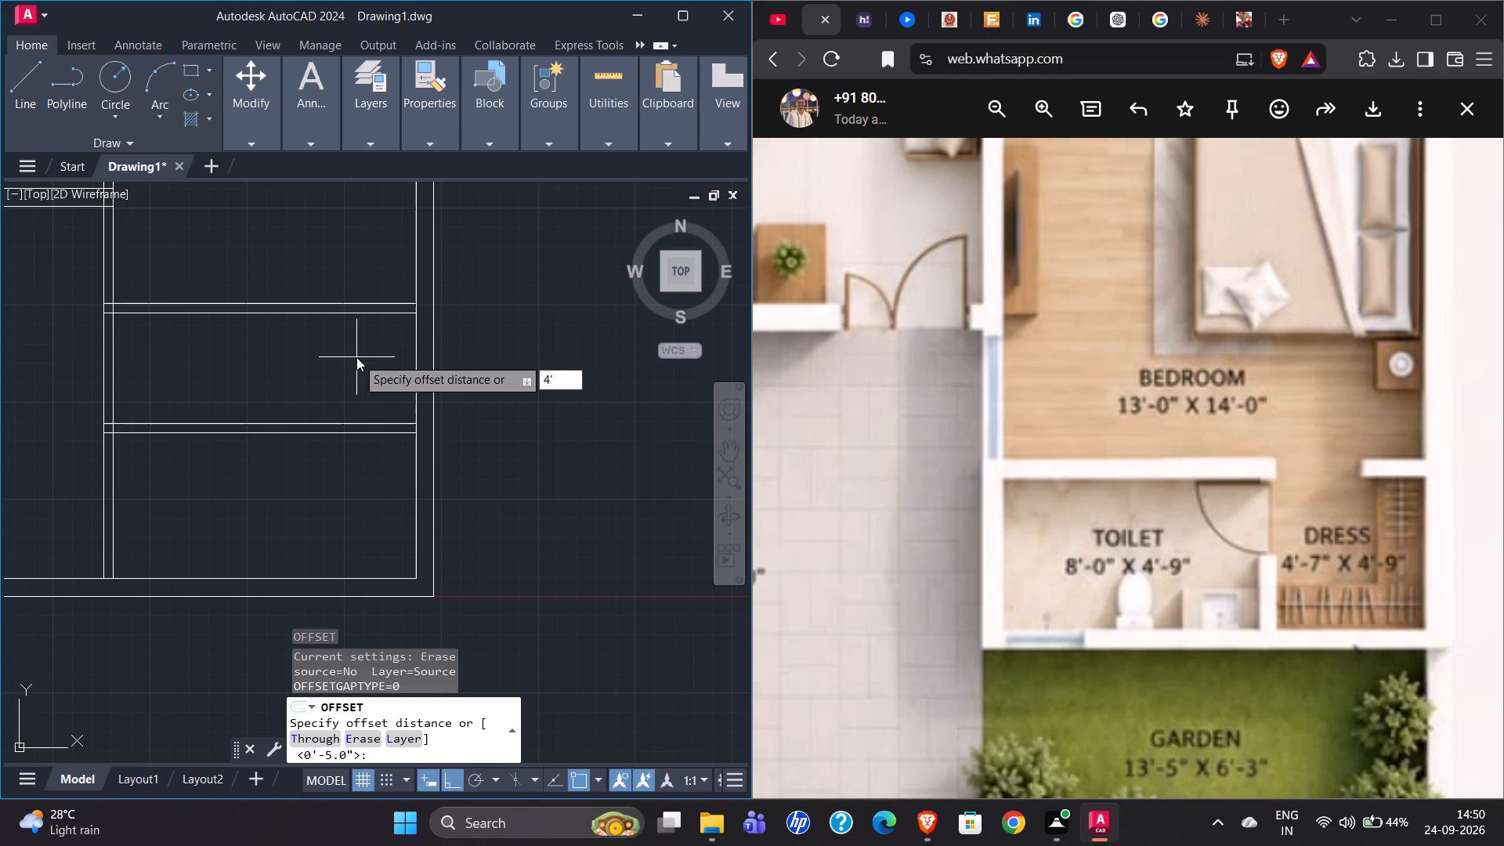
{"action": "type", "text": "7\""}
{"action": "key", "text": "Return"}
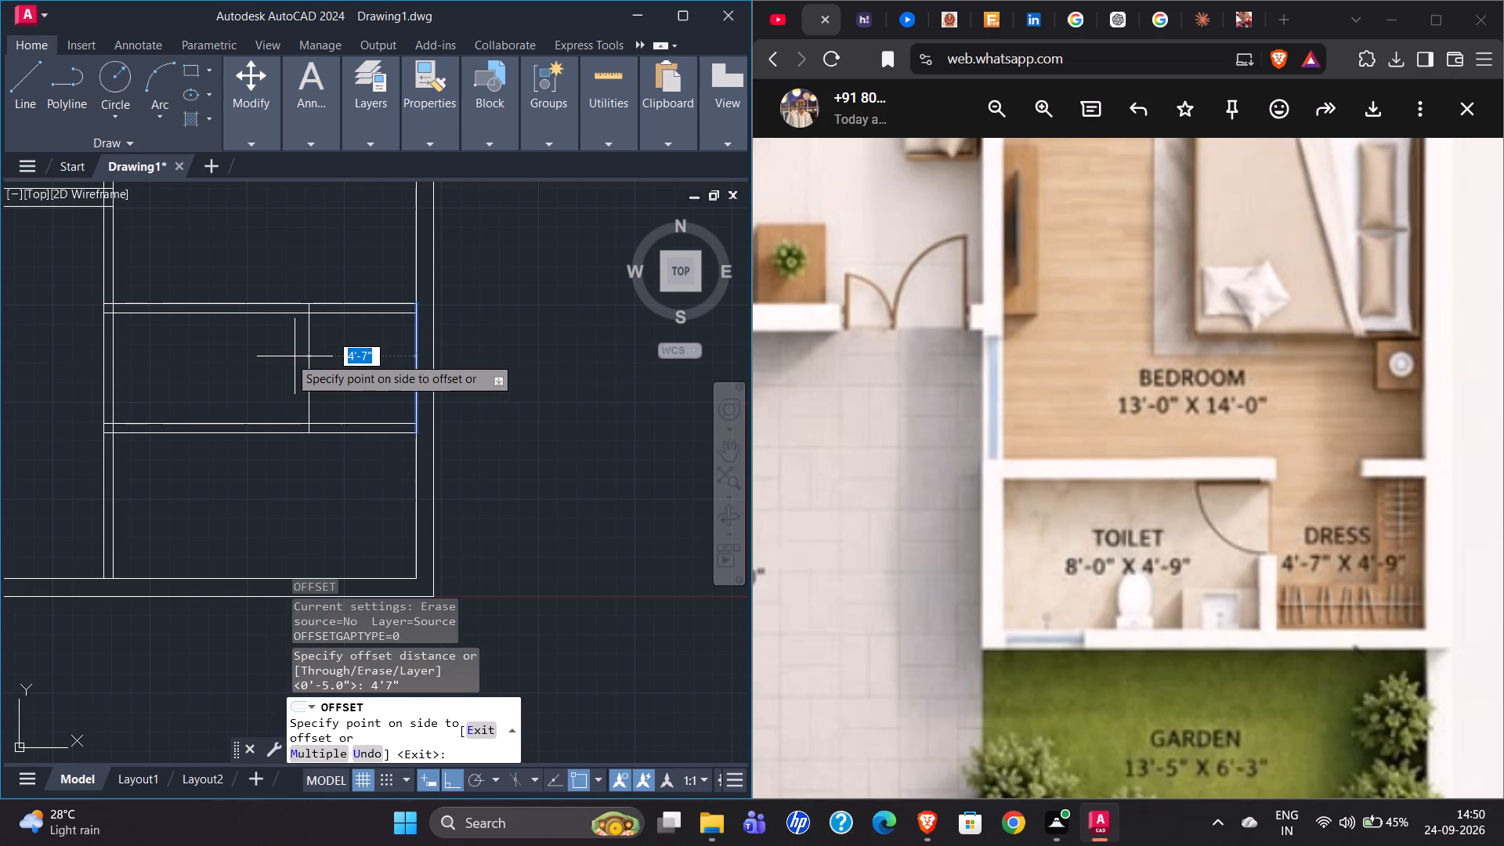
{"action": "left_click", "coordinate": [255, 356]}
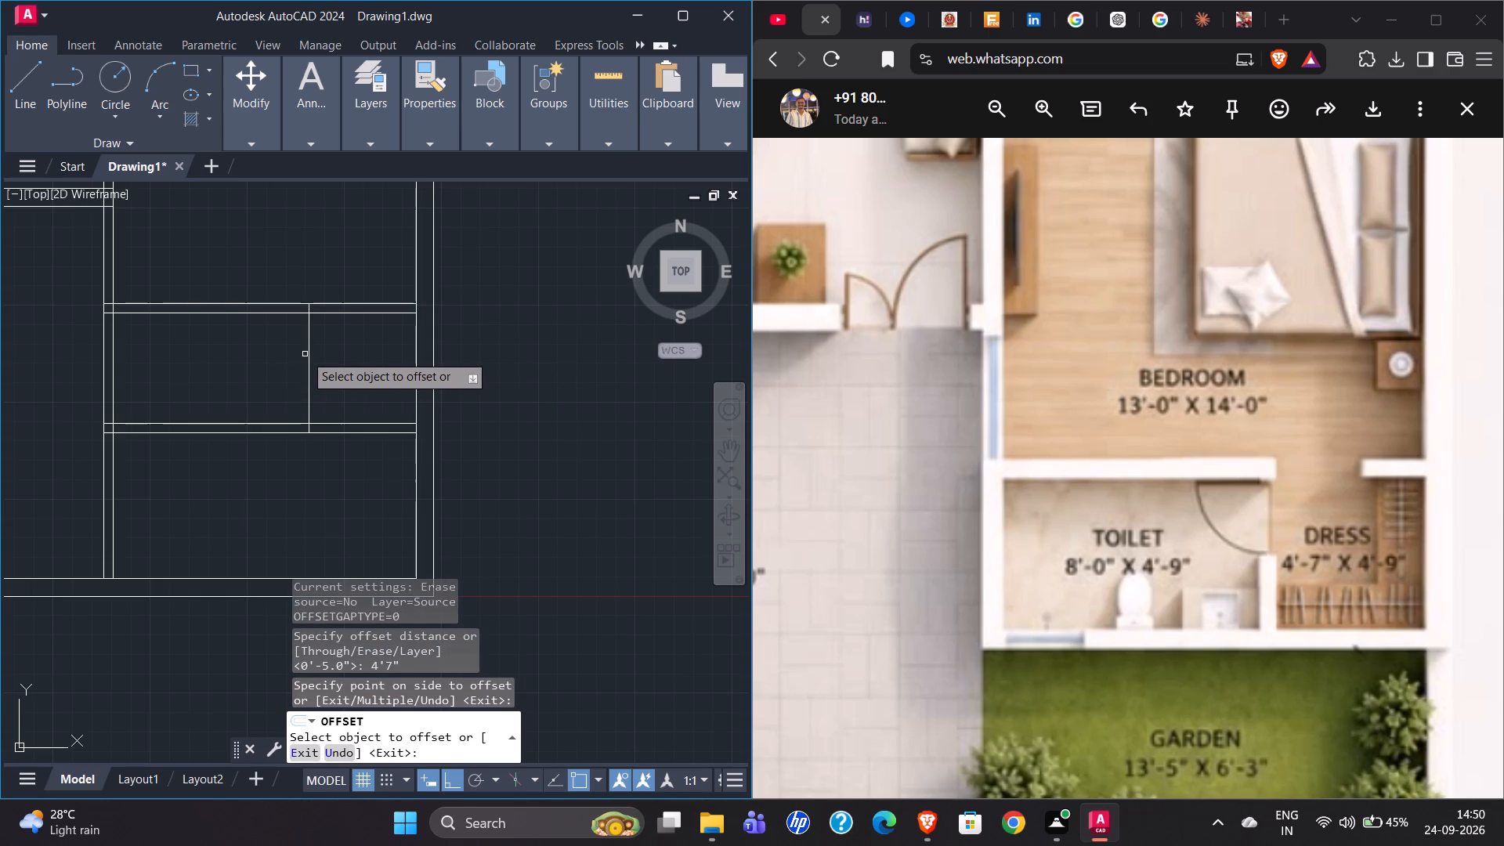
{"action": "left_click", "coordinate": [309, 358]}
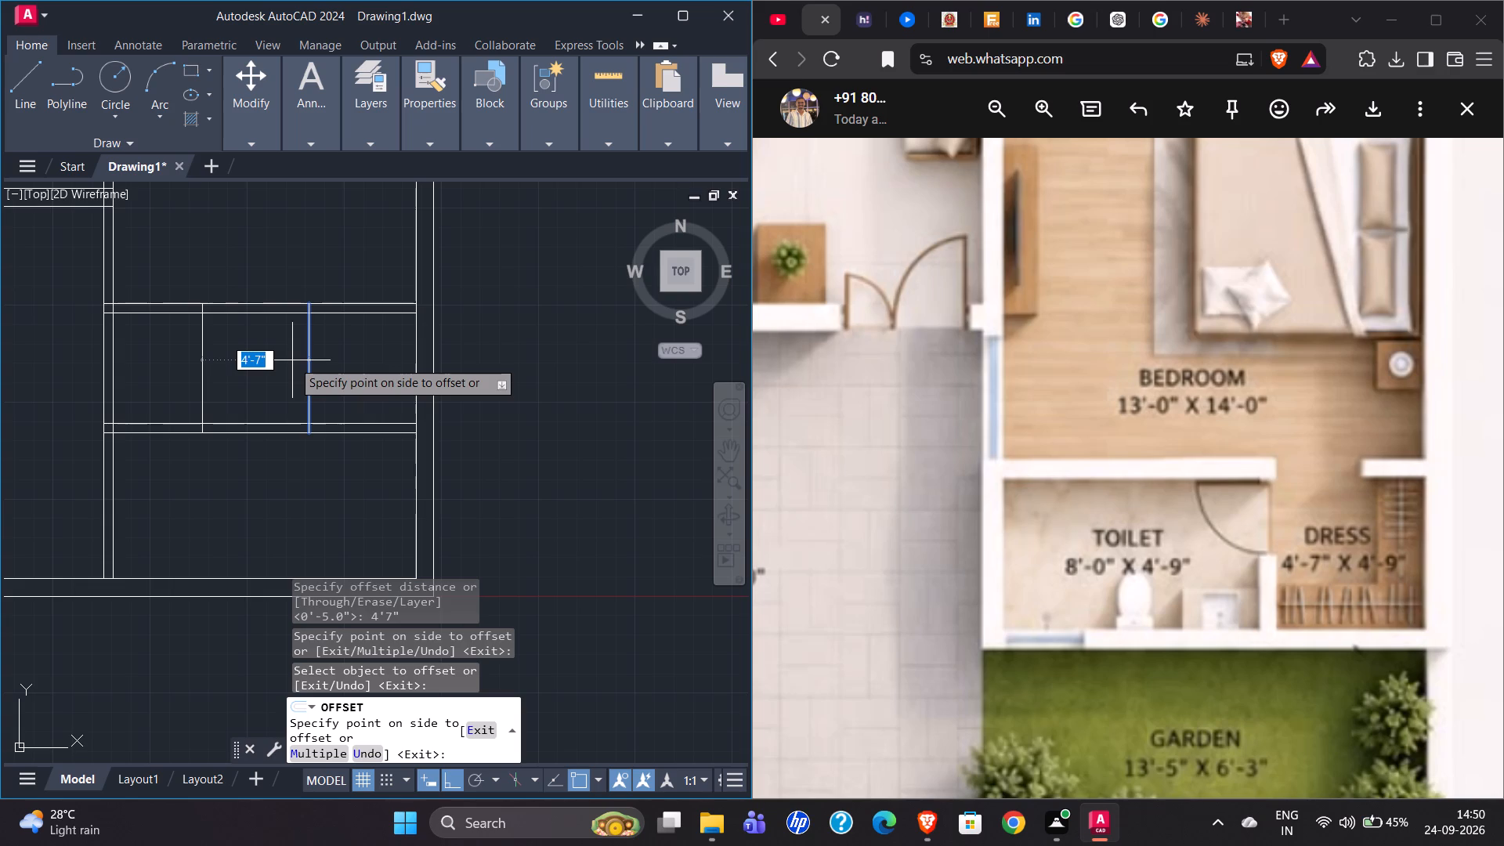
{"action": "type", "text": "5\""}
{"action": "key", "text": "Return"}
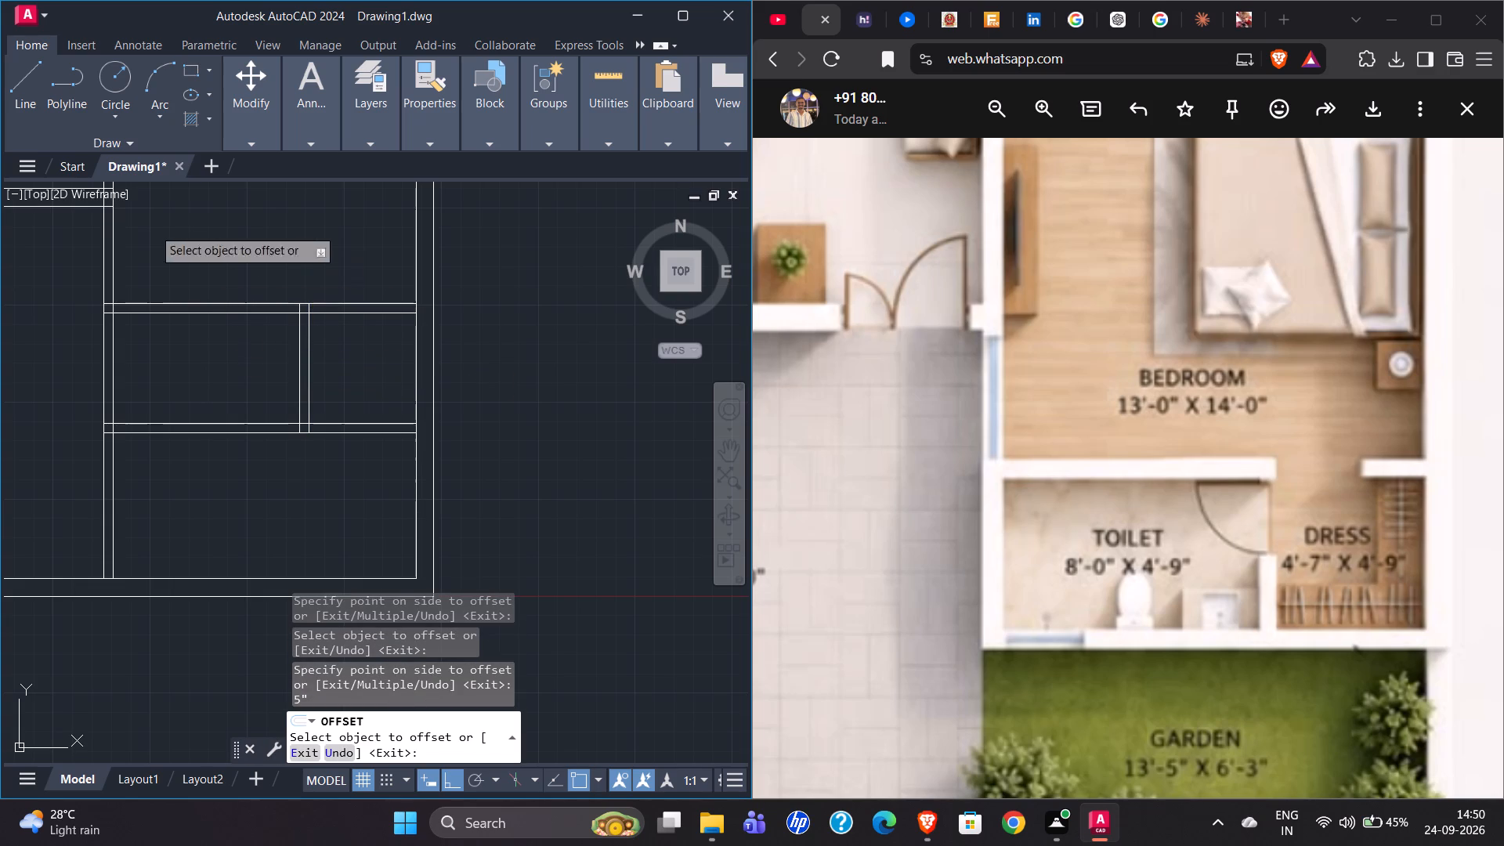
Measure the front toilet's width from the new partition to the west wall.
{"action": "left_click", "coordinate": [20, 99]}
{"action": "left_click", "coordinate": [298, 300]}
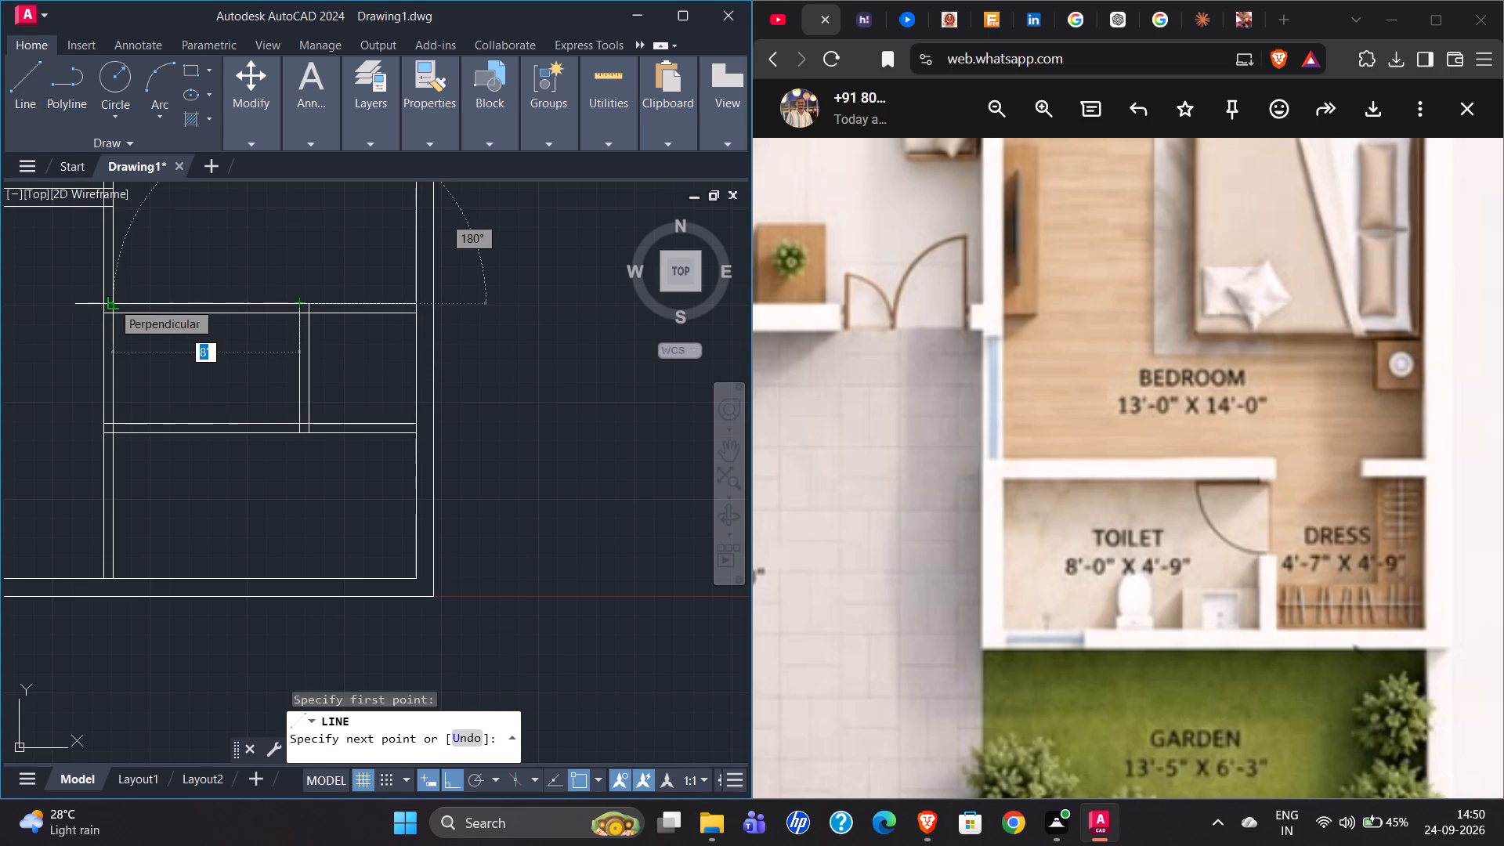
{"action": "key", "text": "Escape"}
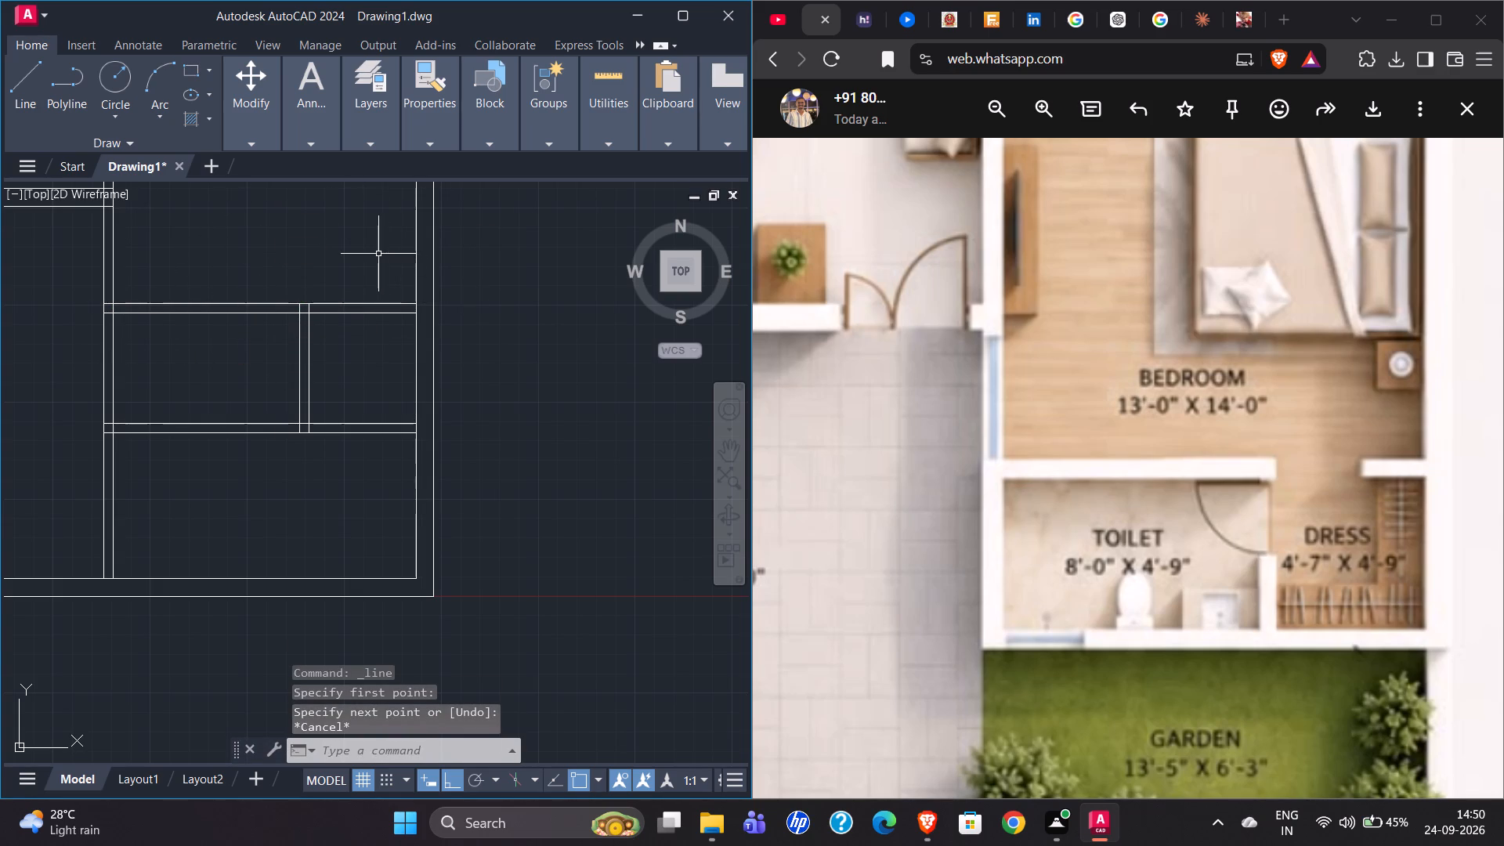
Draw a short cross line between the dress area's two north wall lines, 2' west of the east wall's inner face.
{"action": "scroll", "coordinate": [378, 254], "scroll_direction": "up", "scroll_amount": 2}
{"action": "left_click", "coordinate": [34, 74]}
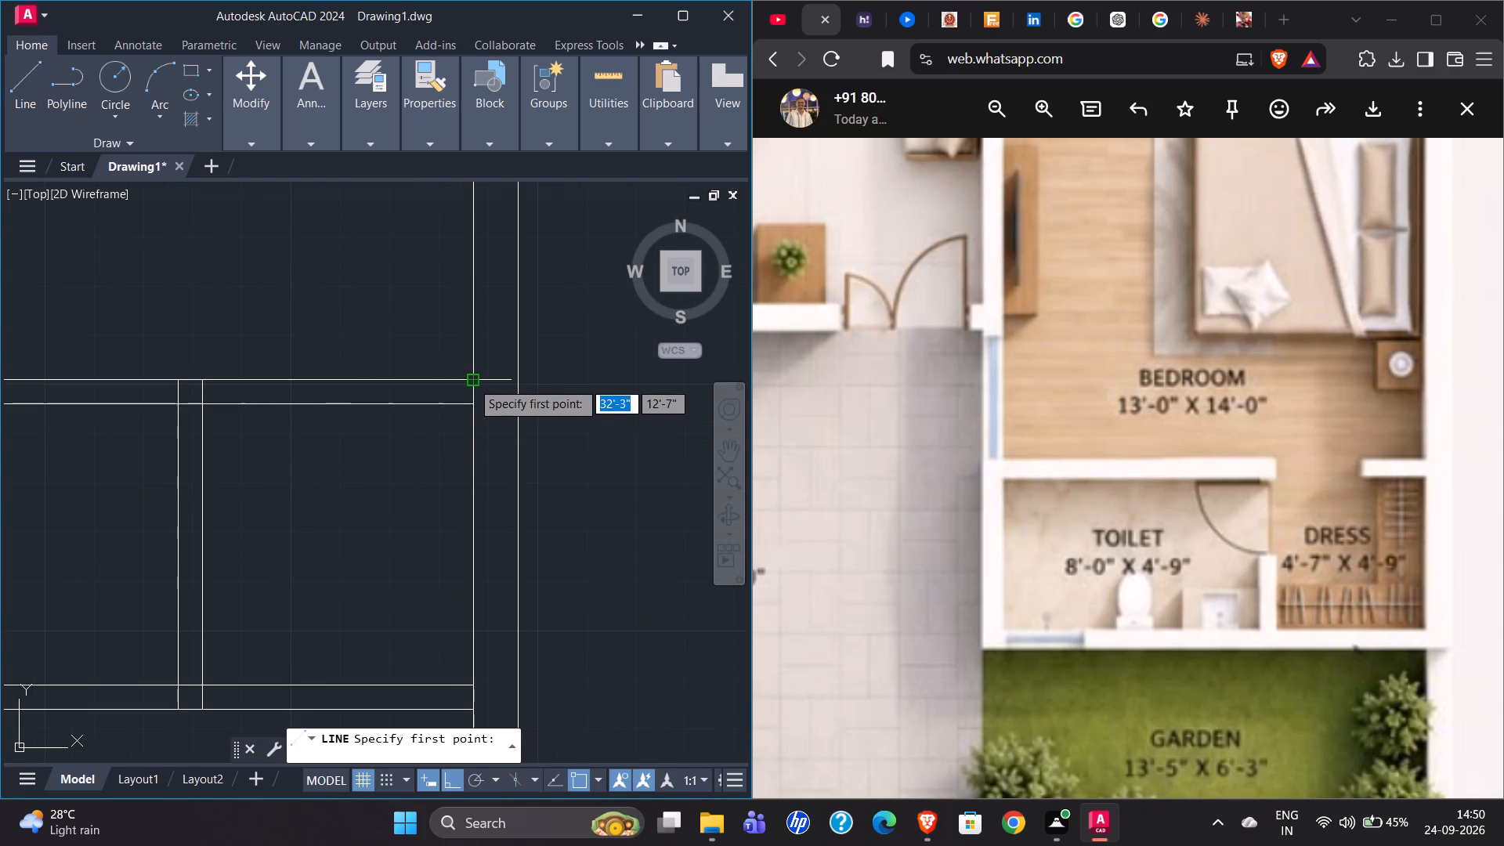
{"action": "key", "text": "t"}
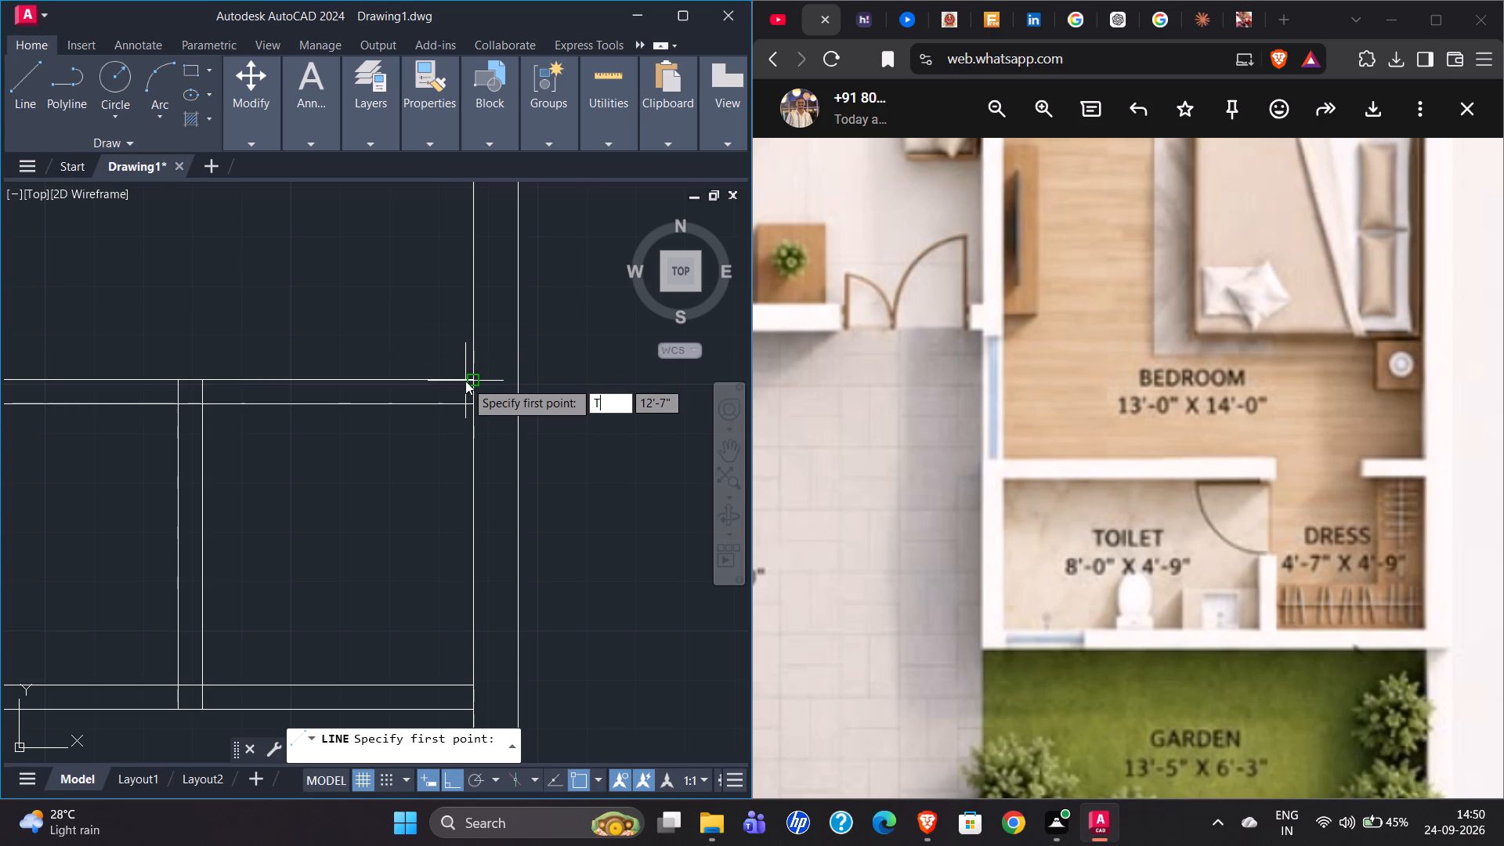
{"action": "key", "text": "k"}
{"action": "key", "text": "Return"}
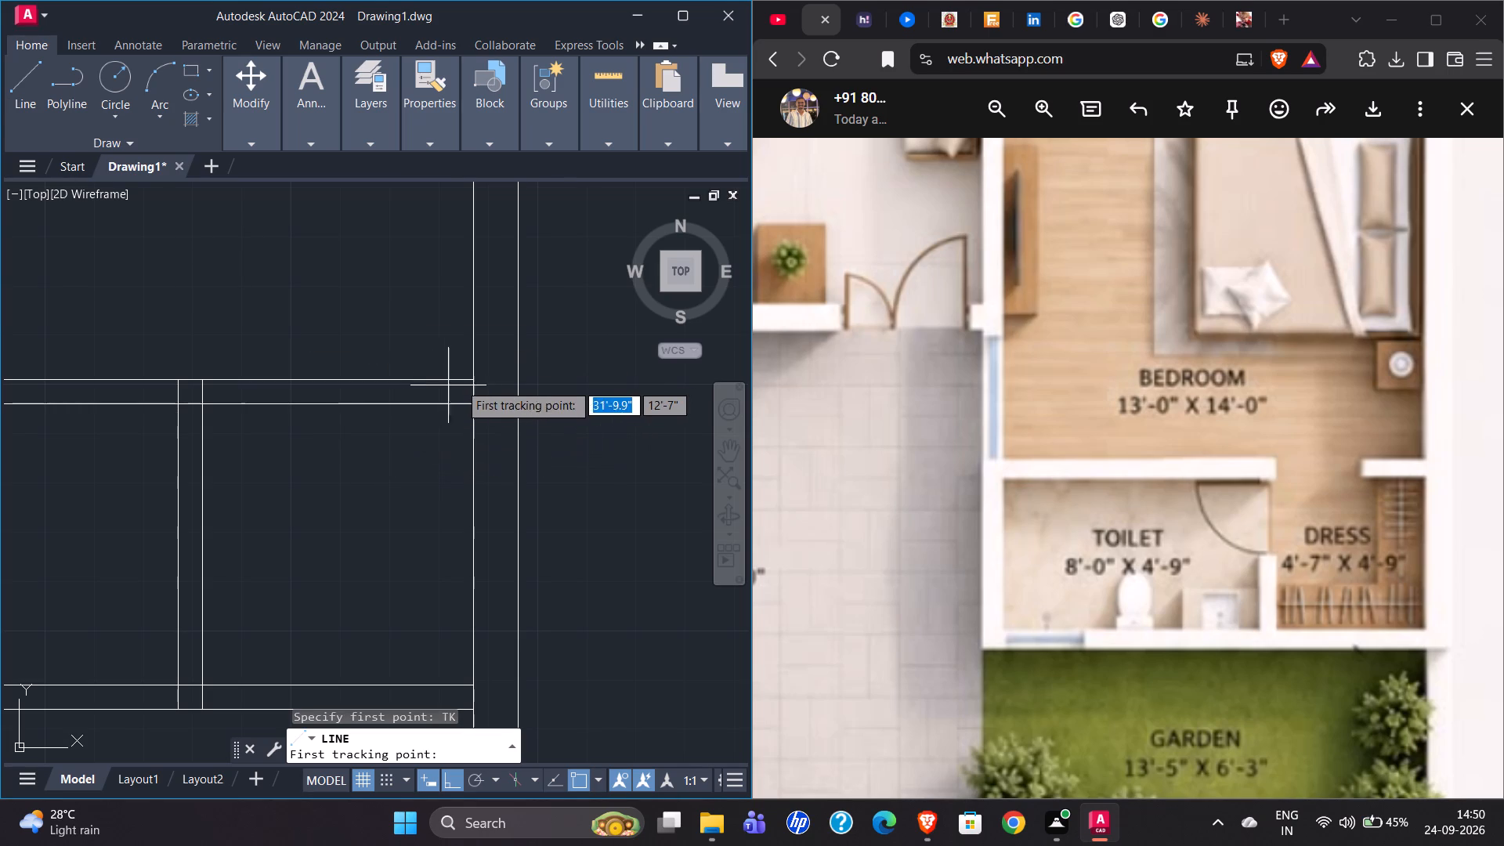
{"action": "left_click", "coordinate": [475, 378]}
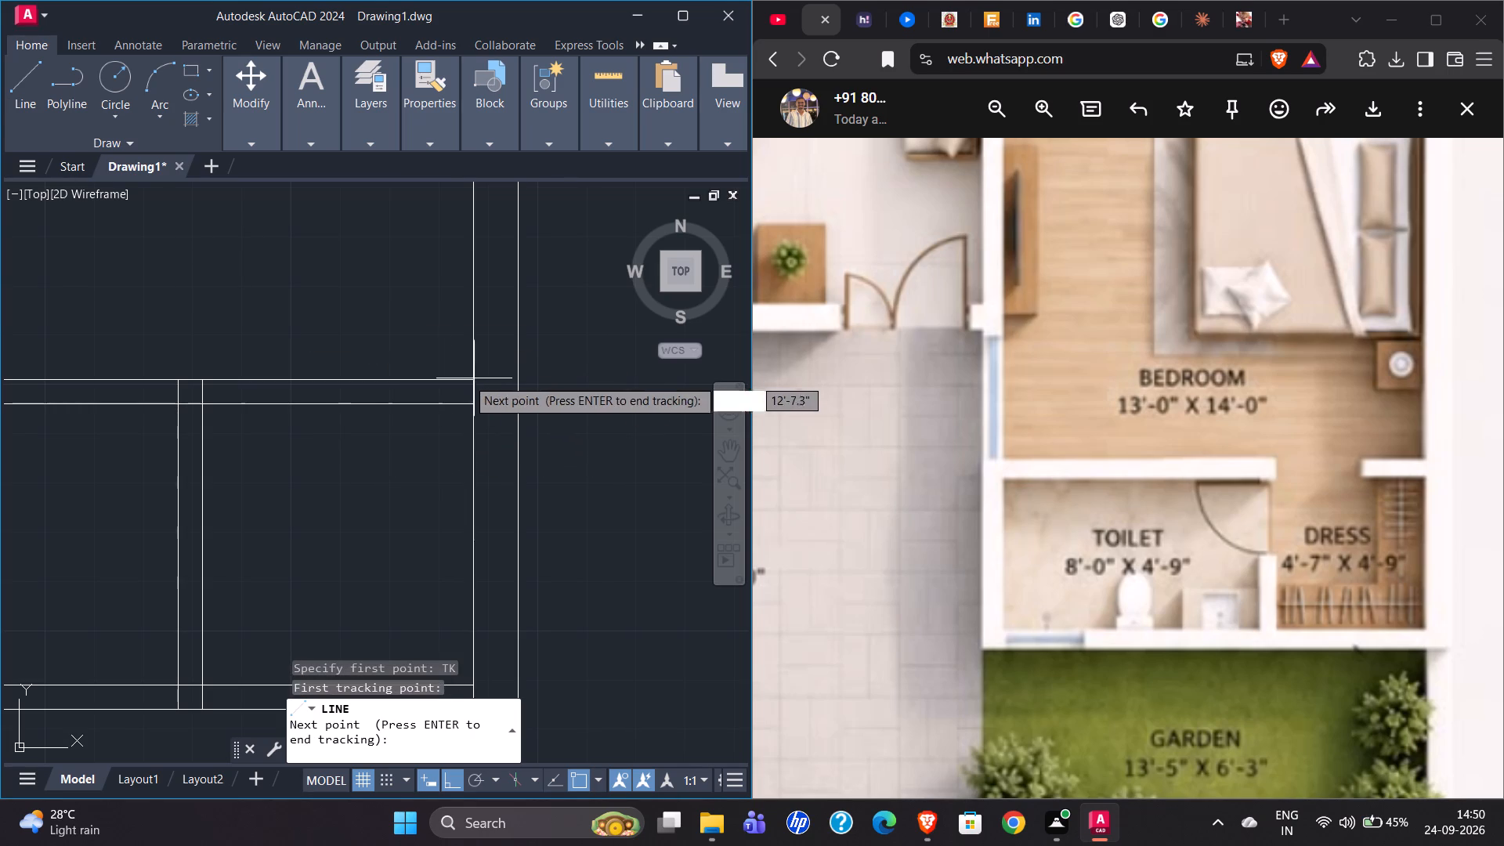
{"action": "type", "text": "2'"}
{"action": "key", "text": "Return"}
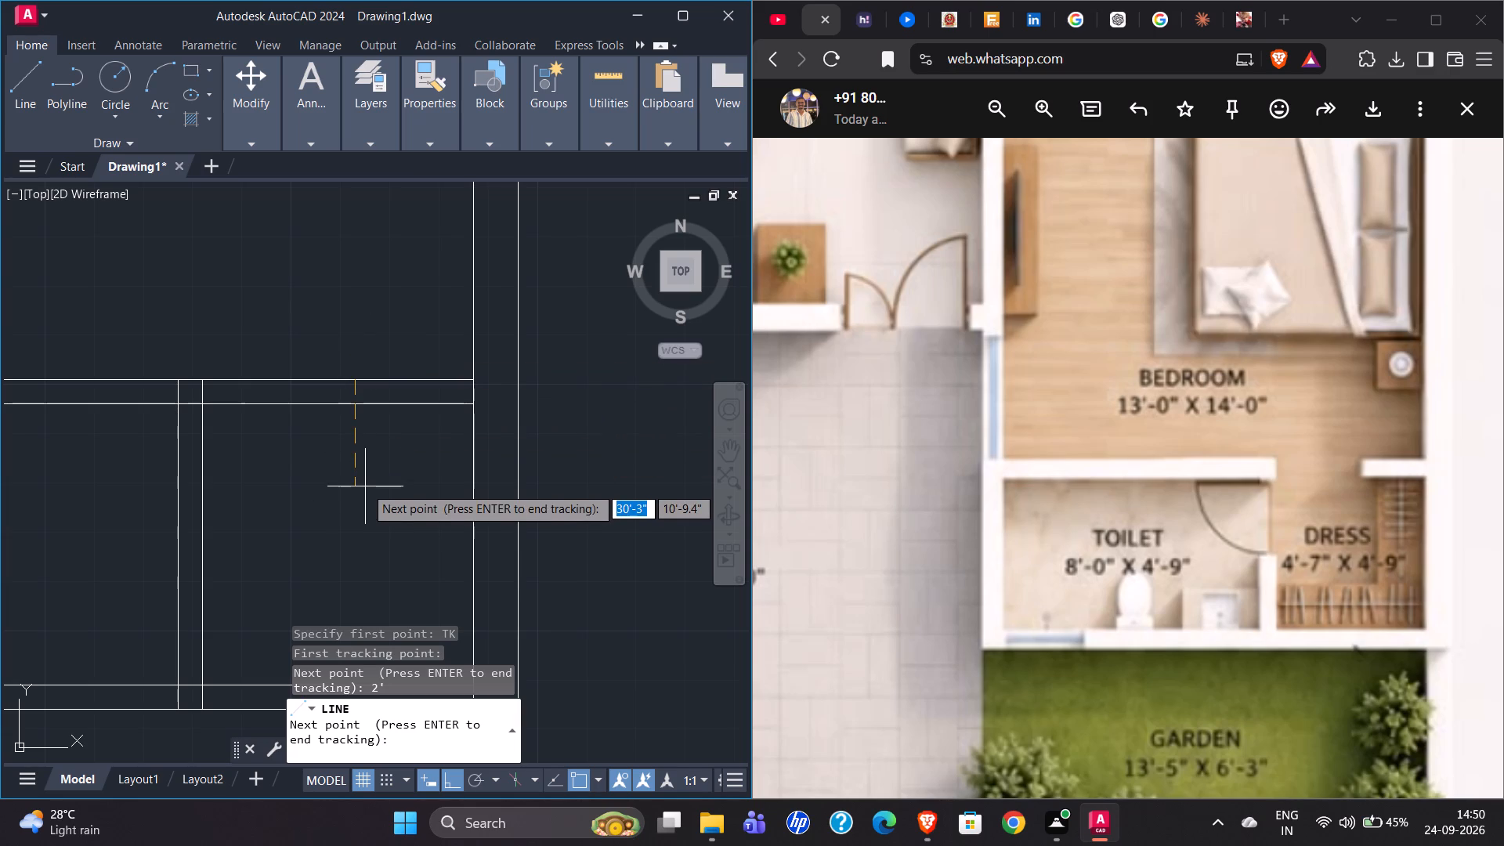
{"action": "key", "text": "Return"}
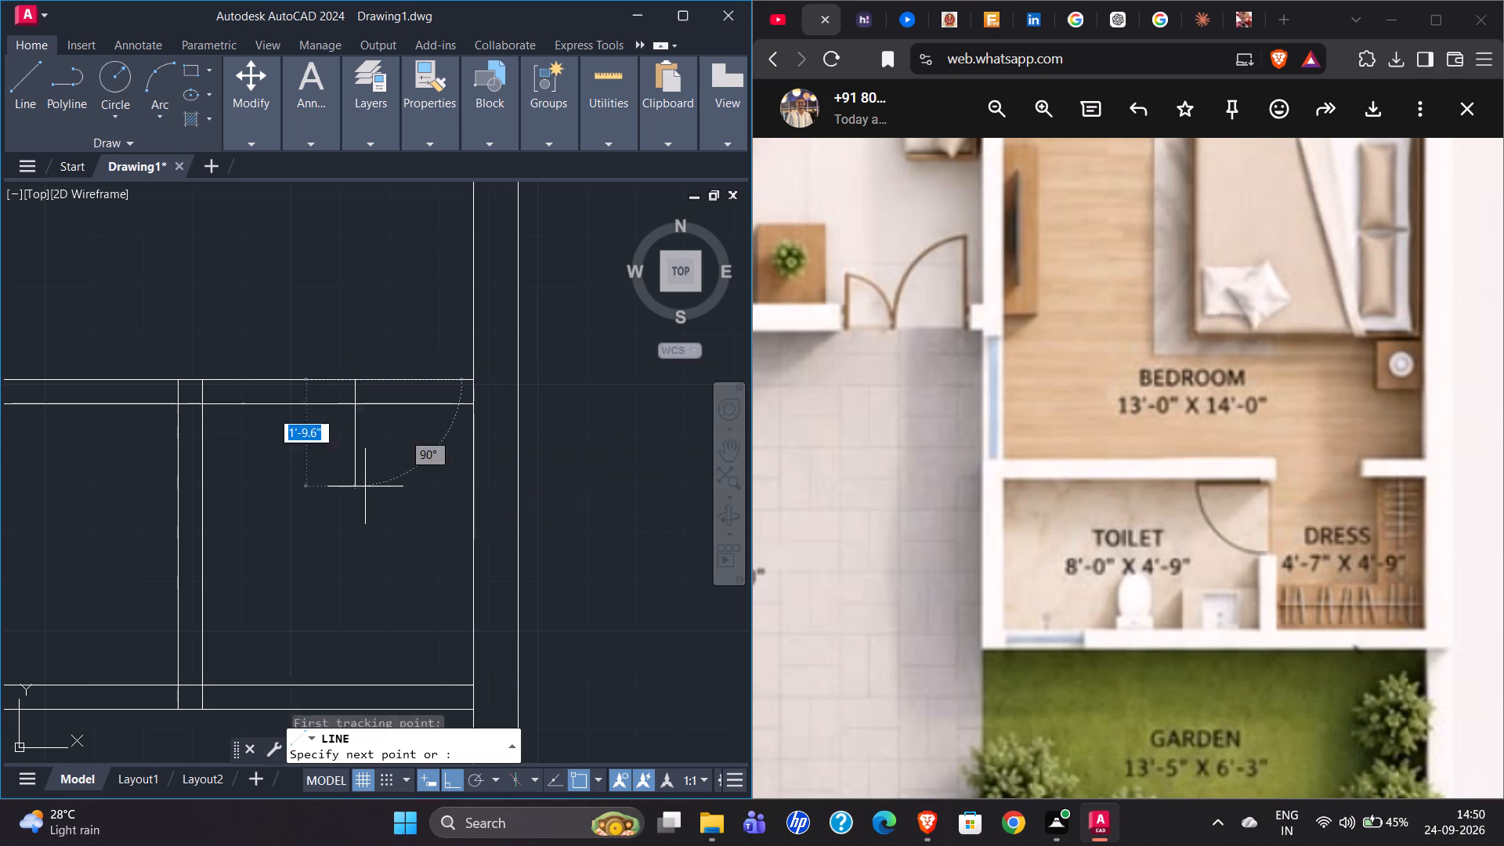
{"action": "left_click", "coordinate": [354, 408]}
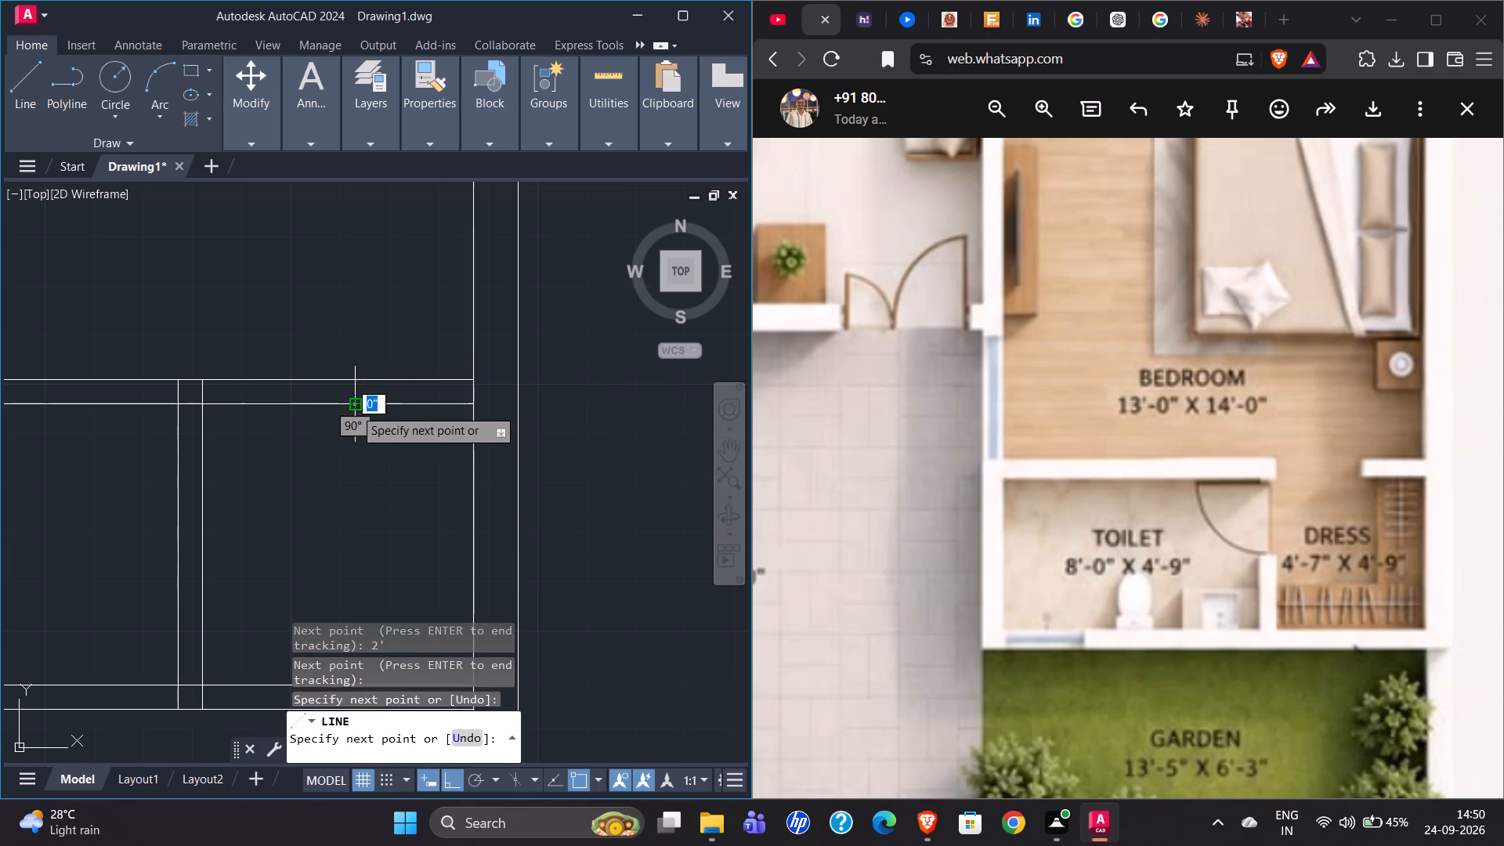
{"action": "key", "text": "Escape"}
Trim away the dress area's north wall between the toilet partition and the short cross line to open the entrance.
{"action": "scroll", "coordinate": [327, 292], "scroll_direction": "down", "scroll_amount": 1}
{"action": "type", "text": "TR"}
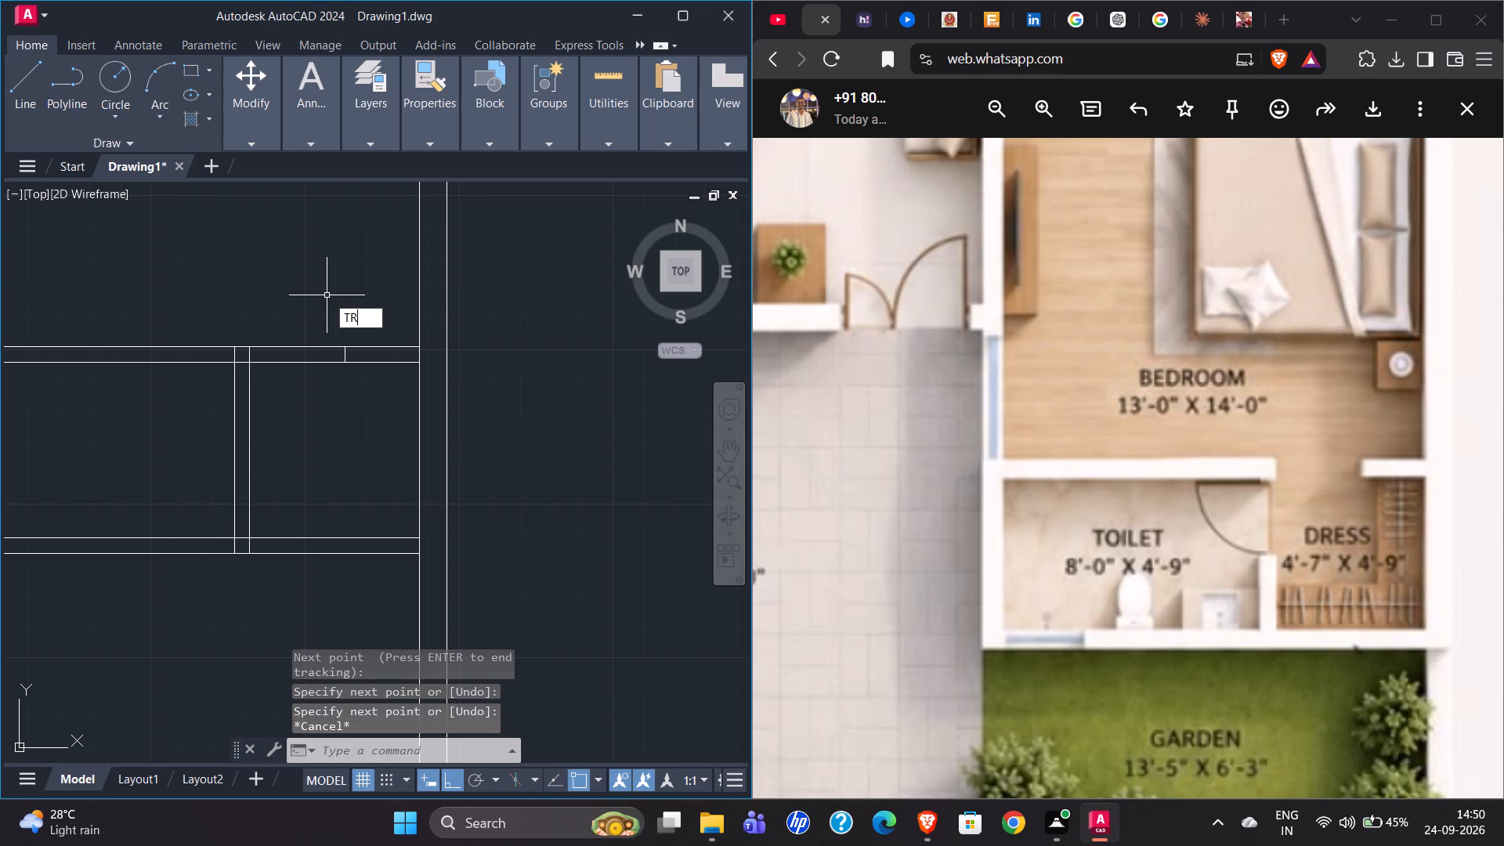
{"action": "key", "text": "Return"}
{"action": "left_click_drag", "start_coordinate": [324, 295], "coordinate": [310, 431]}
{"action": "key", "text": "Escape"}
Compare the front rooms with the reference plan and measure the parking area's inner width.
{"action": "scroll", "coordinate": [309, 399], "scroll_direction": "down", "scroll_amount": 2}
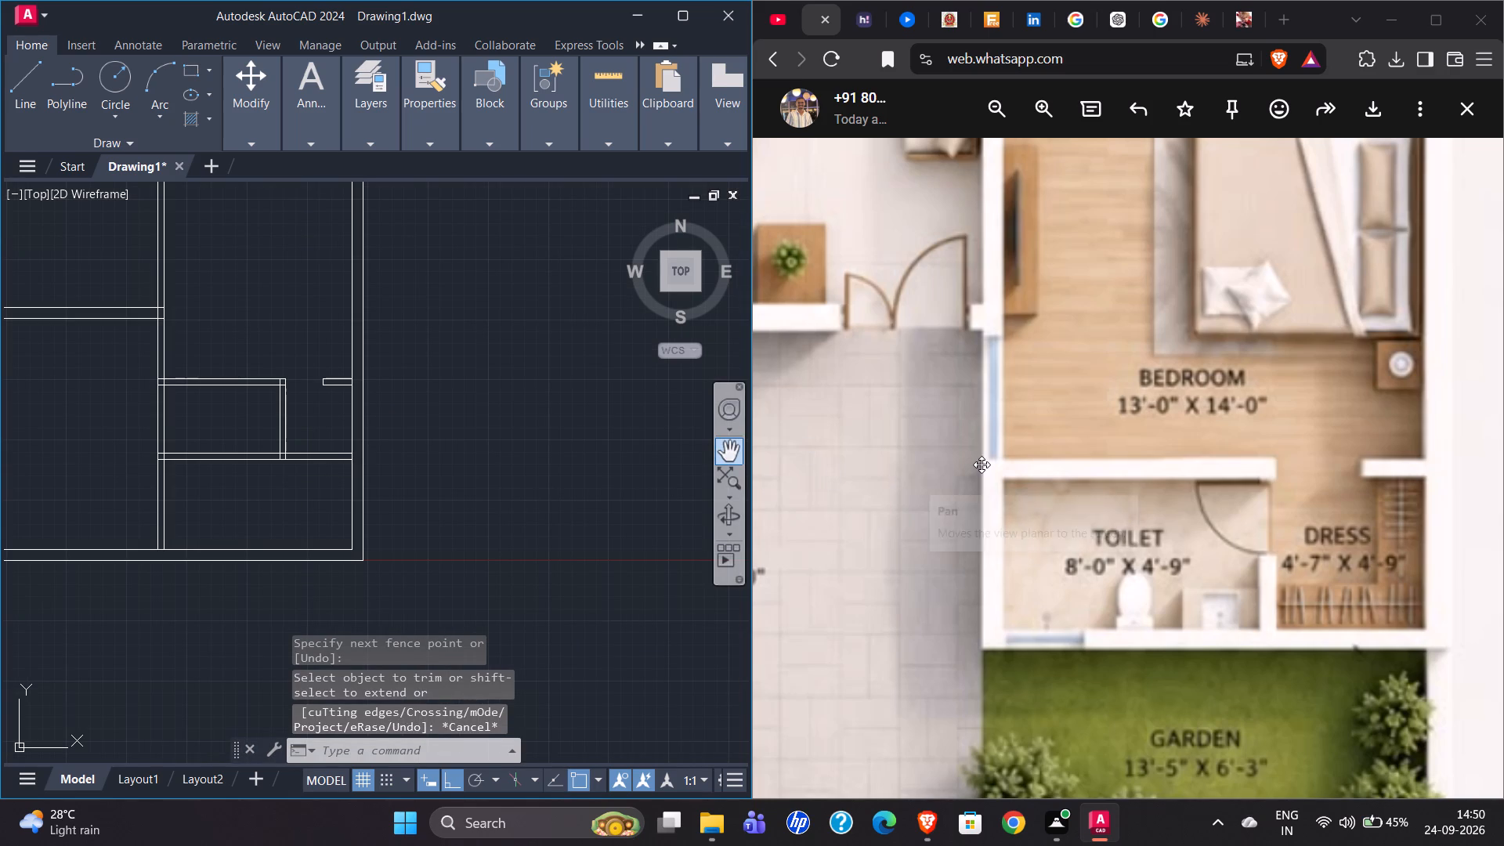
{"action": "scroll", "coordinate": [980, 464], "scroll_direction": "down", "scroll_amount": 7}
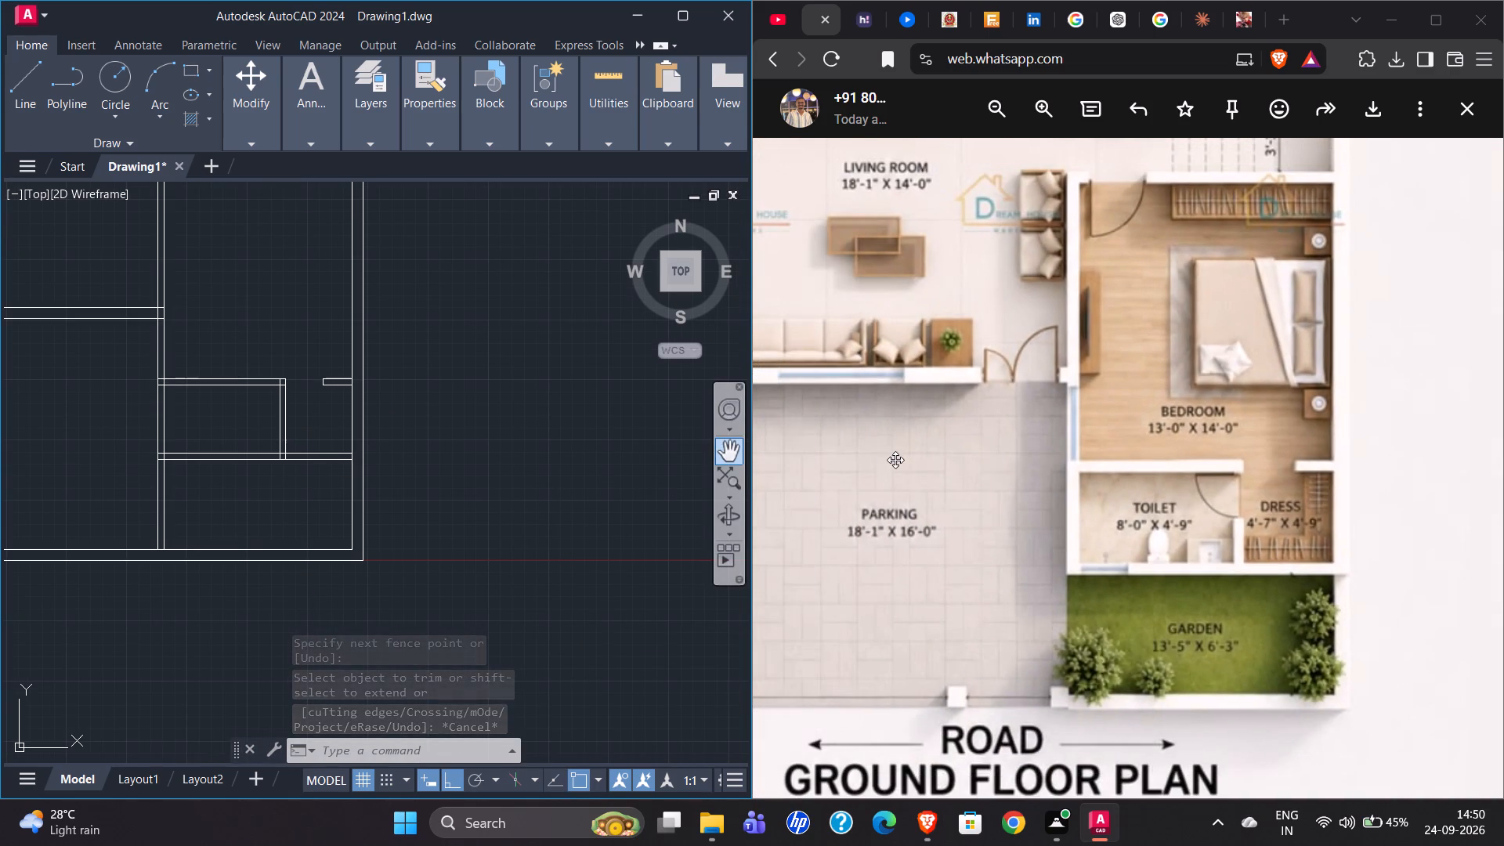
{"action": "scroll", "coordinate": [378, 374], "scroll_direction": "down", "scroll_amount": 2}
{"action": "scroll", "coordinate": [247, 350], "scroll_direction": "up", "scroll_amount": 3}
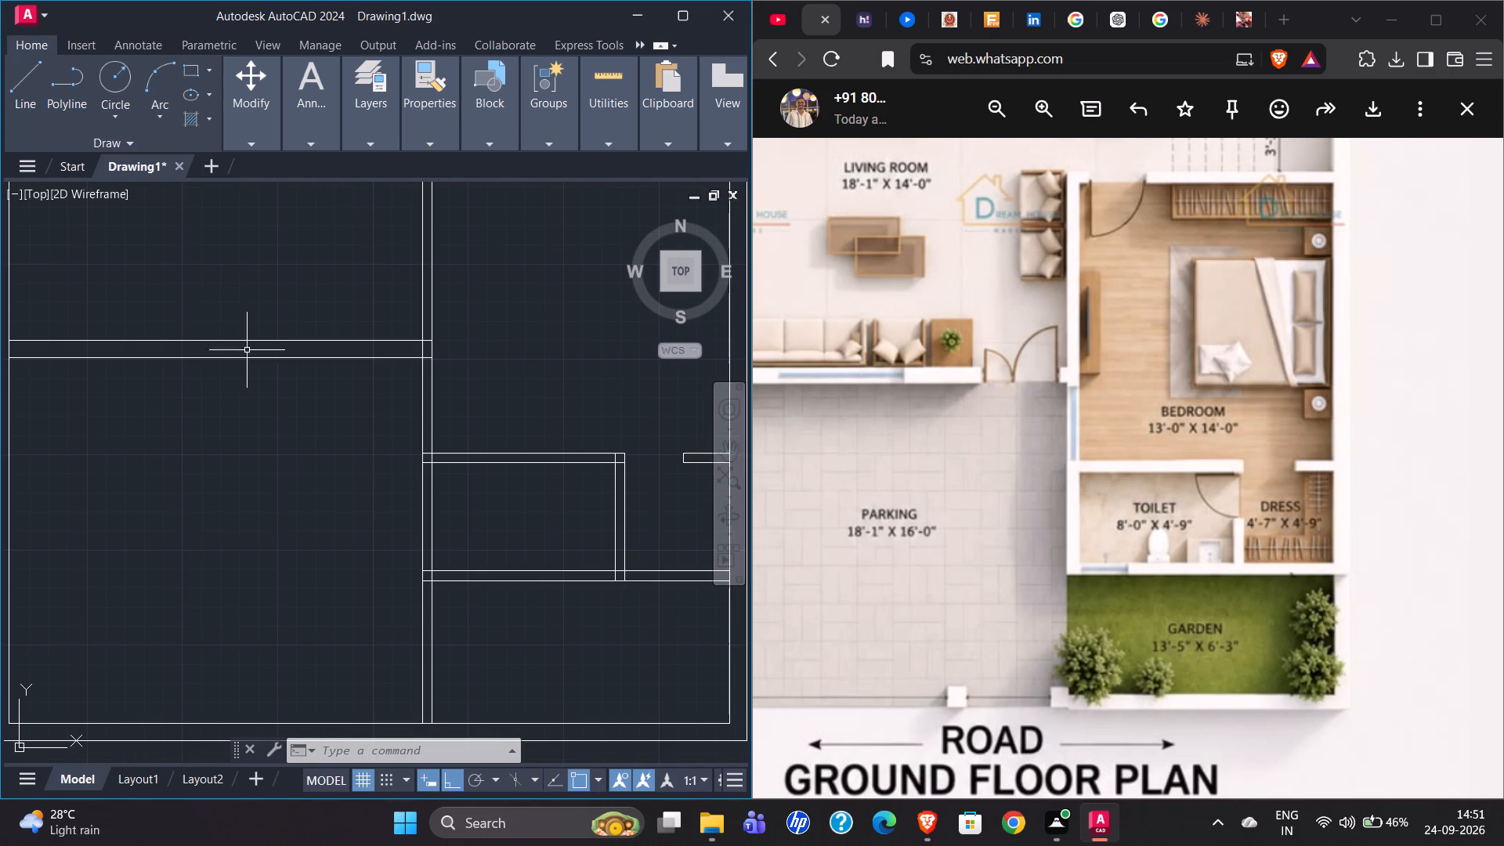
{"action": "scroll", "coordinate": [352, 333], "scroll_direction": "down", "scroll_amount": 2}
{"action": "left_click", "coordinate": [19, 90]}
{"action": "scroll", "coordinate": [413, 396], "scroll_direction": "up", "scroll_amount": 2}
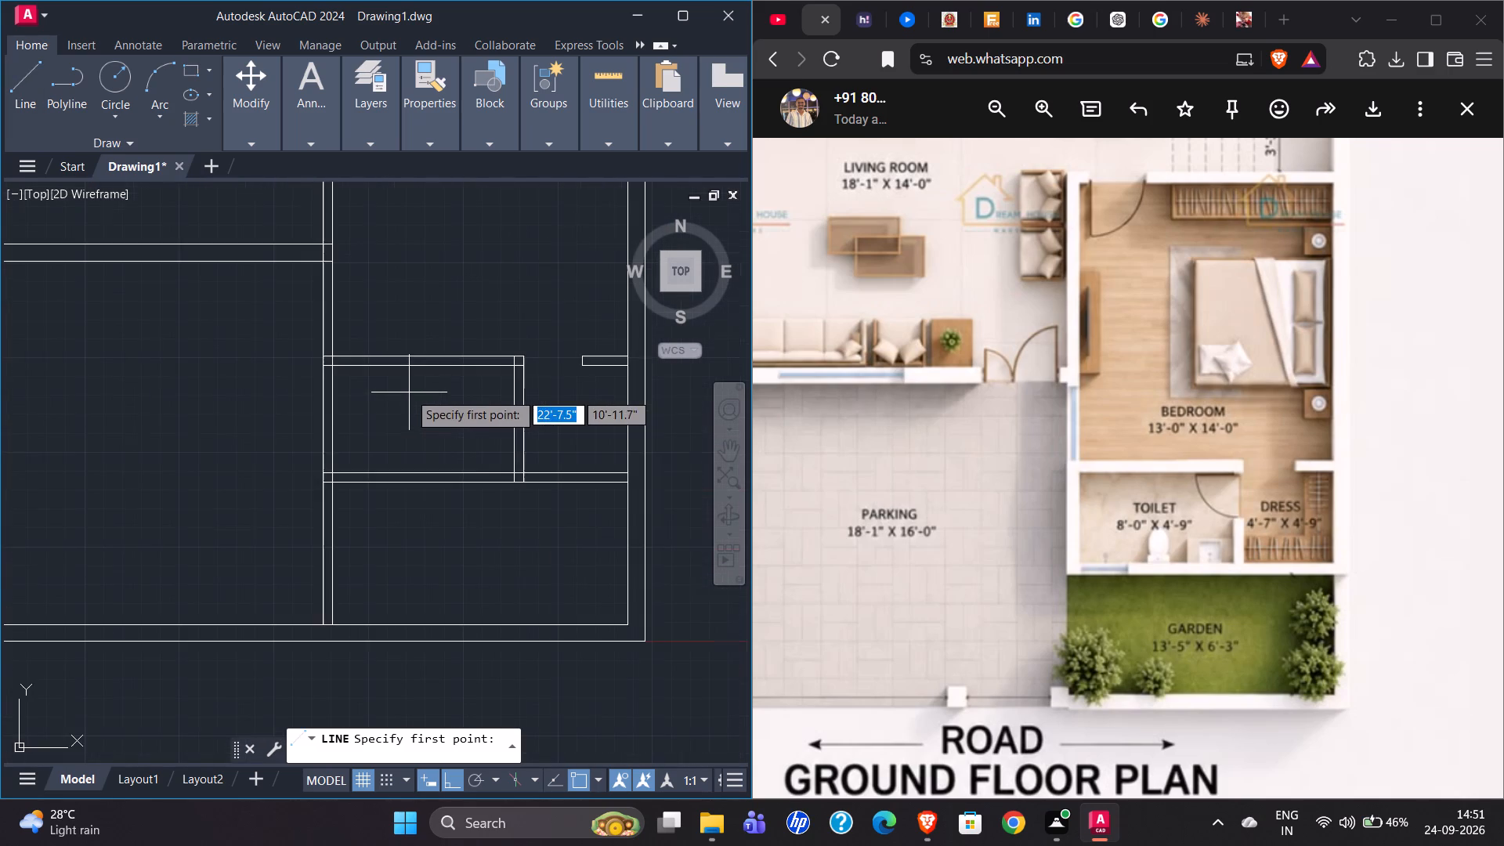
{"action": "scroll", "coordinate": [405, 381], "scroll_direction": "down", "scroll_amount": 1}
{"action": "left_click", "coordinate": [95, 309]}
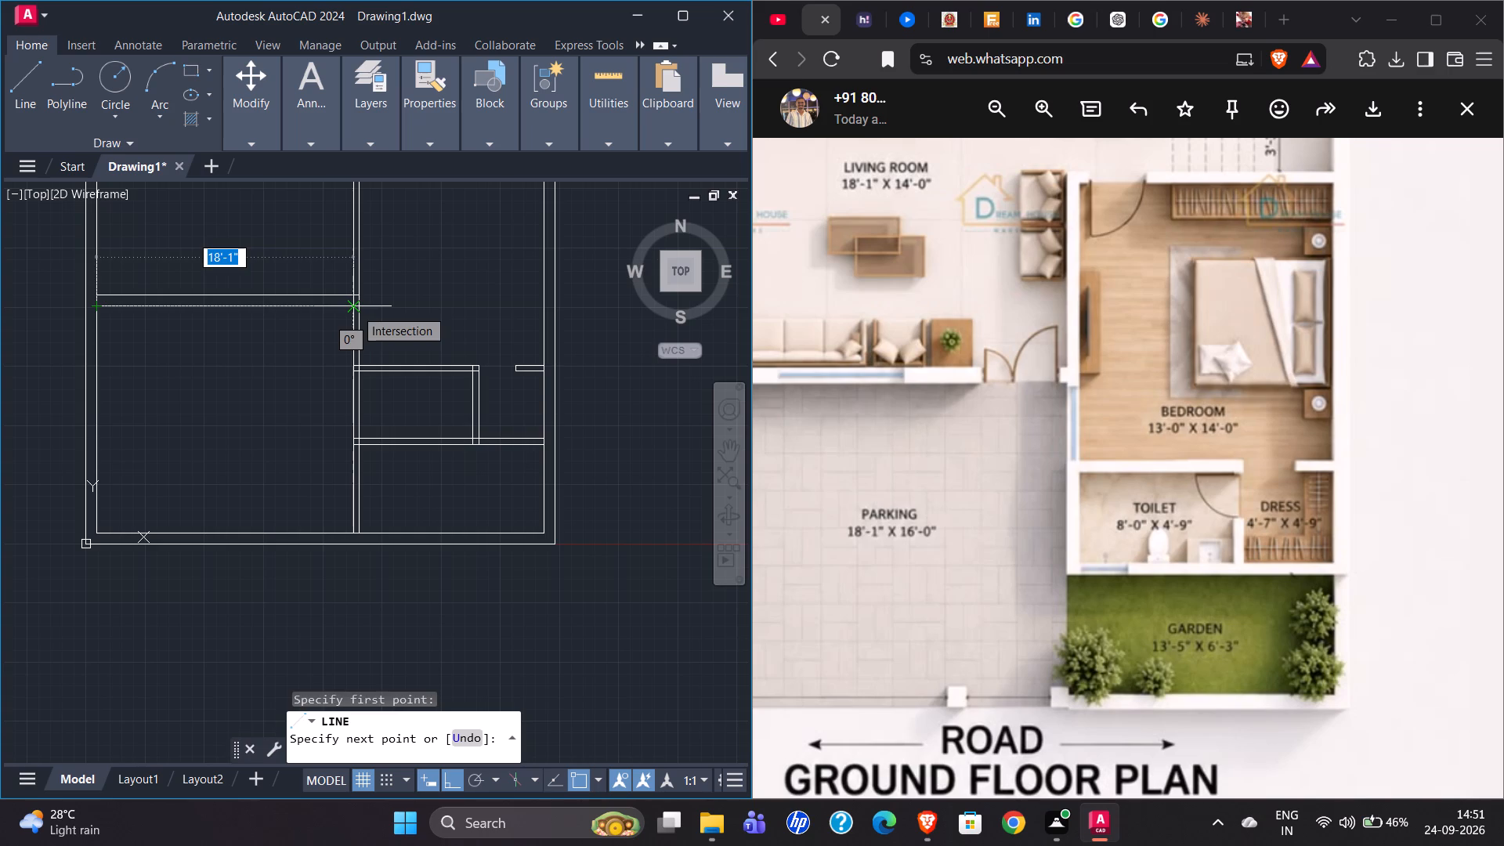
{"action": "key", "text": "Escape"}
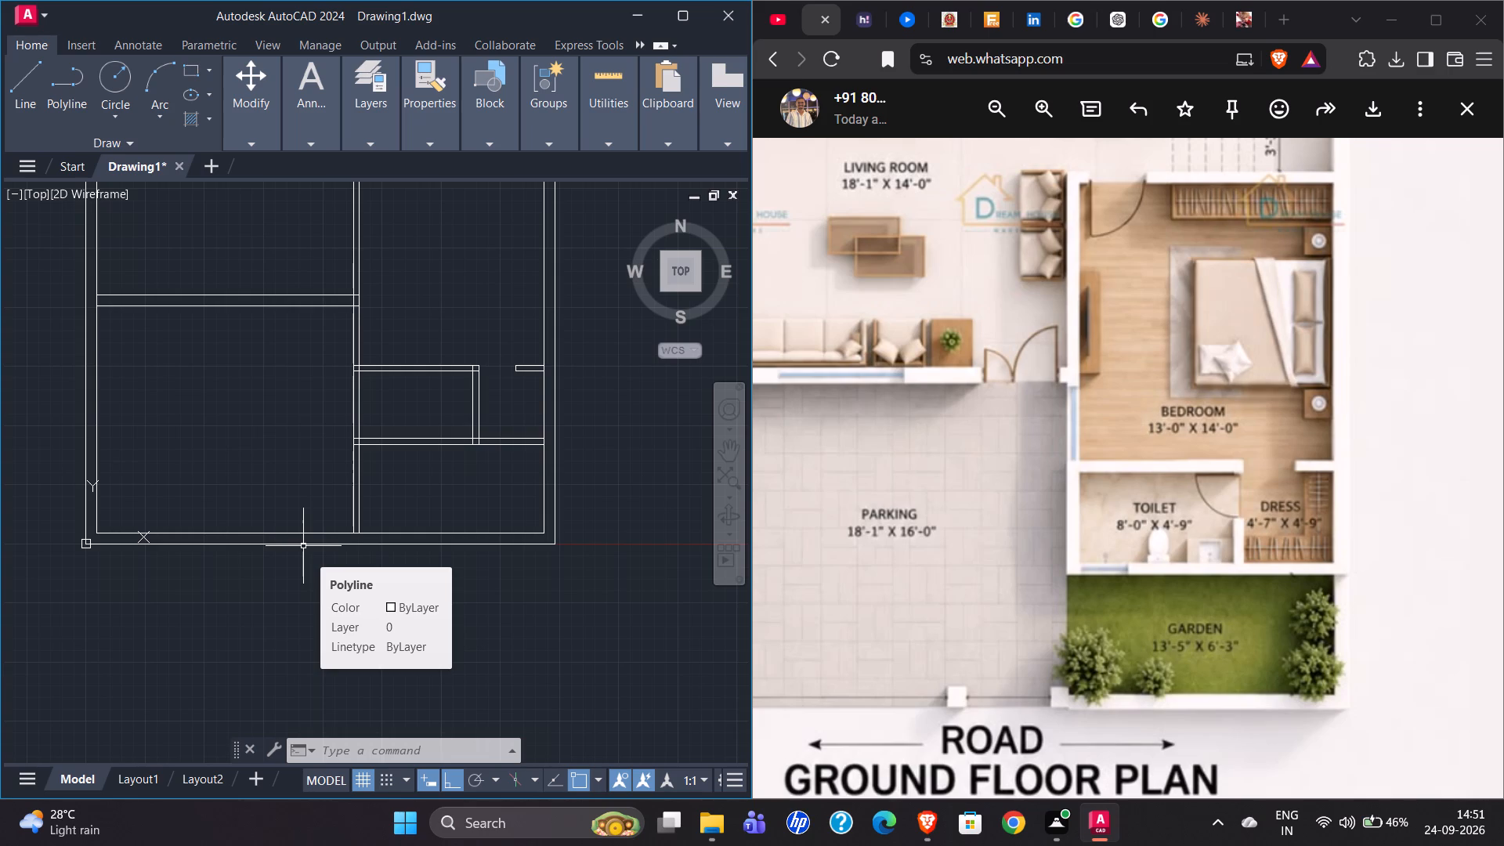
{"action": "scroll", "coordinate": [286, 551], "scroll_direction": "down", "scroll_amount": 1}
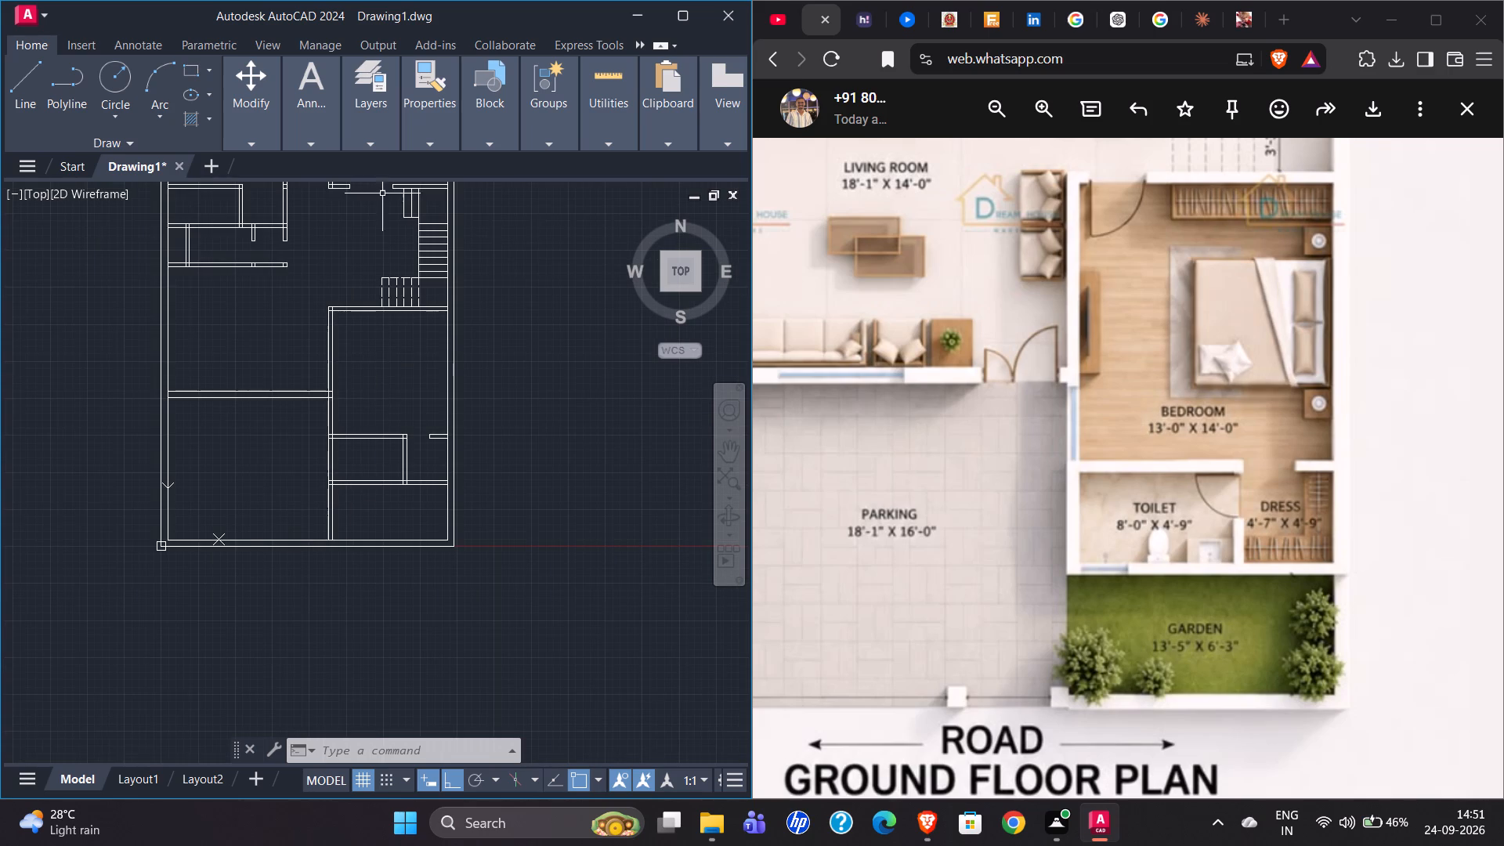
Compare the drafted wall layout with the reference ground floor plan, from the parking and garden up to the rear bedroom and kitchen.
{"action": "scroll", "coordinate": [296, 351], "scroll_direction": "down", "scroll_amount": 1}
{"action": "scroll", "coordinate": [303, 236], "scroll_direction": "up", "scroll_amount": 3}
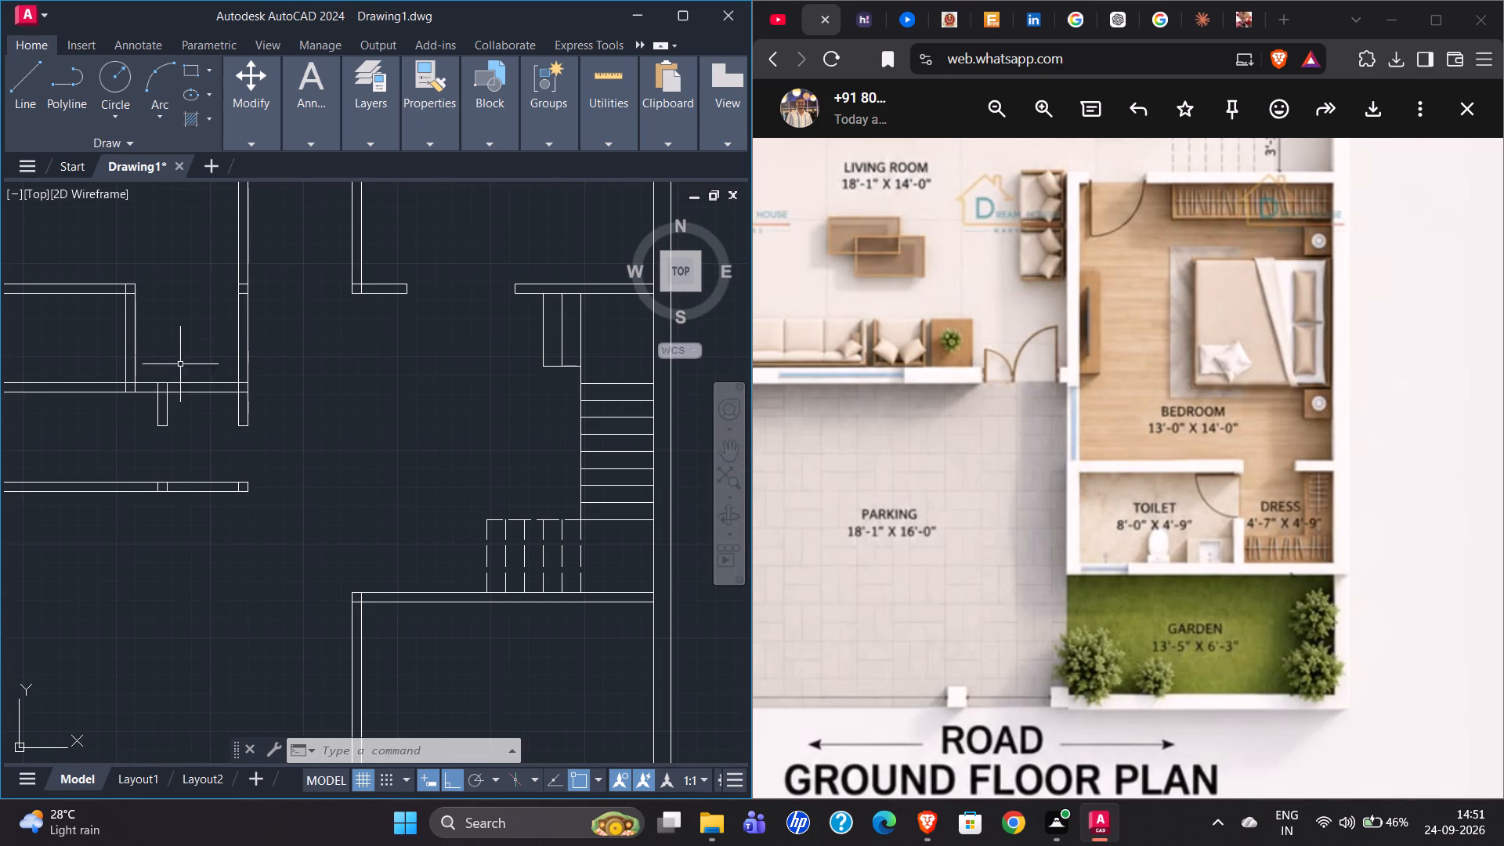
{"action": "scroll", "coordinate": [201, 427], "scroll_direction": "down", "scroll_amount": 2}
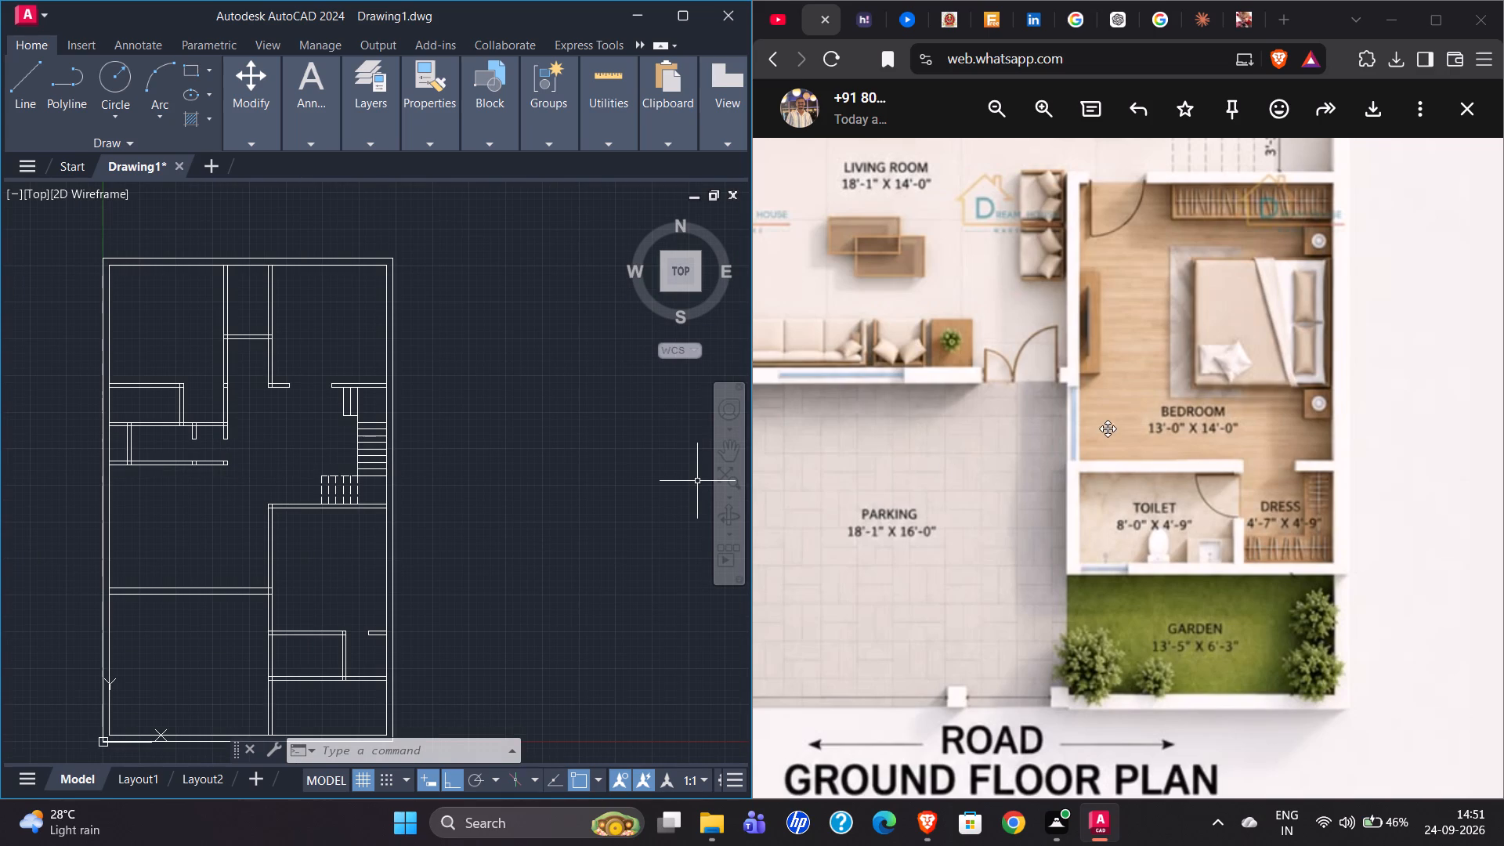
{"action": "scroll", "coordinate": [1115, 429], "scroll_direction": "down", "scroll_amount": 4}
{"action": "scroll", "coordinate": [1110, 392], "scroll_direction": "up", "scroll_amount": 2}
{"action": "scroll", "coordinate": [1068, 414], "scroll_direction": "down", "scroll_amount": 5}
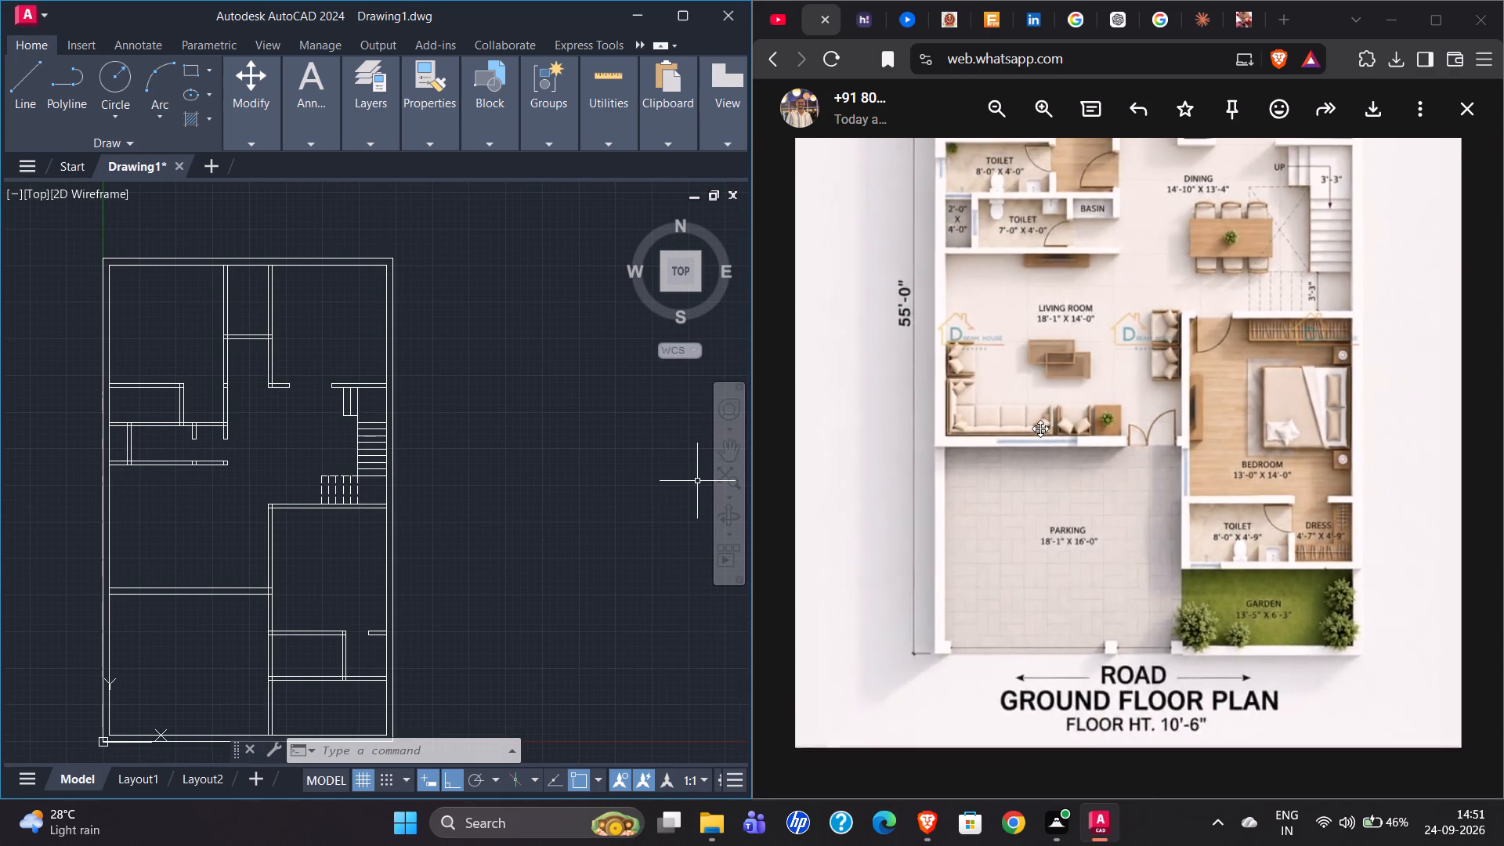
{"action": "scroll", "coordinate": [1040, 428], "scroll_direction": "down", "scroll_amount": 4}
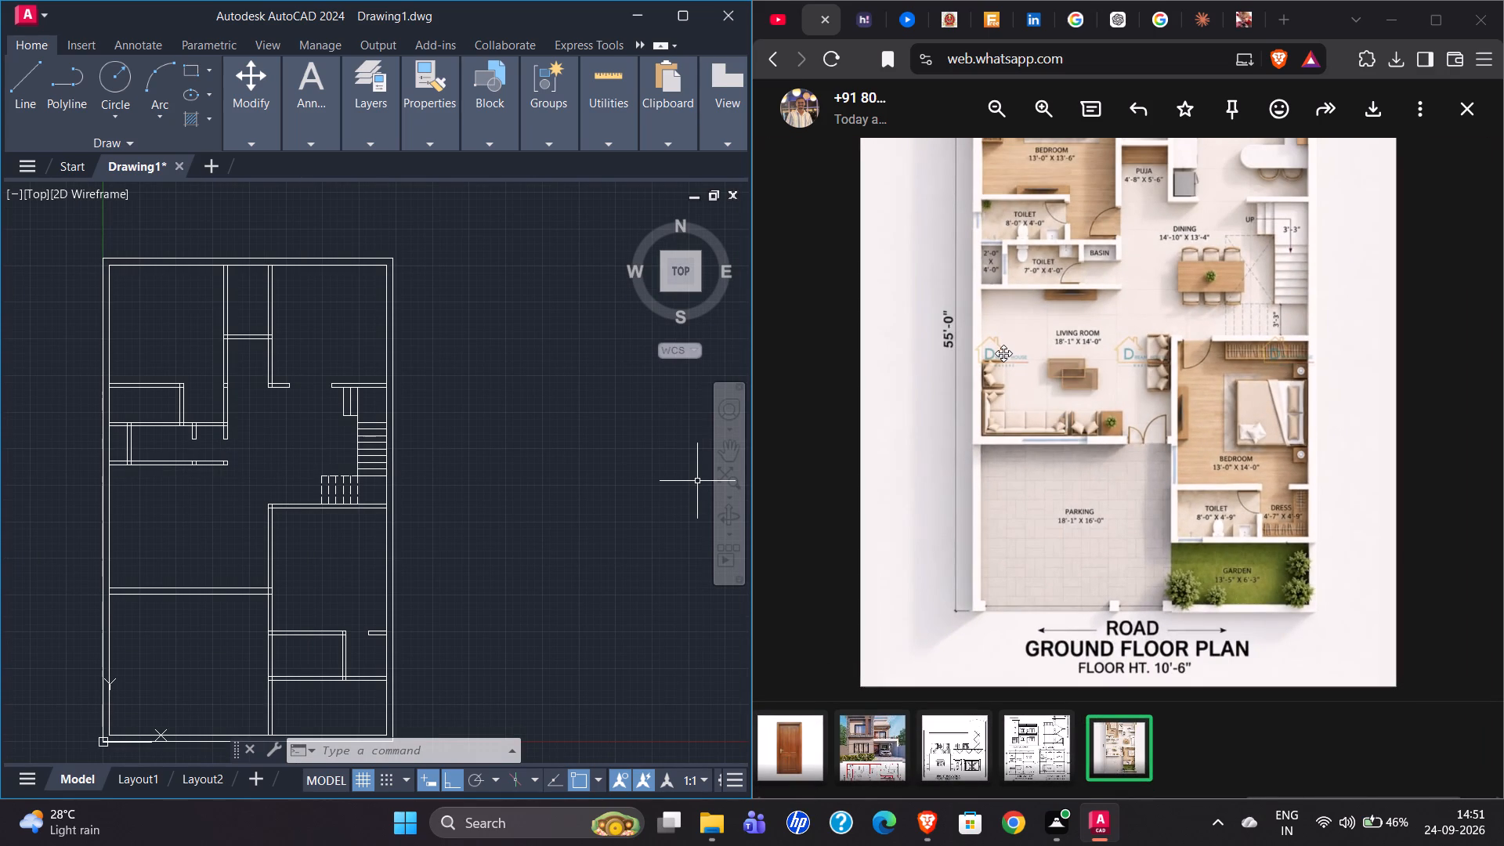
{"action": "scroll", "coordinate": [976, 446], "scroll_direction": "down", "scroll_amount": 1}
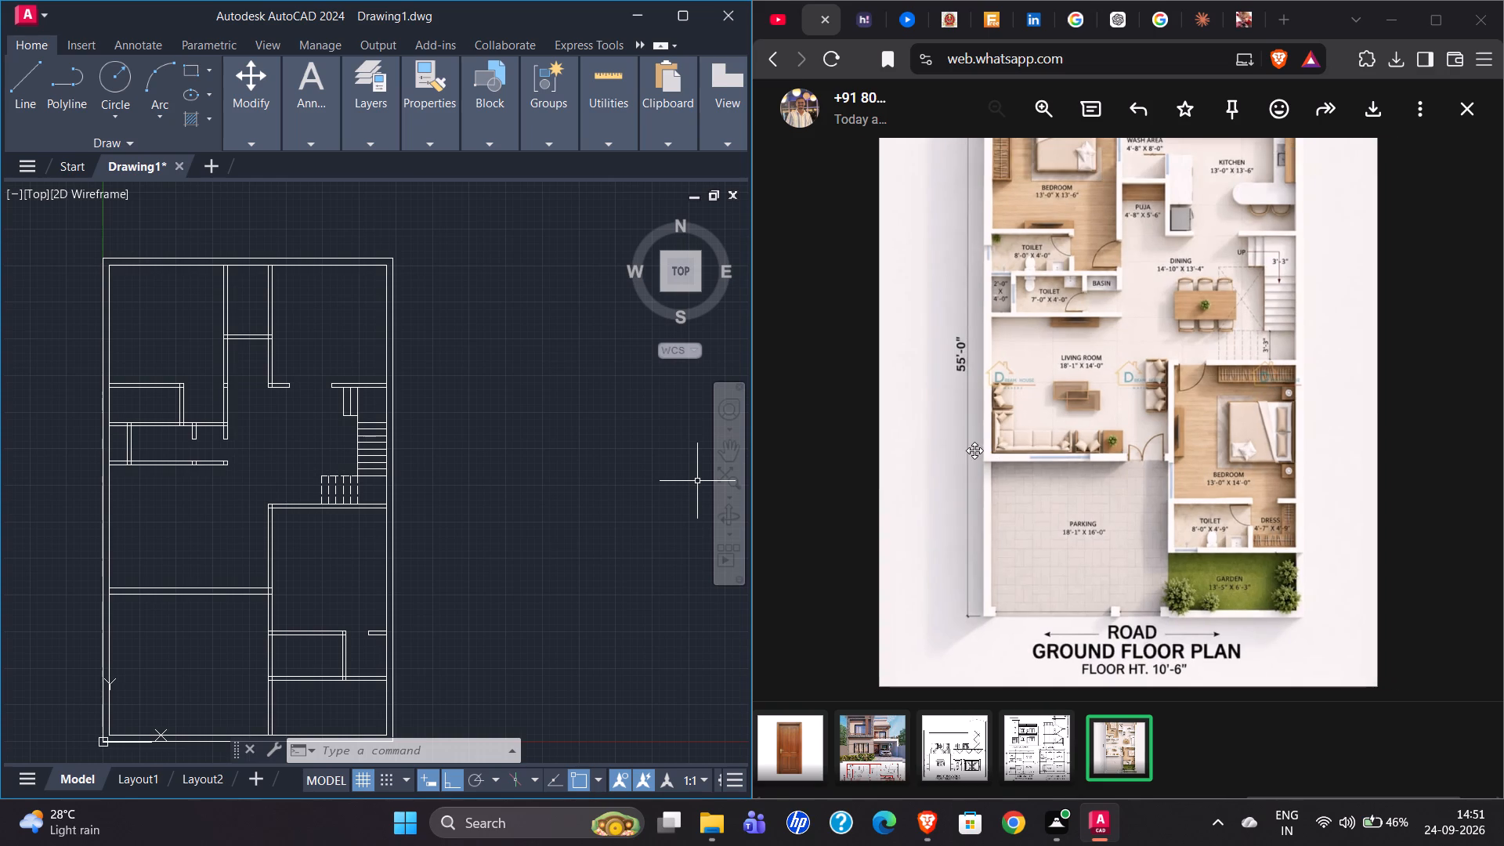
{"action": "scroll", "coordinate": [974, 450], "scroll_direction": "down", "scroll_amount": 2}
{"action": "scroll", "coordinate": [1233, 169], "scroll_direction": "up", "scroll_amount": 8}
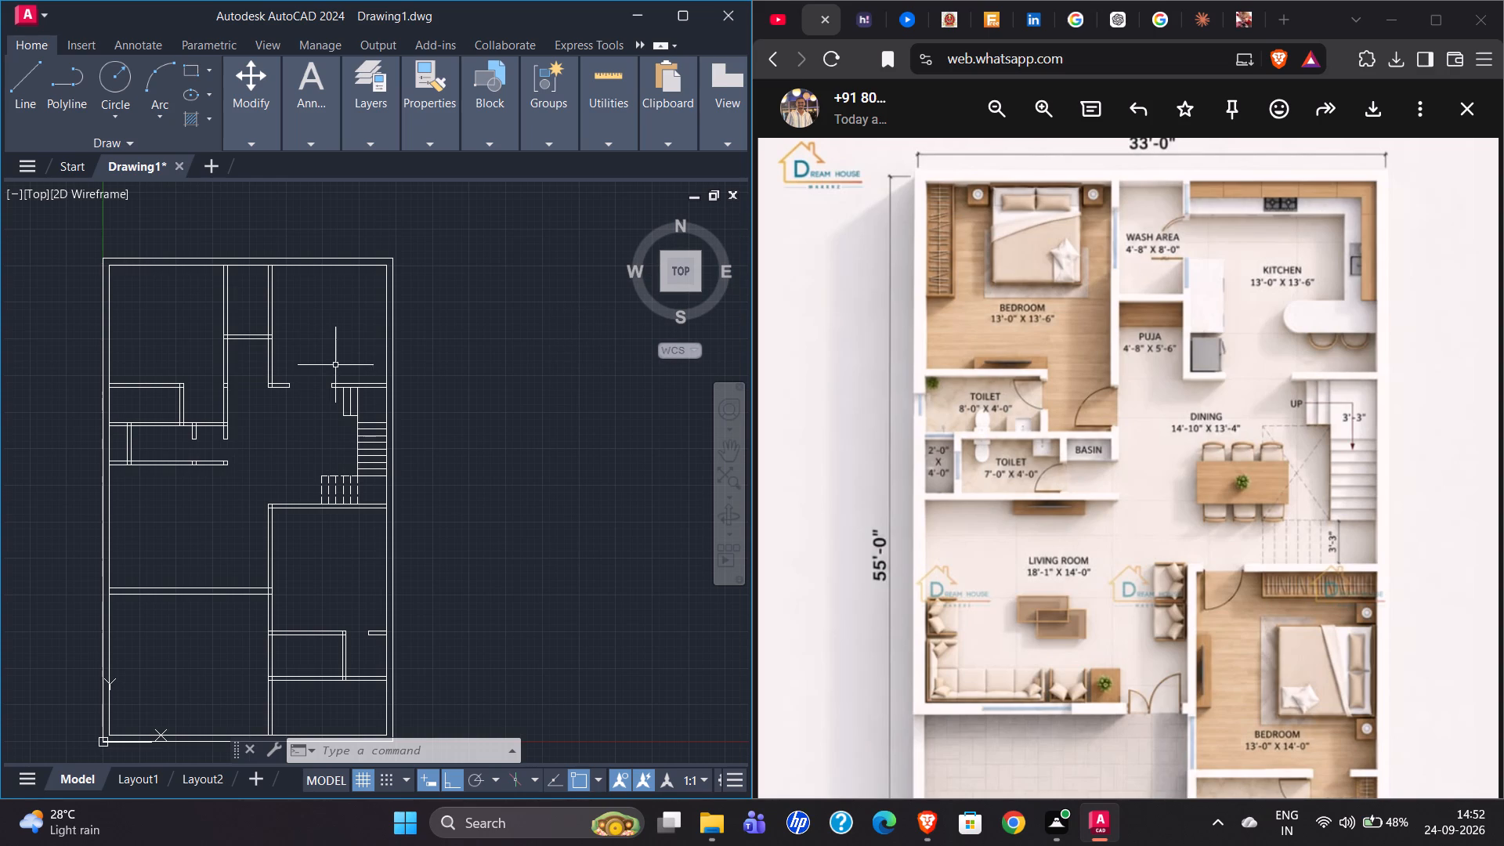
{"action": "scroll", "coordinate": [262, 308], "scroll_direction": "down", "scroll_amount": 1}
{"action": "scroll", "coordinate": [225, 296], "scroll_direction": "up", "scroll_amount": 4}
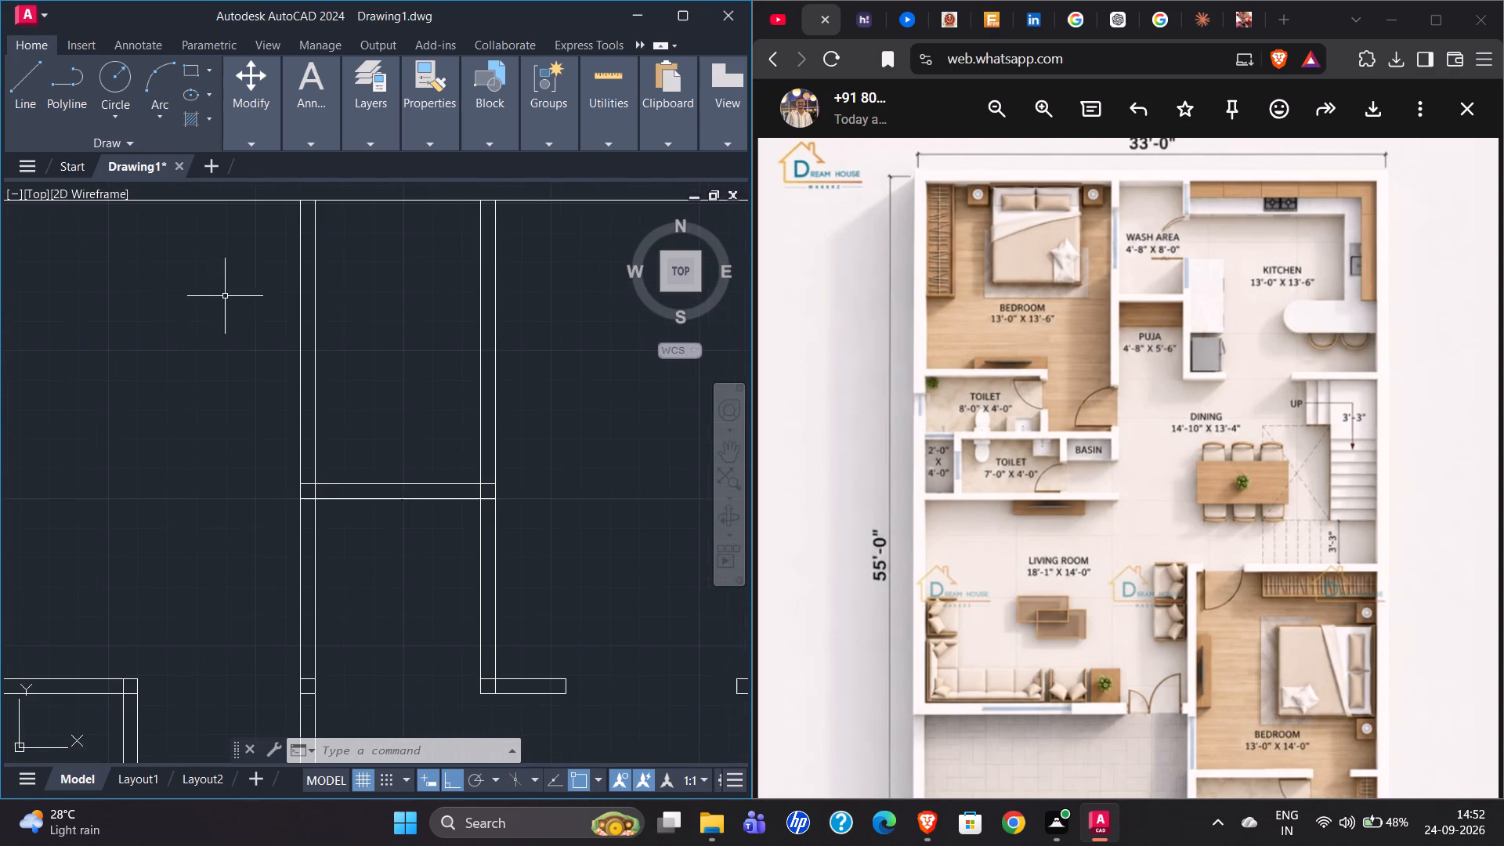
{"action": "scroll", "coordinate": [261, 346], "scroll_direction": "down", "scroll_amount": 3}
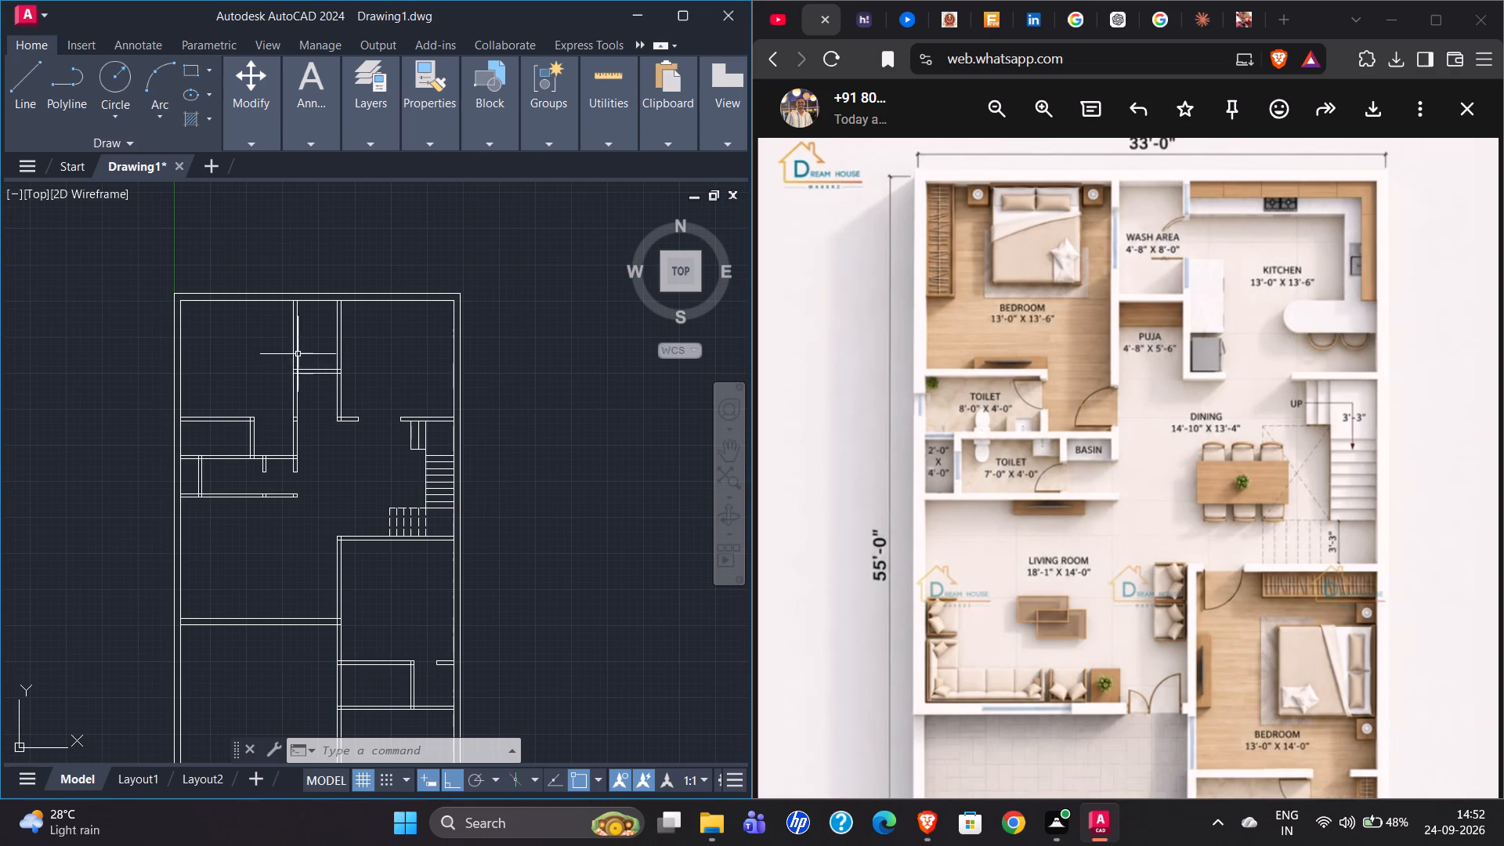
Trim the overlapping wall lines of the 8'-0" x 4'-0" toilet's north wall, at the west wall junction and at its northeast corner.
{"action": "type", "text": "TR"}
{"action": "key", "text": "Return"}
{"action": "scroll", "coordinate": [194, 316], "scroll_direction": "up", "scroll_amount": 3}
{"action": "scroll", "coordinate": [194, 316], "scroll_direction": "down", "scroll_amount": 1}
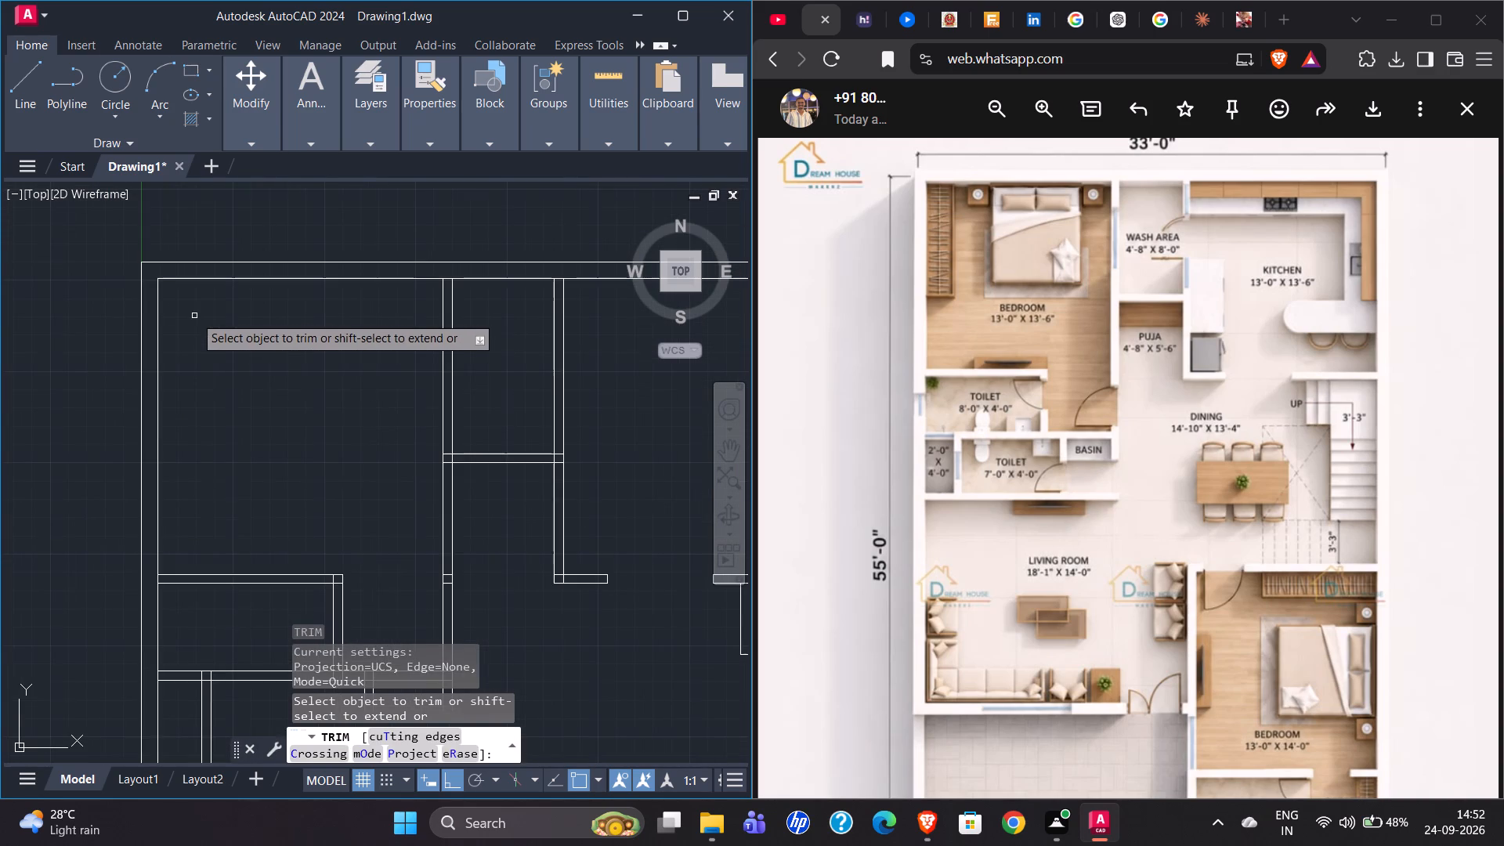
{"action": "scroll", "coordinate": [168, 643], "scroll_direction": "up", "scroll_amount": 4}
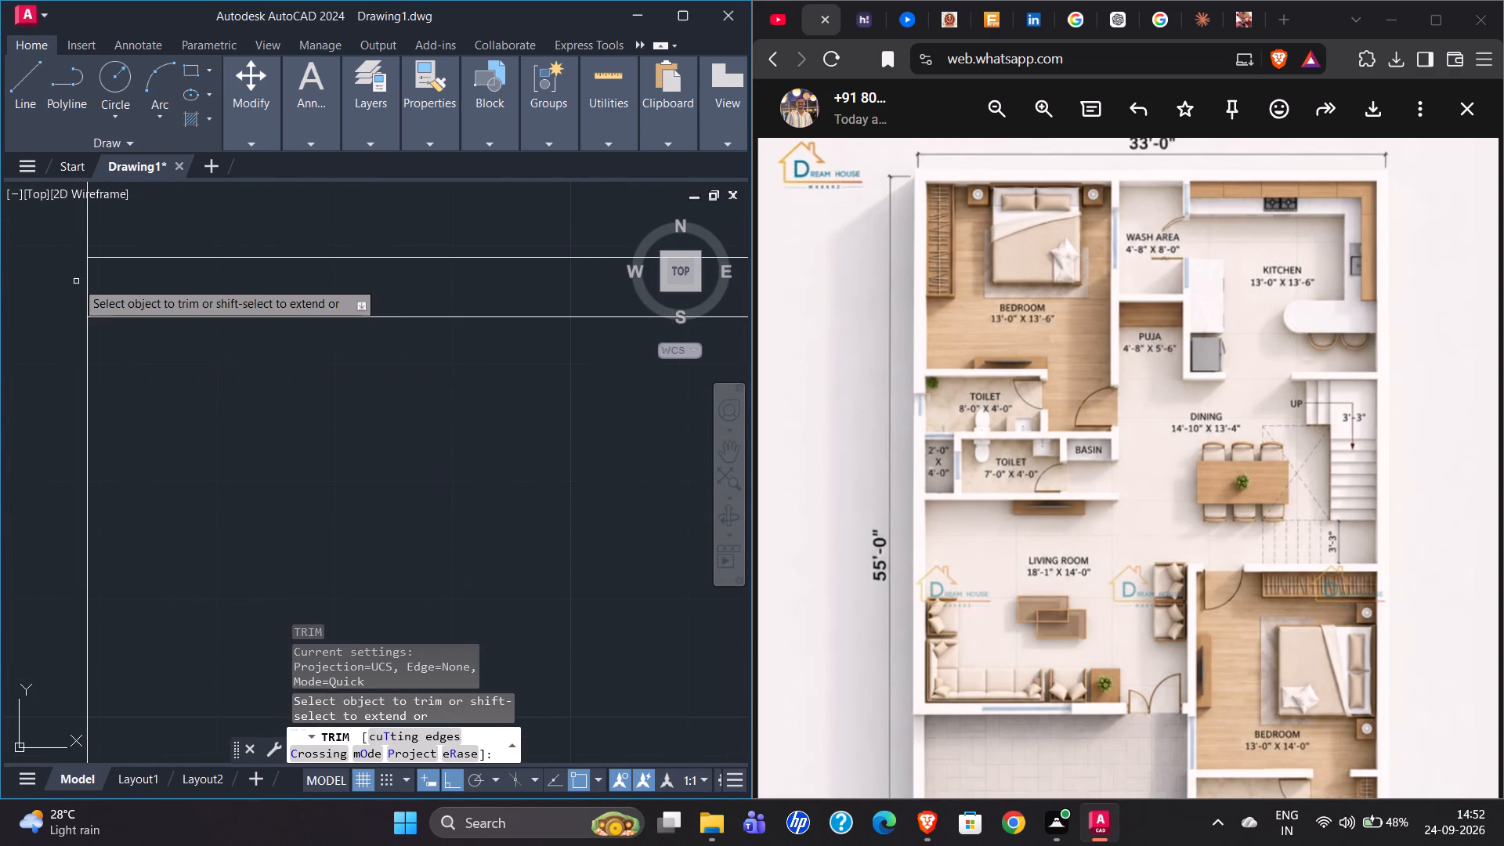
{"action": "left_click_drag", "start_coordinate": [76, 281], "coordinate": [125, 302]}
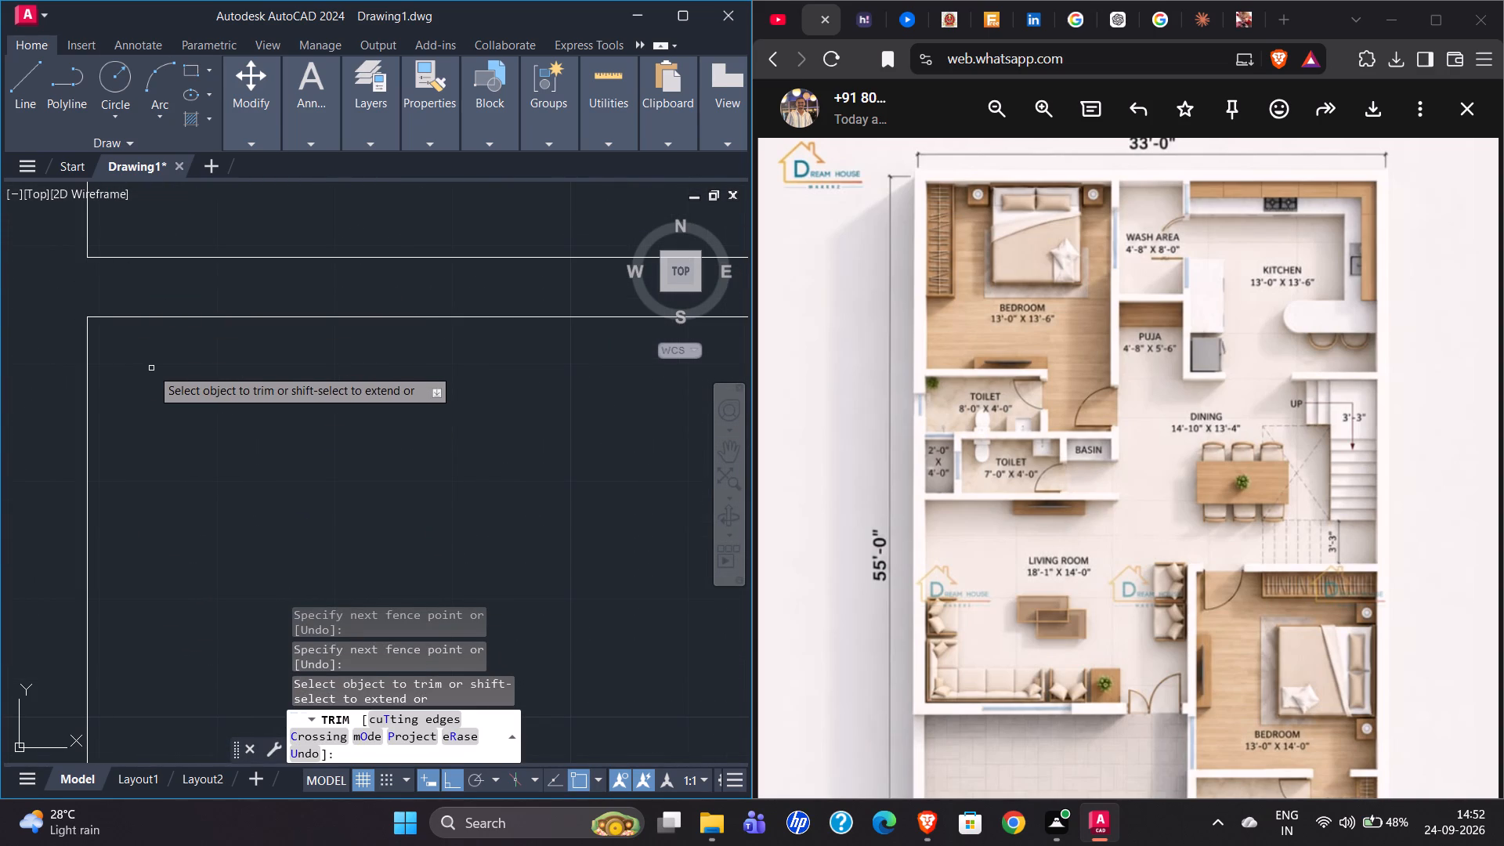
{"action": "scroll", "coordinate": [154, 368], "scroll_direction": "down", "scroll_amount": 4}
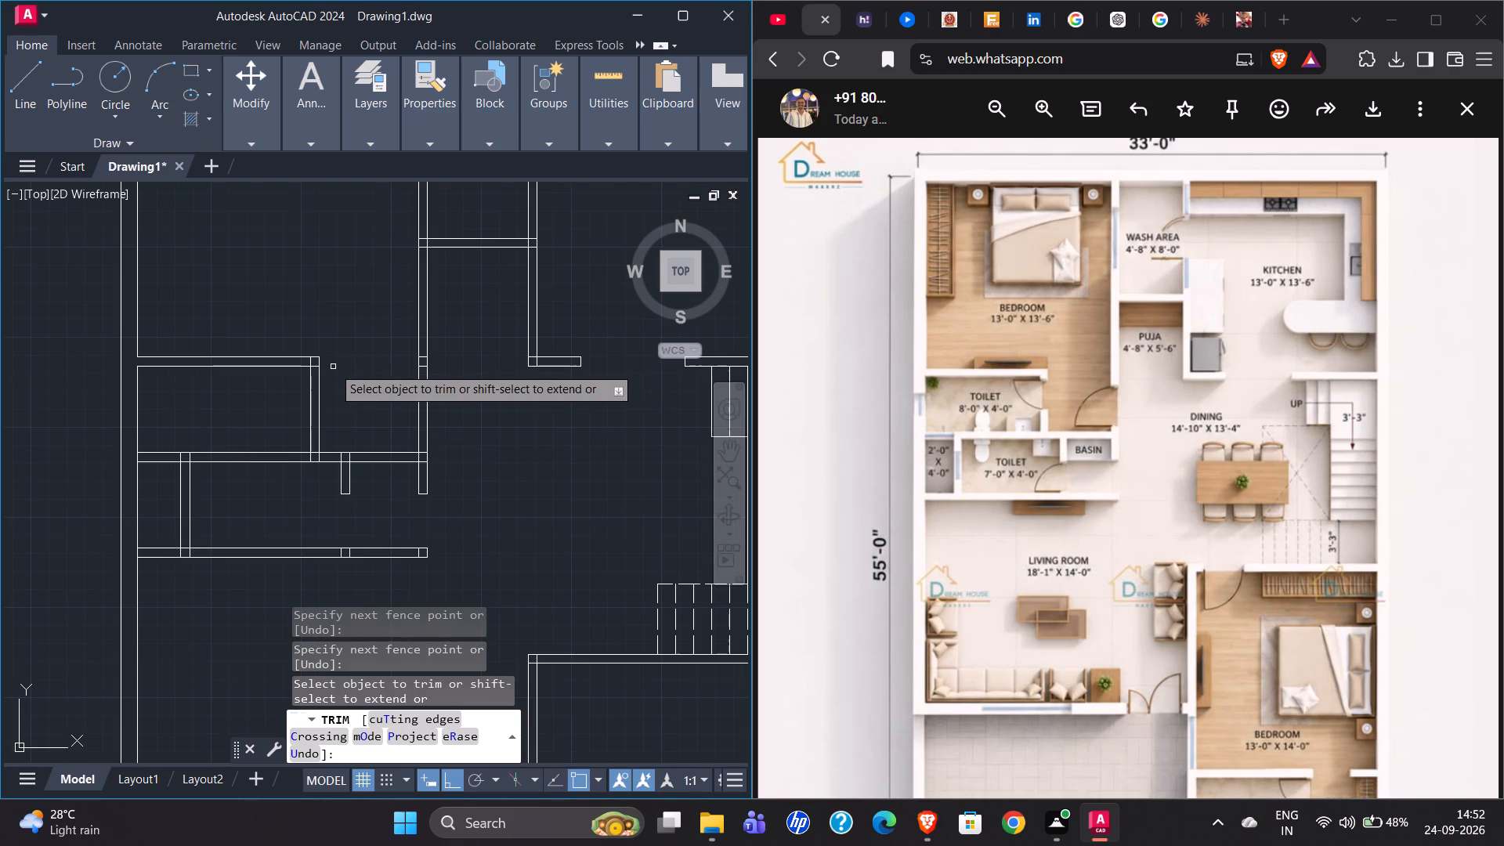
{"action": "scroll", "coordinate": [327, 367], "scroll_direction": "up", "scroll_amount": 3}
{"action": "left_click_drag", "start_coordinate": [253, 340], "coordinate": [273, 381]}
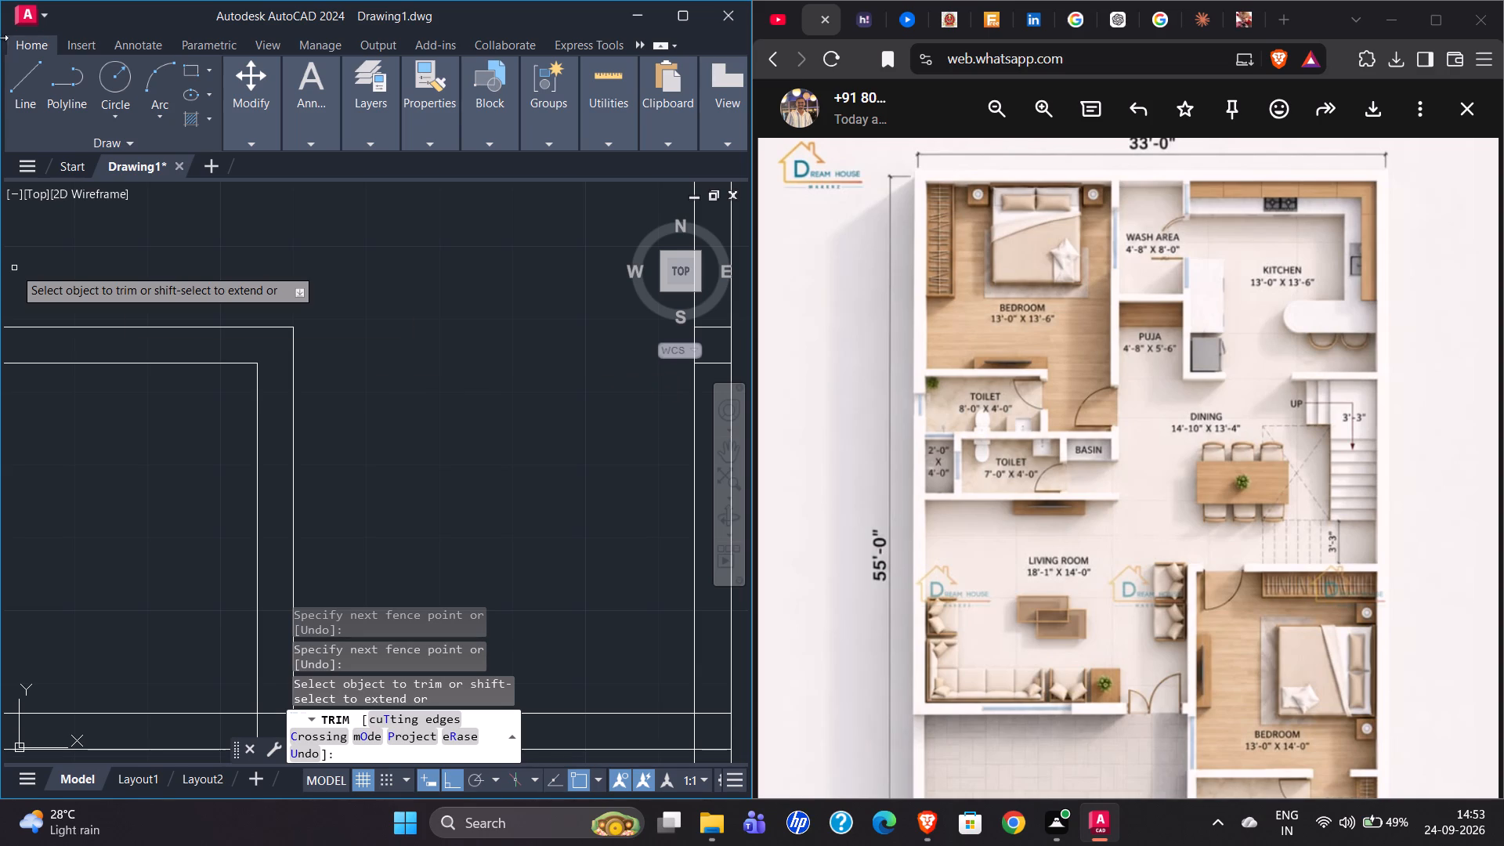
Trim the overlapping lines where the wall between the two rear toilets meets the west wall and the 2'-0" shaft's partition.
{"action": "scroll", "coordinate": [222, 313], "scroll_direction": "down", "scroll_amount": 2}
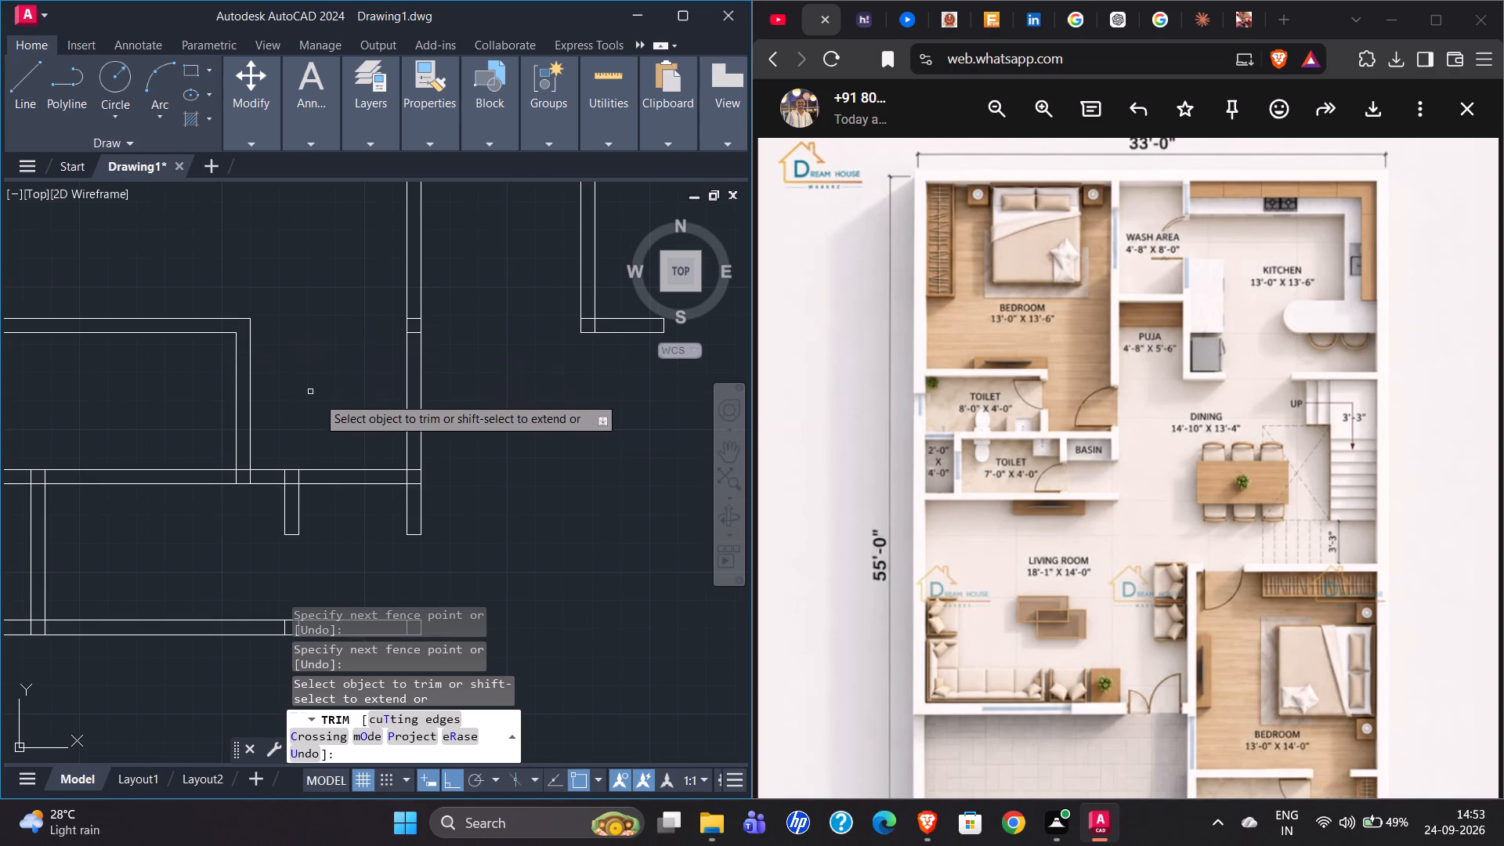
{"action": "scroll", "coordinate": [378, 428], "scroll_direction": "down", "scroll_amount": 2}
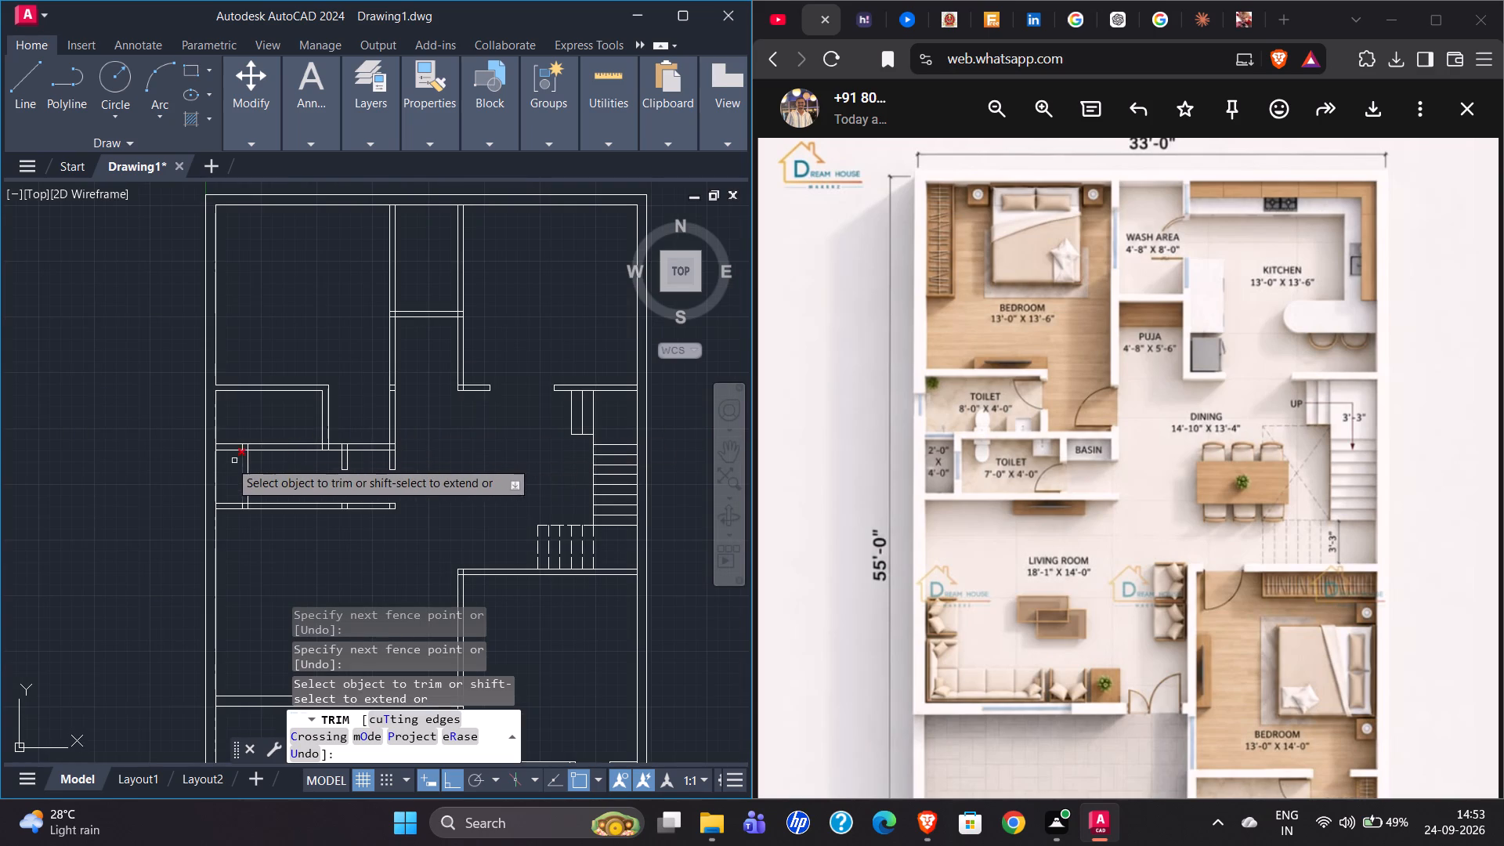
{"action": "scroll", "coordinate": [219, 461], "scroll_direction": "up", "scroll_amount": 3}
{"action": "left_click_drag", "start_coordinate": [192, 396], "coordinate": [222, 403]}
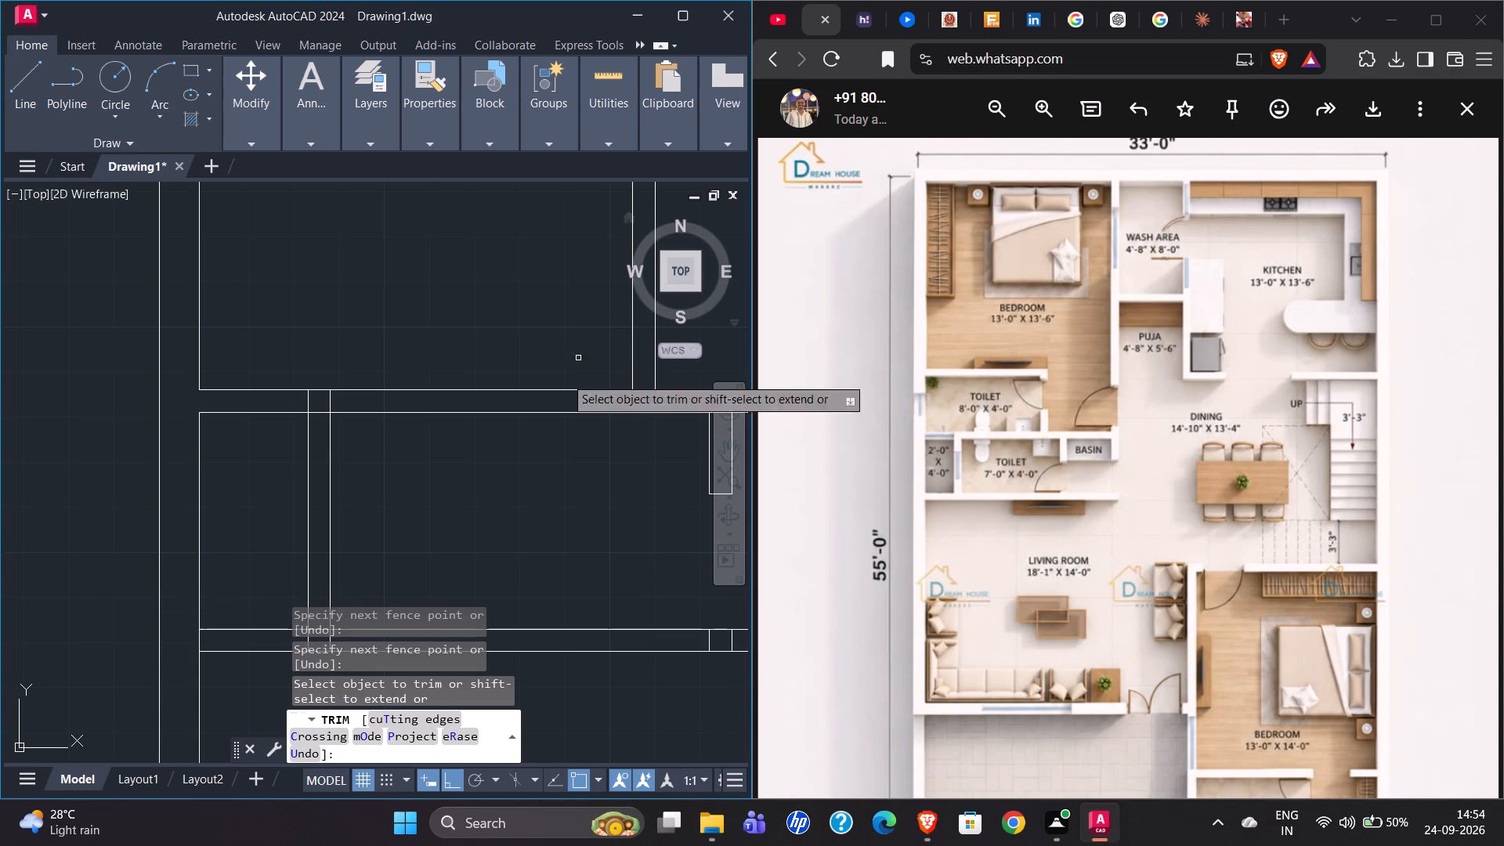
{"action": "left_click_drag", "start_coordinate": [295, 405], "coordinate": [334, 407]}
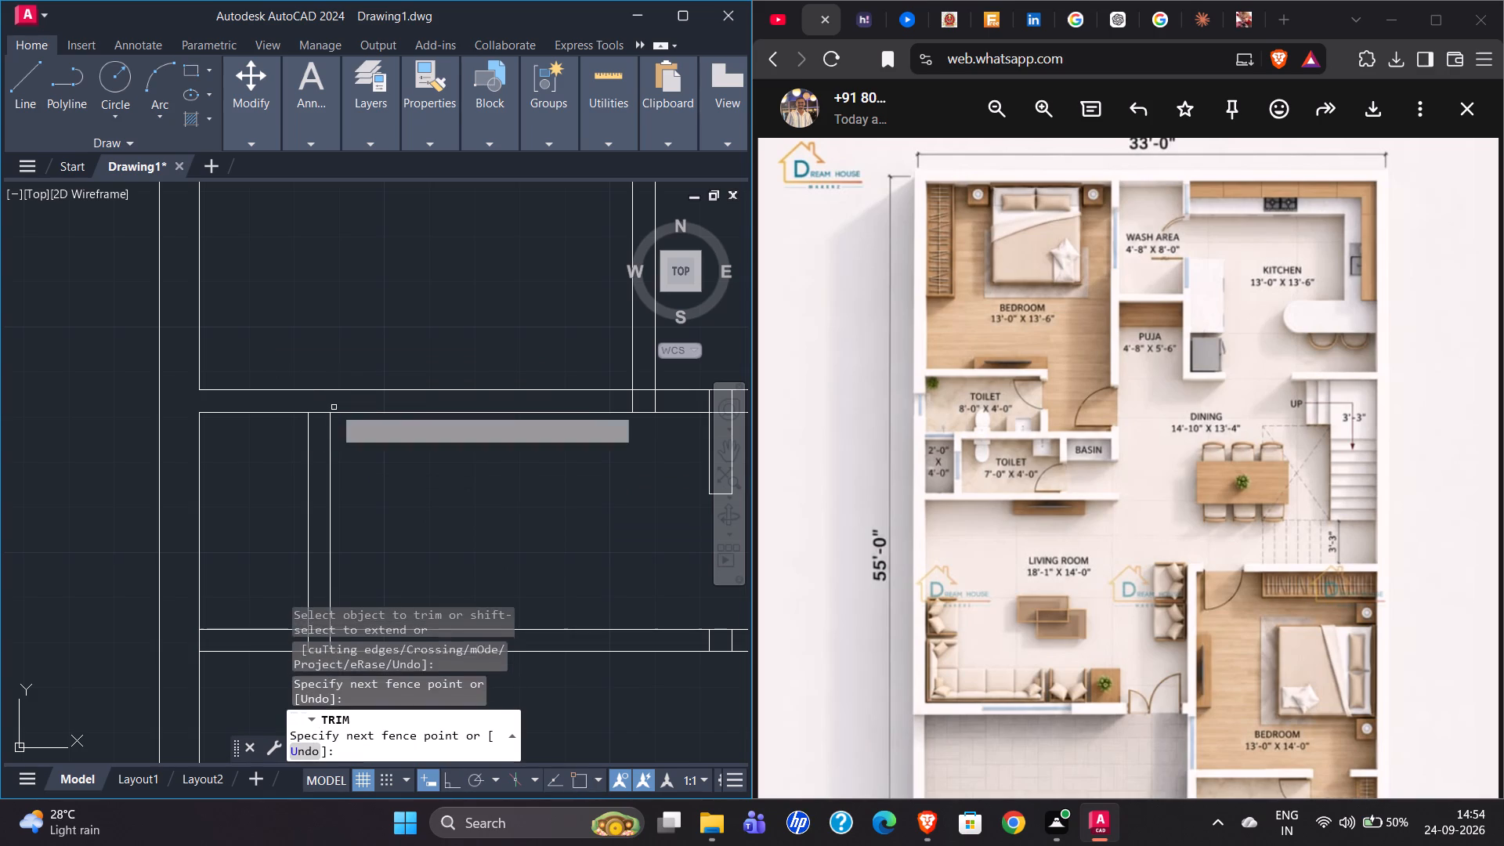
{"action": "left_click_drag", "start_coordinate": [323, 412], "coordinate": [323, 435]}
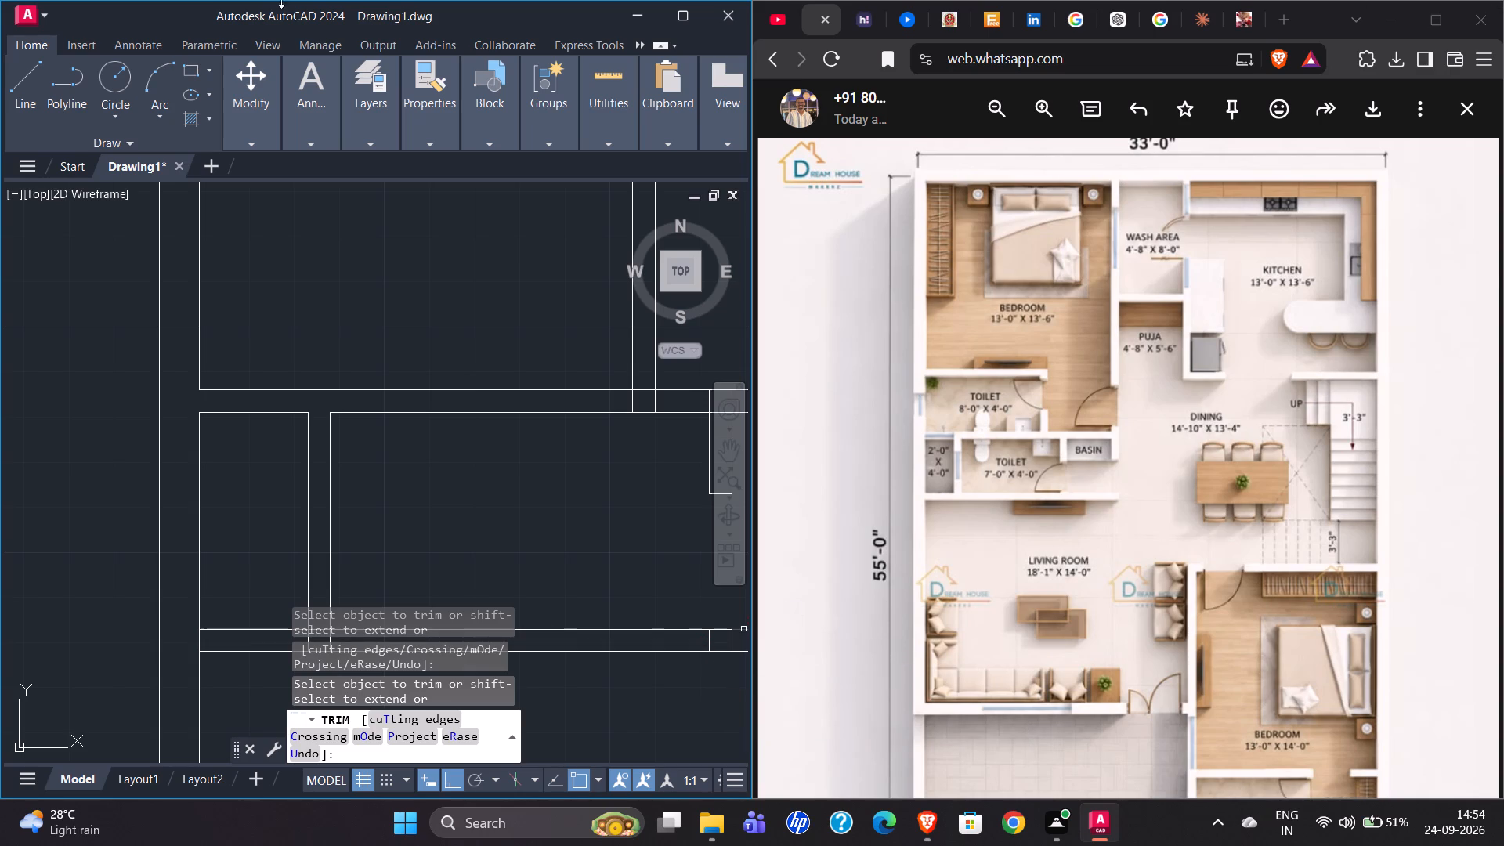
Trim the junctions of the upper toilet's east wall and the short basin stub with the wall between the two toilets.
{"action": "scroll", "coordinate": [334, 465], "scroll_direction": "down", "scroll_amount": 3}
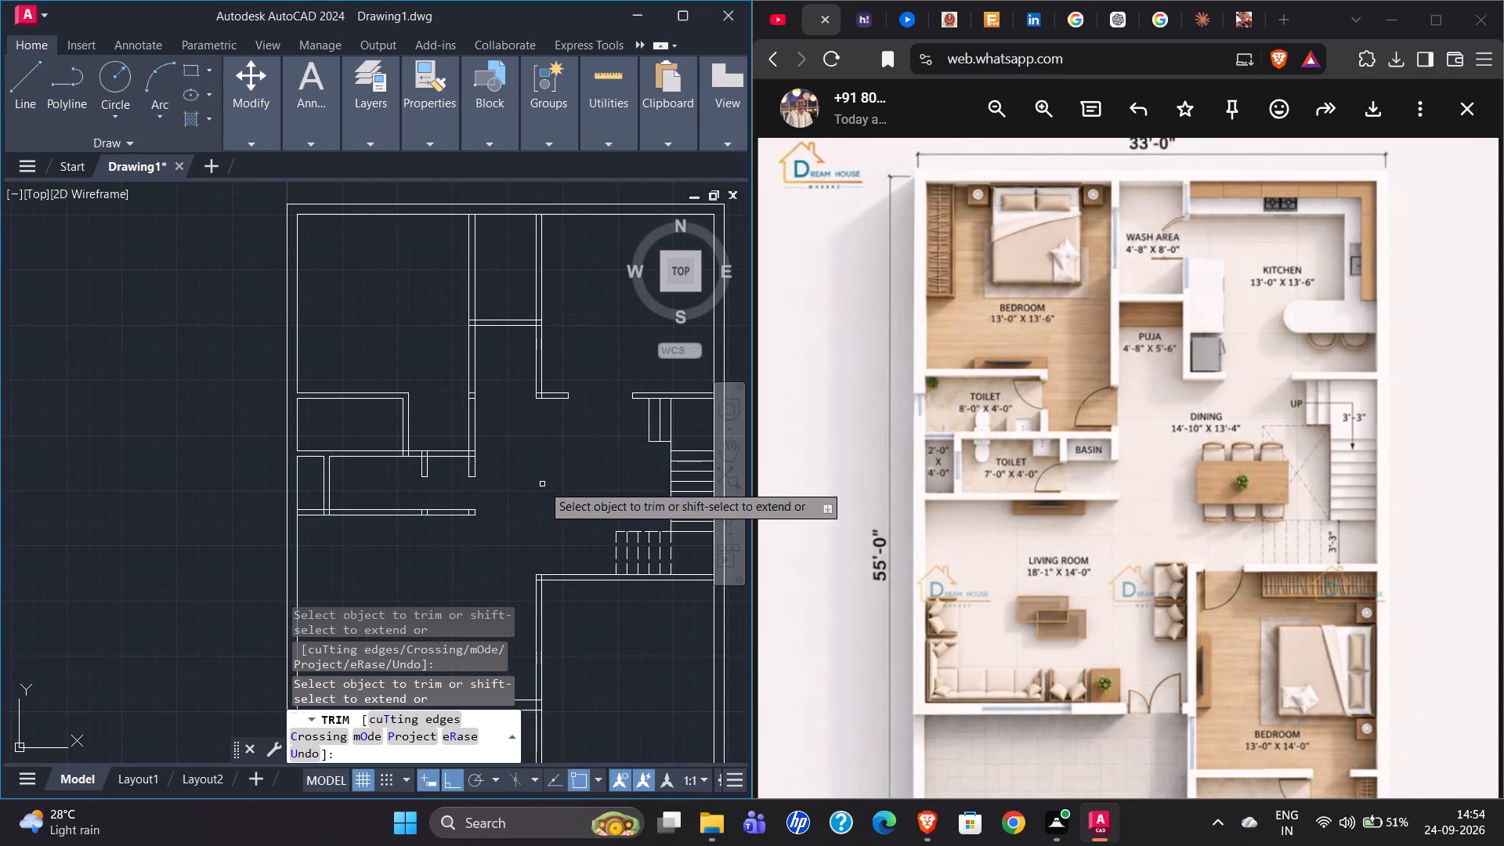
{"action": "scroll", "coordinate": [424, 457], "scroll_direction": "up", "scroll_amount": 4}
{"action": "left_click_drag", "start_coordinate": [330, 443], "coordinate": [377, 401]}
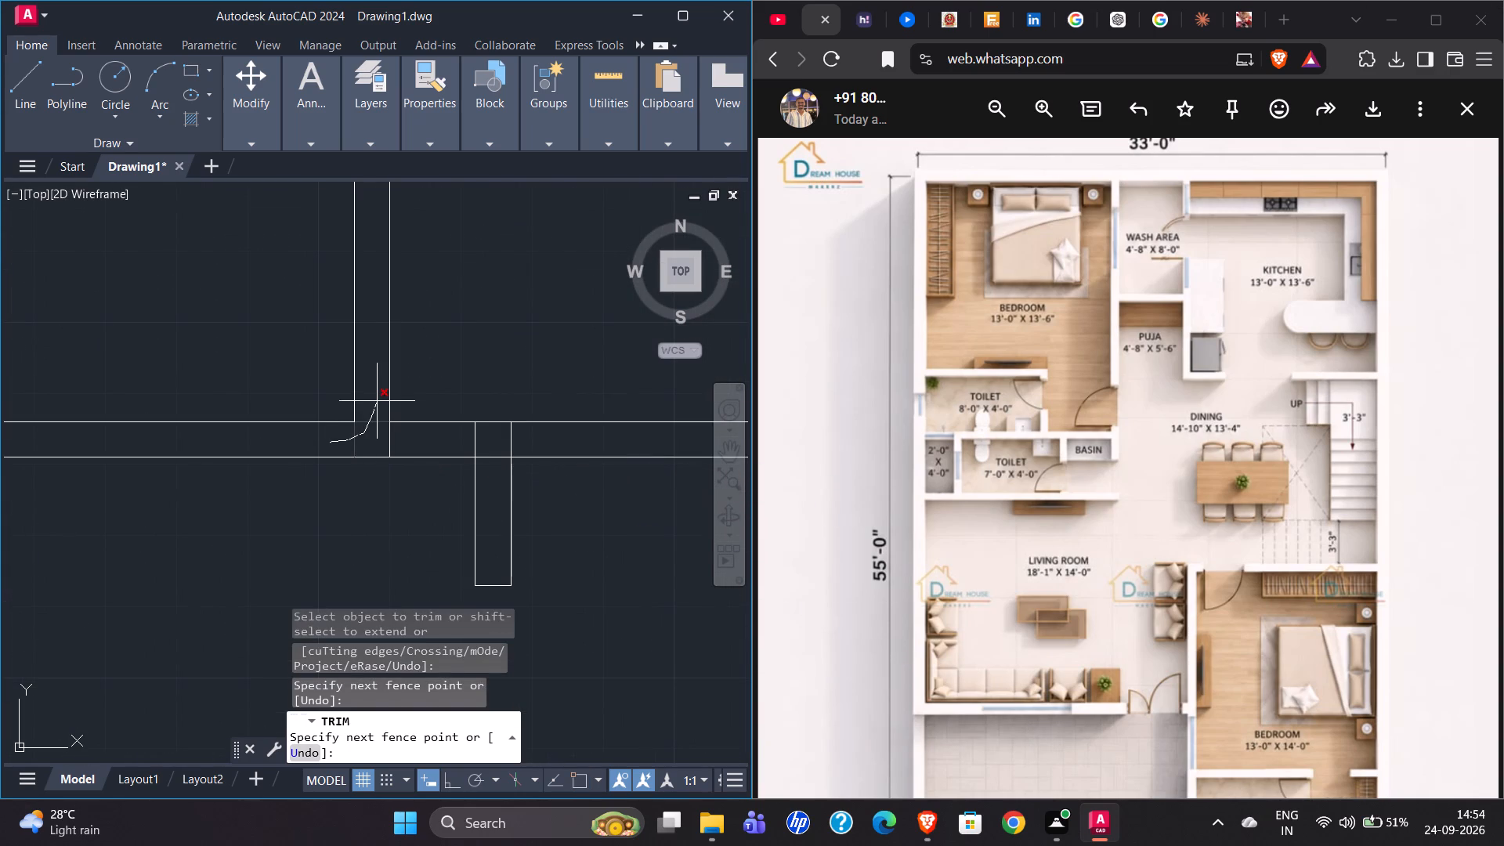
{"action": "left_click_drag", "start_coordinate": [377, 401], "coordinate": [376, 426]}
{"action": "left_click_drag", "start_coordinate": [391, 431], "coordinate": [415, 441]}
{"action": "left_click_drag", "start_coordinate": [468, 439], "coordinate": [479, 446]}
{"action": "left_click", "coordinate": [494, 461]}
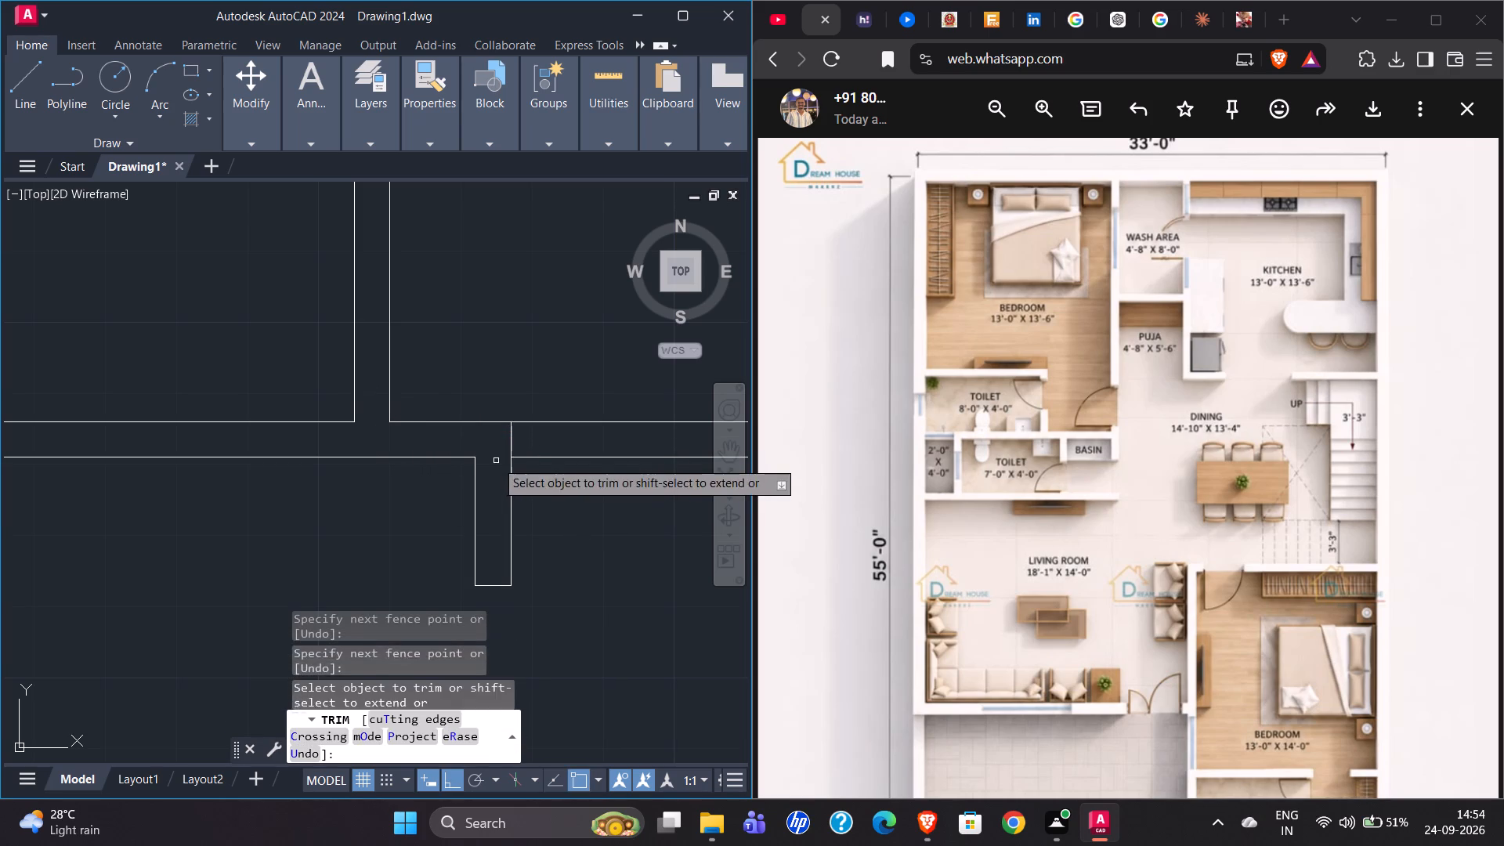
{"action": "left_click", "coordinate": [515, 443]}
{"action": "left_click", "coordinate": [507, 443]}
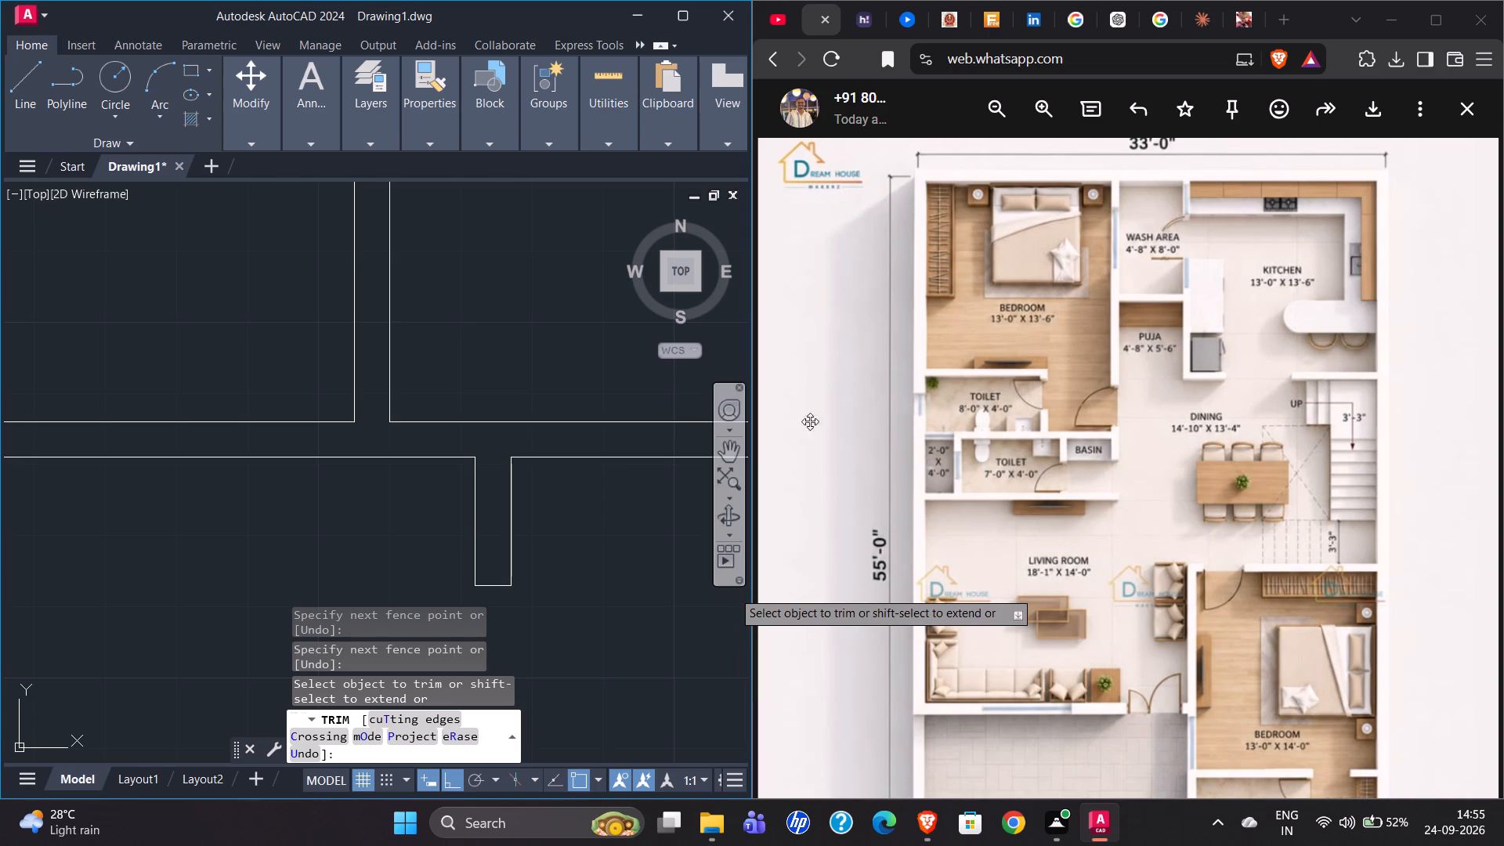
Trim away the two short cross lines in the rear bedroom's east wall, level with the upper toilet's north wall.
{"action": "scroll", "coordinate": [444, 555], "scroll_direction": "down", "scroll_amount": 2}
{"action": "scroll", "coordinate": [552, 336], "scroll_direction": "up", "scroll_amount": 4}
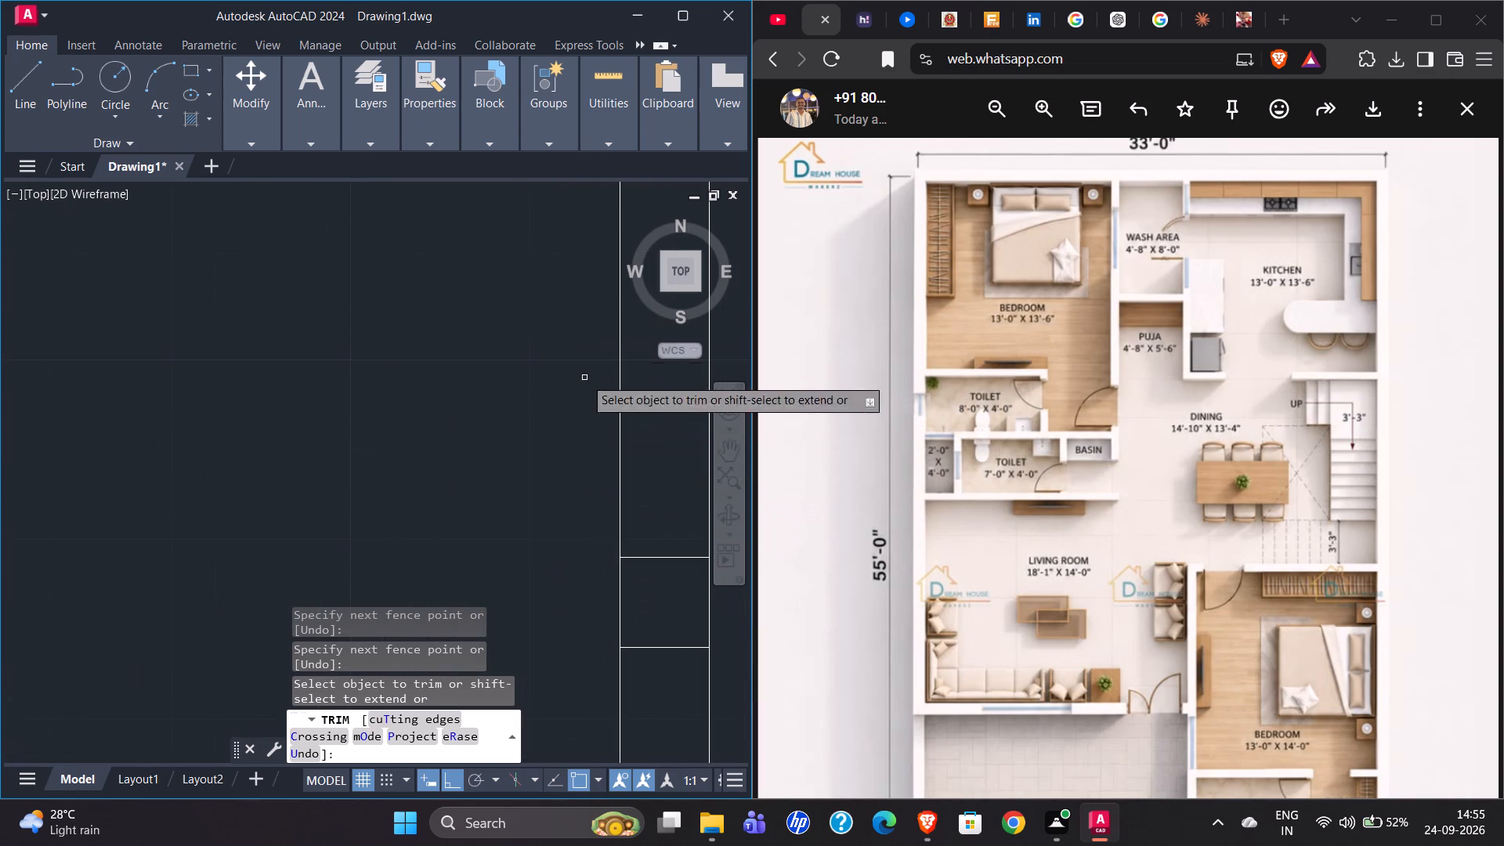
{"action": "left_click_drag", "start_coordinate": [655, 493], "coordinate": [671, 676]}
Clean up the 7'-0" x 4'-0" toilet's south wall by trimming its short inner cross lines and the shaft partition junction.
{"action": "scroll", "coordinate": [456, 379], "scroll_direction": "down", "scroll_amount": 3}
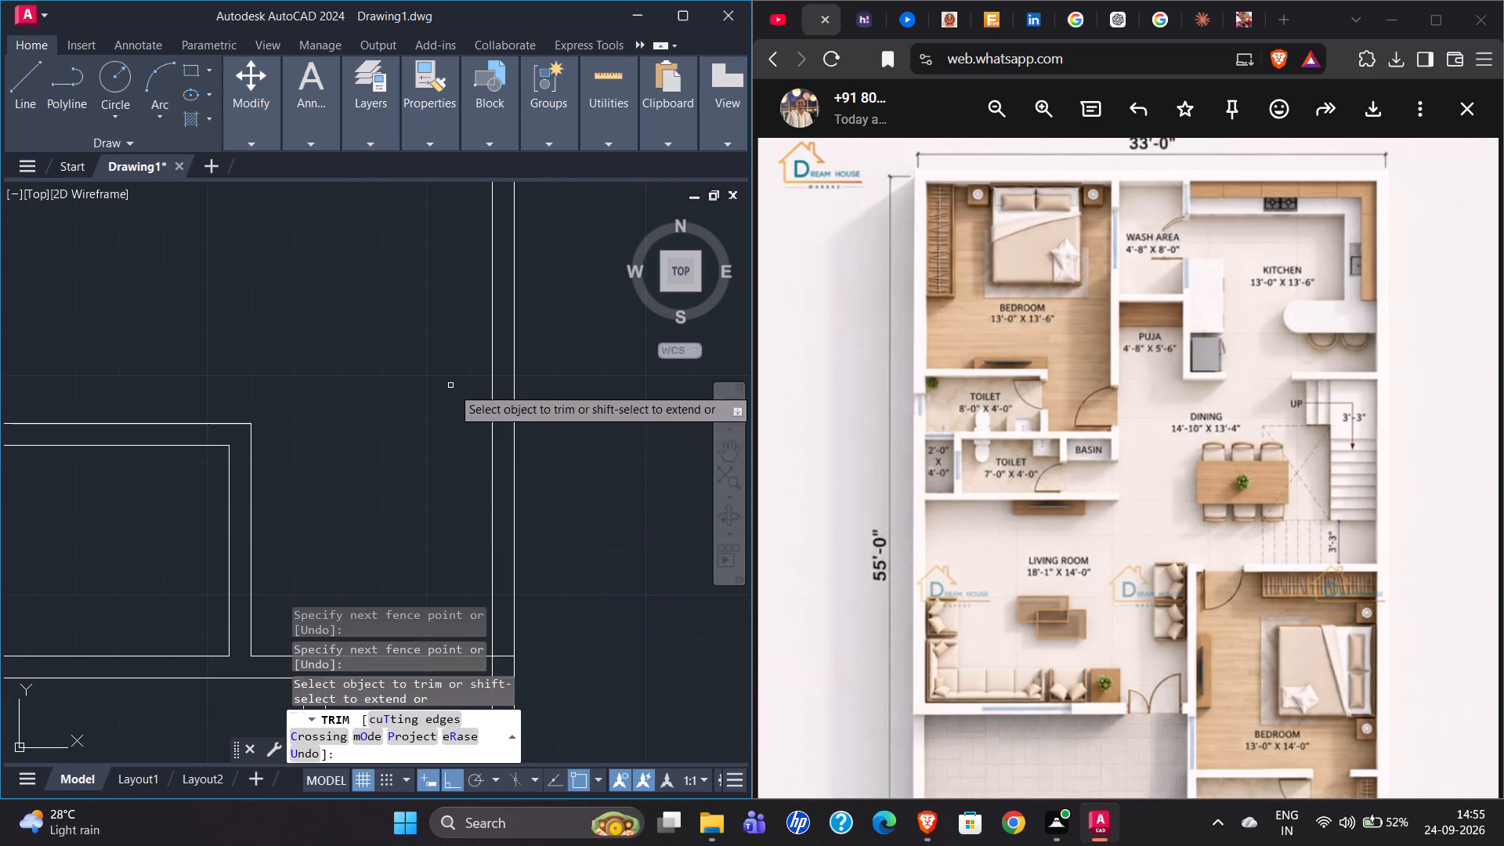
{"action": "scroll", "coordinate": [570, 369], "scroll_direction": "down", "scroll_amount": 3}
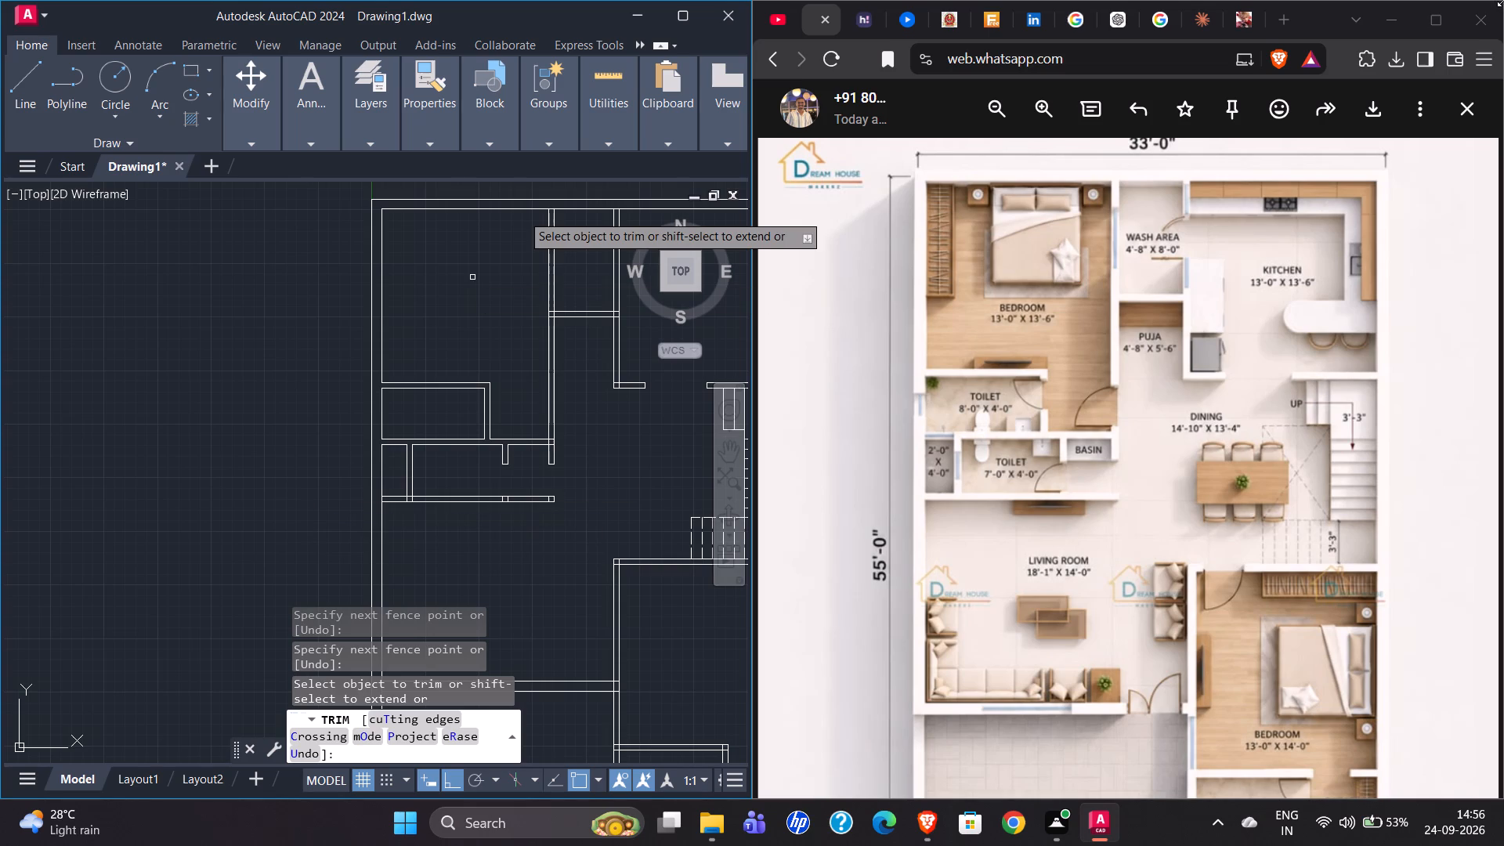
{"action": "scroll", "coordinate": [534, 530], "scroll_direction": "up", "scroll_amount": 4}
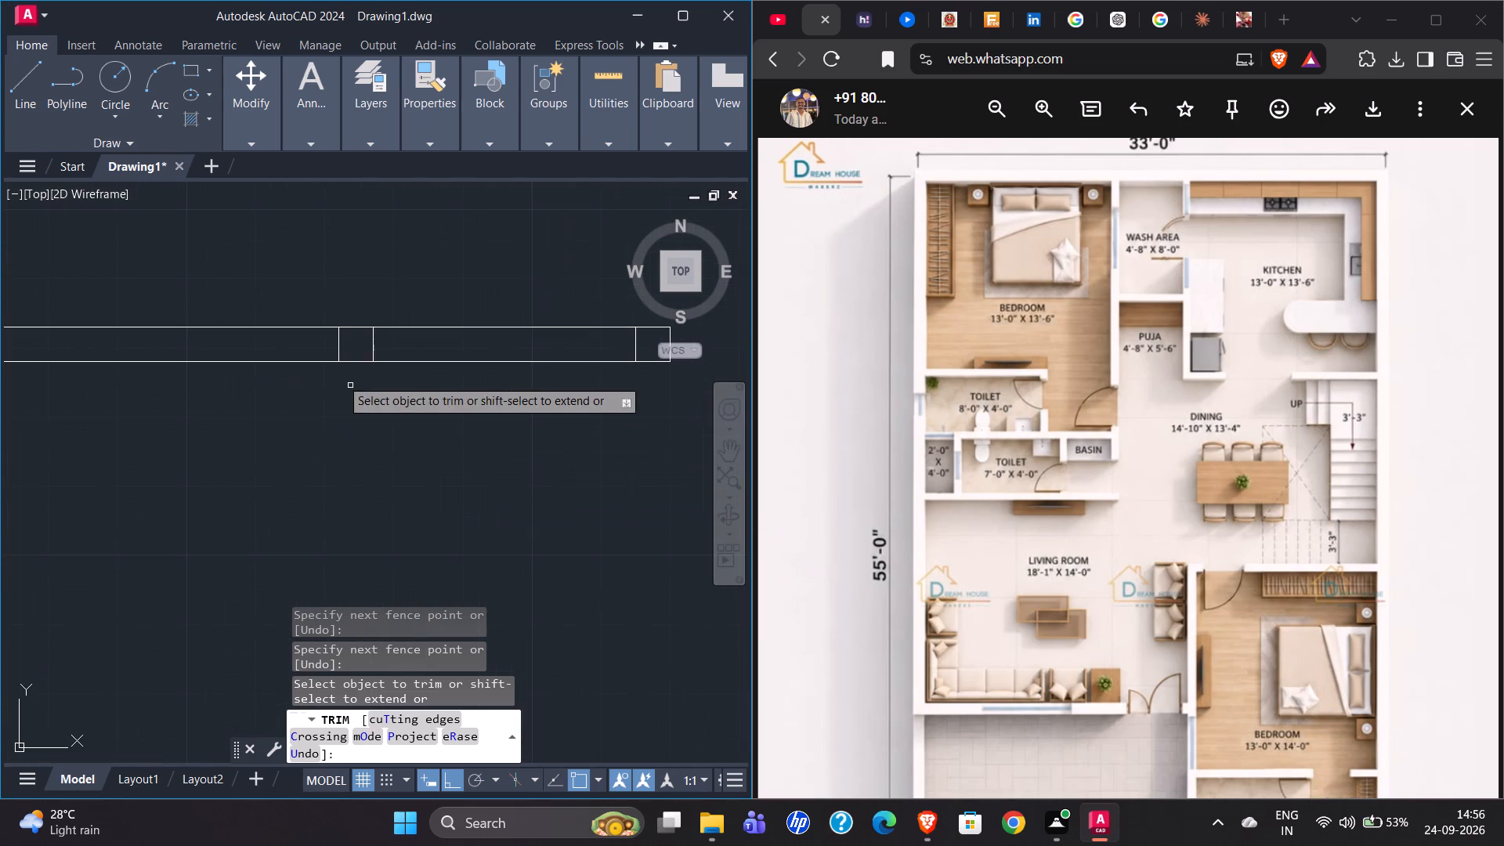
{"action": "left_click_drag", "start_coordinate": [321, 346], "coordinate": [394, 349]}
{"action": "scroll", "coordinate": [327, 384], "scroll_direction": "down", "scroll_amount": 3}
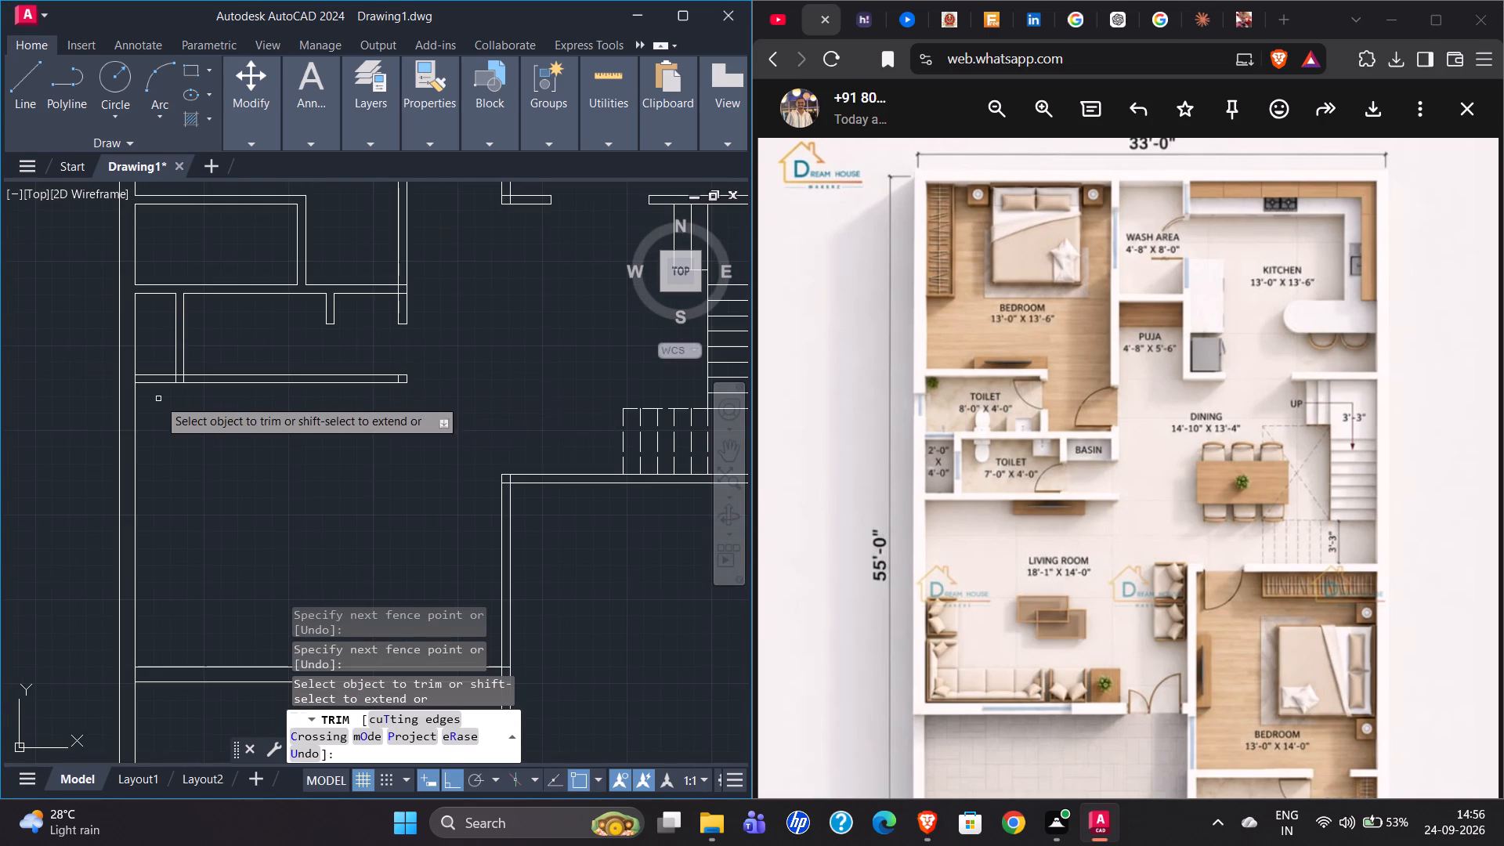
{"action": "scroll", "coordinate": [178, 375], "scroll_direction": "up", "scroll_amount": 4}
{"action": "left_click_drag", "start_coordinate": [200, 352], "coordinate": [160, 398]}
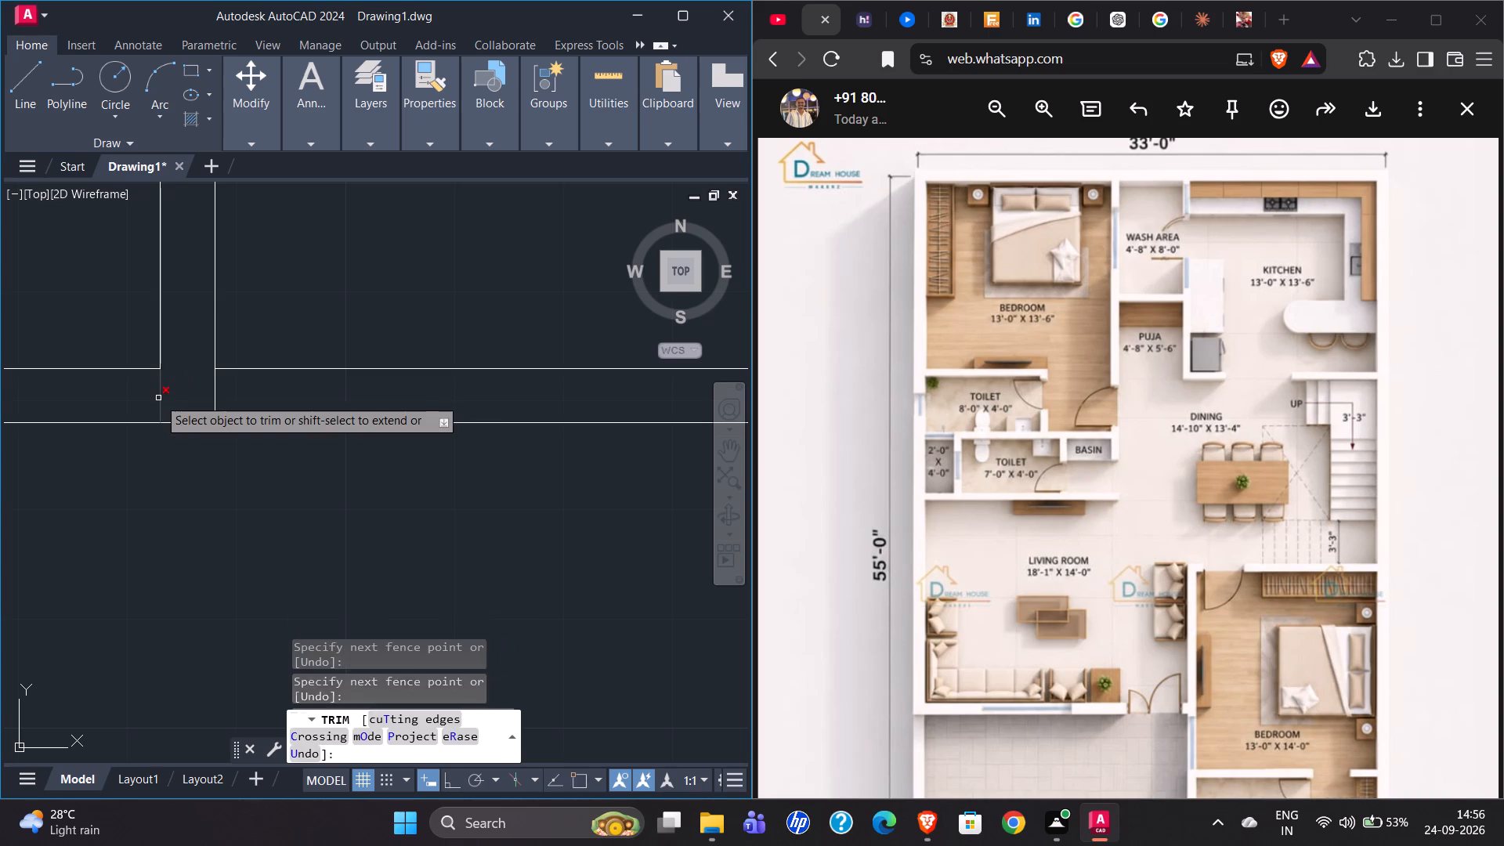
{"action": "left_click_drag", "start_coordinate": [158, 398], "coordinate": [262, 399]}
{"action": "left_click_drag", "start_coordinate": [249, 399], "coordinate": [164, 405]}
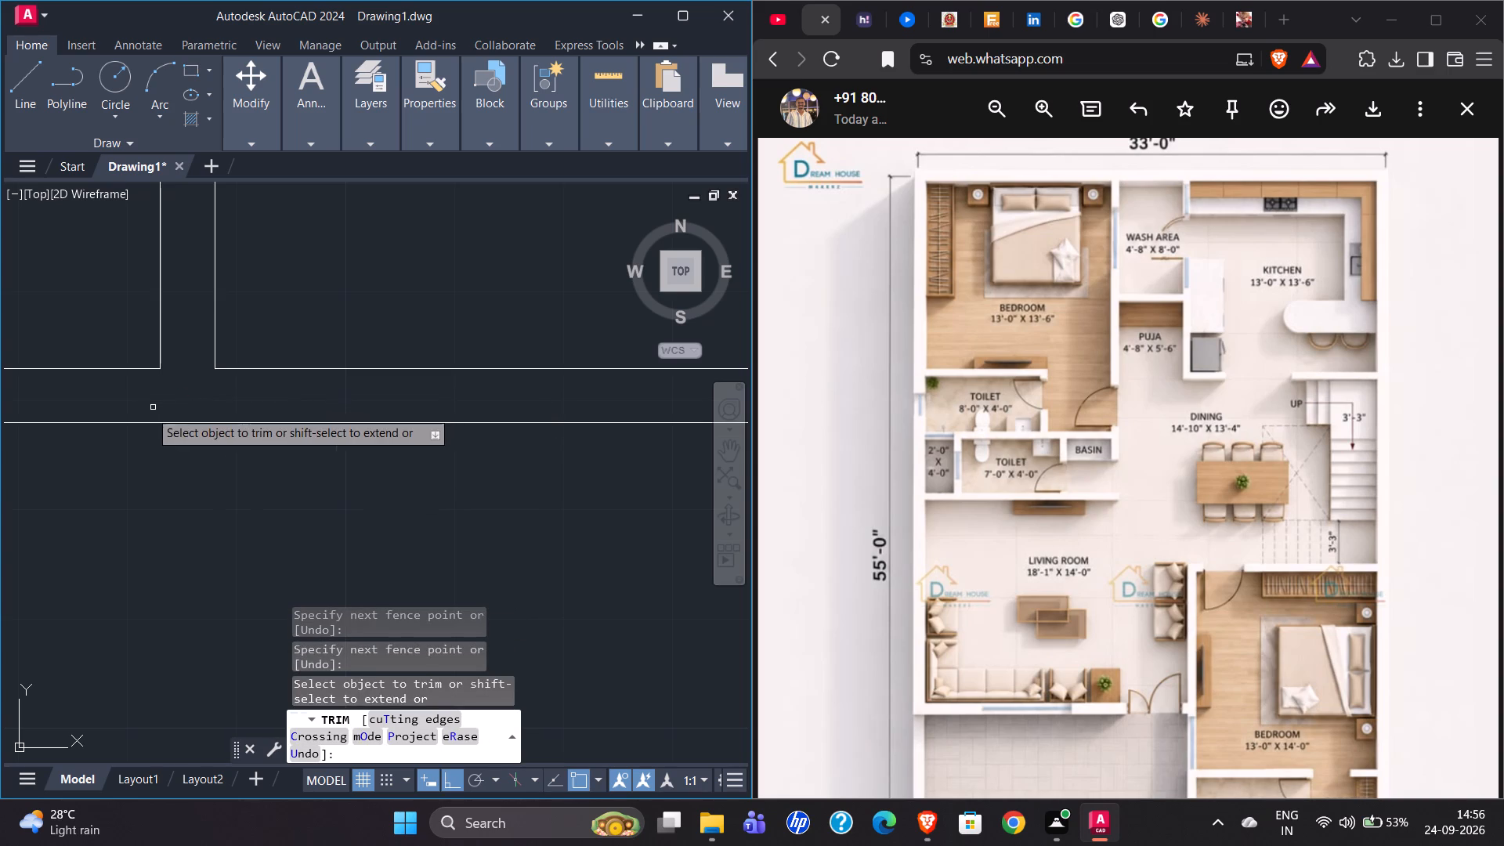
{"action": "scroll", "coordinate": [134, 433], "scroll_direction": "down", "scroll_amount": 3}
{"action": "scroll", "coordinate": [483, 457], "scroll_direction": "up", "scroll_amount": 3}
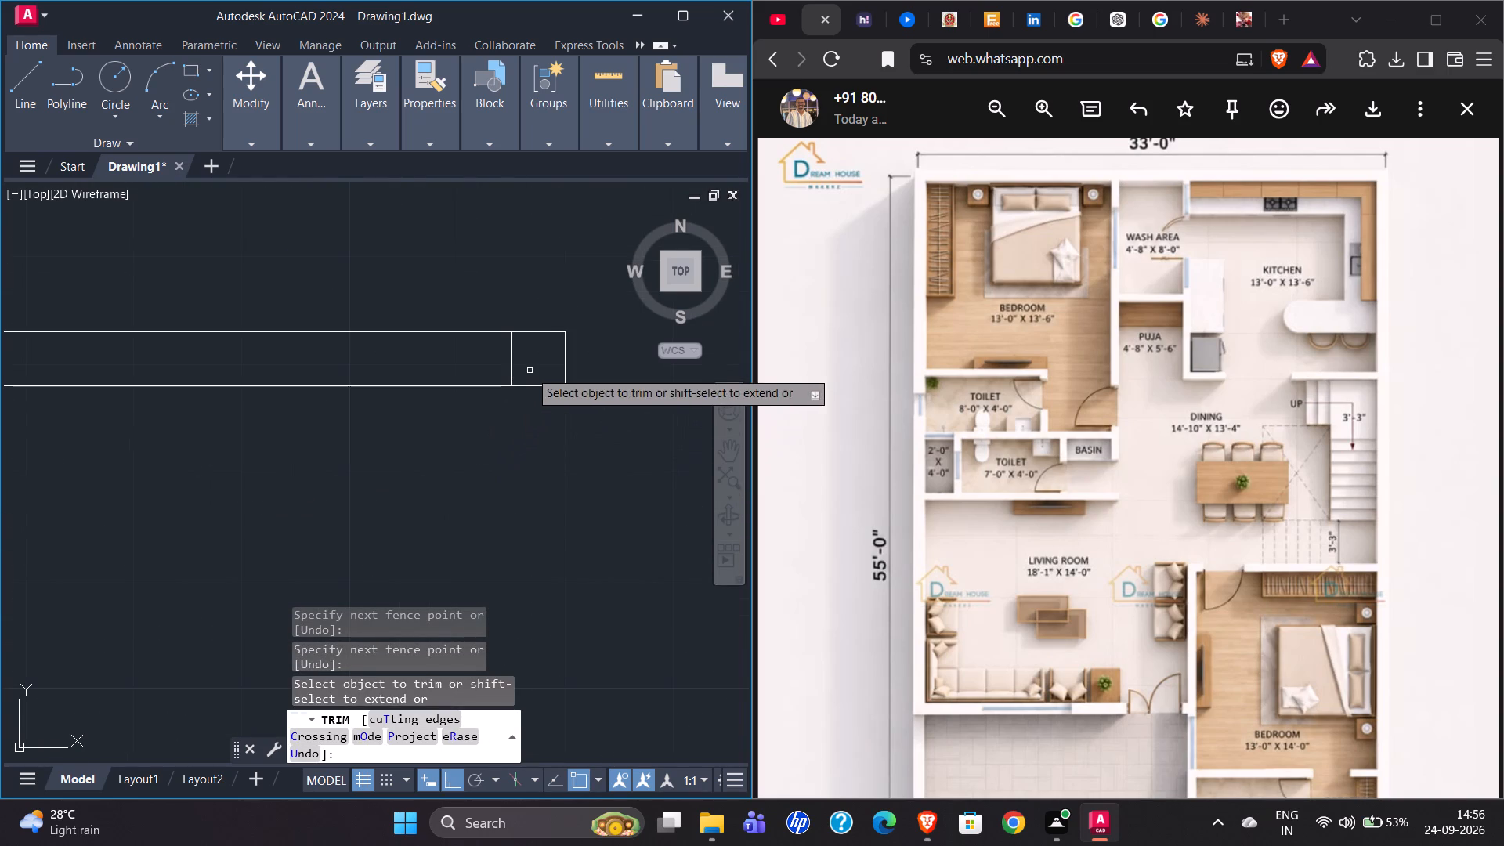
{"action": "left_click_drag", "start_coordinate": [530, 361], "coordinate": [480, 369]}
Trim the overlapping lines where the wall between the two toilets meets the rear bedroom's east wall.
{"action": "scroll", "coordinate": [267, 426], "scroll_direction": "down", "scroll_amount": 2}
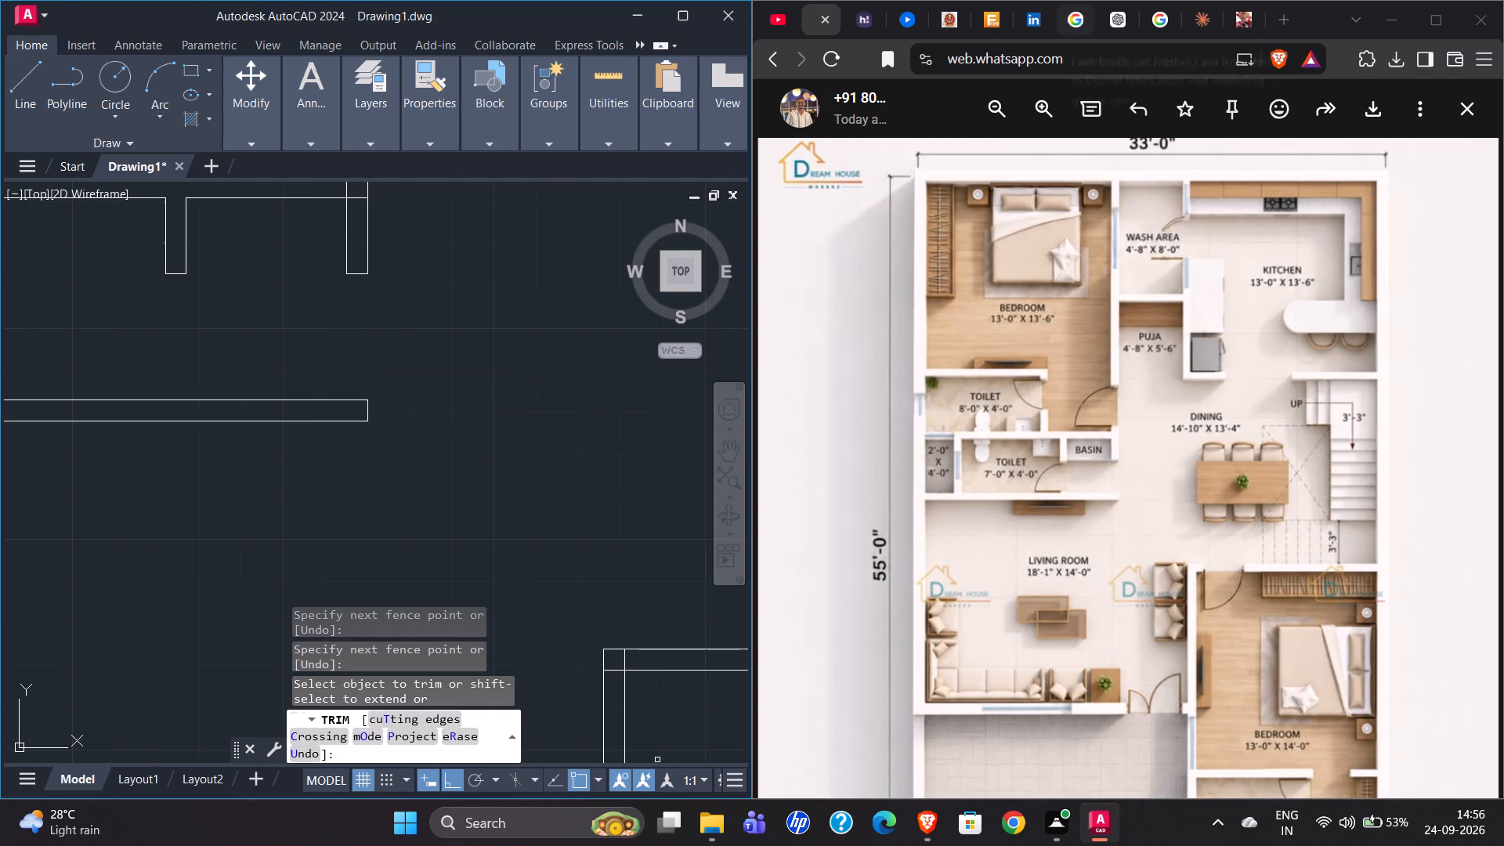
{"action": "scroll", "coordinate": [159, 497], "scroll_direction": "down", "scroll_amount": 1}
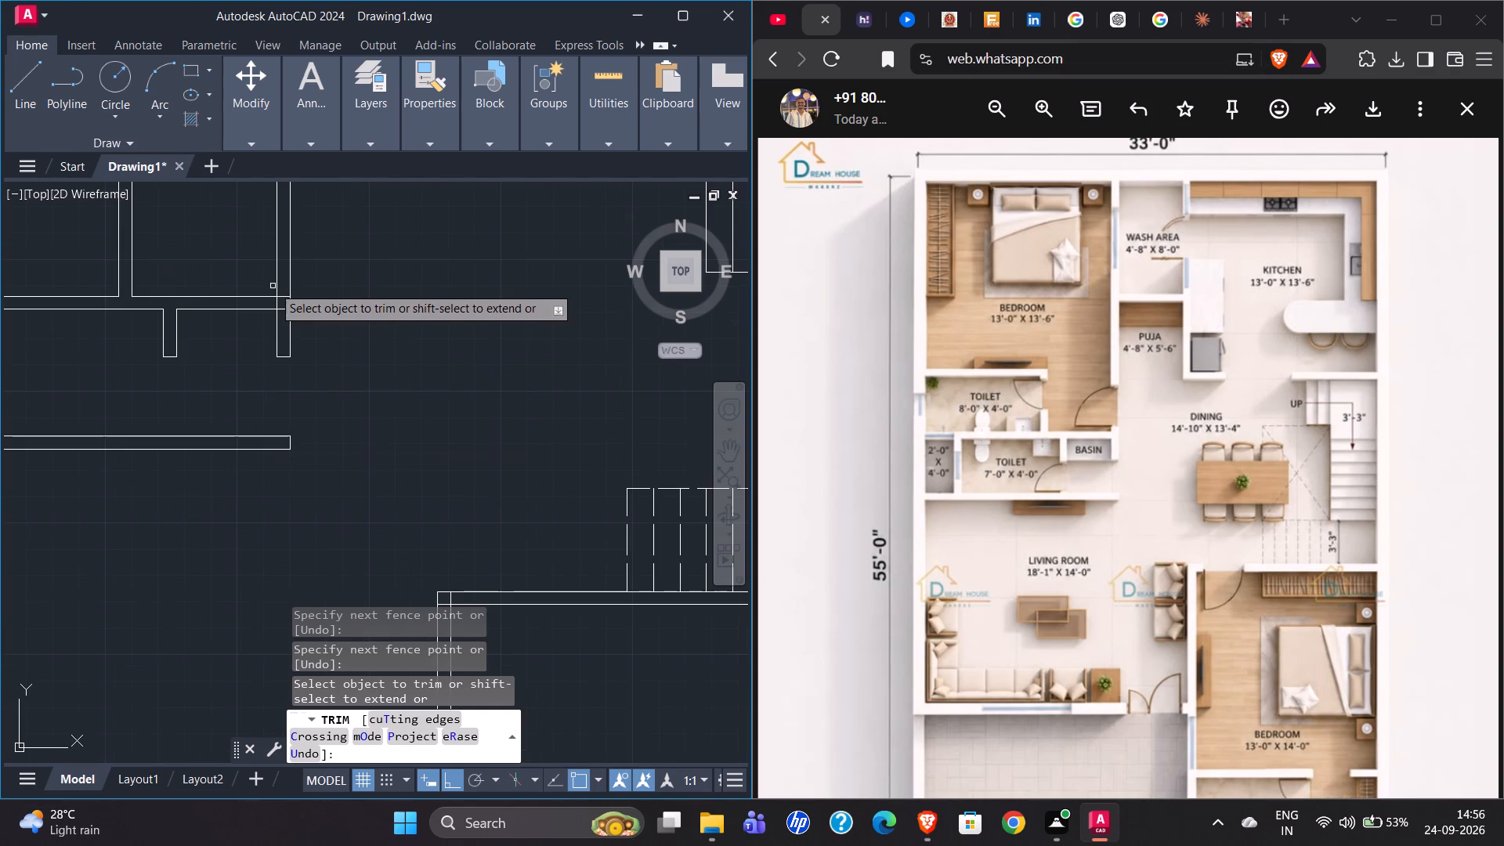
{"action": "scroll", "coordinate": [273, 280], "scroll_direction": "up", "scroll_amount": 3}
{"action": "left_click_drag", "start_coordinate": [313, 334], "coordinate": [276, 385]}
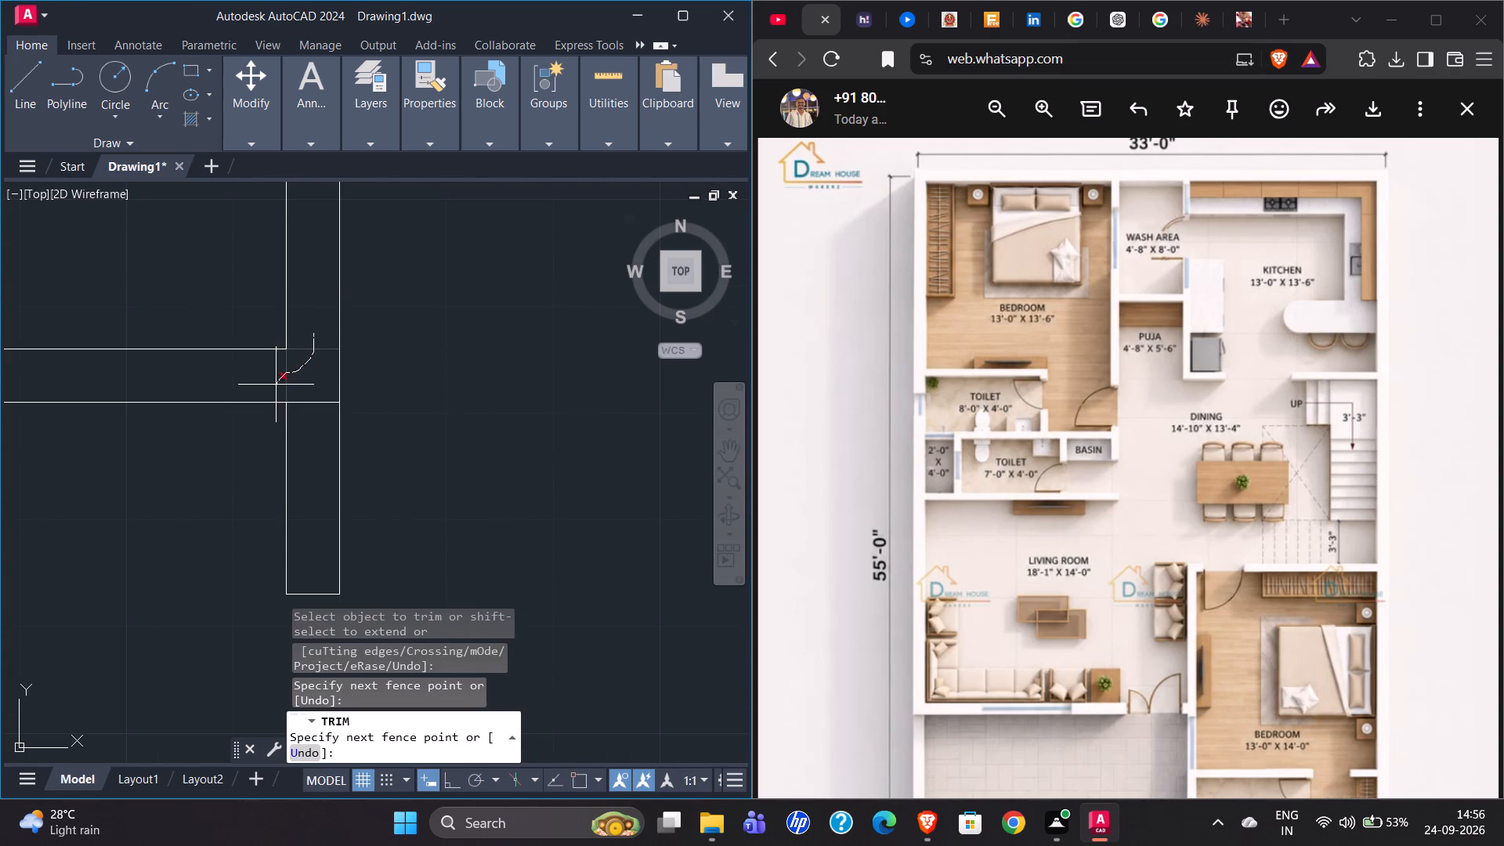
{"action": "left_click_drag", "start_coordinate": [276, 385], "coordinate": [279, 384]}
{"action": "left_click_drag", "start_coordinate": [288, 381], "coordinate": [308, 421]}
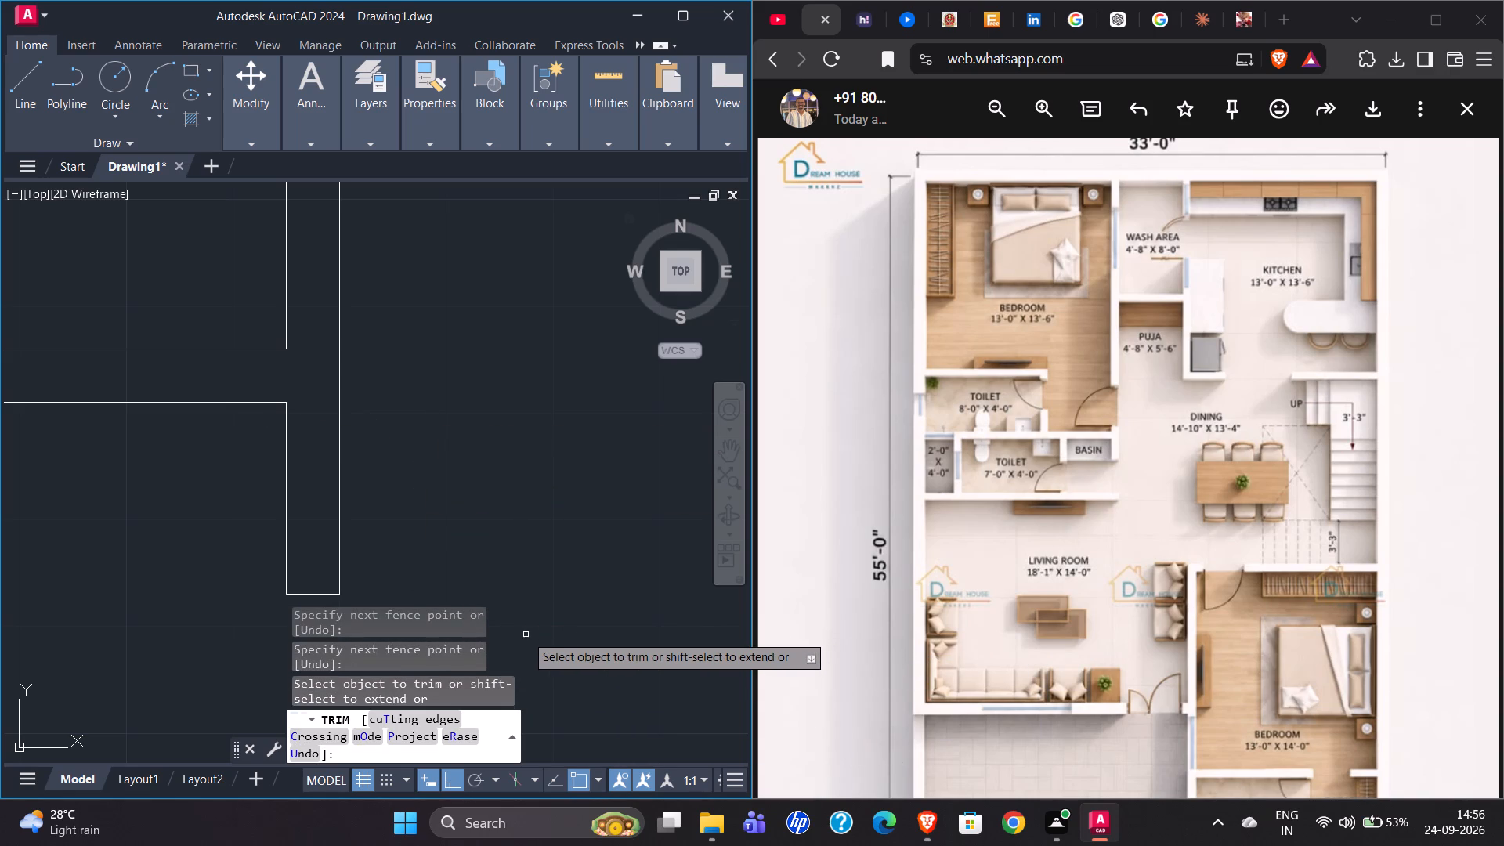
Trim the overlapping lines where the wall between the wash area and puja meets the rear bedroom's east wall.
{"action": "scroll", "coordinate": [320, 566], "scroll_direction": "down", "scroll_amount": 5}
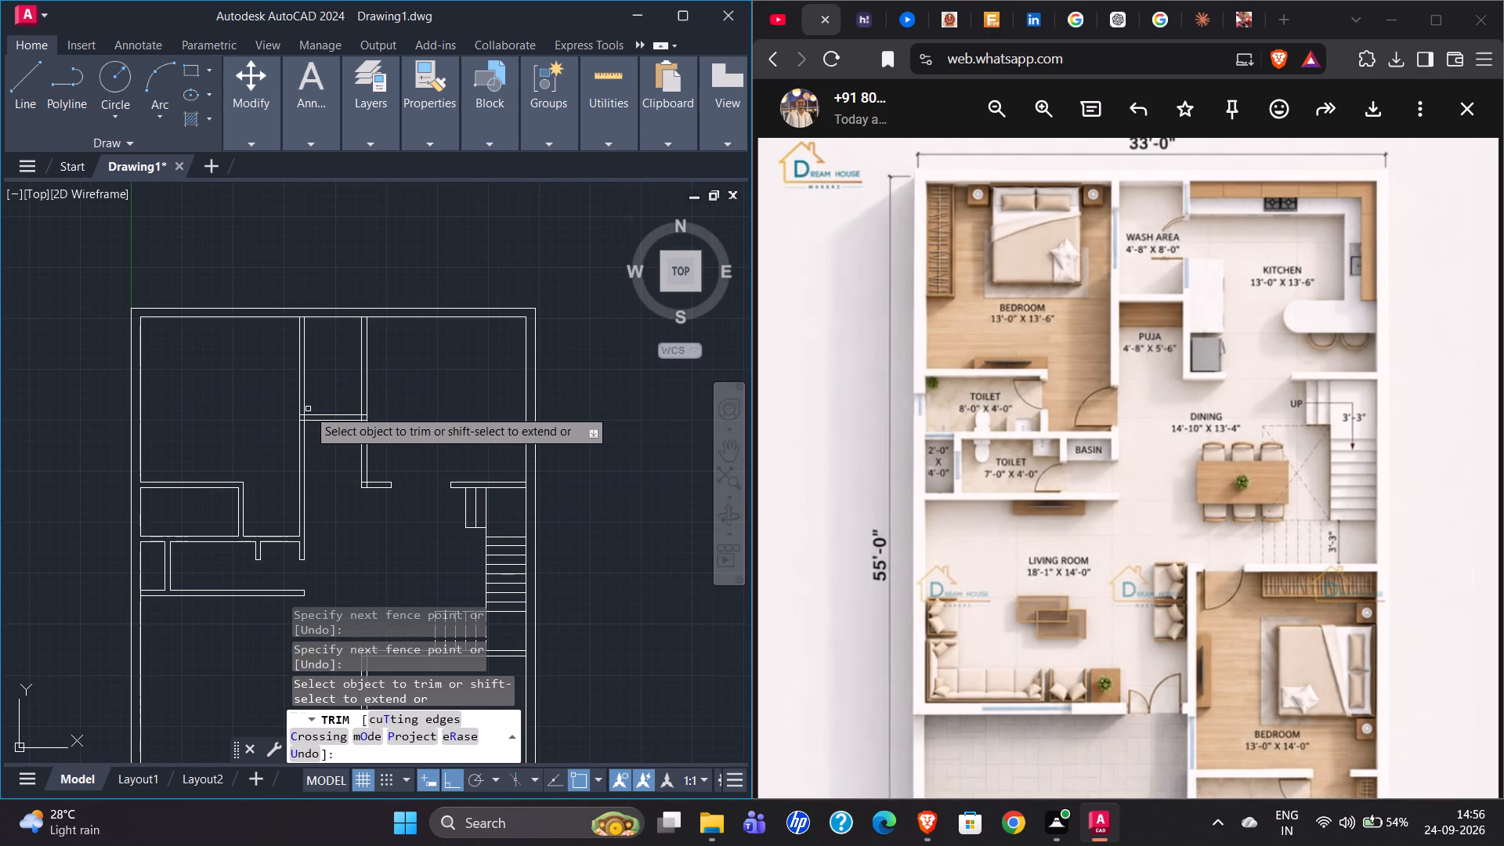
{"action": "scroll", "coordinate": [313, 422], "scroll_direction": "up", "scroll_amount": 4}
{"action": "scroll", "coordinate": [237, 358], "scroll_direction": "up", "scroll_amount": 3}
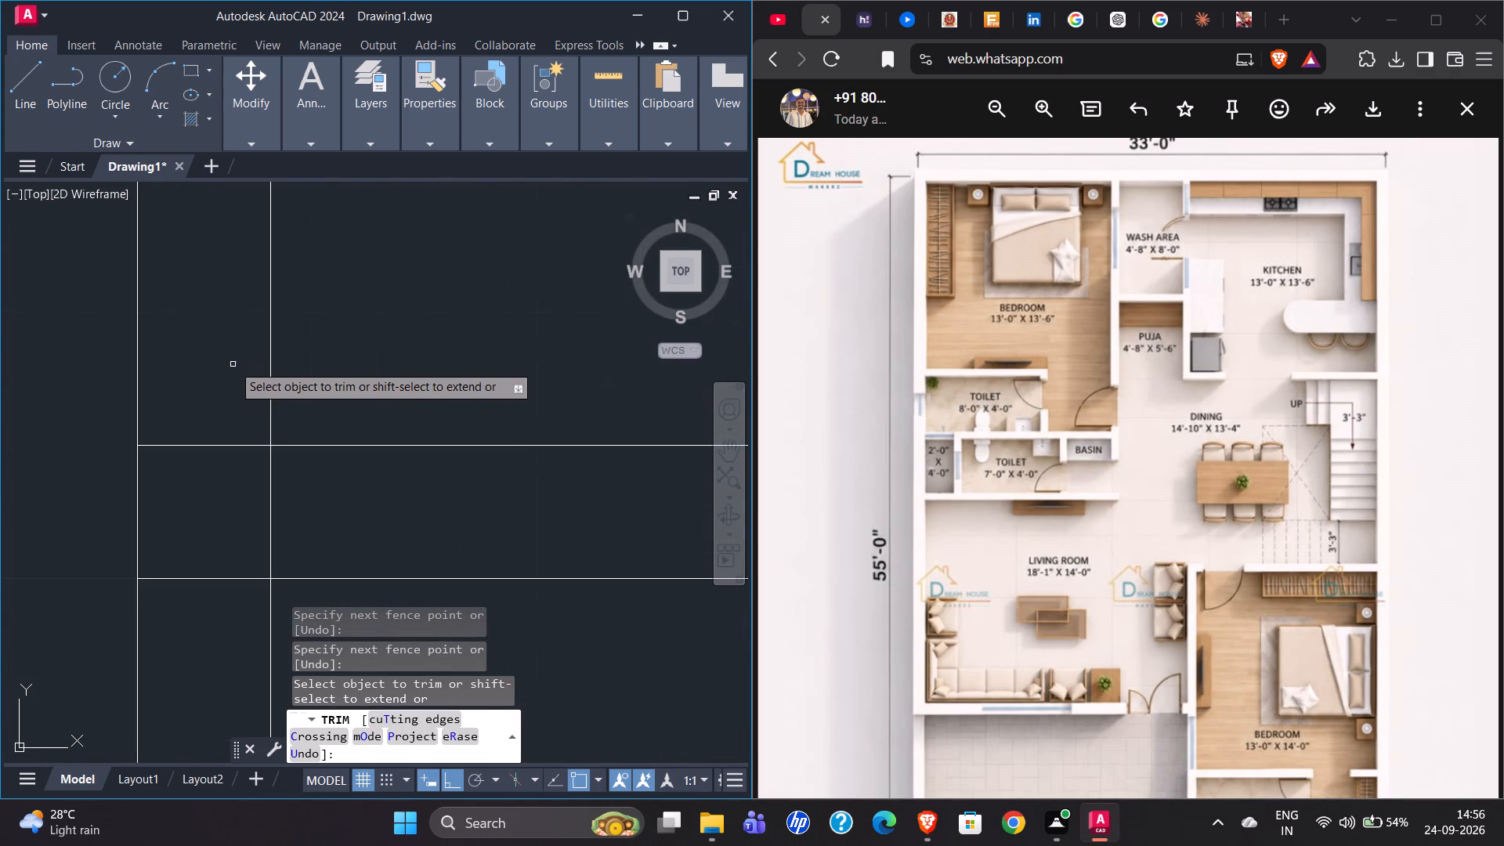
{"action": "left_click_drag", "start_coordinate": [229, 392], "coordinate": [214, 595]}
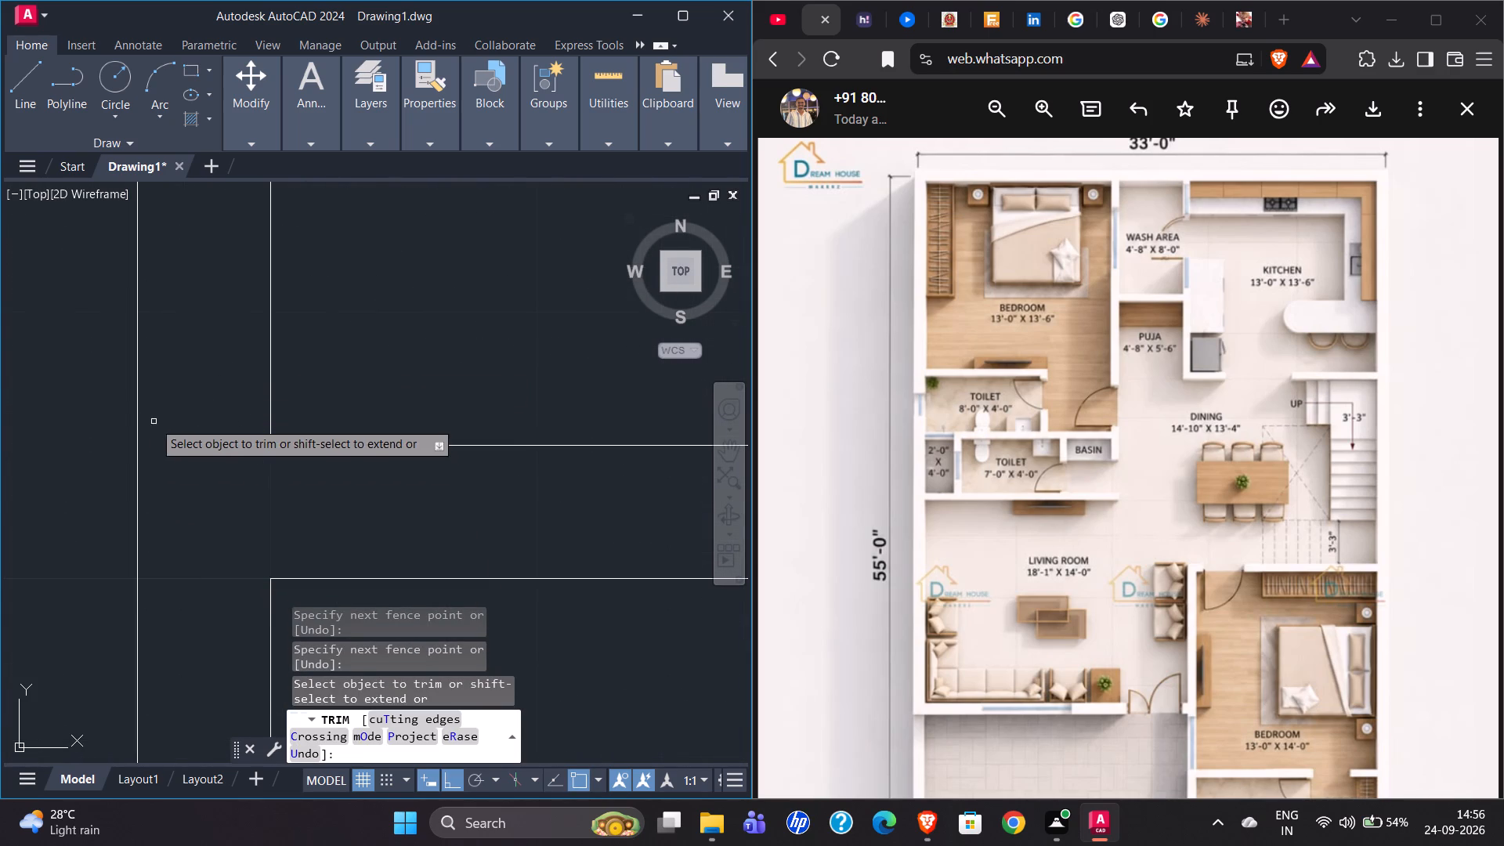
Trim the north outer wall's inner line where the rear bedroom's east wall and the wash area's east wall meet it.
{"action": "scroll", "coordinate": [62, 431], "scroll_direction": "down", "scroll_amount": 5}
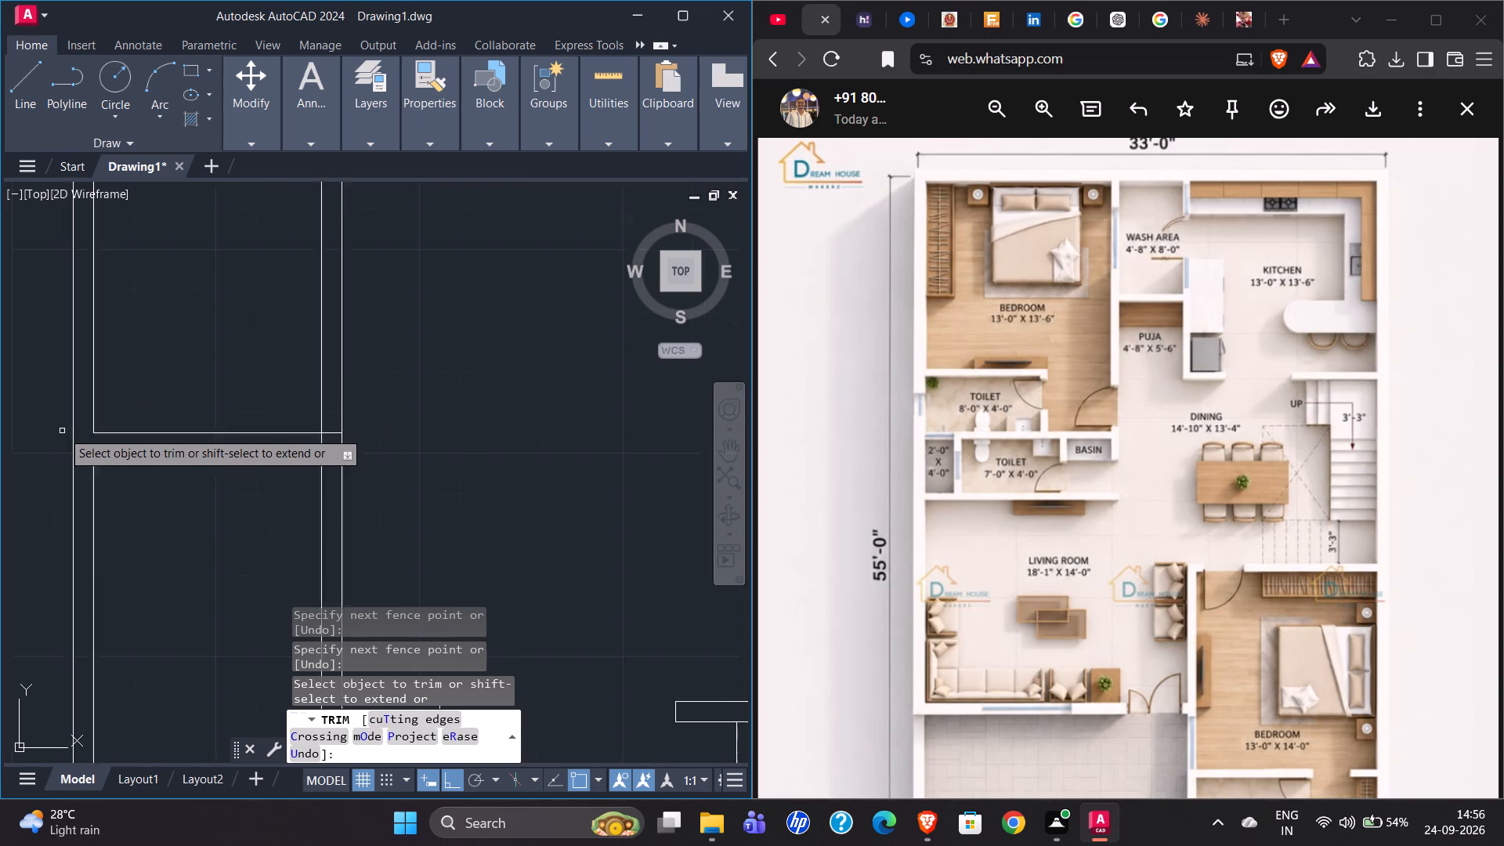
{"action": "scroll", "coordinate": [383, 468], "scroll_direction": "down", "scroll_amount": 1}
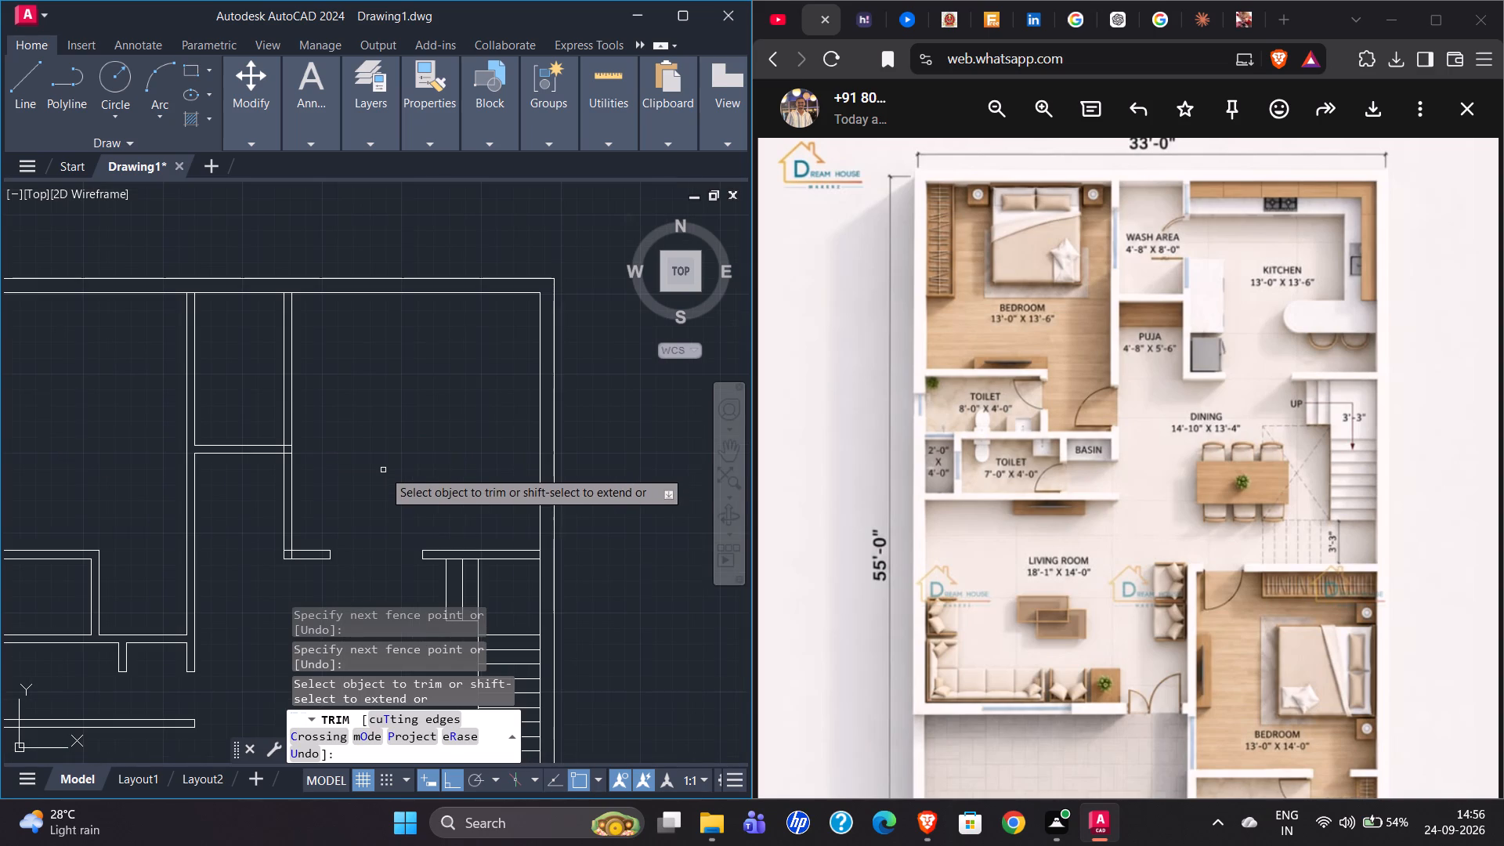
{"action": "scroll", "coordinate": [373, 504], "scroll_direction": "down", "scroll_amount": 1}
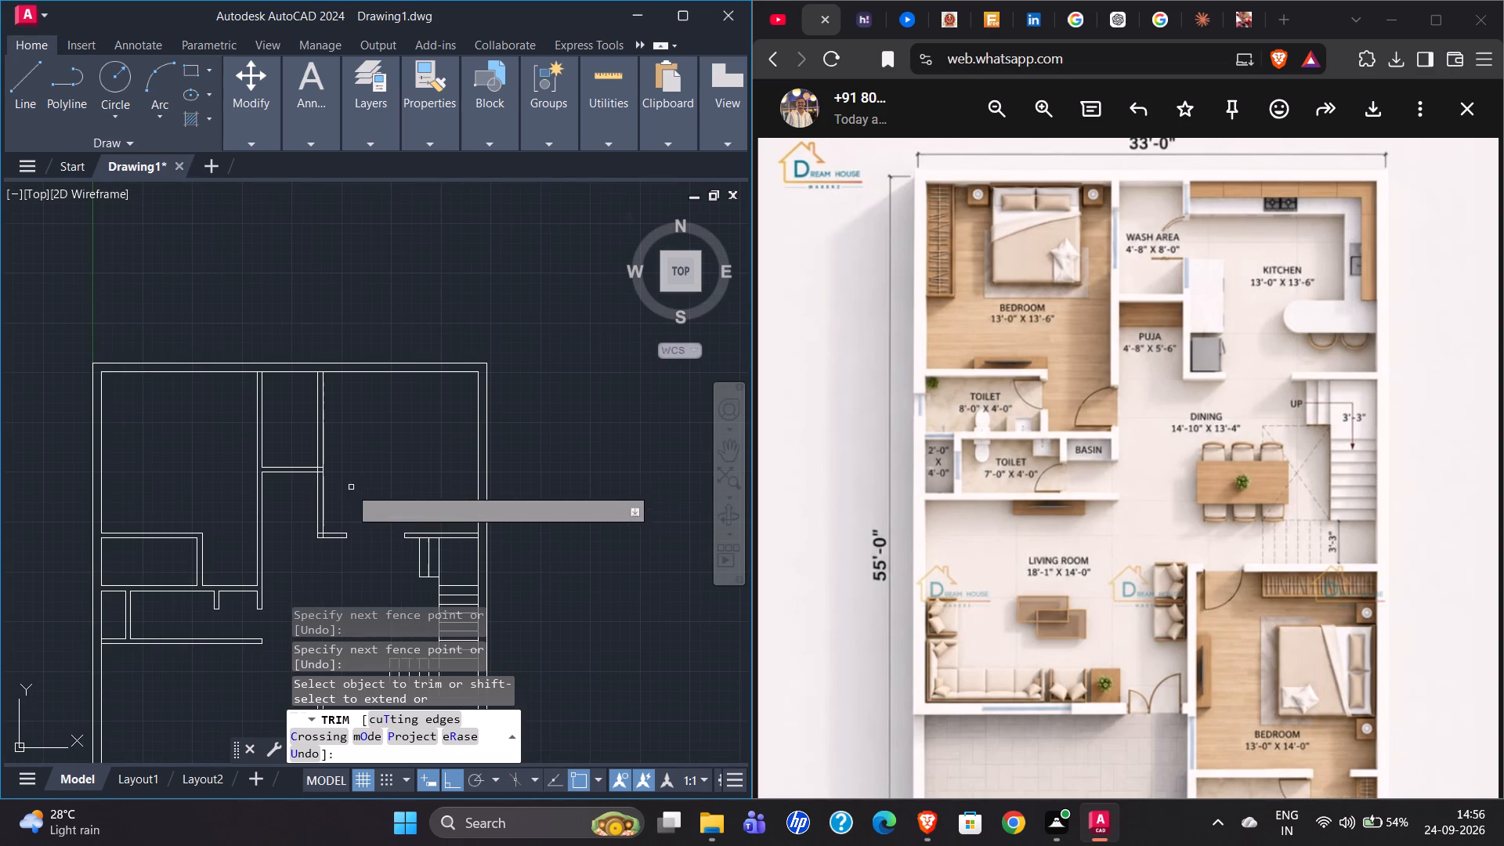
{"action": "scroll", "coordinate": [235, 361], "scroll_direction": "up", "scroll_amount": 4}
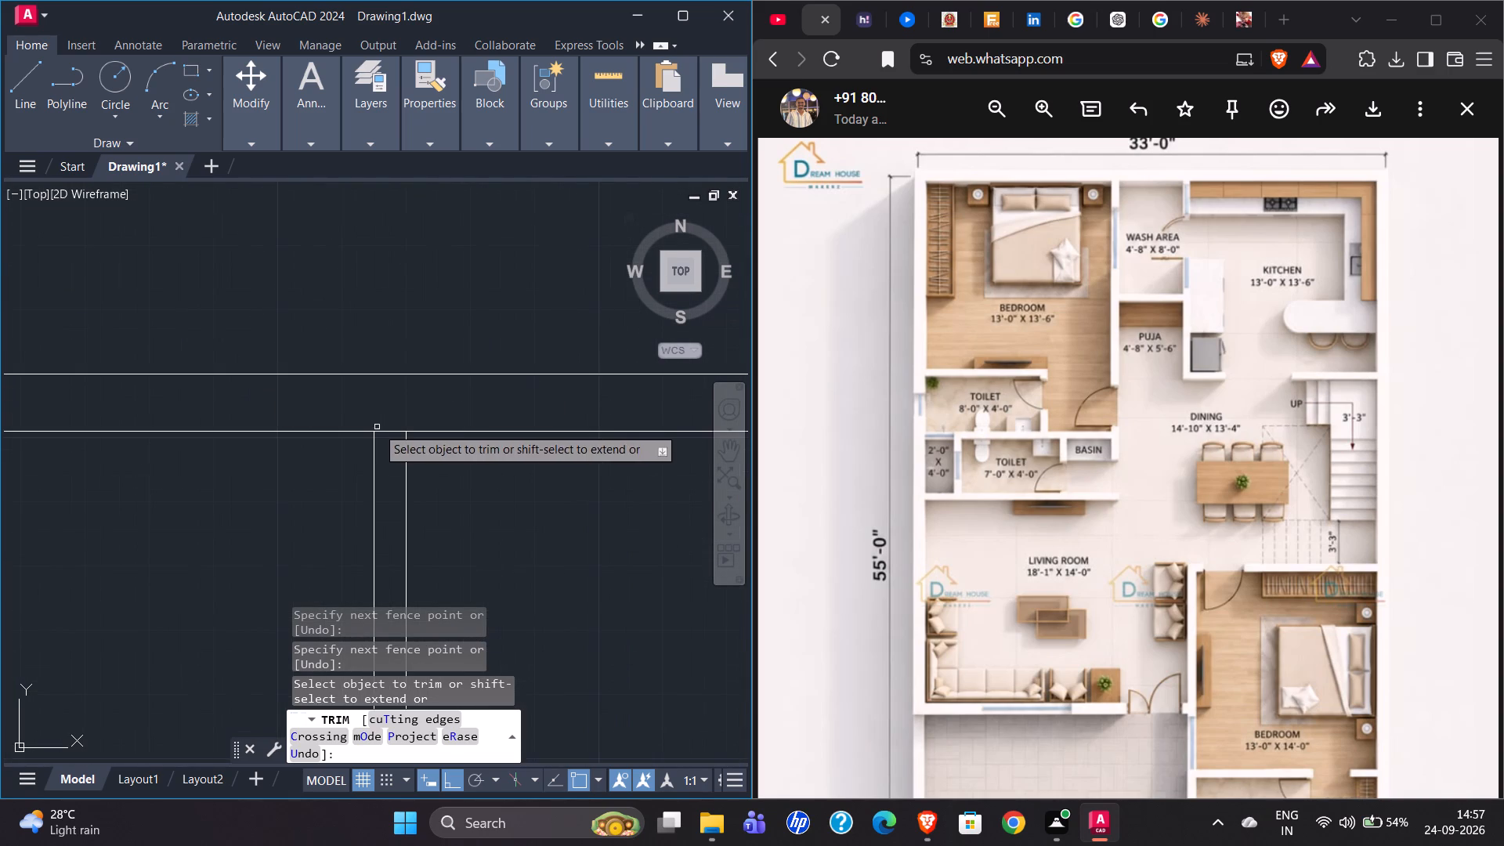
{"action": "left_click_drag", "start_coordinate": [380, 415], "coordinate": [392, 464]}
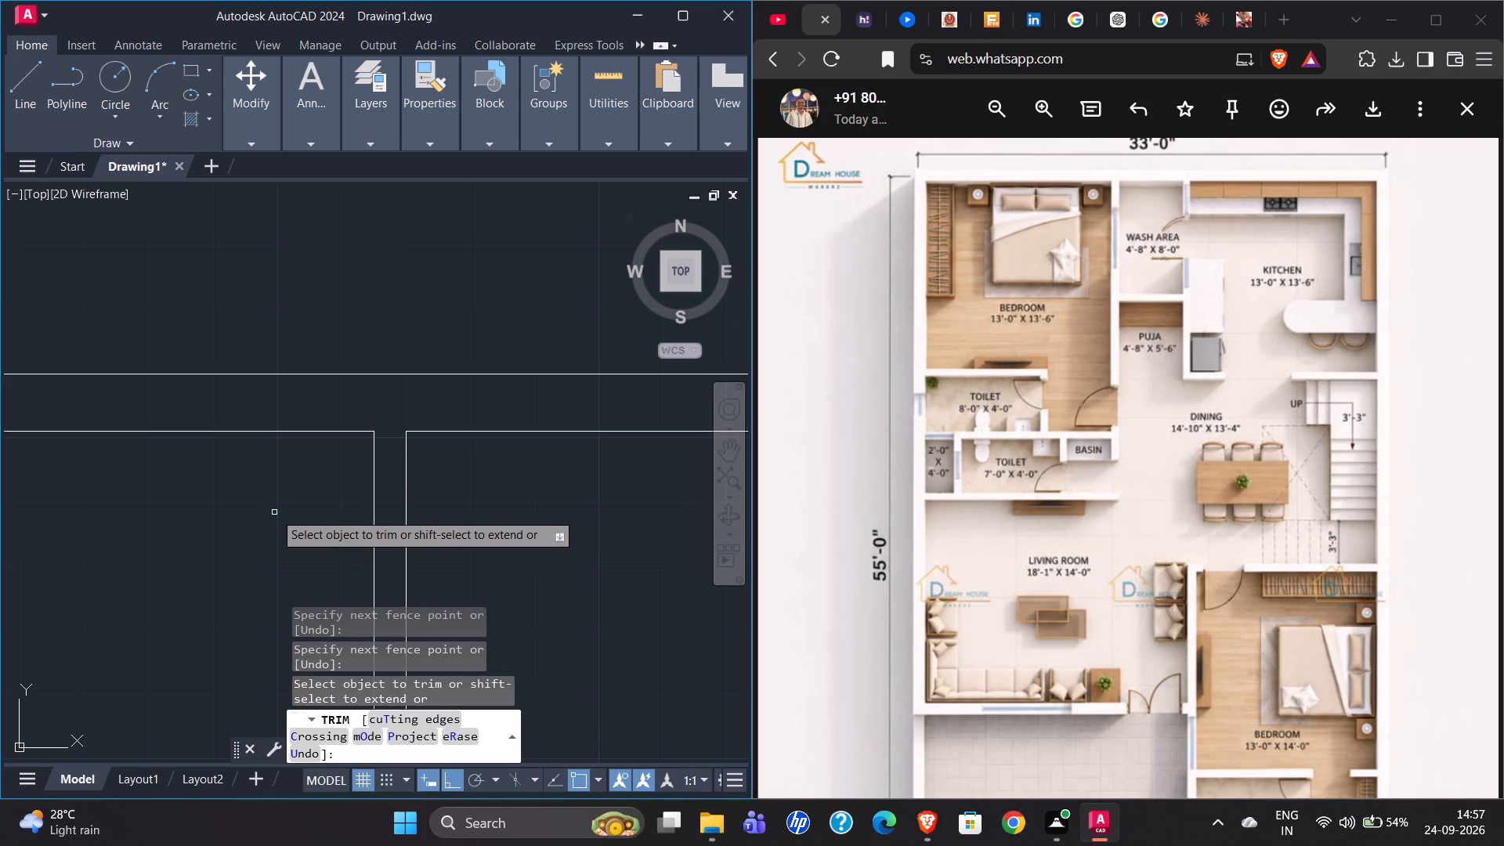
{"action": "scroll", "coordinate": [262, 529], "scroll_direction": "down", "scroll_amount": 3}
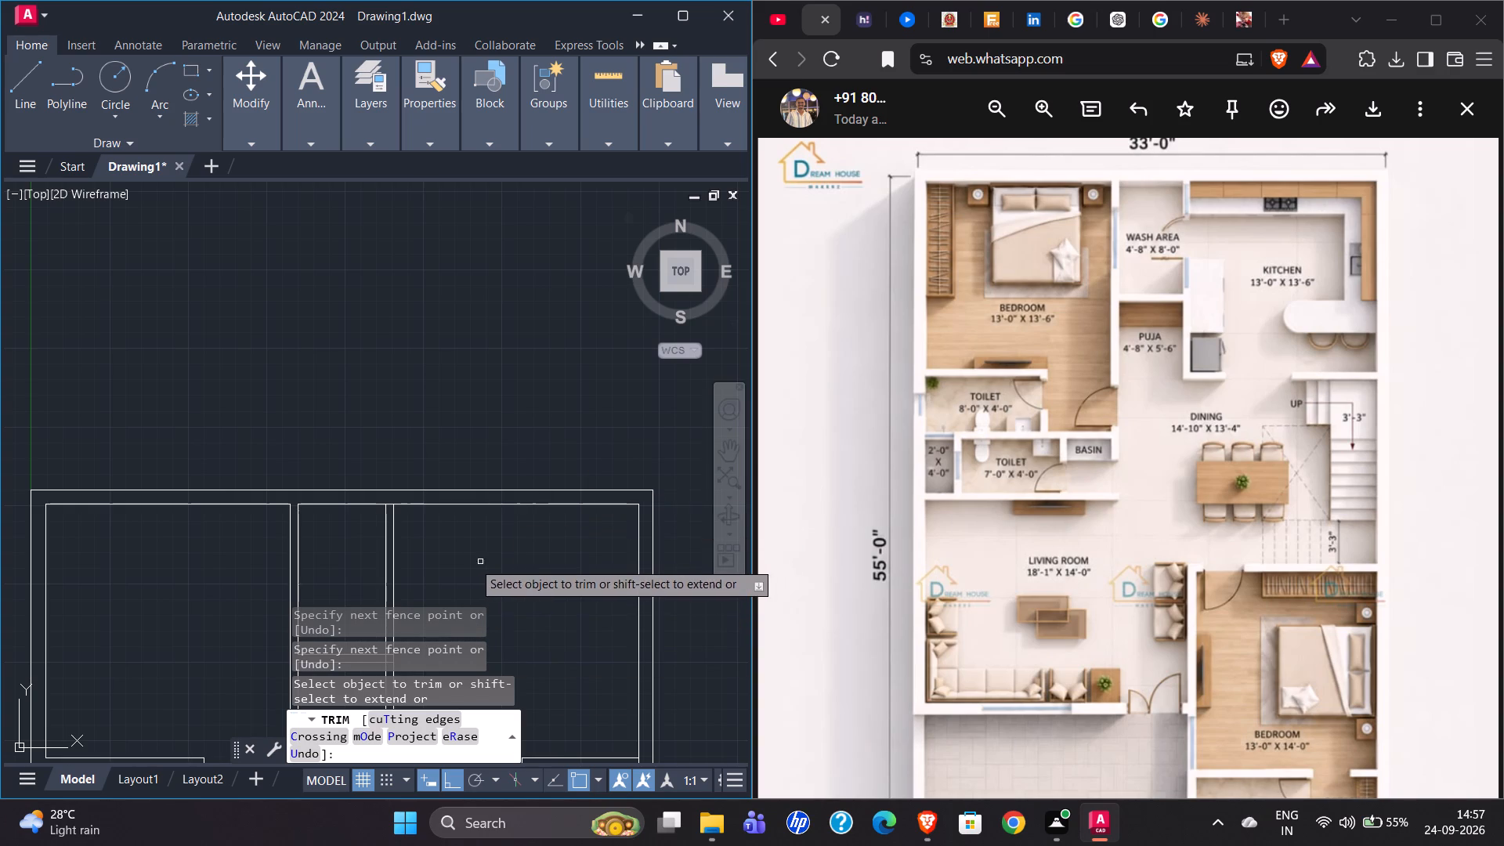
{"action": "scroll", "coordinate": [243, 467], "scroll_direction": "down", "scroll_amount": 1}
{"action": "scroll", "coordinate": [291, 497], "scroll_direction": "up", "scroll_amount": 5}
{"action": "scroll", "coordinate": [349, 508], "scroll_direction": "down", "scroll_amount": 2}
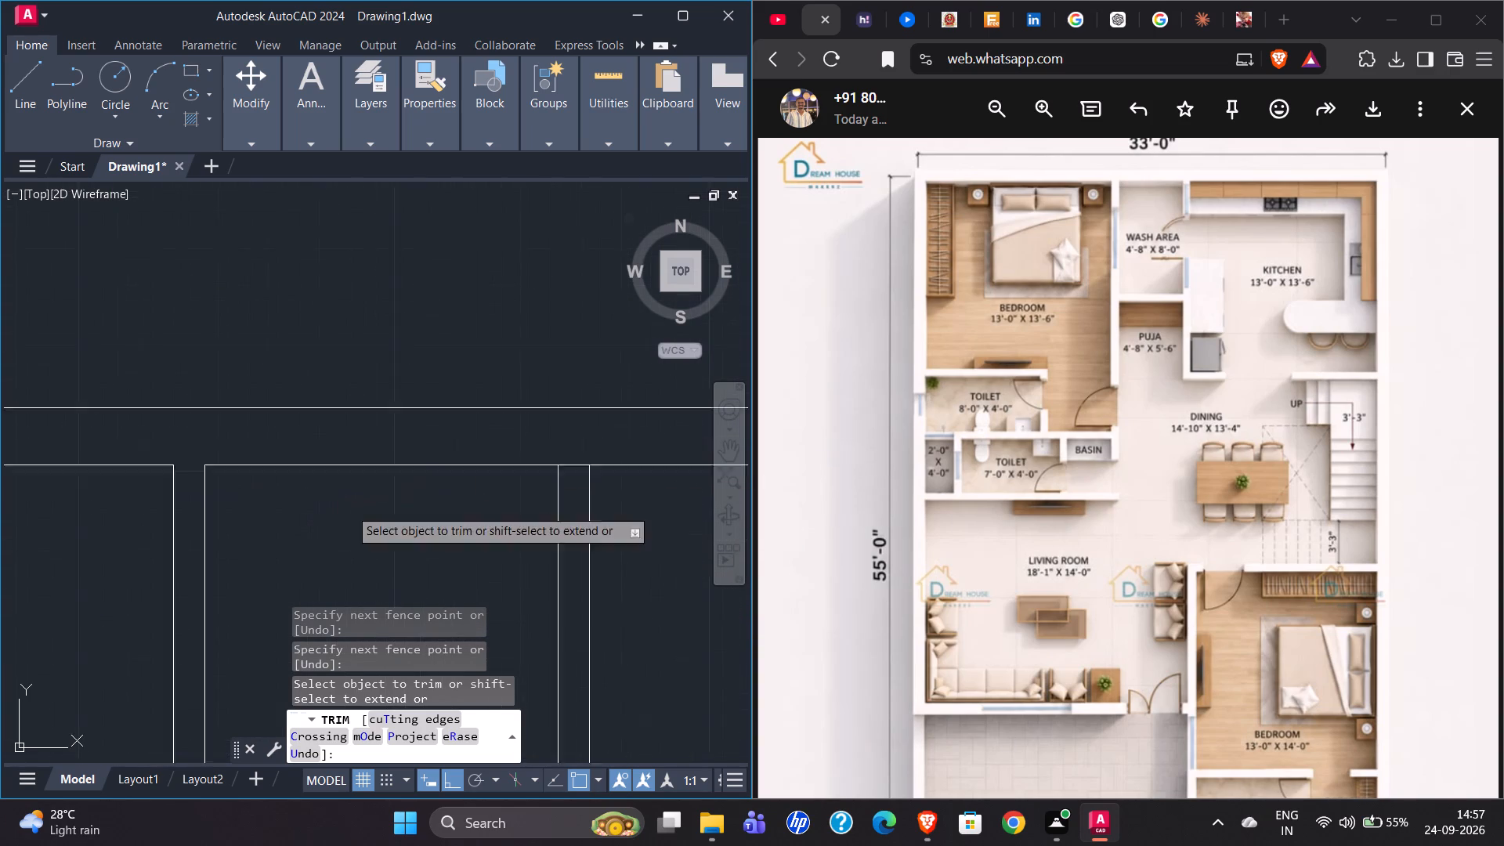
{"action": "scroll", "coordinate": [349, 508], "scroll_direction": "down", "scroll_amount": 1}
{"action": "scroll", "coordinate": [472, 525], "scroll_direction": "up", "scroll_amount": 4}
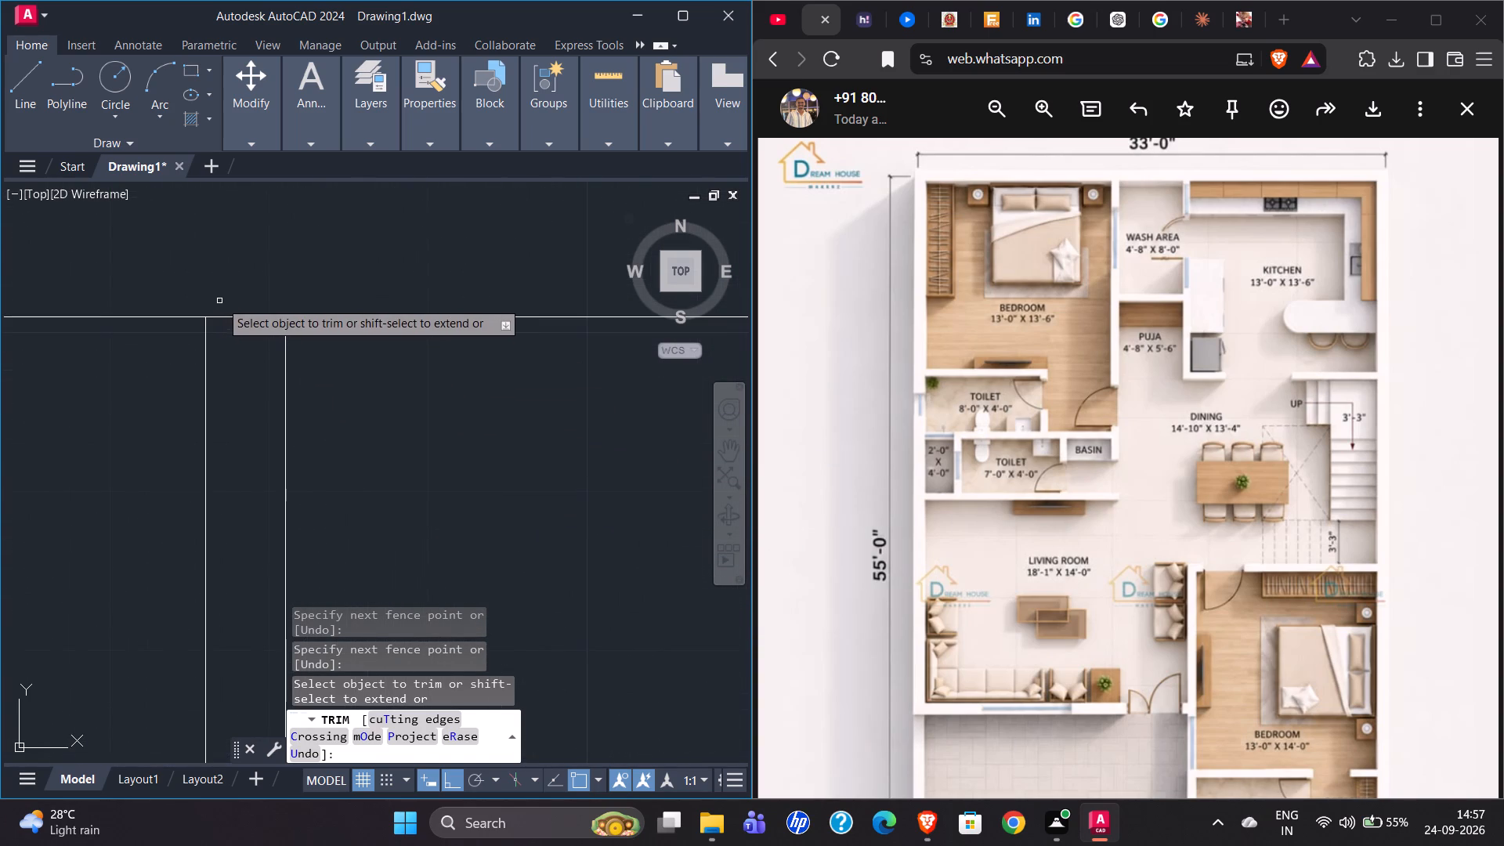
{"action": "left_click_drag", "start_coordinate": [224, 302], "coordinate": [242, 375]}
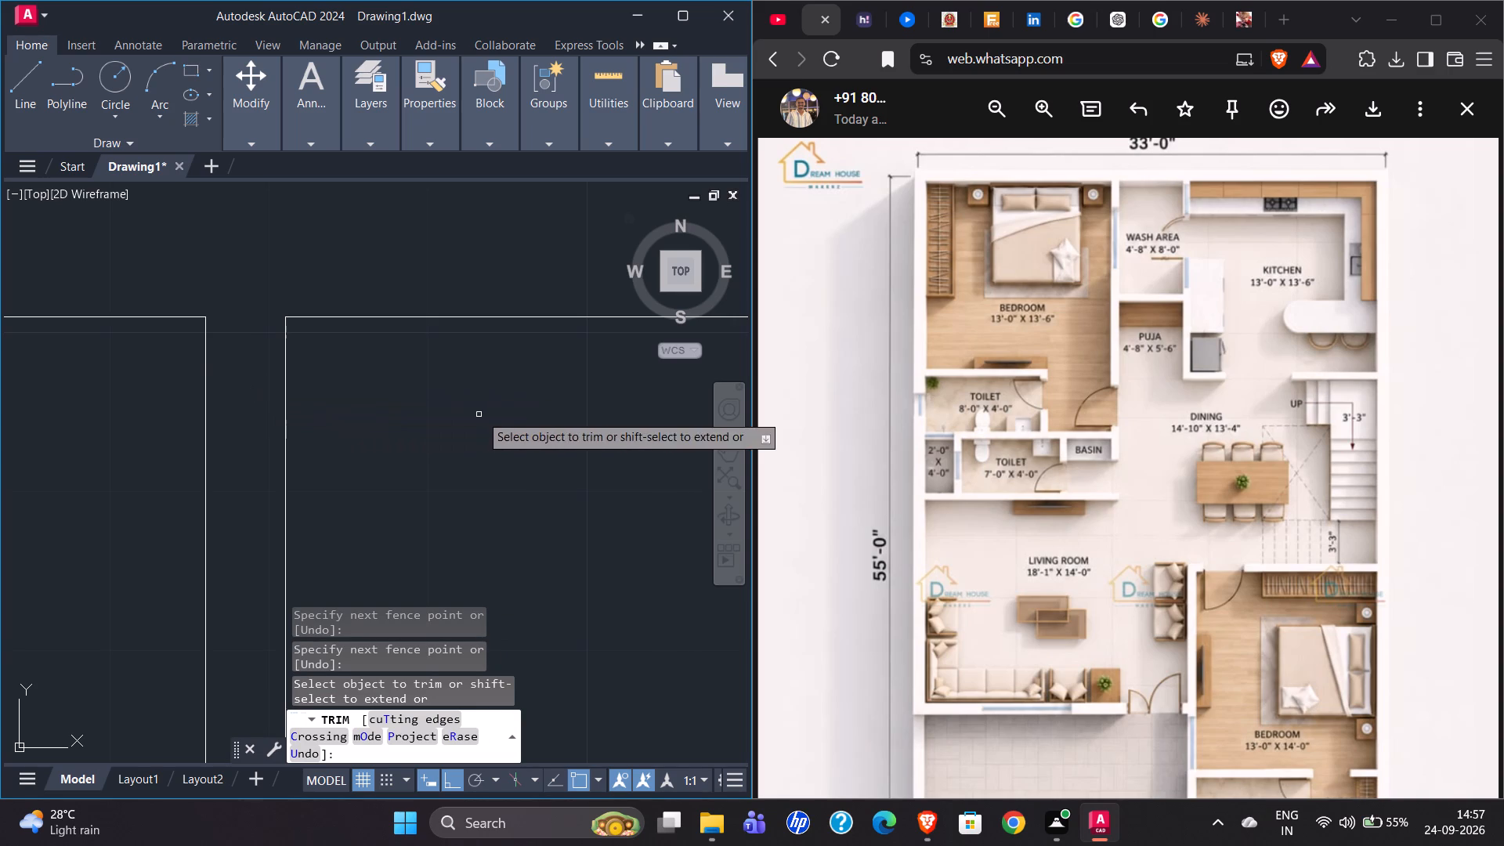
Clean up the wash and puja east wall by trimming its junctions with the dividing wall and the short stub at its south end.
{"action": "scroll", "coordinate": [409, 424], "scroll_direction": "down", "scroll_amount": 3}
{"action": "scroll", "coordinate": [232, 305], "scroll_direction": "down", "scroll_amount": 3}
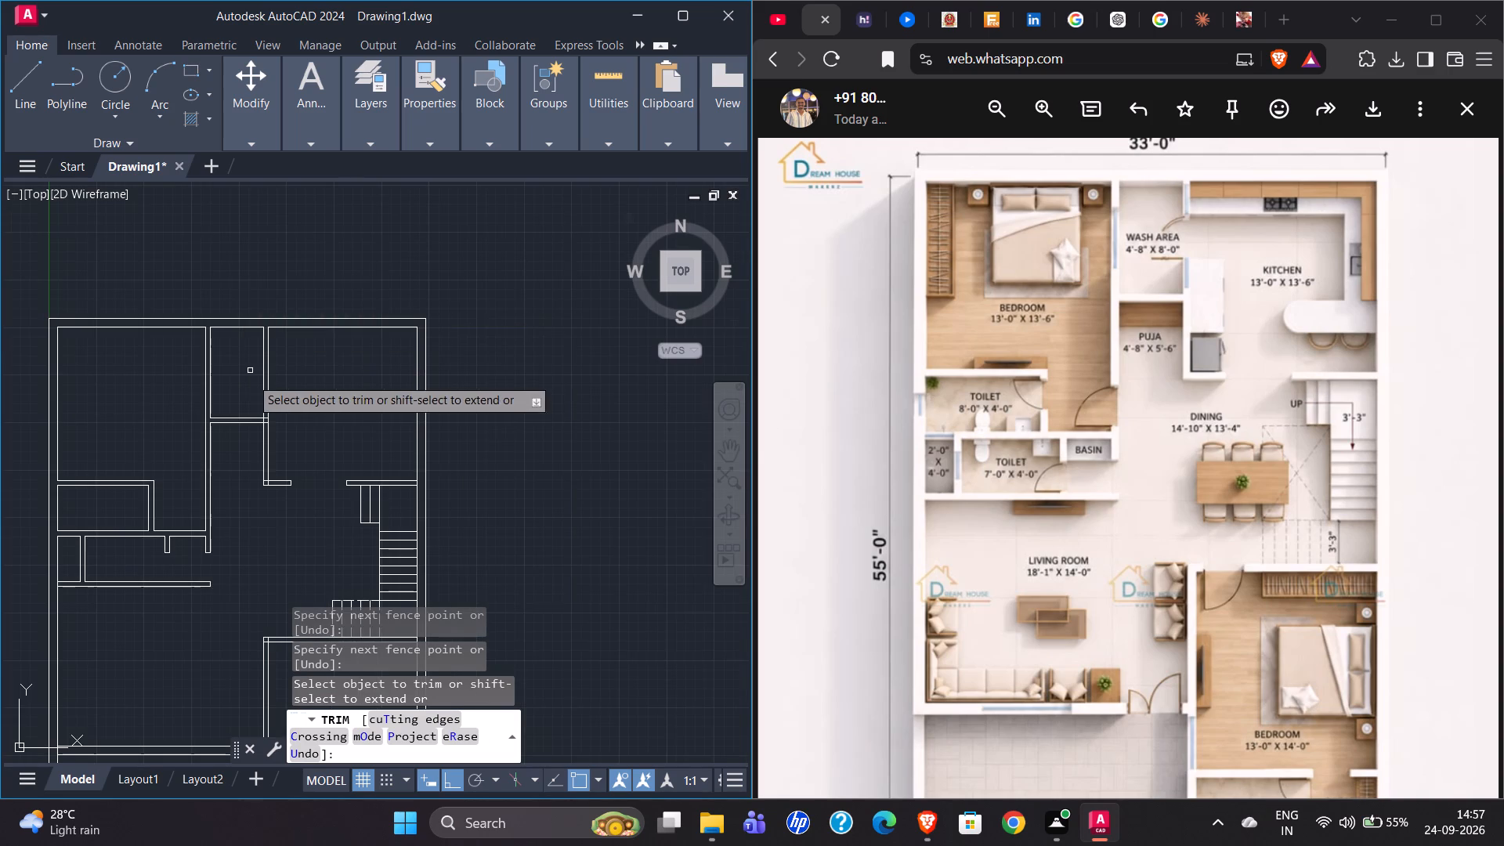
{"action": "scroll", "coordinate": [191, 449], "scroll_direction": "up", "scroll_amount": 4}
{"action": "scroll", "coordinate": [187, 451], "scroll_direction": "down", "scroll_amount": 1}
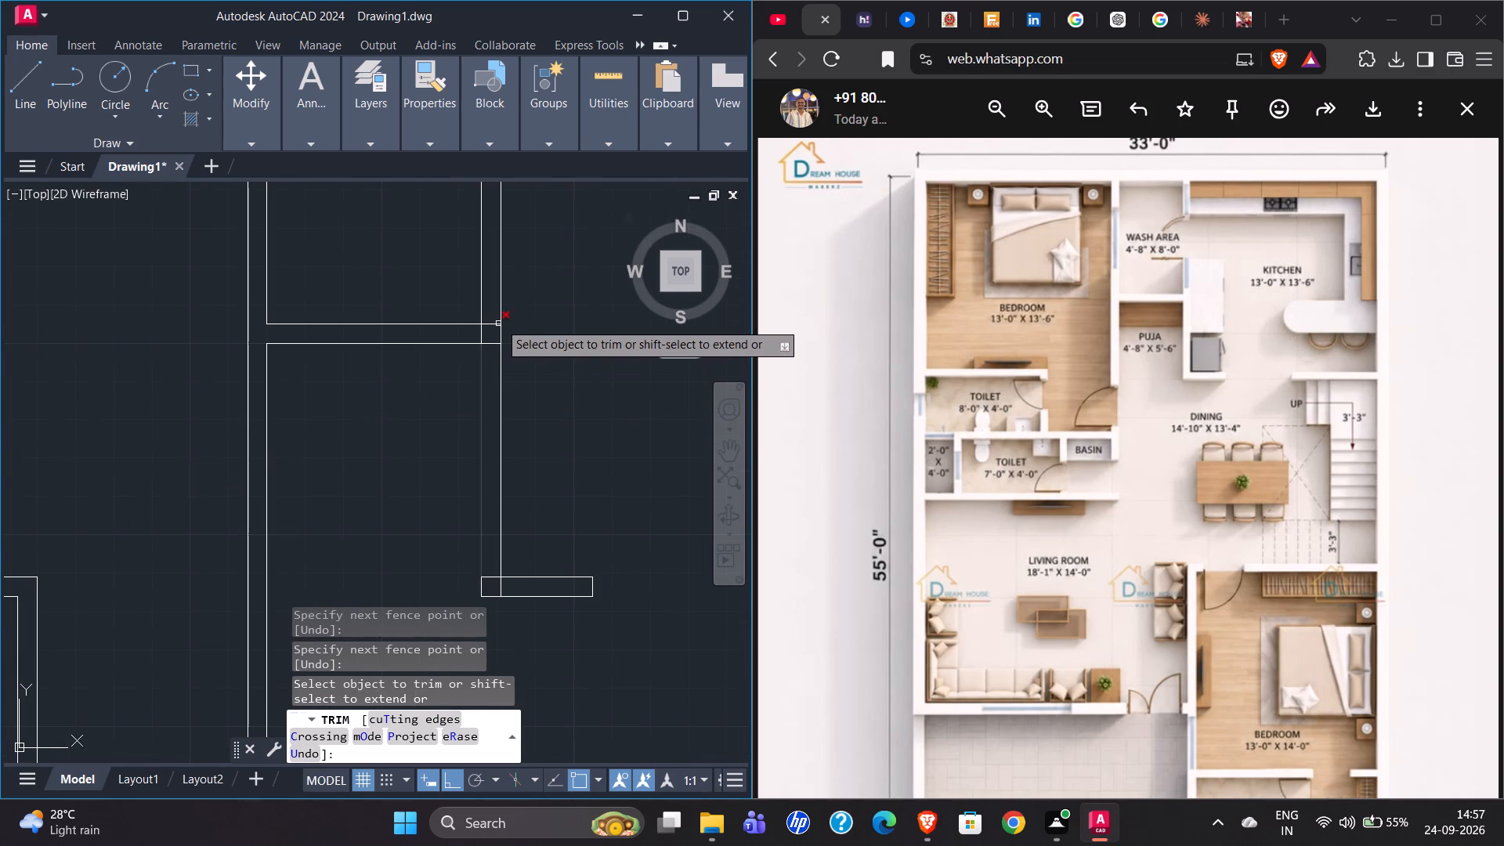
{"action": "scroll", "coordinate": [501, 320], "scroll_direction": "up", "scroll_amount": 3}
{"action": "left_click_drag", "start_coordinate": [480, 317], "coordinate": [415, 381]}
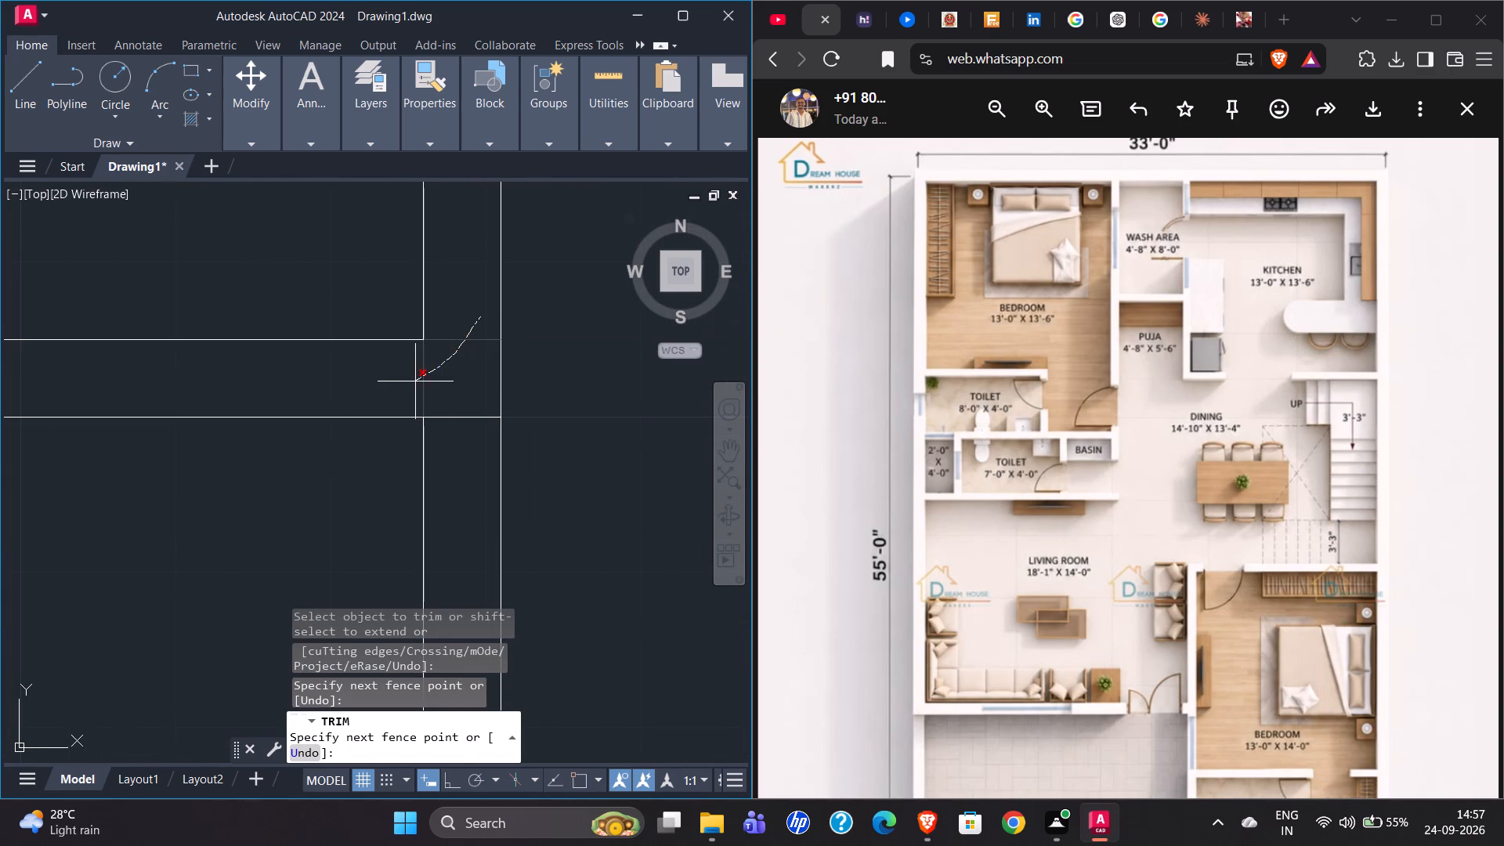
{"action": "left_click_drag", "start_coordinate": [415, 381], "coordinate": [456, 481]}
{"action": "scroll", "coordinate": [324, 406], "scroll_direction": "down", "scroll_amount": 5}
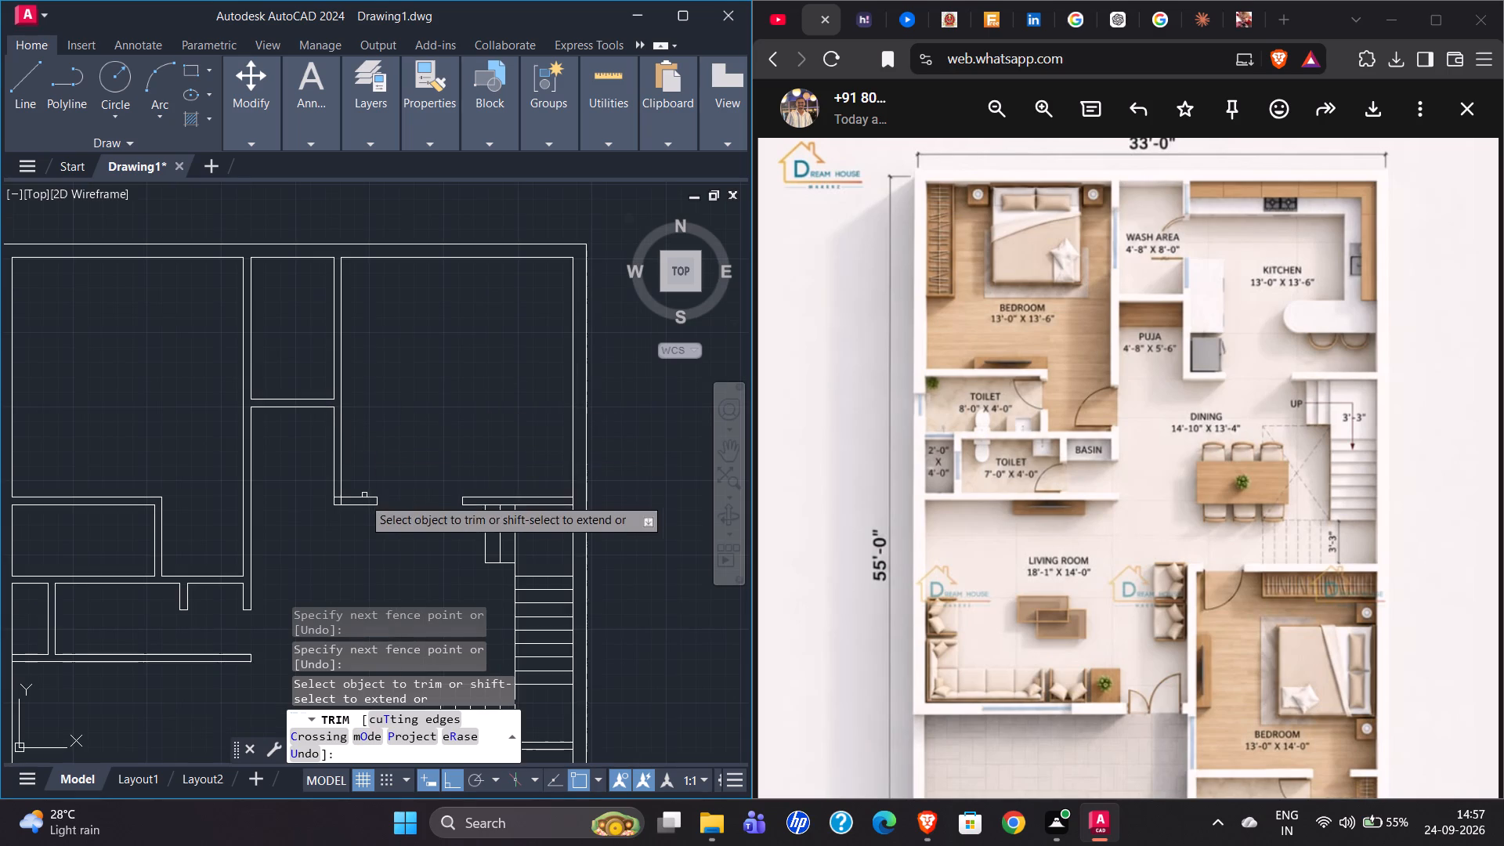
{"action": "scroll", "coordinate": [341, 520], "scroll_direction": "up", "scroll_amount": 5}
{"action": "left_click_drag", "start_coordinate": [285, 285], "coordinate": [342, 336]}
Trim the overlapping line where the wall between the kitchen and staircase meets the east outer wall.
{"action": "scroll", "coordinate": [212, 445], "scroll_direction": "down", "scroll_amount": 5}
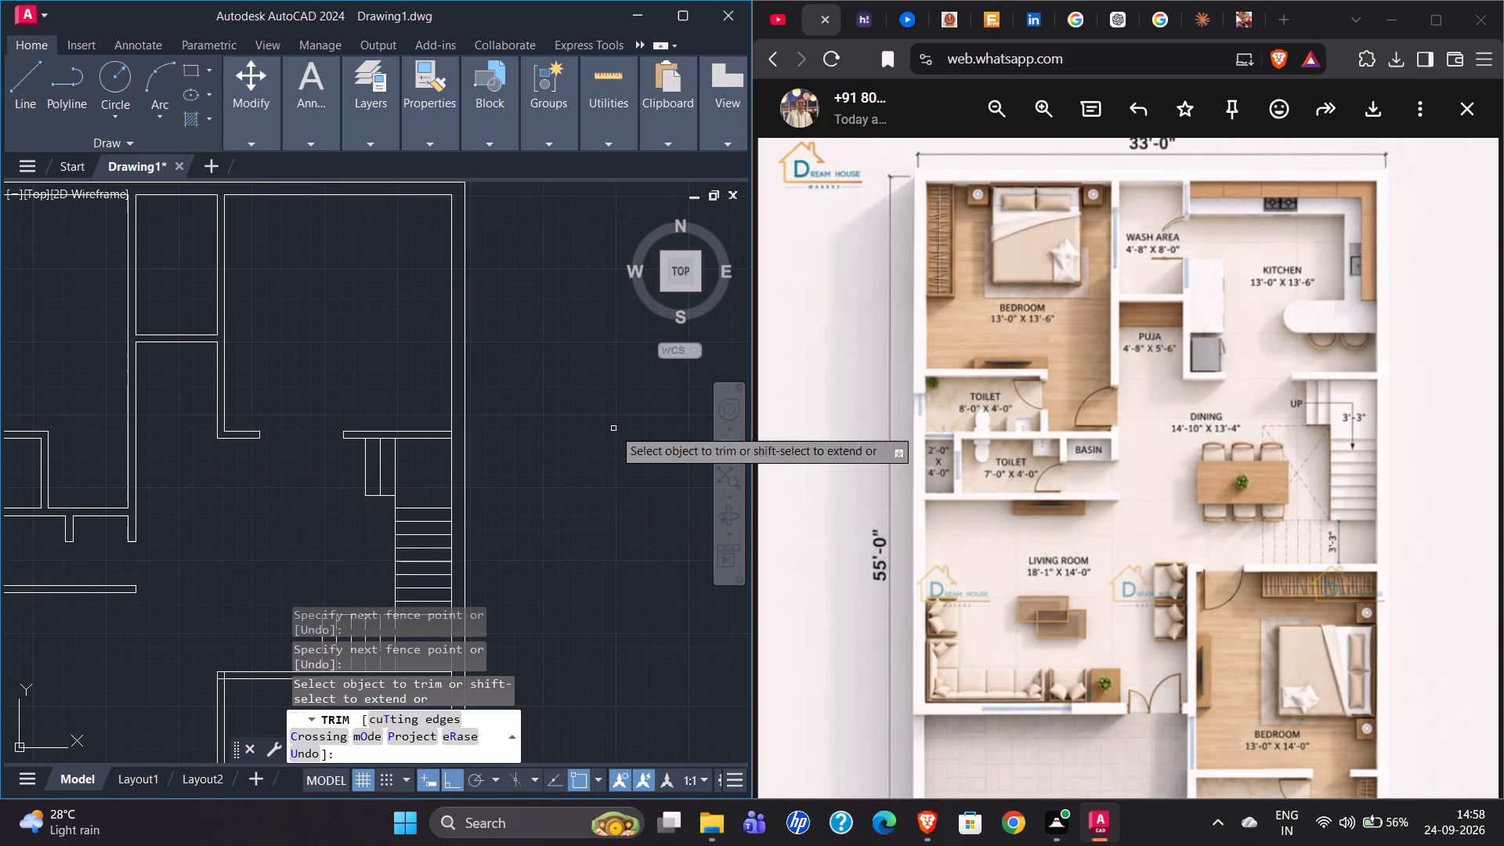
{"action": "scroll", "coordinate": [367, 448], "scroll_direction": "up", "scroll_amount": 3}
{"action": "scroll", "coordinate": [260, 489], "scroll_direction": "down", "scroll_amount": 2}
{"action": "scroll", "coordinate": [427, 460], "scroll_direction": "up", "scroll_amount": 3}
{"action": "left_click_drag", "start_coordinate": [438, 424], "coordinate": [480, 439]}
Trim both ends of the front bedroom's north wall, at the east outer wall and at the corner with its west wall.
{"action": "scroll", "coordinate": [408, 504], "scroll_direction": "down", "scroll_amount": 3}
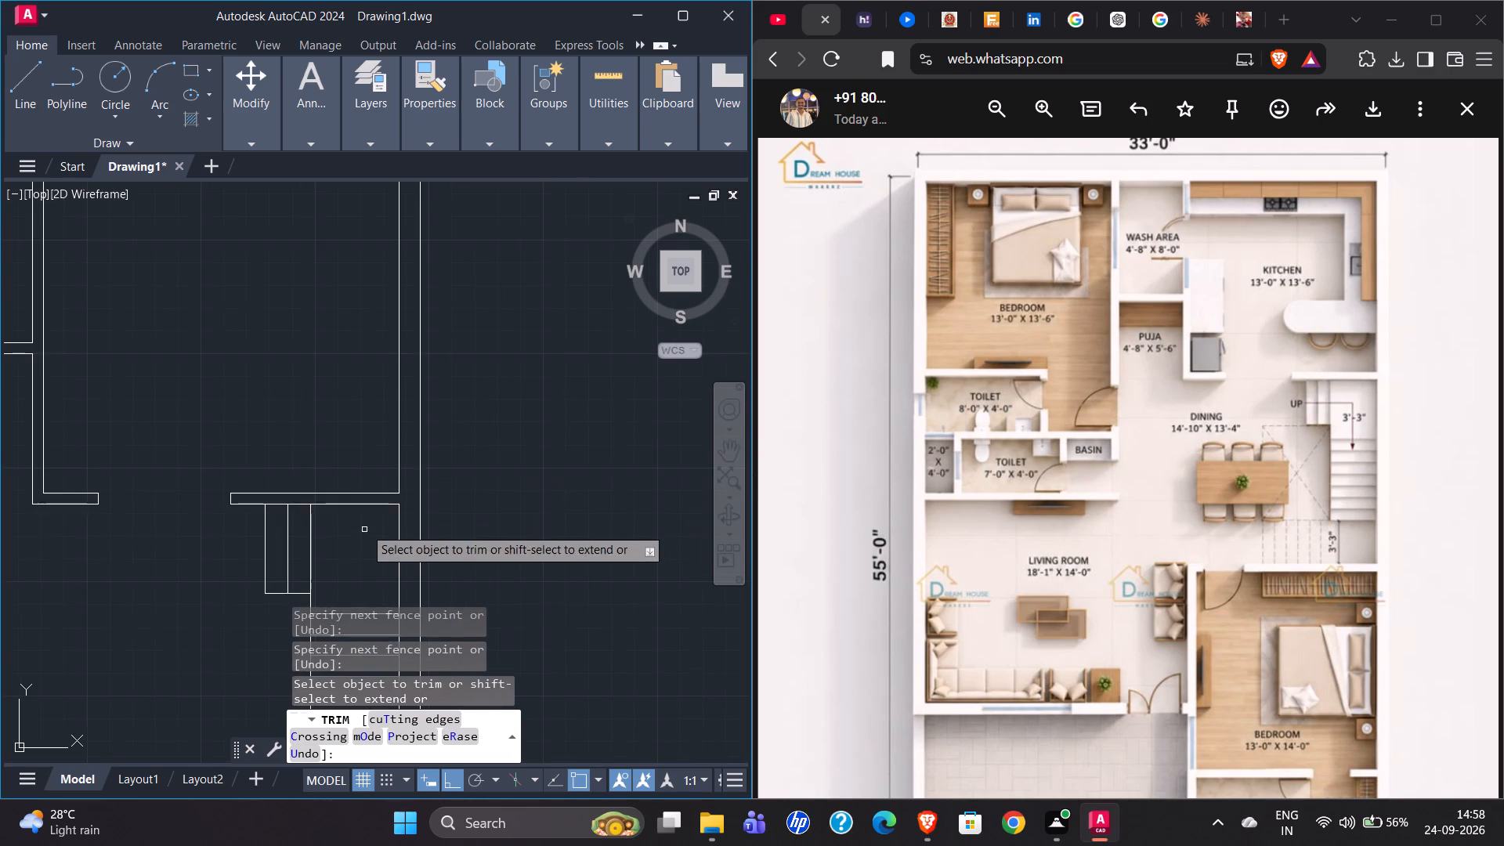
{"action": "scroll", "coordinate": [309, 356], "scroll_direction": "down", "scroll_amount": 2}
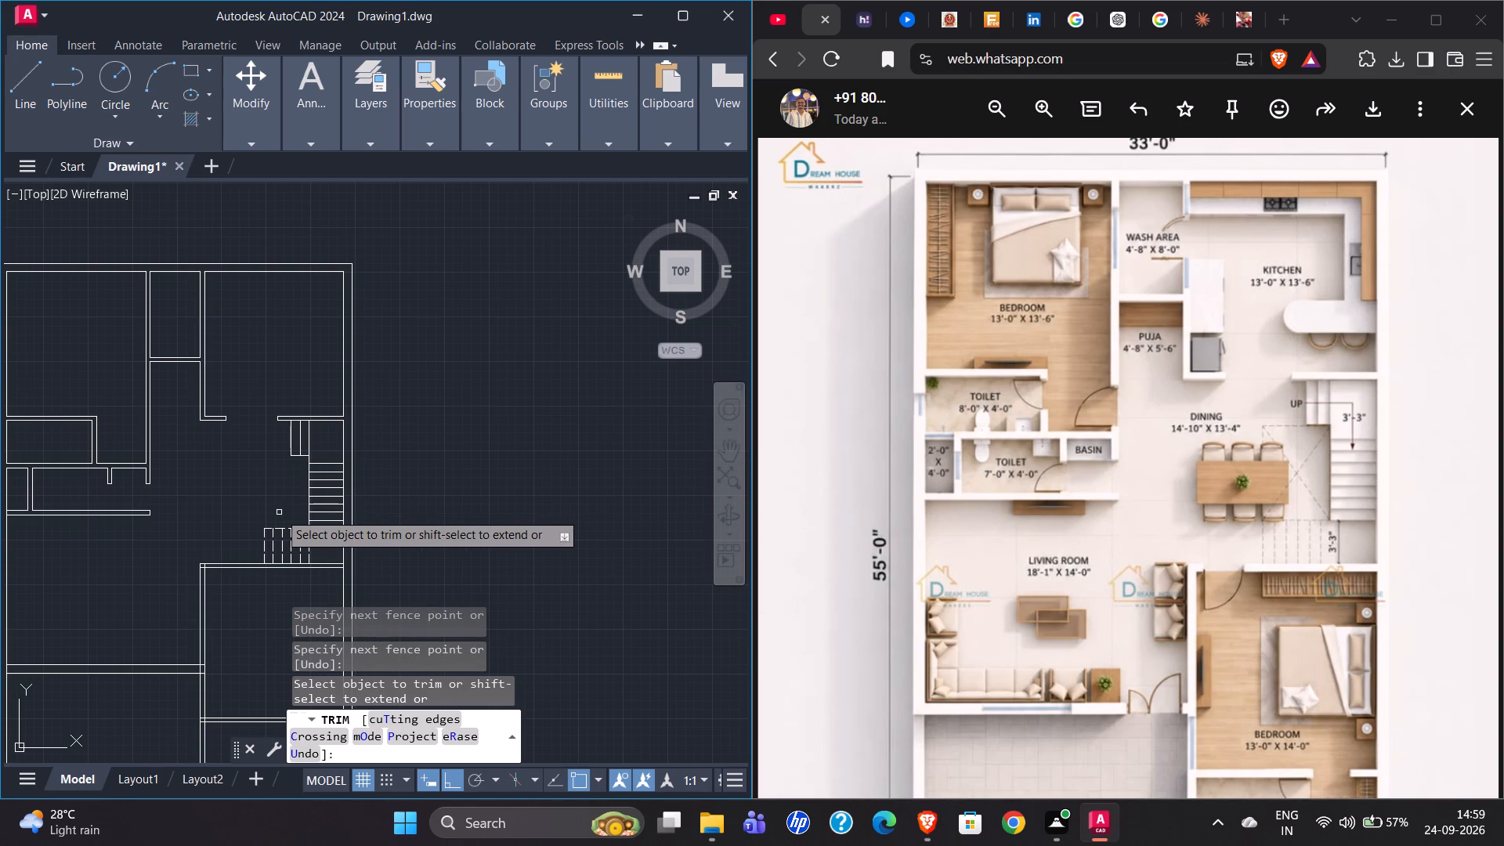
{"action": "scroll", "coordinate": [298, 446], "scroll_direction": "down", "scroll_amount": 2}
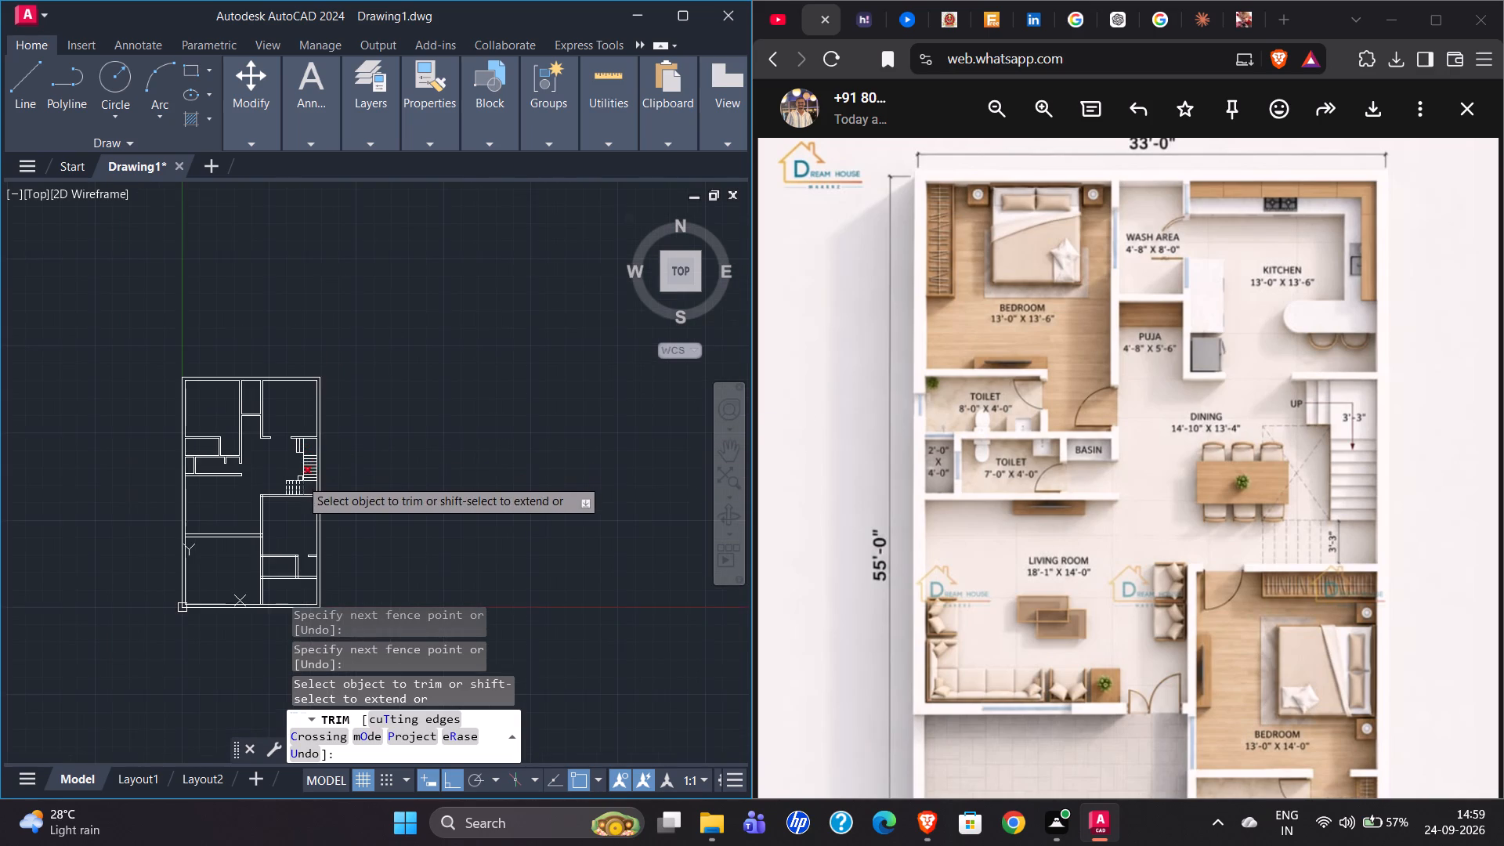
{"action": "scroll", "coordinate": [300, 479], "scroll_direction": "up", "scroll_amount": 5}
{"action": "scroll", "coordinate": [309, 297], "scroll_direction": "down", "scroll_amount": 2}
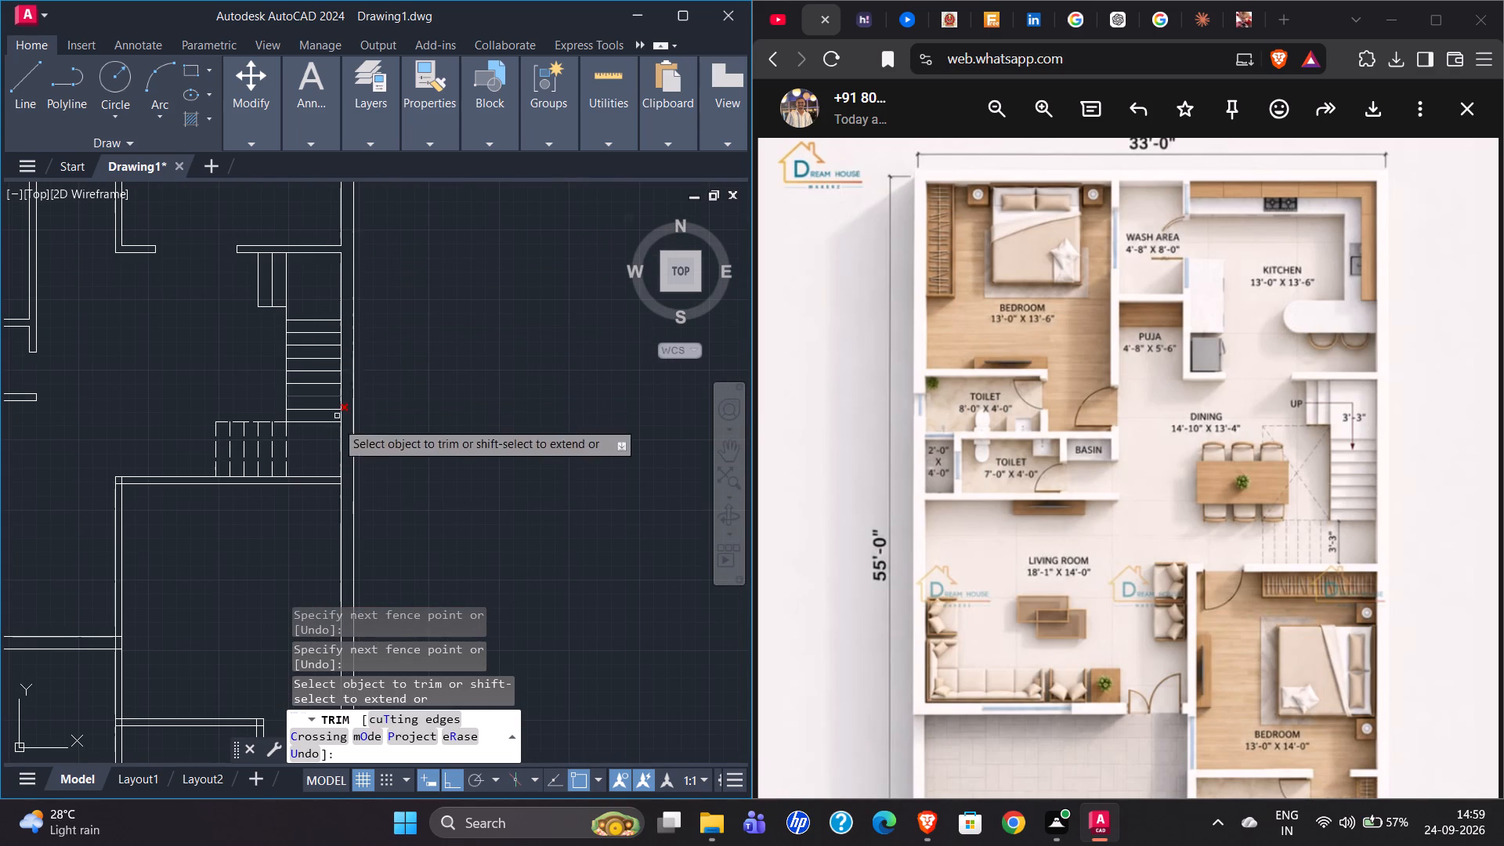
{"action": "scroll", "coordinate": [333, 485], "scroll_direction": "up", "scroll_amount": 4}
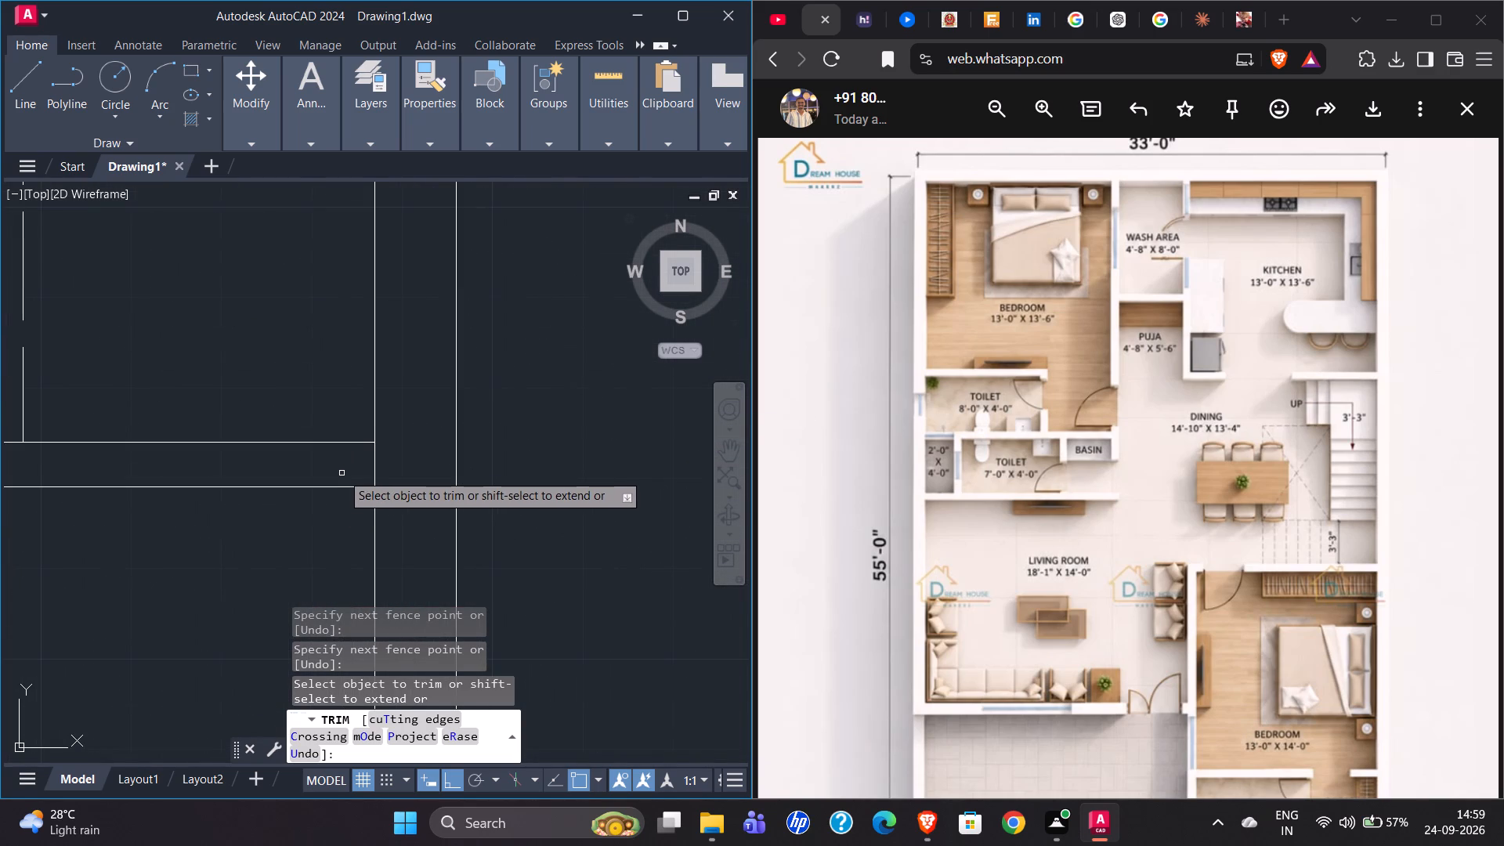
{"action": "left_click_drag", "start_coordinate": [366, 472], "coordinate": [385, 473]}
{"action": "scroll", "coordinate": [396, 498], "scroll_direction": "down", "scroll_amount": 3}
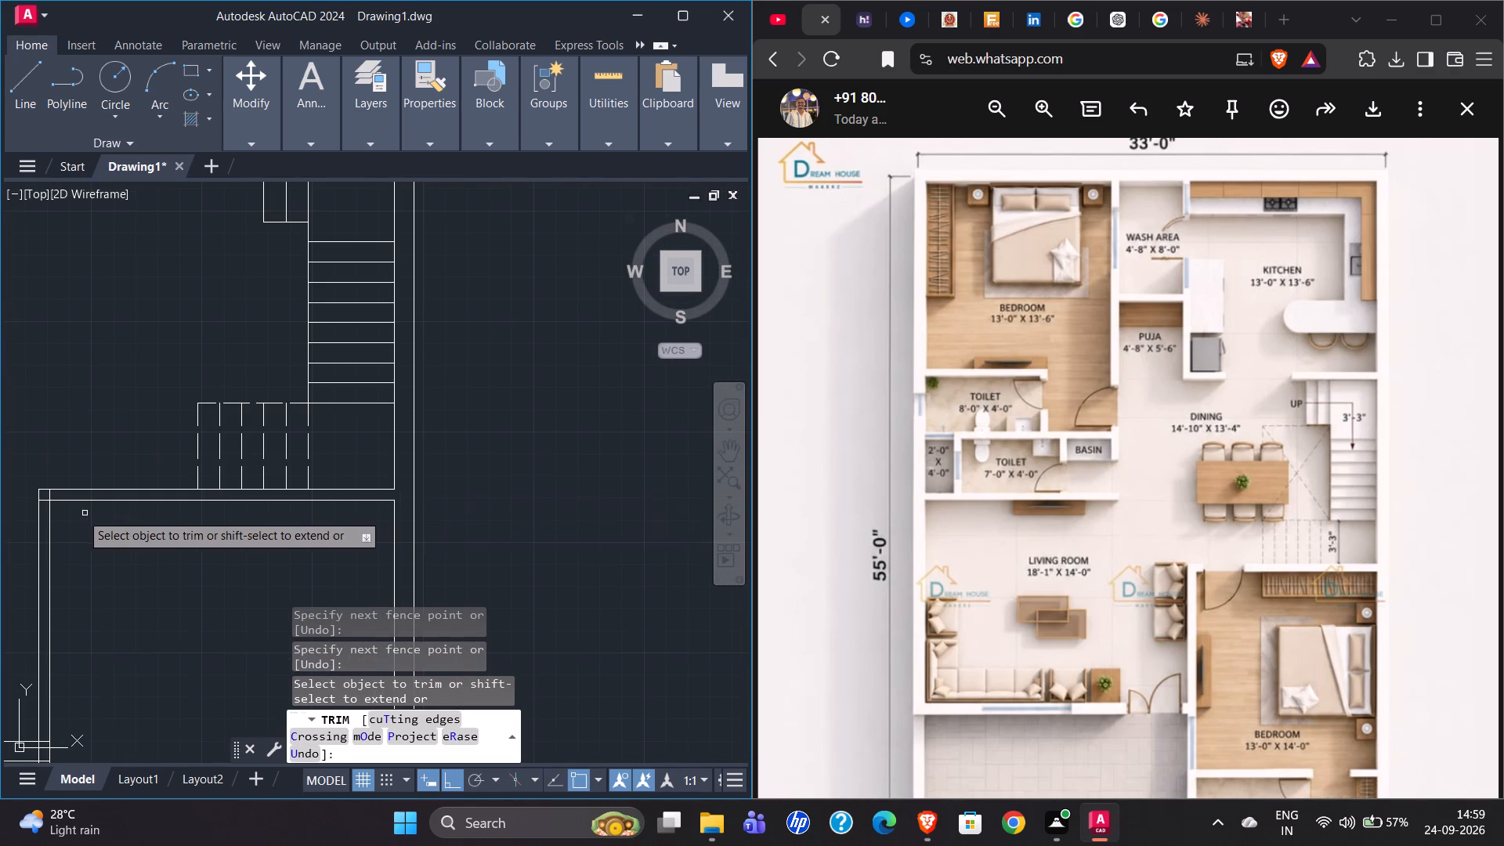
{"action": "scroll", "coordinate": [34, 508], "scroll_direction": "up", "scroll_amount": 4}
{"action": "left_click_drag", "start_coordinate": [150, 434], "coordinate": [110, 463]}
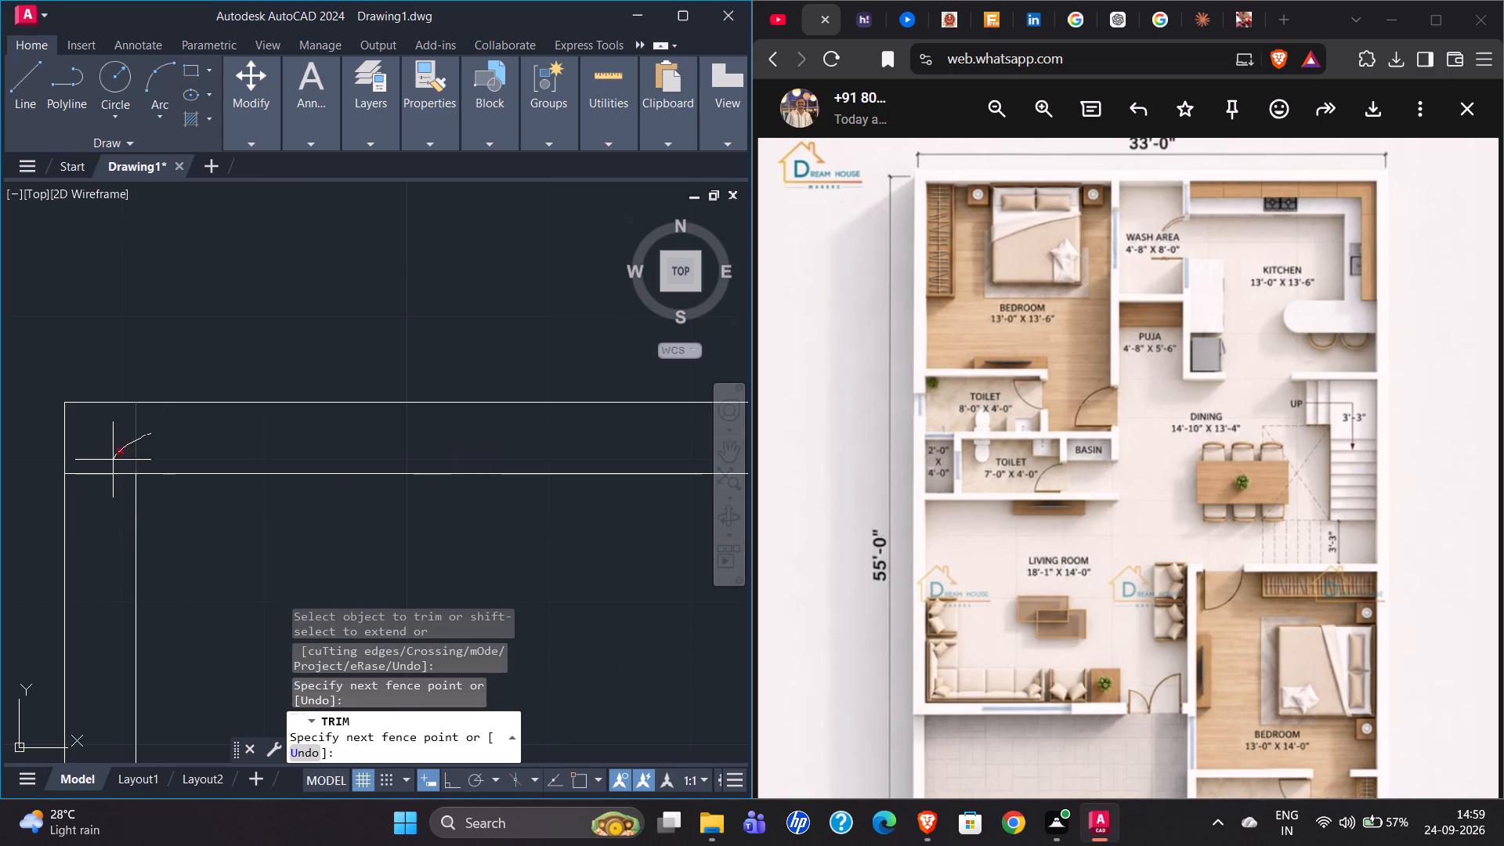
{"action": "left_click_drag", "start_coordinate": [110, 463], "coordinate": [98, 504]}
Trim the west outer wall's inner line where the south wall of the shaft and 7'-0" x 4'-0" toilet meets it.
{"action": "scroll", "coordinate": [123, 312], "scroll_direction": "down", "scroll_amount": 3}
{"action": "scroll", "coordinate": [240, 526], "scroll_direction": "down", "scroll_amount": 4}
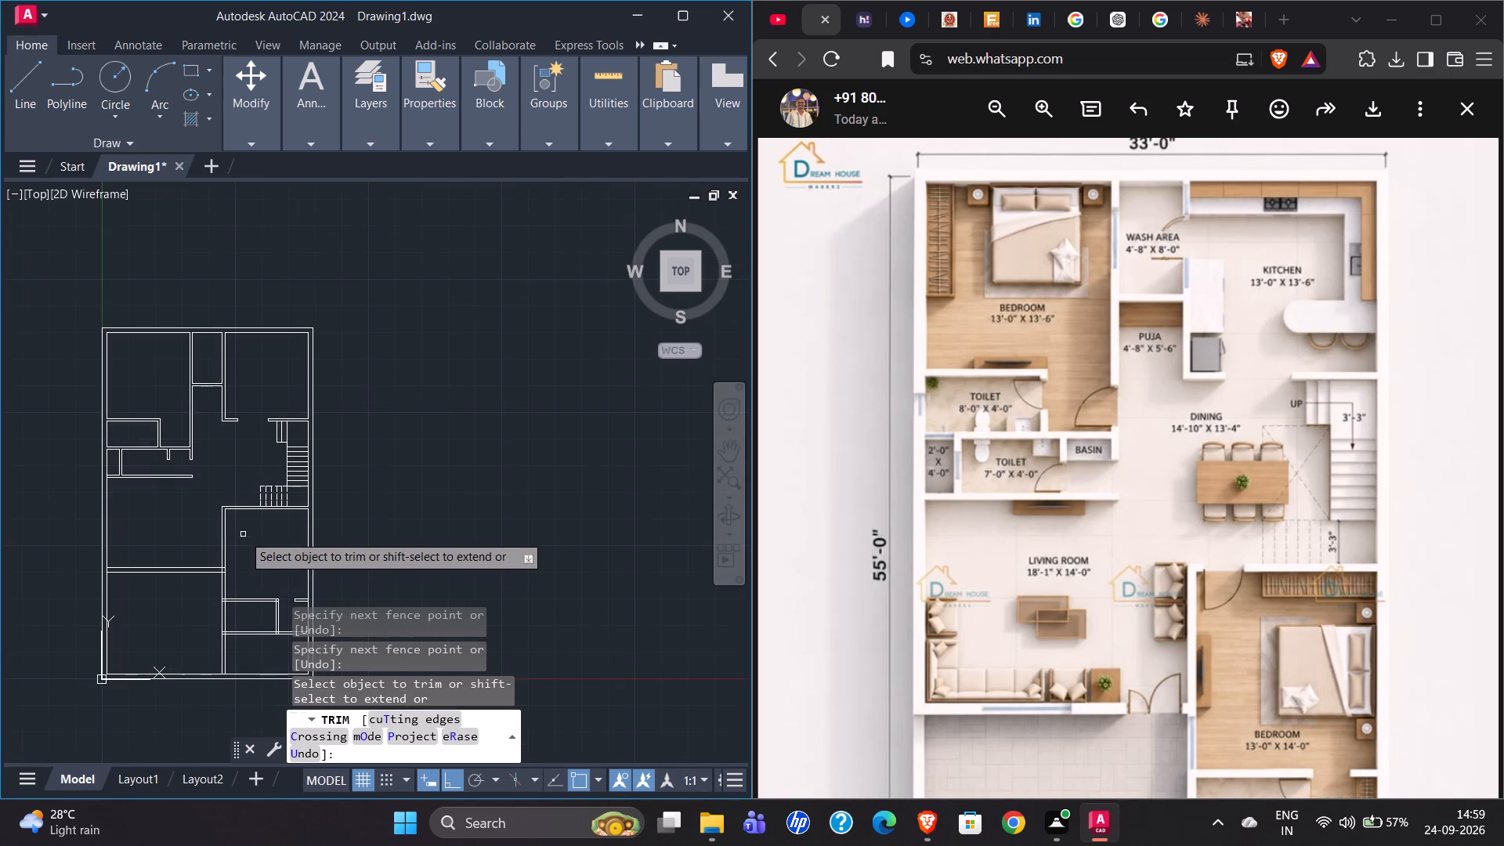
{"action": "scroll", "coordinate": [183, 371], "scroll_direction": "up", "scroll_amount": 4}
{"action": "scroll", "coordinate": [184, 401], "scroll_direction": "down", "scroll_amount": 2}
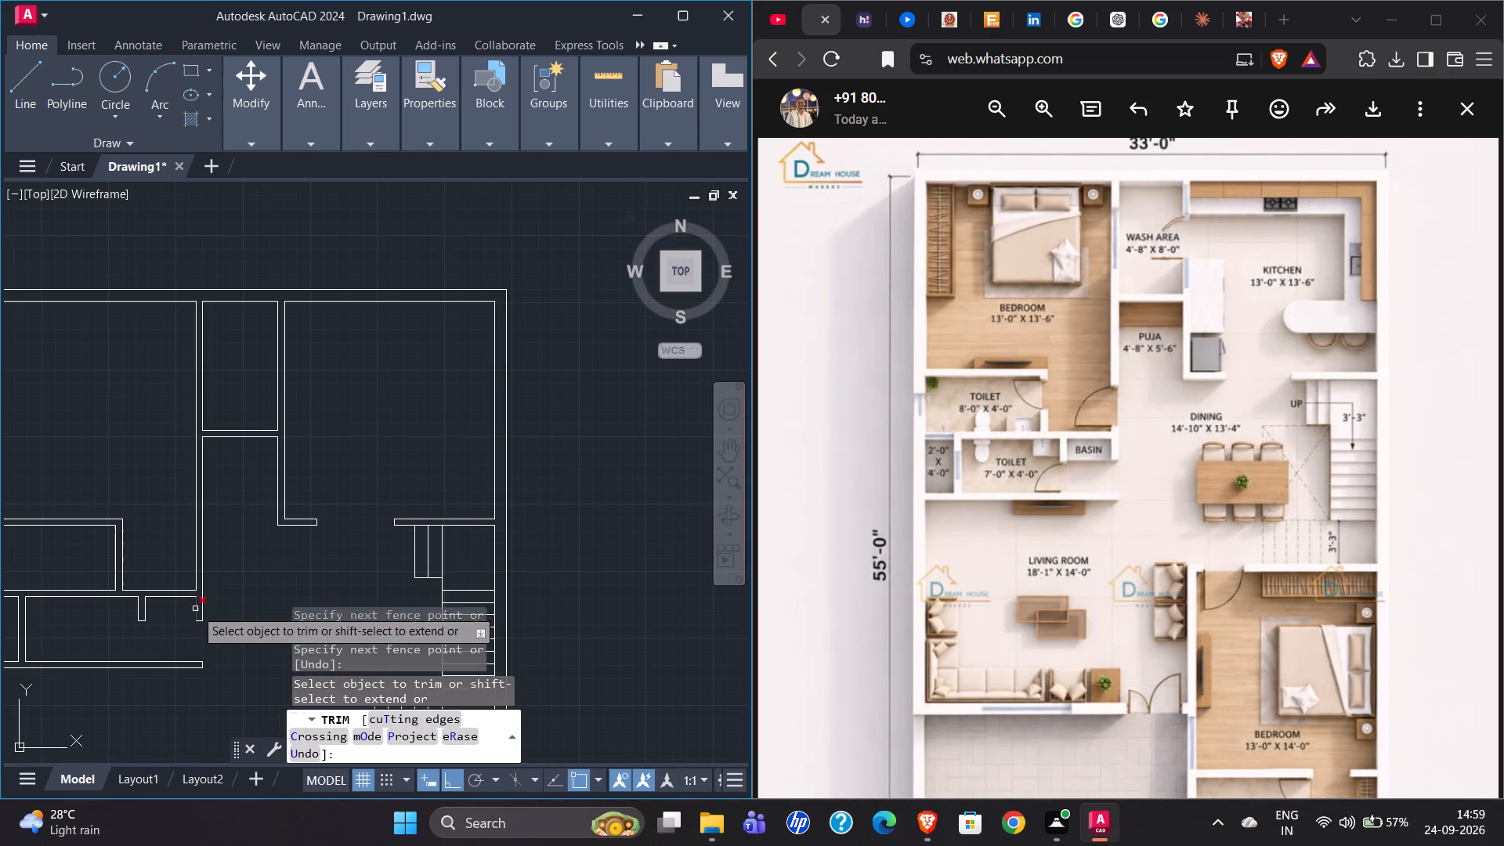
{"action": "scroll", "coordinate": [217, 461], "scroll_direction": "down", "scroll_amount": 2}
{"action": "scroll", "coordinate": [140, 556], "scroll_direction": "up", "scroll_amount": 4}
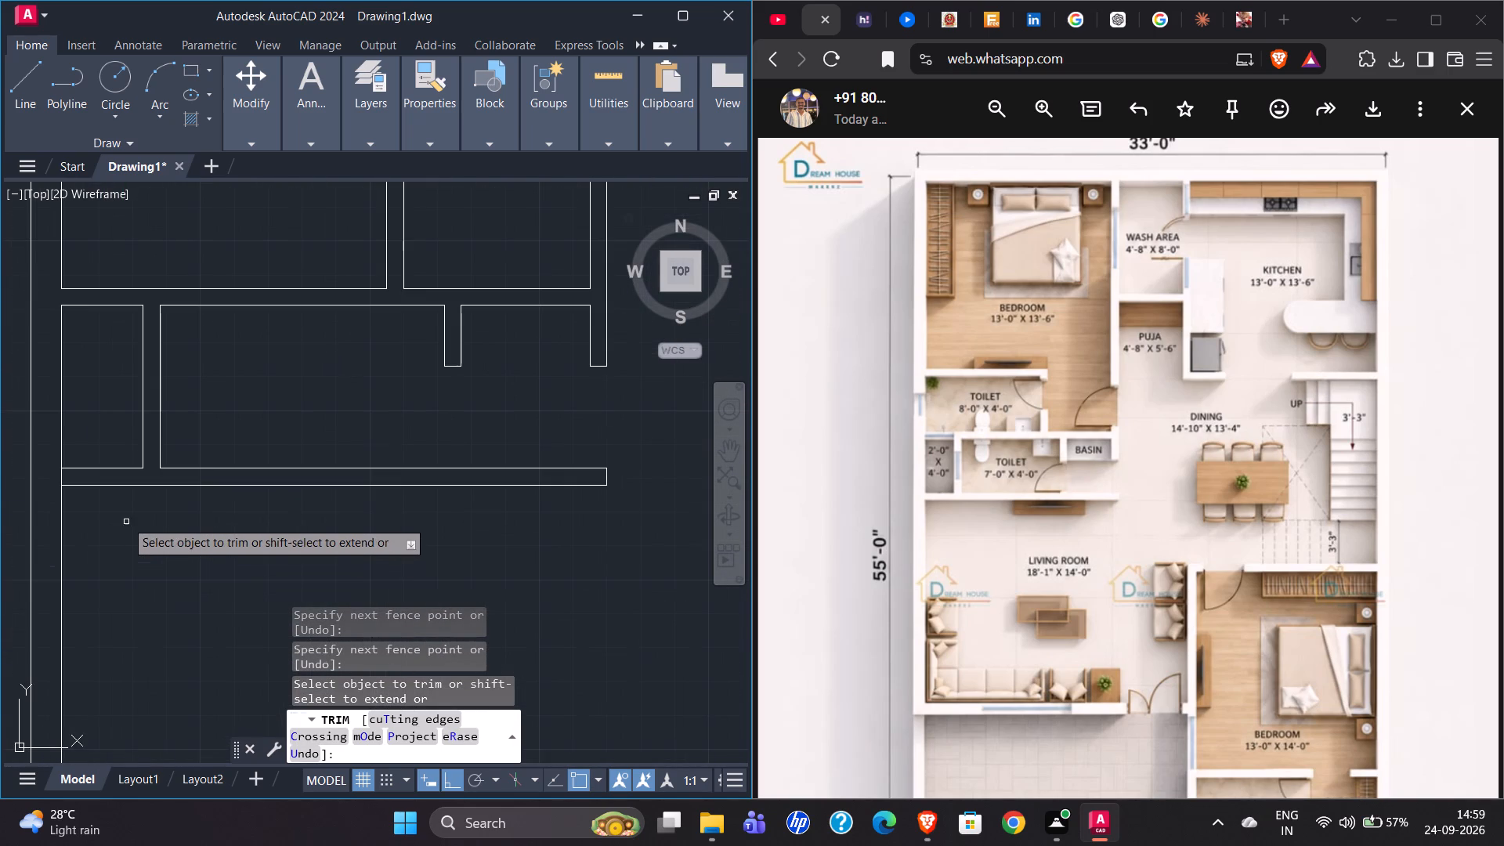
{"action": "scroll", "coordinate": [68, 482], "scroll_direction": "up", "scroll_amount": 4}
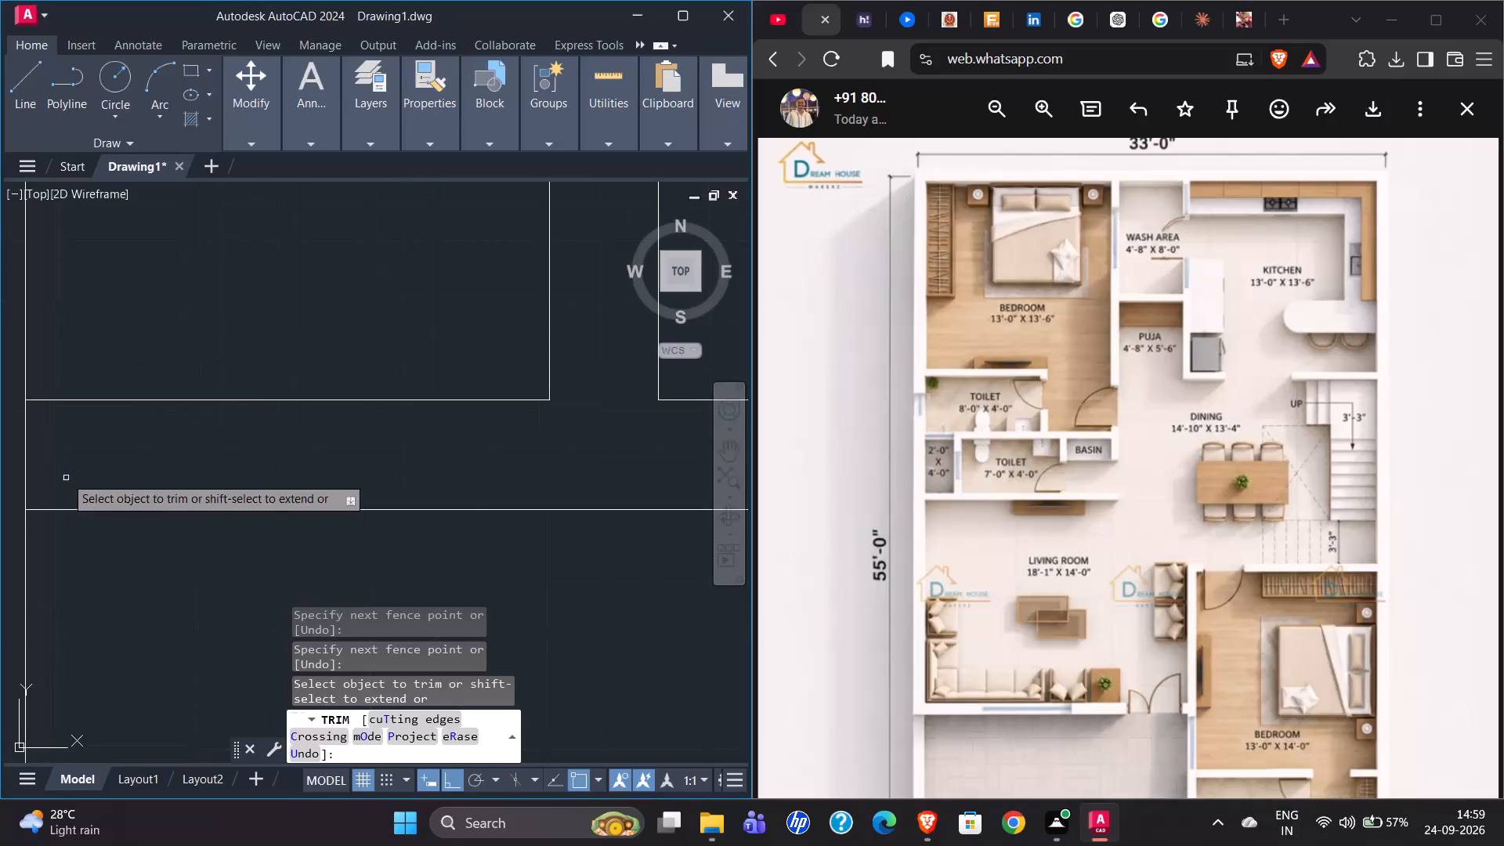
{"action": "left_click_drag", "start_coordinate": [17, 432], "coordinate": [38, 454]}
Trim both ends of the living room's south wall, at the west outer wall and at the front bedroom's west wall.
{"action": "scroll", "coordinate": [103, 468], "scroll_direction": "down", "scroll_amount": 4}
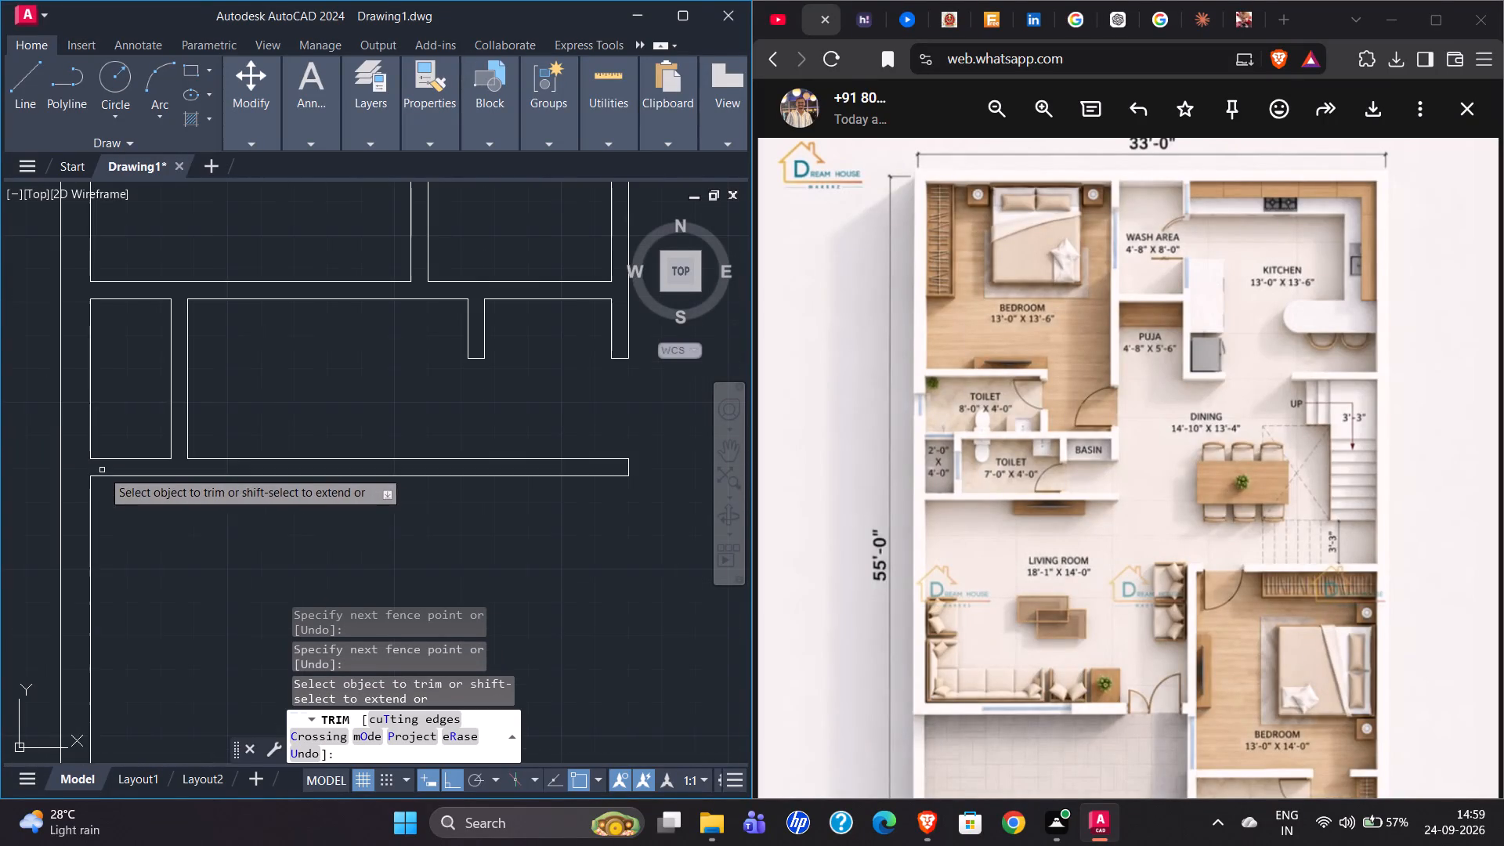
{"action": "scroll", "coordinate": [107, 540], "scroll_direction": "down", "scroll_amount": 2}
{"action": "scroll", "coordinate": [96, 388], "scroll_direction": "down", "scroll_amount": 2}
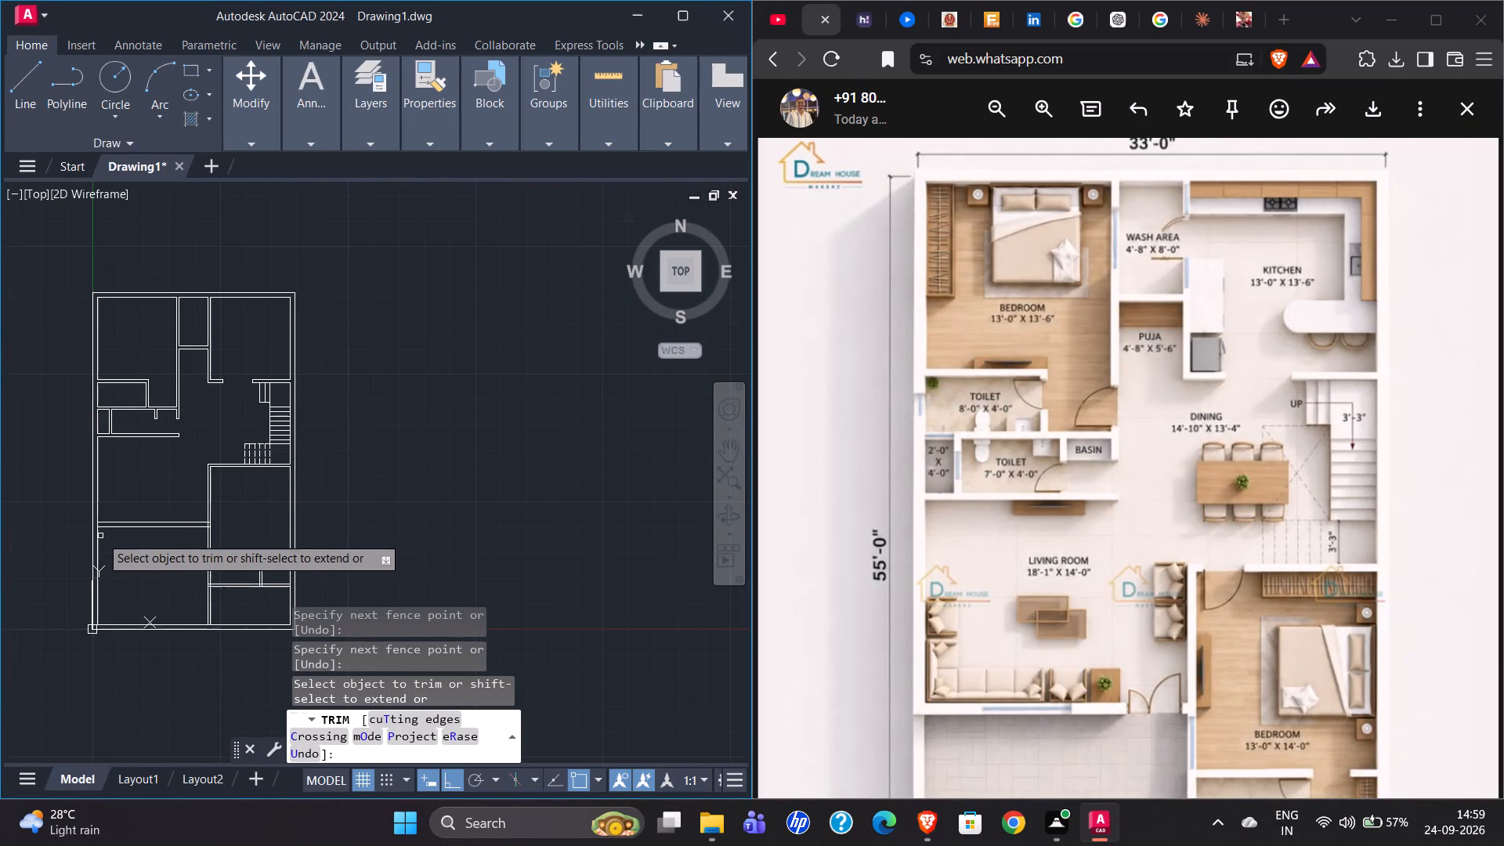
{"action": "scroll", "coordinate": [99, 535], "scroll_direction": "up", "scroll_amount": 4}
{"action": "left_click_drag", "start_coordinate": [83, 474], "coordinate": [97, 483]}
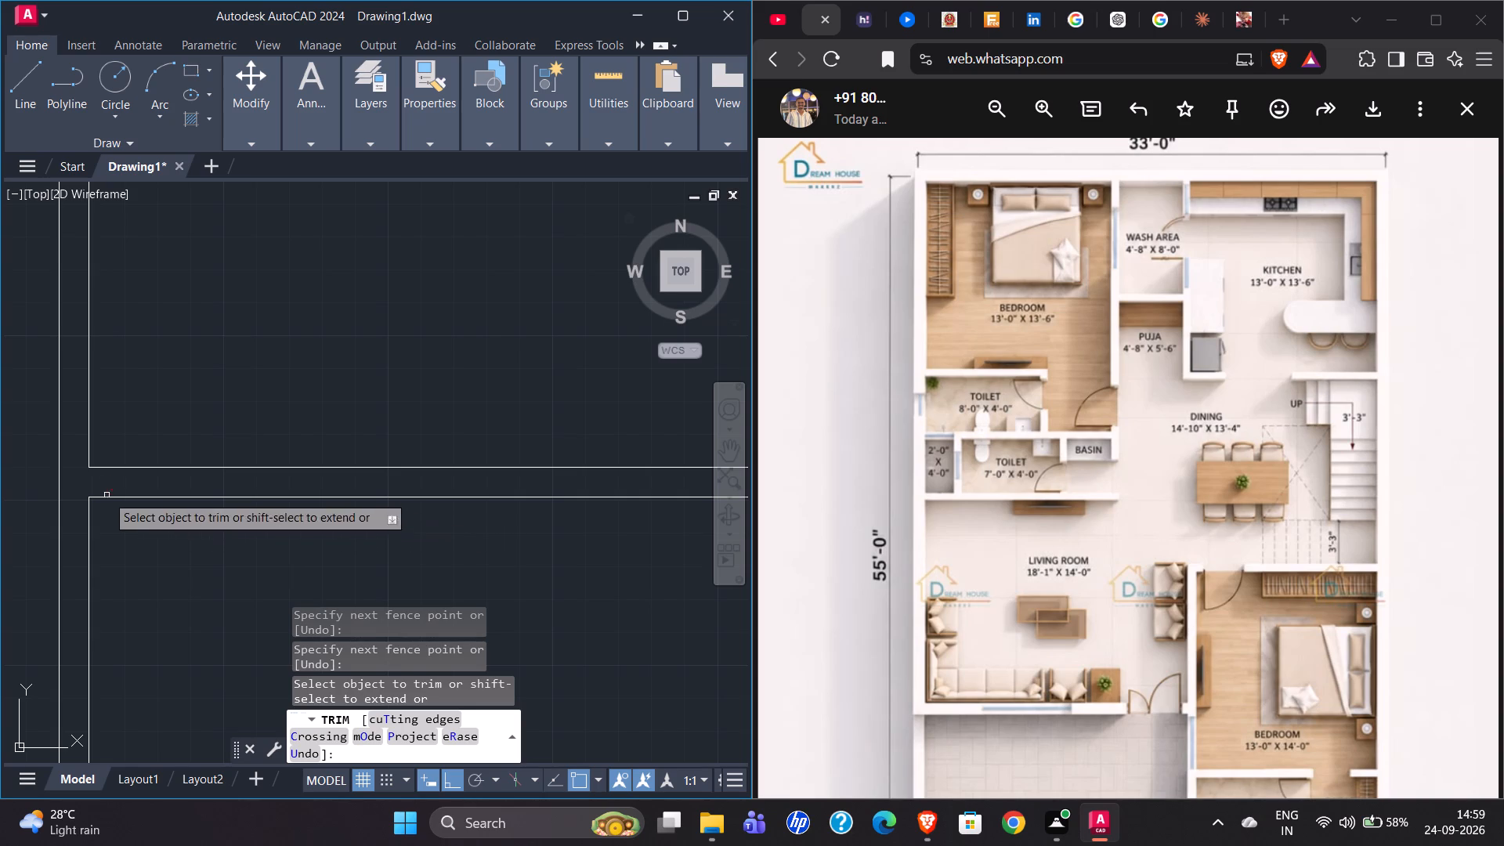
{"action": "scroll", "coordinate": [36, 425], "scroll_direction": "down", "scroll_amount": 3}
{"action": "scroll", "coordinate": [199, 443], "scroll_direction": "up", "scroll_amount": 5}
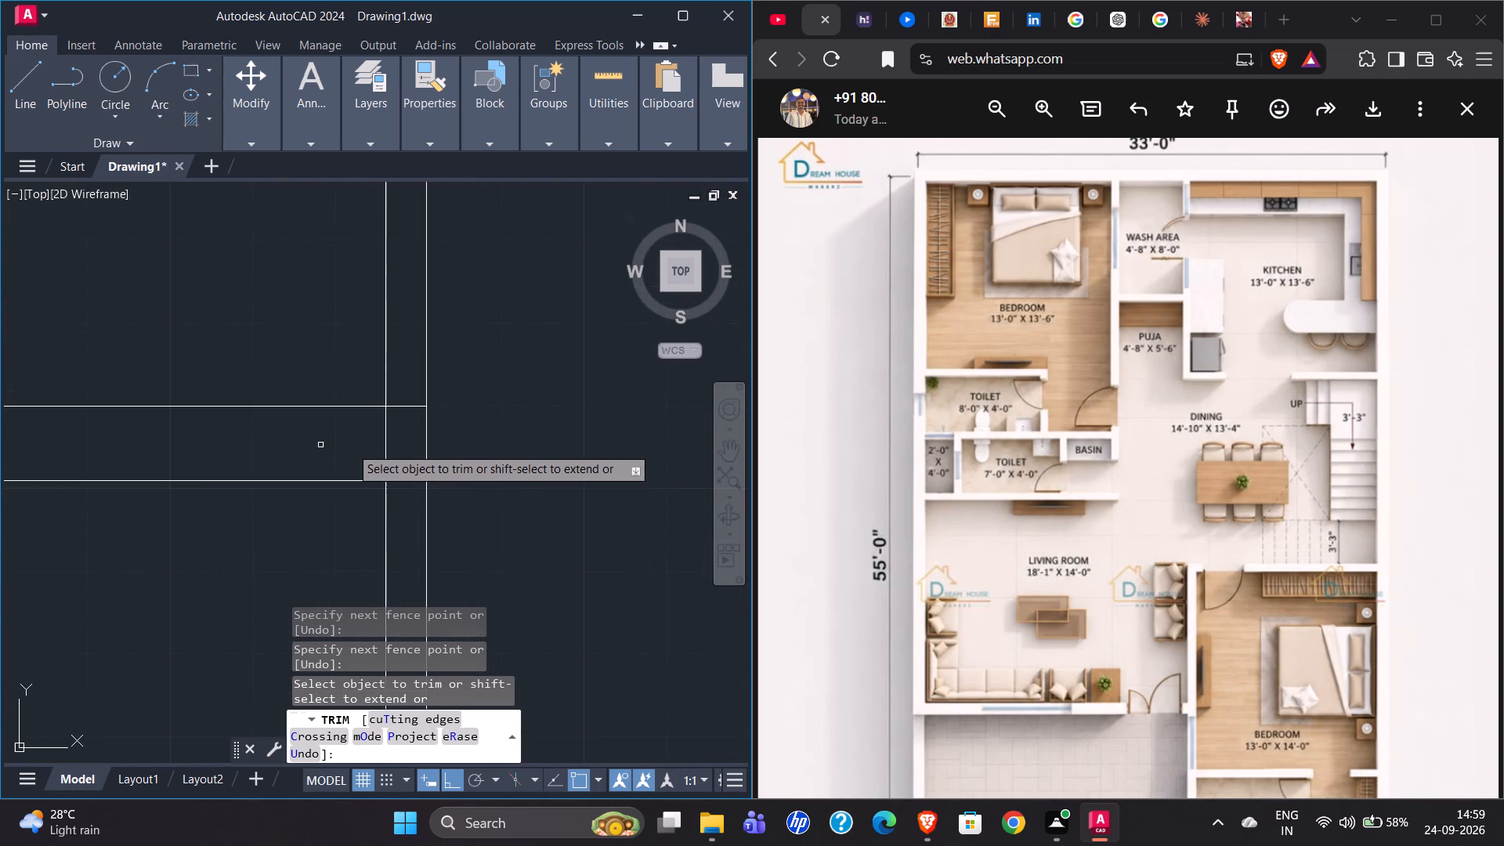
{"action": "left_click_drag", "start_coordinate": [400, 384], "coordinate": [400, 484]}
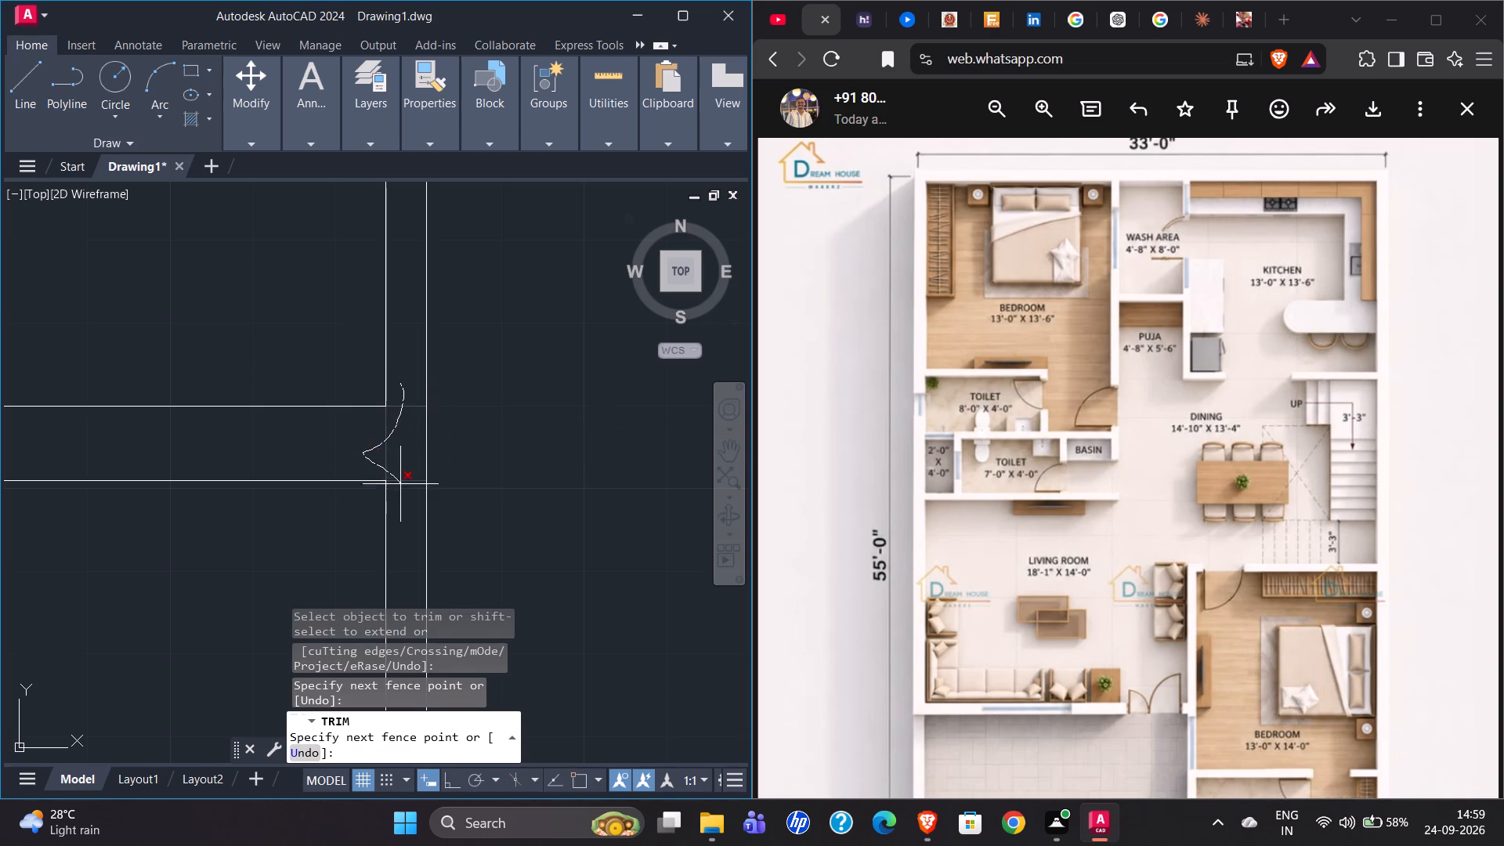
{"action": "left_click_drag", "start_coordinate": [400, 484], "coordinate": [402, 490]}
{"action": "scroll", "coordinate": [248, 534], "scroll_direction": "down", "scroll_amount": 4}
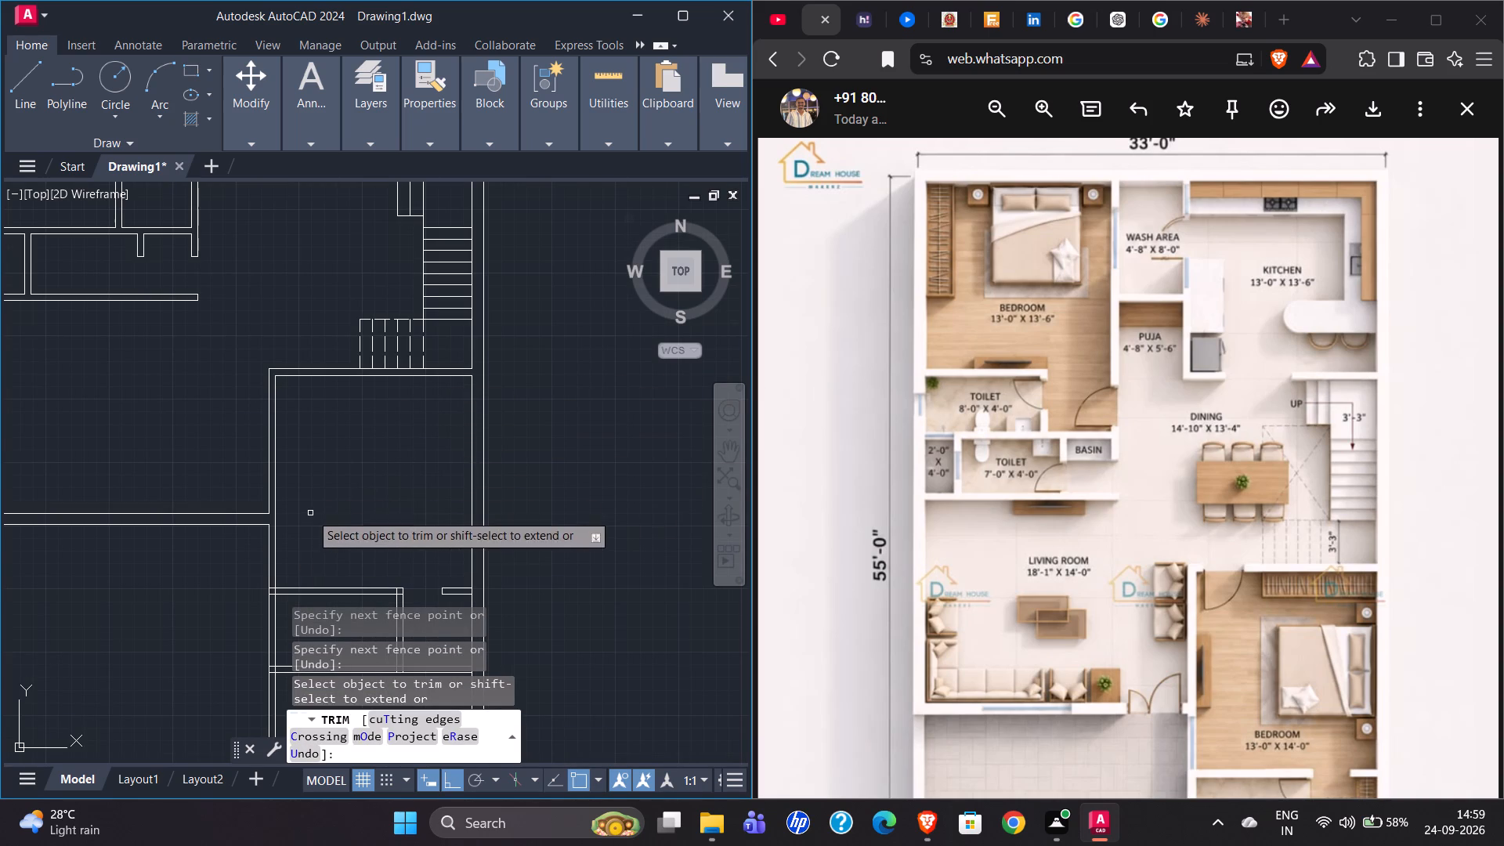
{"action": "scroll", "coordinate": [238, 309], "scroll_direction": "down", "scroll_amount": 2}
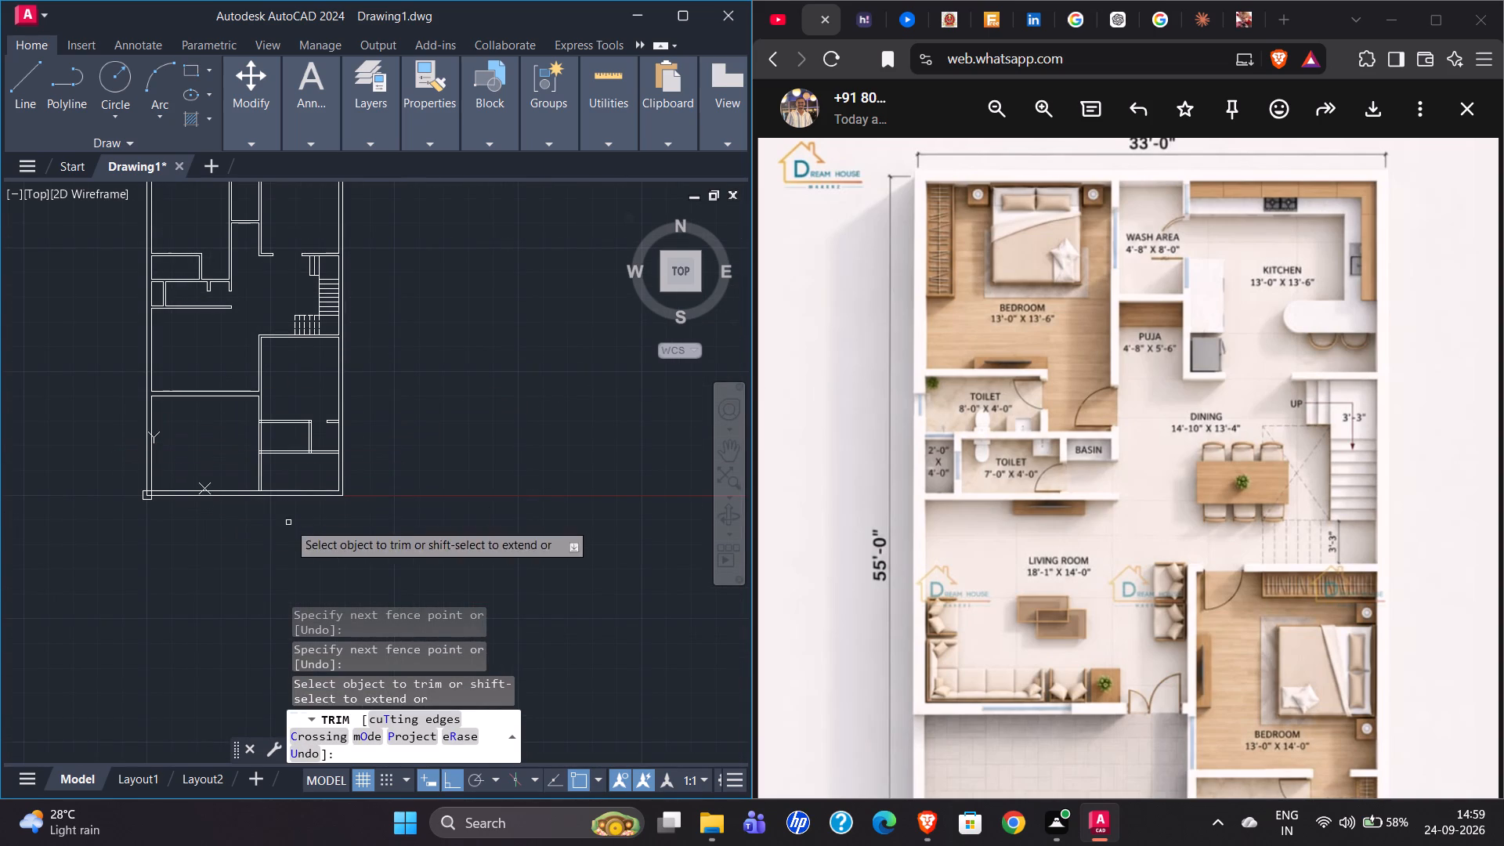
Trim the south outer wall's inner line where the front bedroom's west wall meets it.
{"action": "scroll", "coordinate": [153, 500], "scroll_direction": "up", "scroll_amount": 5}
{"action": "scroll", "coordinate": [95, 489], "scroll_direction": "down", "scroll_amount": 5}
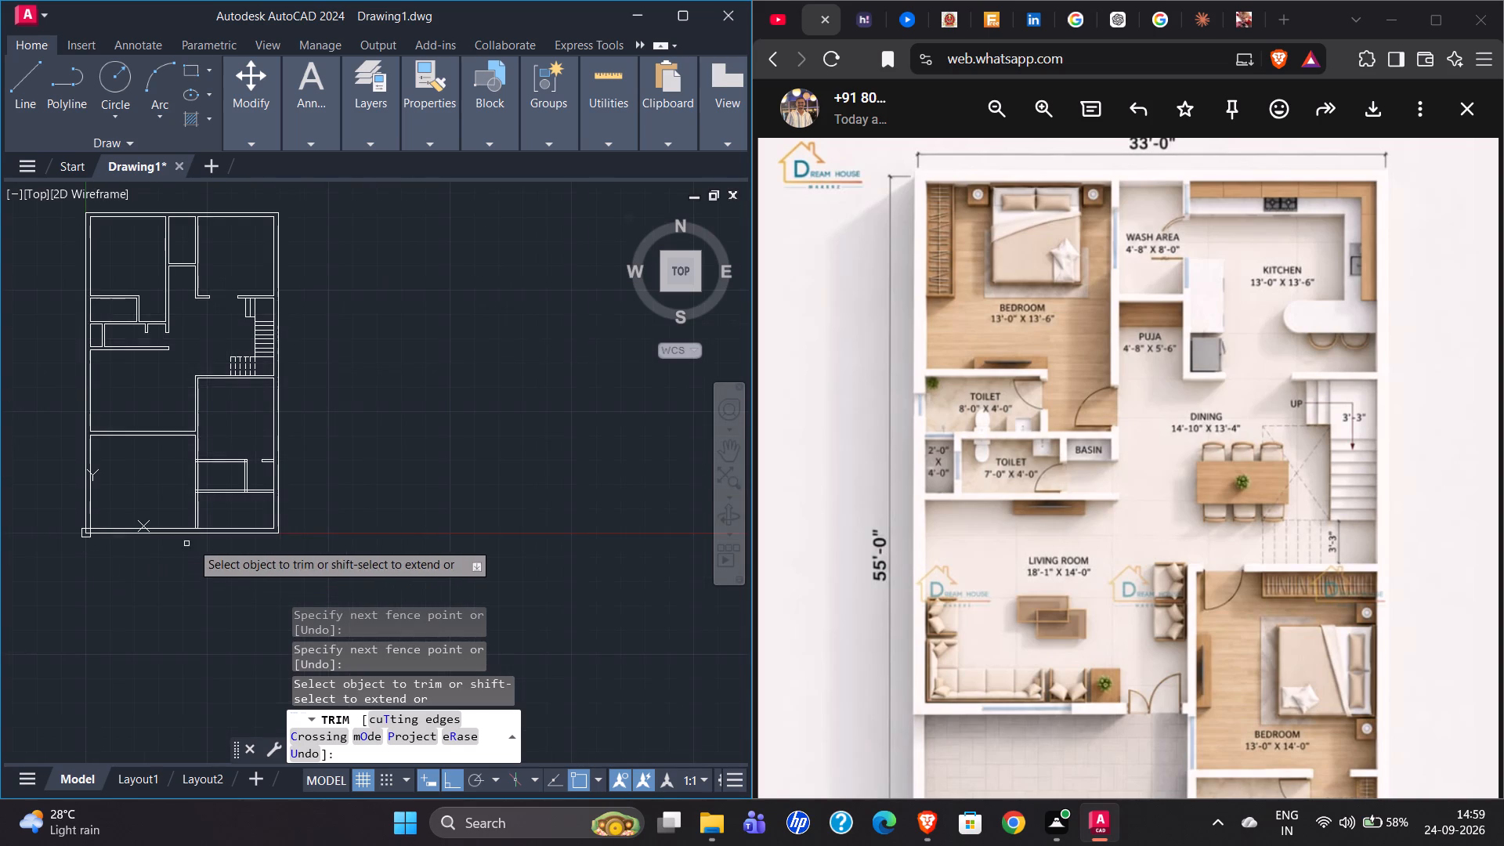
{"action": "scroll", "coordinate": [197, 528], "scroll_direction": "up", "scroll_amount": 4}
{"action": "left_click_drag", "start_coordinate": [195, 514], "coordinate": [195, 541]}
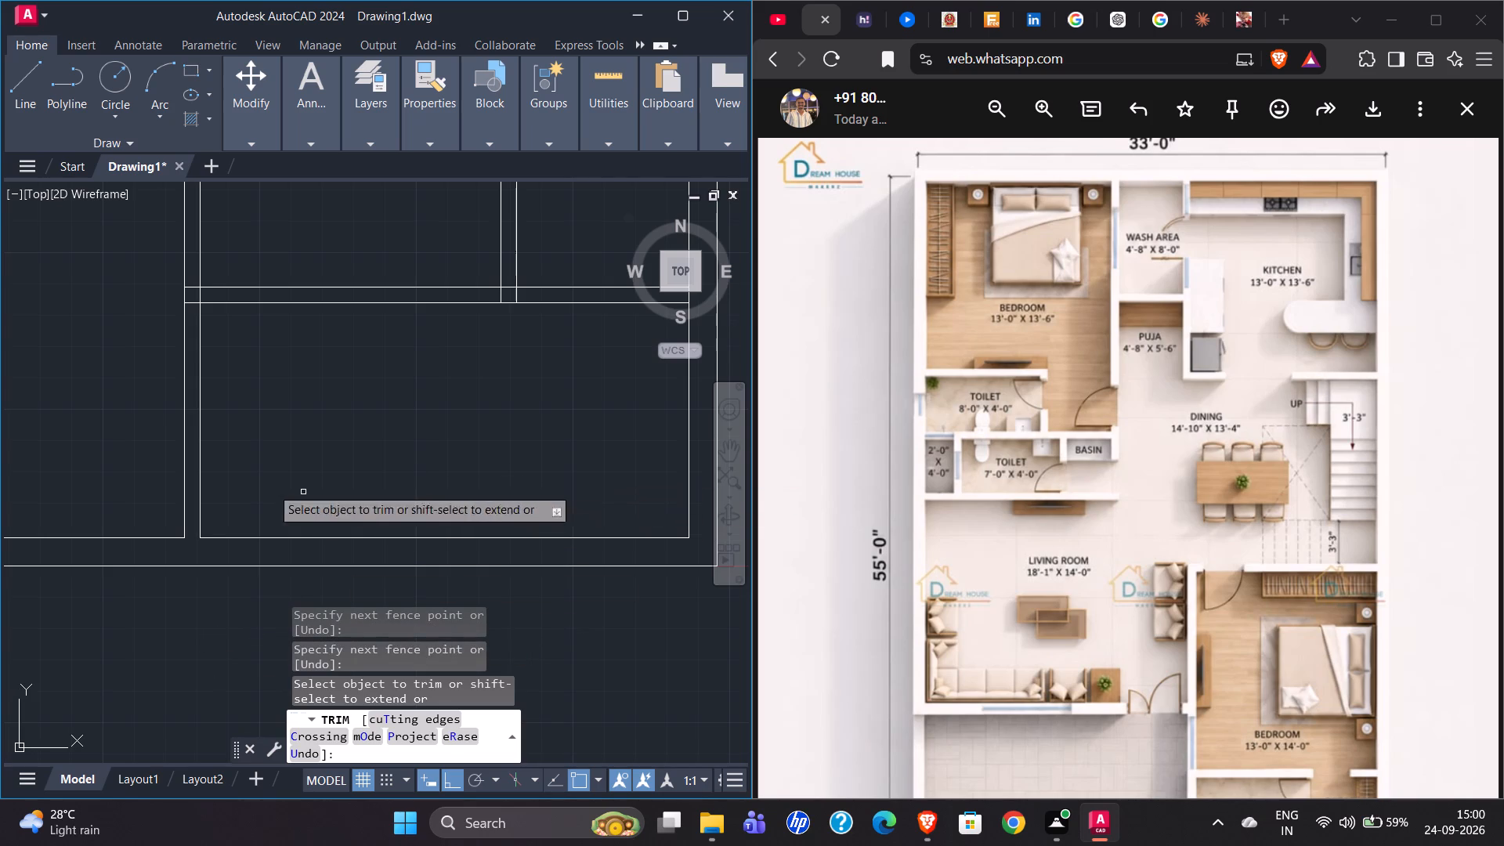
Trim the overlapping lines where the south wall of the small room below the front bedroom meets its west wall.
{"action": "scroll", "coordinate": [109, 233], "scroll_direction": "up", "scroll_amount": 5}
{"action": "scroll", "coordinate": [172, 399], "scroll_direction": "down", "scroll_amount": 3}
{"action": "scroll", "coordinate": [374, 525], "scroll_direction": "up", "scroll_amount": 1}
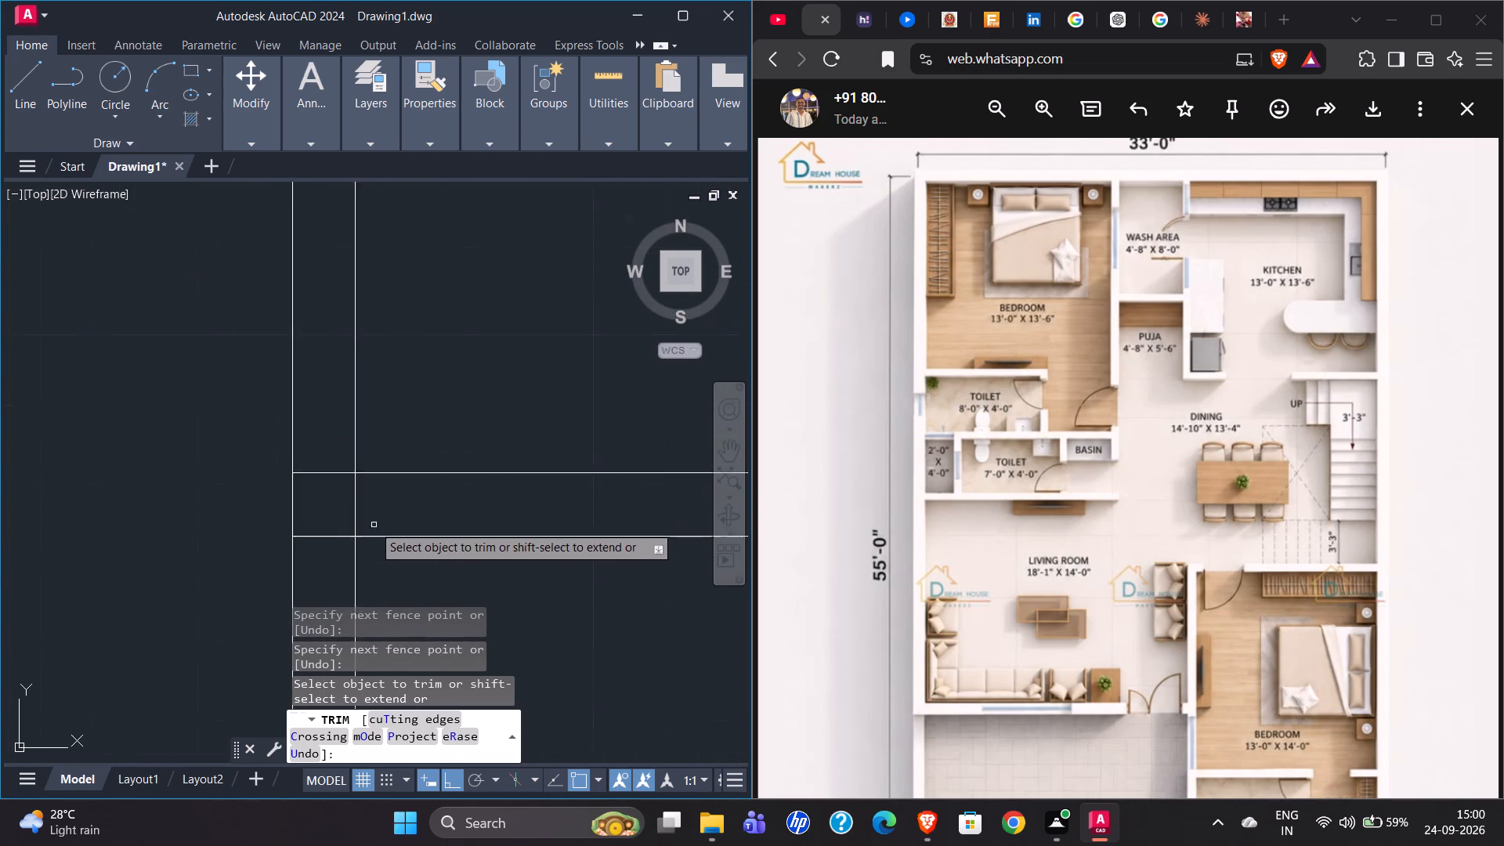
{"action": "scroll", "coordinate": [373, 525], "scroll_direction": "up", "scroll_amount": 1}
{"action": "left_click_drag", "start_coordinate": [277, 406], "coordinate": [389, 515]}
{"action": "left_click_drag", "start_coordinate": [316, 511], "coordinate": [294, 583]}
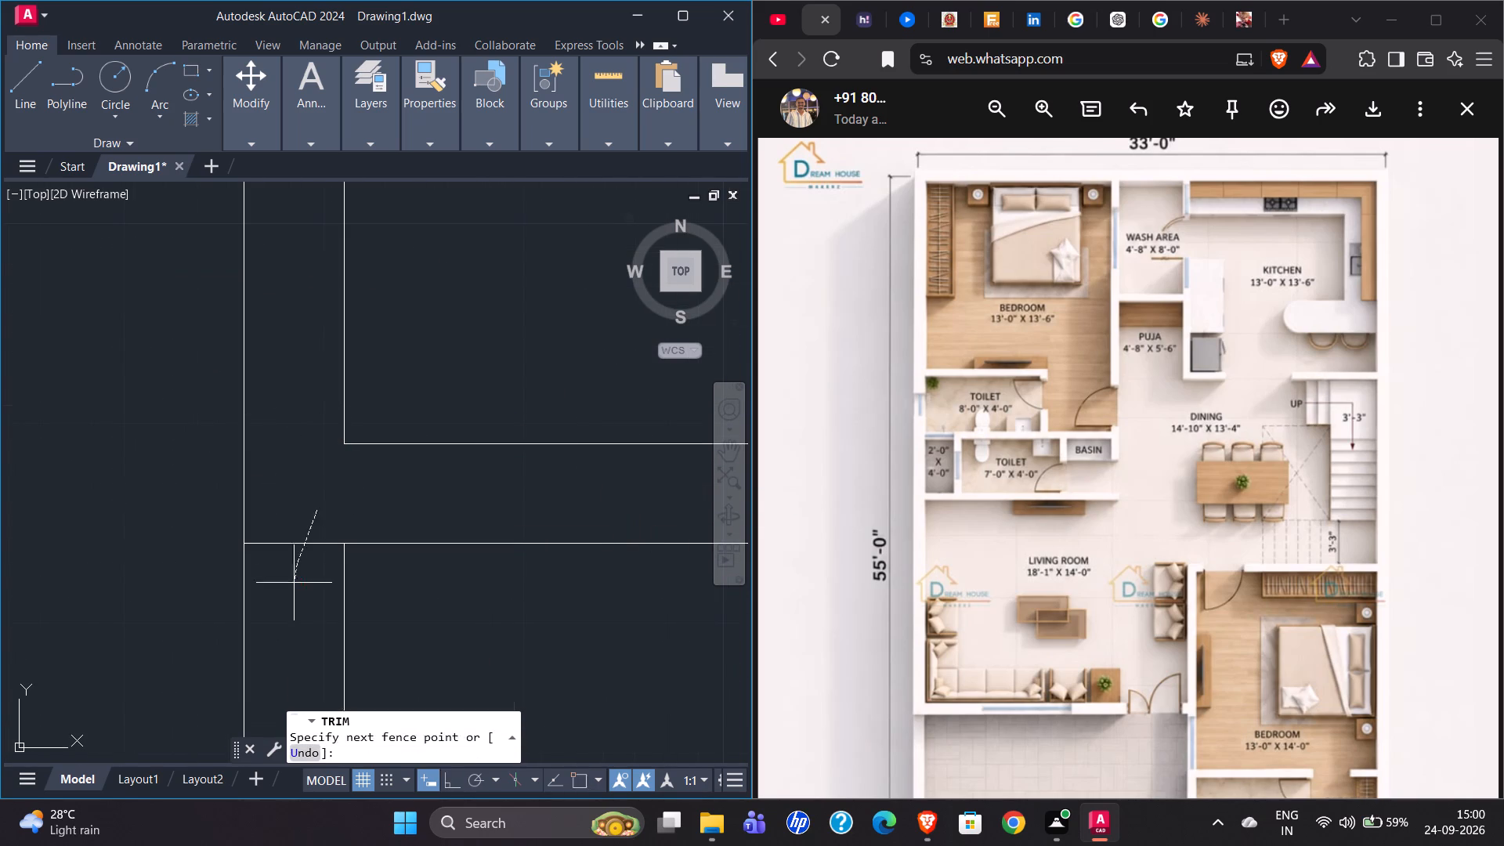
{"action": "left_click_drag", "start_coordinate": [294, 583], "coordinate": [292, 598]}
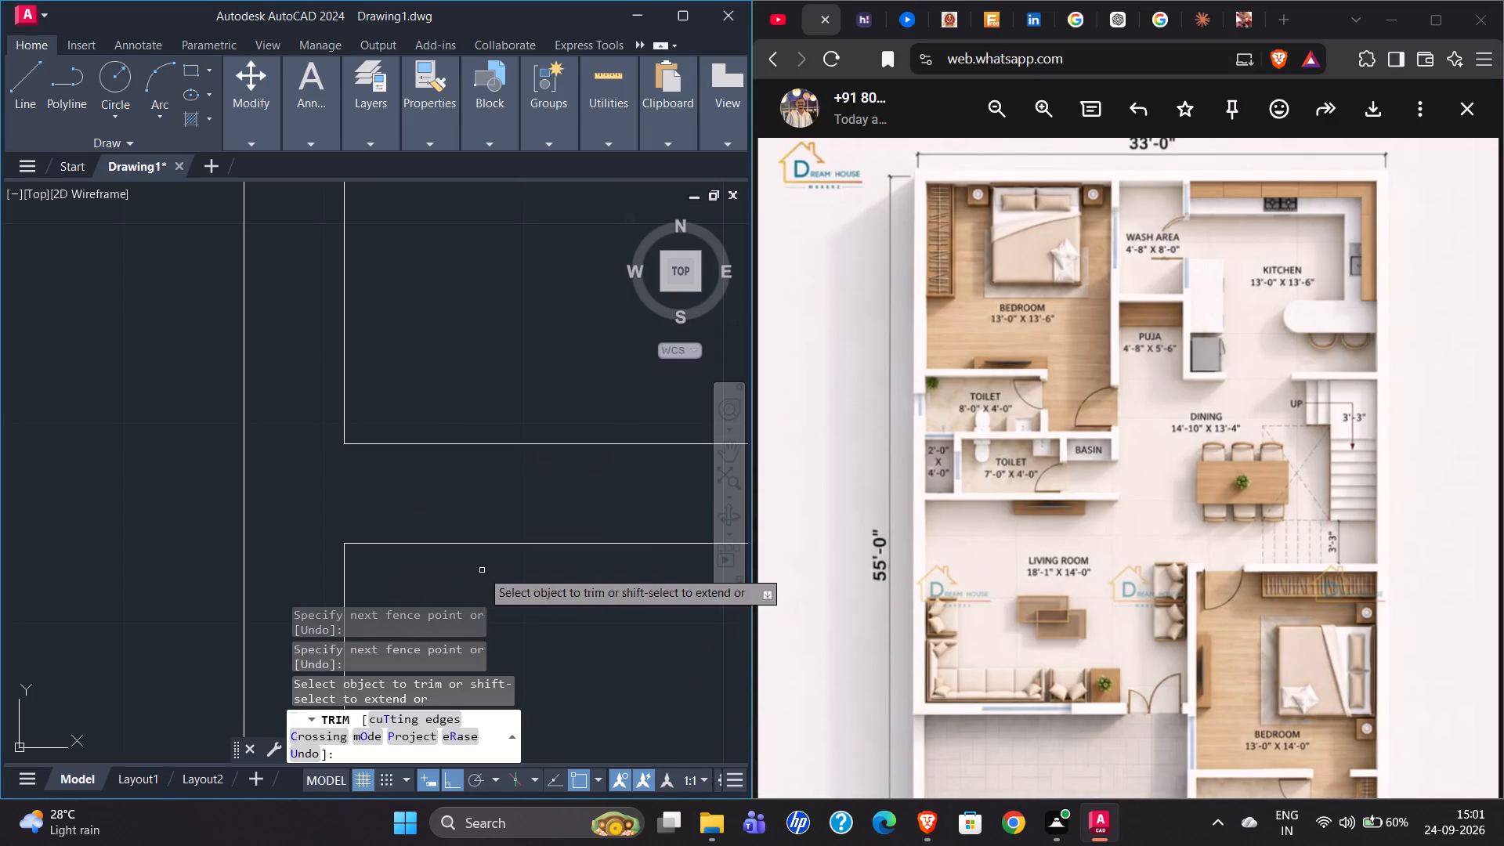
Trim both ends of the small room's east wall, at its south wall and at its northeast corner.
{"action": "scroll", "coordinate": [270, 544], "scroll_direction": "down", "scroll_amount": 3}
{"action": "scroll", "coordinate": [161, 485], "scroll_direction": "down", "scroll_amount": 2}
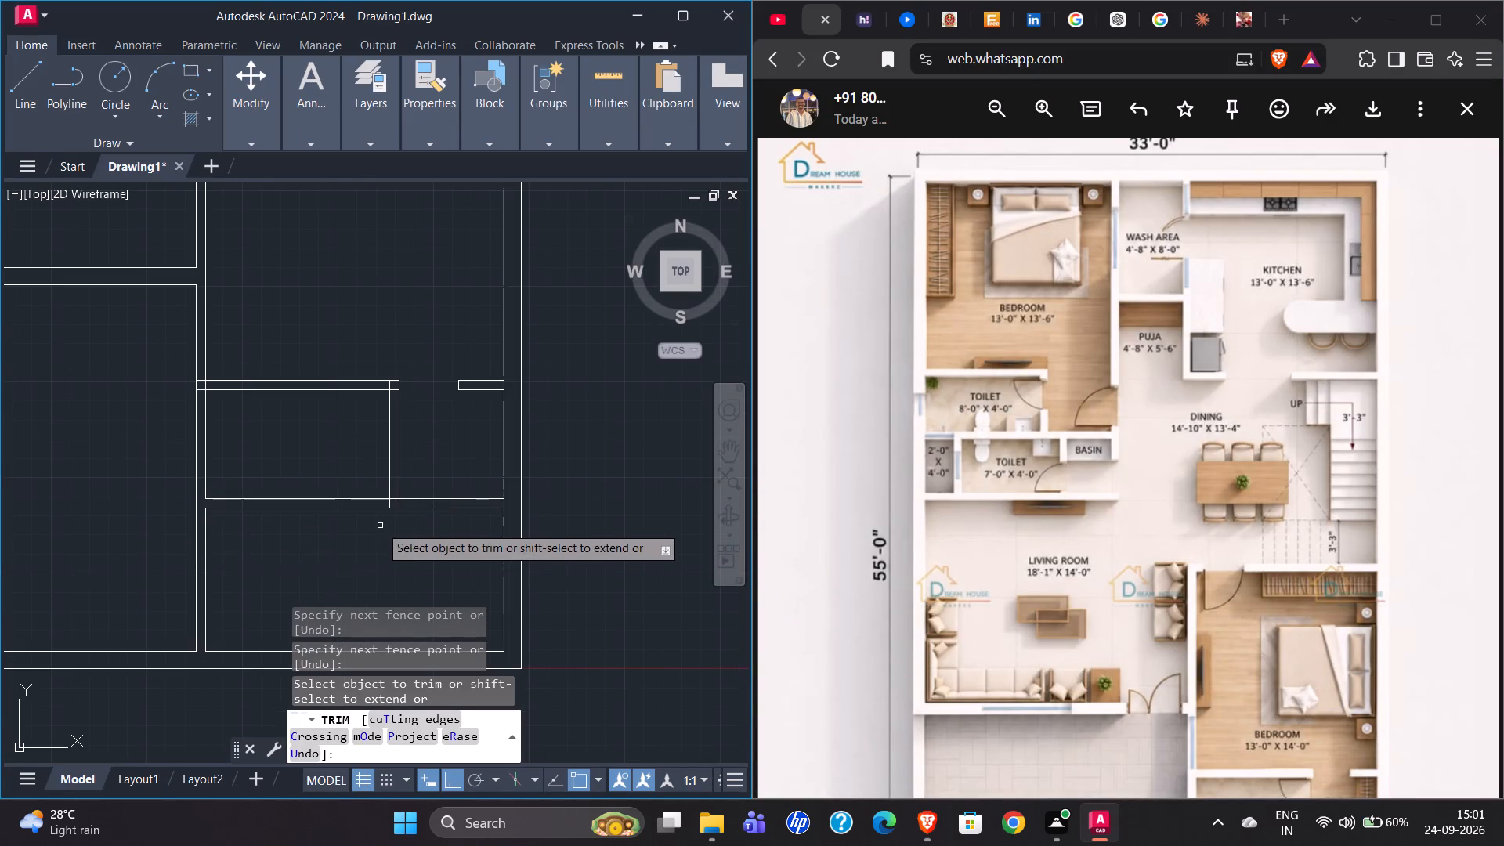
{"action": "scroll", "coordinate": [385, 517], "scroll_direction": "up", "scroll_amount": 4}
{"action": "left_click_drag", "start_coordinate": [450, 385], "coordinate": [439, 440]}
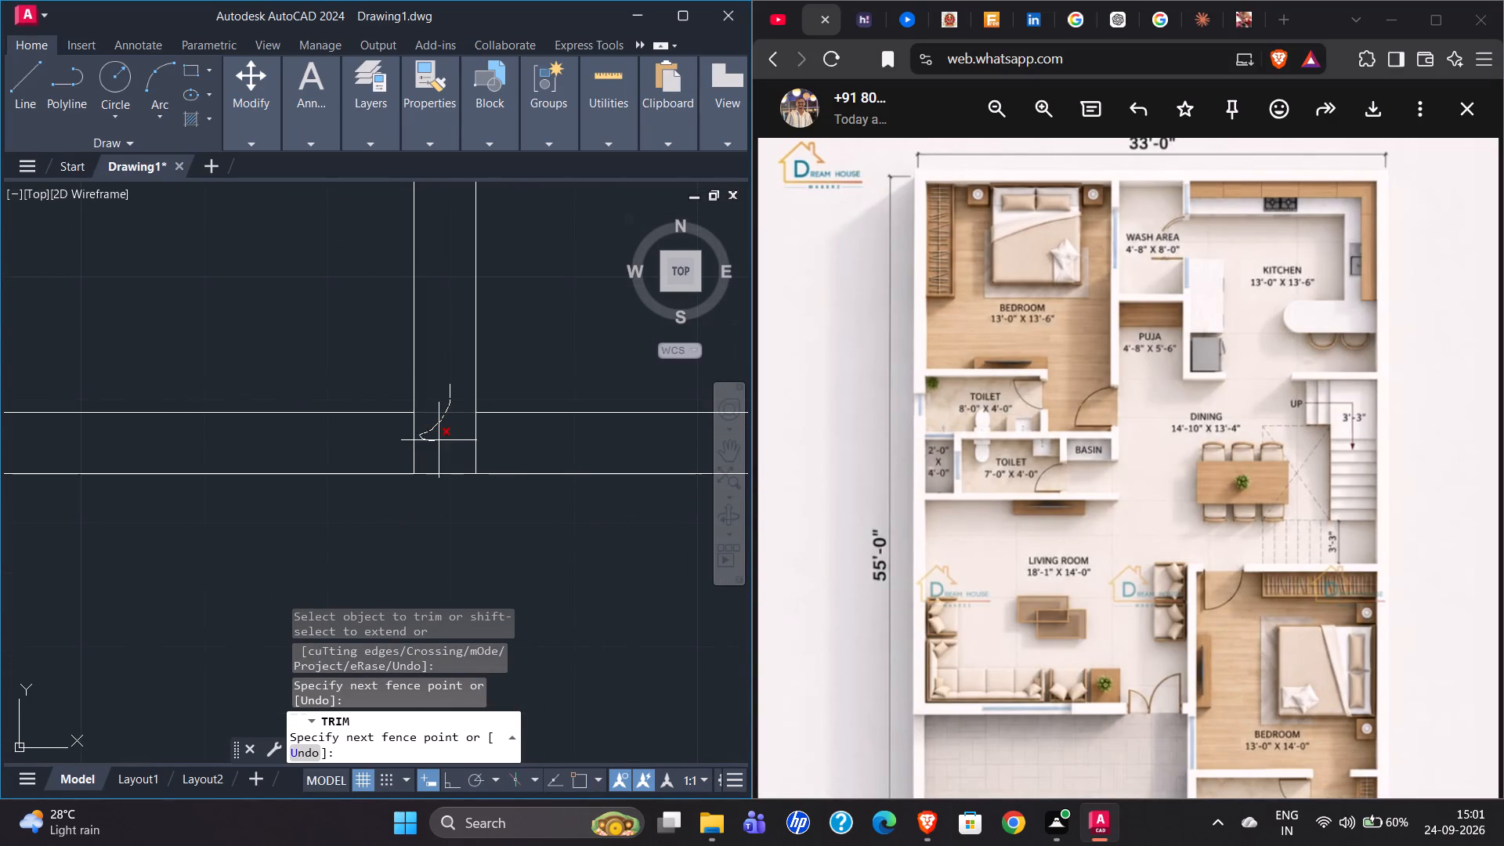
{"action": "left_click_drag", "start_coordinate": [439, 440], "coordinate": [513, 446]}
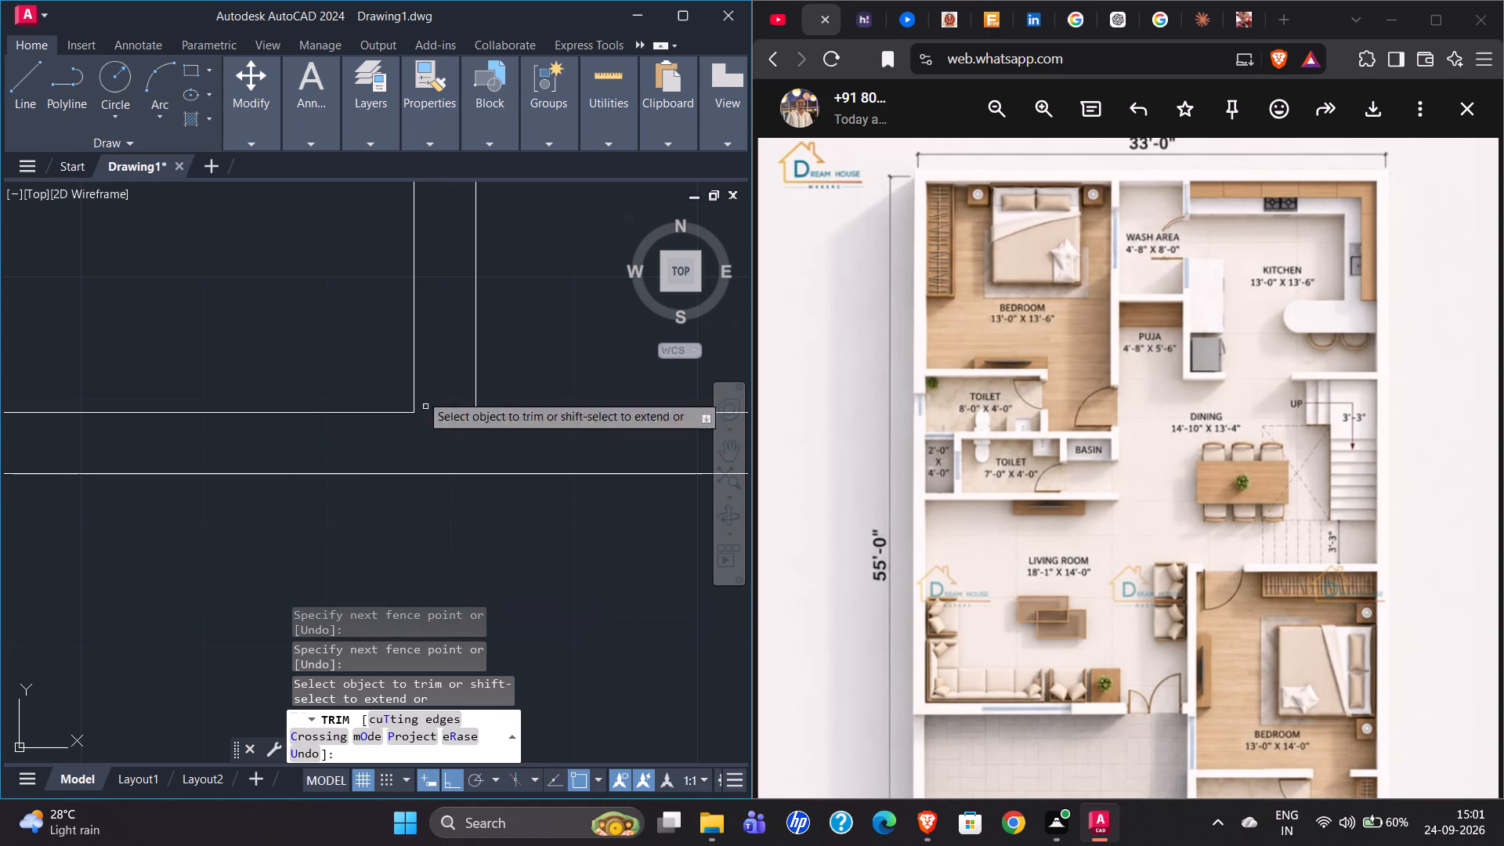
{"action": "scroll", "coordinate": [272, 371], "scroll_direction": "down", "scroll_amount": 4}
{"action": "scroll", "coordinate": [248, 333], "scroll_direction": "up", "scroll_amount": 4}
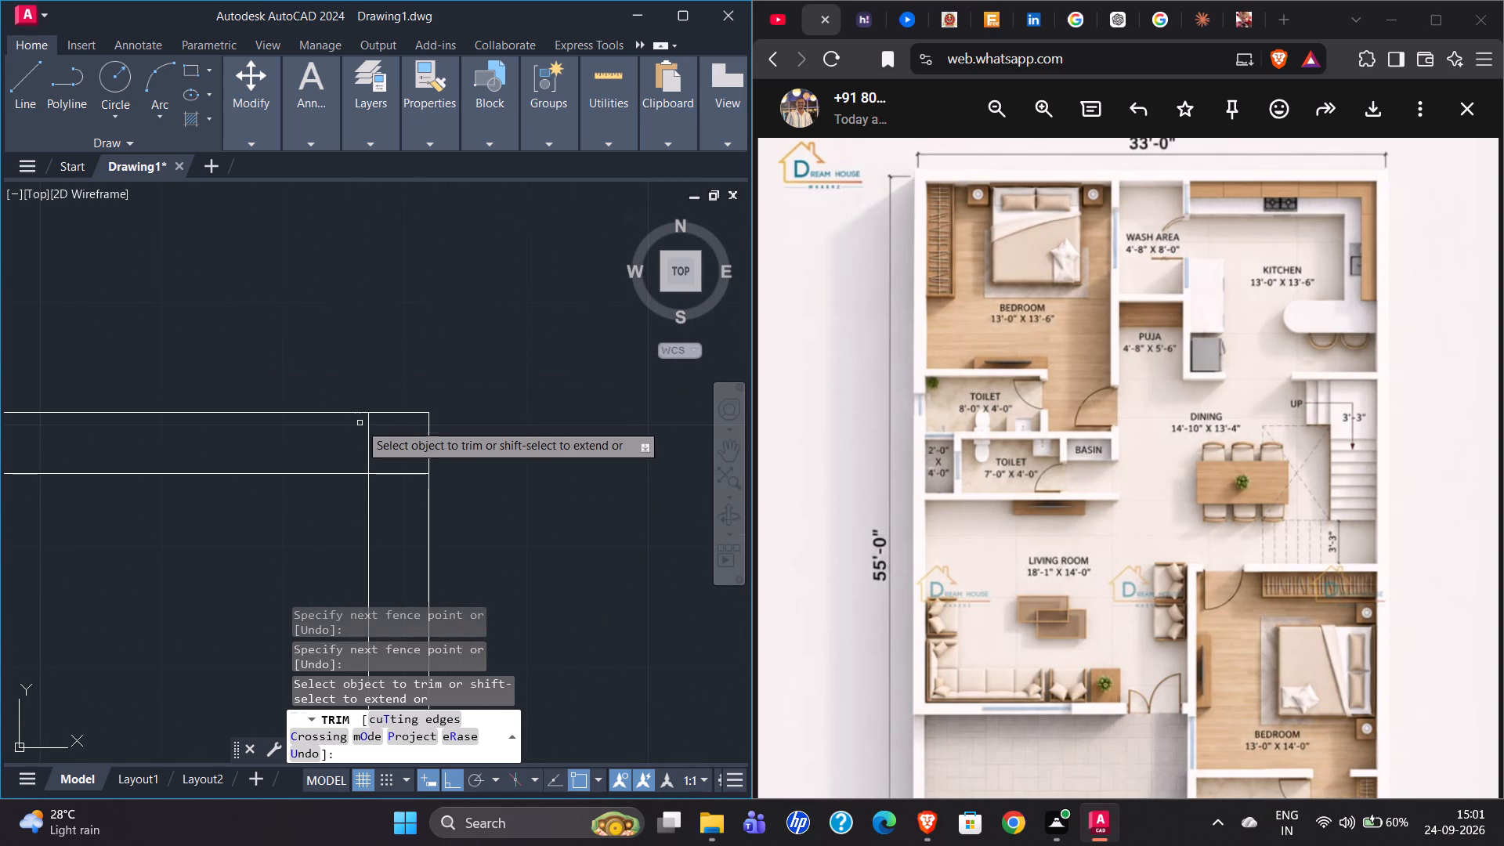
{"action": "left_click_drag", "start_coordinate": [353, 432], "coordinate": [390, 497]}
Trim the east outer wall's inner line where the short stub wall and the long wall south of it meet it.
{"action": "scroll", "coordinate": [302, 258], "scroll_direction": "down", "scroll_amount": 4}
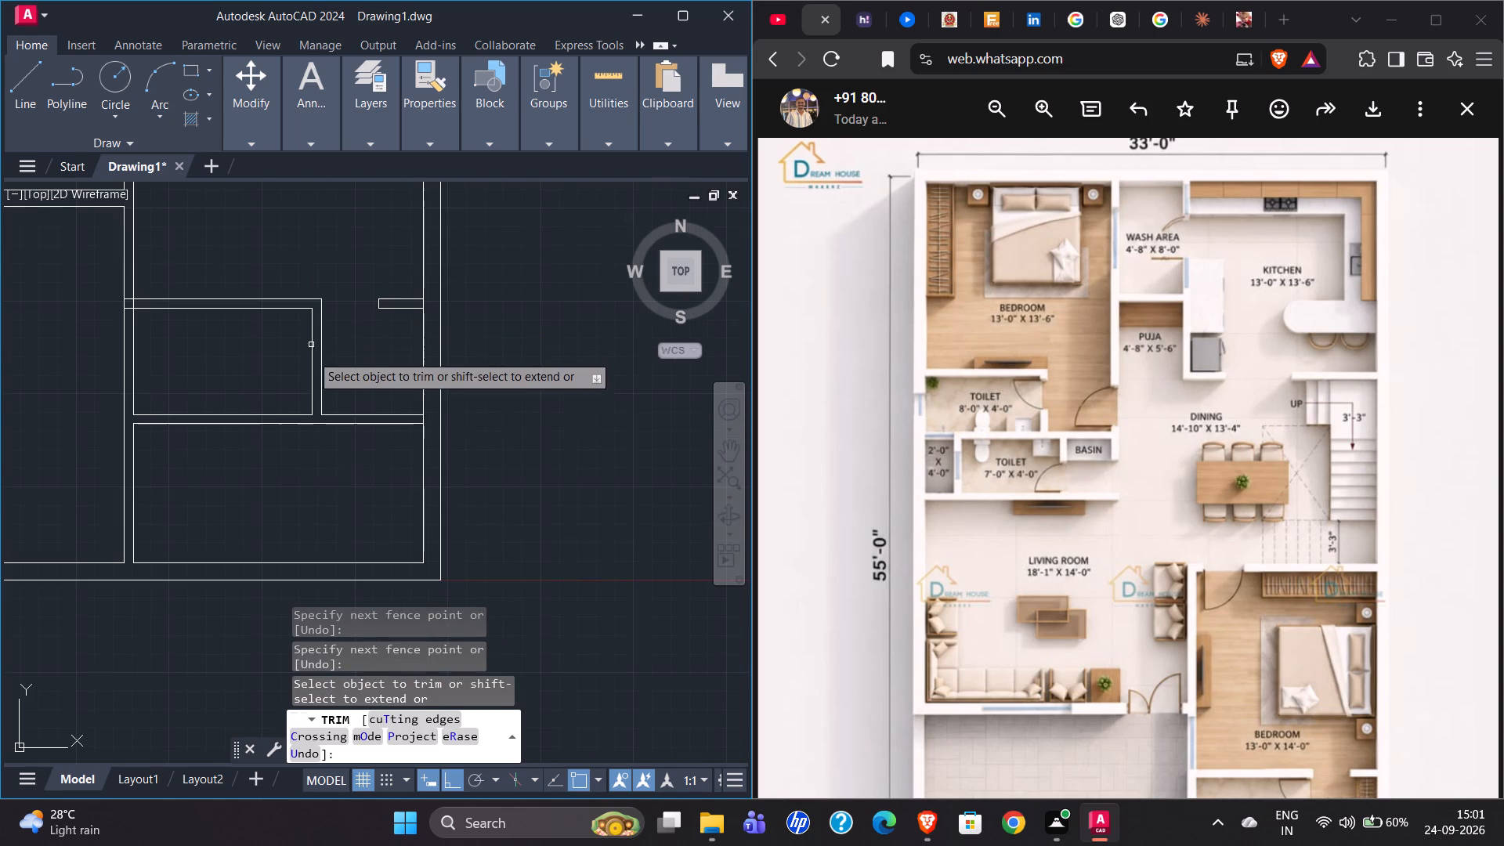
{"action": "scroll", "coordinate": [263, 525], "scroll_direction": "down", "scroll_amount": 1}
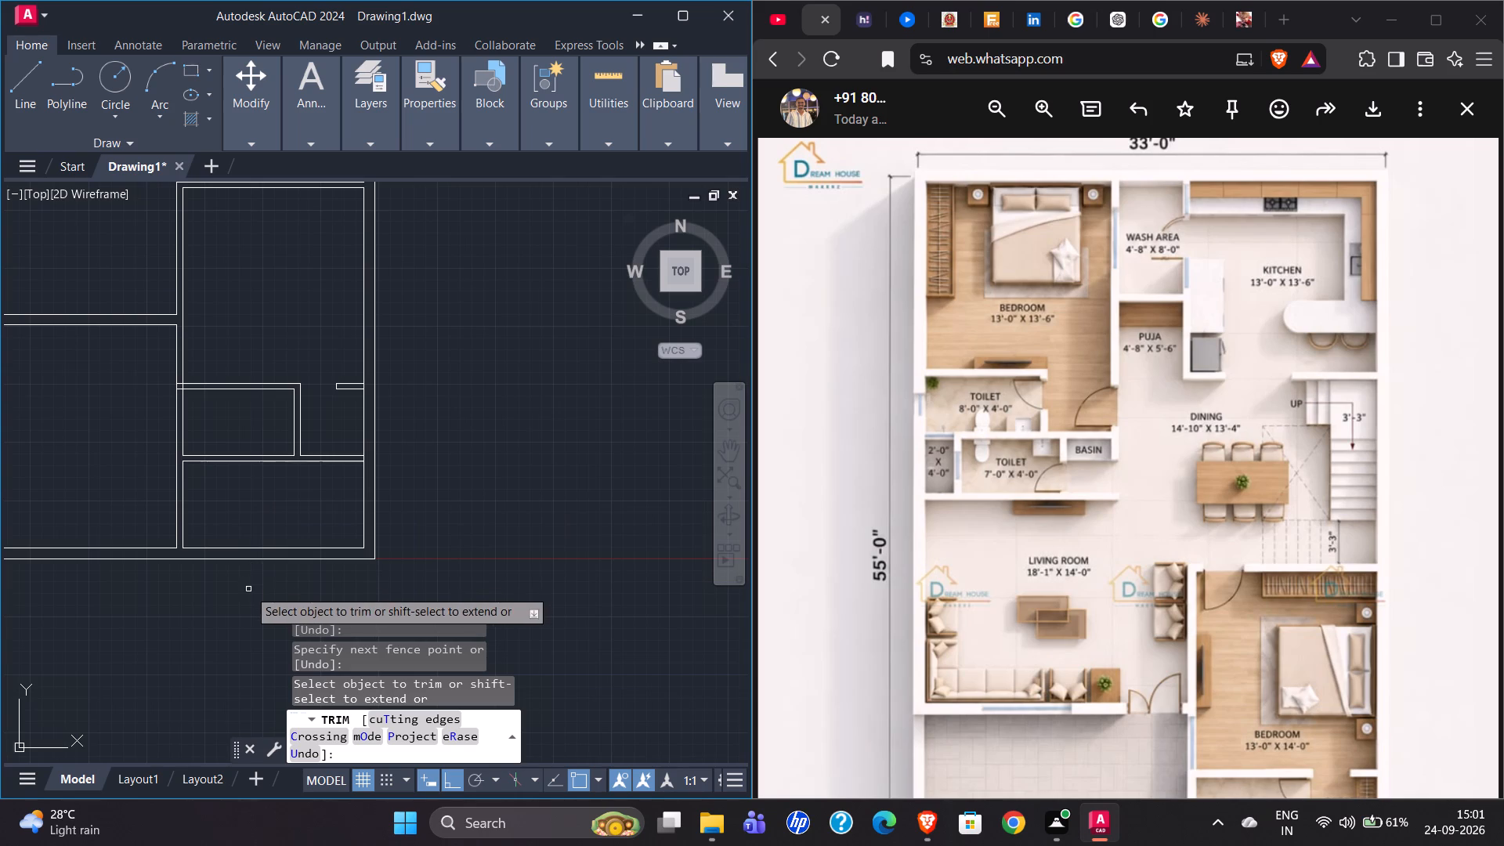
{"action": "scroll", "coordinate": [378, 464], "scroll_direction": "up", "scroll_amount": 5}
{"action": "left_click_drag", "start_coordinate": [215, 404], "coordinate": [264, 433]}
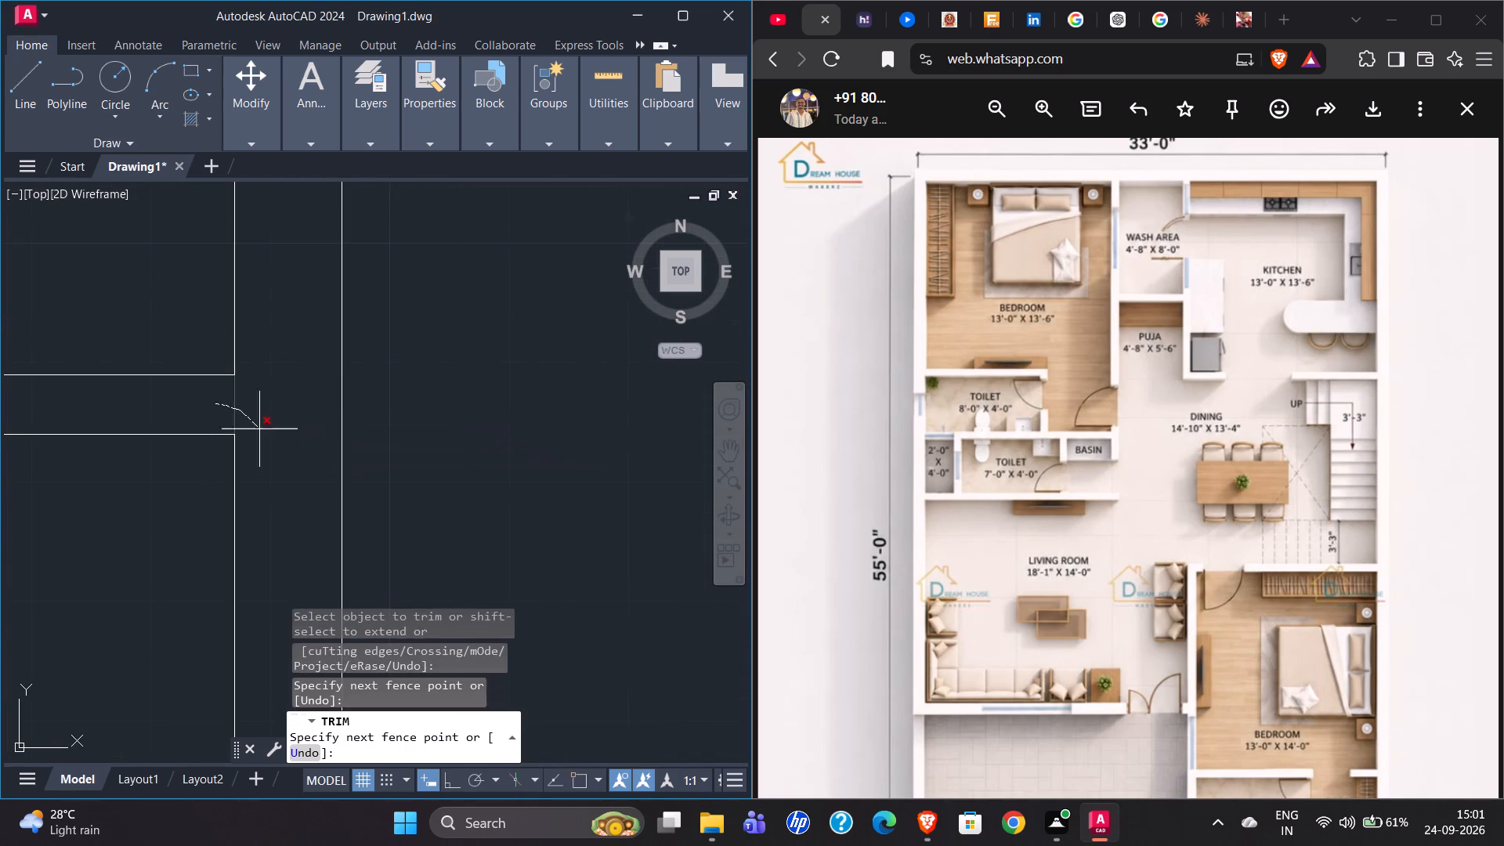
{"action": "left_click_drag", "start_coordinate": [264, 433], "coordinate": [265, 435]}
{"action": "scroll", "coordinate": [170, 564], "scroll_direction": "down", "scroll_amount": 4}
{"action": "scroll", "coordinate": [150, 443], "scroll_direction": "up", "scroll_amount": 5}
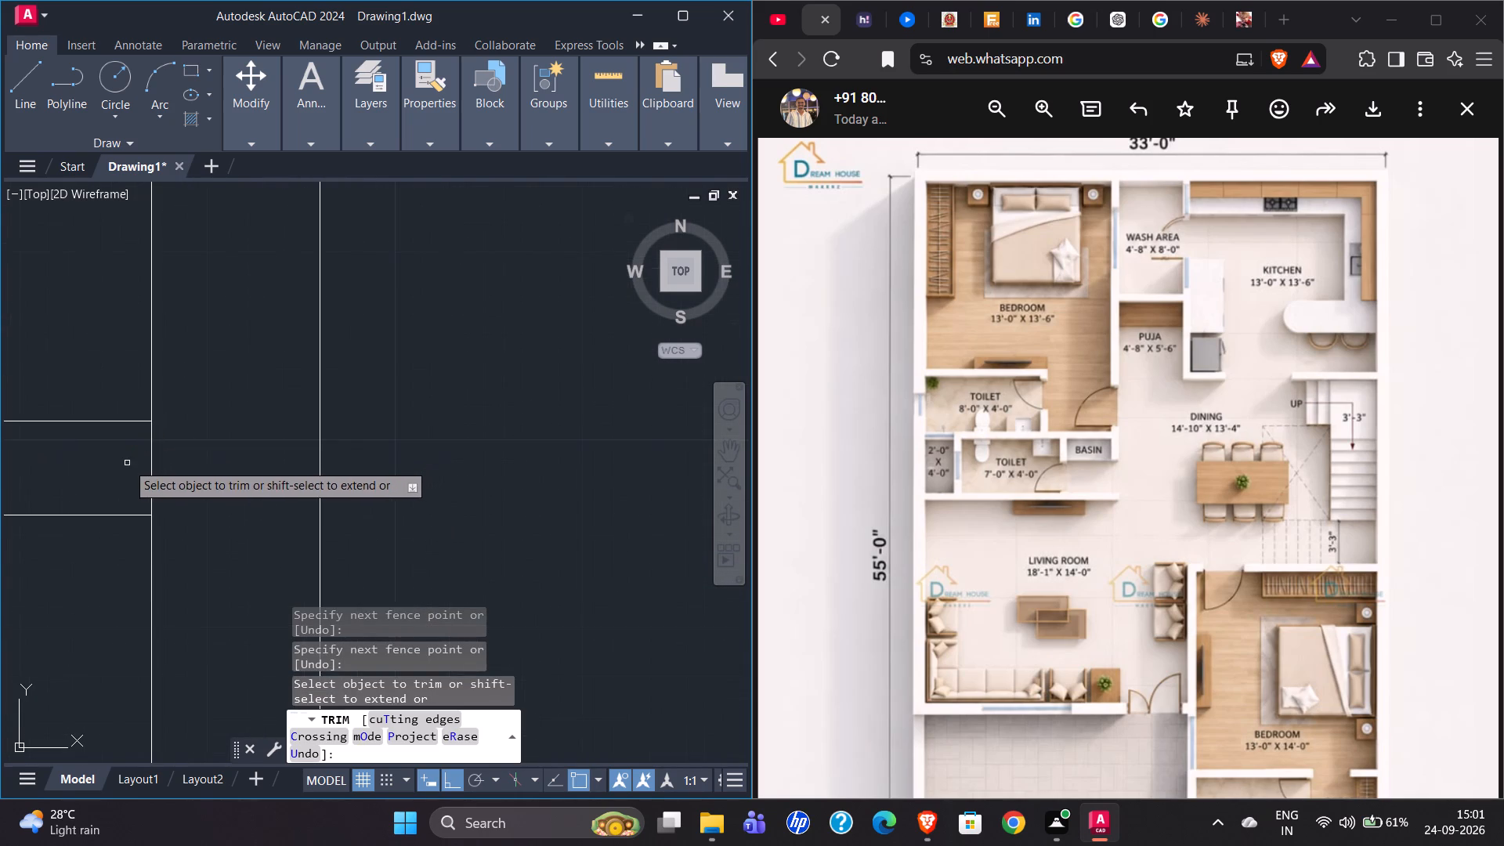
{"action": "left_click_drag", "start_coordinate": [127, 462], "coordinate": [188, 502]}
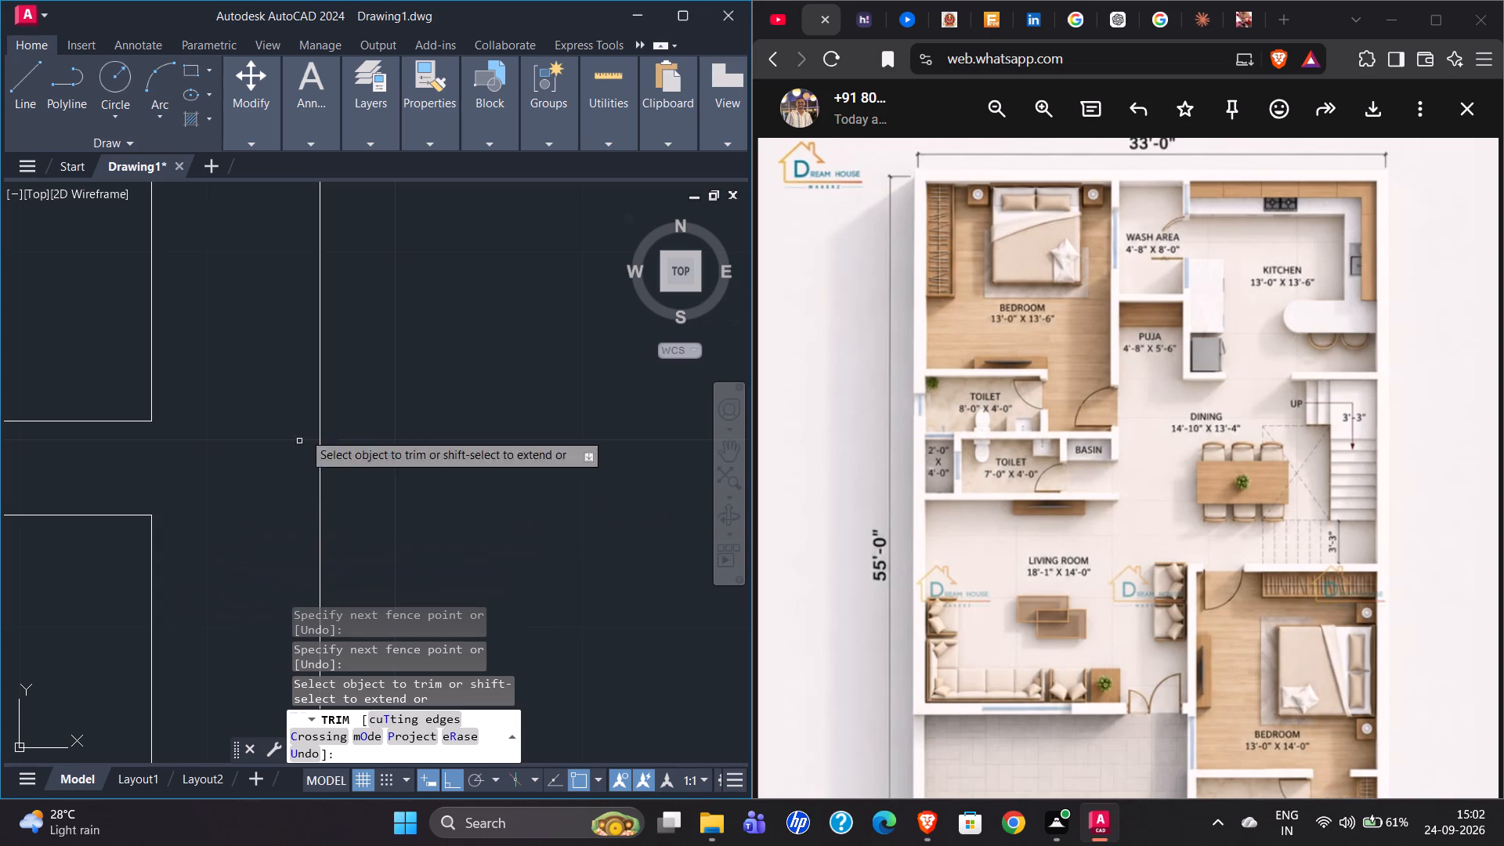
Examine the wall junctions across the plan for lines that still overlap.
{"action": "scroll", "coordinate": [331, 438], "scroll_direction": "down", "scroll_amount": 6}
{"action": "scroll", "coordinate": [277, 585], "scroll_direction": "up", "scroll_amount": 3}
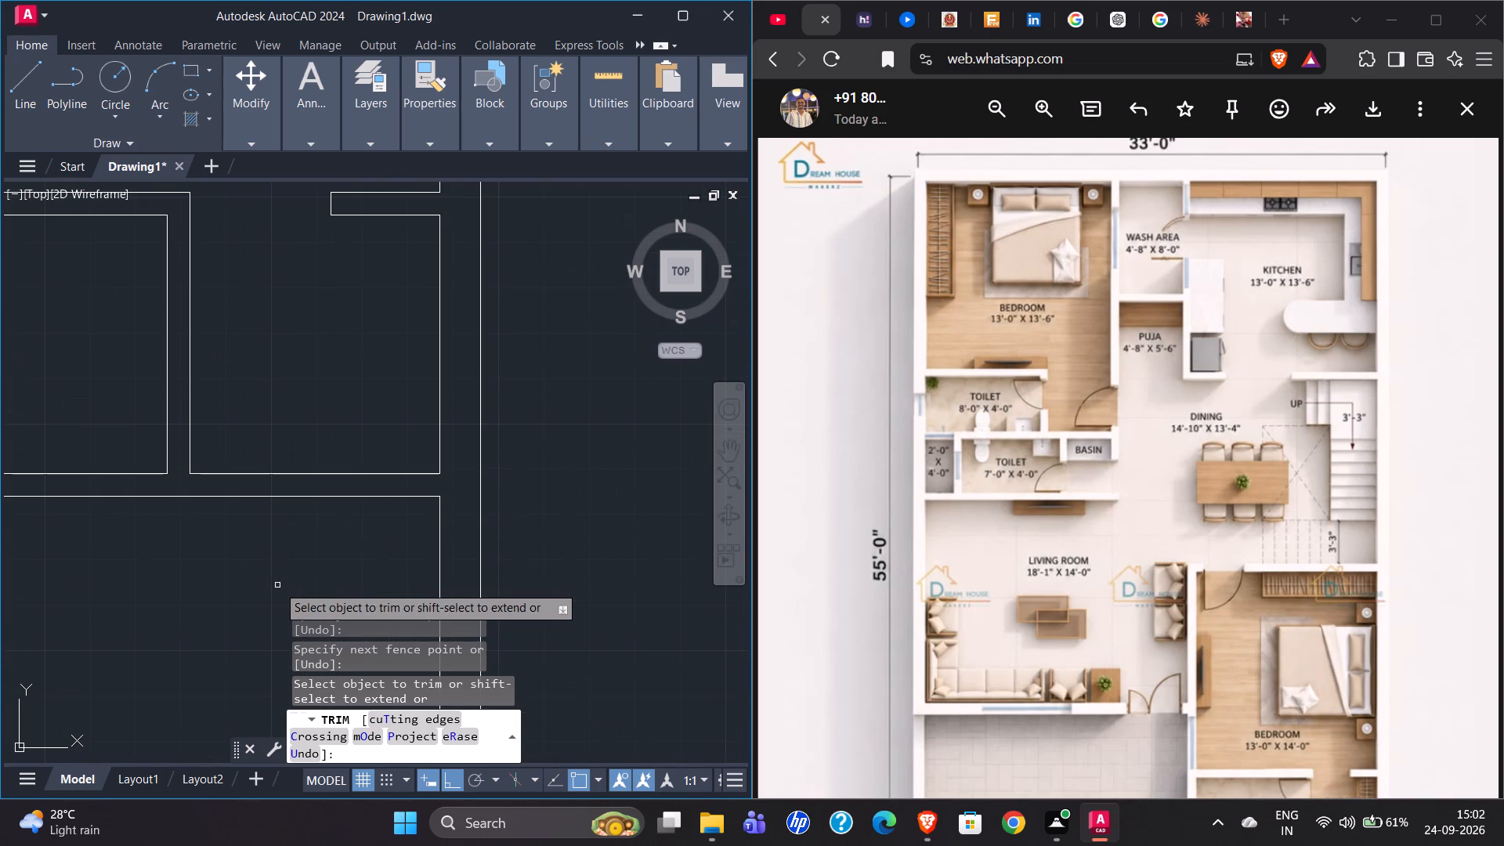
{"action": "scroll", "coordinate": [232, 558], "scroll_direction": "down", "scroll_amount": 4}
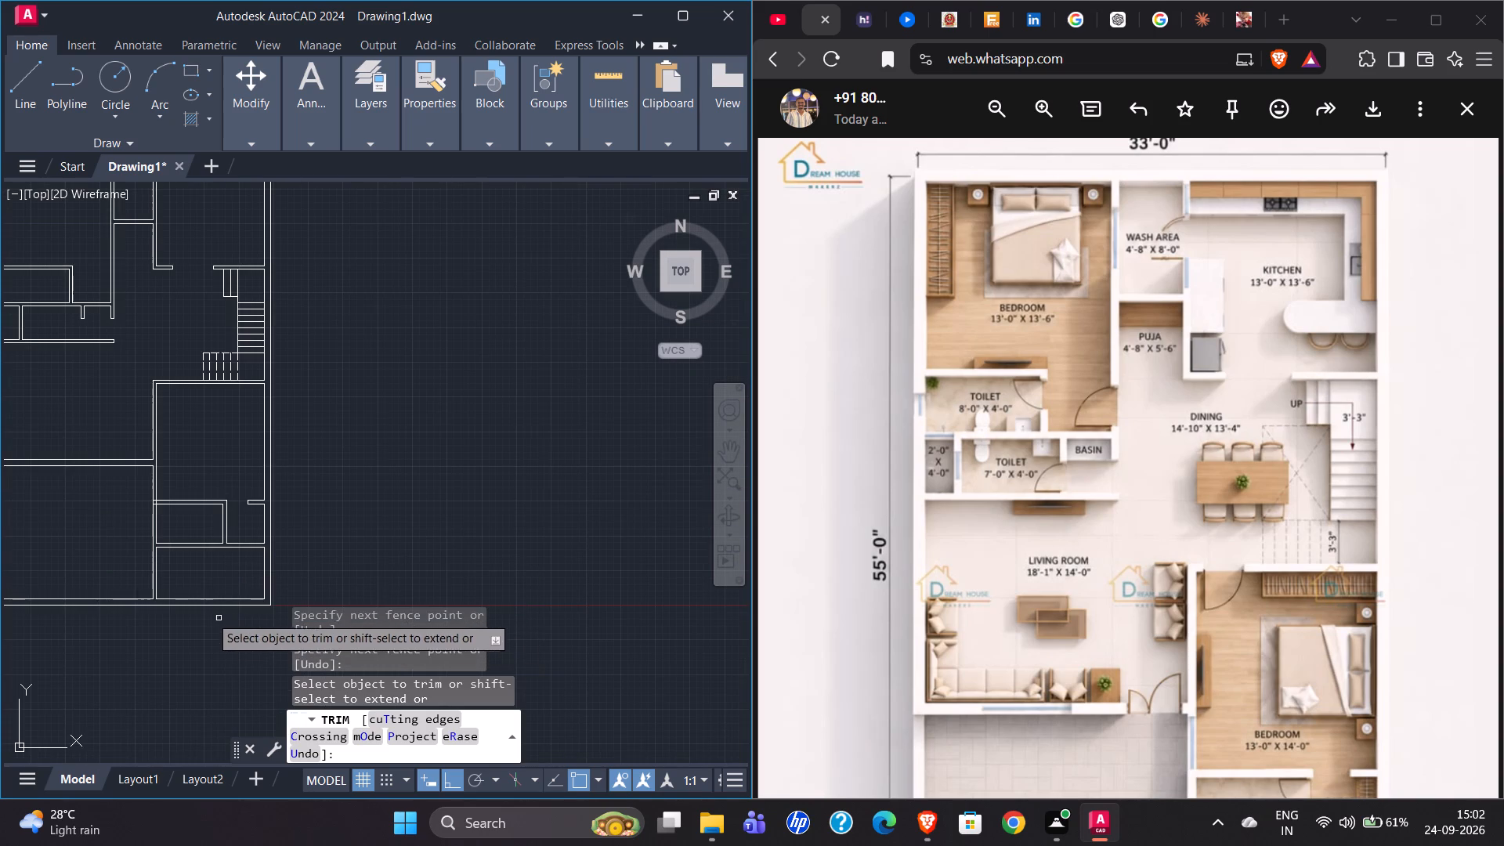
{"action": "scroll", "coordinate": [158, 609], "scroll_direction": "up", "scroll_amount": 4}
{"action": "scroll", "coordinate": [137, 622], "scroll_direction": "down", "scroll_amount": 4}
{"action": "scroll", "coordinate": [232, 386], "scroll_direction": "up", "scroll_amount": 4}
{"action": "scroll", "coordinate": [219, 510], "scroll_direction": "down", "scroll_amount": 3}
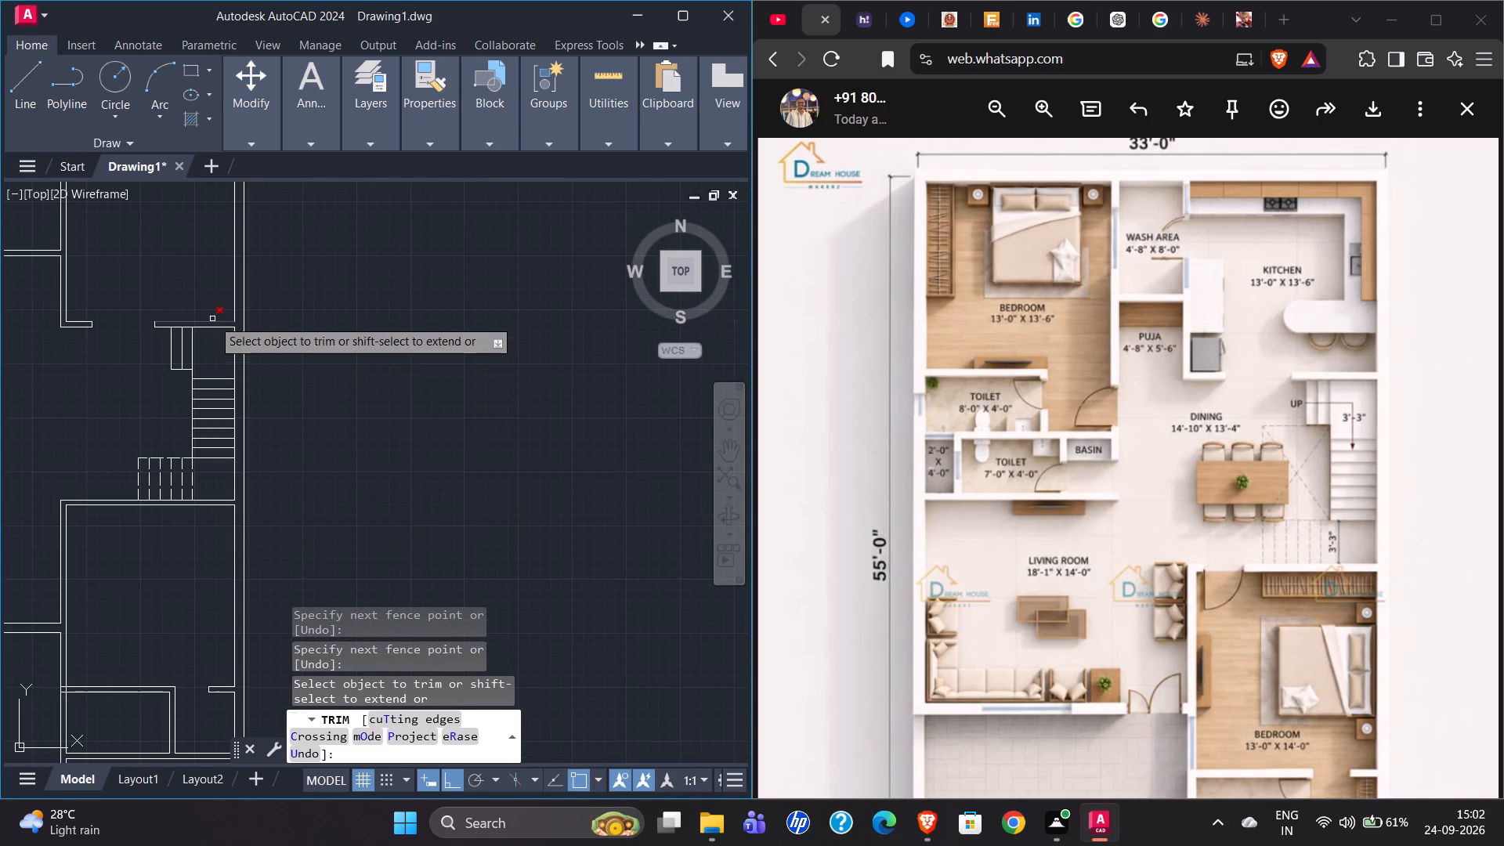
{"action": "scroll", "coordinate": [212, 319], "scroll_direction": "up", "scroll_amount": 3}
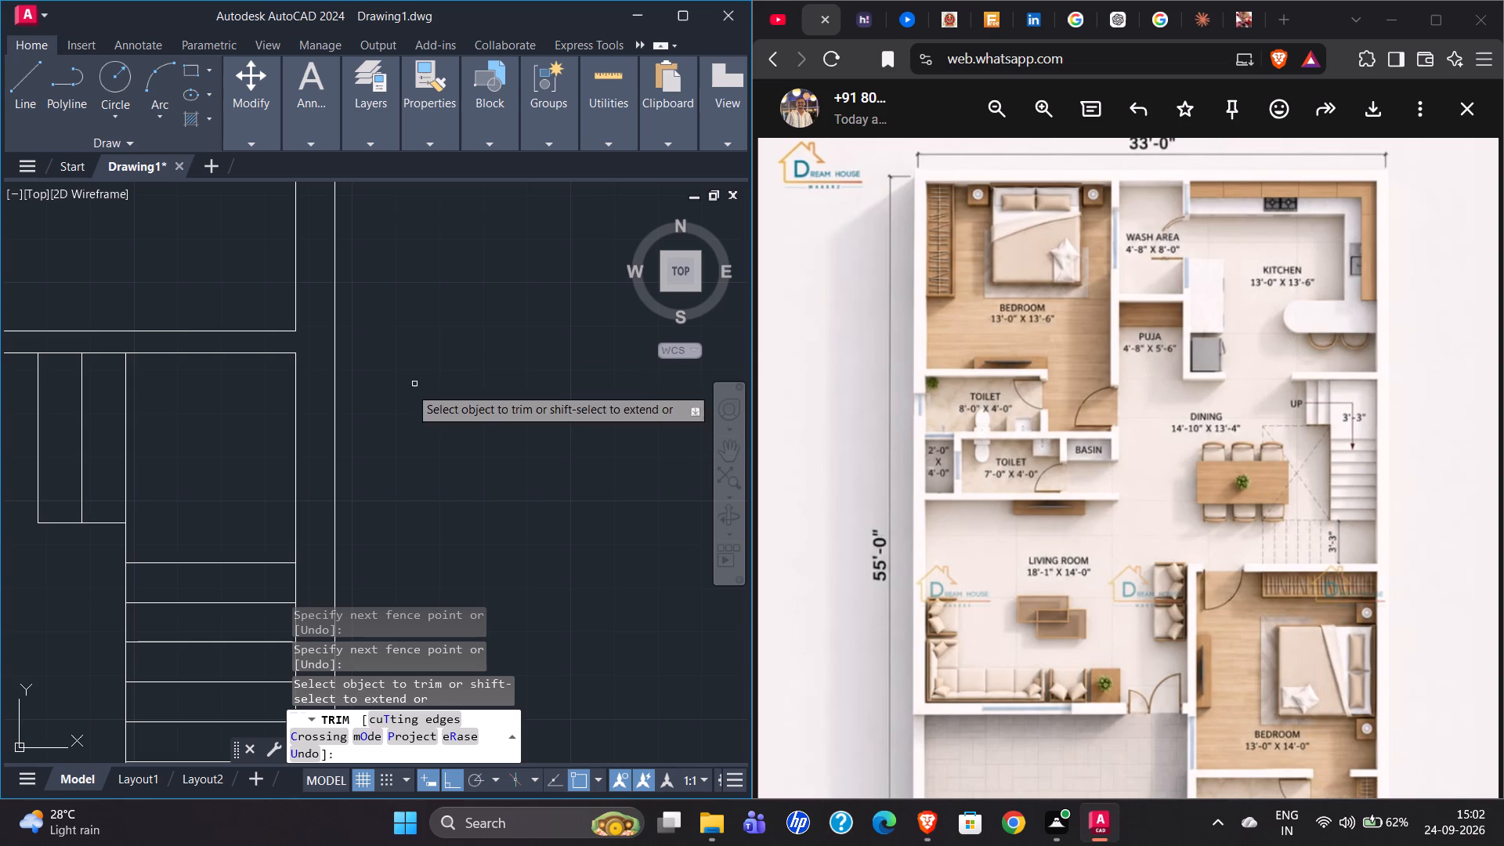
{"action": "scroll", "coordinate": [413, 357], "scroll_direction": "down", "scroll_amount": 2}
{"action": "scroll", "coordinate": [398, 608], "scroll_direction": "up", "scroll_amount": 5}
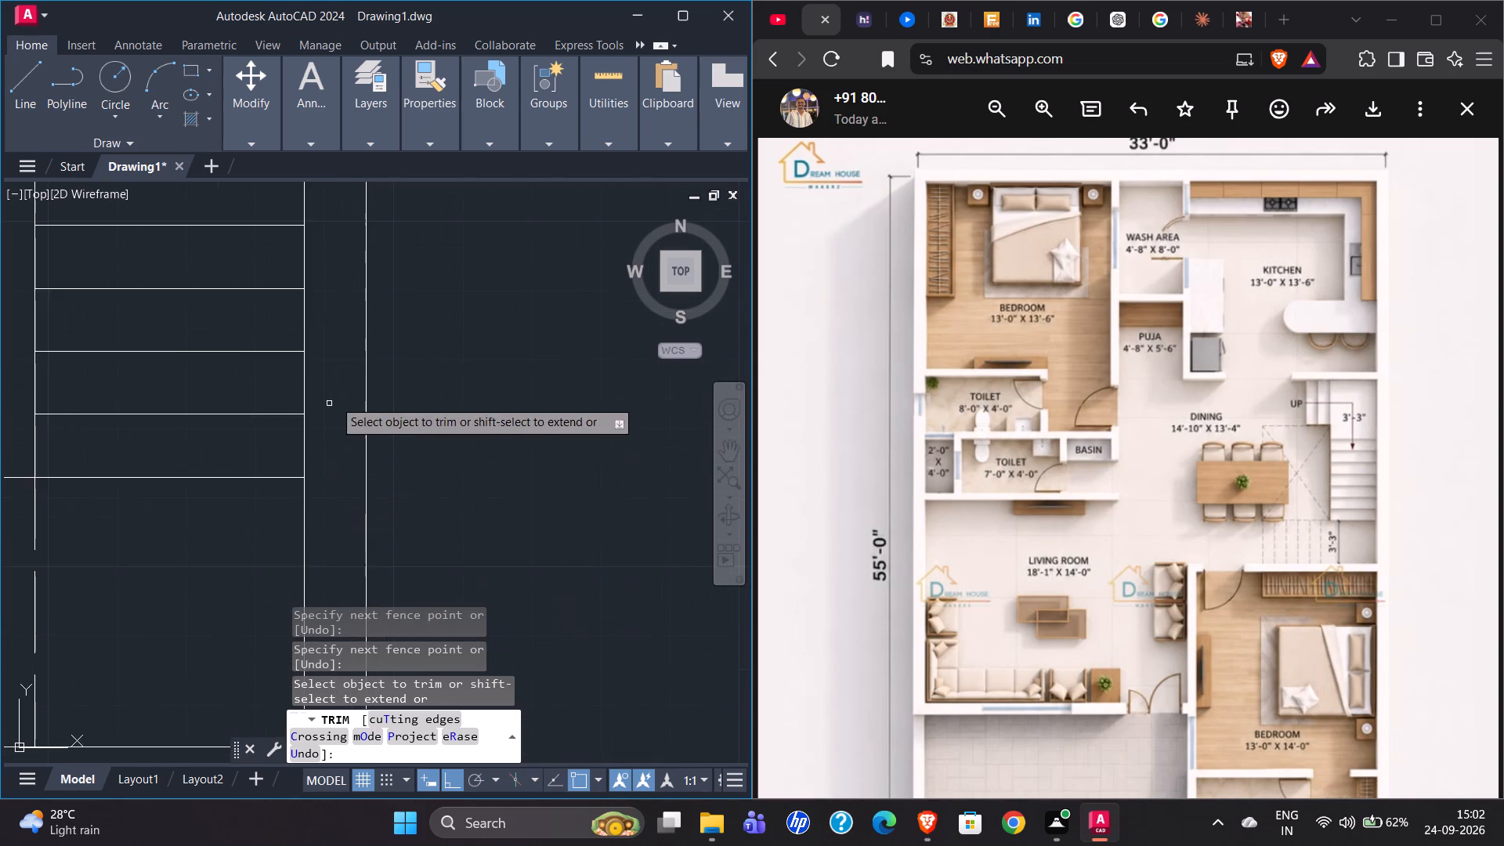
{"action": "scroll", "coordinate": [354, 391], "scroll_direction": "down", "scroll_amount": 4}
{"action": "scroll", "coordinate": [357, 466], "scroll_direction": "up", "scroll_amount": 3}
{"action": "scroll", "coordinate": [350, 468], "scroll_direction": "down", "scroll_amount": 3}
{"action": "scroll", "coordinate": [377, 403], "scroll_direction": "down", "scroll_amount": 1}
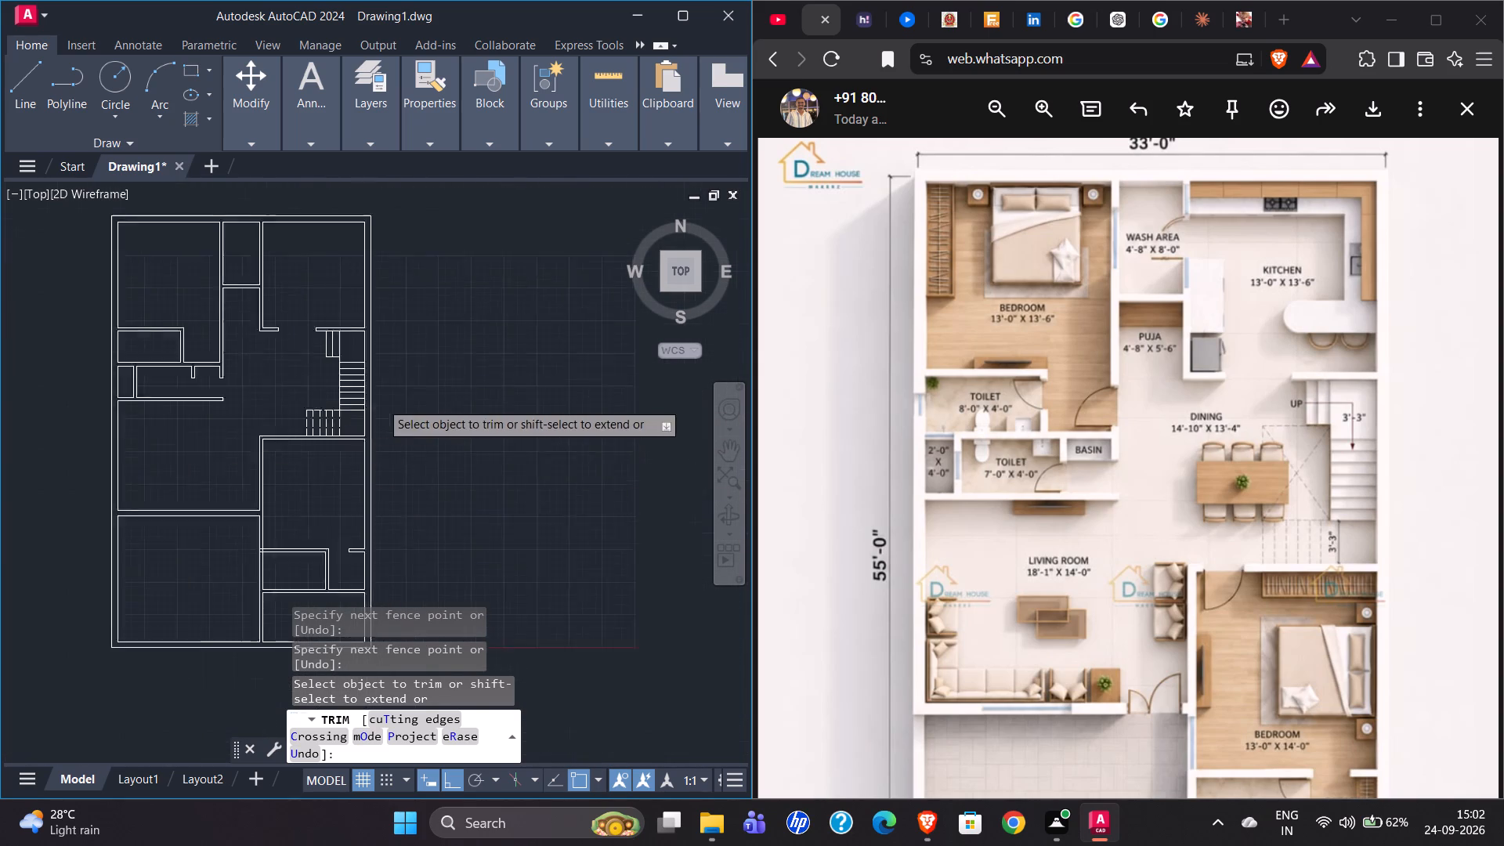
{"action": "scroll", "coordinate": [354, 417], "scroll_direction": "down", "scroll_amount": 1}
{"action": "scroll", "coordinate": [264, 347], "scroll_direction": "up", "scroll_amount": 4}
{"action": "scroll", "coordinate": [297, 462], "scroll_direction": "down", "scroll_amount": 3}
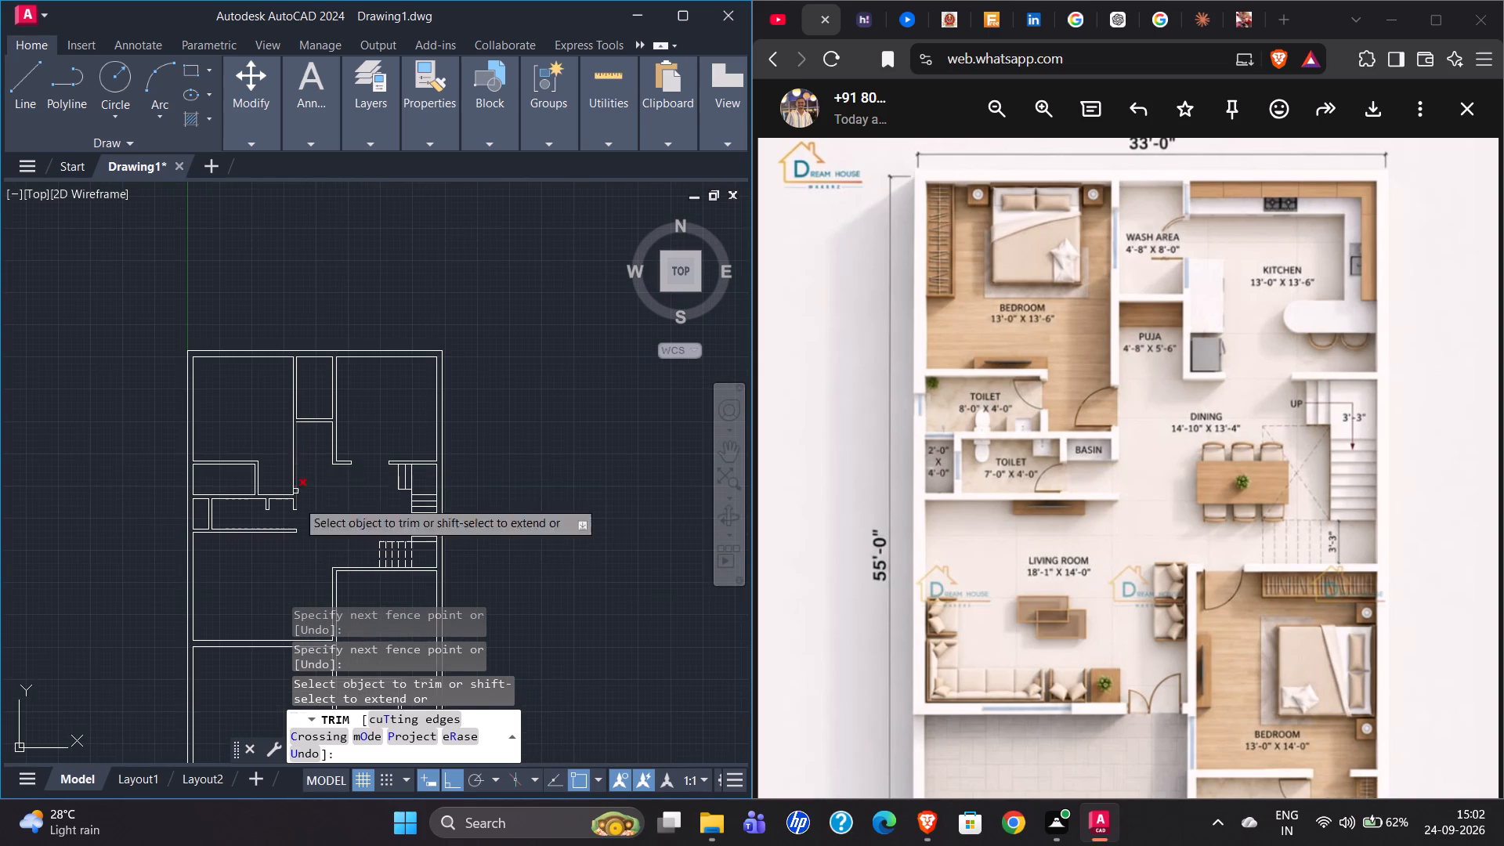
{"action": "scroll", "coordinate": [290, 537], "scroll_direction": "up", "scroll_amount": 3}
{"action": "scroll", "coordinate": [129, 440], "scroll_direction": "down", "scroll_amount": 2}
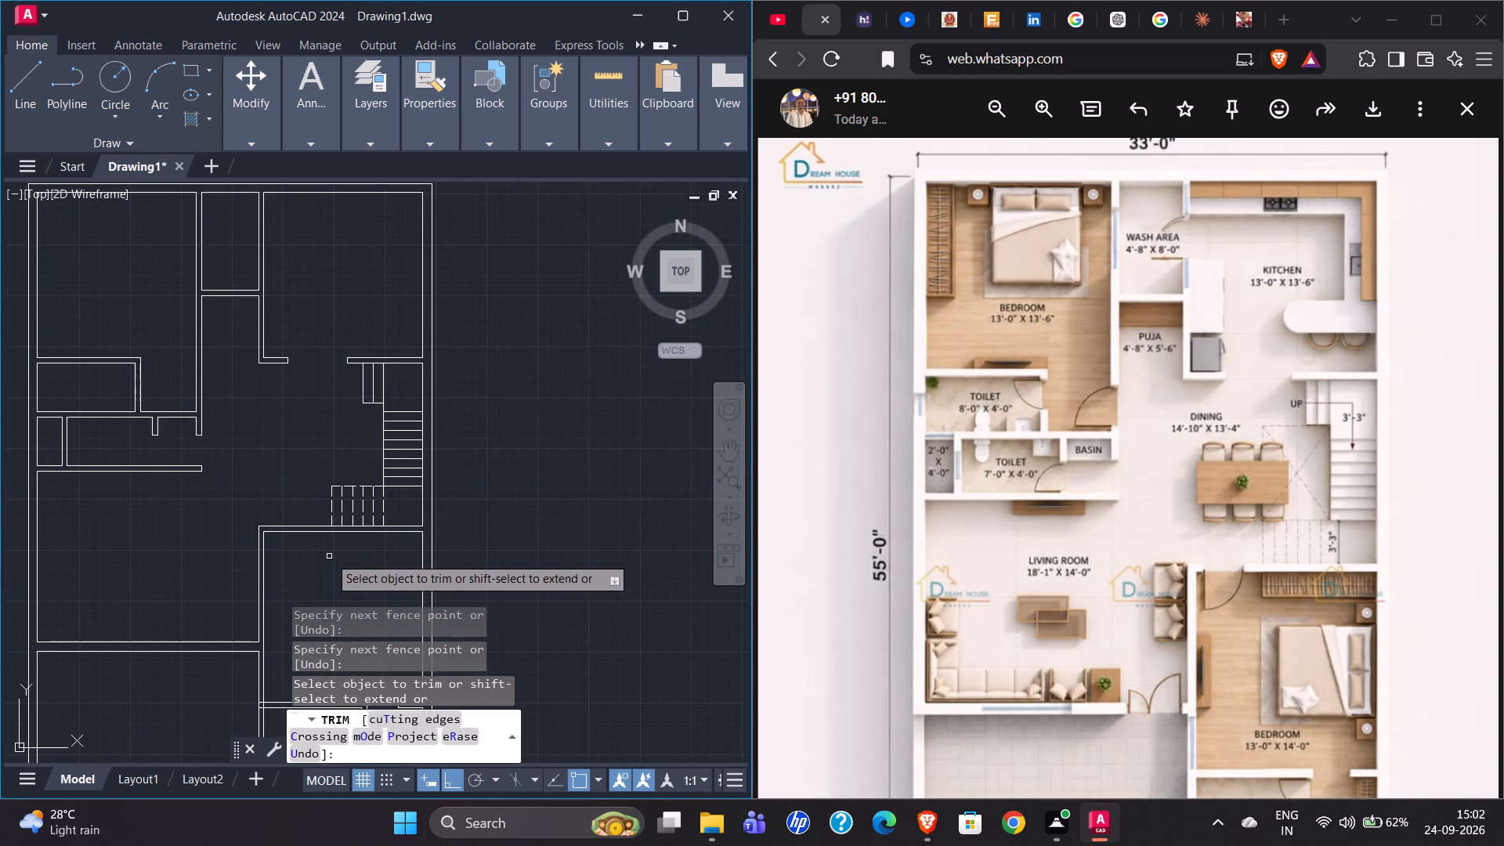
{"action": "scroll", "coordinate": [228, 426], "scroll_direction": "down", "scroll_amount": 2}
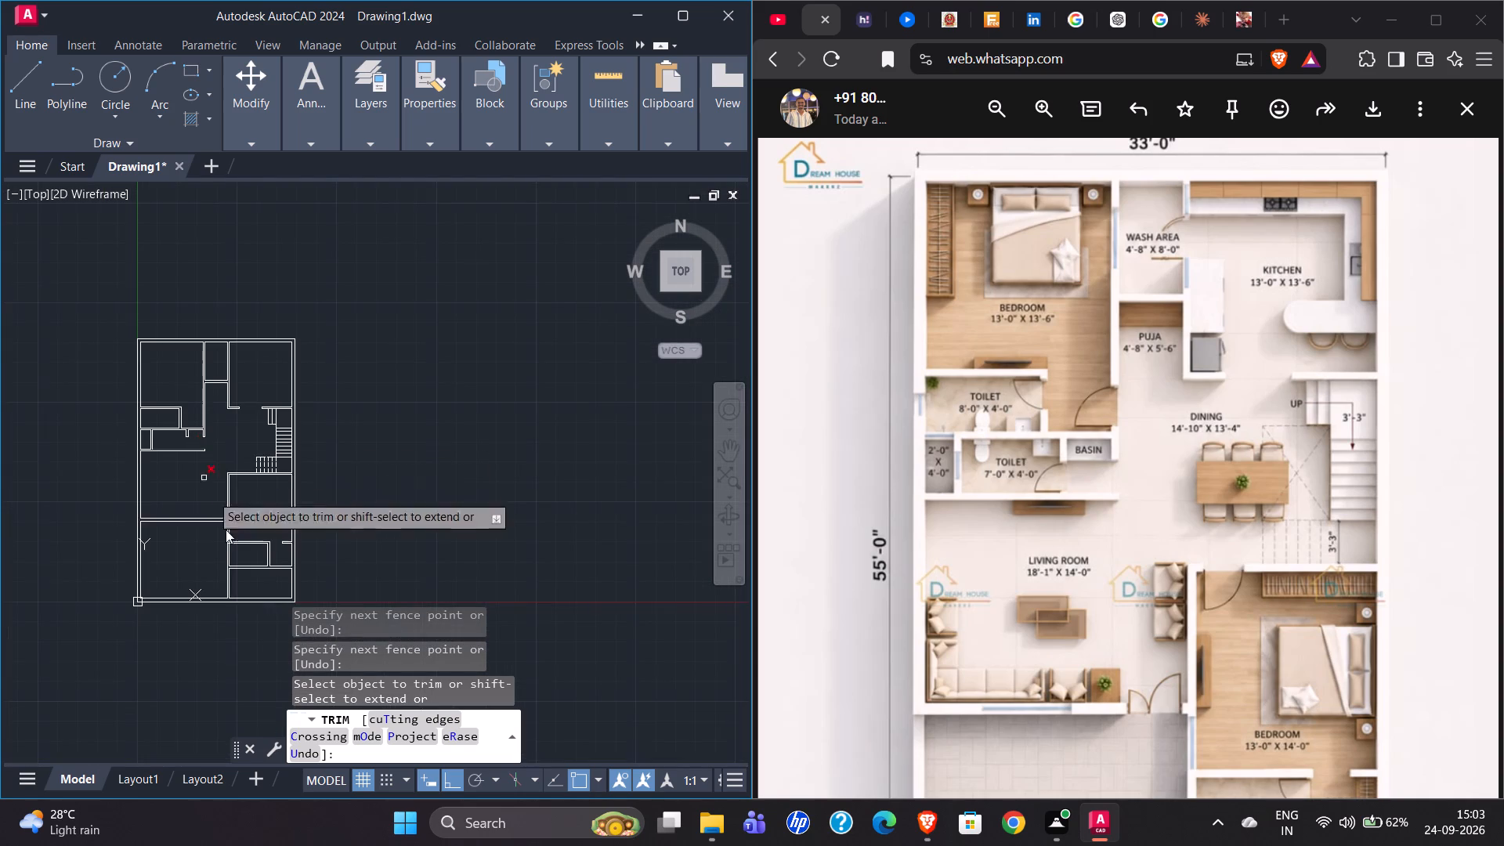
Trim the overlapping lines where the small room's north wall meets the front bedroom's west wall, and end trimming.
{"action": "scroll", "coordinate": [244, 574], "scroll_direction": "up", "scroll_amount": 4}
{"action": "scroll", "coordinate": [147, 446], "scroll_direction": "up", "scroll_amount": 3}
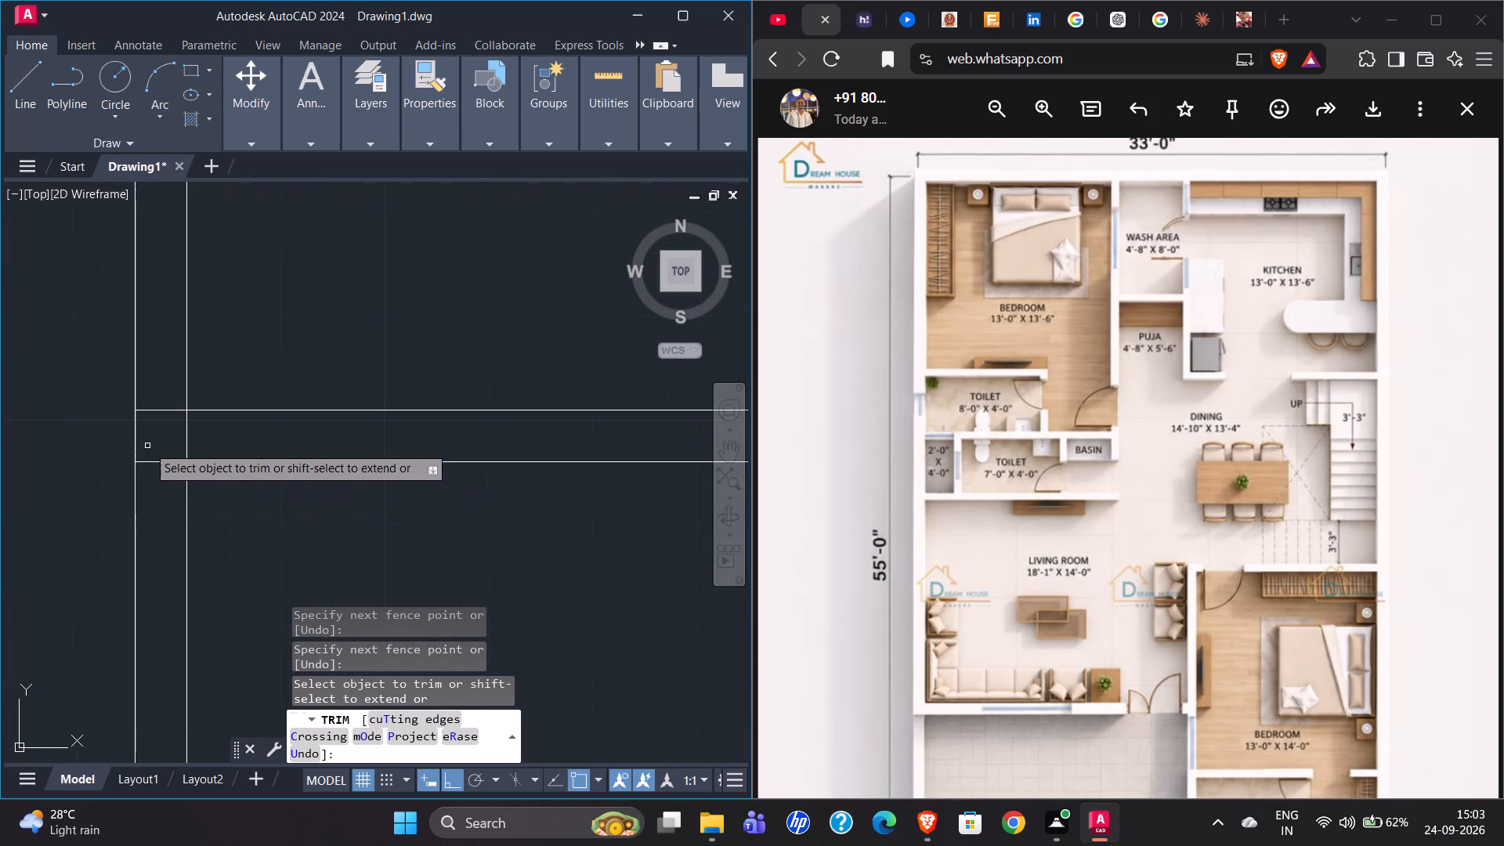
{"action": "left_click_drag", "start_coordinate": [160, 401], "coordinate": [211, 448]}
{"action": "left_click_drag", "start_coordinate": [165, 438], "coordinate": [161, 453]}
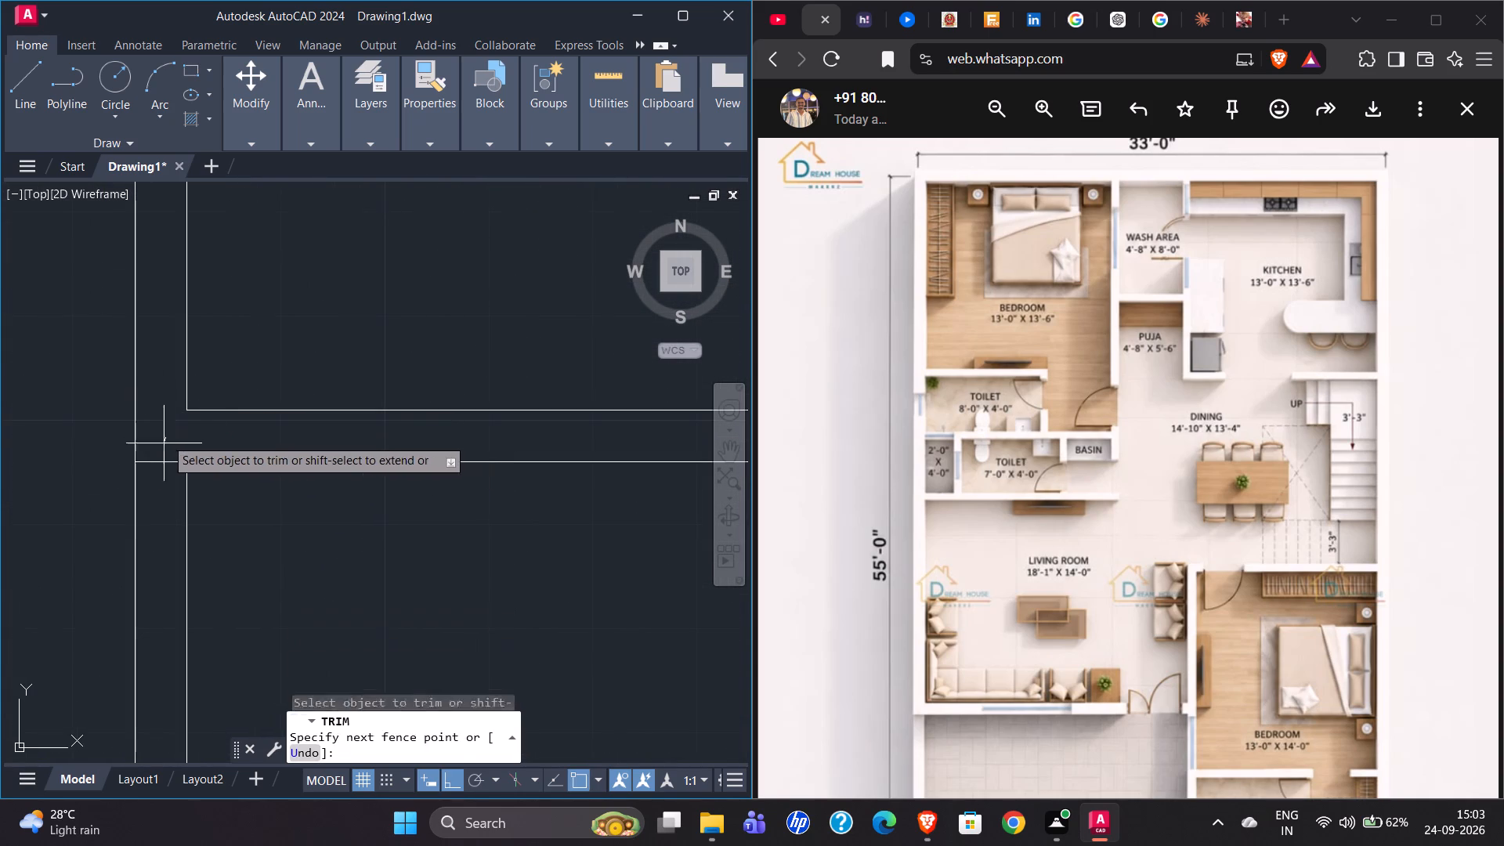
{"action": "left_click_drag", "start_coordinate": [161, 453], "coordinate": [152, 514]}
{"action": "scroll", "coordinate": [92, 459], "scroll_direction": "down", "scroll_amount": 4}
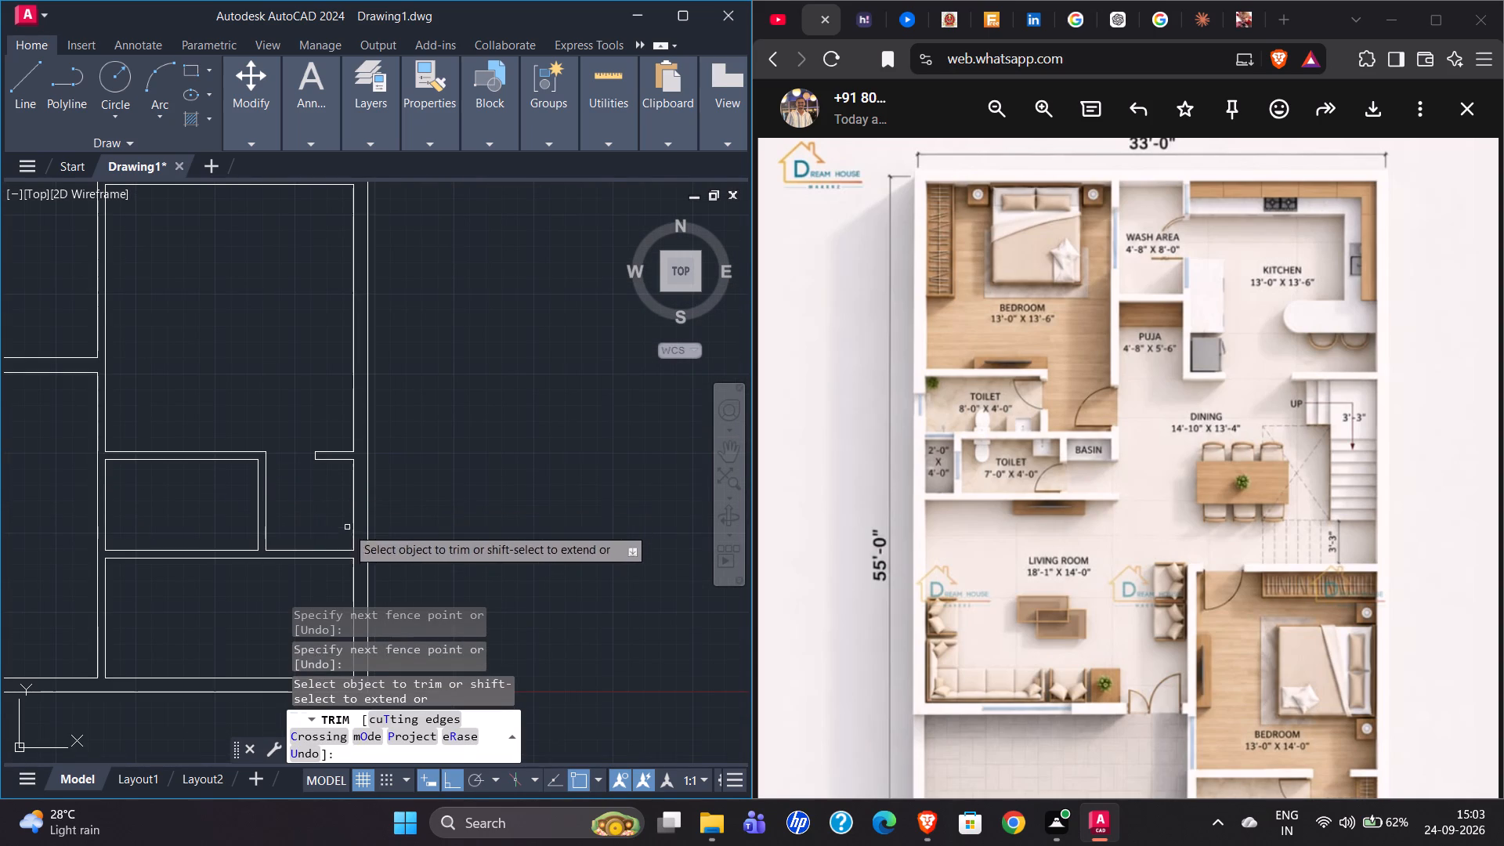
{"action": "scroll", "coordinate": [321, 384], "scroll_direction": "down", "scroll_amount": 2}
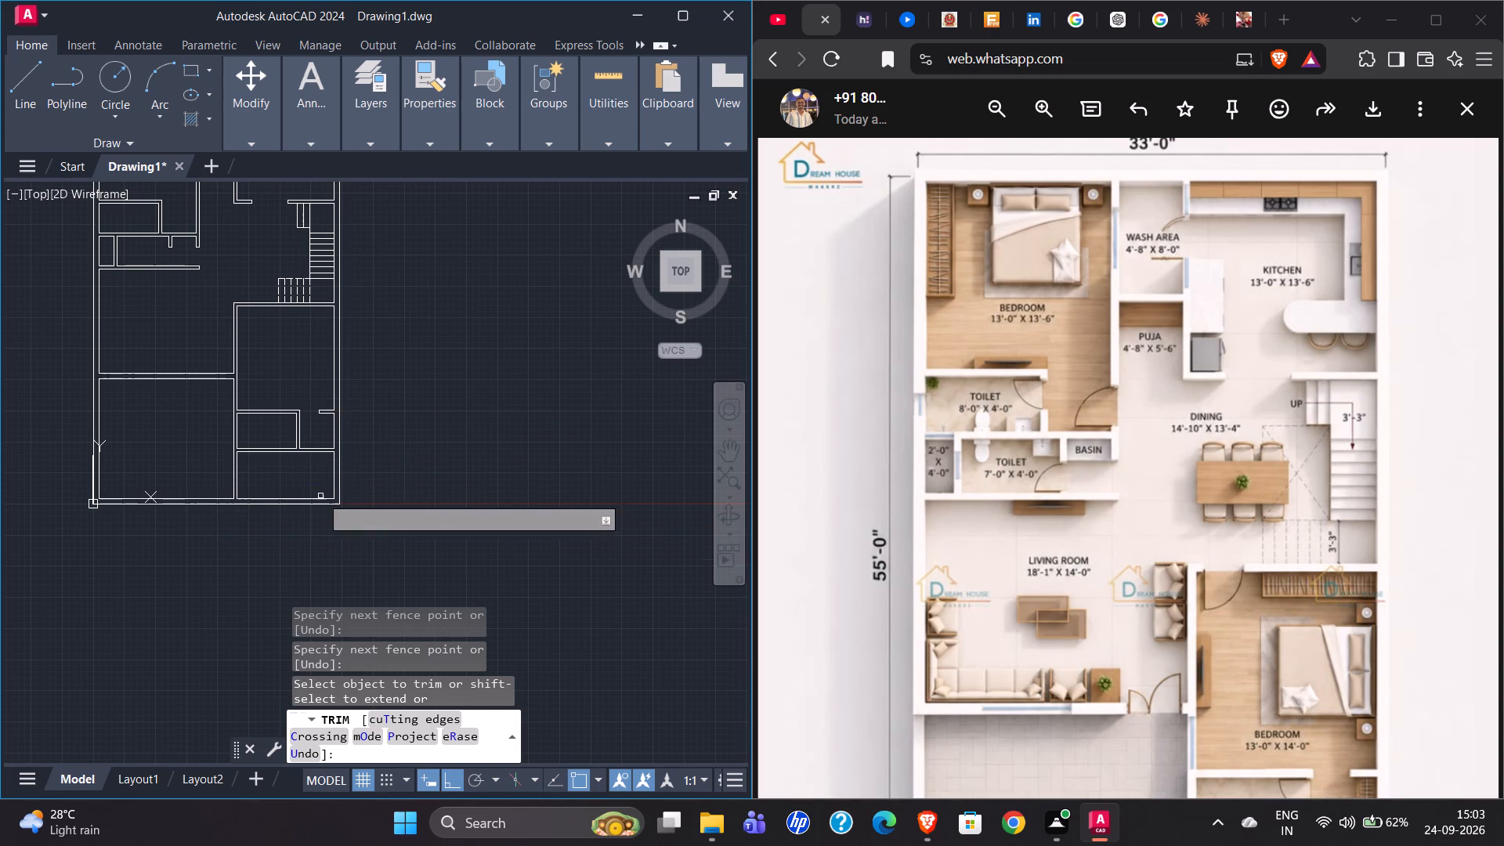
{"action": "scroll", "coordinate": [190, 542], "scroll_direction": "up", "scroll_amount": 1}
{"action": "scroll", "coordinate": [187, 617], "scroll_direction": "down", "scroll_amount": 3}
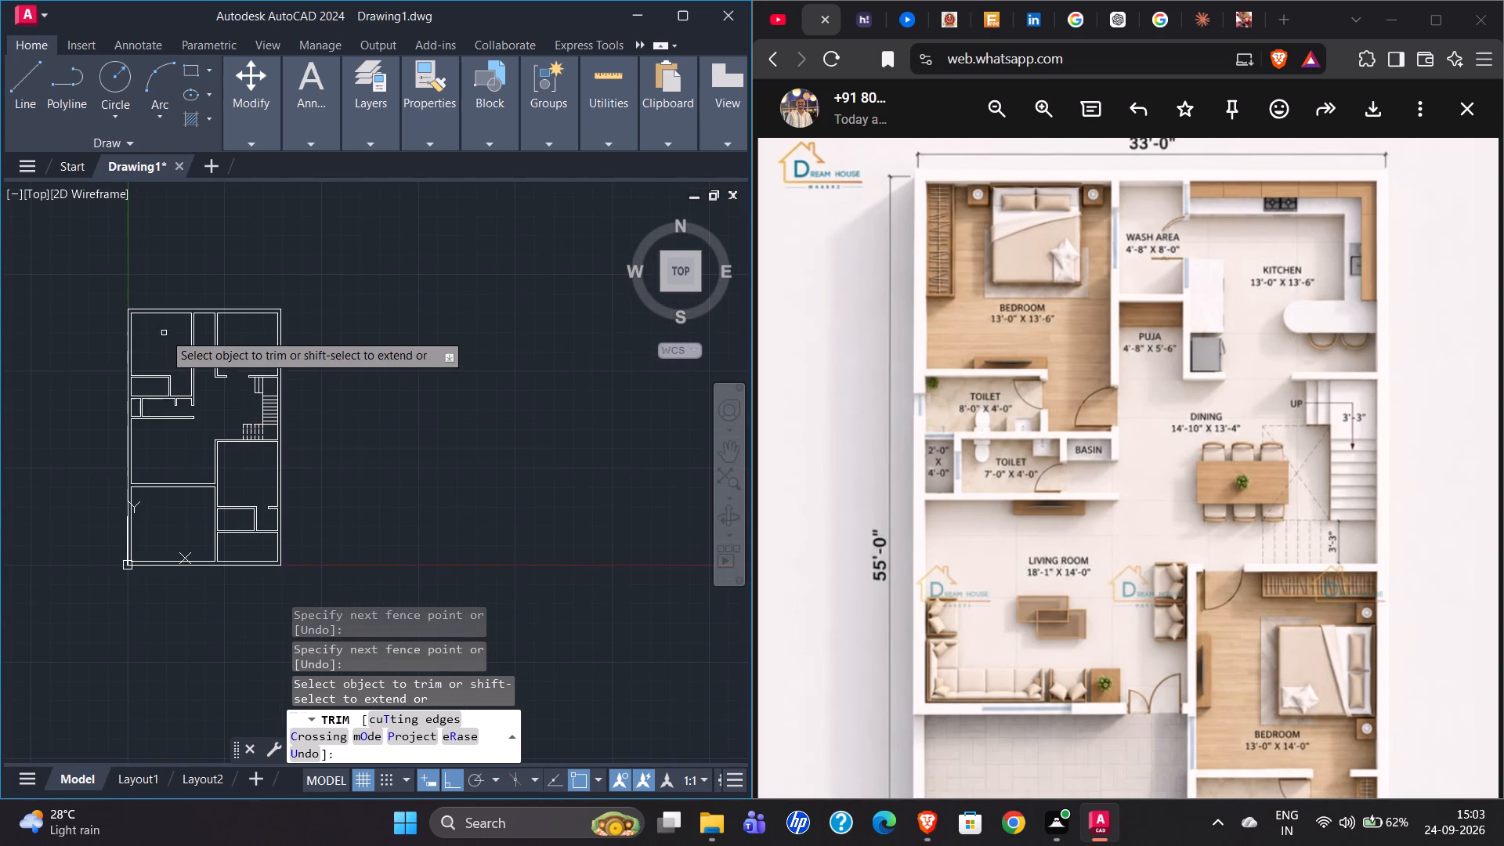
{"action": "scroll", "coordinate": [164, 332], "scroll_direction": "up", "scroll_amount": 3}
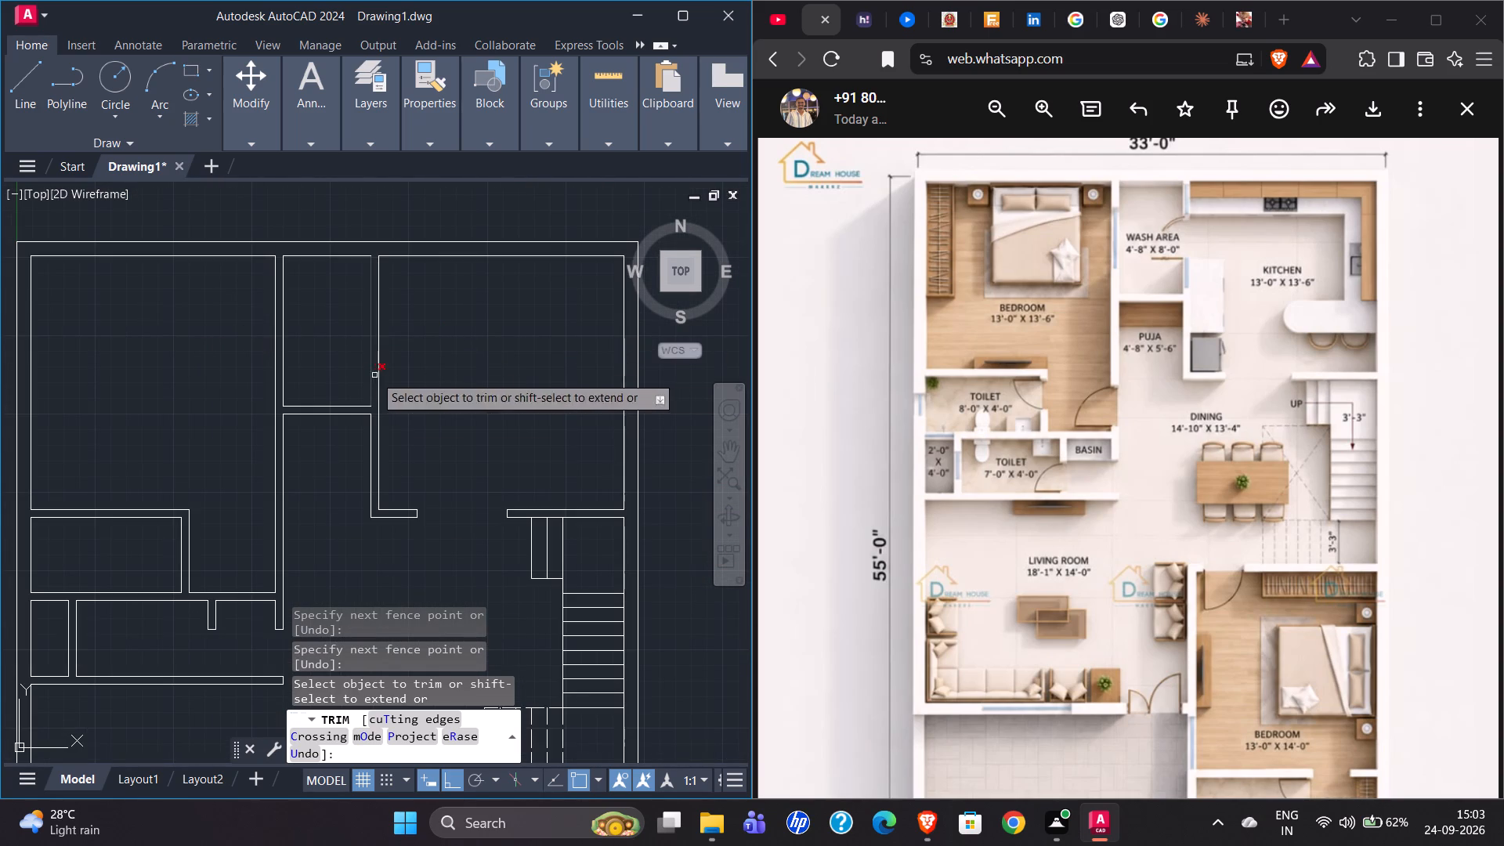
{"action": "key", "text": "Escape"}
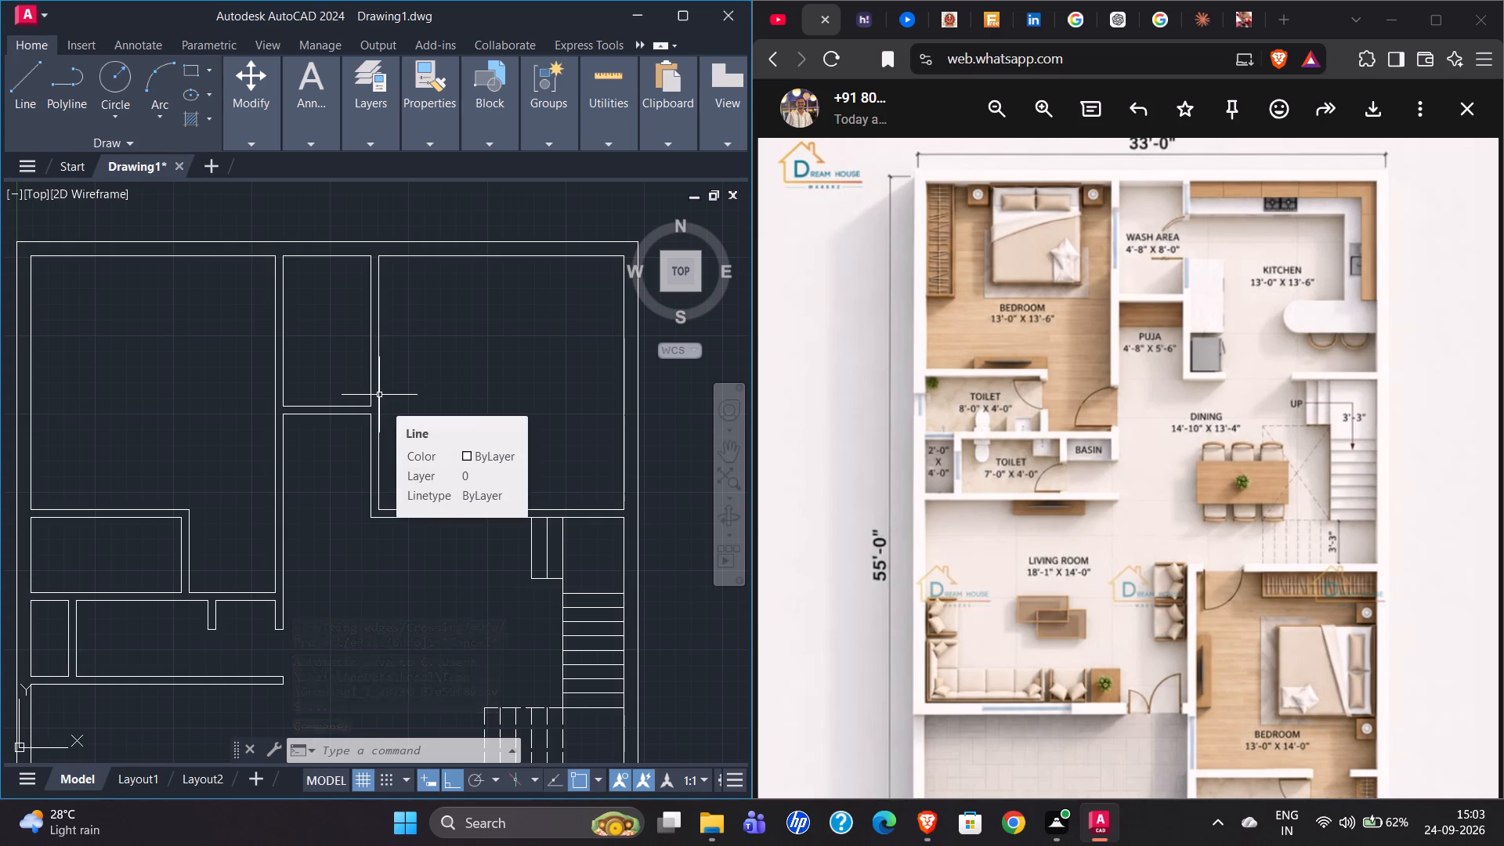
Insert the Door - Imperial block from the architectural tool palette into the kitchen area, and close the palette.
{"action": "key", "text": "ctrl+3"}
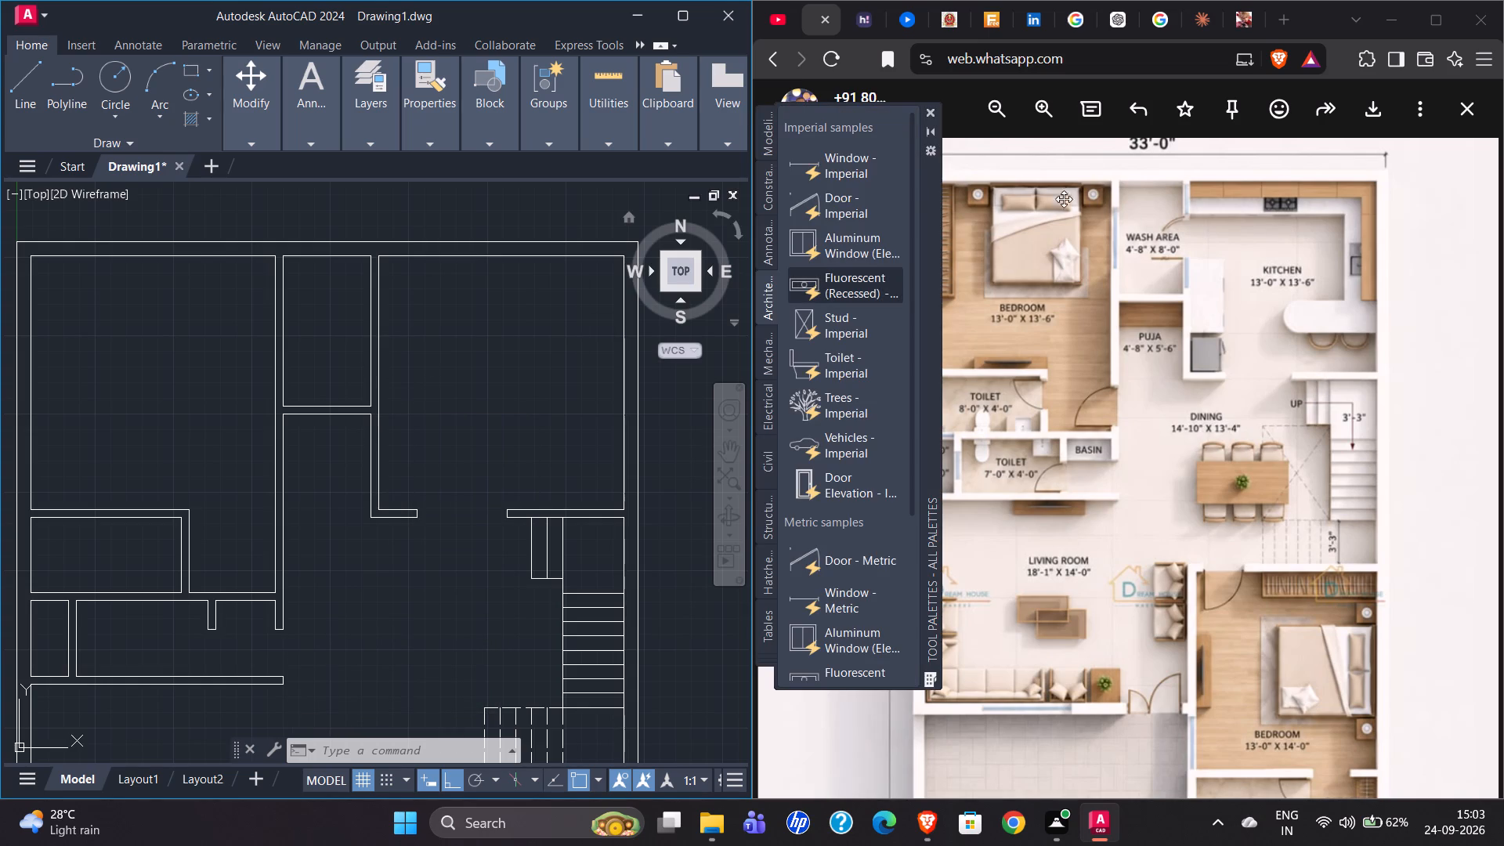
{"action": "left_click_drag", "start_coordinate": [859, 190], "coordinate": [504, 335]}
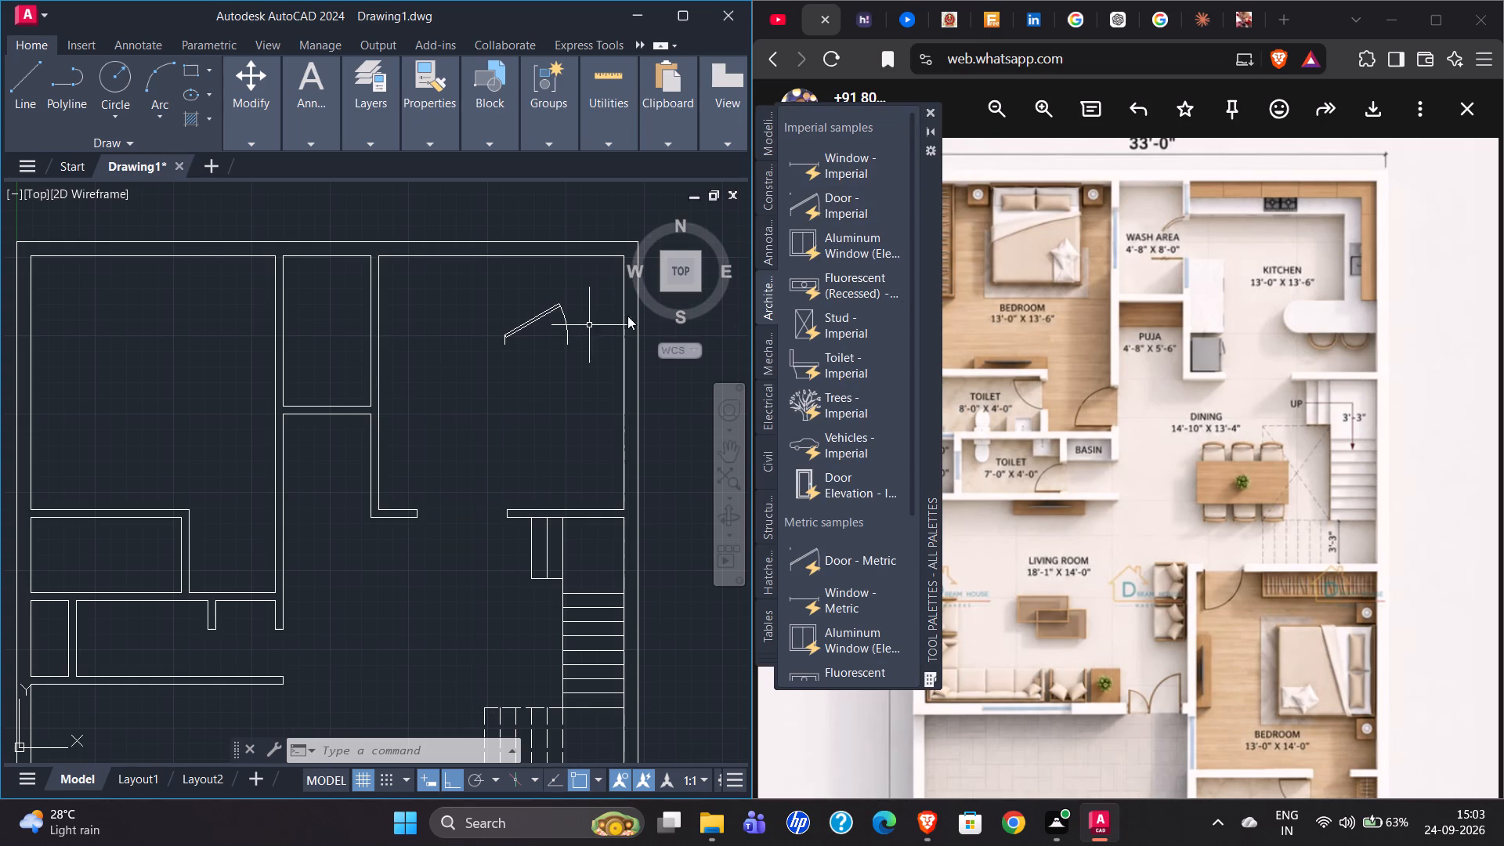
{"action": "left_click", "coordinate": [925, 111]}
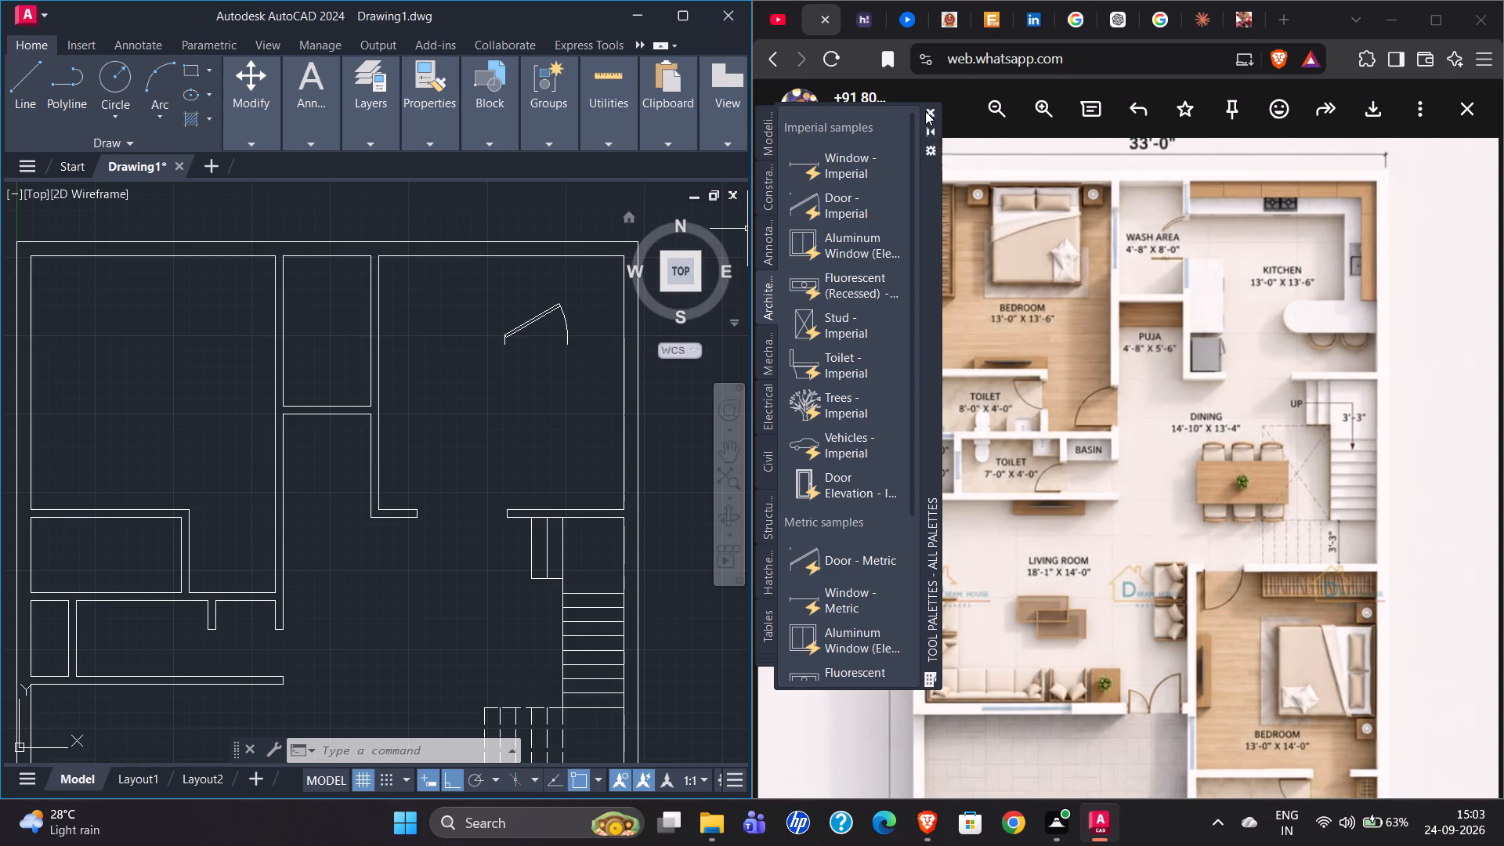
Set the inserted door block's opening angle to 90º.
{"action": "left_click", "coordinate": [533, 320]}
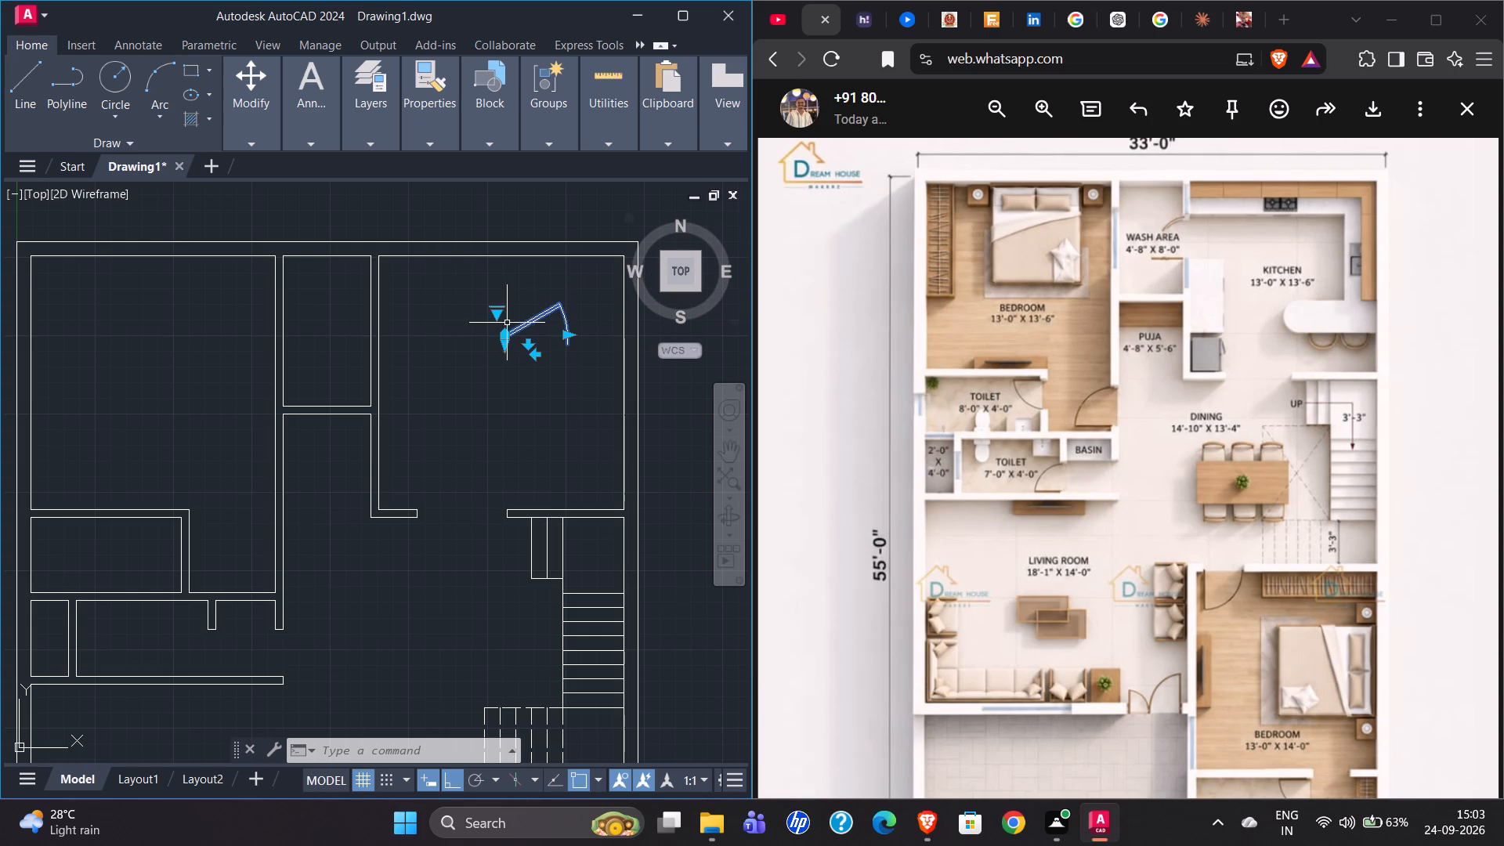
{"action": "left_click", "coordinate": [500, 315]}
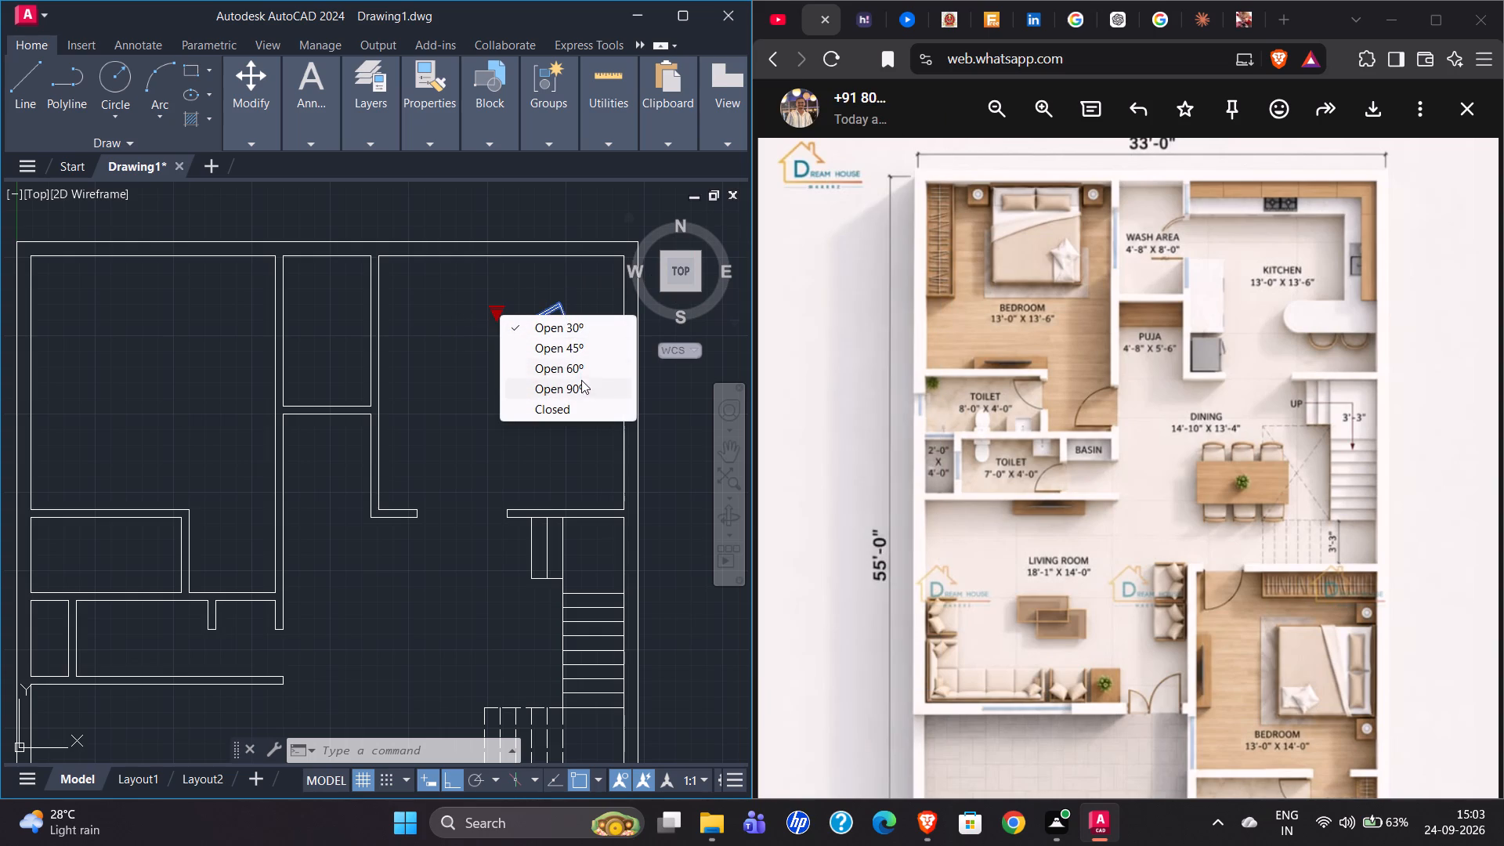
{"action": "left_click", "coordinate": [581, 394]}
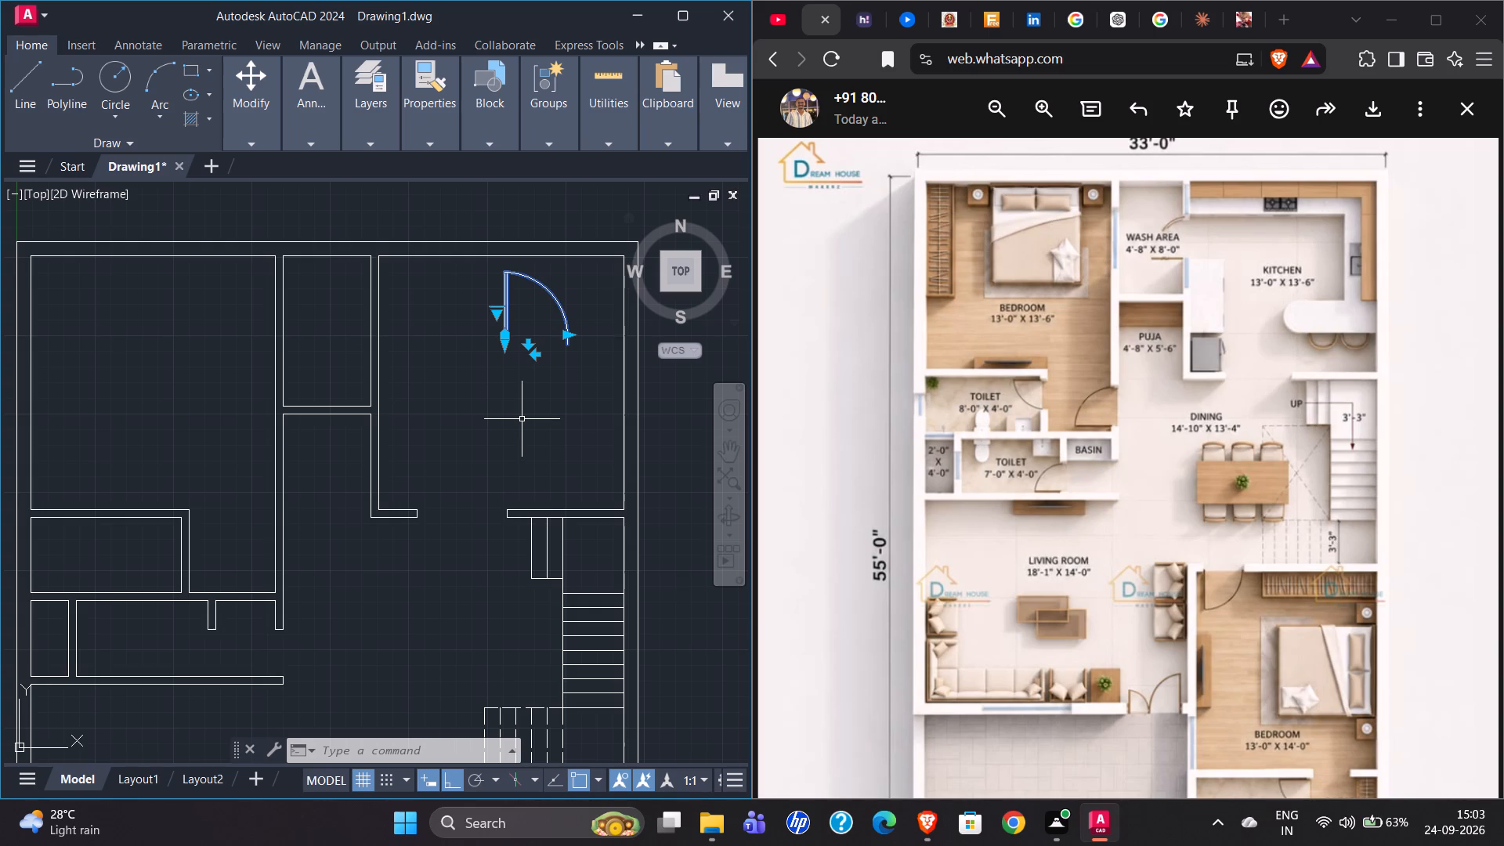
Mirror the door about a vertical line west of it, keeping the original.
{"action": "type", "text": "MI"}
{"action": "key", "text": "Return"}
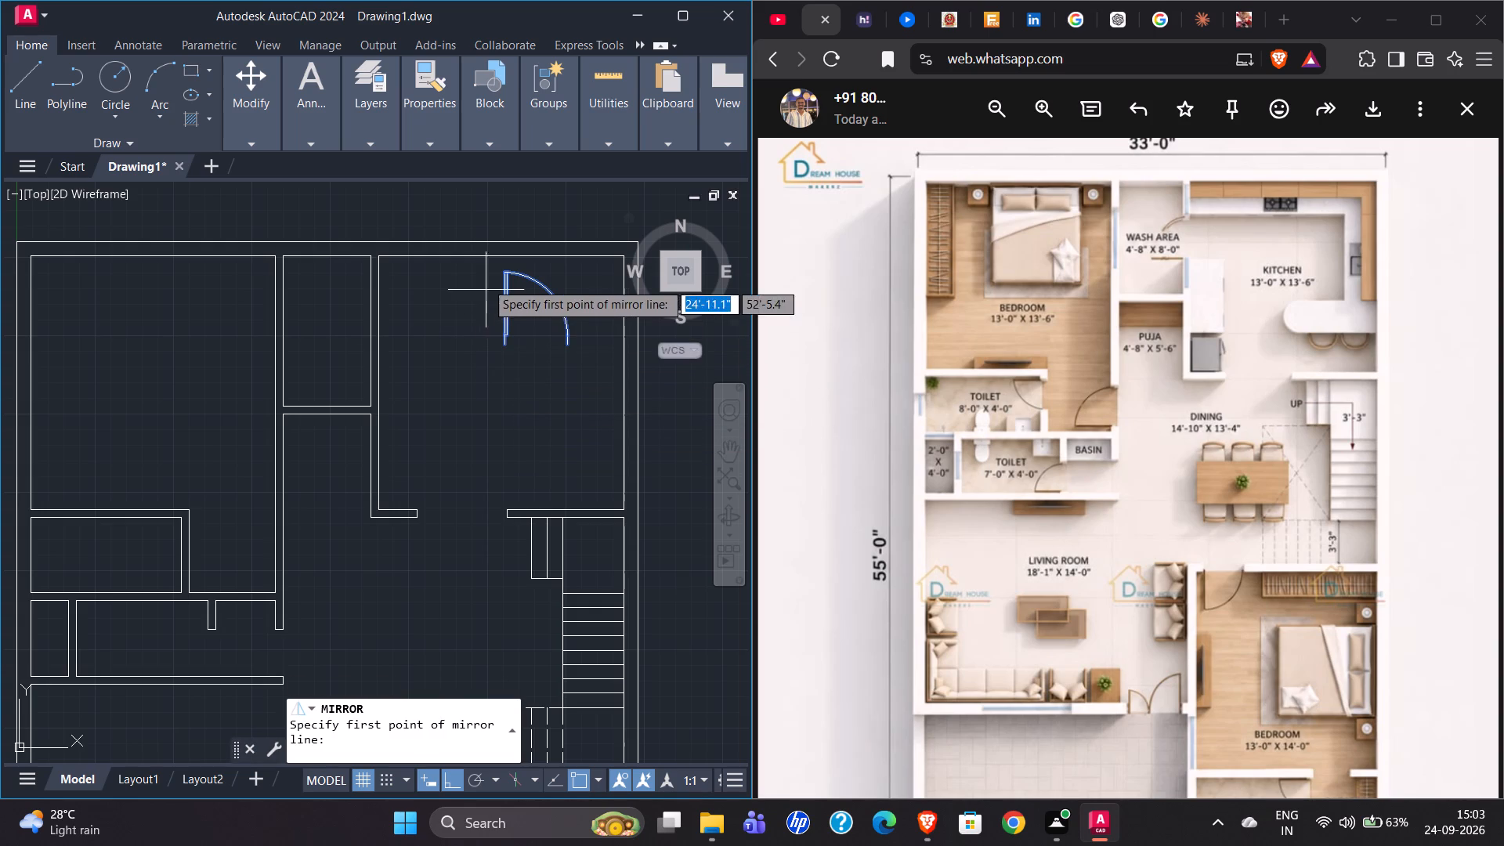
{"action": "left_click", "coordinate": [476, 219]}
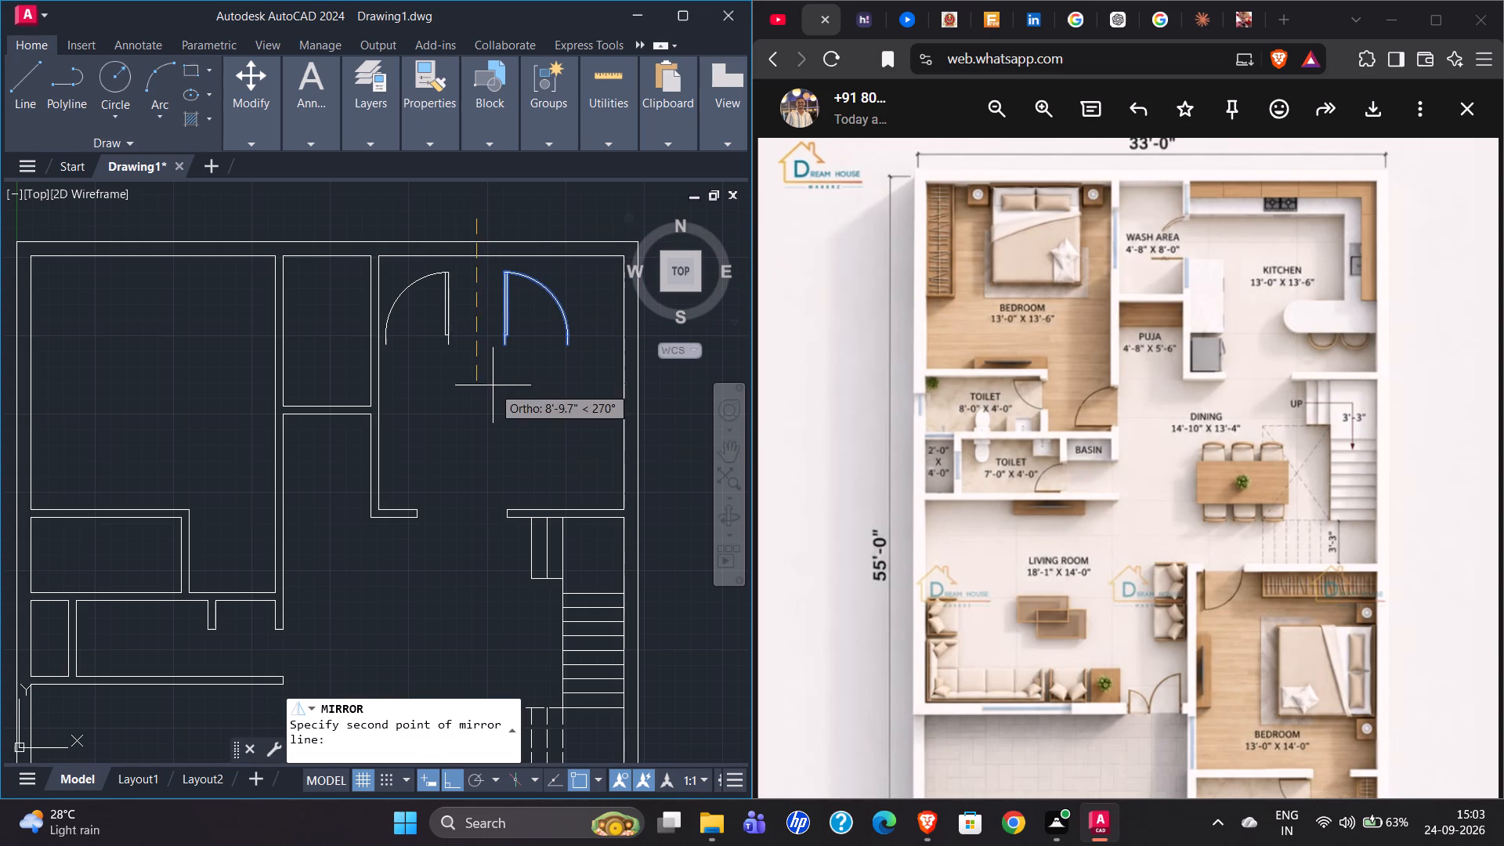
{"action": "left_click", "coordinate": [493, 387]}
{"action": "left_click_drag", "start_coordinate": [537, 449], "coordinate": [493, 387]}
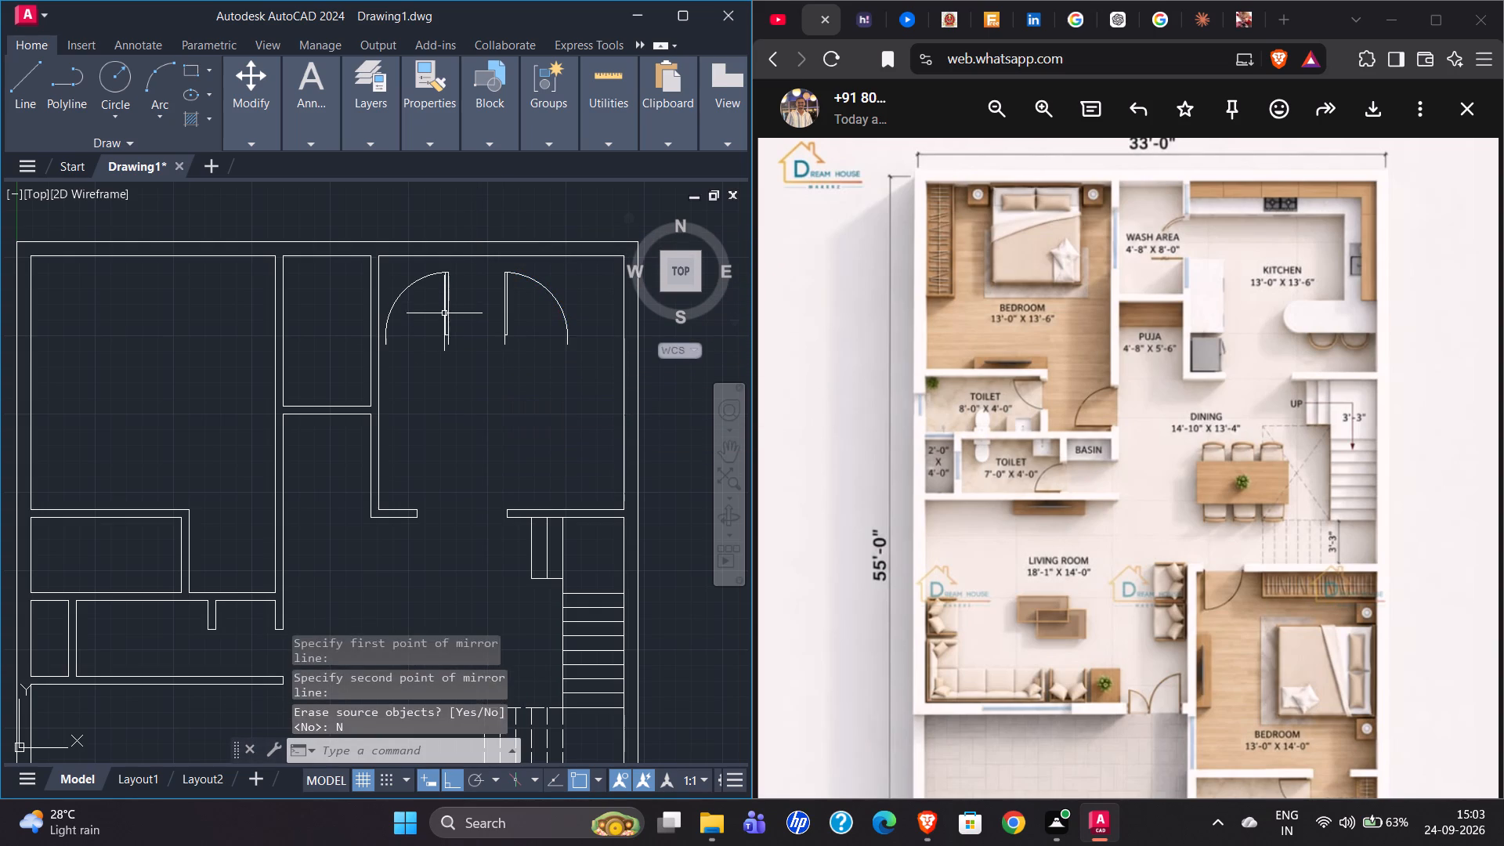
Mirror both doors about a horizontal line south of them, keeping the originals.
{"action": "left_click", "coordinate": [444, 313]}
{"action": "left_click", "coordinate": [507, 318]}
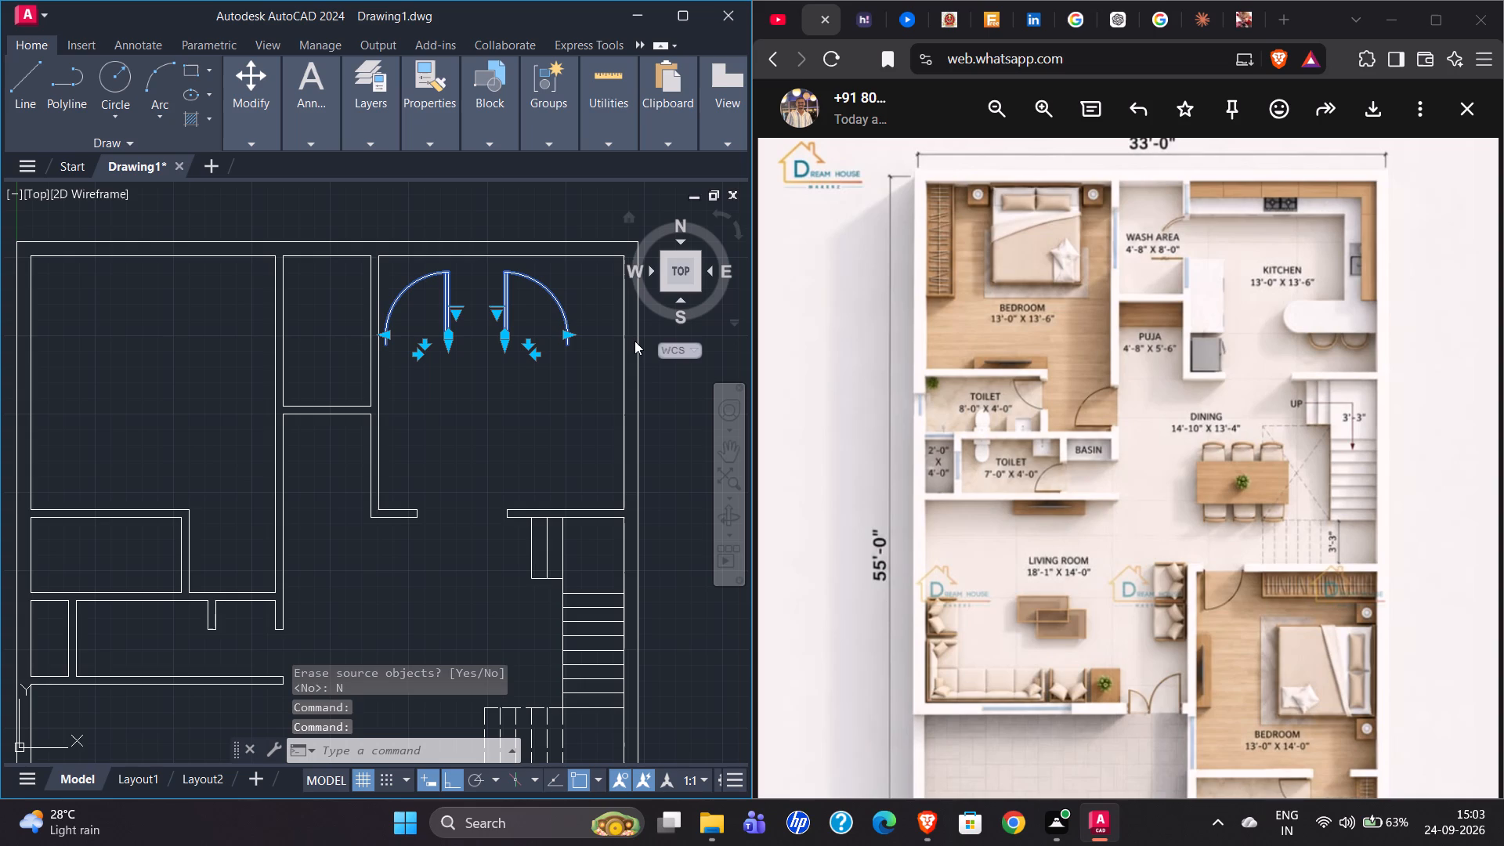
{"action": "type", "text": "MI"}
{"action": "key", "text": "Return"}
{"action": "left_click_drag", "start_coordinate": [595, 372], "coordinate": [588, 371]}
{"action": "left_click", "coordinate": [211, 371]}
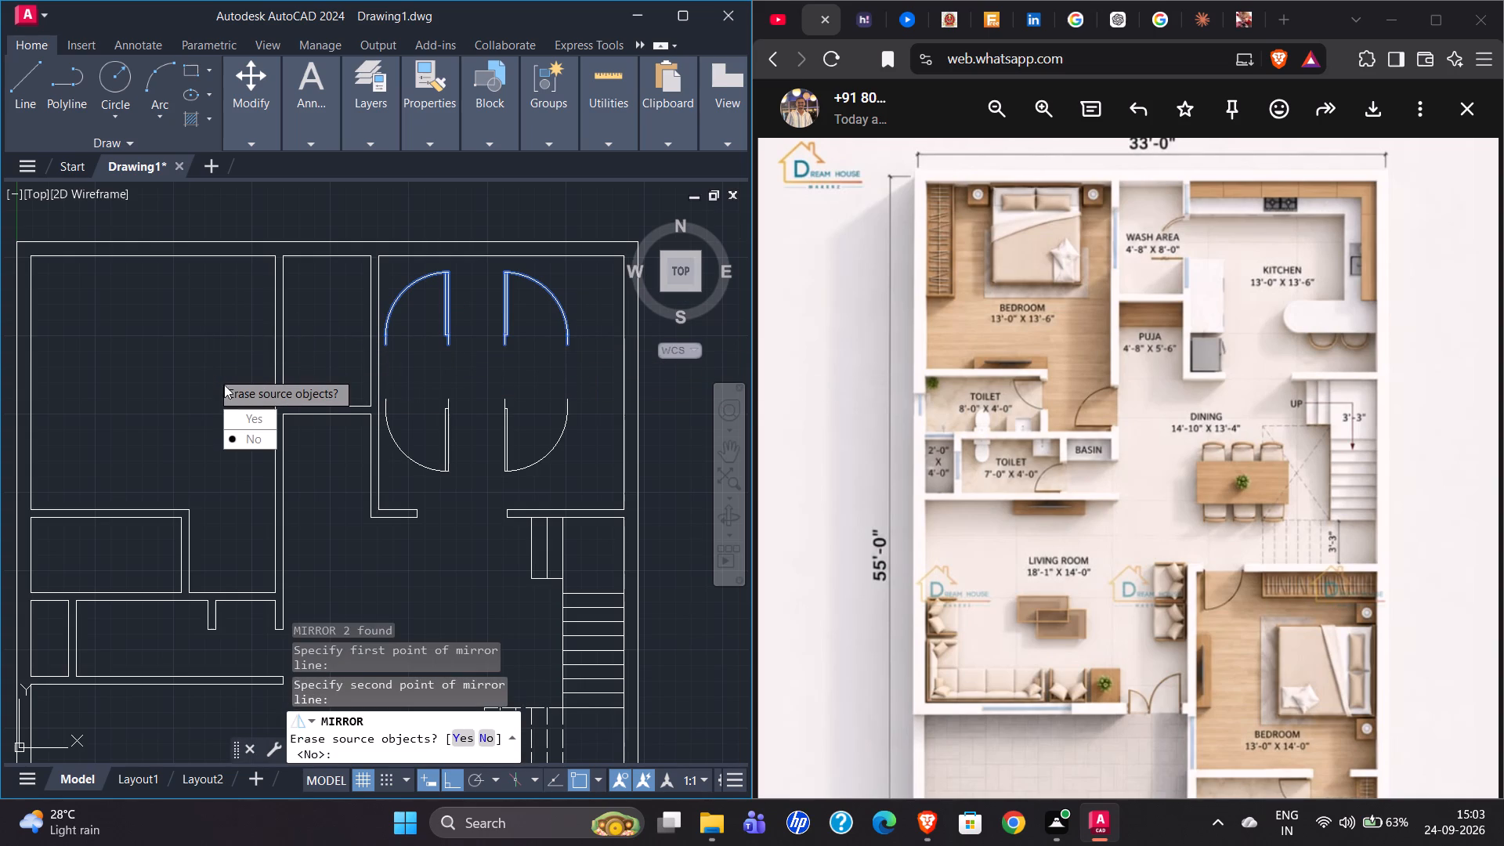
{"action": "left_click_drag", "start_coordinate": [231, 439], "coordinate": [211, 371]}
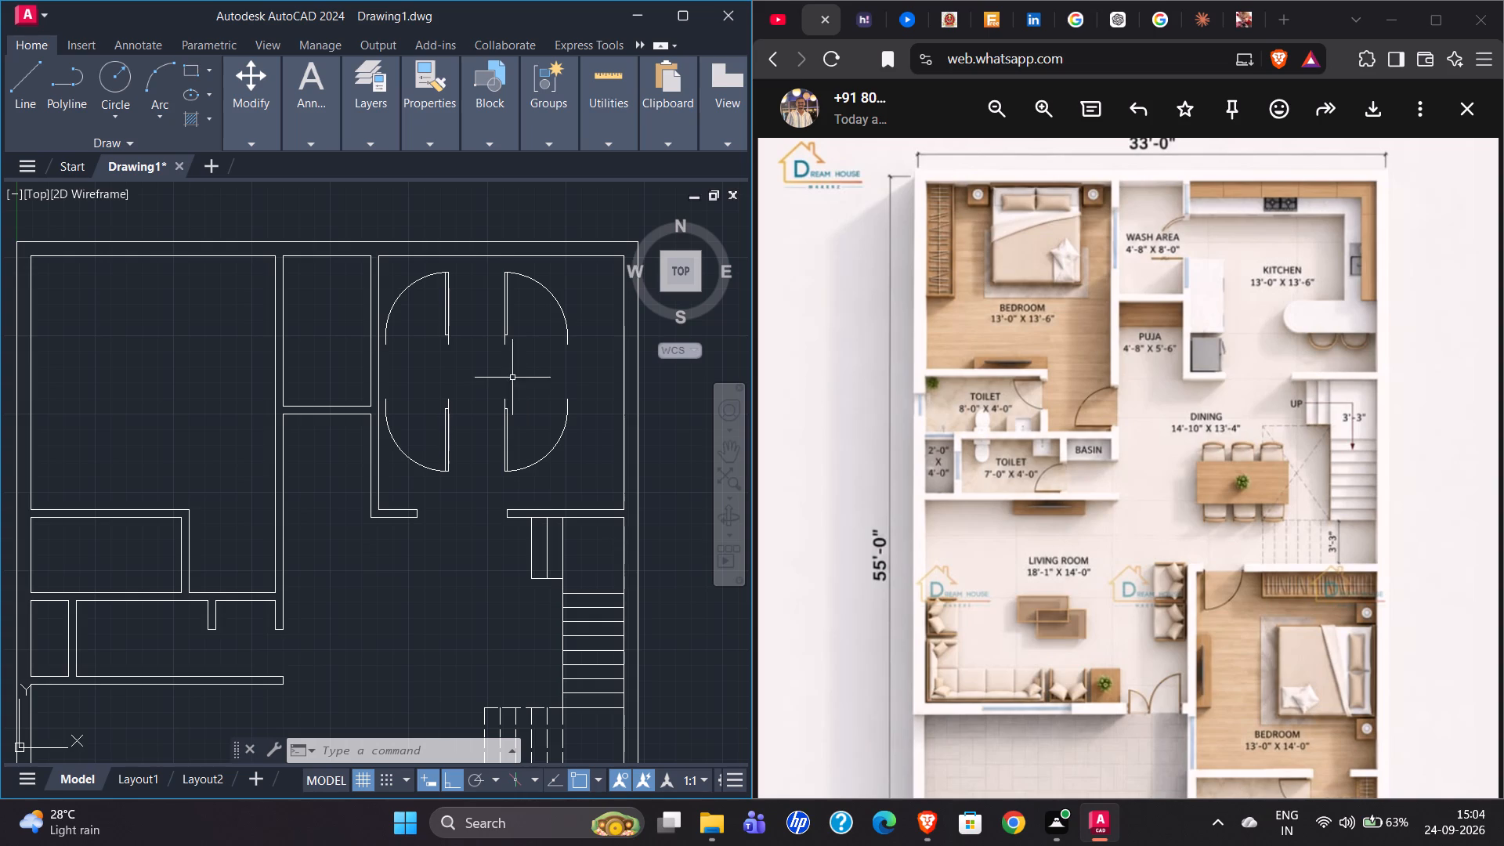
Rotate the northwest door copy 90° counterclockwise about its hinge-side end point so its leaf lies horizontal.
{"action": "left_click", "coordinate": [448, 330]}
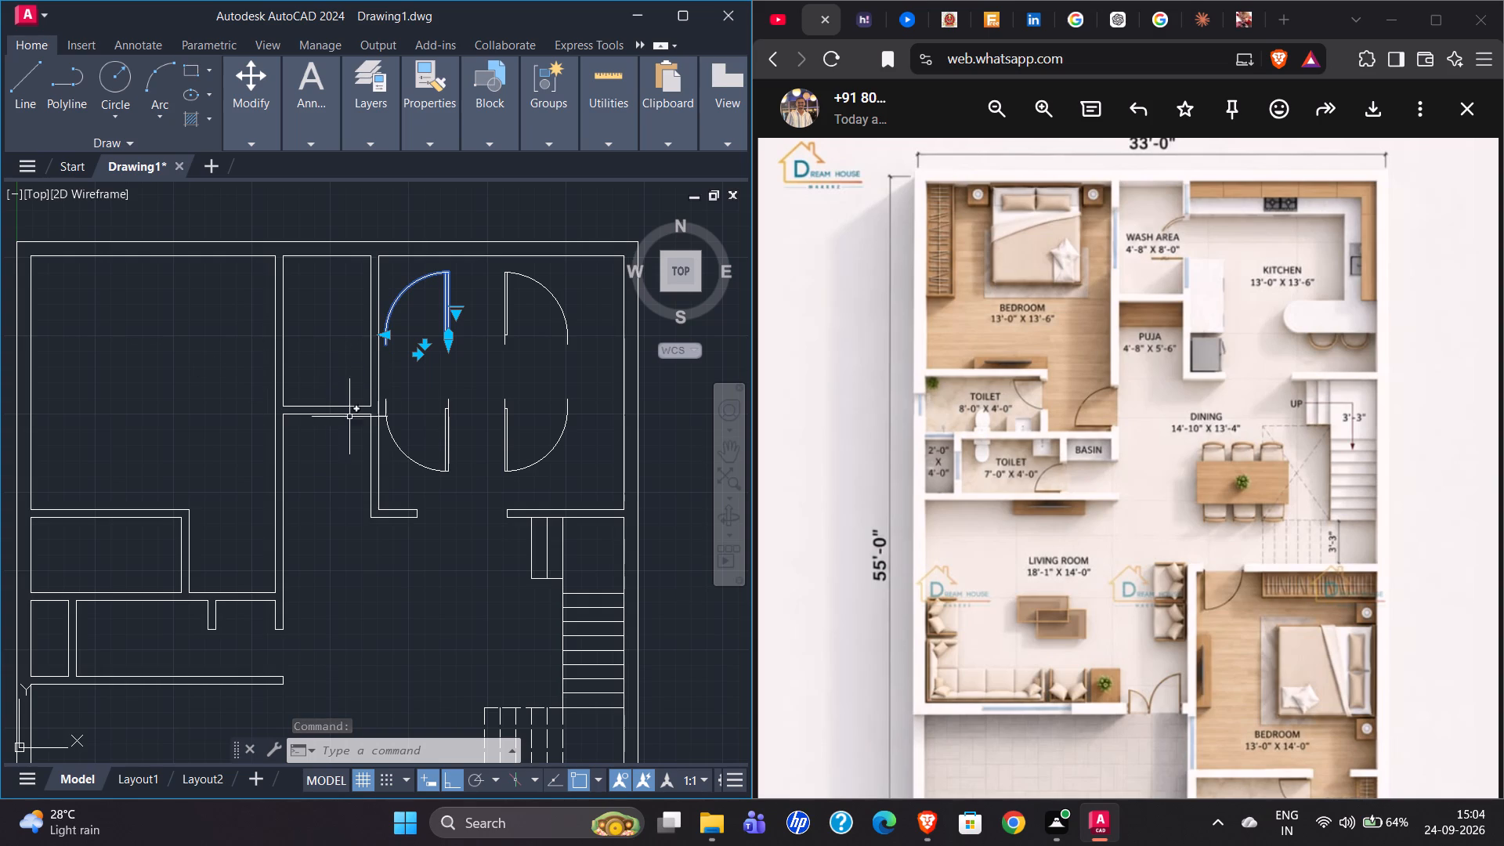
{"action": "type", "text": "RP"}
{"action": "key", "text": "BackSpace"}
{"action": "key", "text": "o"}
{"action": "key", "text": "Return"}
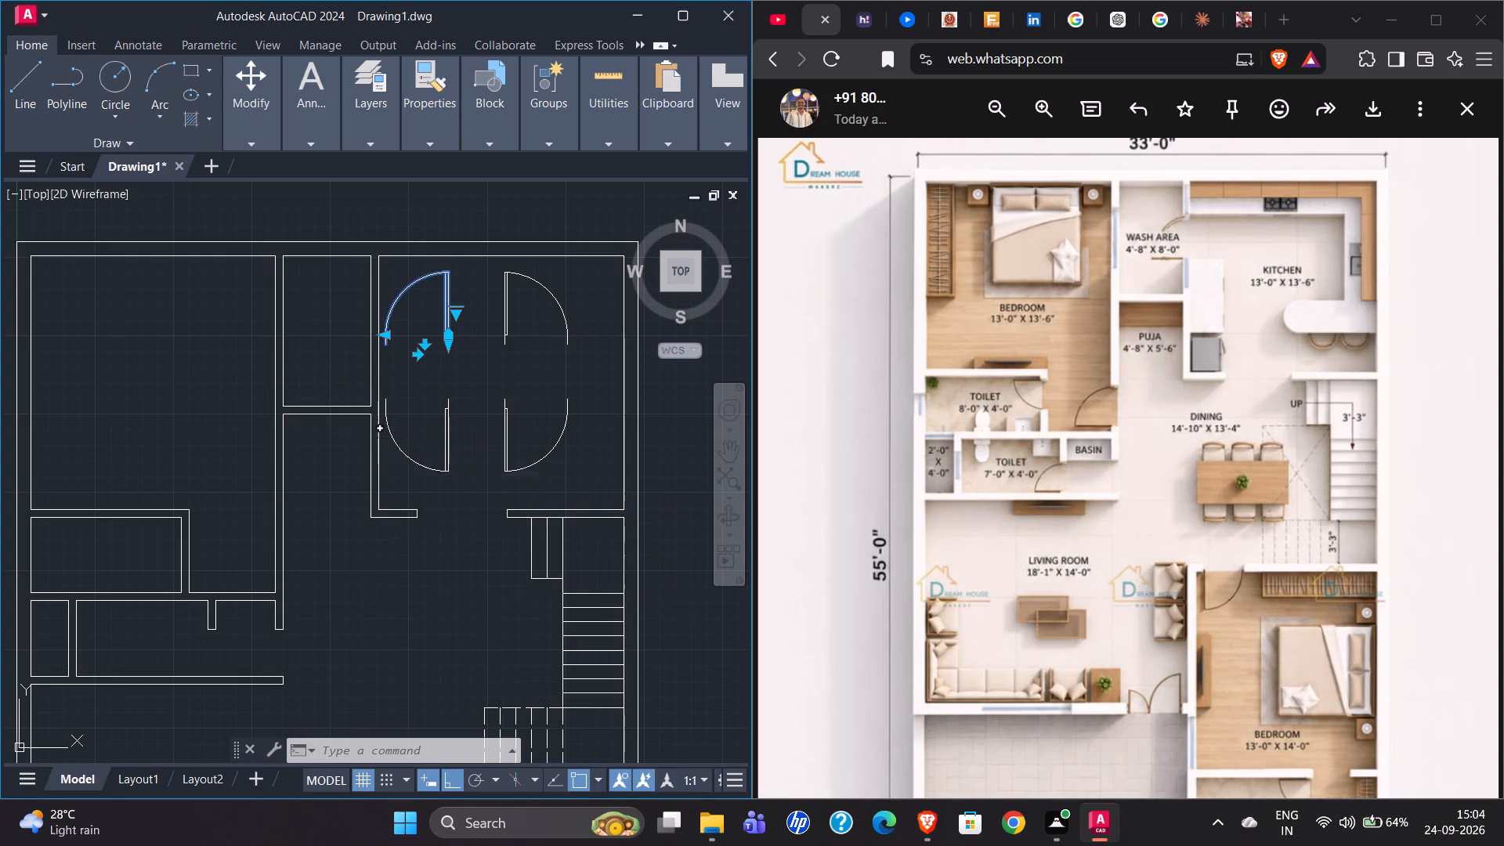
{"action": "left_click", "coordinate": [451, 352]}
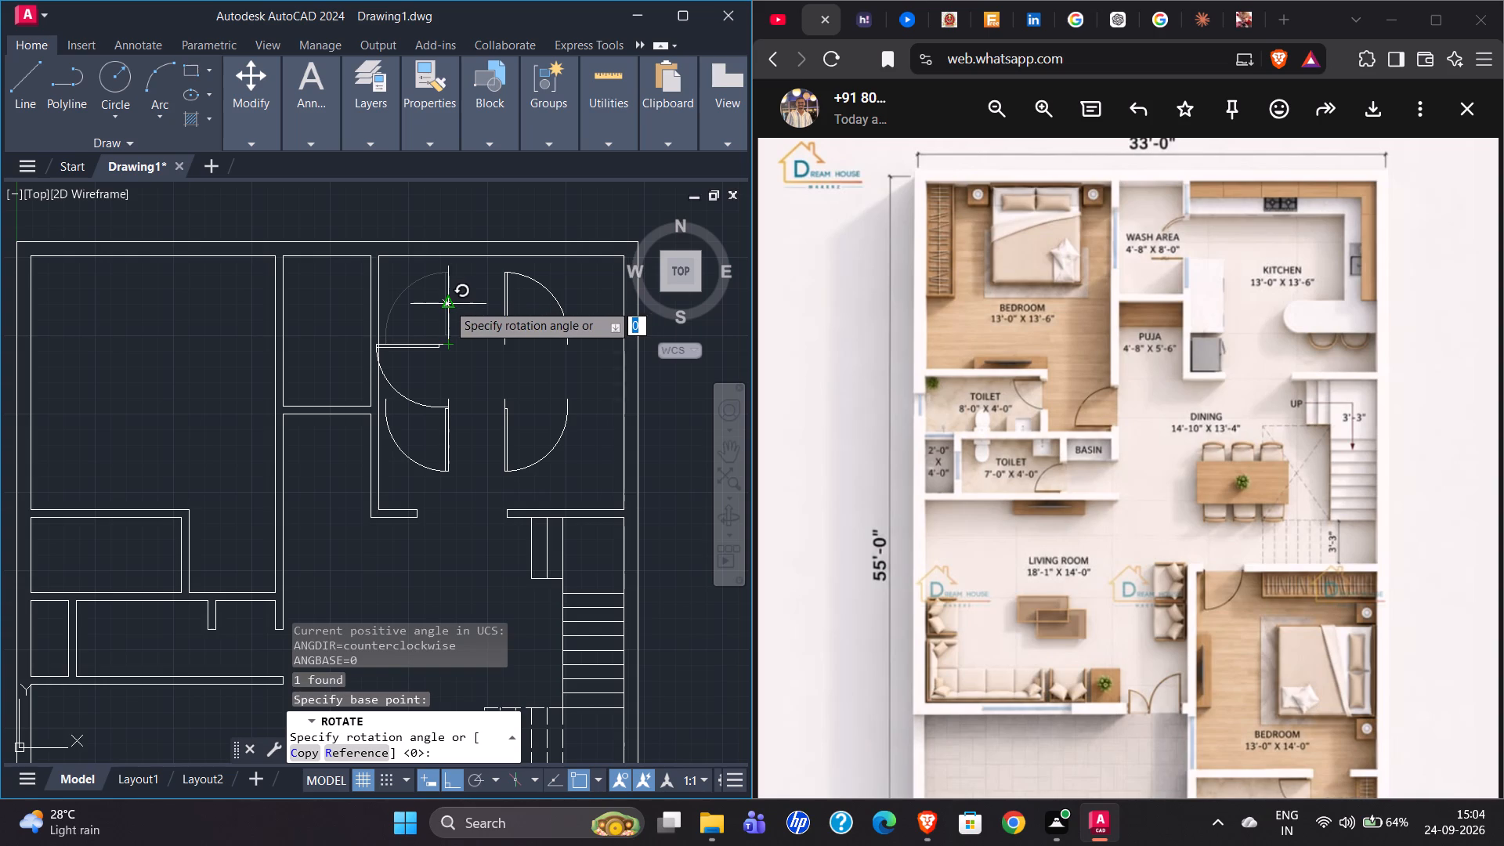
{"action": "left_click", "coordinate": [447, 303]}
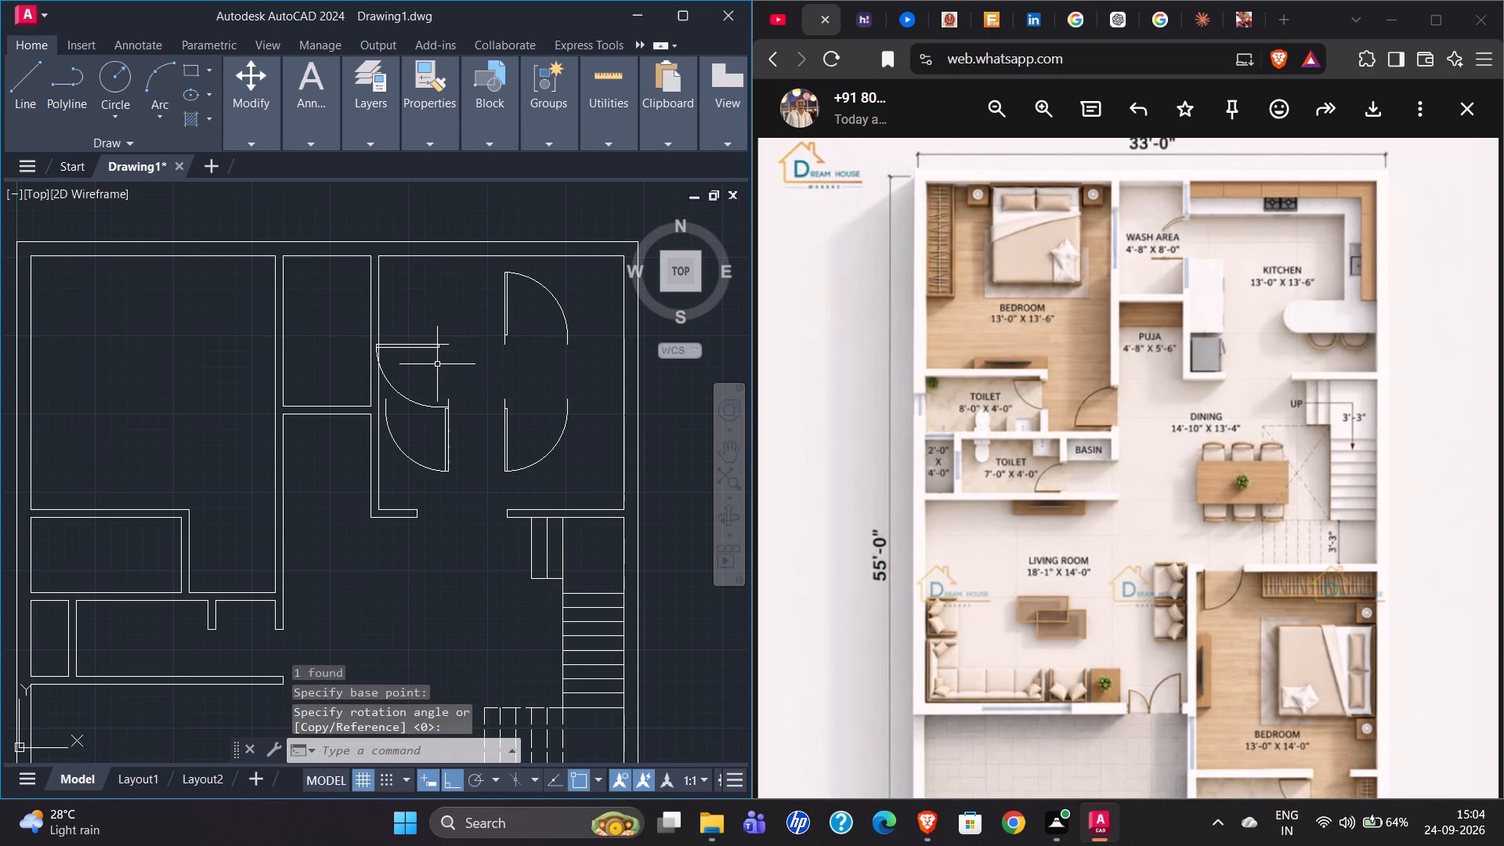
Flip the rotated door so its leaf lies on the south side and its swing arc faces north.
{"action": "left_click", "coordinate": [439, 349]}
{"action": "left_click", "coordinate": [459, 381]}
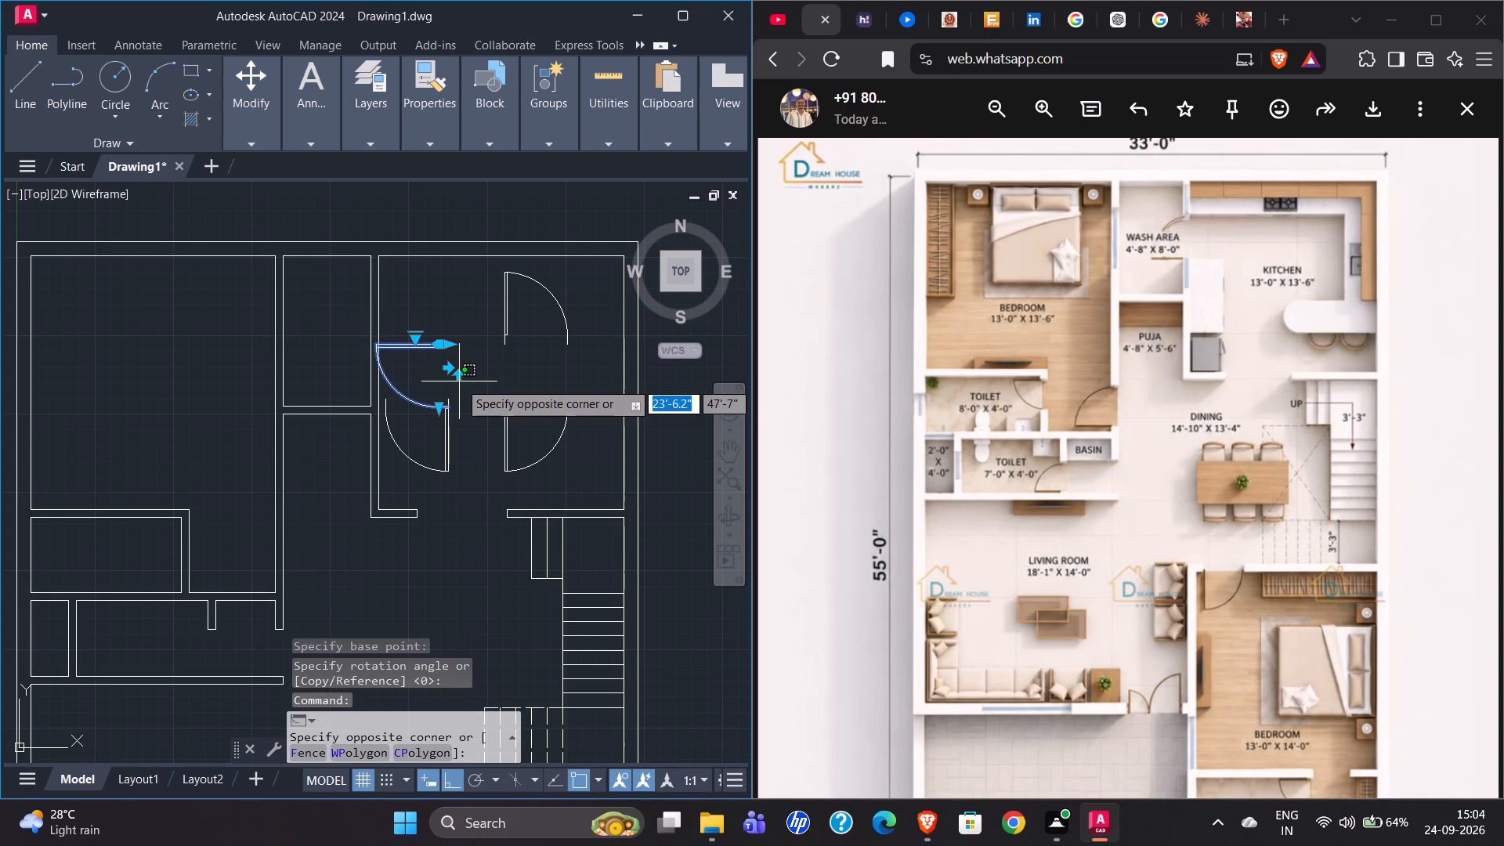
{"action": "left_click", "coordinate": [458, 376]}
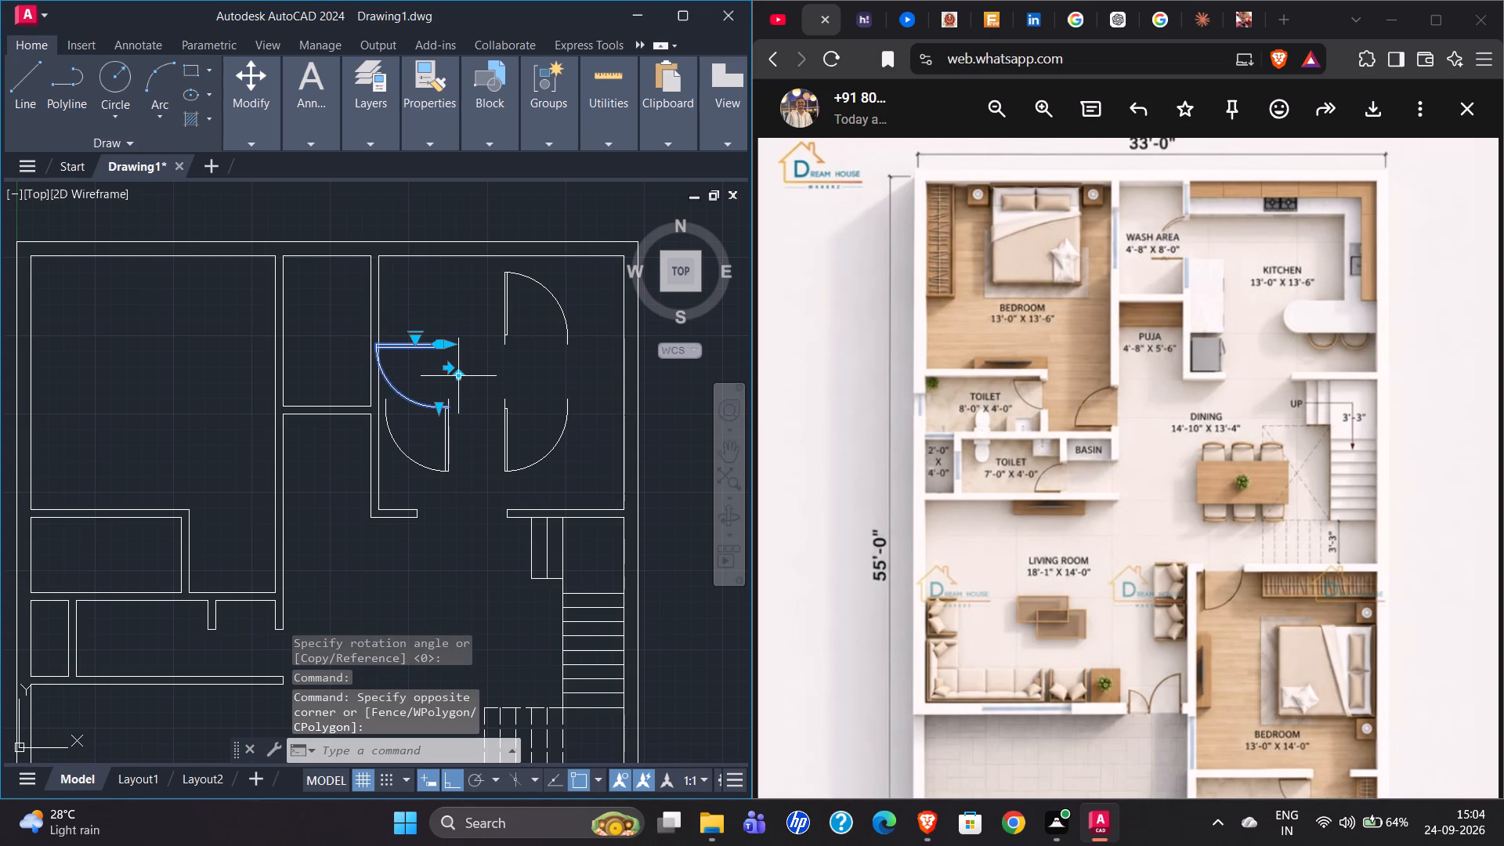
{"action": "left_click", "coordinate": [457, 372]}
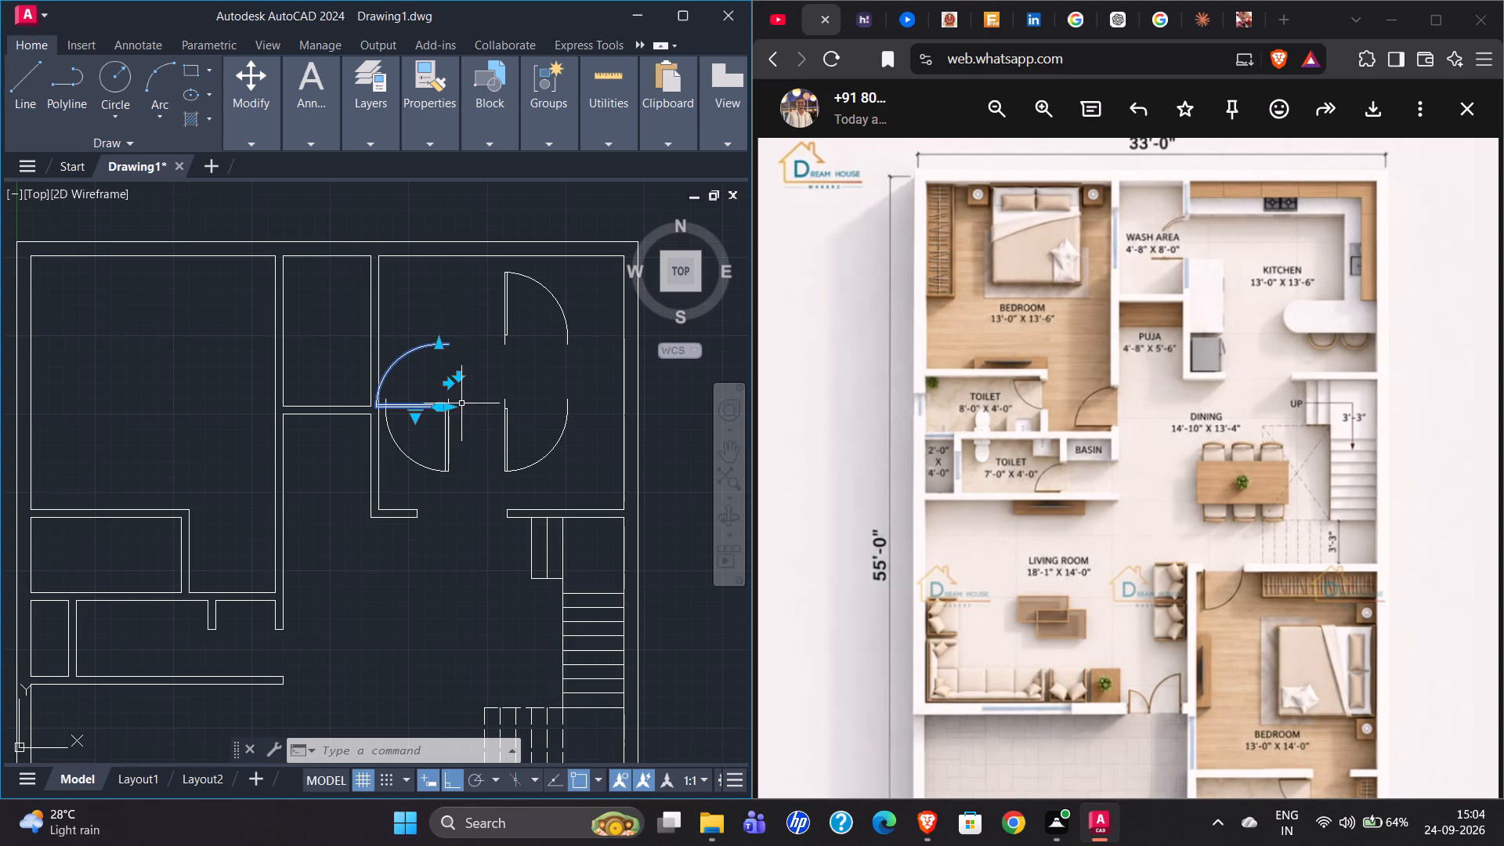
Move the flipped door by its leaf's east end onto the wash area's east wall, with ortho off, so it swings into the room.
{"action": "key", "text": "m"}
{"action": "key", "text": "Return"}
{"action": "scroll", "coordinate": [423, 410], "scroll_direction": "up", "scroll_amount": 4}
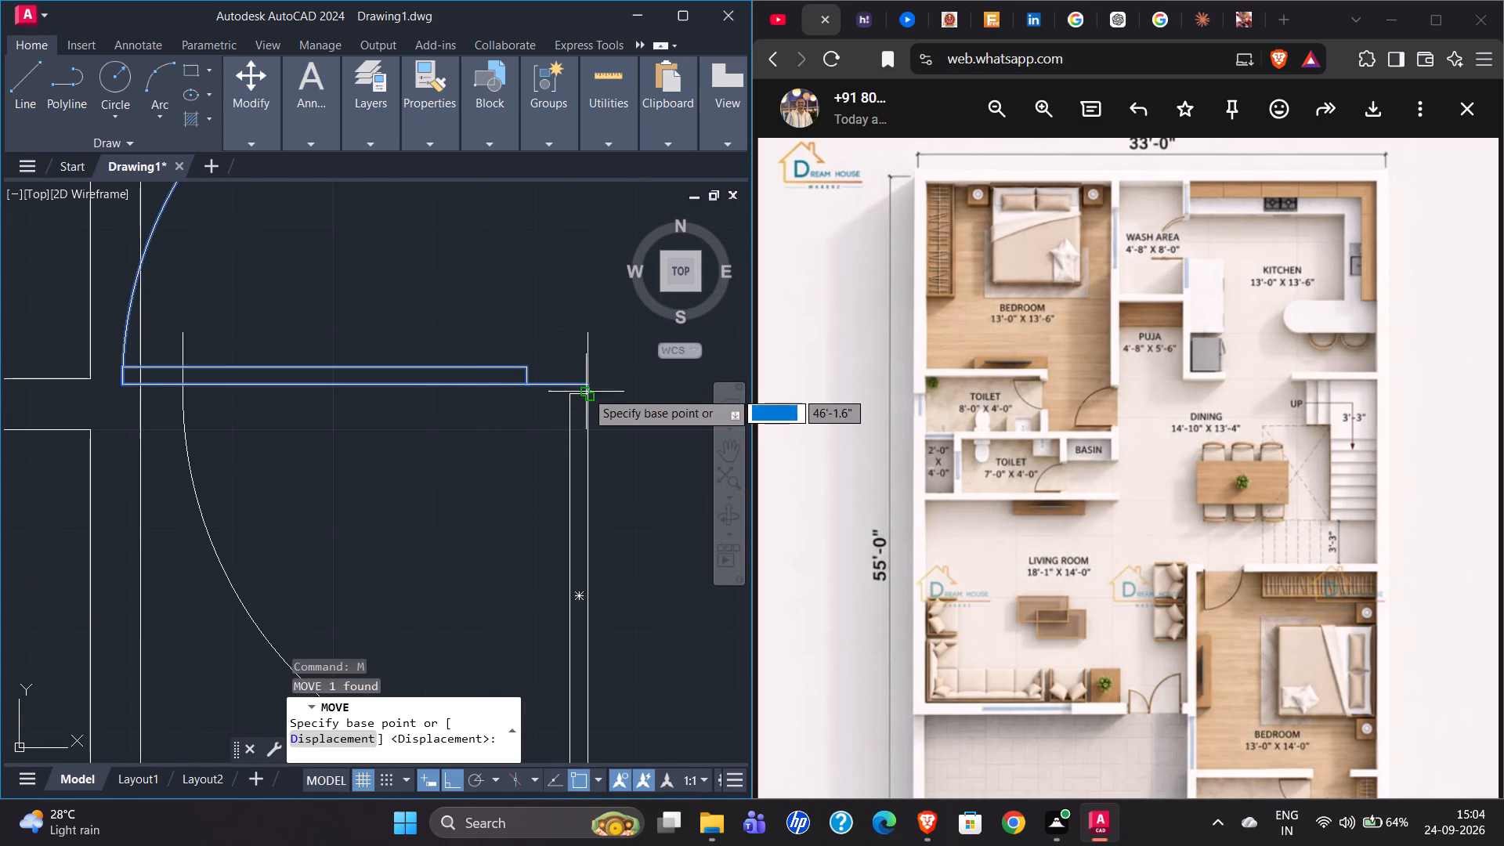
{"action": "left_click", "coordinate": [582, 382]}
{"action": "scroll", "coordinate": [357, 416], "scroll_direction": "down", "scroll_amount": 3}
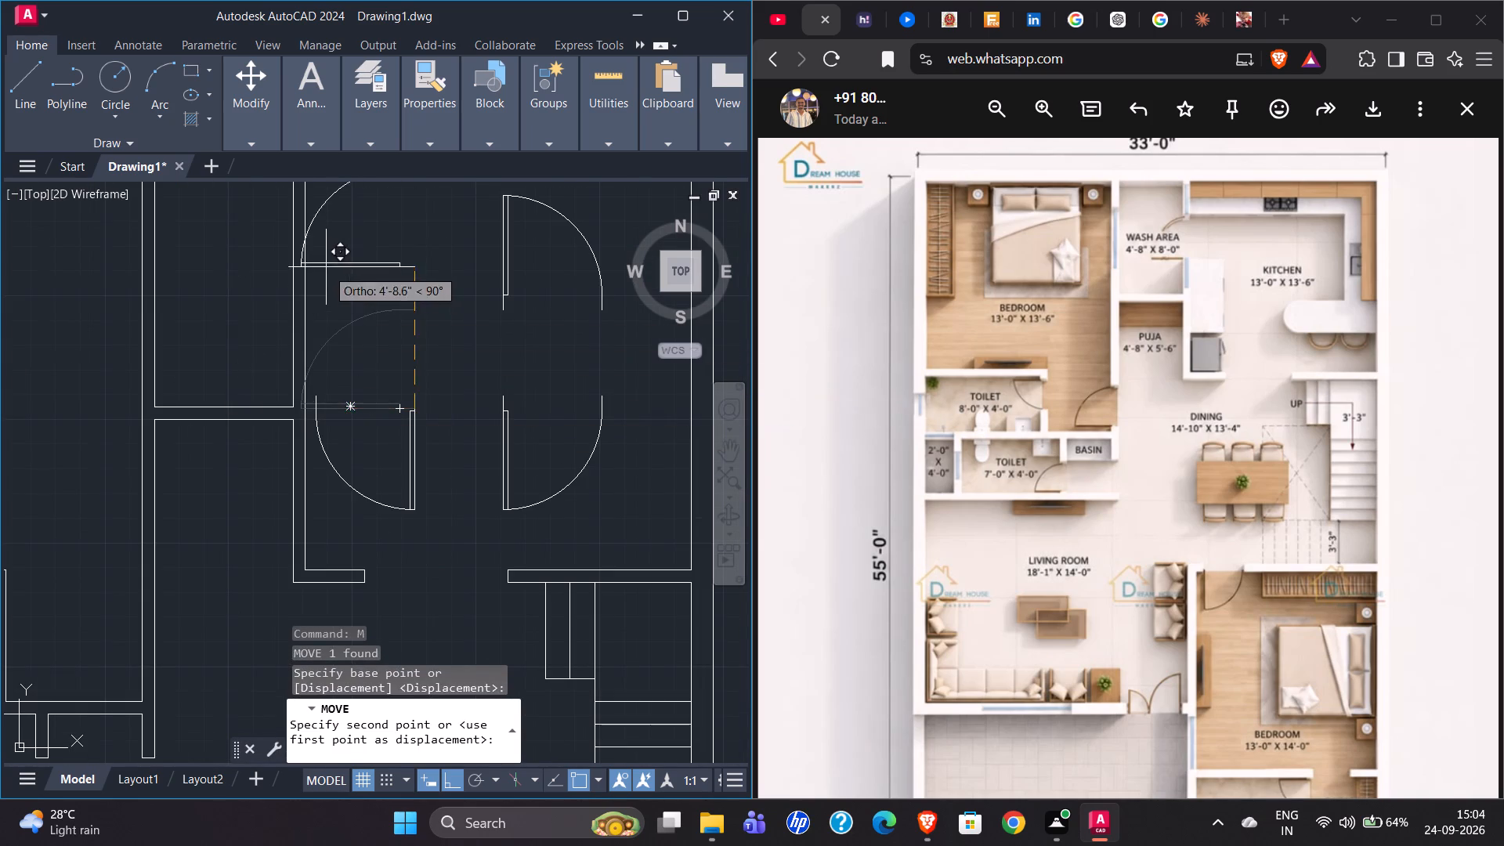
{"action": "left_click", "coordinate": [449, 779]}
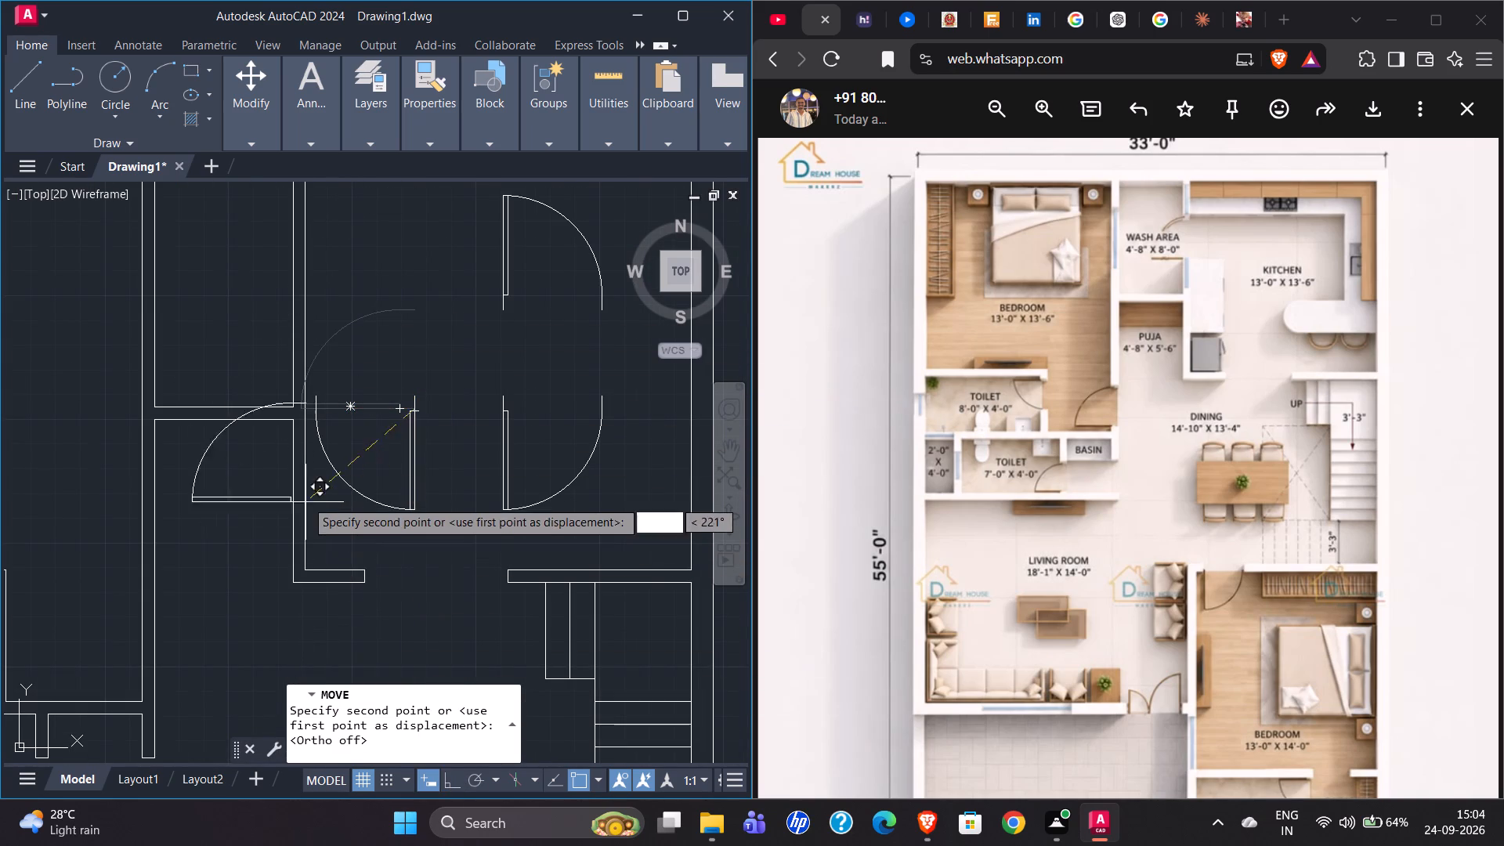
{"action": "scroll", "coordinate": [304, 493], "scroll_direction": "down", "scroll_amount": 2}
{"action": "scroll", "coordinate": [294, 403], "scroll_direction": "up", "scroll_amount": 2}
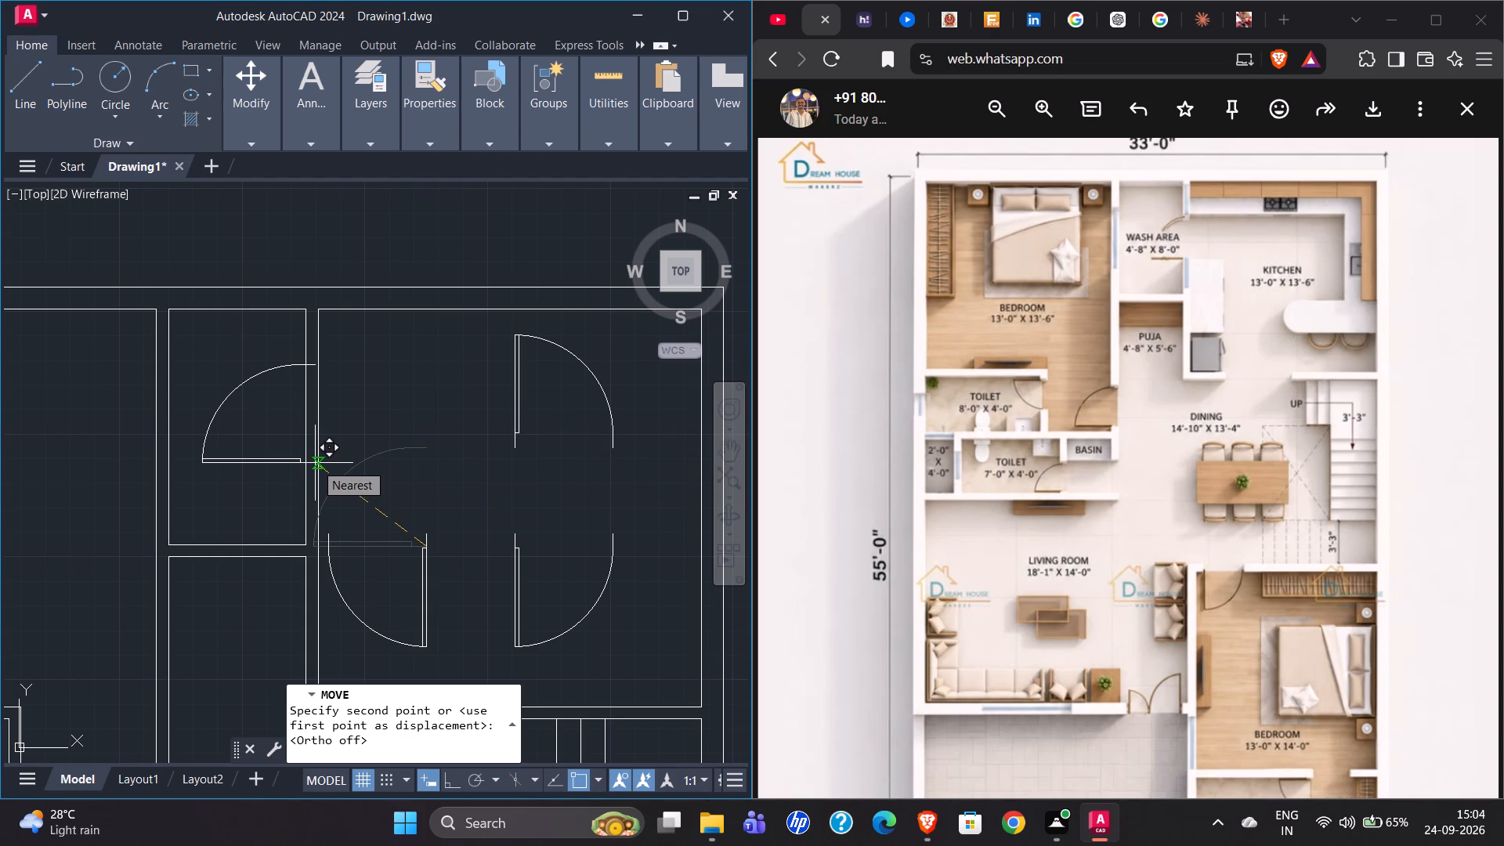
{"action": "left_click", "coordinate": [315, 463]}
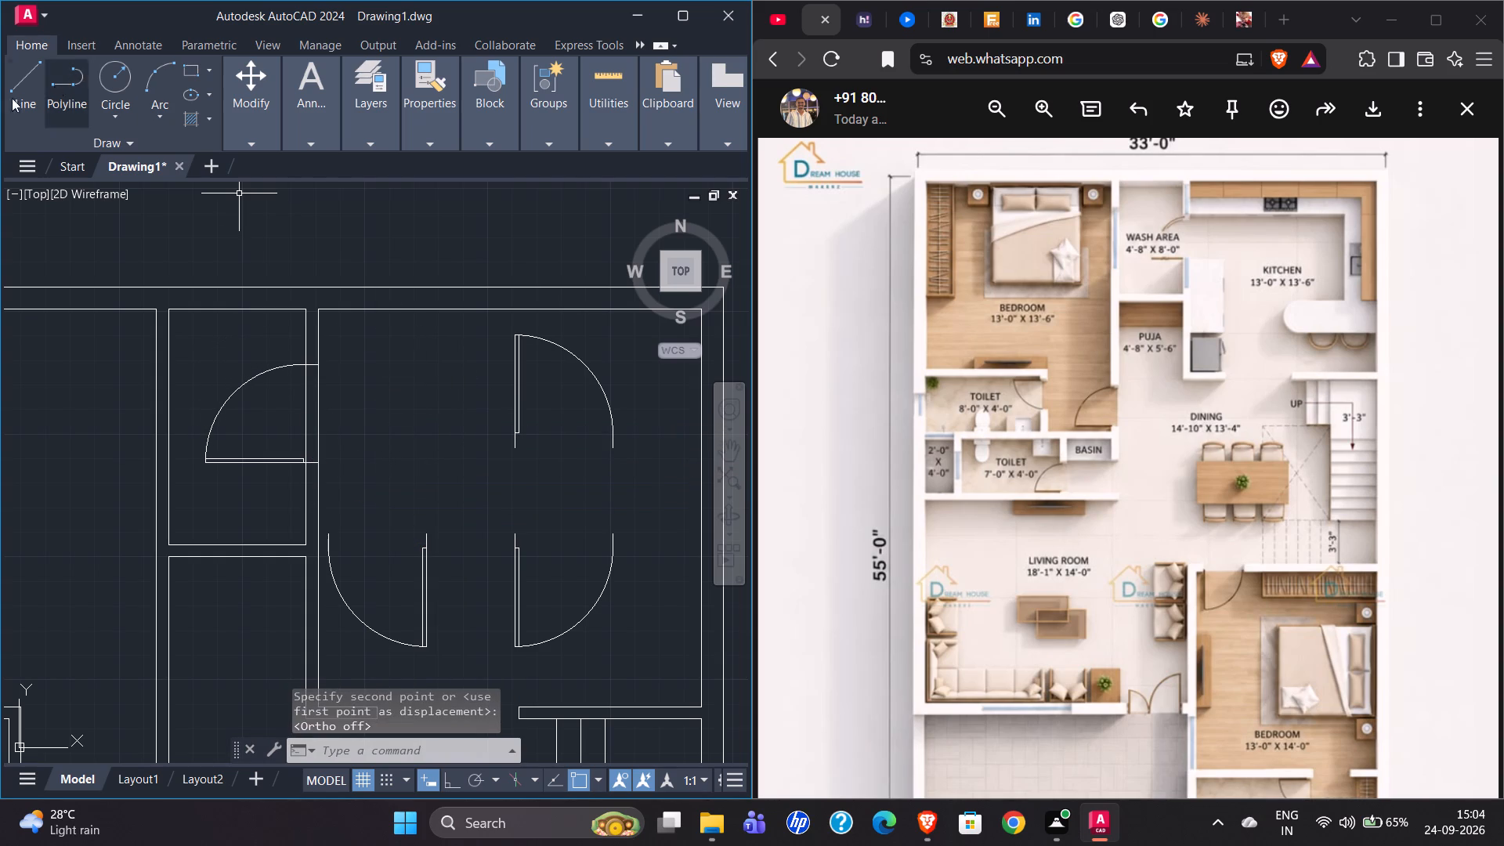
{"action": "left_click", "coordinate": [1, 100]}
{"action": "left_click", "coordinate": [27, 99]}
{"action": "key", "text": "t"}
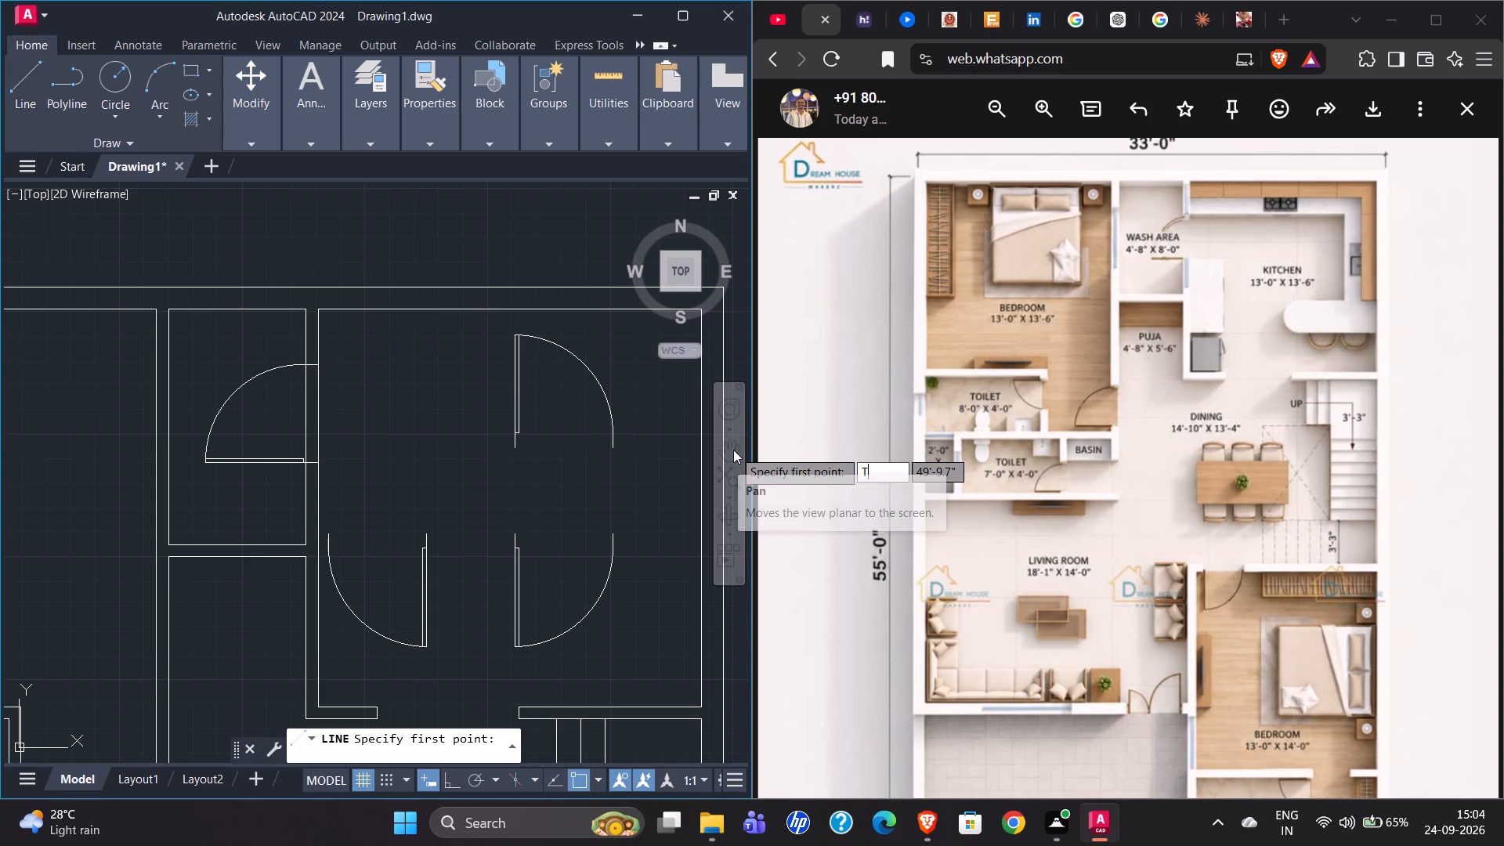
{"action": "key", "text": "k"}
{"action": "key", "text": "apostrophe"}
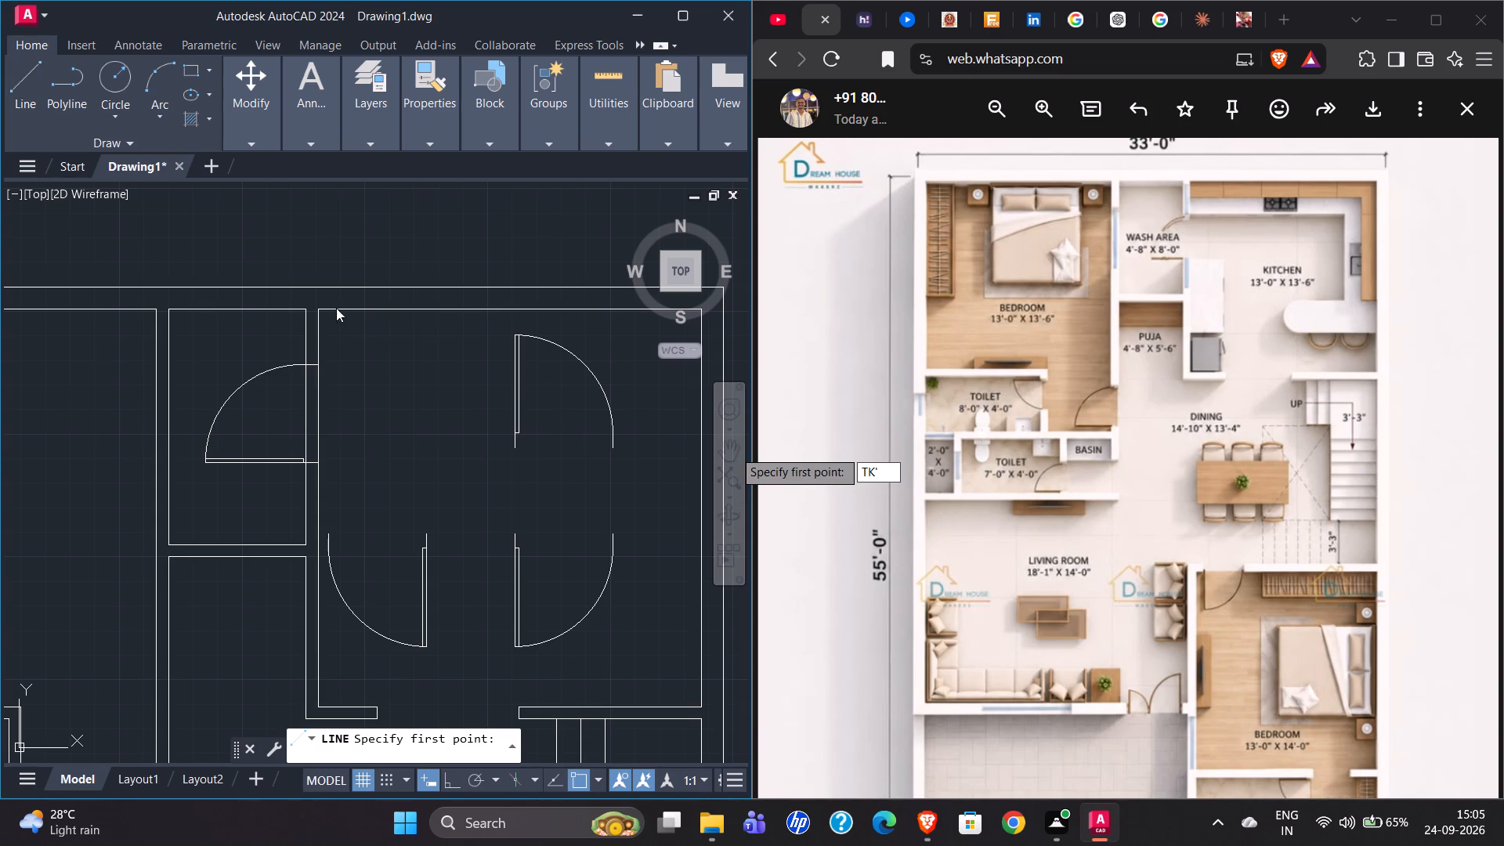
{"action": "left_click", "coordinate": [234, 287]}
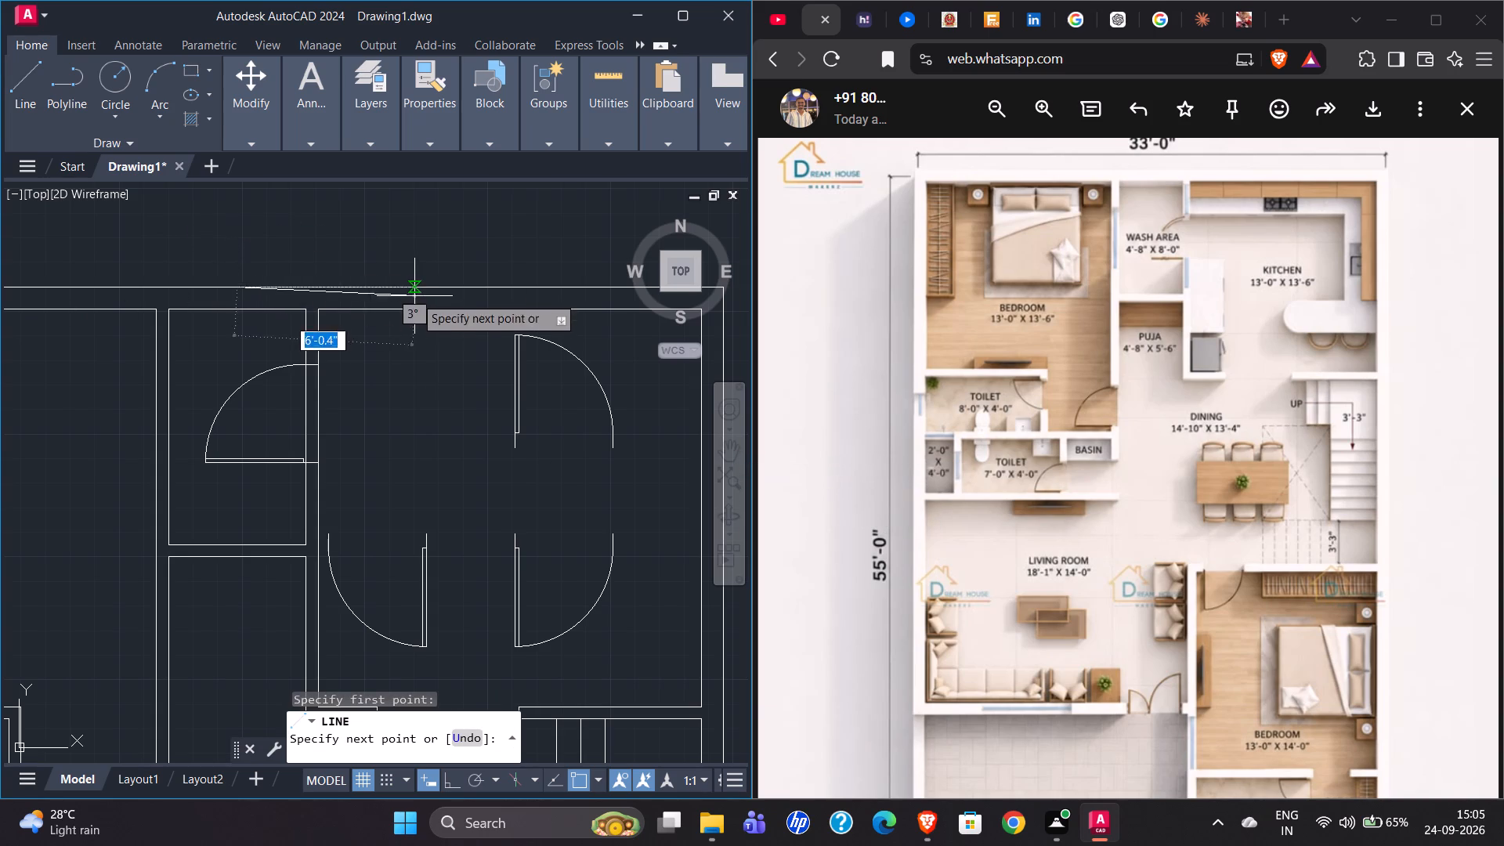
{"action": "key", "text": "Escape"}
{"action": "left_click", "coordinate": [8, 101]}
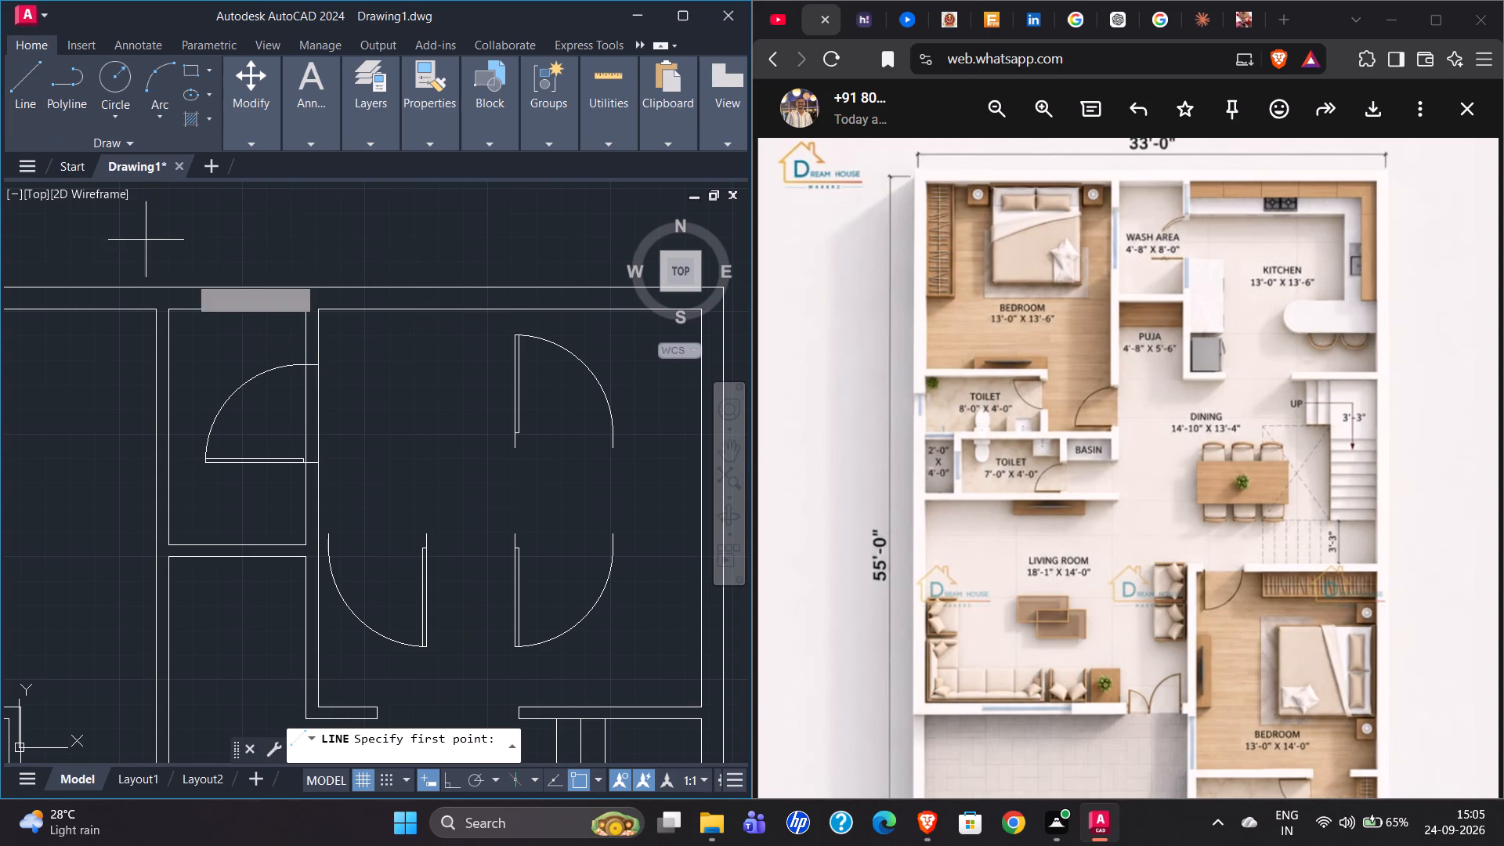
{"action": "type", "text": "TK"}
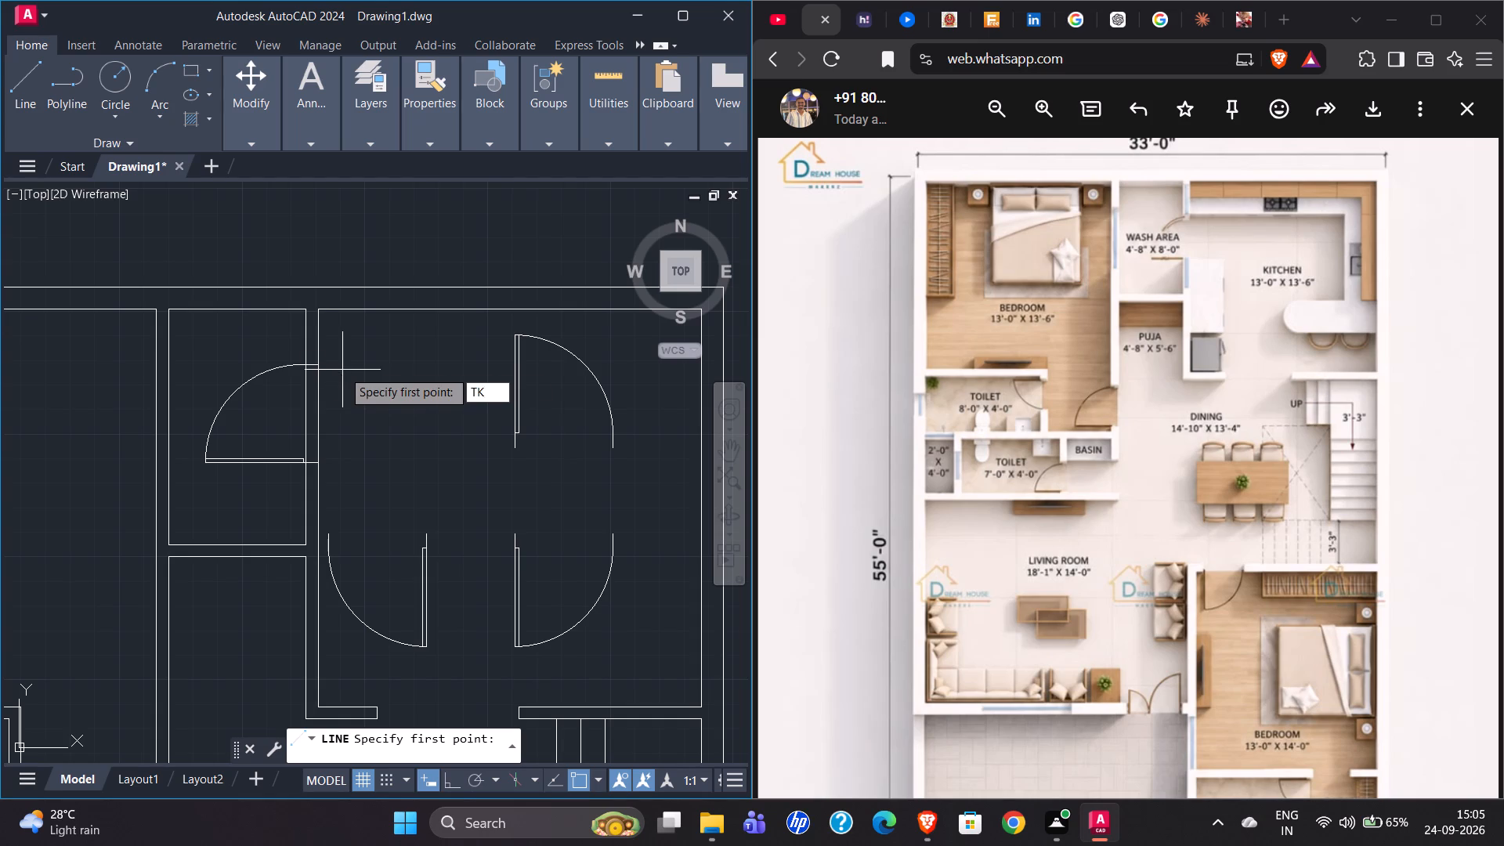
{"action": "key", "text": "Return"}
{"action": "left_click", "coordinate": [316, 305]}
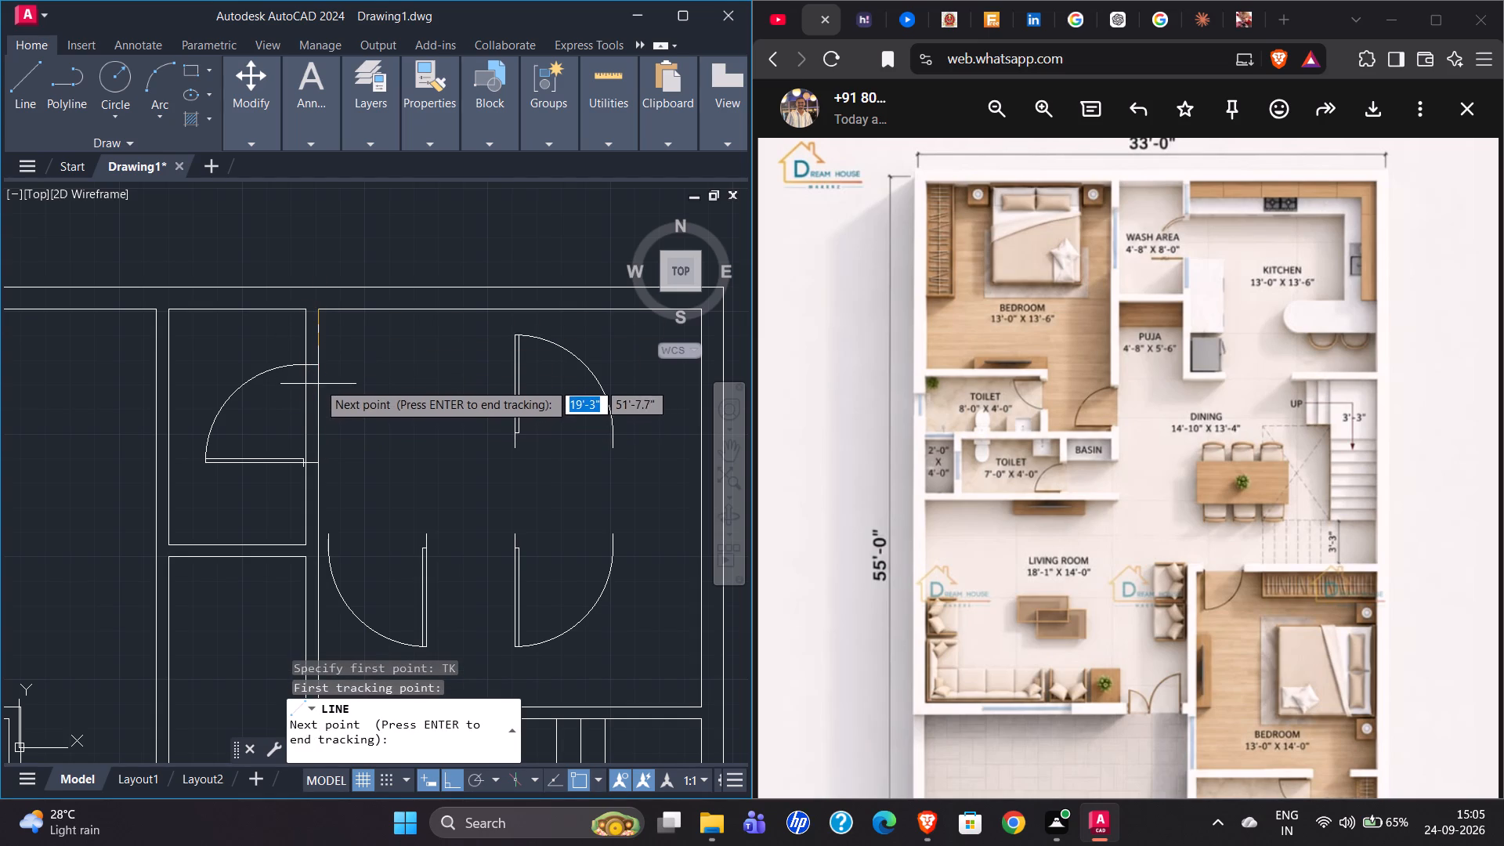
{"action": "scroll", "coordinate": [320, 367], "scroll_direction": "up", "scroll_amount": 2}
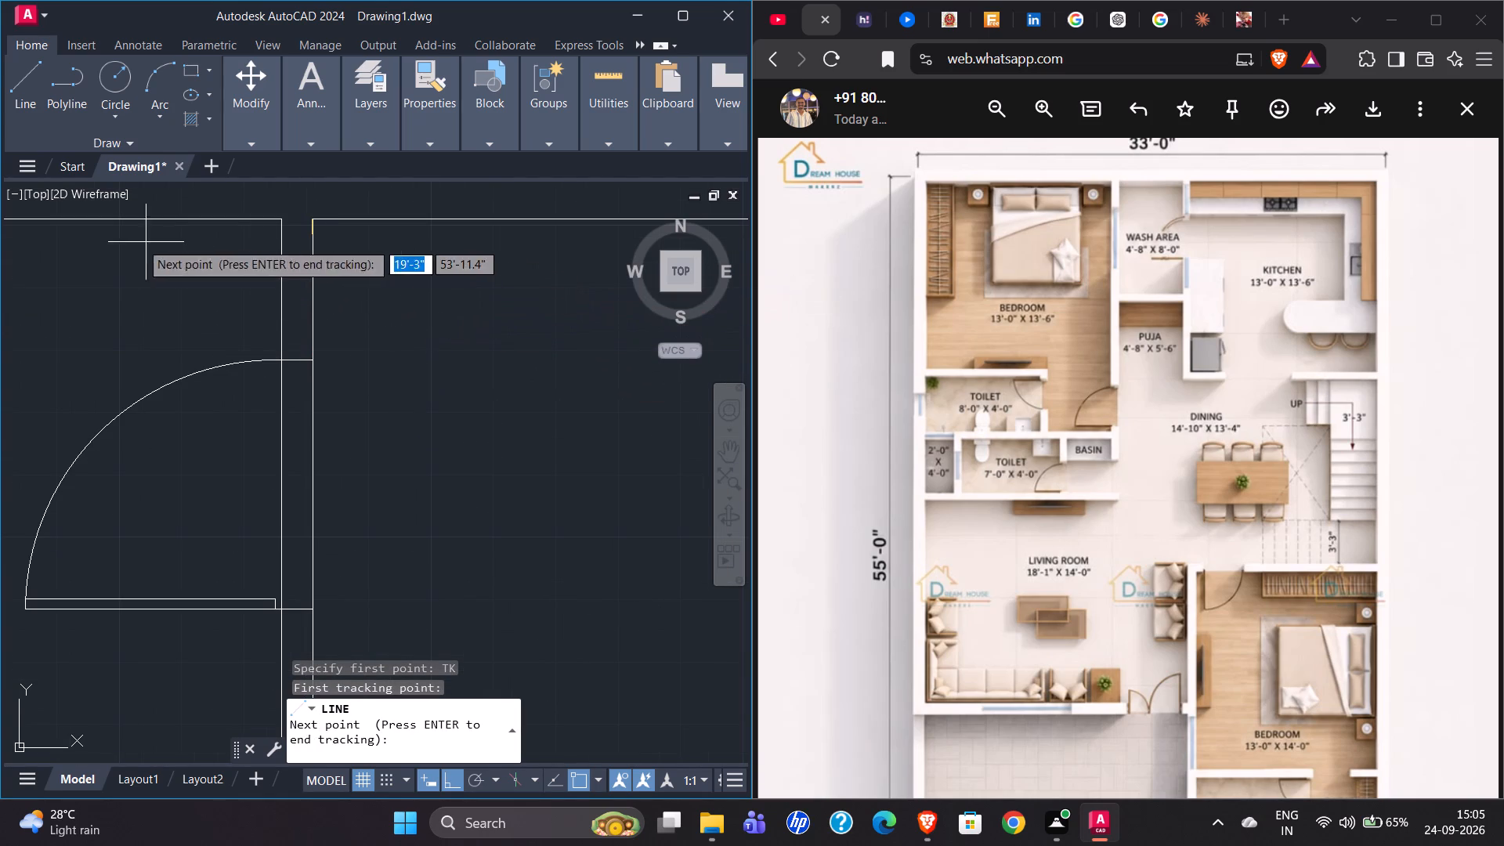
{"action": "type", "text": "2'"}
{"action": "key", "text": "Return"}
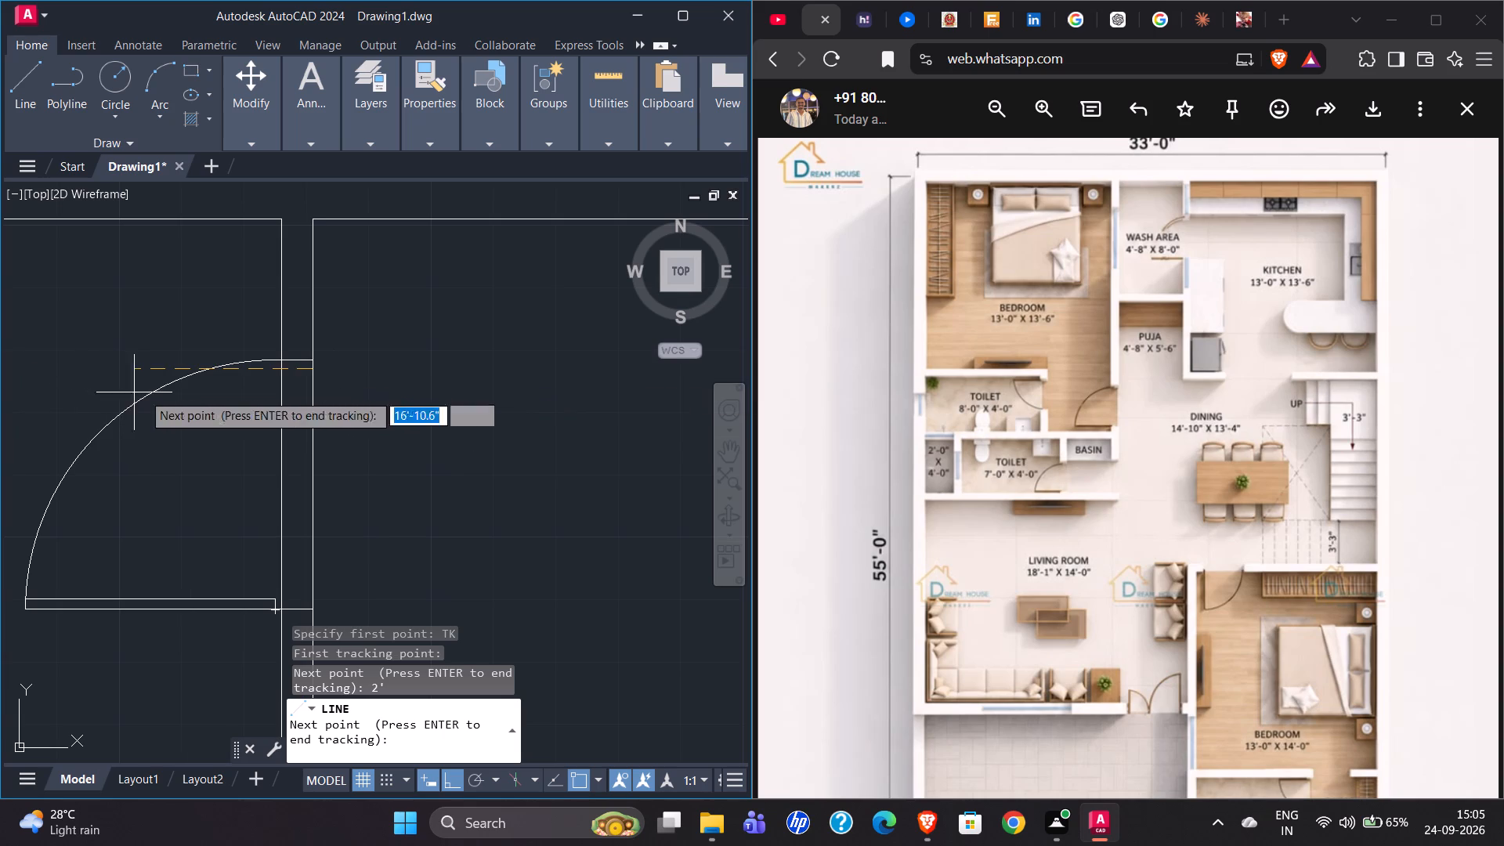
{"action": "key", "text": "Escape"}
Reduce the wash area door's size by bringing its north jamb closer to the hinge, and deselect the door.
{"action": "left_click", "coordinate": [261, 362]}
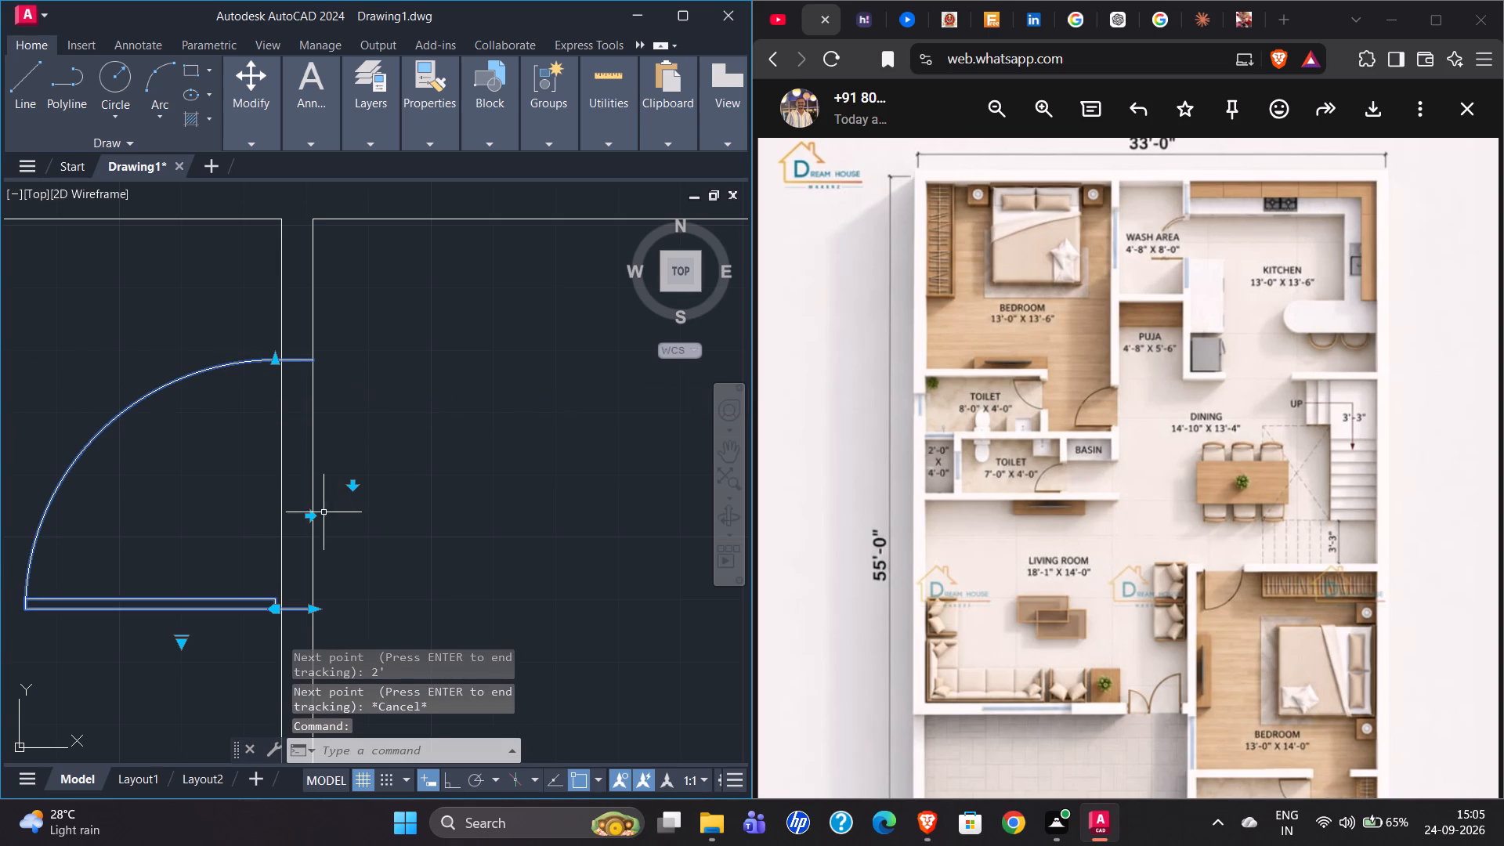
{"action": "left_click", "coordinate": [276, 357]}
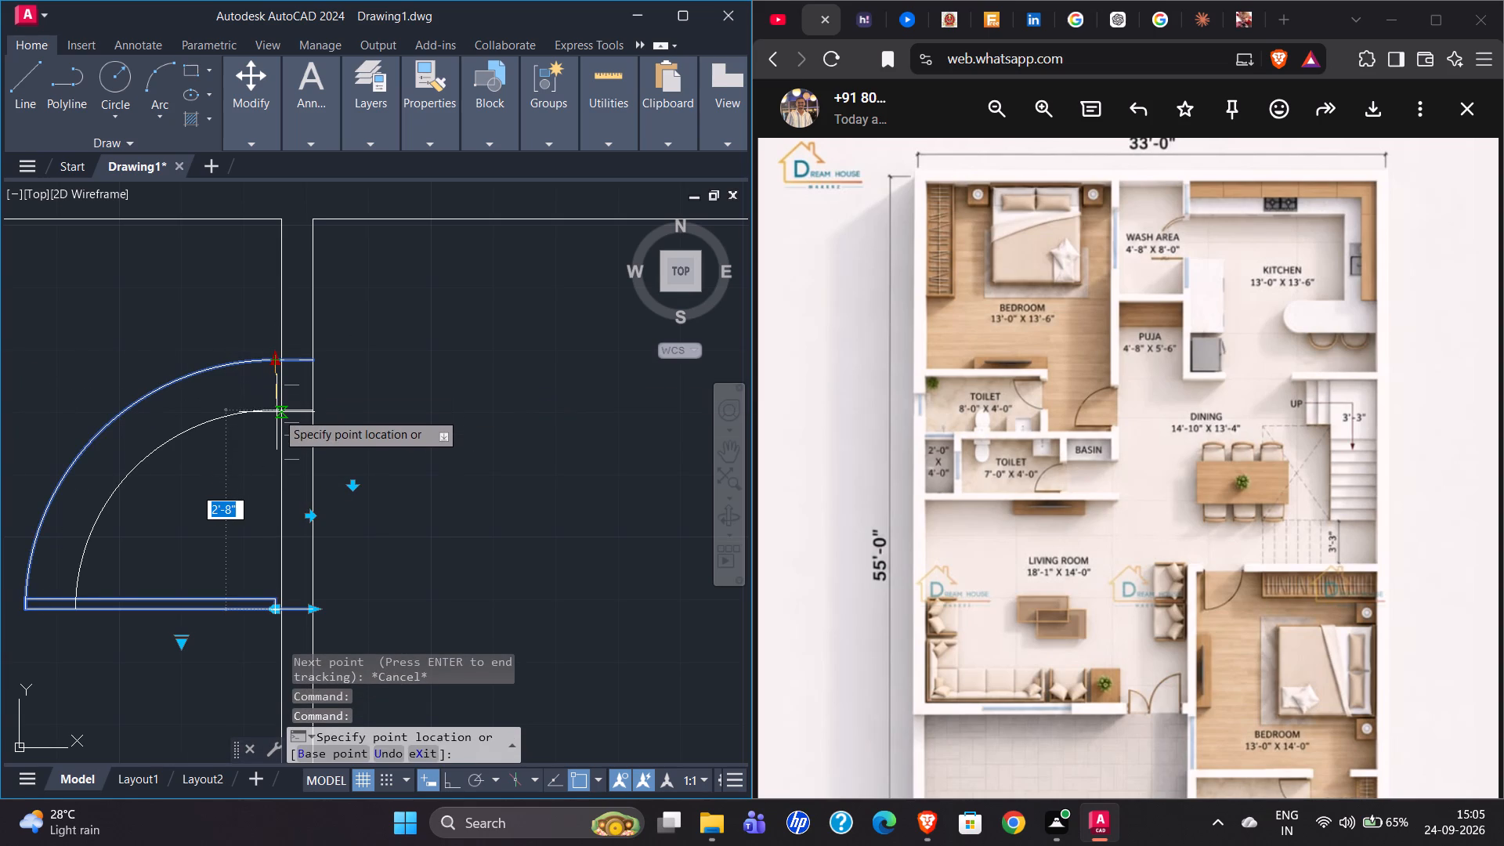
{"action": "left_click", "coordinate": [277, 425]}
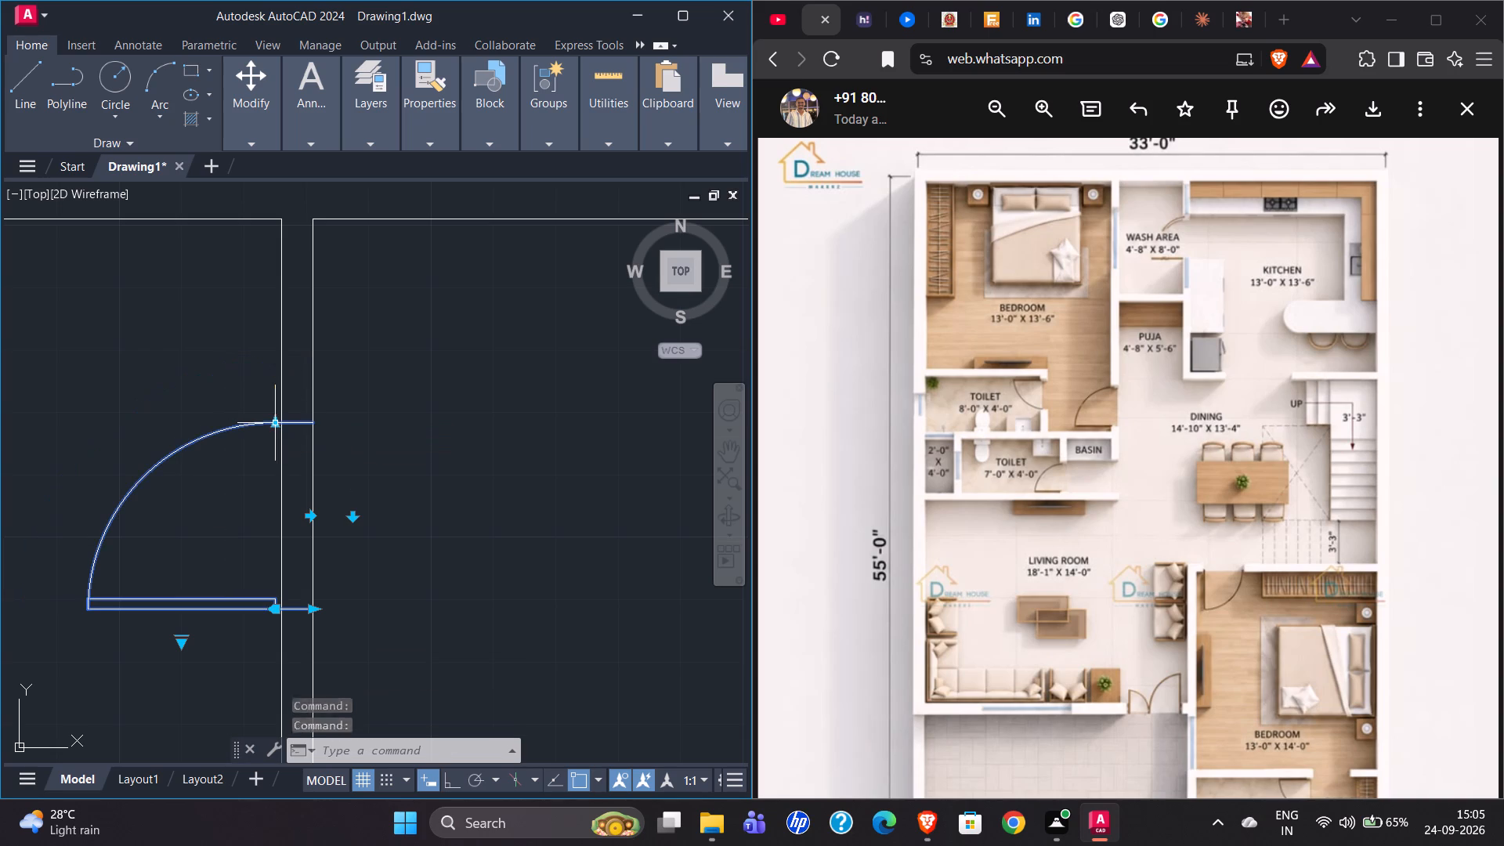
{"action": "scroll", "coordinate": [183, 410], "scroll_direction": "down", "scroll_amount": 2}
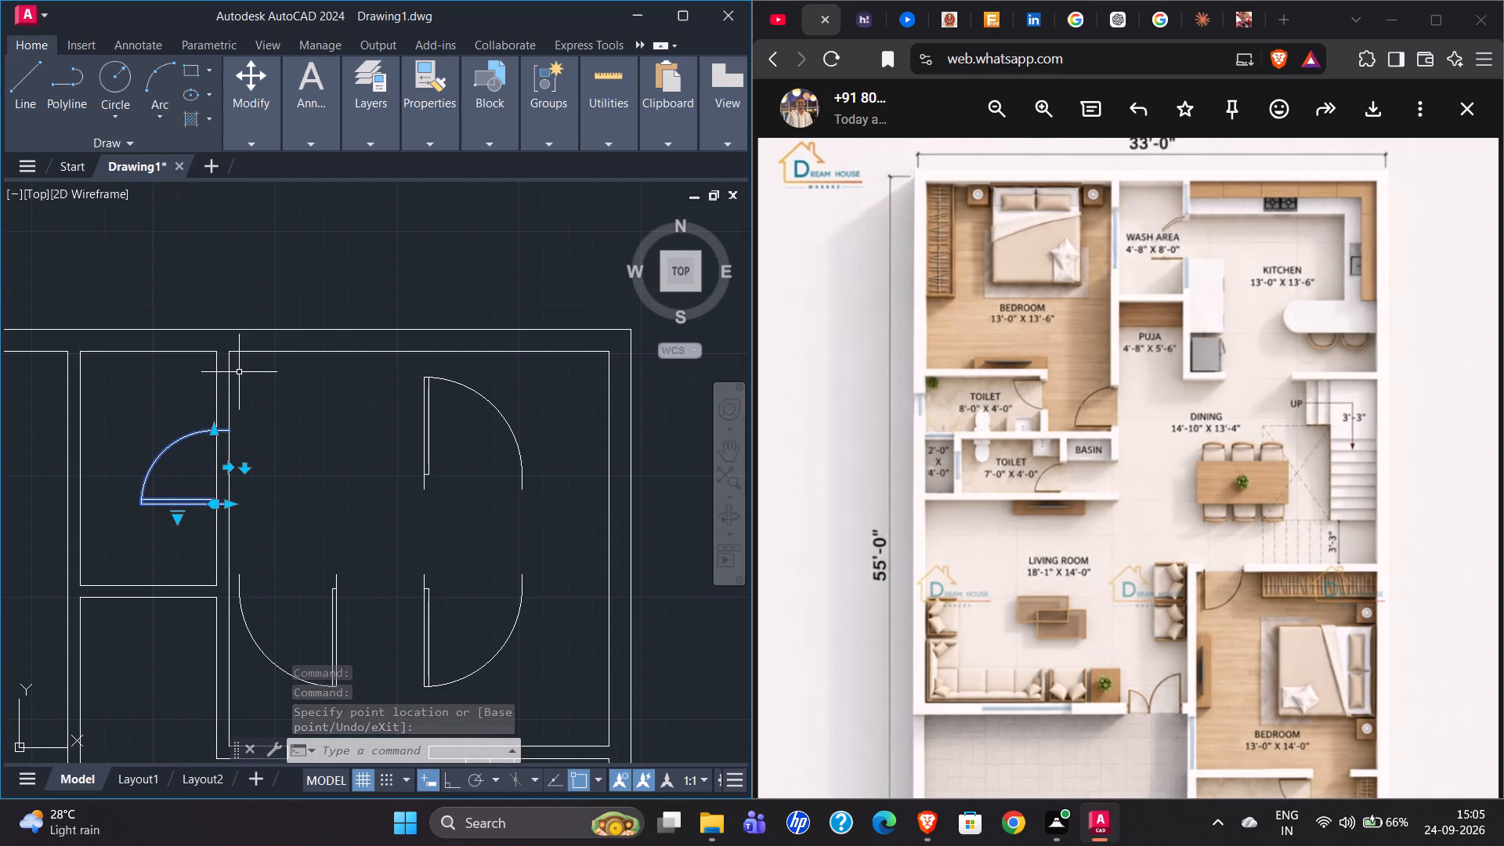
{"action": "key", "text": "Escape"}
Draw a short line across the wash area's east wall, starting 2'3" south of the kitchen's northwest inner corner.
{"action": "left_click", "coordinate": [35, 114]}
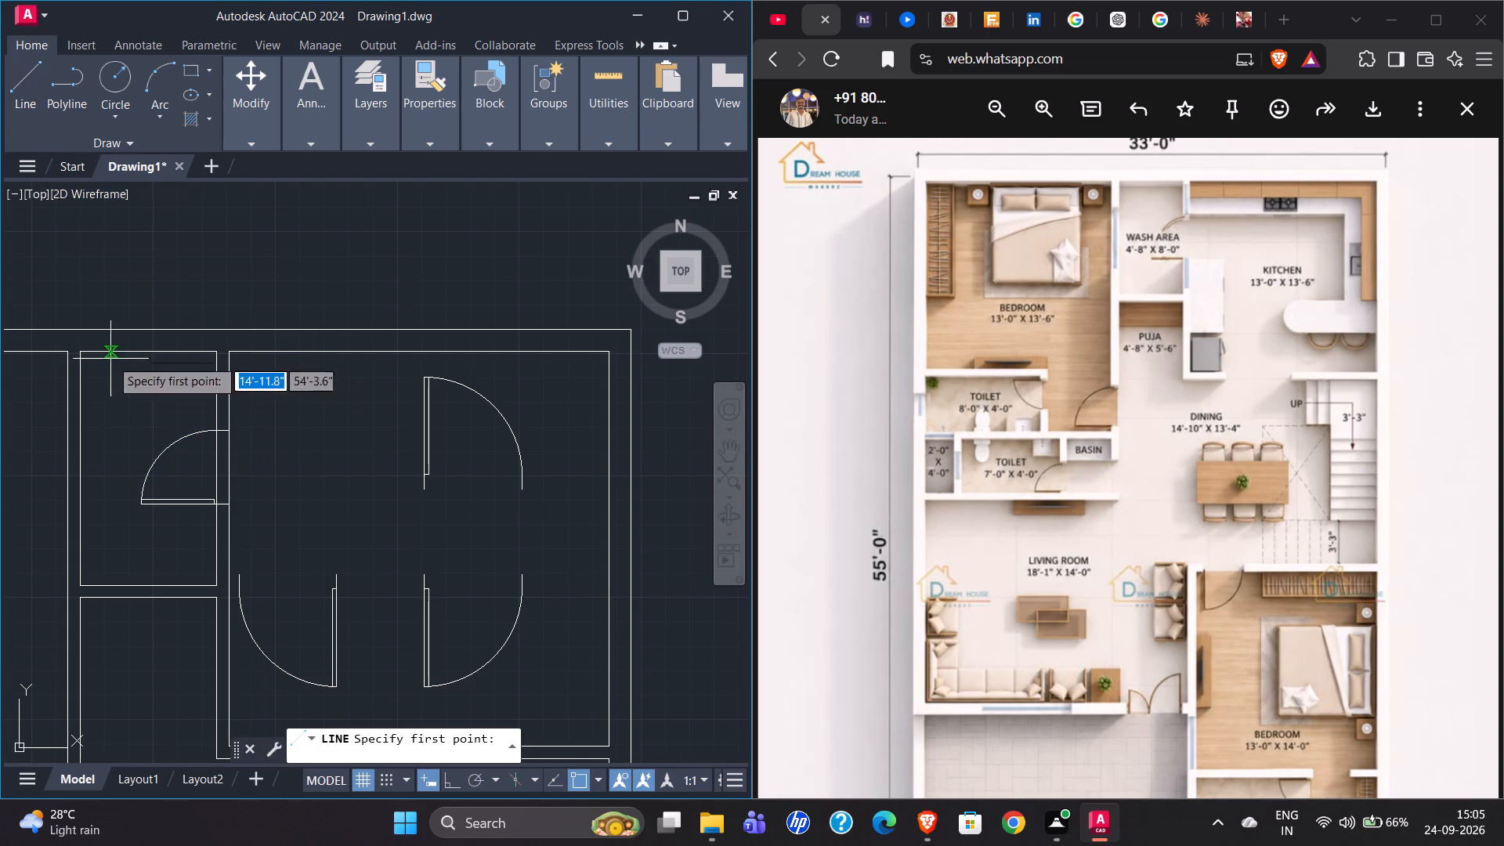
{"action": "scroll", "coordinate": [179, 430], "scroll_direction": "up", "scroll_amount": 2}
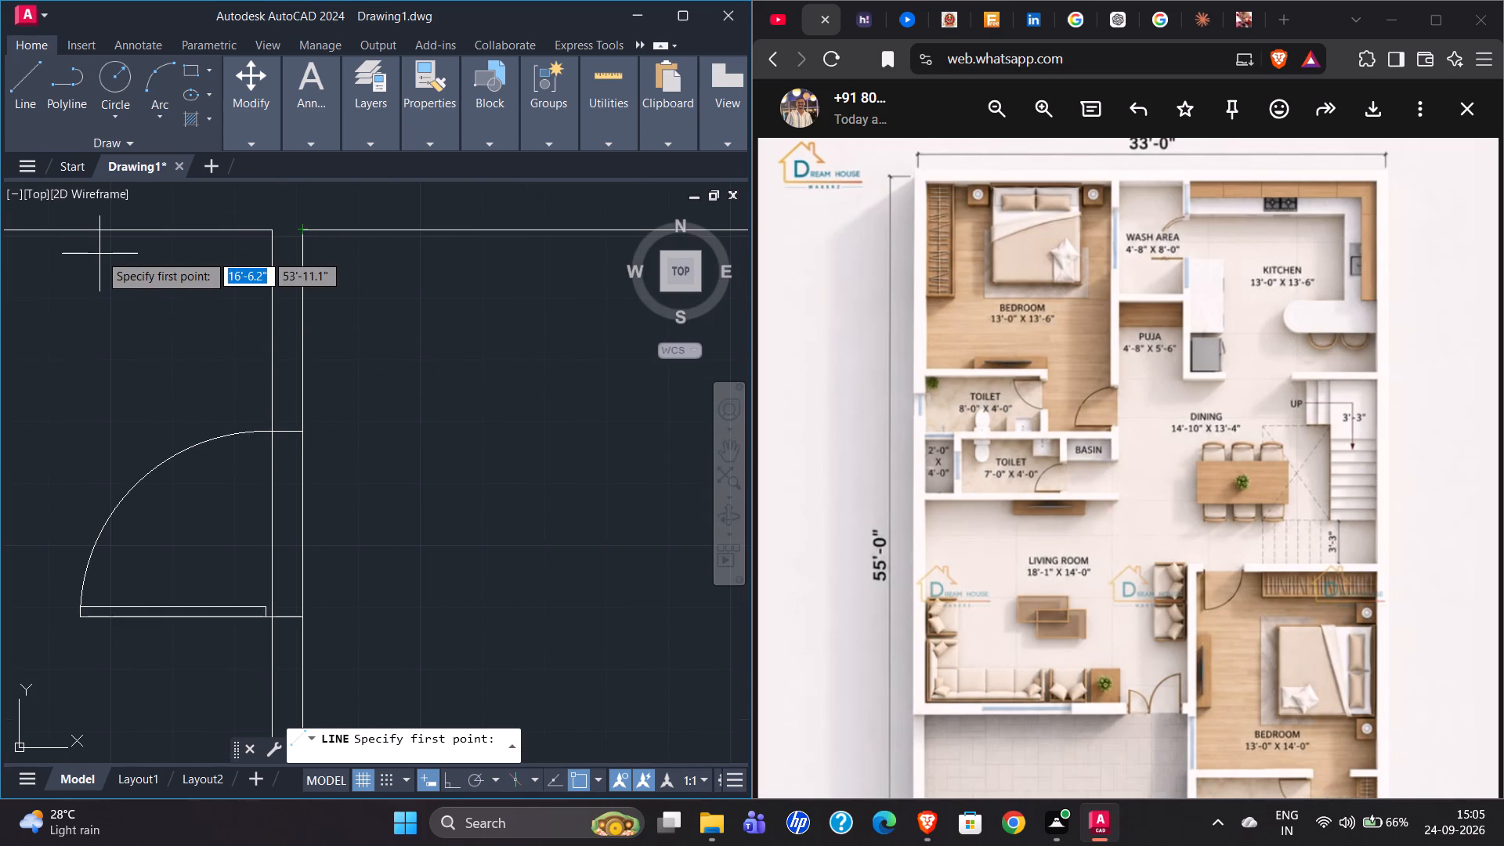
{"action": "type", "text": "TK"}
{"action": "key", "text": "Return"}
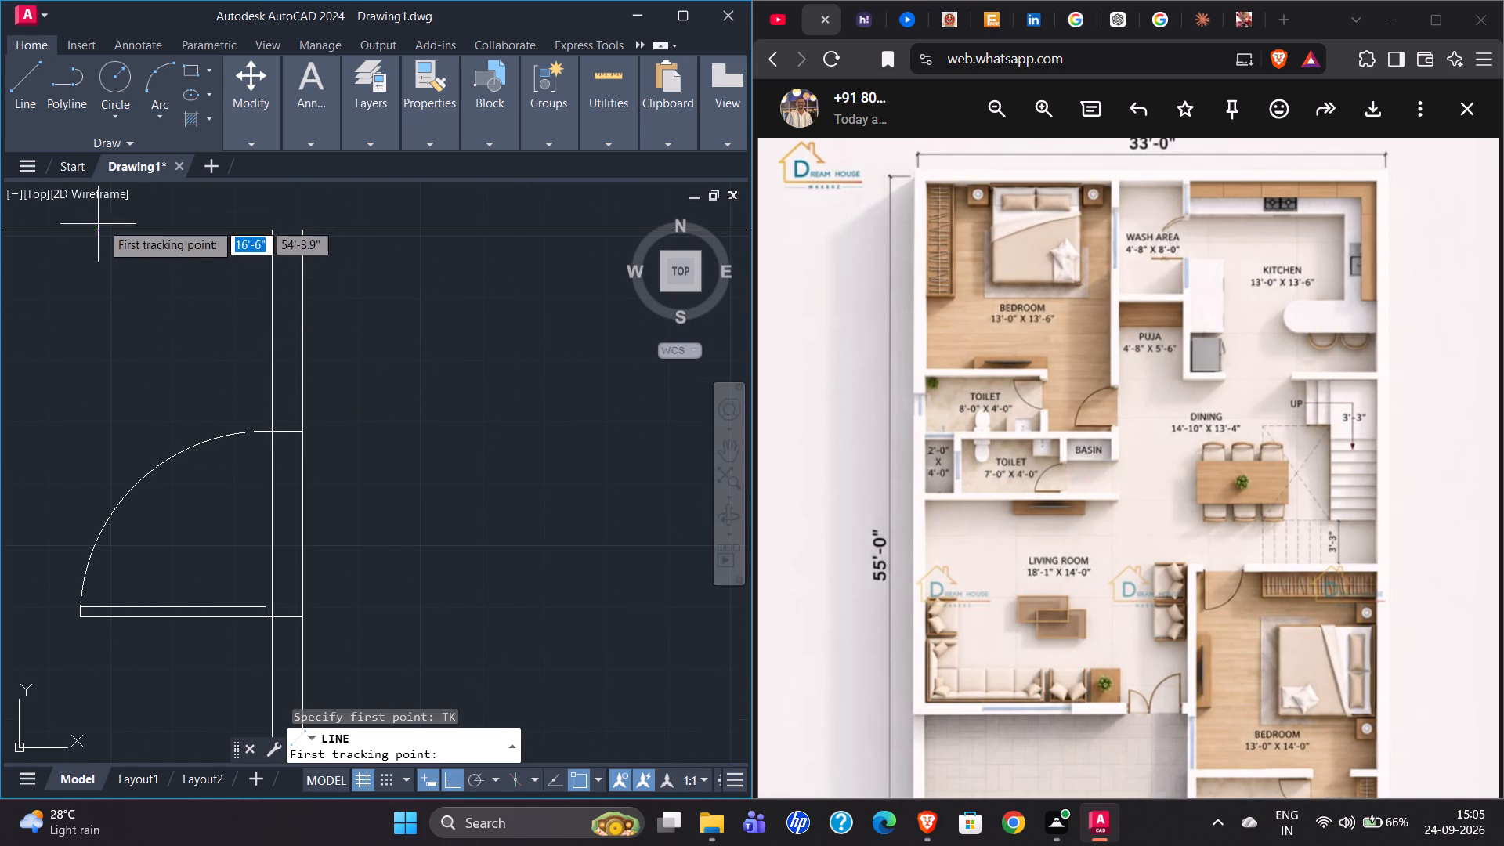
{"action": "left_click", "coordinate": [306, 232]}
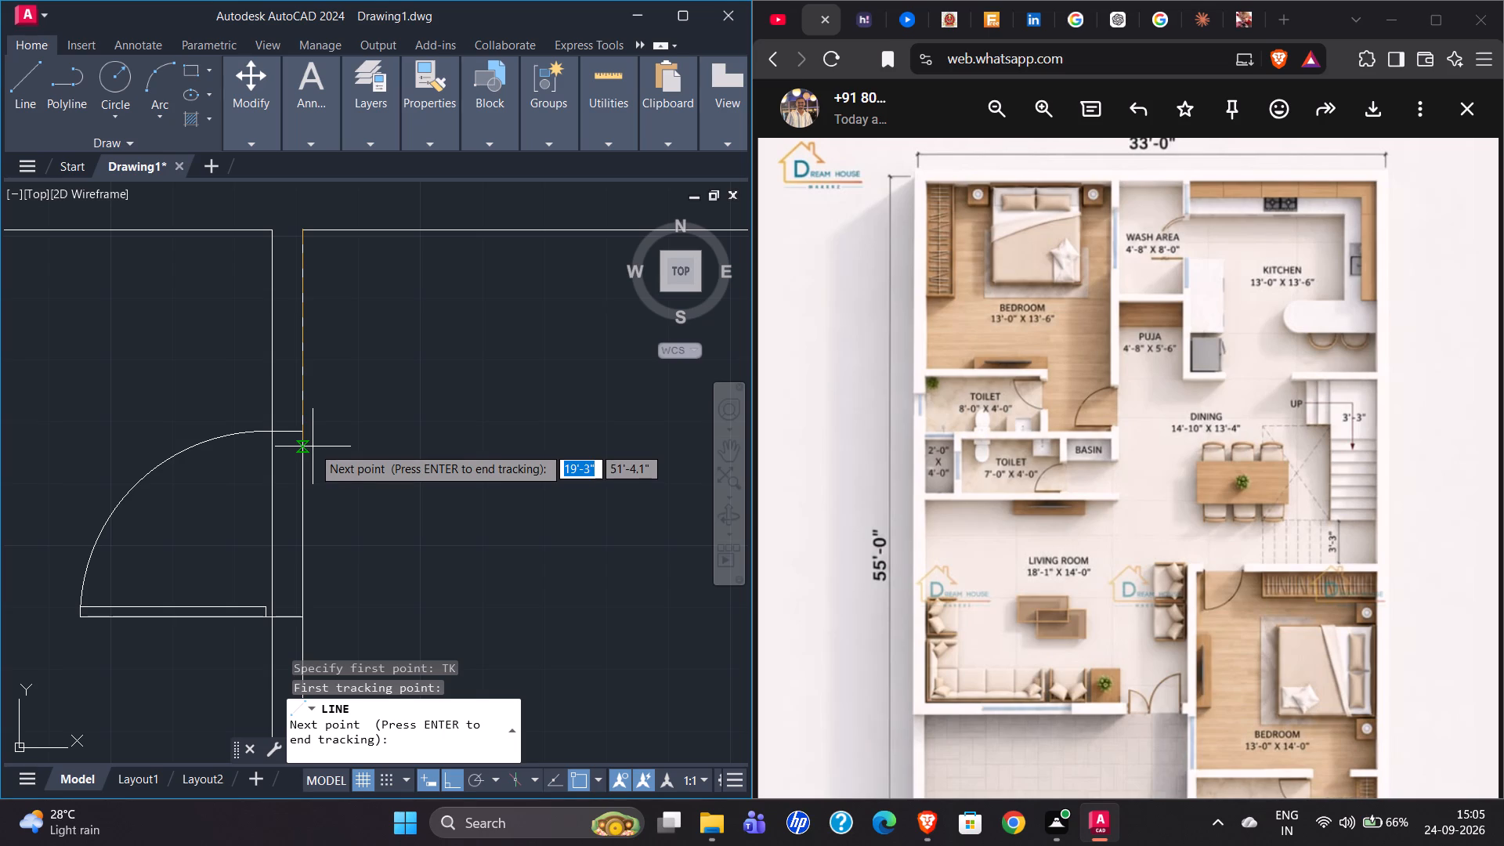
{"action": "key", "text": "2"}
{"action": "type", "text": "'3\""}
{"action": "key", "text": "Return"}
{"action": "key", "text": "Return"}
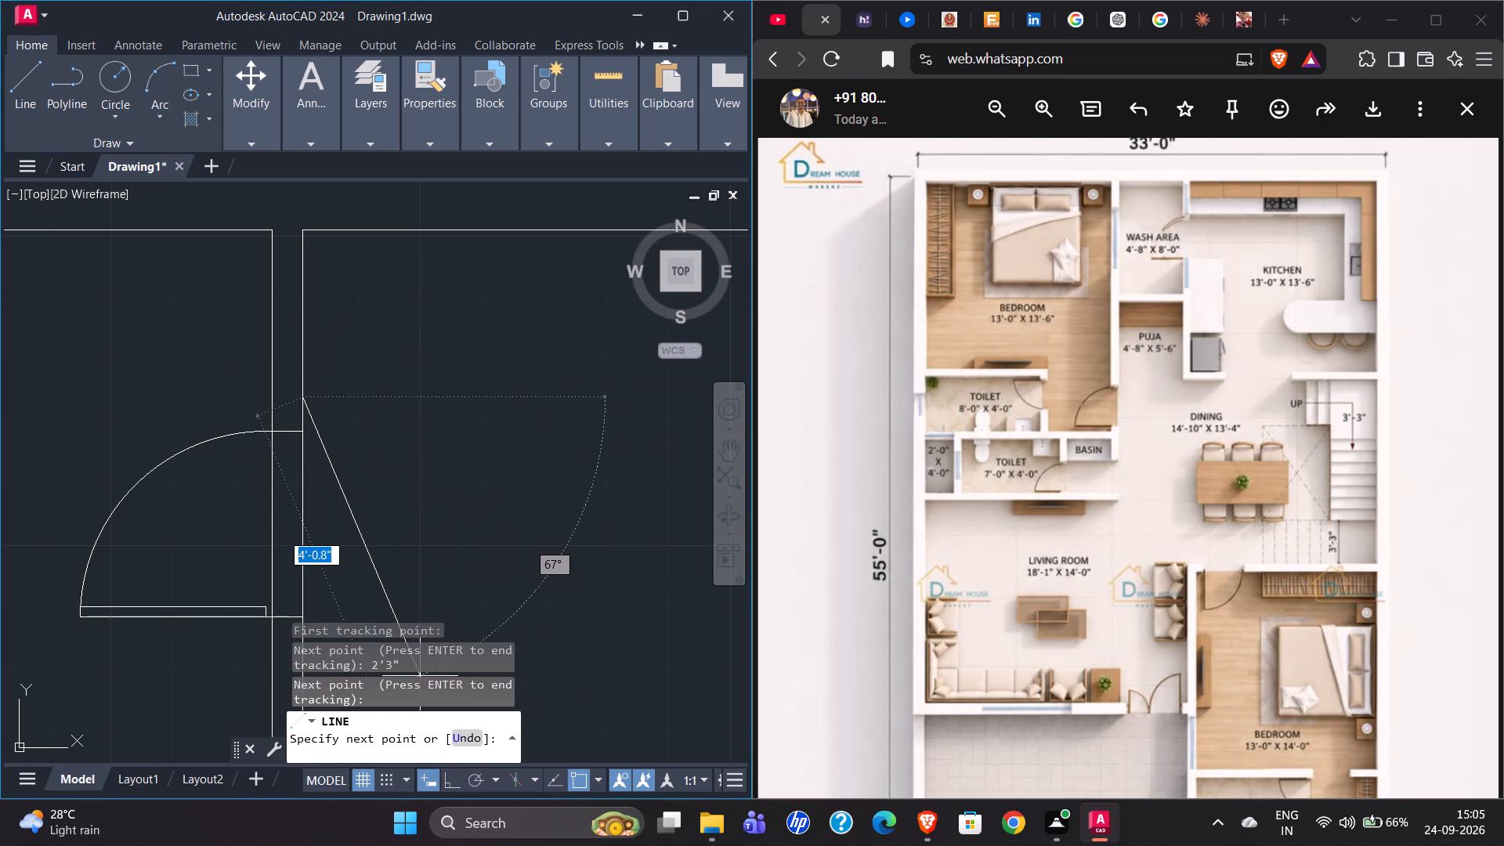
{"action": "left_click", "coordinate": [442, 783]}
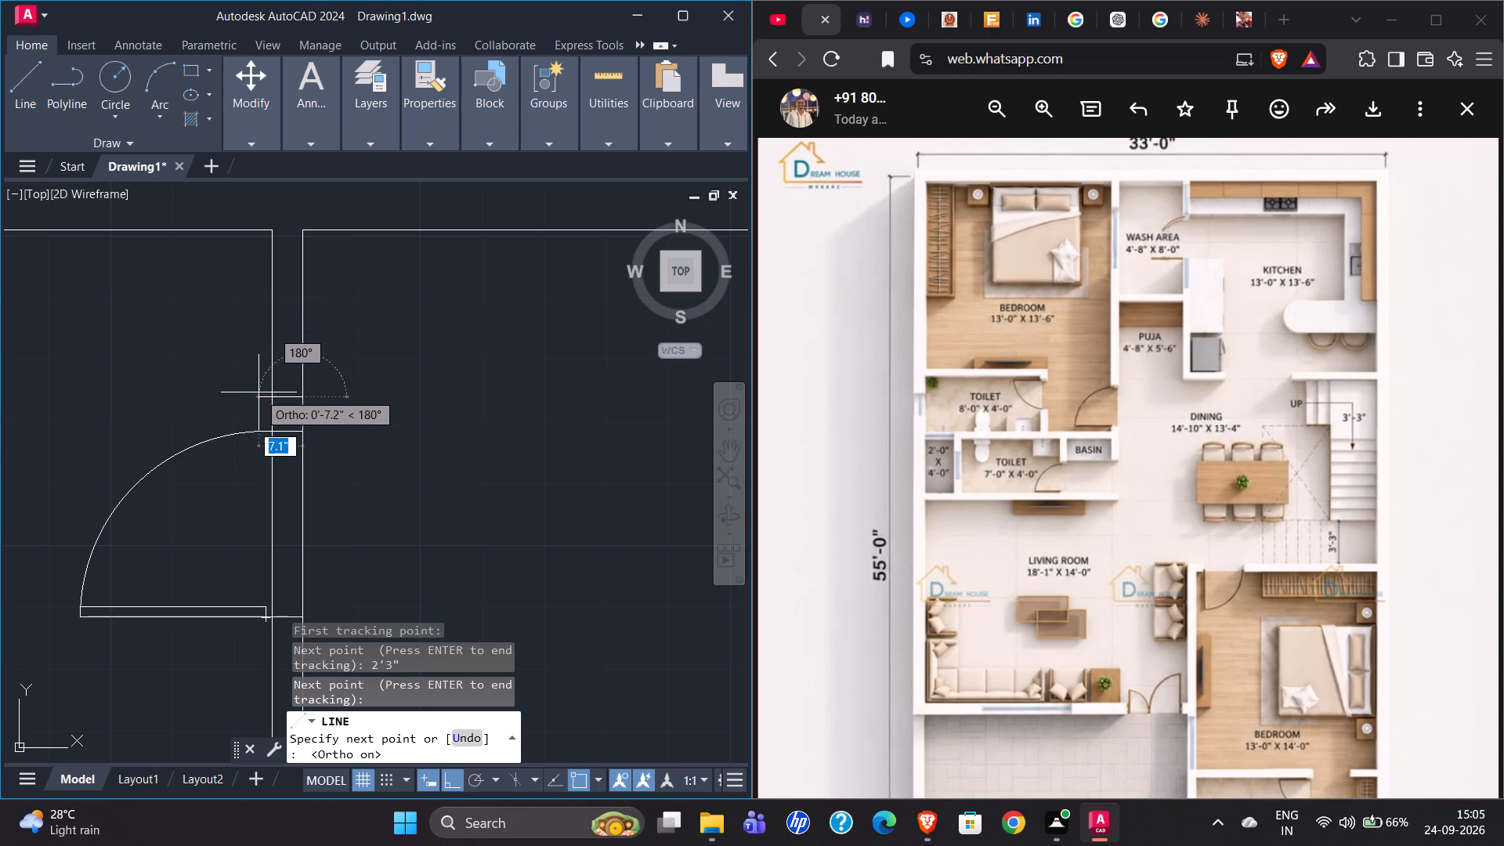
{"action": "left_click", "coordinate": [267, 396]}
{"action": "key", "text": "Escape"}
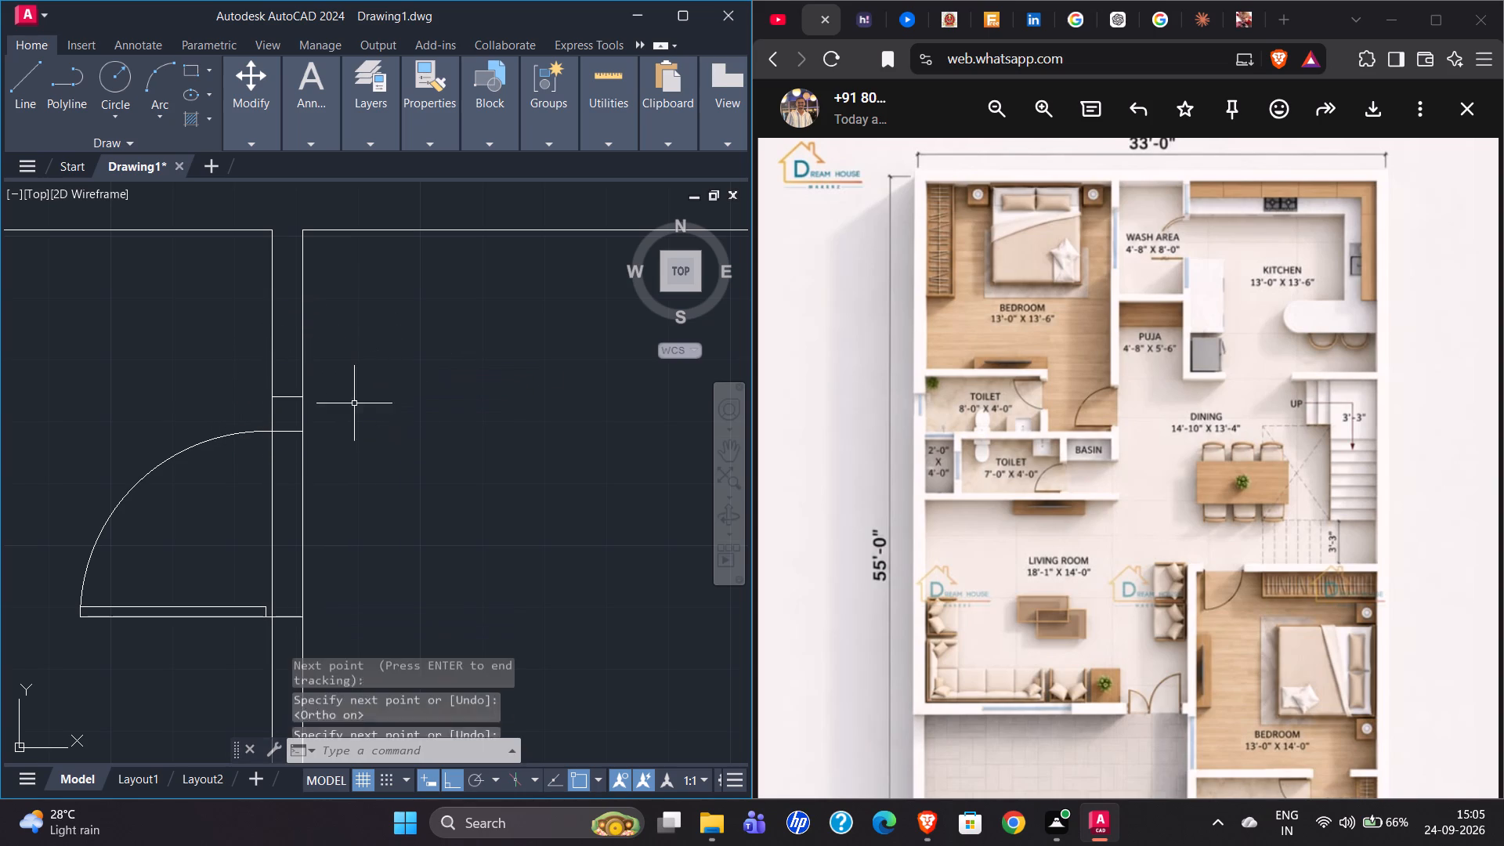
Move the wash area door north by its north jamb's east end onto the short line across the wall.
{"action": "left_click", "coordinate": [297, 434]}
{"action": "key", "text": "m"}
{"action": "key", "text": "Return"}
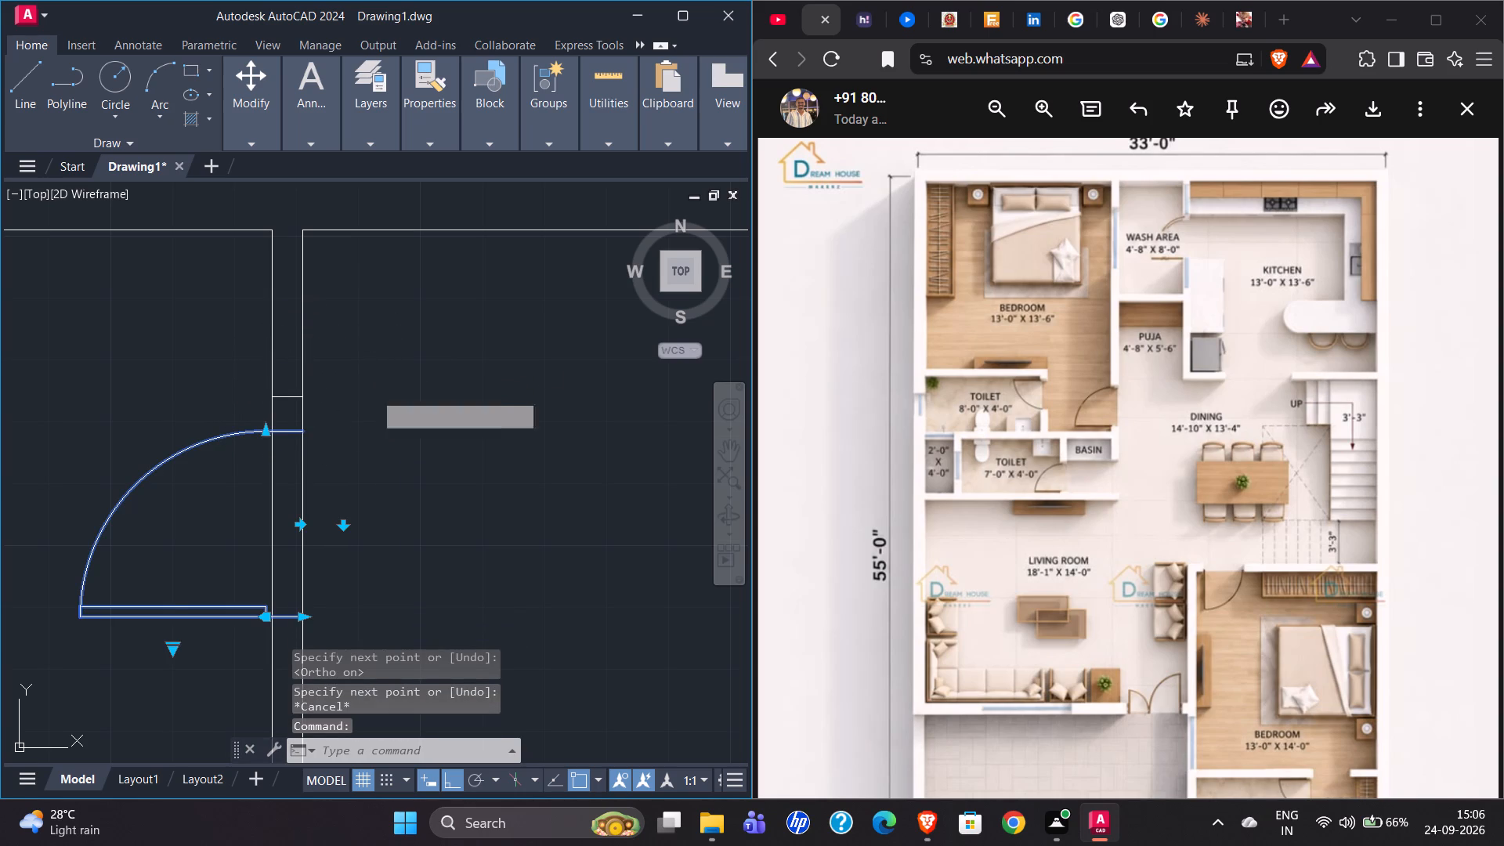
{"action": "left_click", "coordinate": [305, 434]}
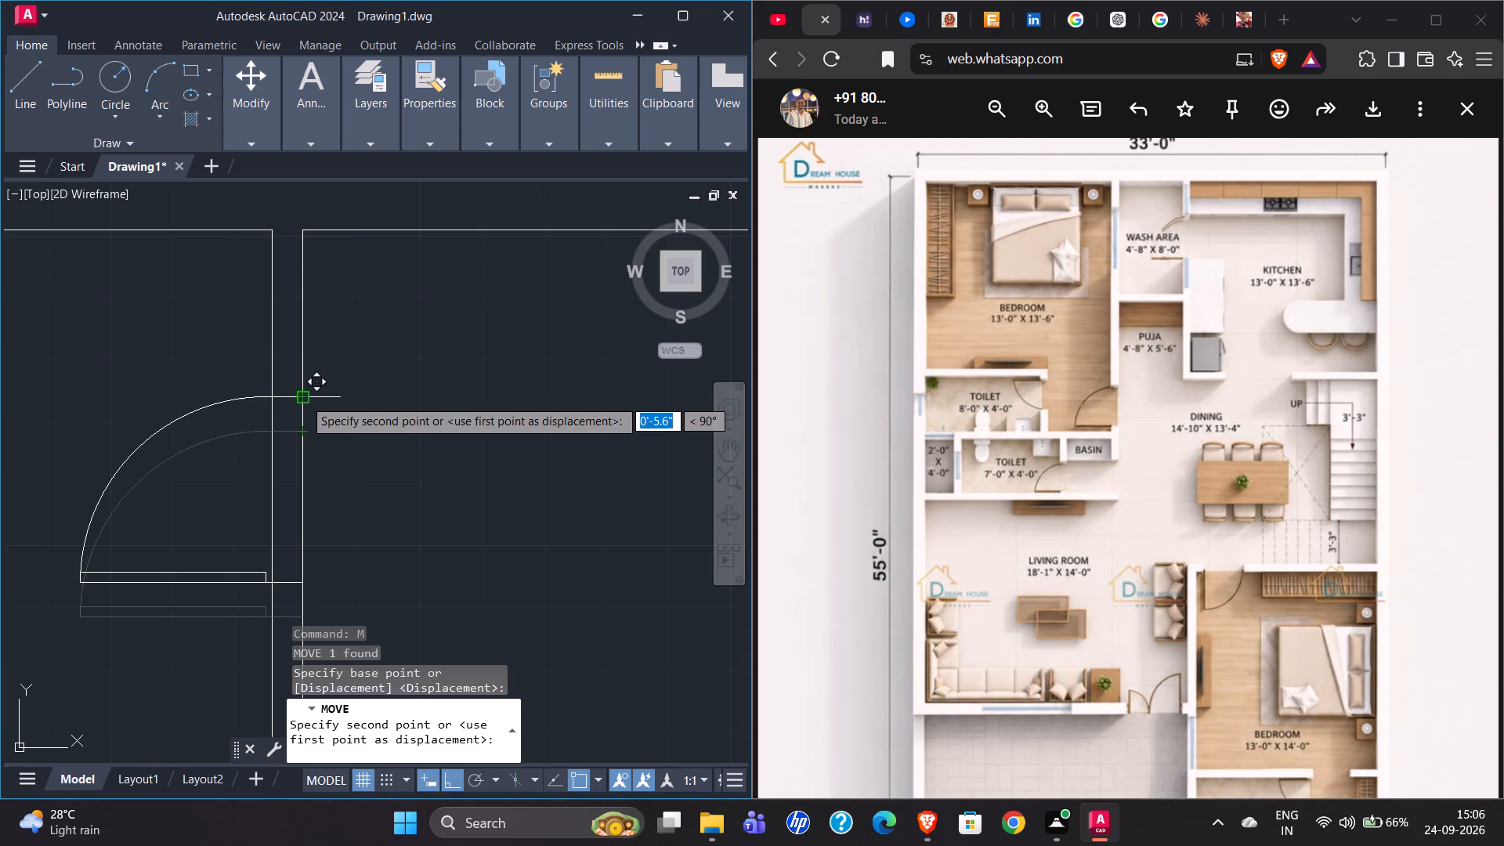
{"action": "left_click", "coordinate": [304, 396]}
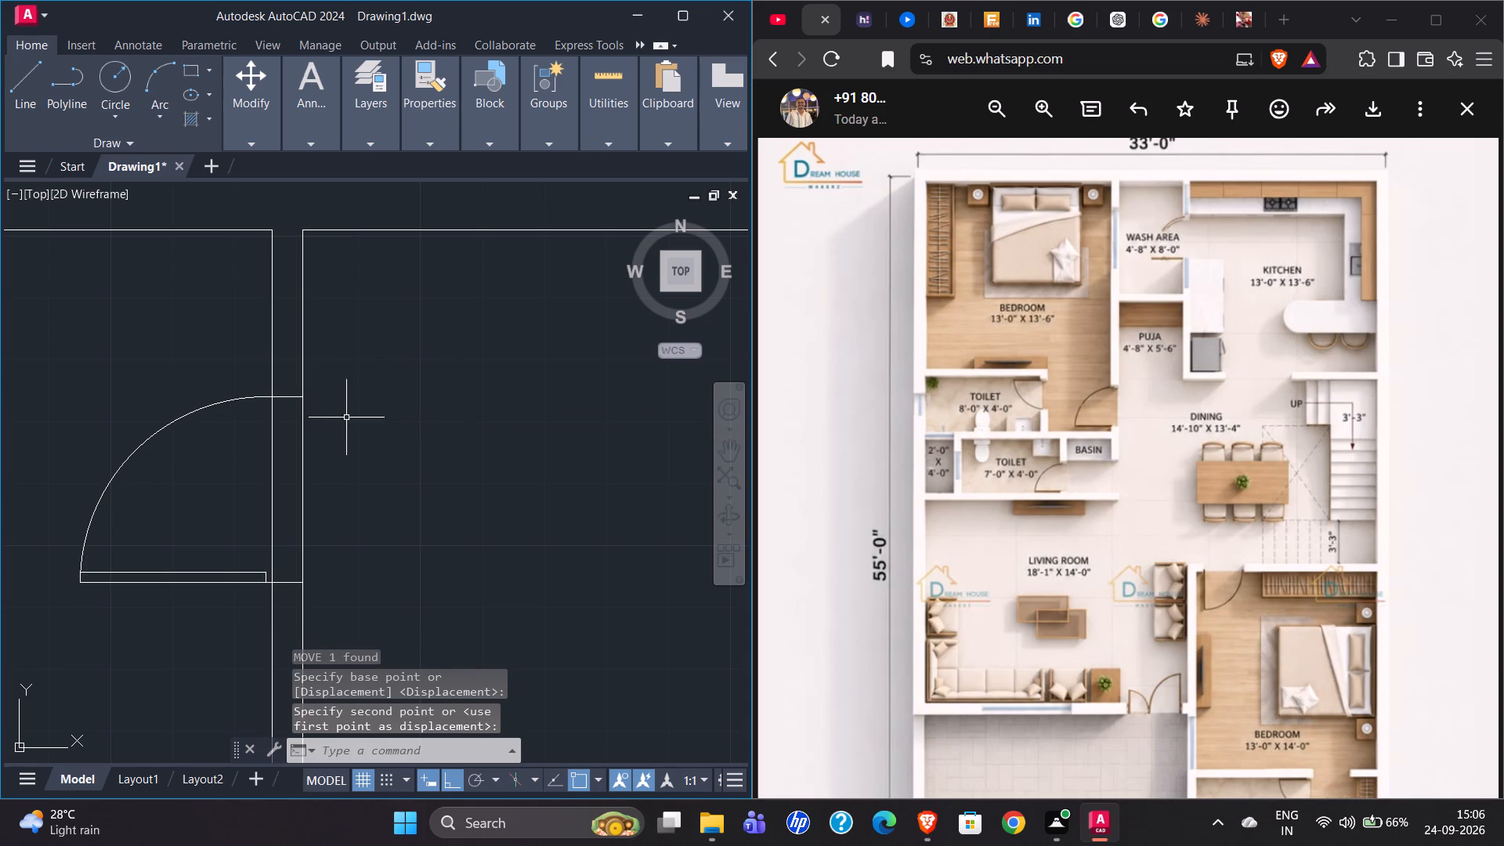
Copy the wash area door by its hinge-side east end onto the northwest bedroom's east wall, just above its south wall, with ortho off.
{"action": "scroll", "coordinate": [346, 436], "scroll_direction": "down", "scroll_amount": 2}
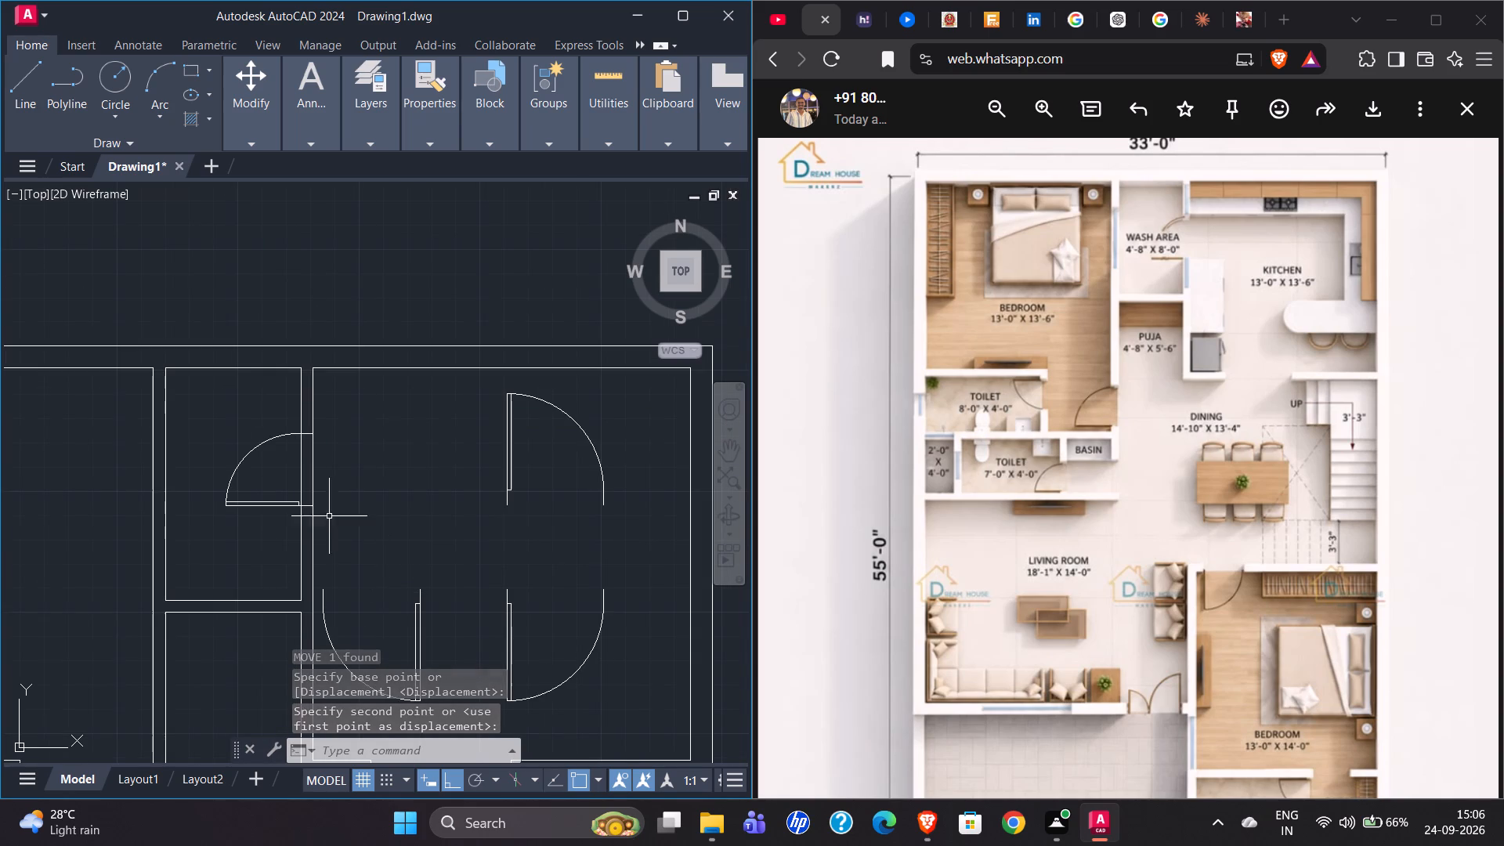
{"action": "left_click", "coordinate": [262, 446]}
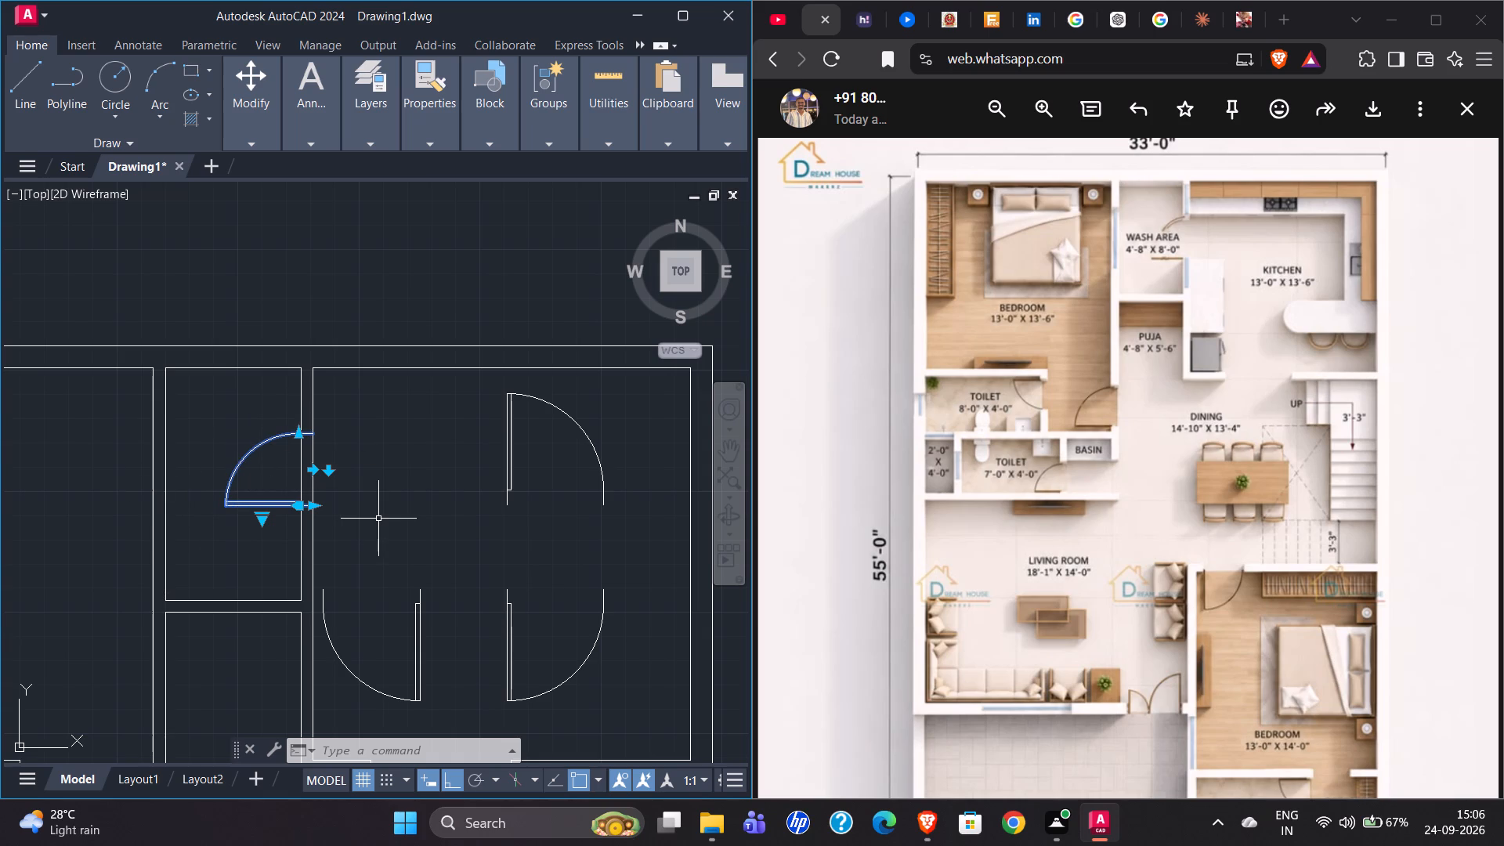
{"action": "type", "text": "CO"}
{"action": "key", "text": "Return"}
{"action": "scroll", "coordinate": [309, 526], "scroll_direction": "up", "scroll_amount": 4}
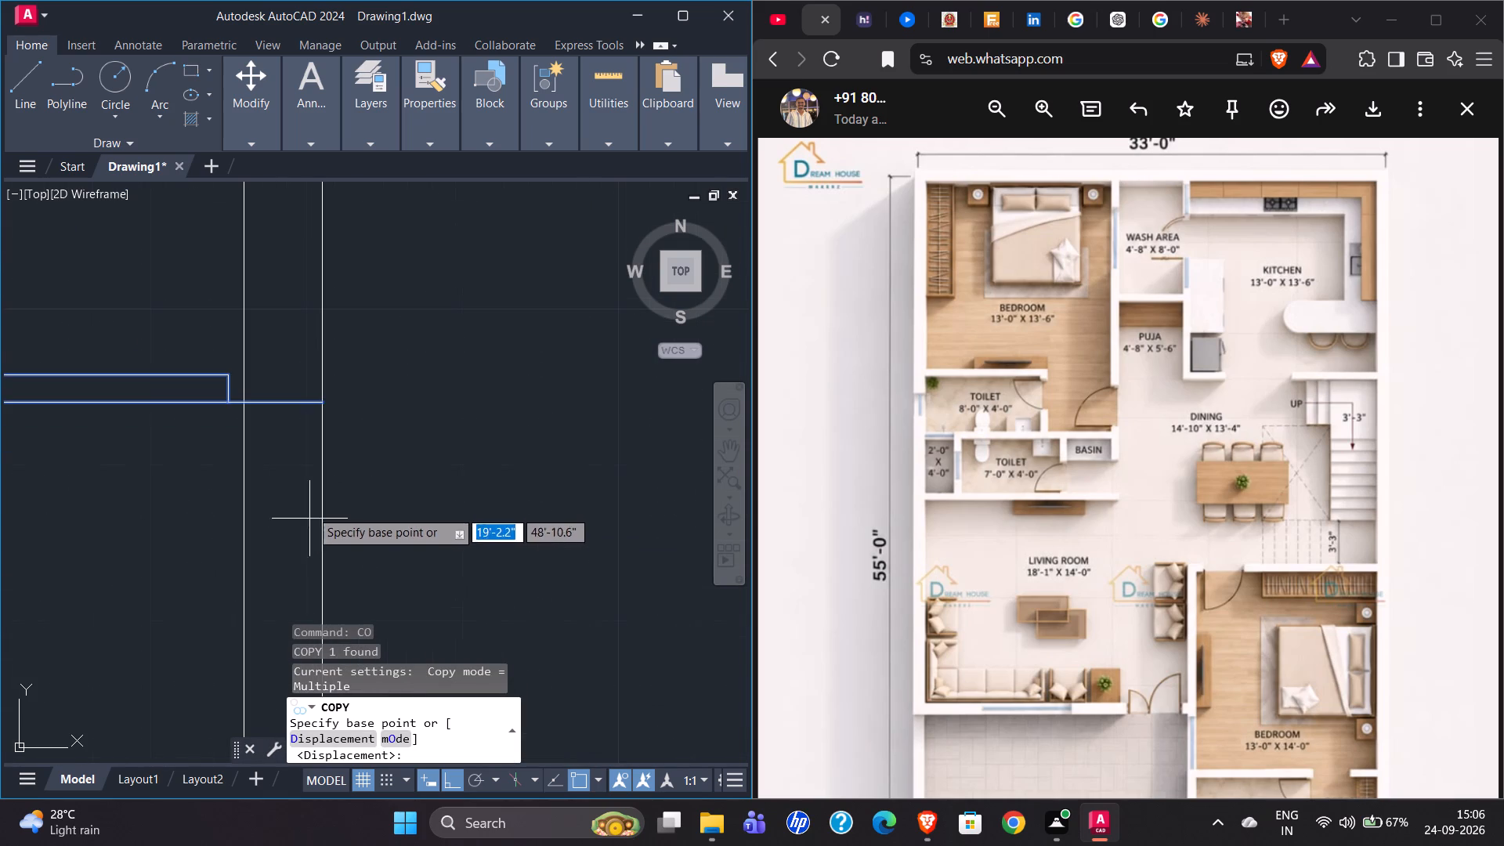
{"action": "left_click", "coordinate": [320, 407]}
{"action": "scroll", "coordinate": [475, 465], "scroll_direction": "down", "scroll_amount": 4}
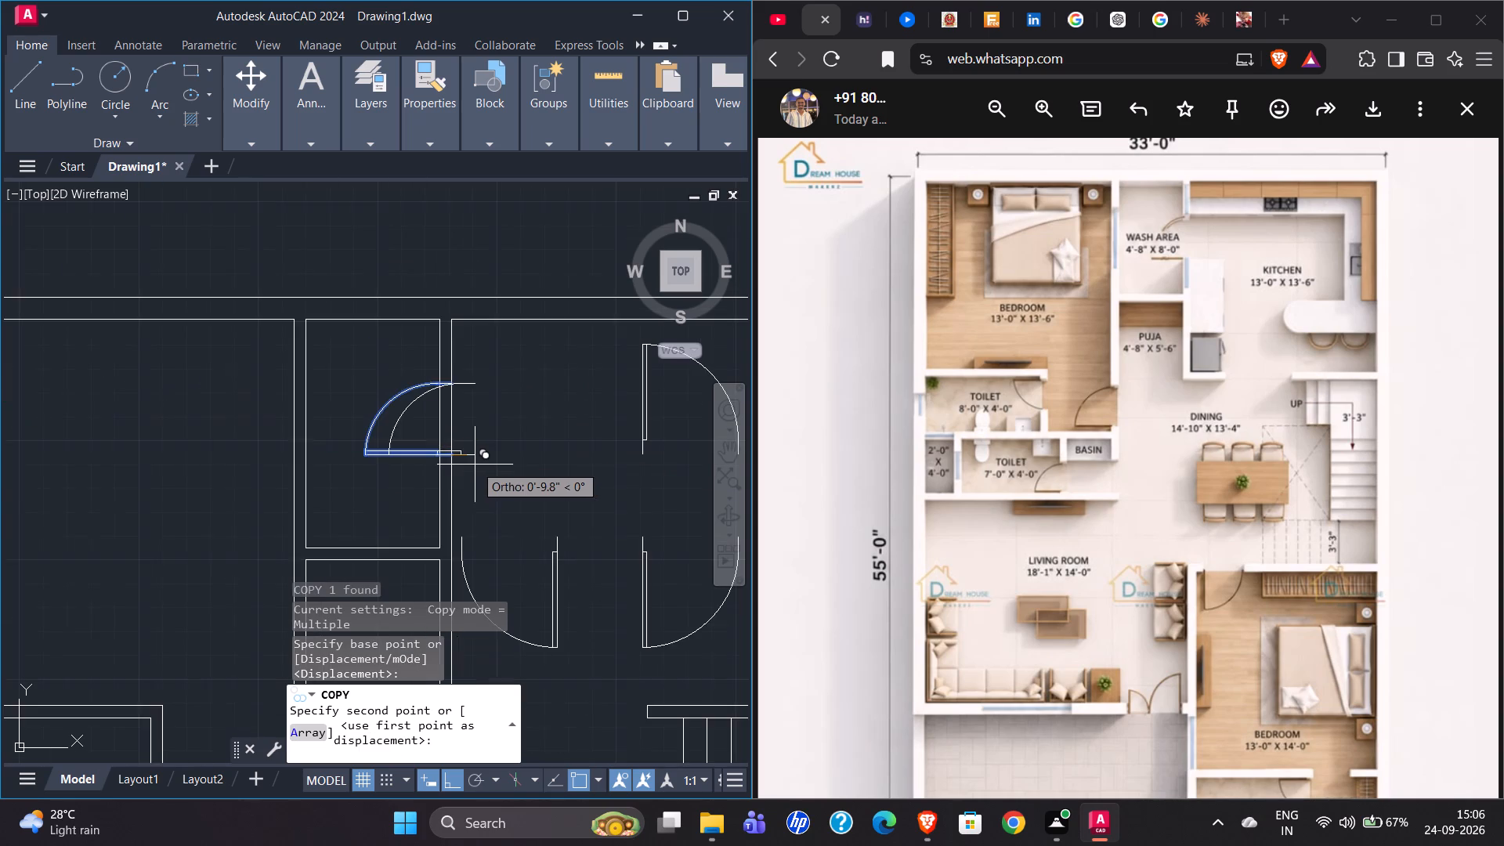
{"action": "scroll", "coordinate": [475, 465], "scroll_direction": "down", "scroll_amount": 3}
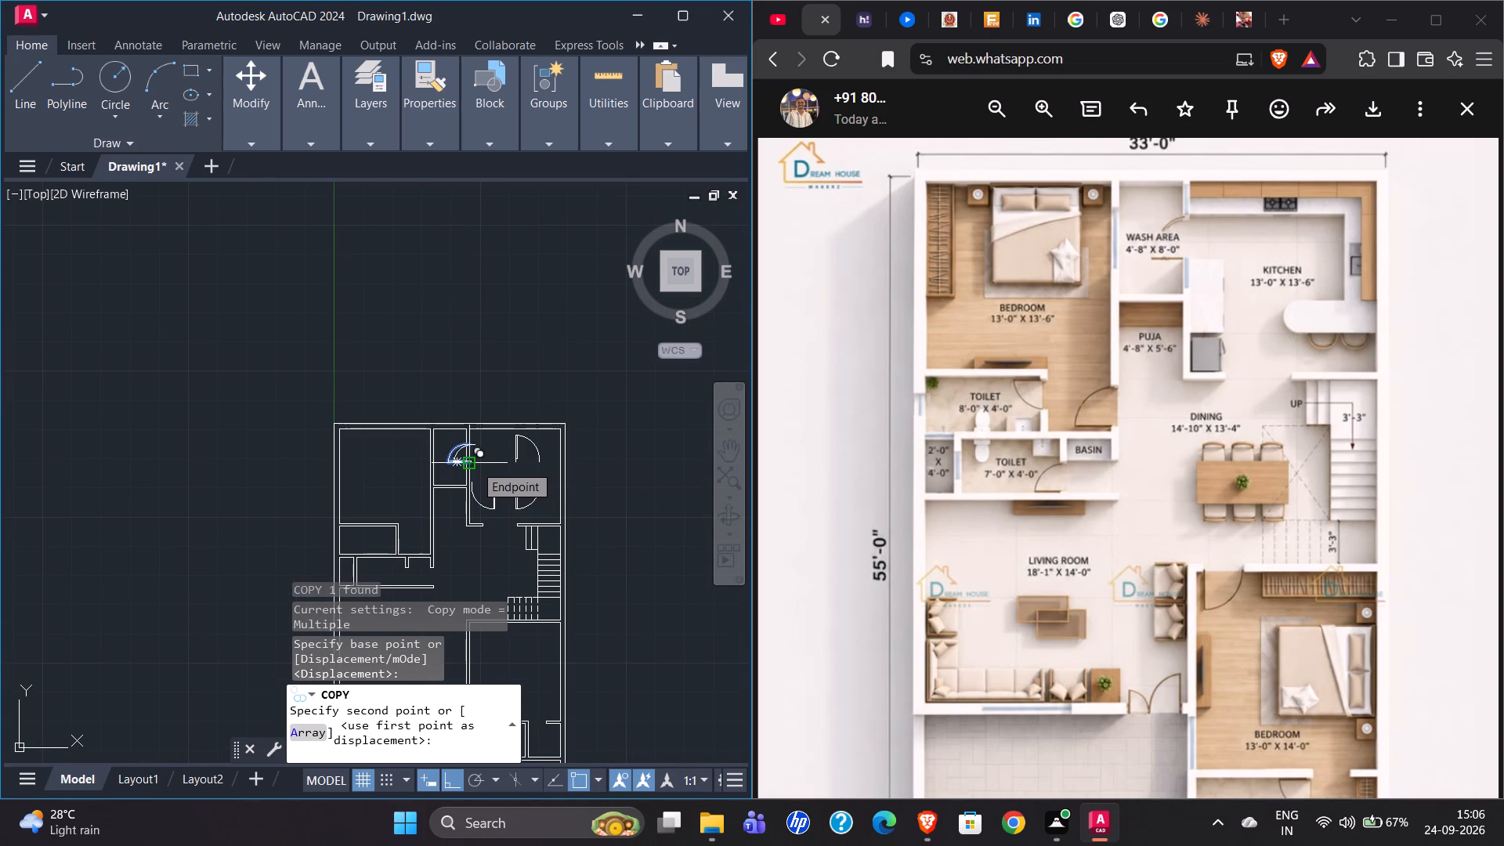
{"action": "scroll", "coordinate": [432, 576], "scroll_direction": "up", "scroll_amount": 3}
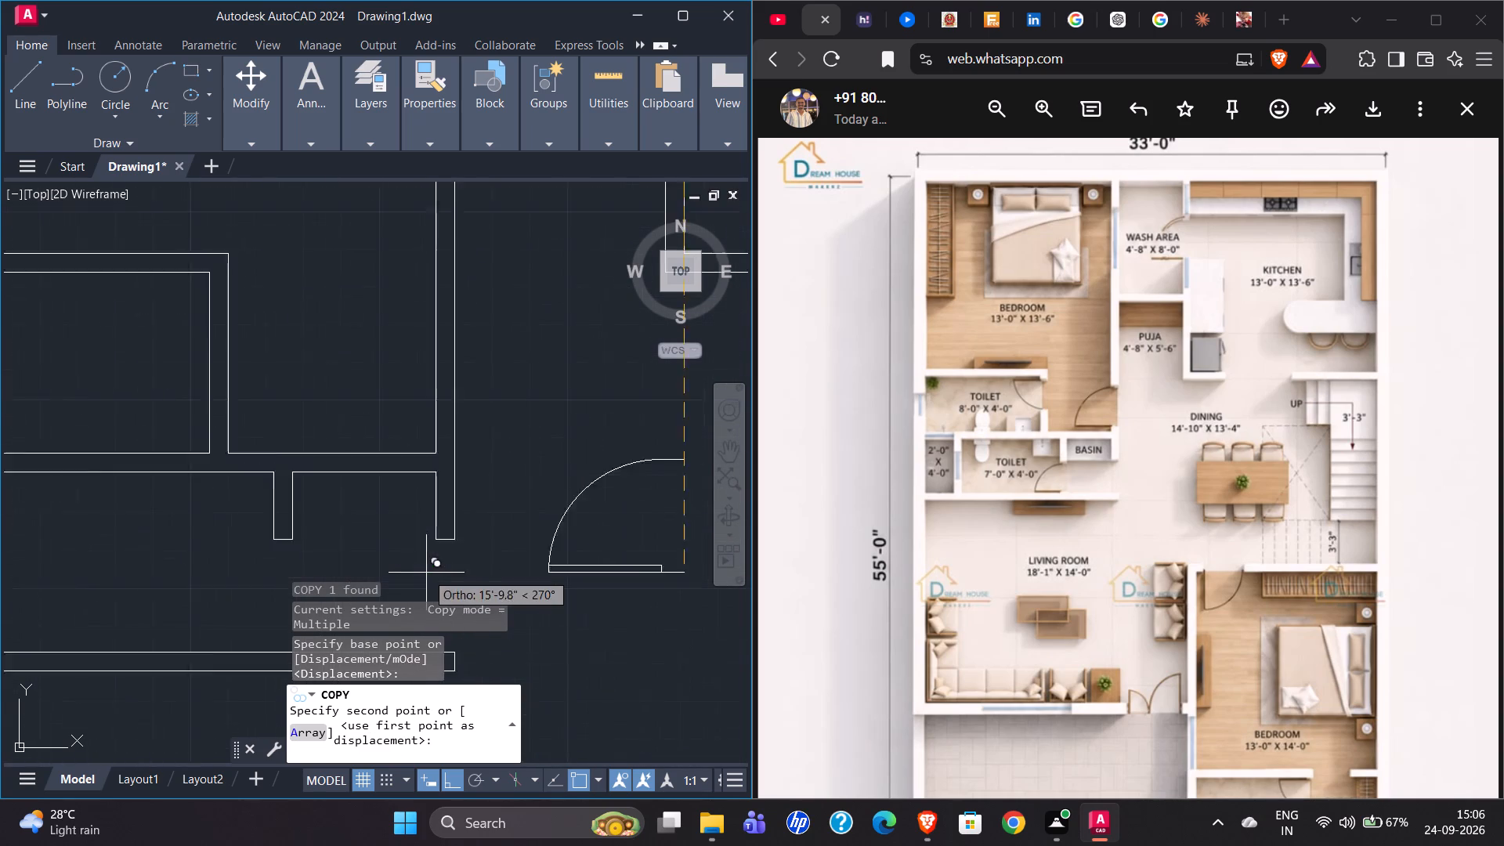
{"action": "scroll", "coordinate": [426, 573], "scroll_direction": "up", "scroll_amount": 2}
{"action": "left_click", "coordinate": [447, 779]}
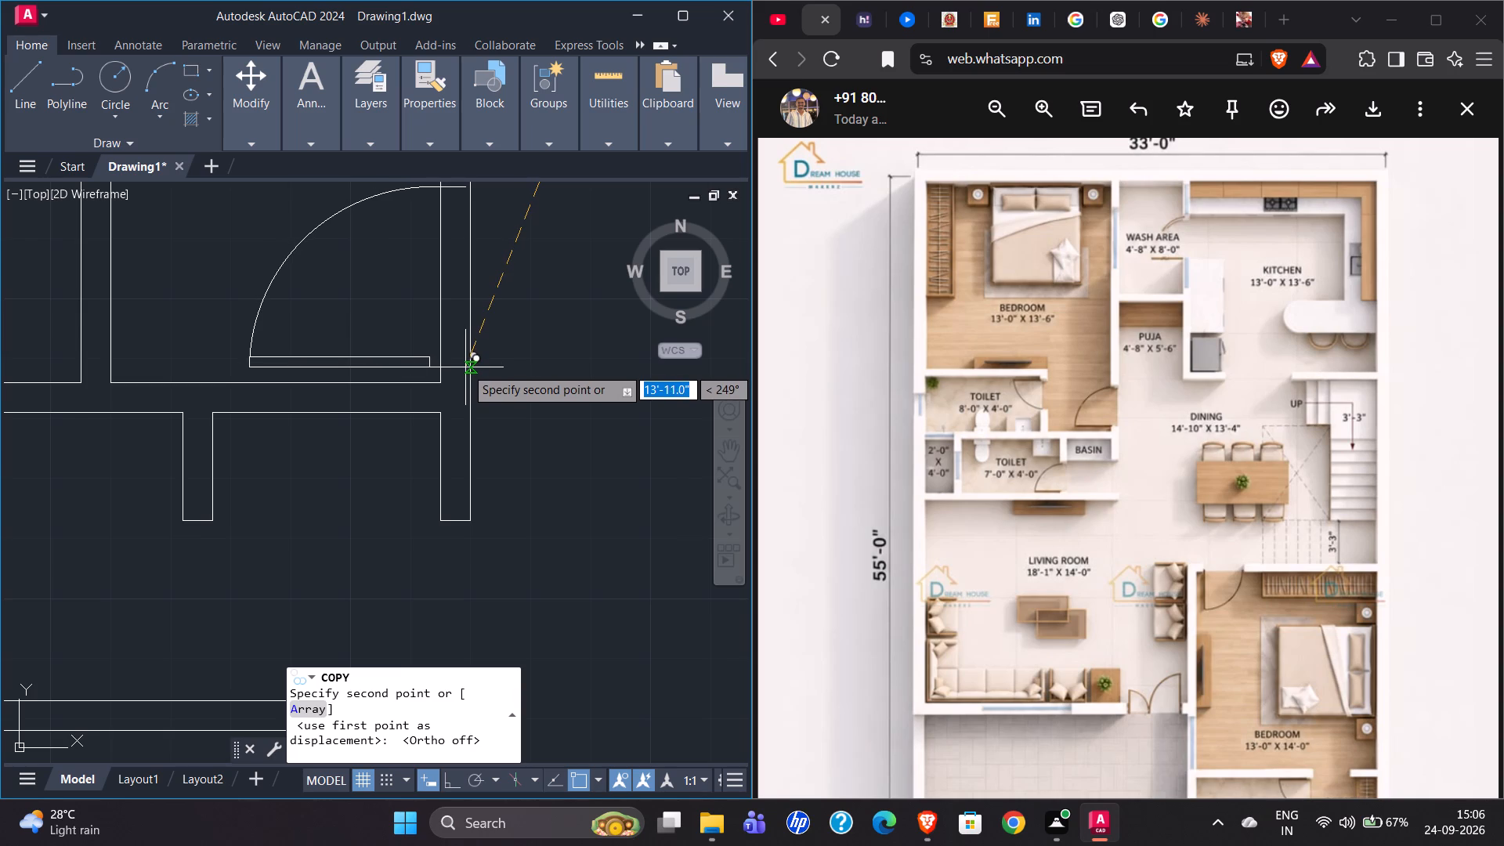
{"action": "left_click", "coordinate": [465, 367]}
Place another door copy in the lower toilet's east opening, between the short wall stub and the south wall.
{"action": "scroll", "coordinate": [255, 451], "scroll_direction": "down", "scroll_amount": 2}
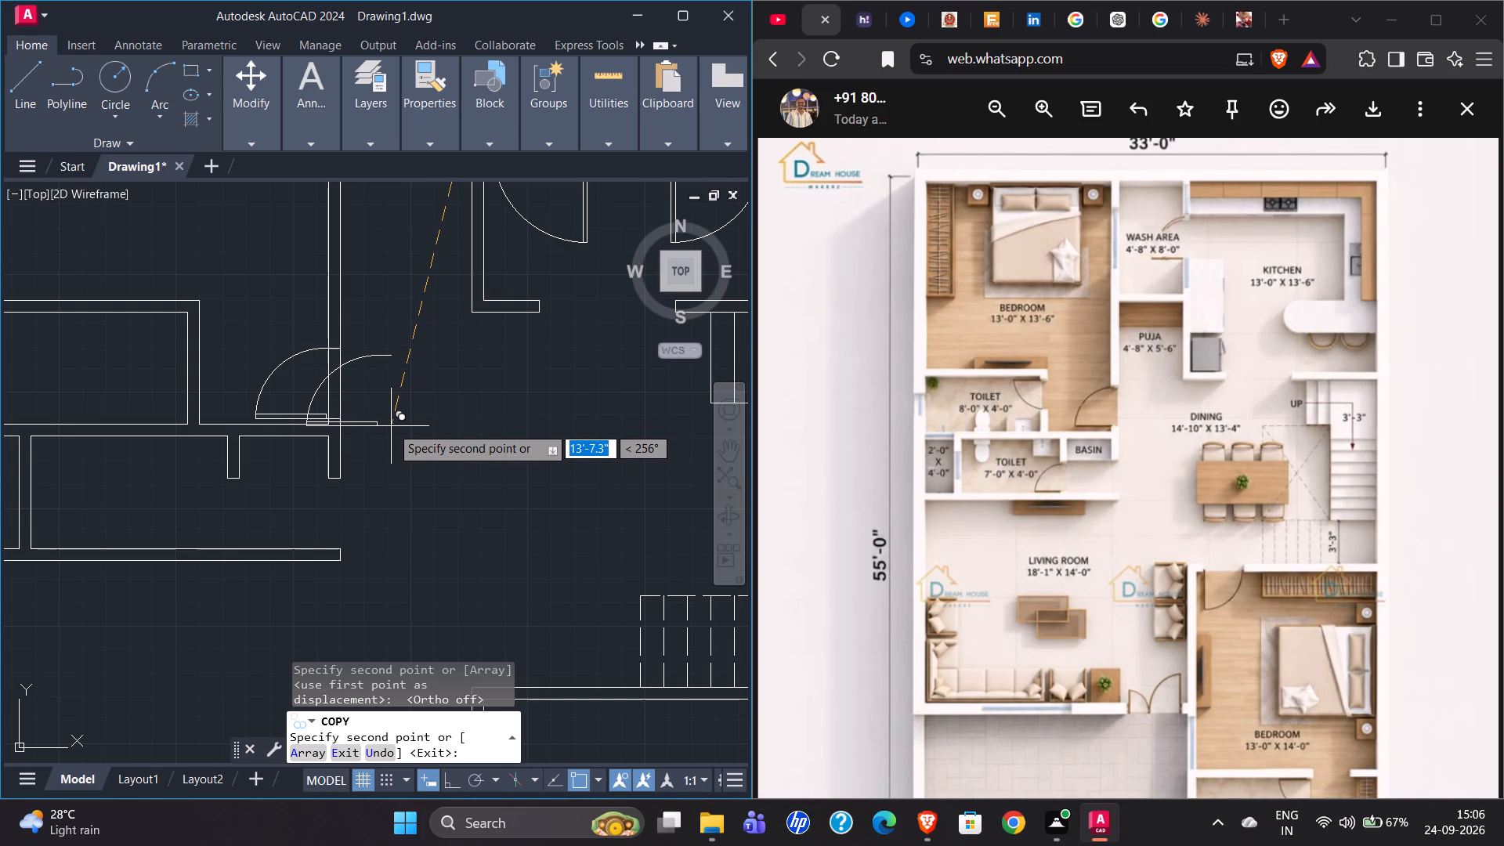
{"action": "scroll", "coordinate": [205, 534], "scroll_direction": "up", "scroll_amount": 3}
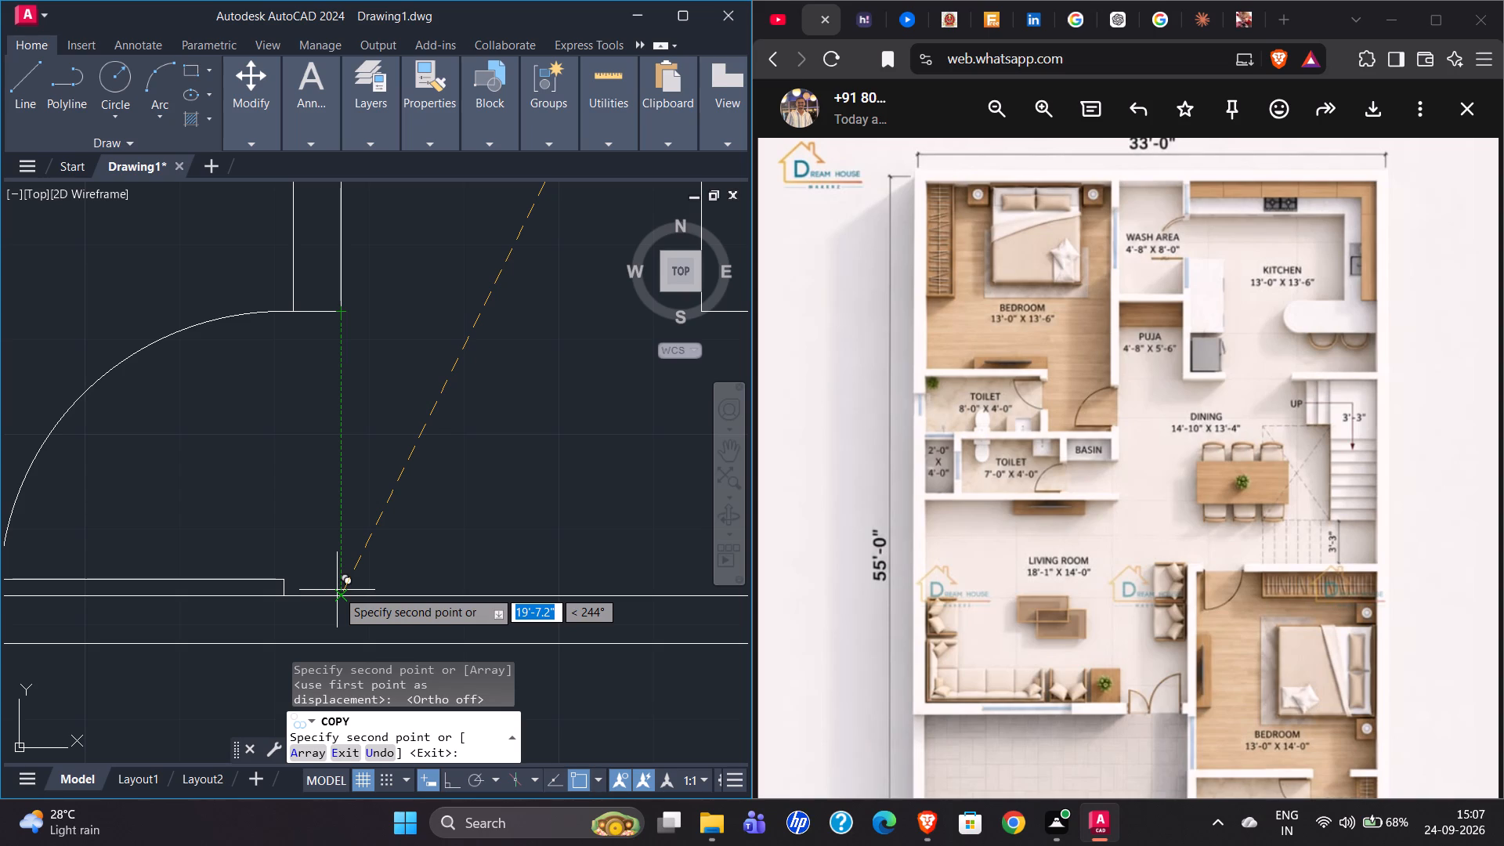
{"action": "left_click", "coordinate": [337, 590]}
Place a third door copy on the upper toilet's east wall near its northeast corner, and finish copying.
{"action": "scroll", "coordinate": [226, 501], "scroll_direction": "down", "scroll_amount": 2}
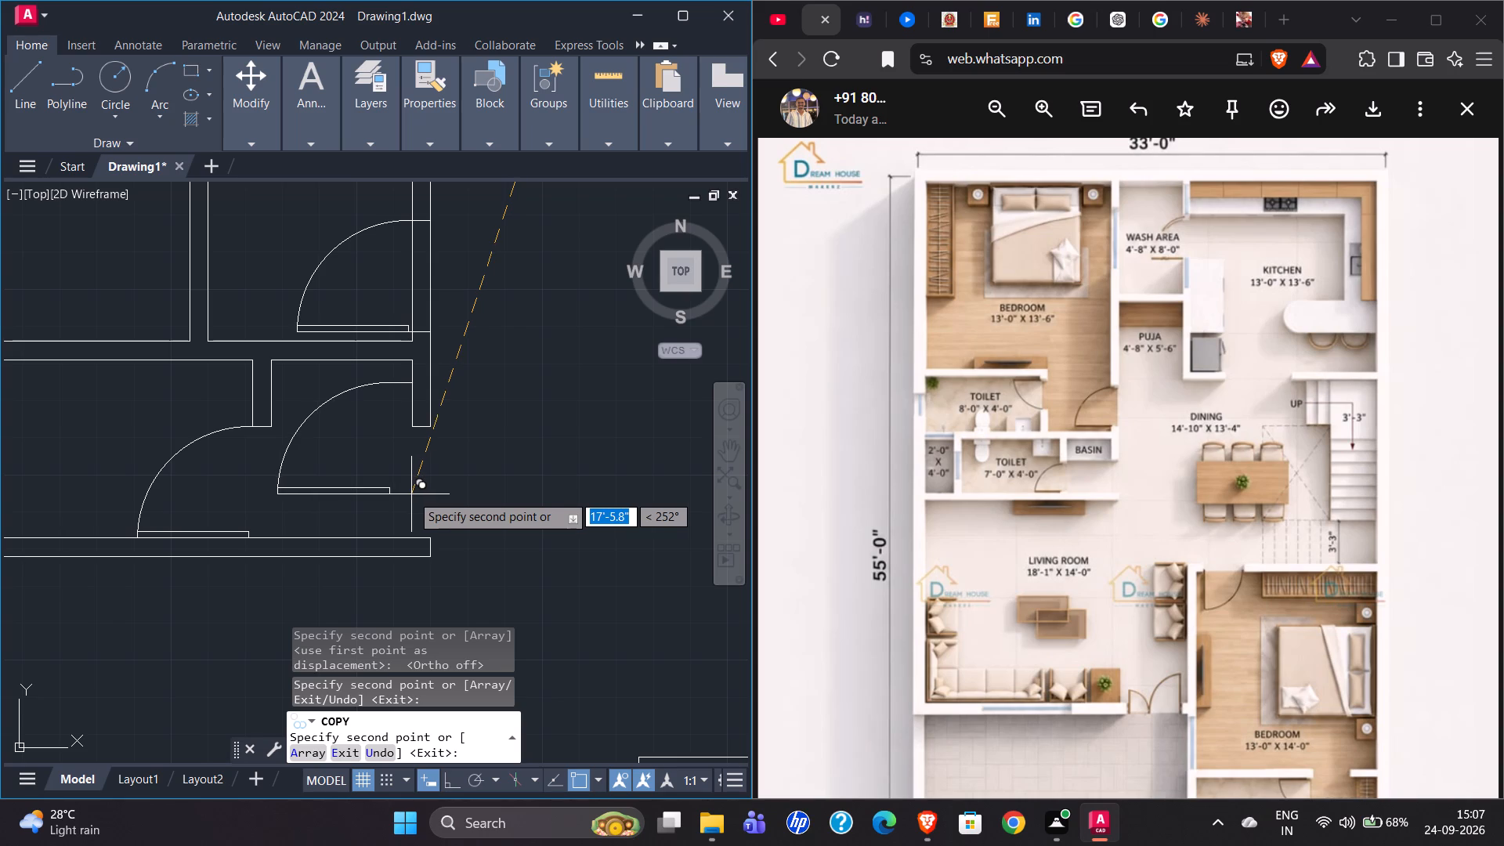
{"action": "scroll", "coordinate": [410, 505], "scroll_direction": "down", "scroll_amount": 2}
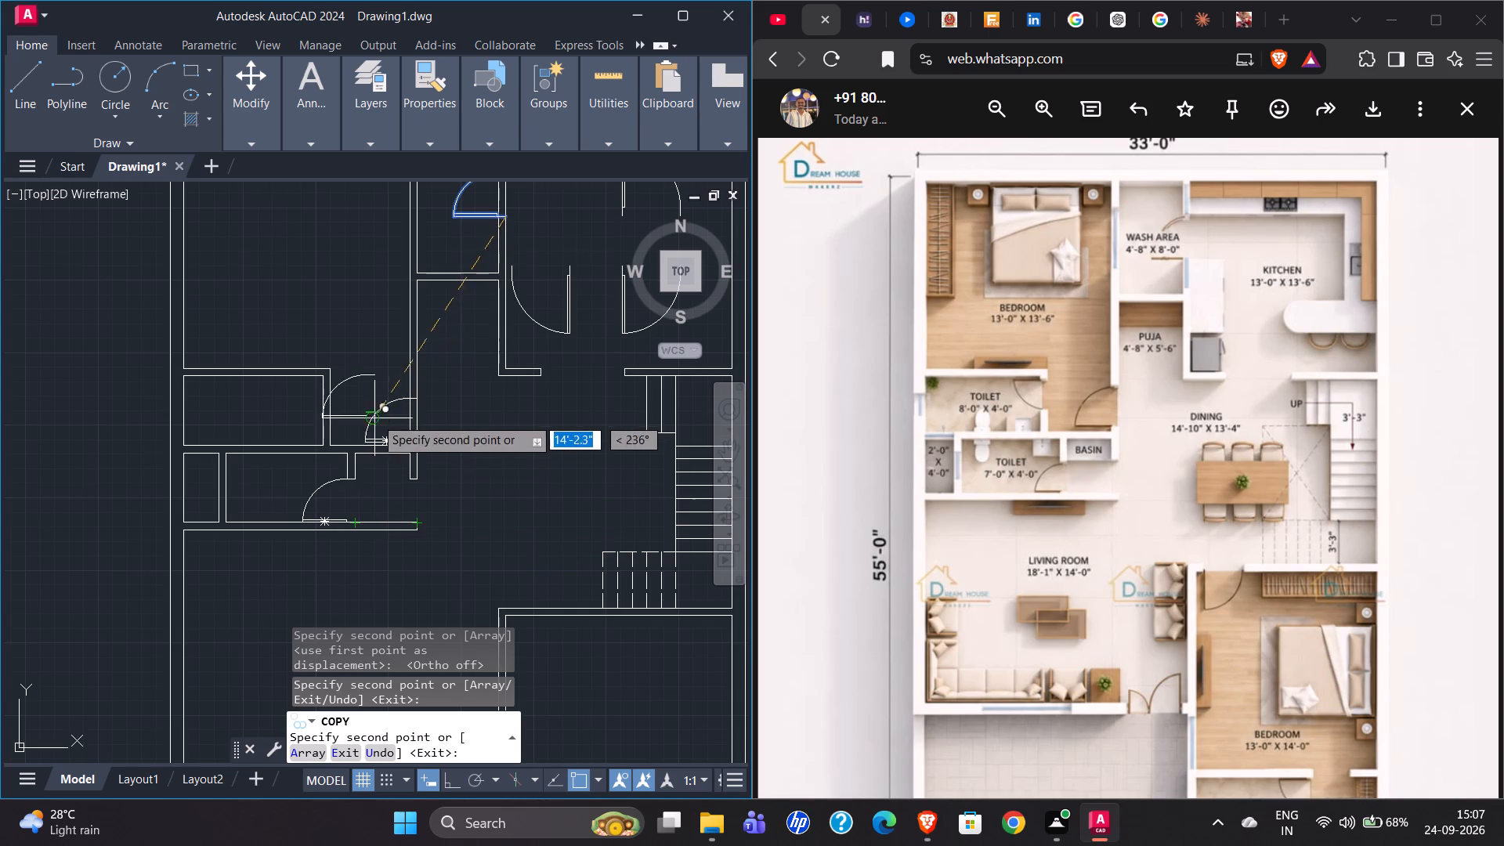
{"action": "scroll", "coordinate": [303, 376], "scroll_direction": "up", "scroll_amount": 5}
{"action": "scroll", "coordinate": [464, 519], "scroll_direction": "down", "scroll_amount": 2}
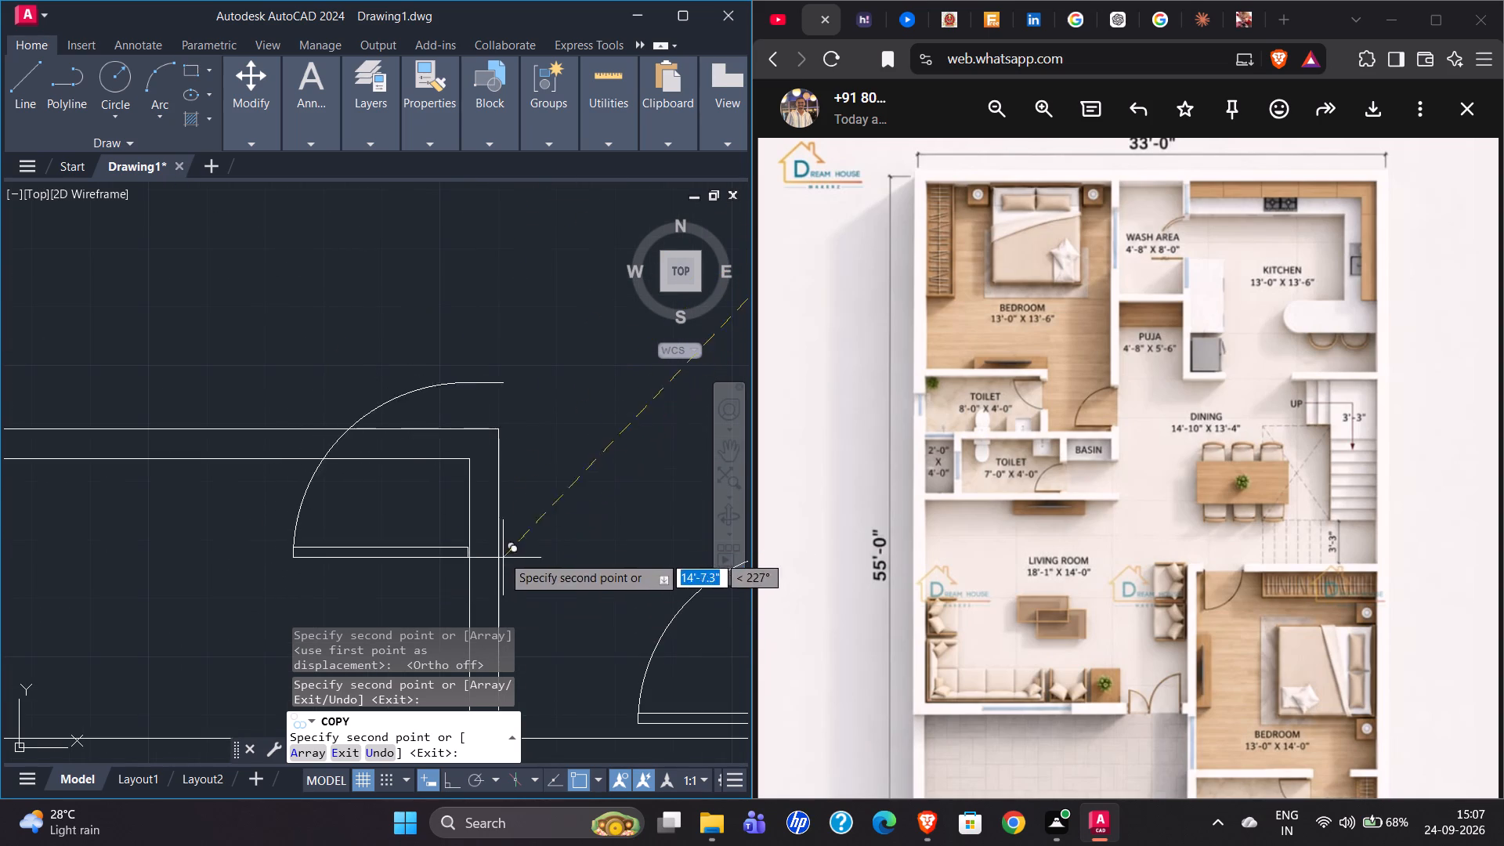
{"action": "scroll", "coordinate": [429, 394], "scroll_direction": "down", "scroll_amount": 2}
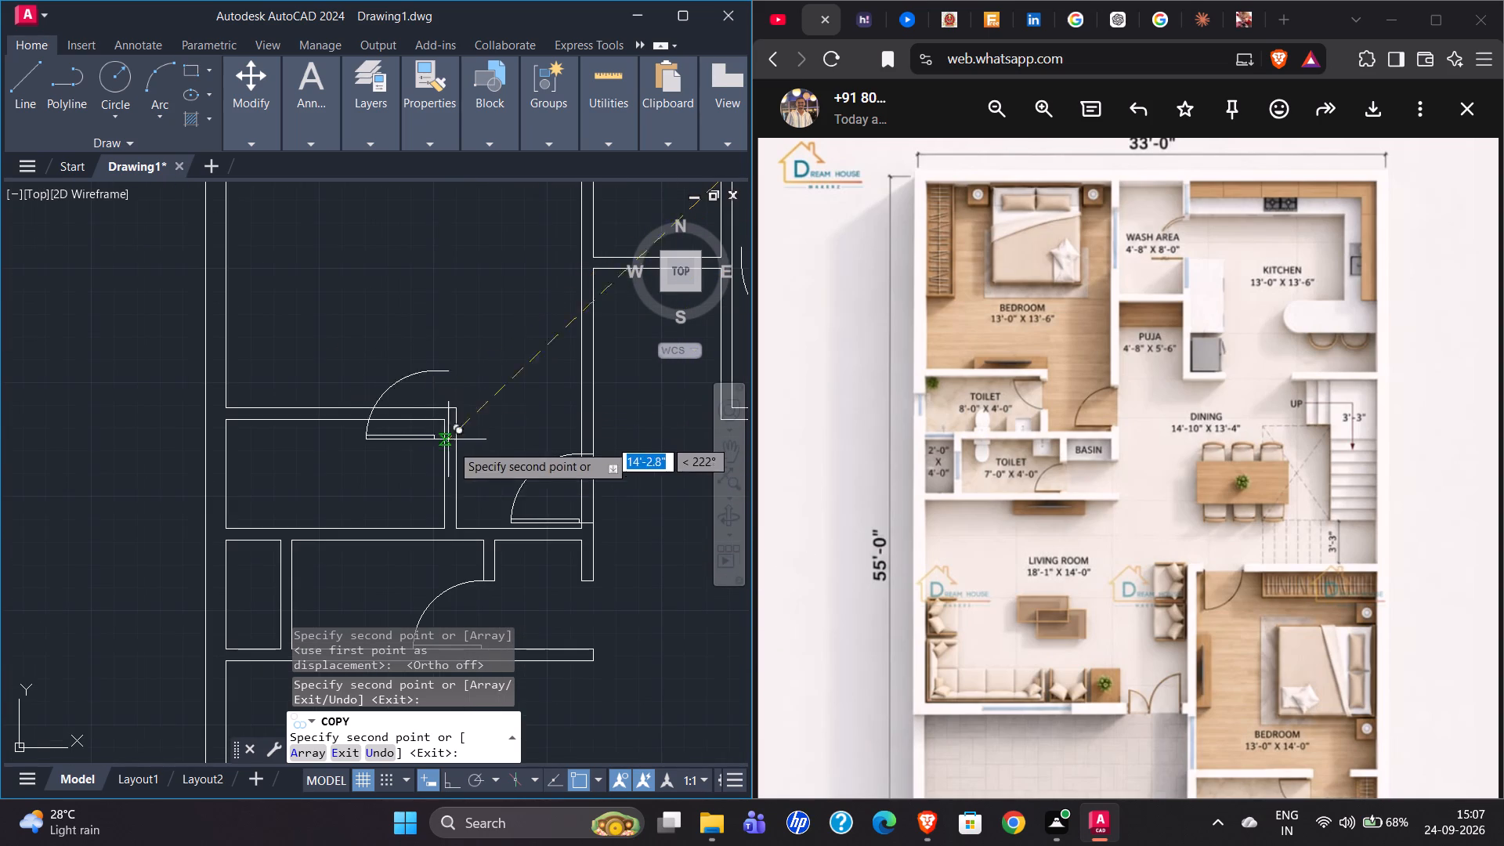
{"action": "scroll", "coordinate": [451, 494], "scroll_direction": "up", "scroll_amount": 2}
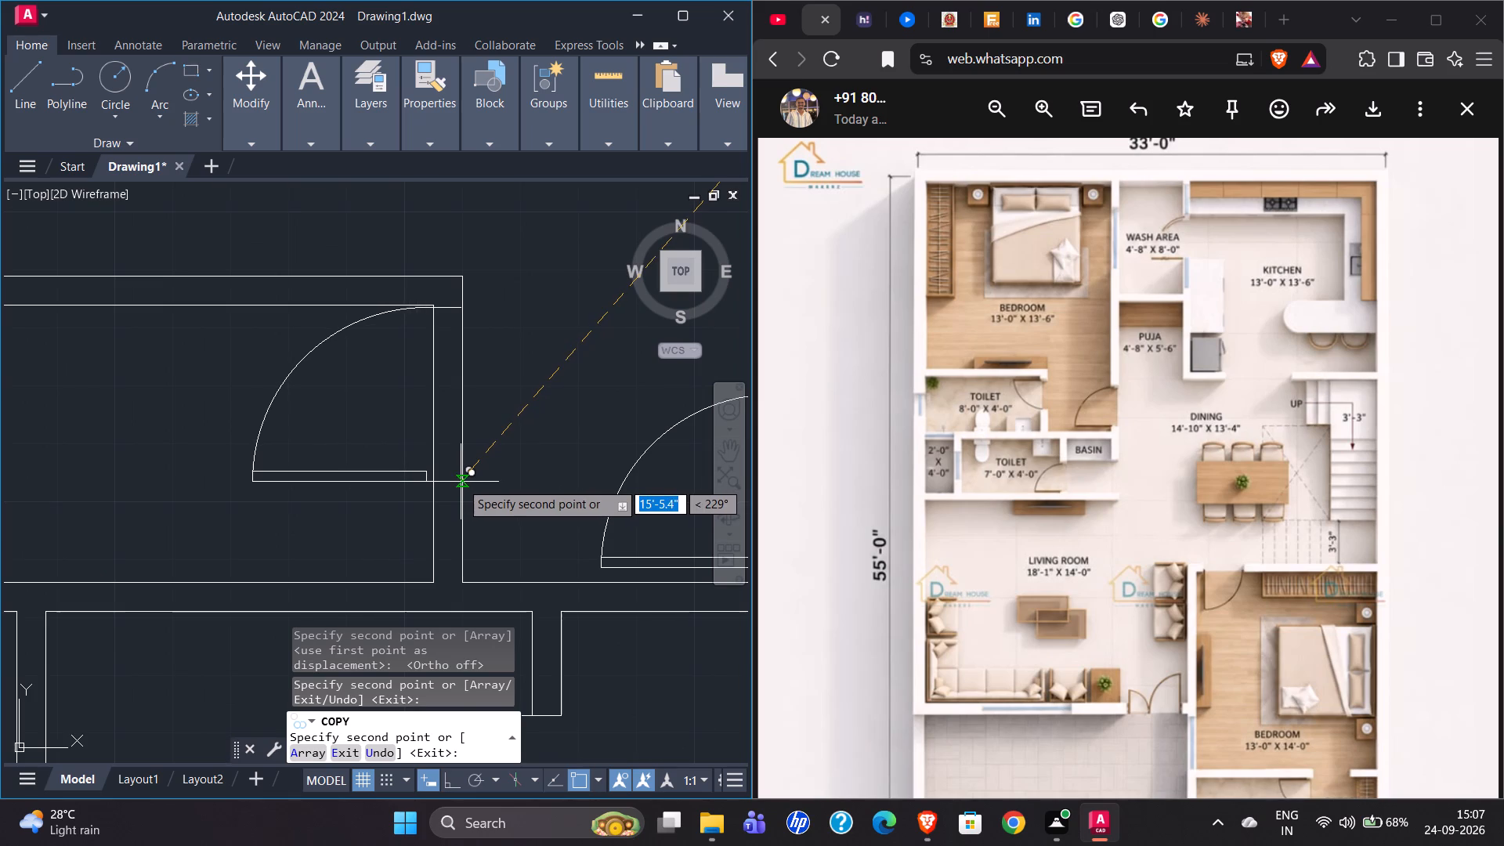
{"action": "left_click", "coordinate": [461, 483]}
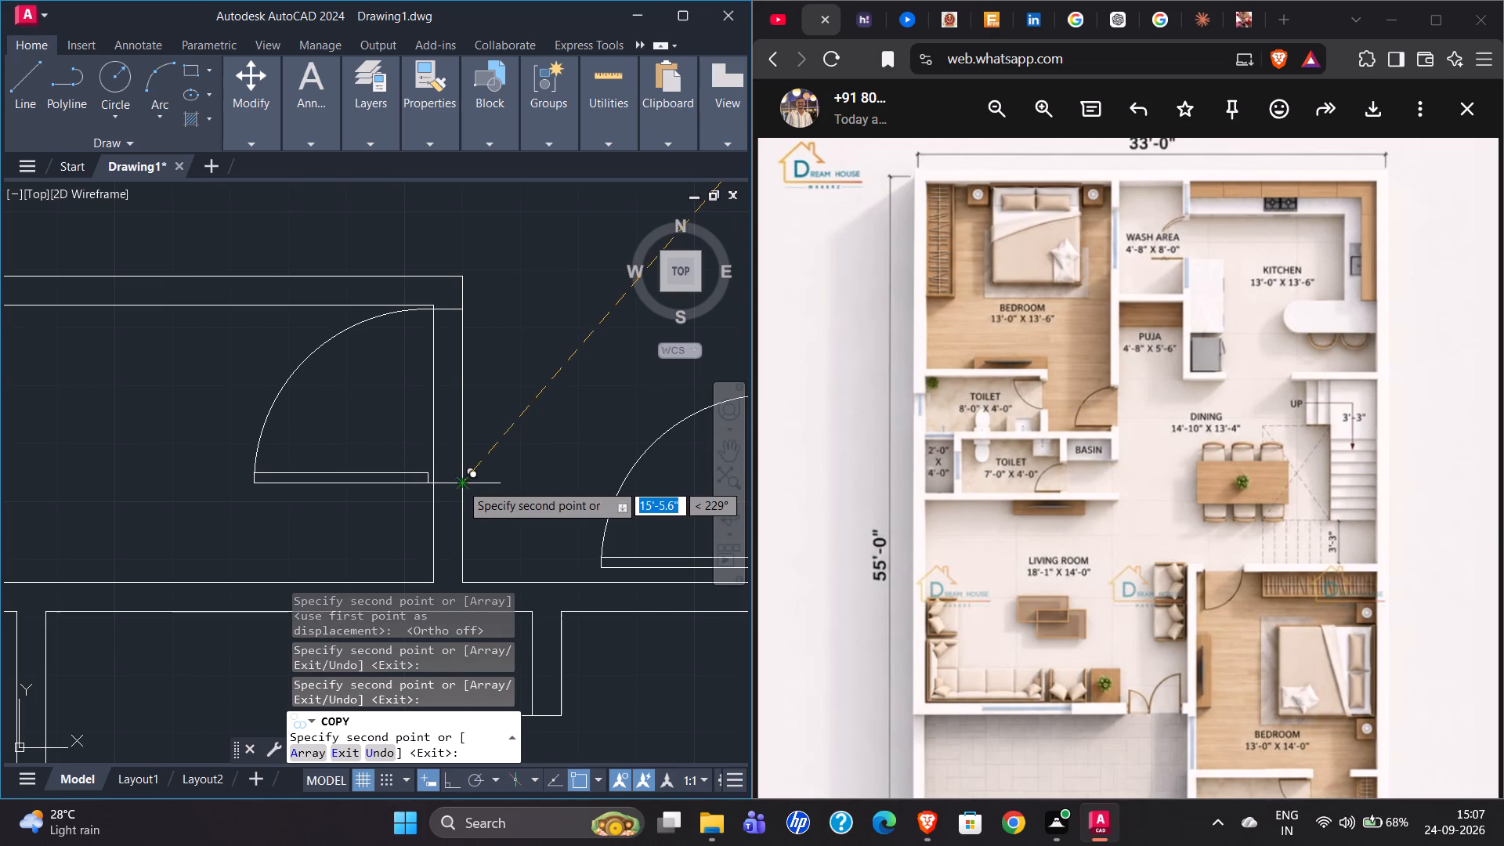
{"action": "key", "text": "Escape"}
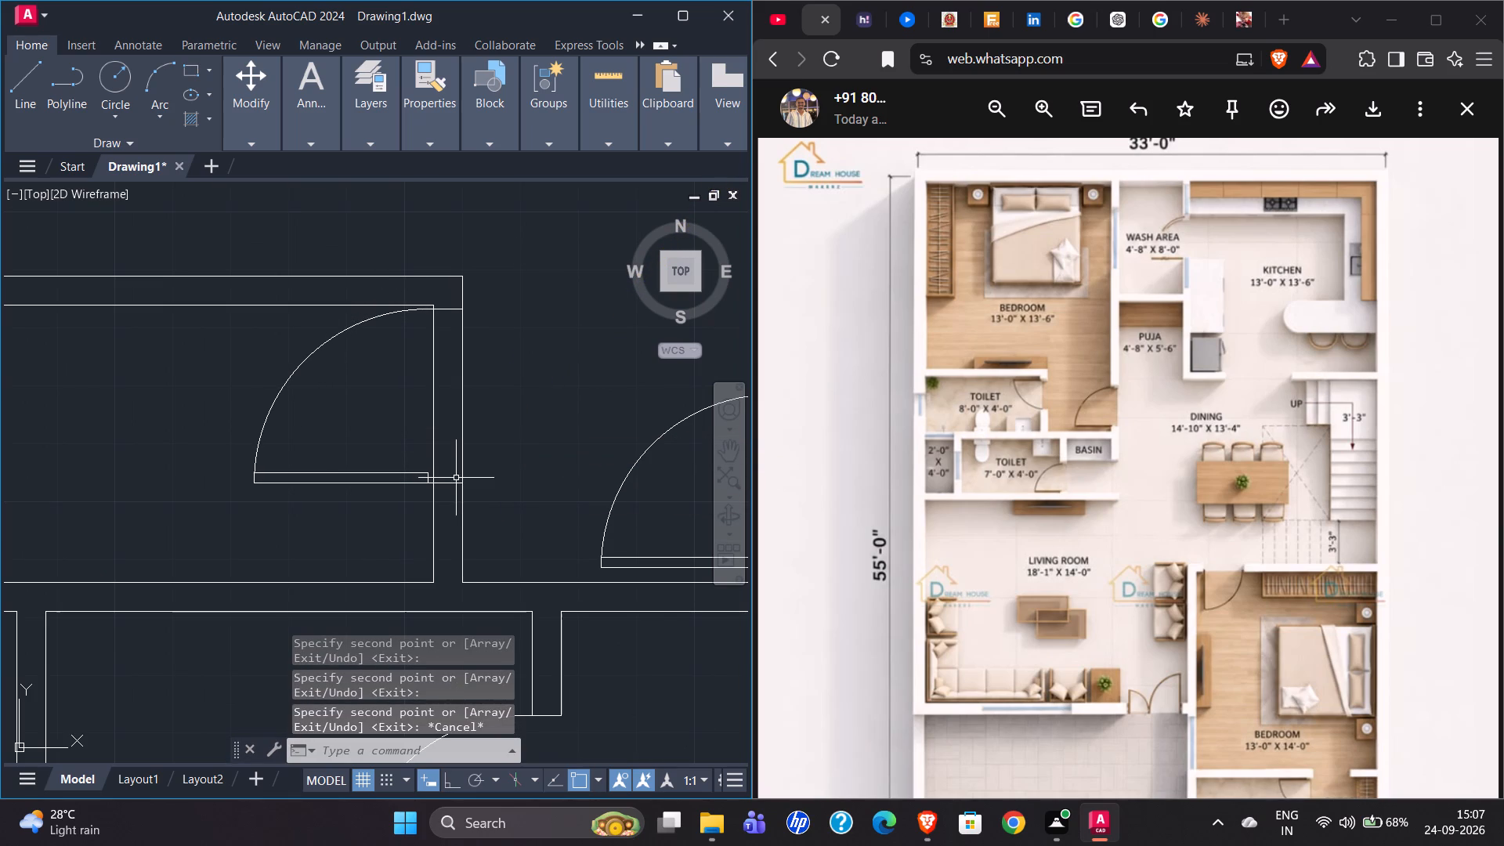
Flip the upper toilet door so its leaf lies on the north side and its arc swings south.
{"action": "left_click", "coordinate": [454, 483]}
{"action": "left_click", "coordinate": [502, 396]}
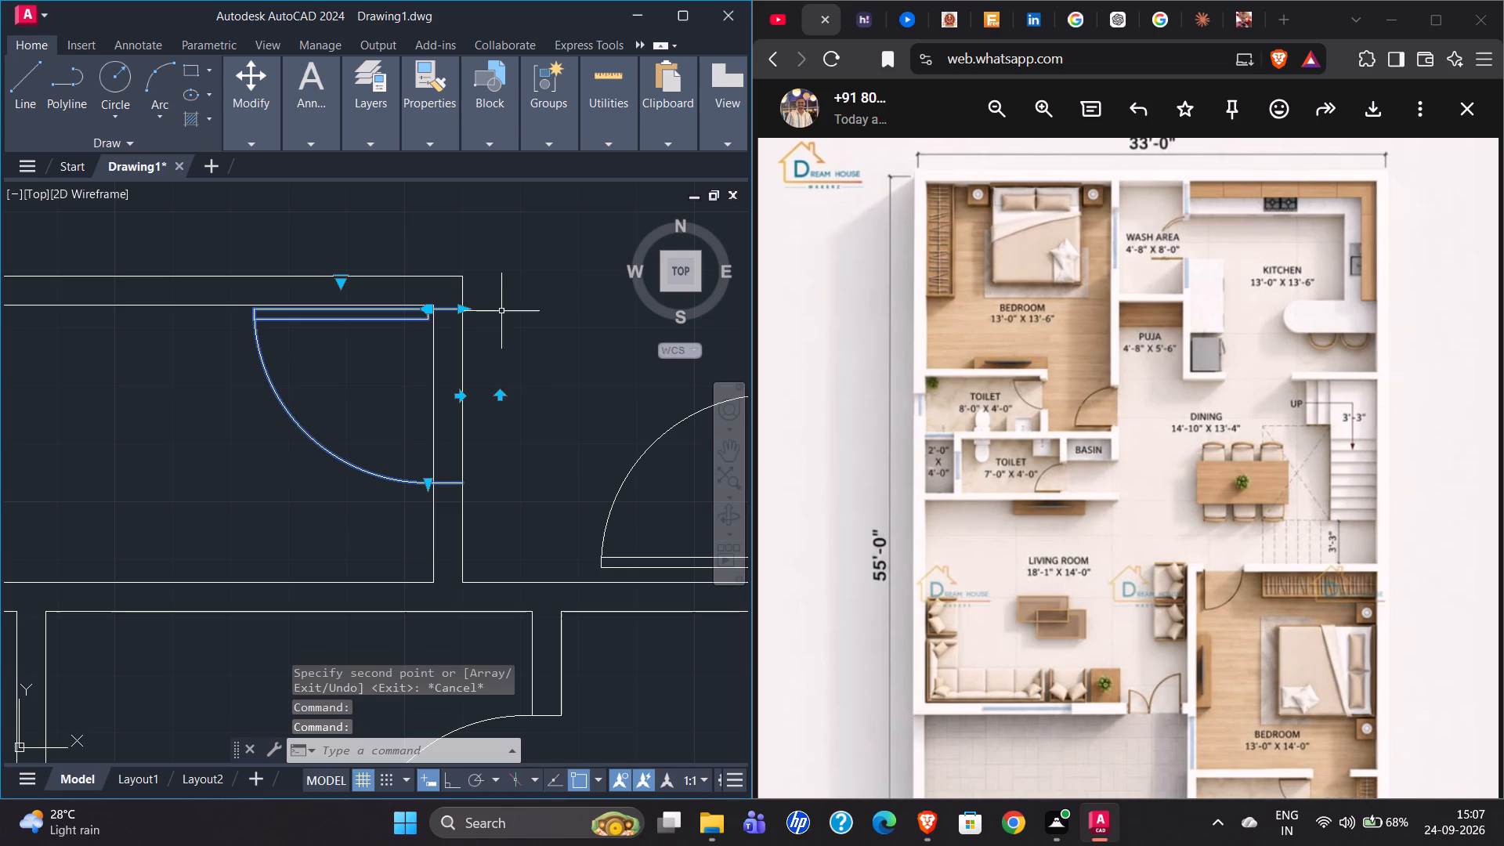
Reduce the upper toilet door's size to 2' by bringing its south jamb closer to the hinge, and deselect it.
{"action": "scroll", "coordinate": [468, 290], "scroll_direction": "up", "scroll_amount": 2}
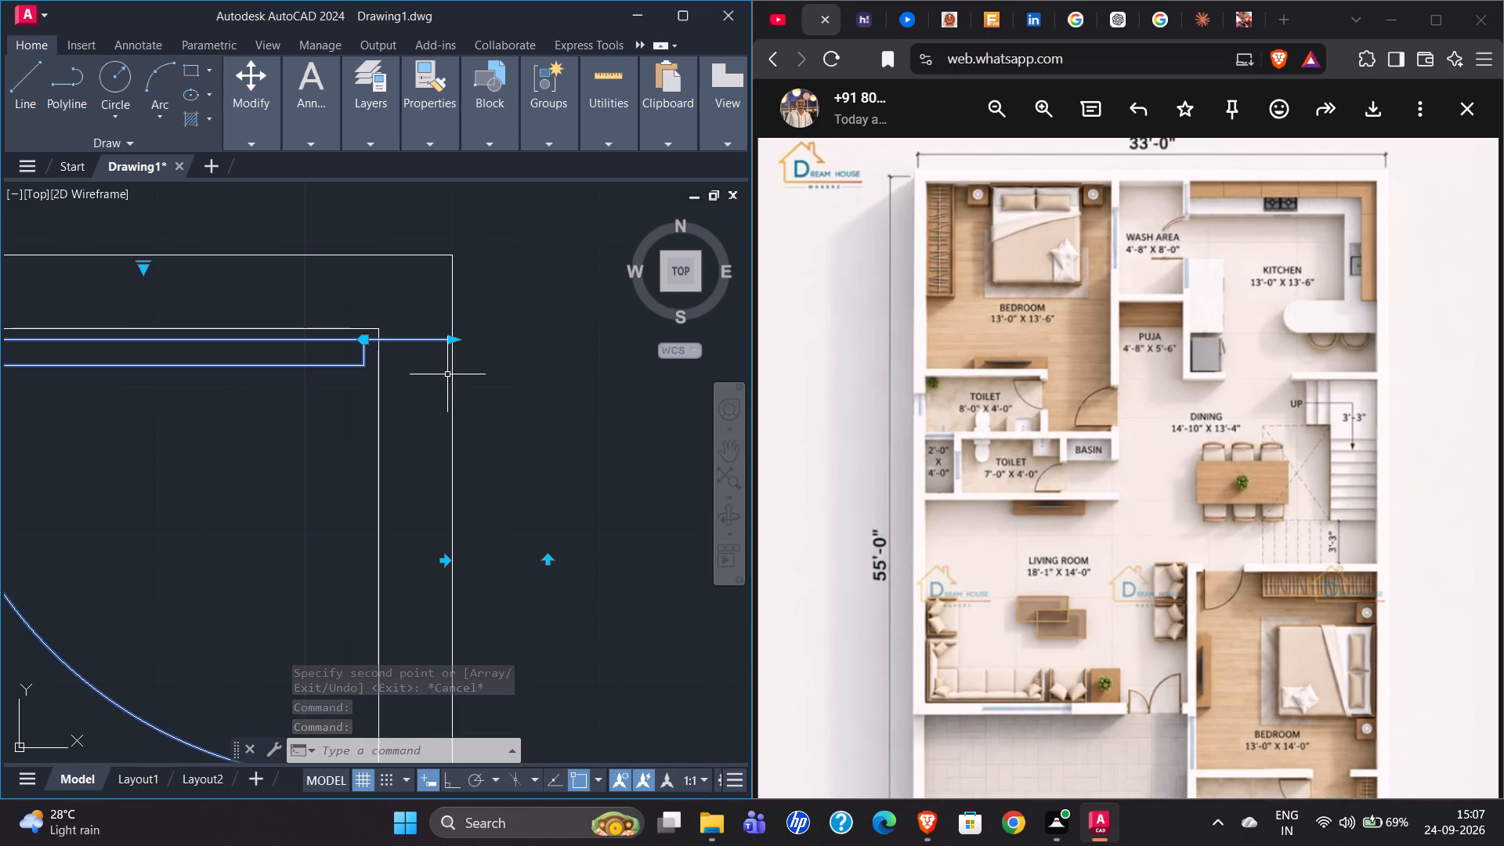
{"action": "scroll", "coordinate": [444, 345], "scroll_direction": "down", "scroll_amount": 3}
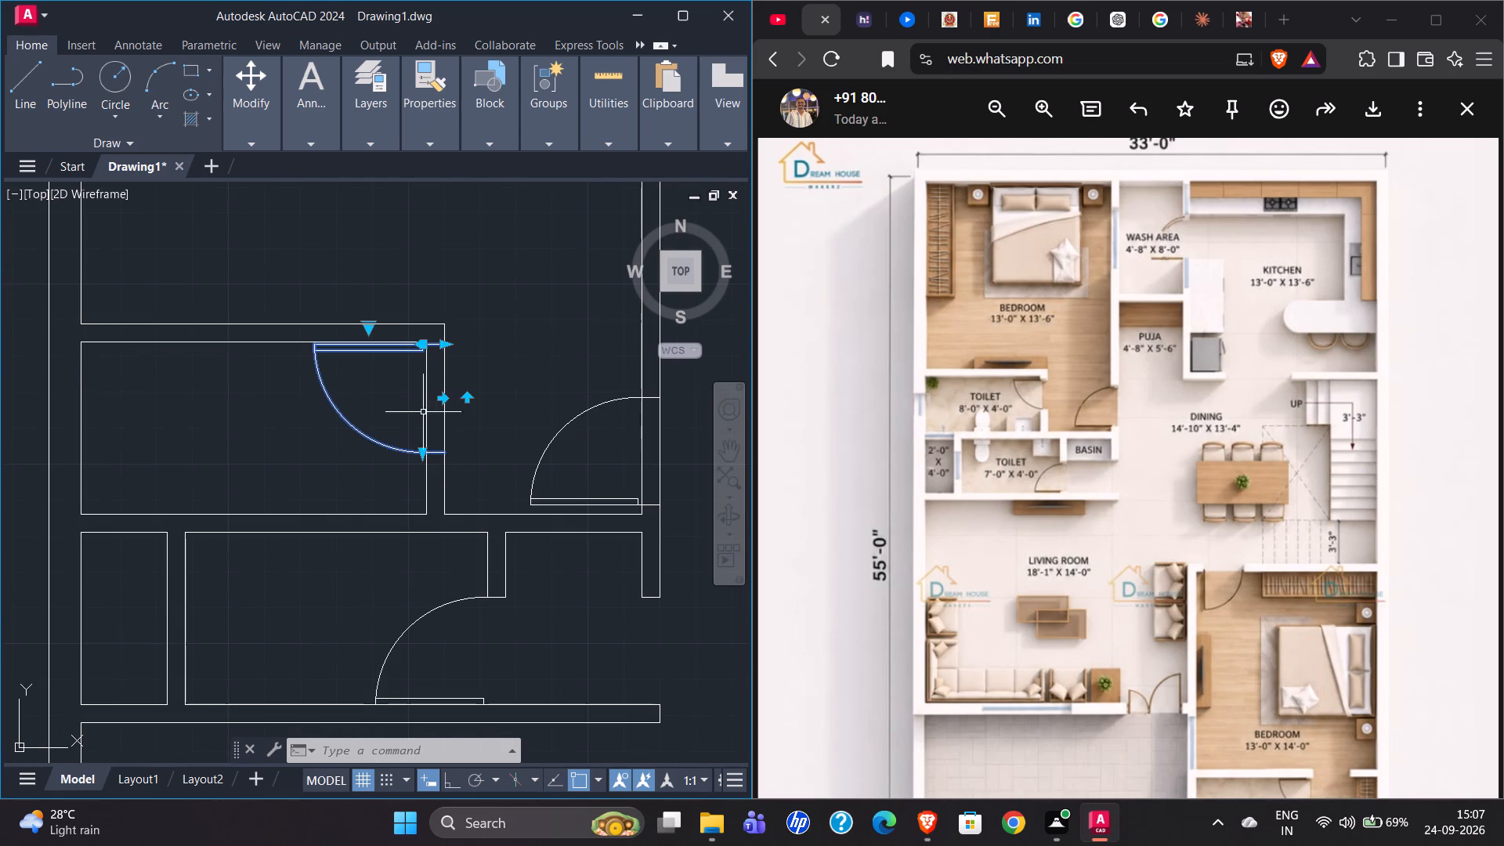
{"action": "left_click", "coordinate": [419, 455]}
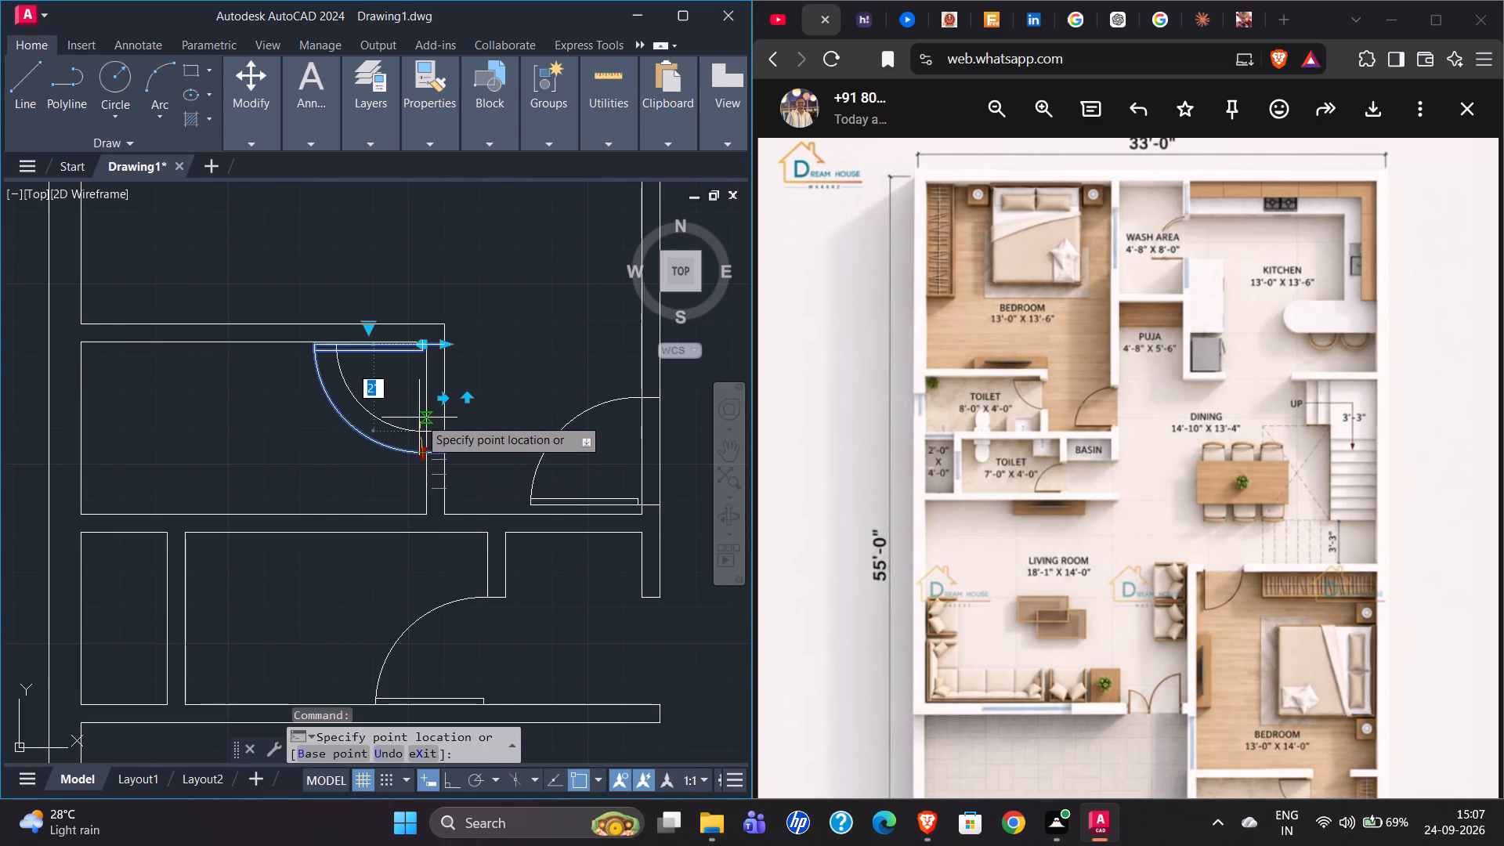
{"action": "left_click", "coordinate": [419, 418]}
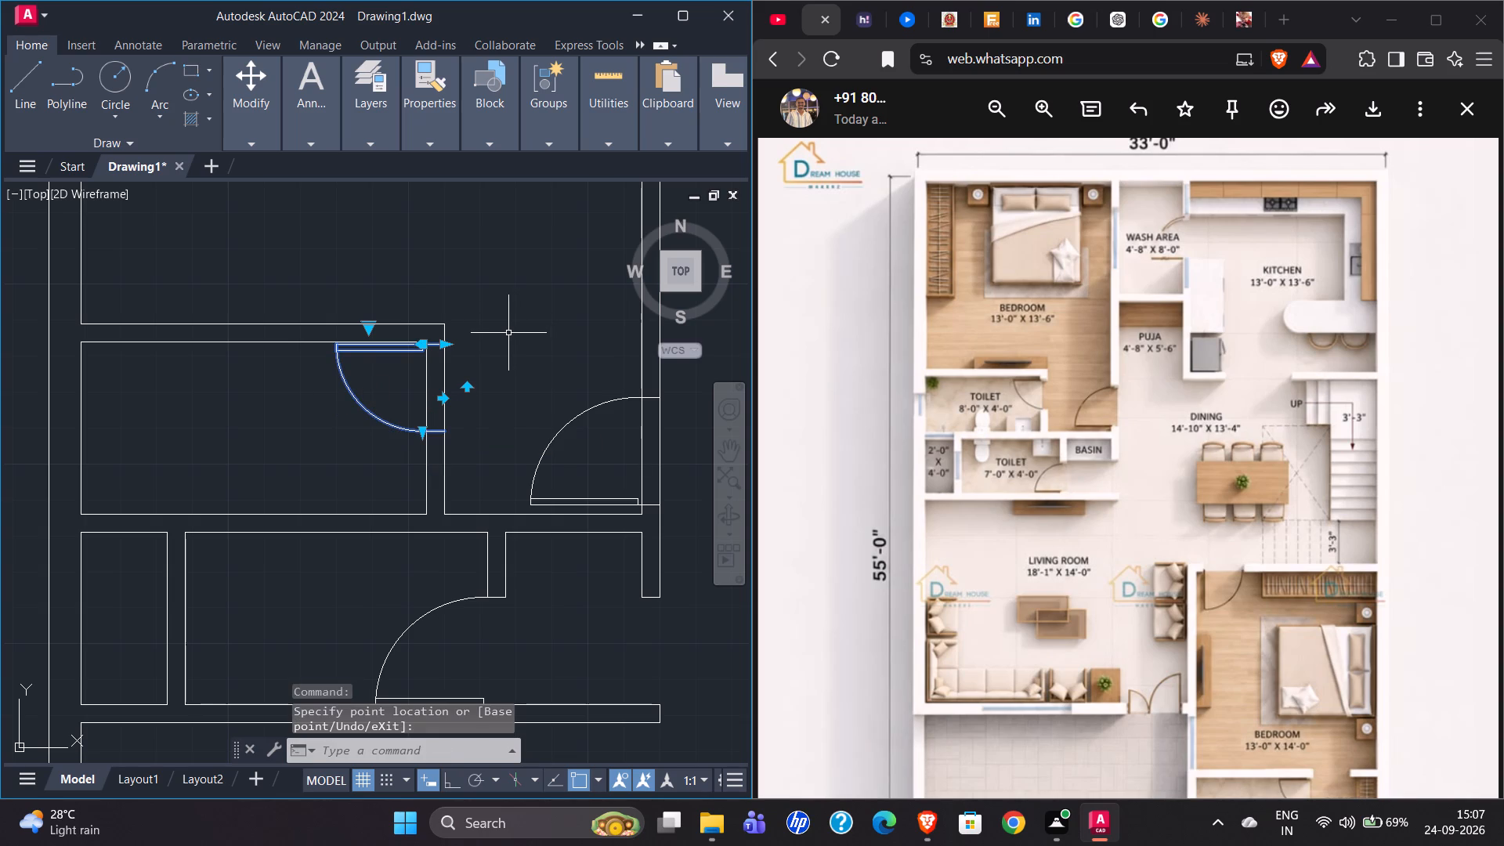
{"action": "key", "text": "Escape"}
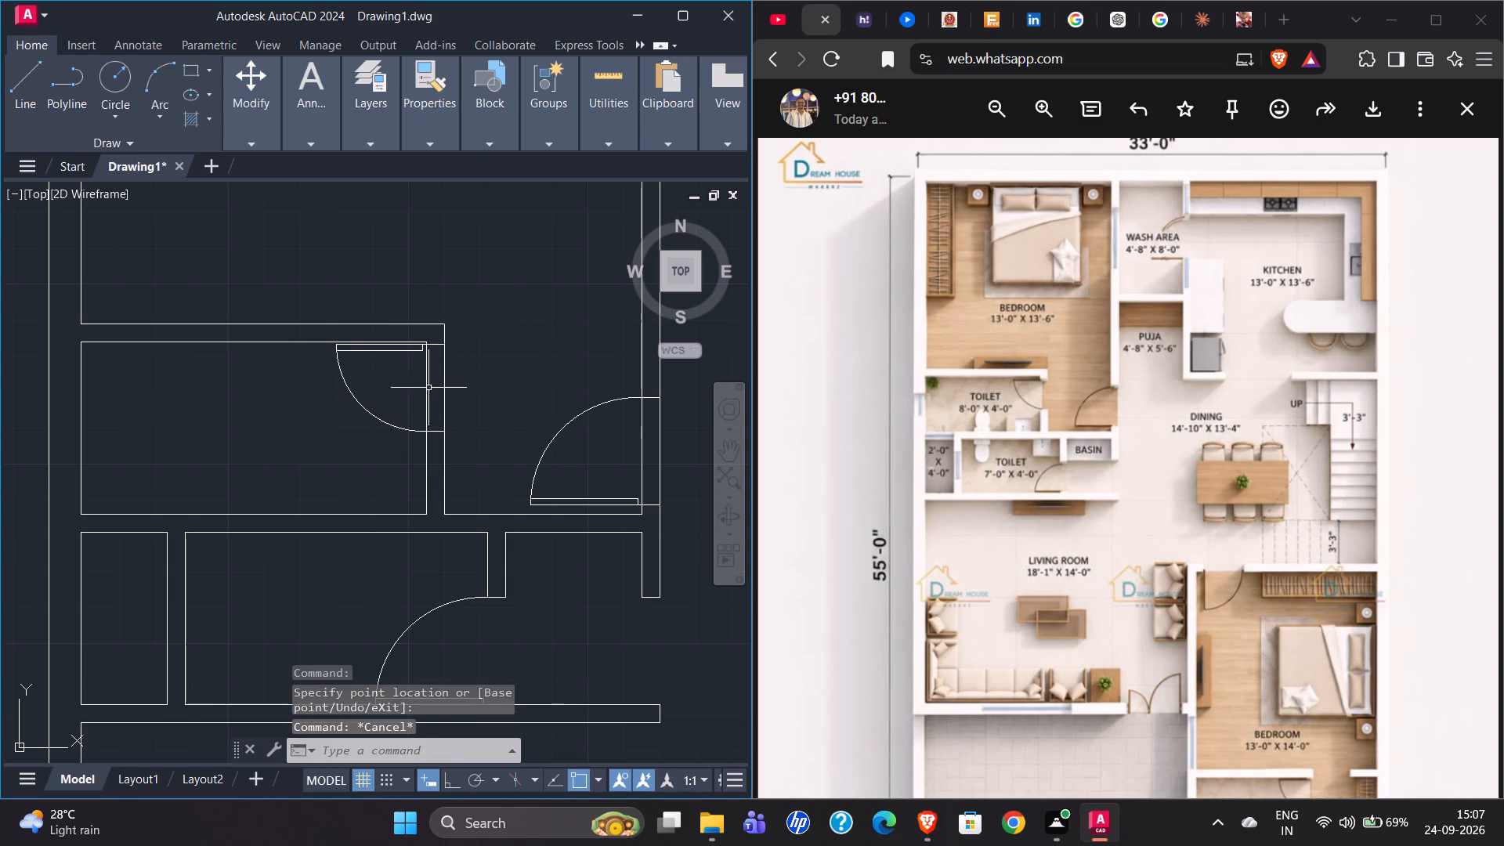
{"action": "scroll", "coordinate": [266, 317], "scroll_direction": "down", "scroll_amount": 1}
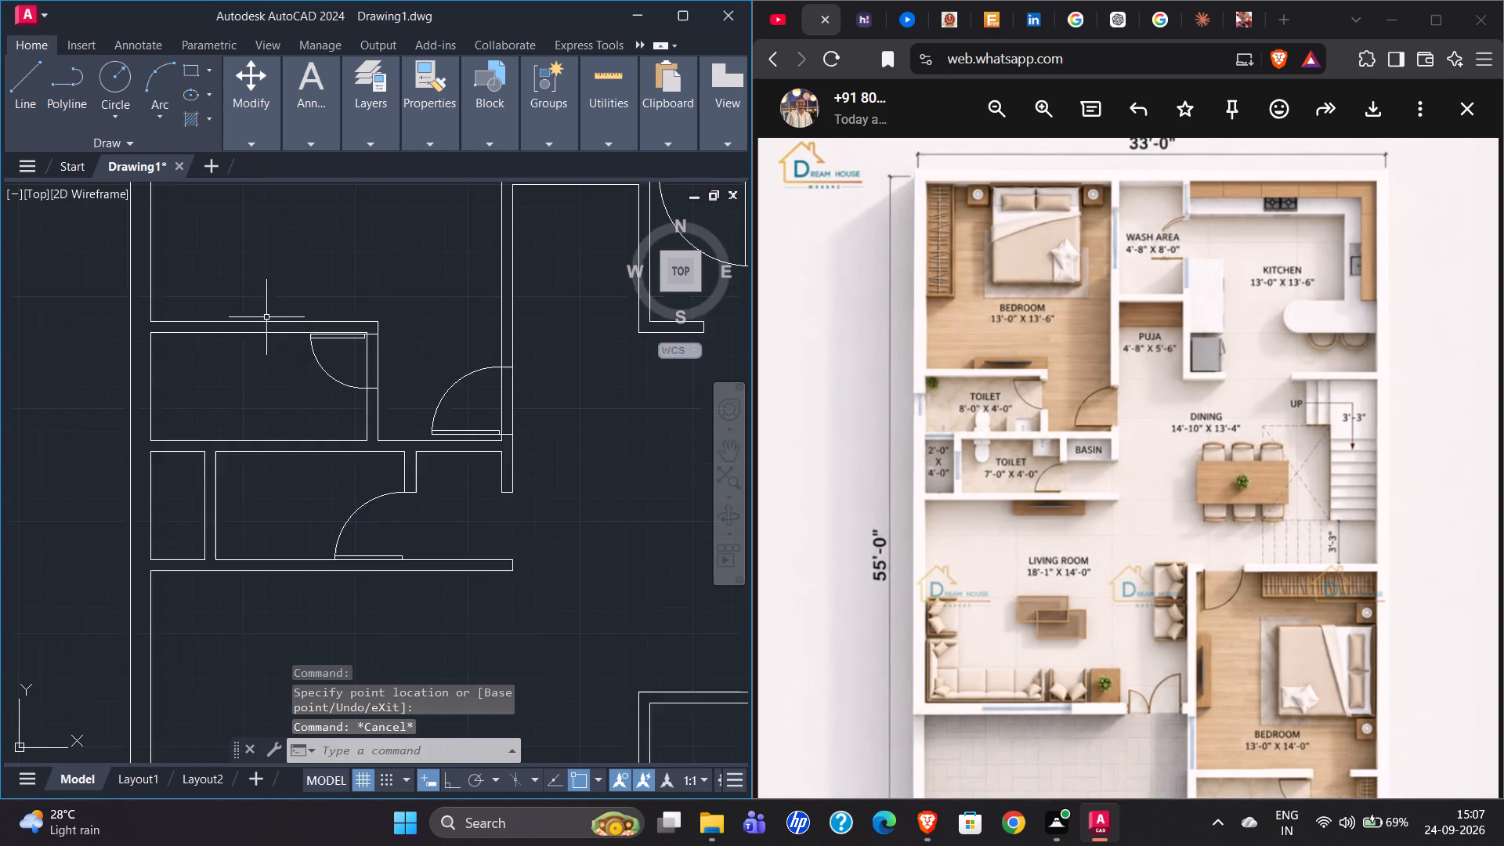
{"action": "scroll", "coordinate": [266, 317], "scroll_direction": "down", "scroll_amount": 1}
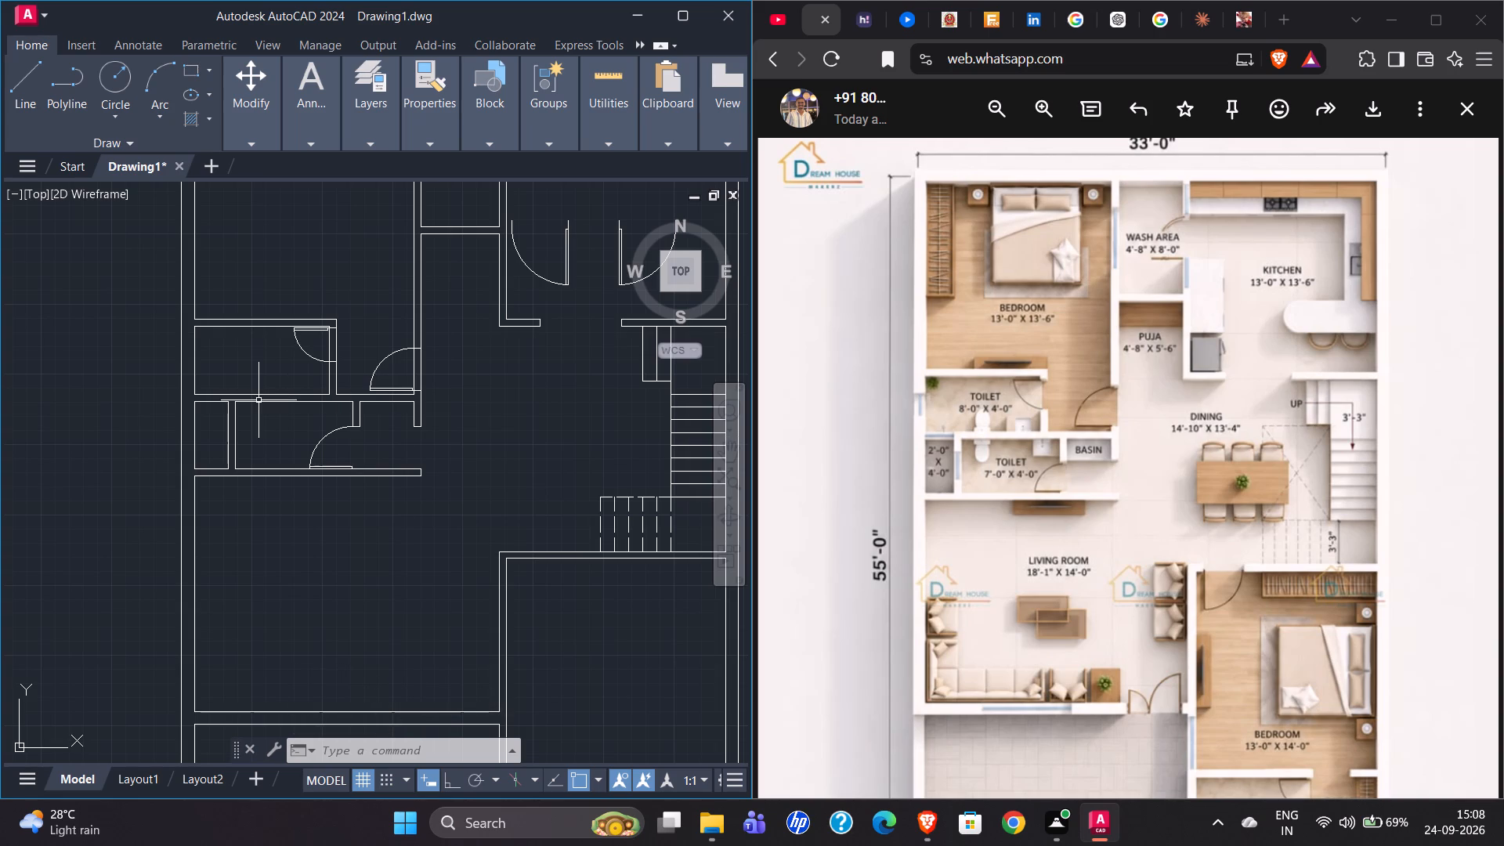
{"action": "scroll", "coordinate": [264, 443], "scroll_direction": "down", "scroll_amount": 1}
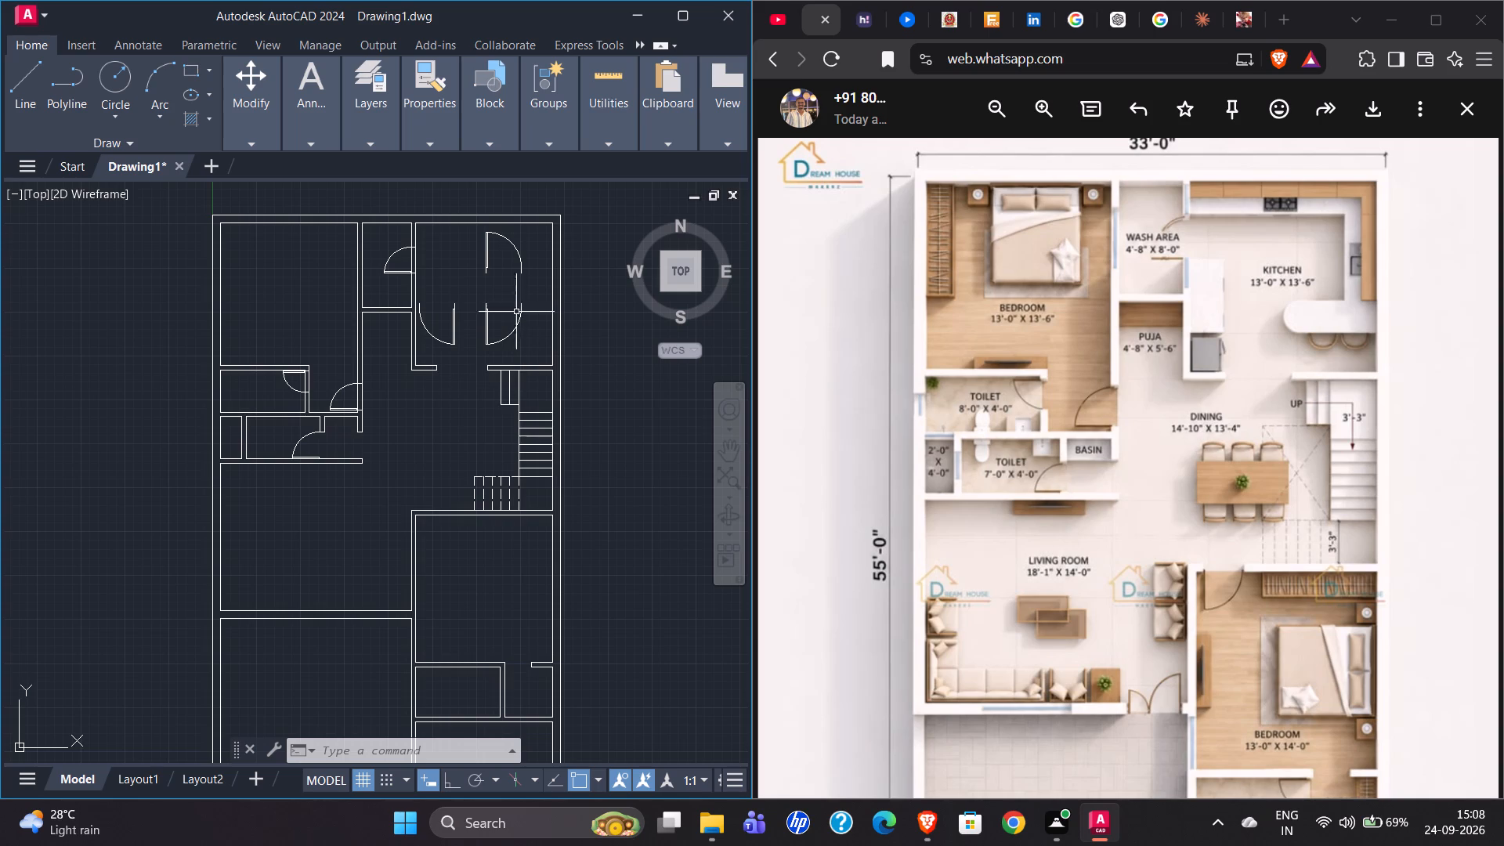
Move the upper spare door from the kitchen onto the living room's south wall, near the wall's east end.
{"action": "left_click", "coordinate": [489, 256]}
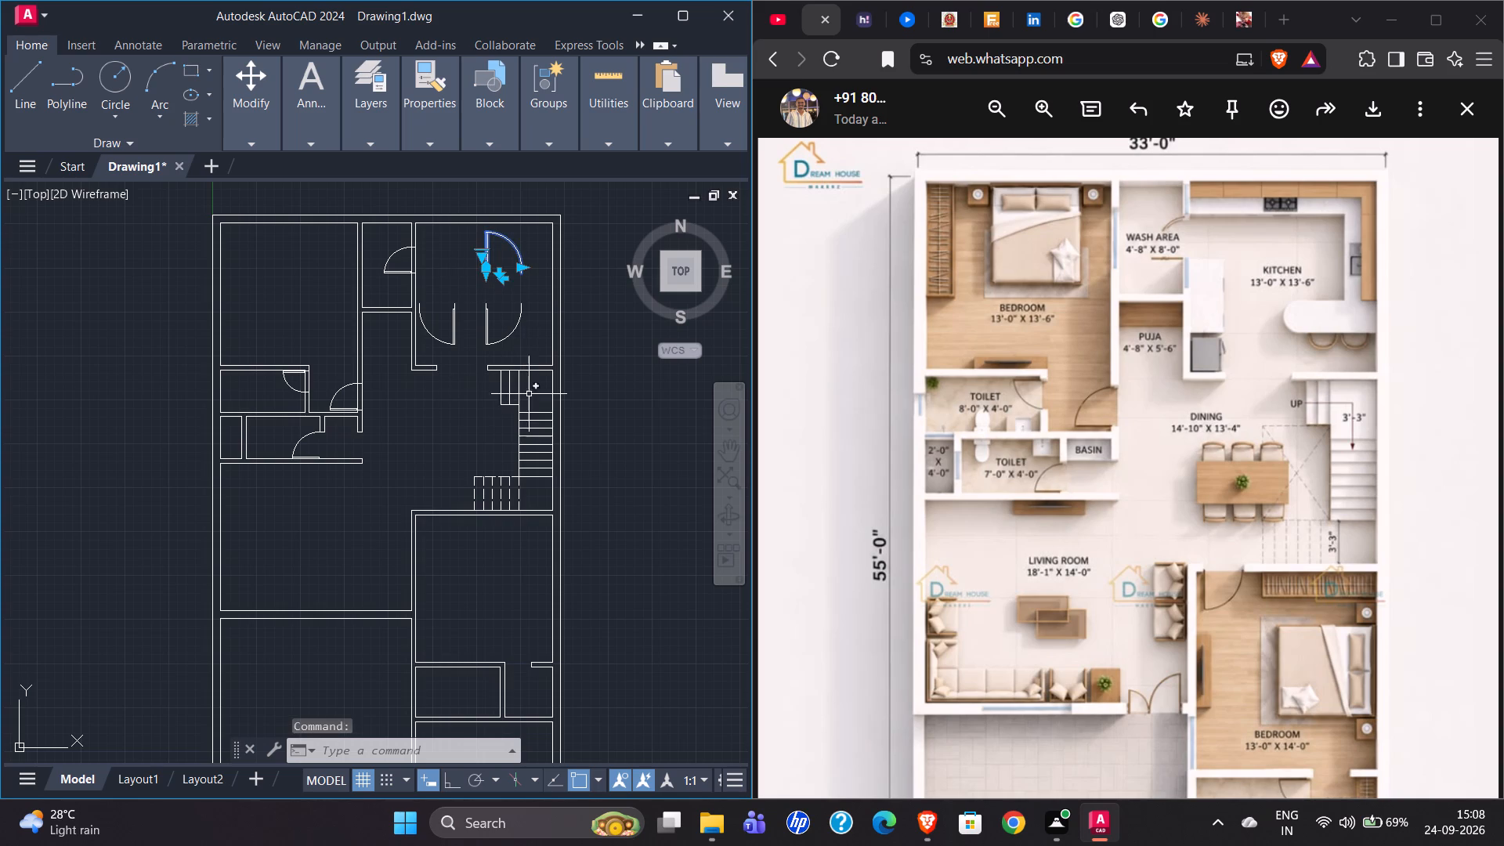
{"action": "key", "text": "m"}
{"action": "key", "text": "Return"}
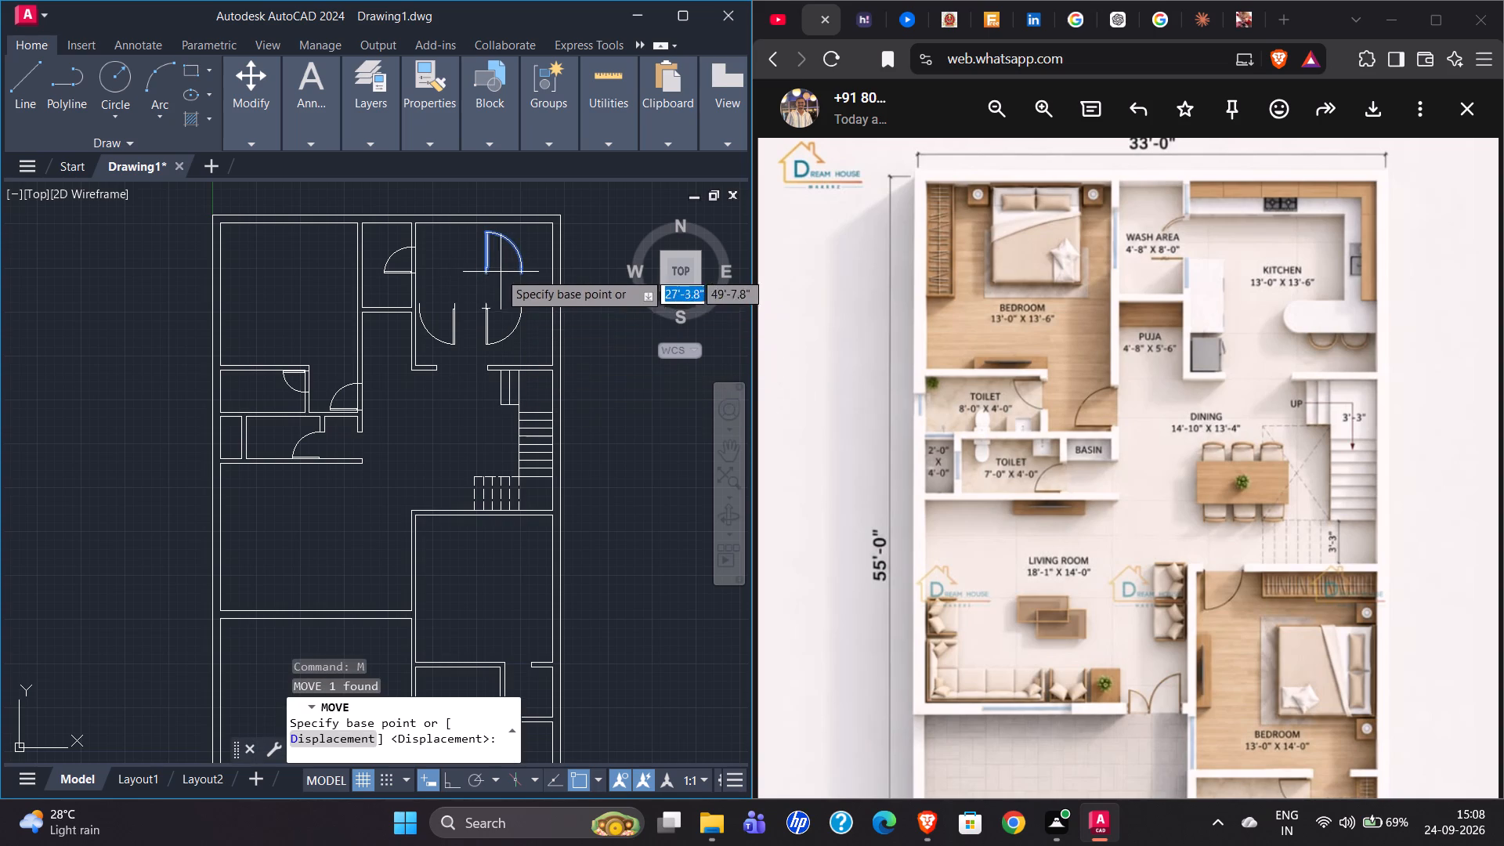
{"action": "left_click", "coordinate": [483, 278]}
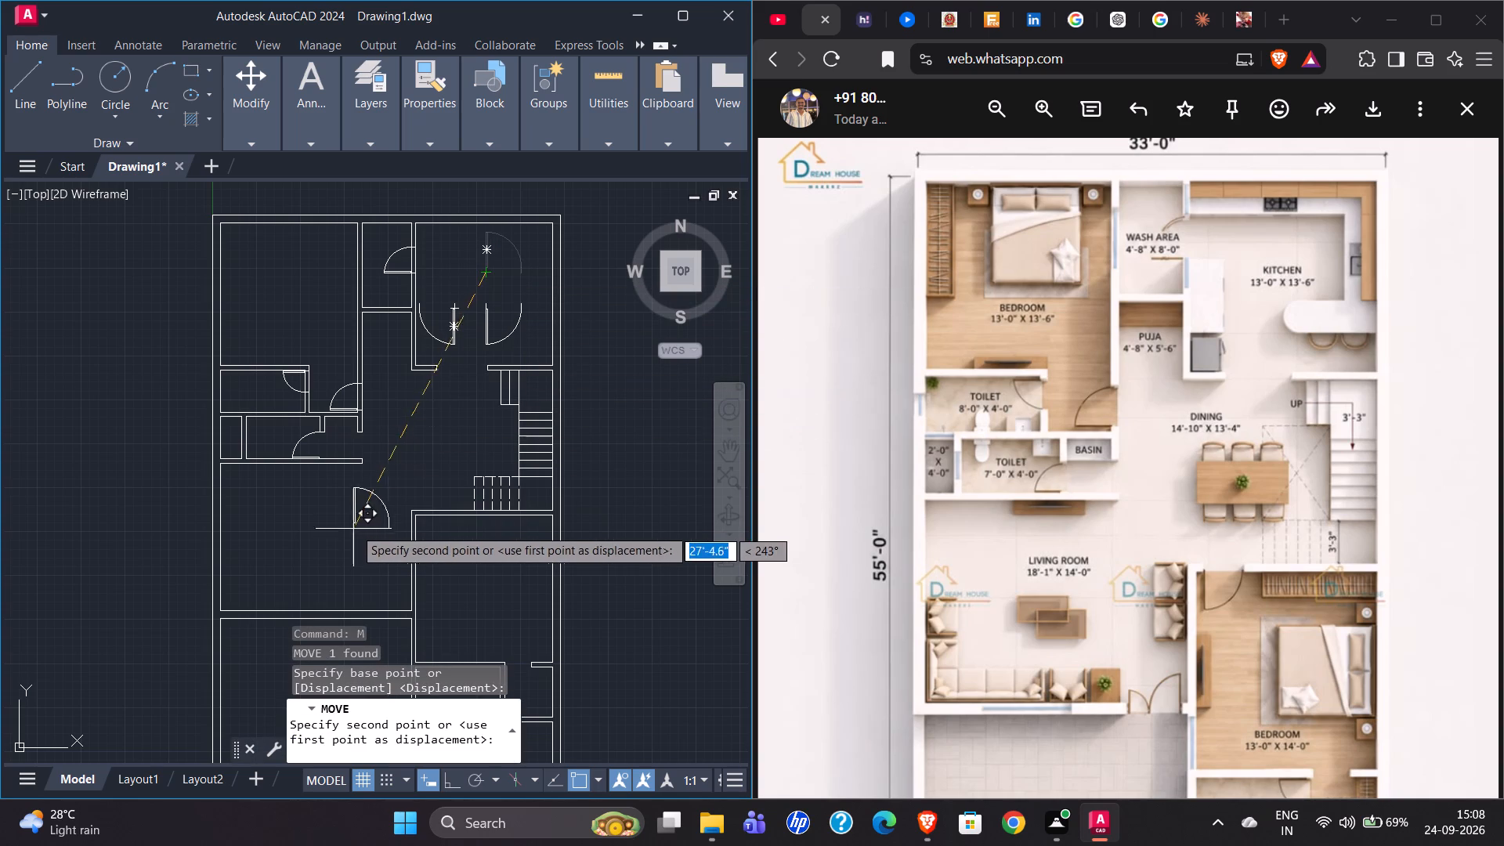
{"action": "scroll", "coordinate": [371, 518], "scroll_direction": "down", "scroll_amount": 1}
{"action": "scroll", "coordinate": [473, 385], "scroll_direction": "down", "scroll_amount": 2}
{"action": "scroll", "coordinate": [421, 459], "scroll_direction": "up", "scroll_amount": 5}
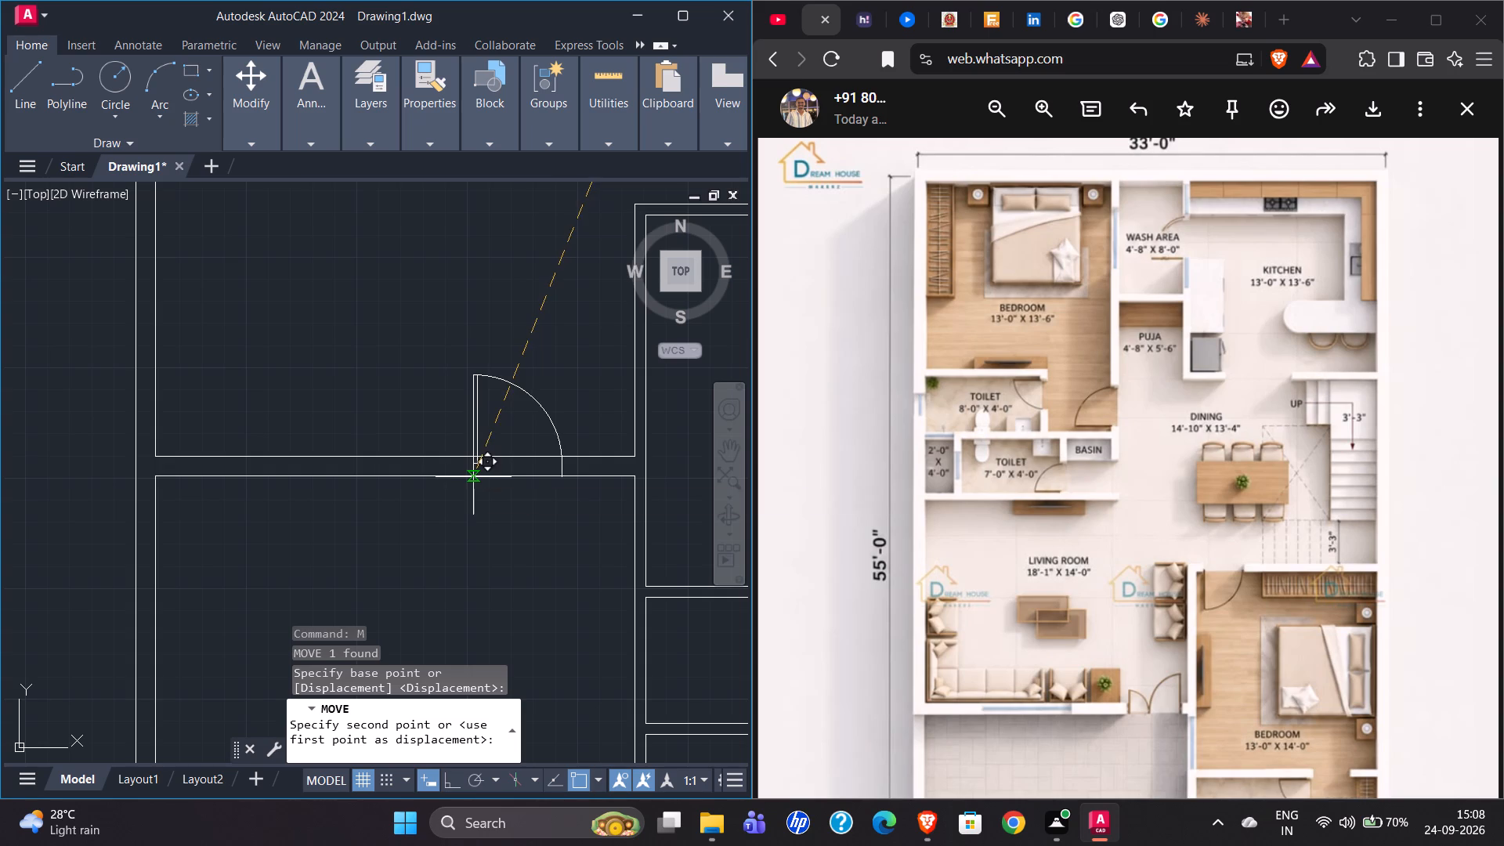
{"action": "left_click", "coordinate": [454, 475]}
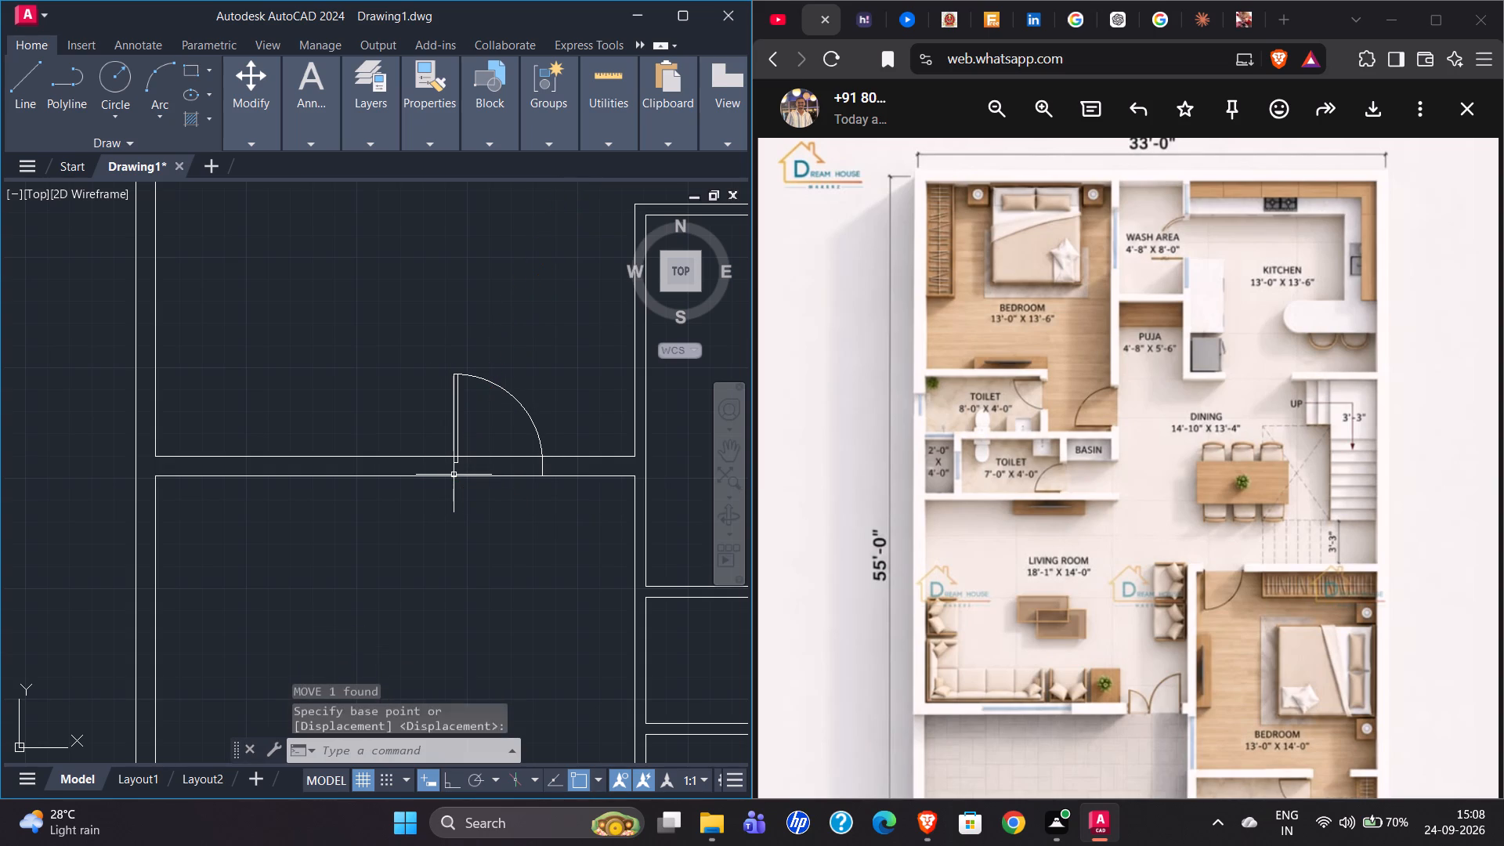
Reduce the living room door's width to about 2' by bringing its east jamb closer to the hinge.
{"action": "left_click", "coordinate": [543, 467]}
{"action": "left_click", "coordinate": [546, 459]}
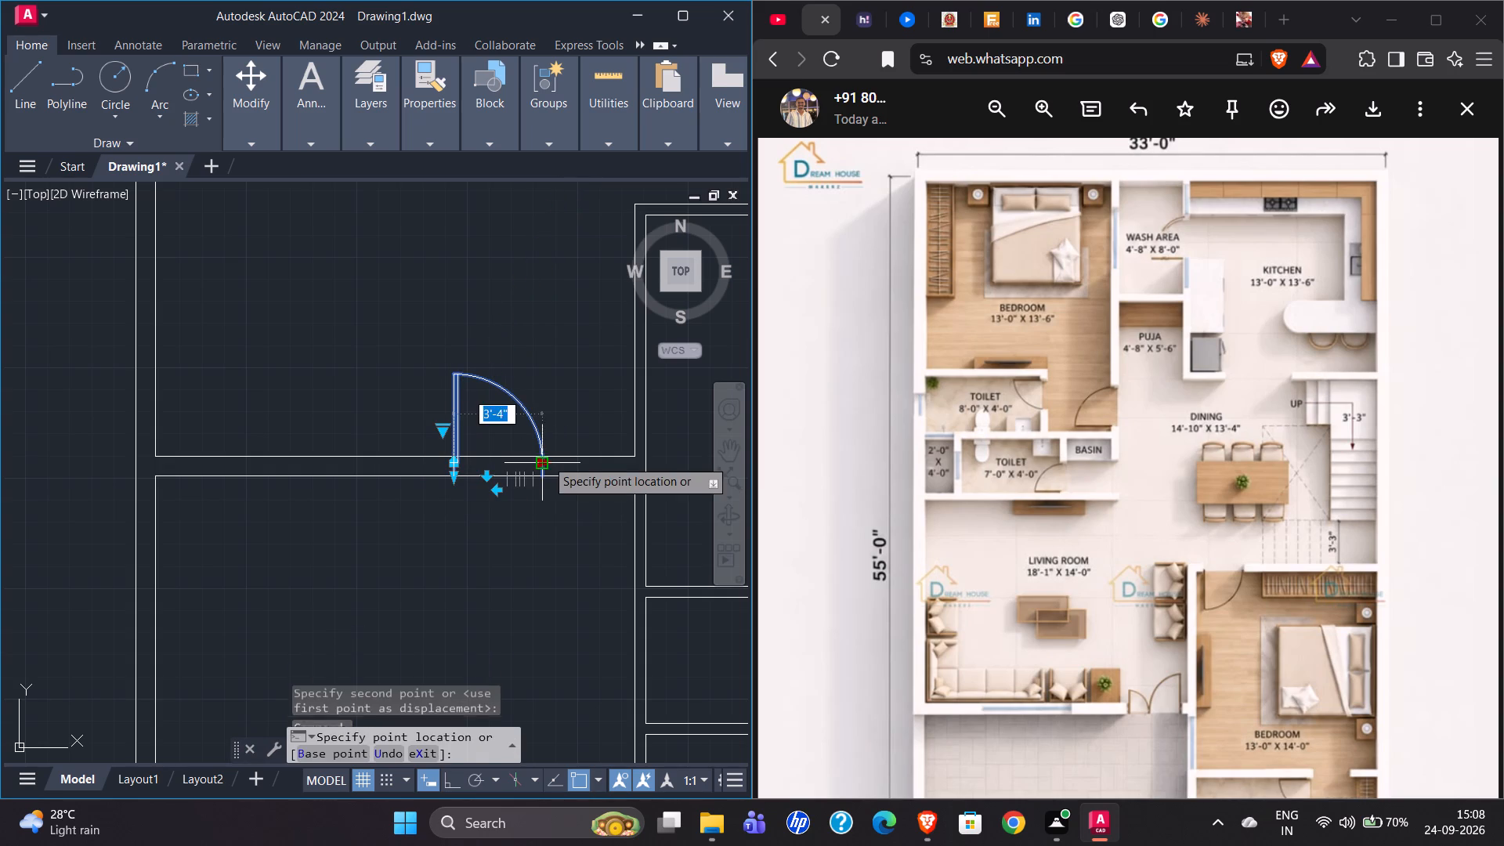
{"action": "left_click", "coordinate": [497, 467]}
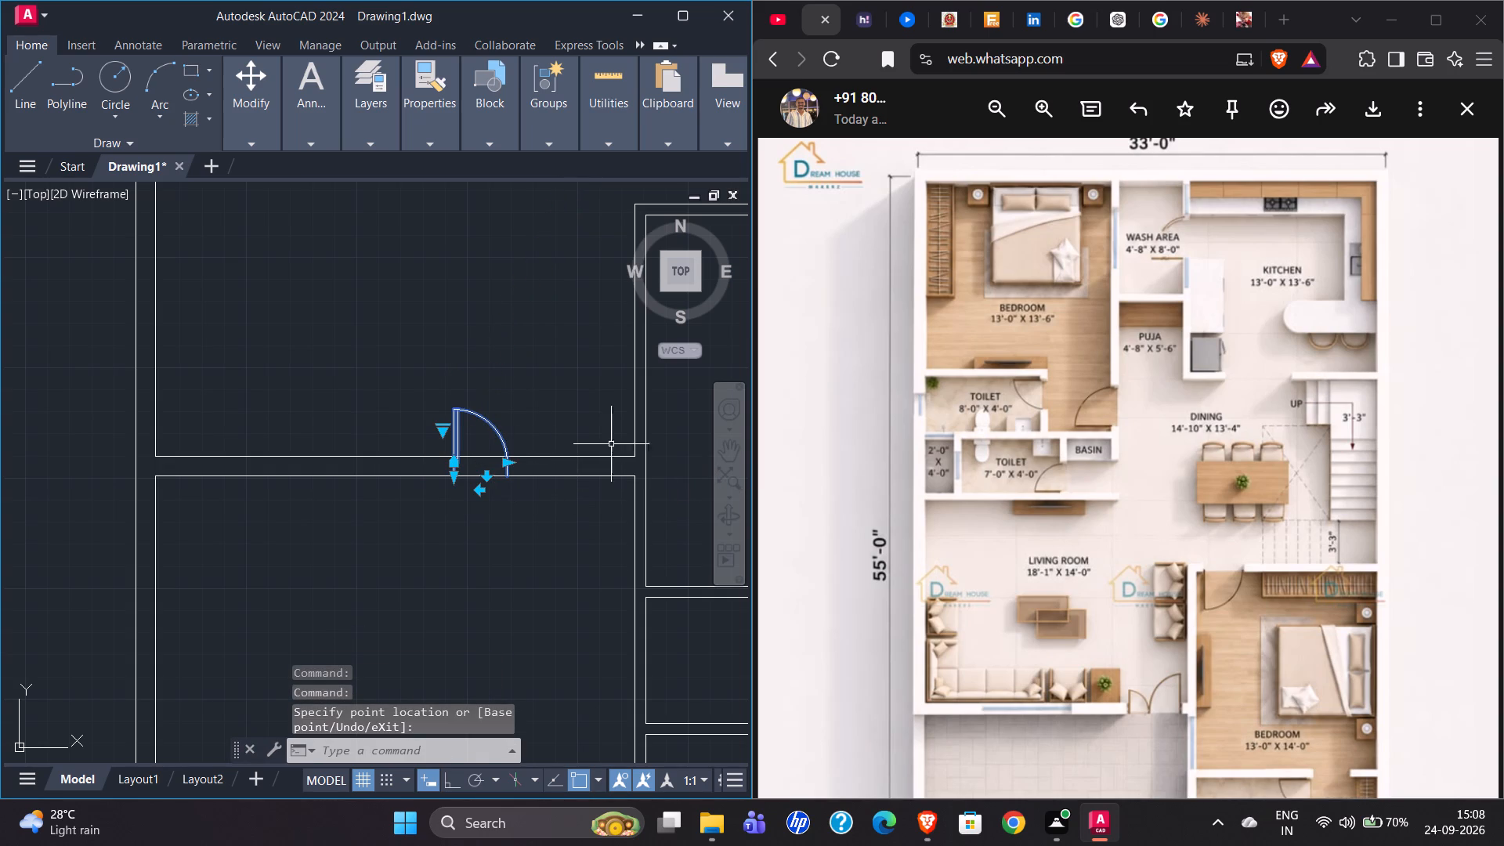
Mirror the narrowed living room door about its east jamb, keeping the source, to form a double door.
{"action": "type", "text": "MI"}
{"action": "key", "text": "Return"}
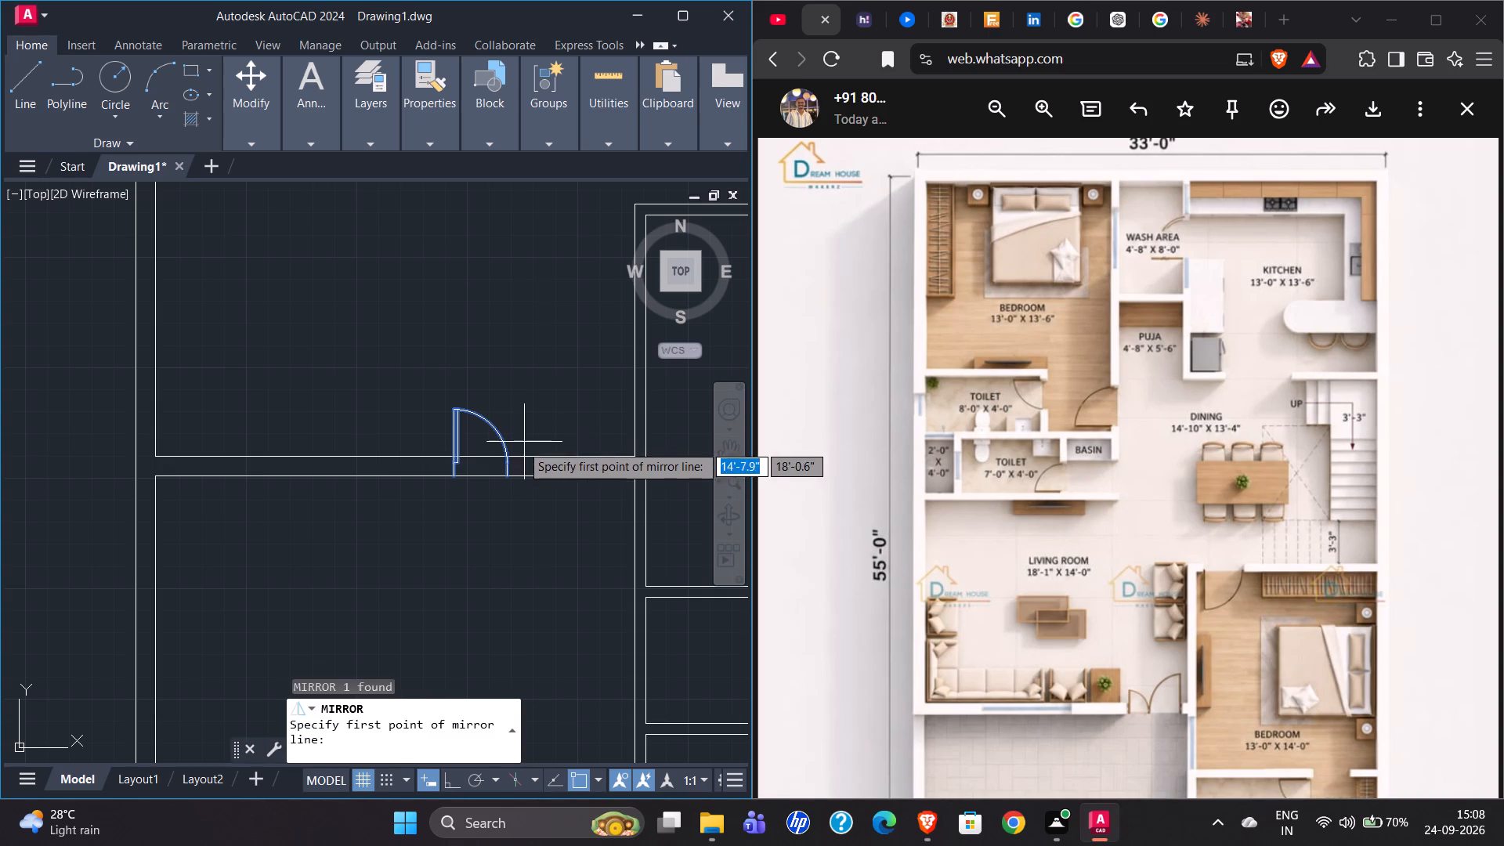
{"action": "left_click", "coordinate": [507, 478]}
{"action": "left_click", "coordinate": [512, 363]}
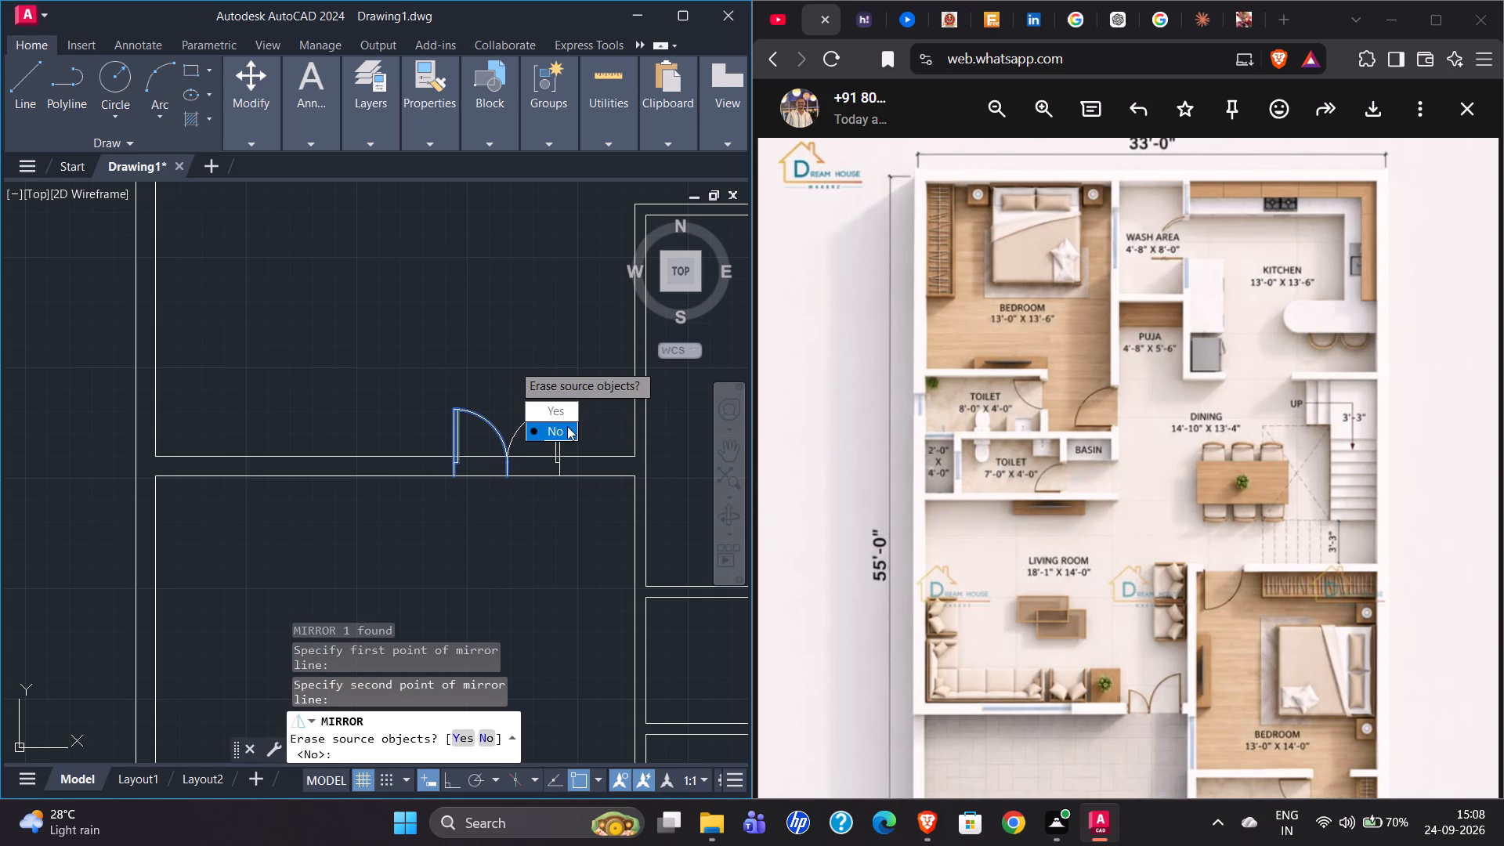
{"action": "left_click_drag", "start_coordinate": [564, 428], "coordinate": [512, 363]}
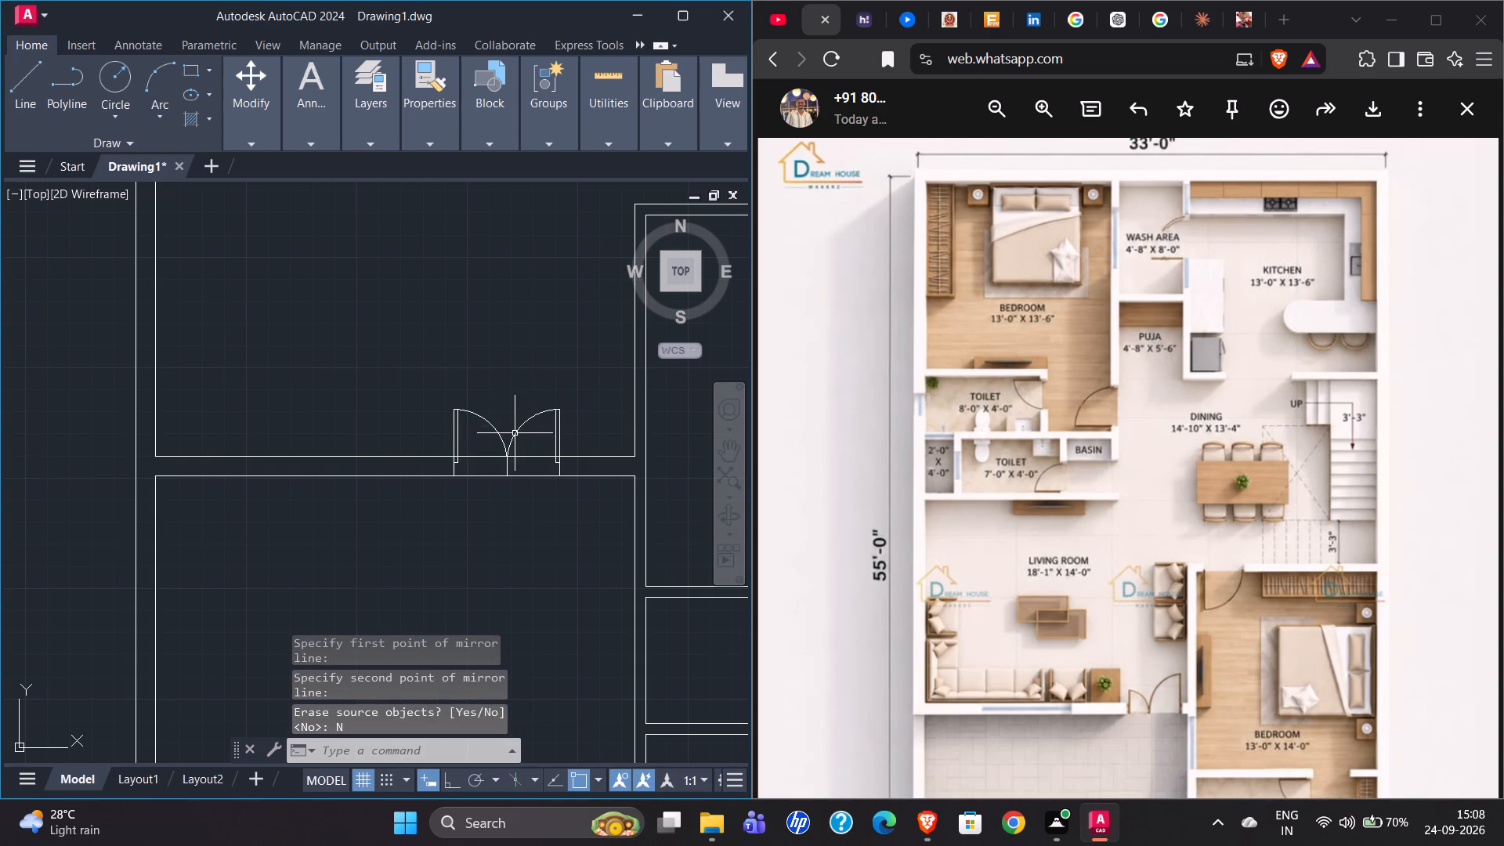
Widen the double door's east leaf to 3', with its hinge on the east jamb, and clear the selection.
{"action": "left_click", "coordinate": [515, 433]}
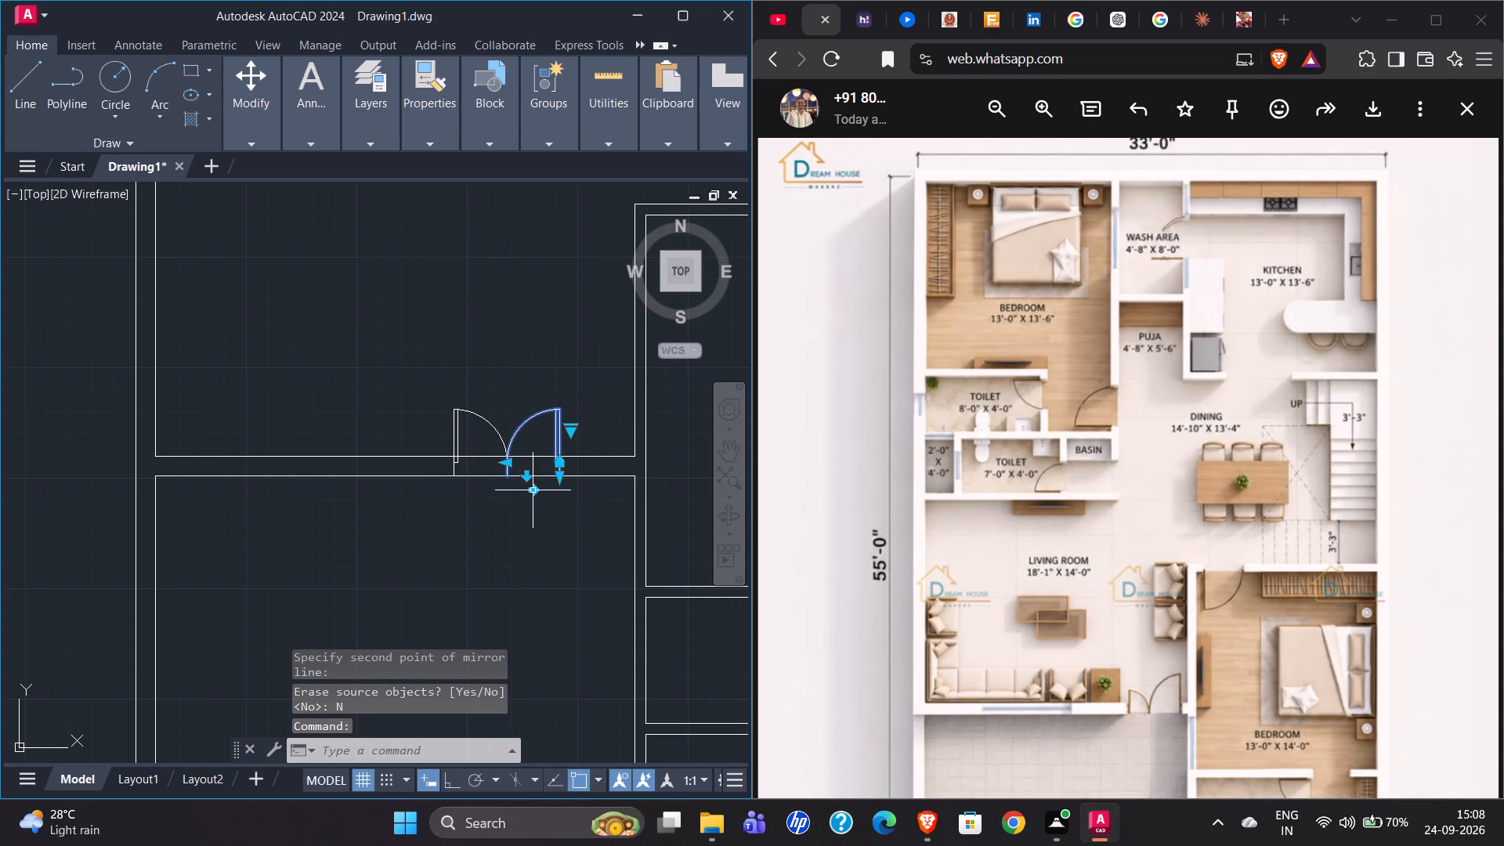
{"action": "left_click", "coordinate": [533, 490]}
{"action": "left_click", "coordinate": [558, 463]}
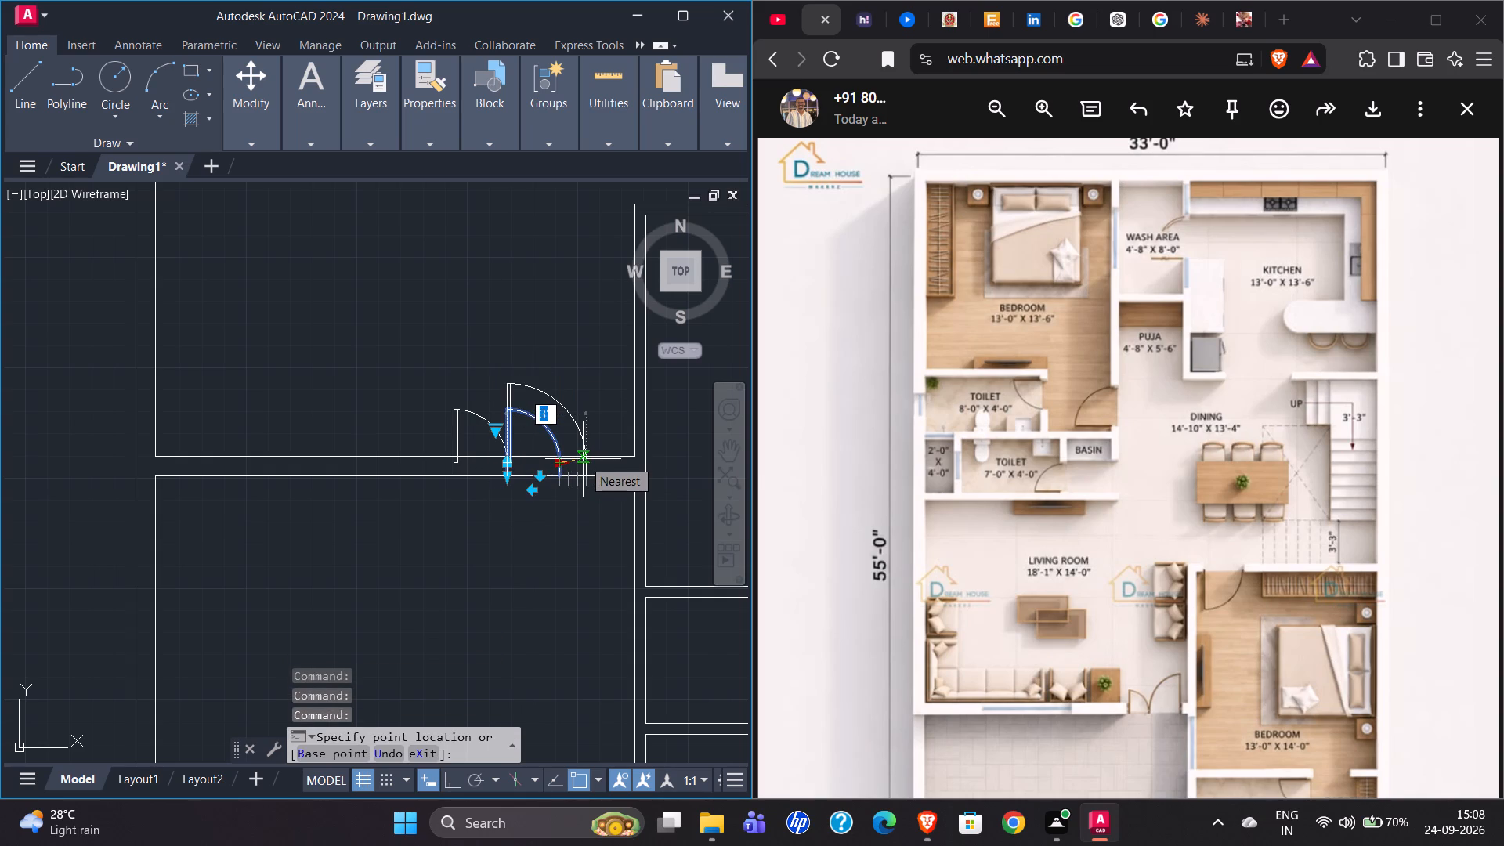
{"action": "left_click", "coordinate": [583, 459]}
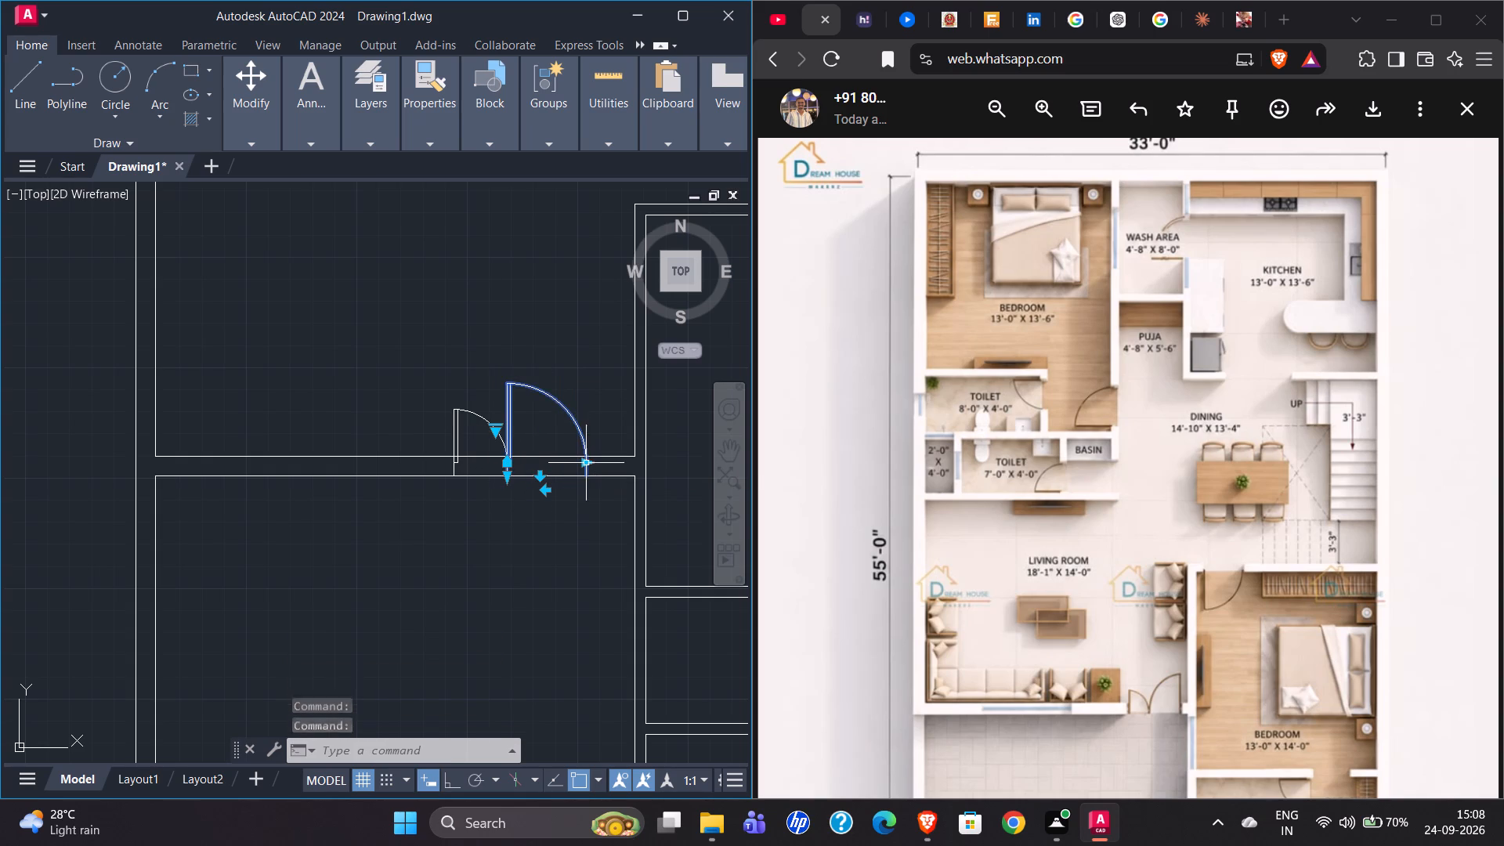
{"action": "left_click", "coordinate": [549, 491]}
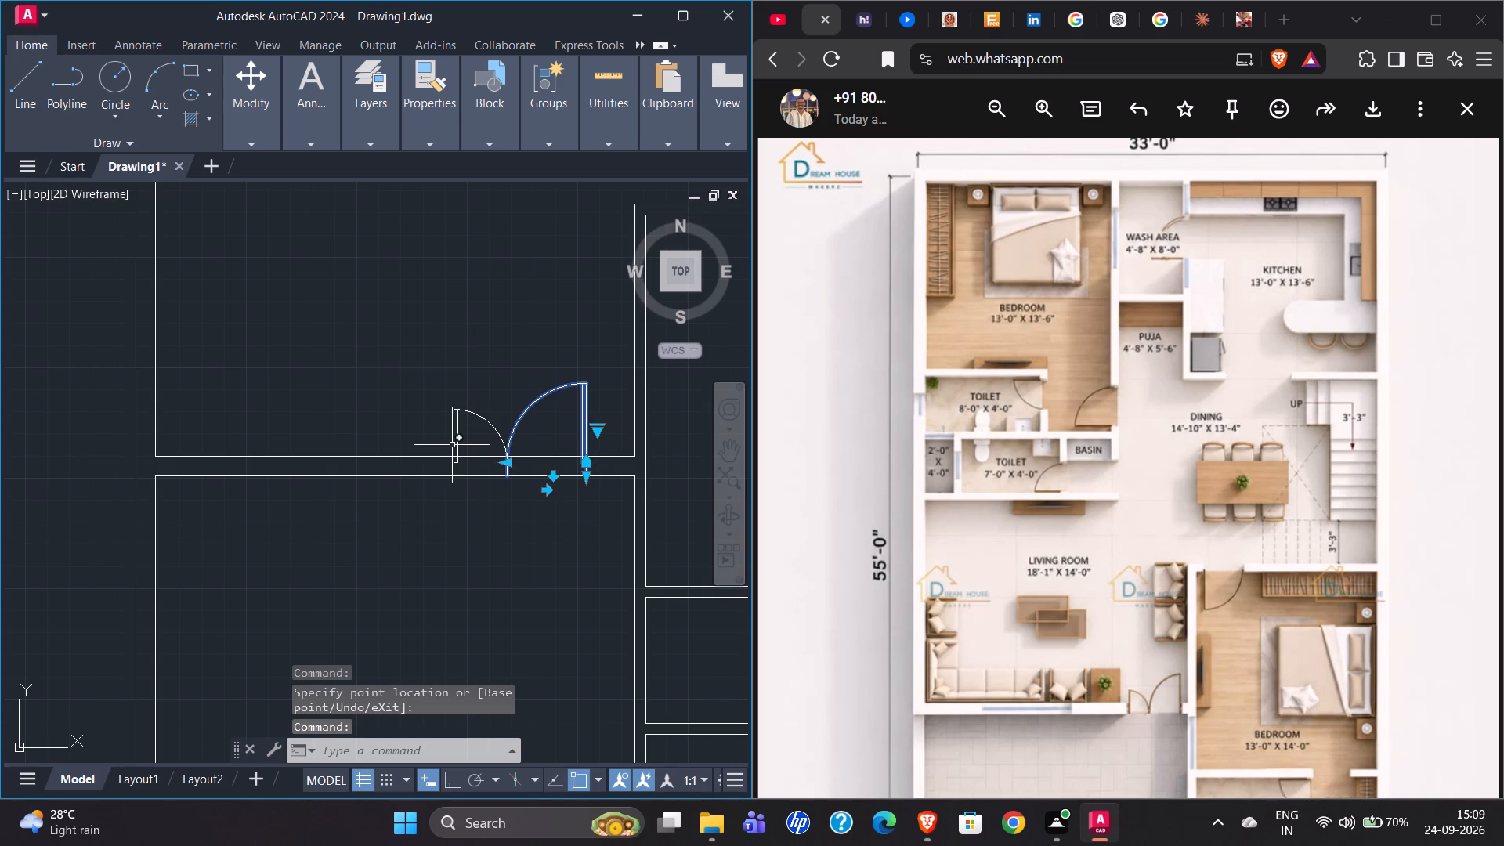
{"action": "left_click", "coordinate": [452, 445]}
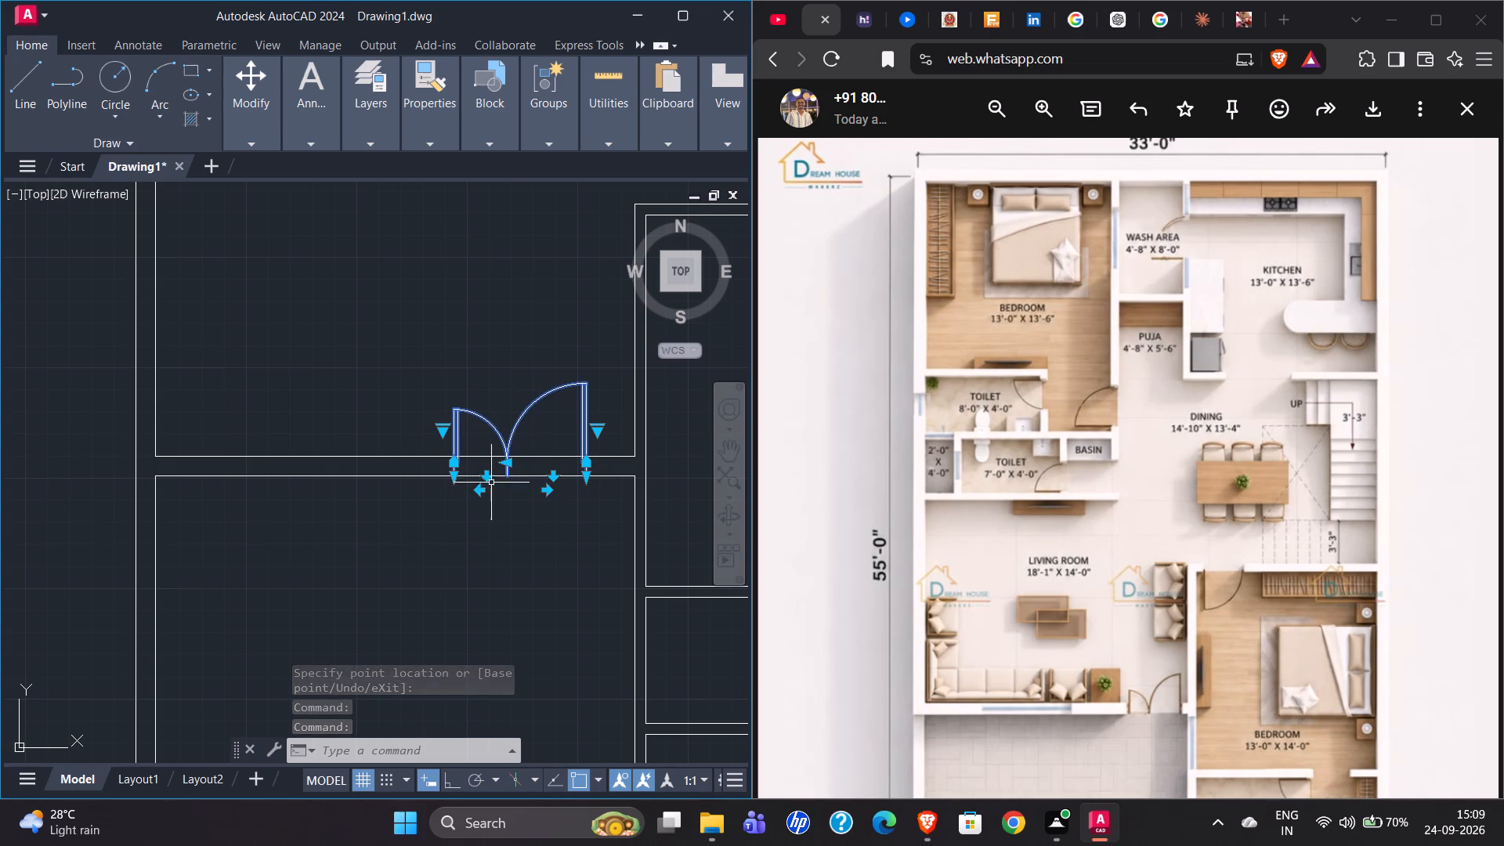
{"action": "key", "text": "Escape"}
Move both leaves of the double door slightly east along the living room's south wall, closer to the southeast corner.
{"action": "scroll", "coordinate": [475, 493], "scroll_direction": "down", "scroll_amount": 1}
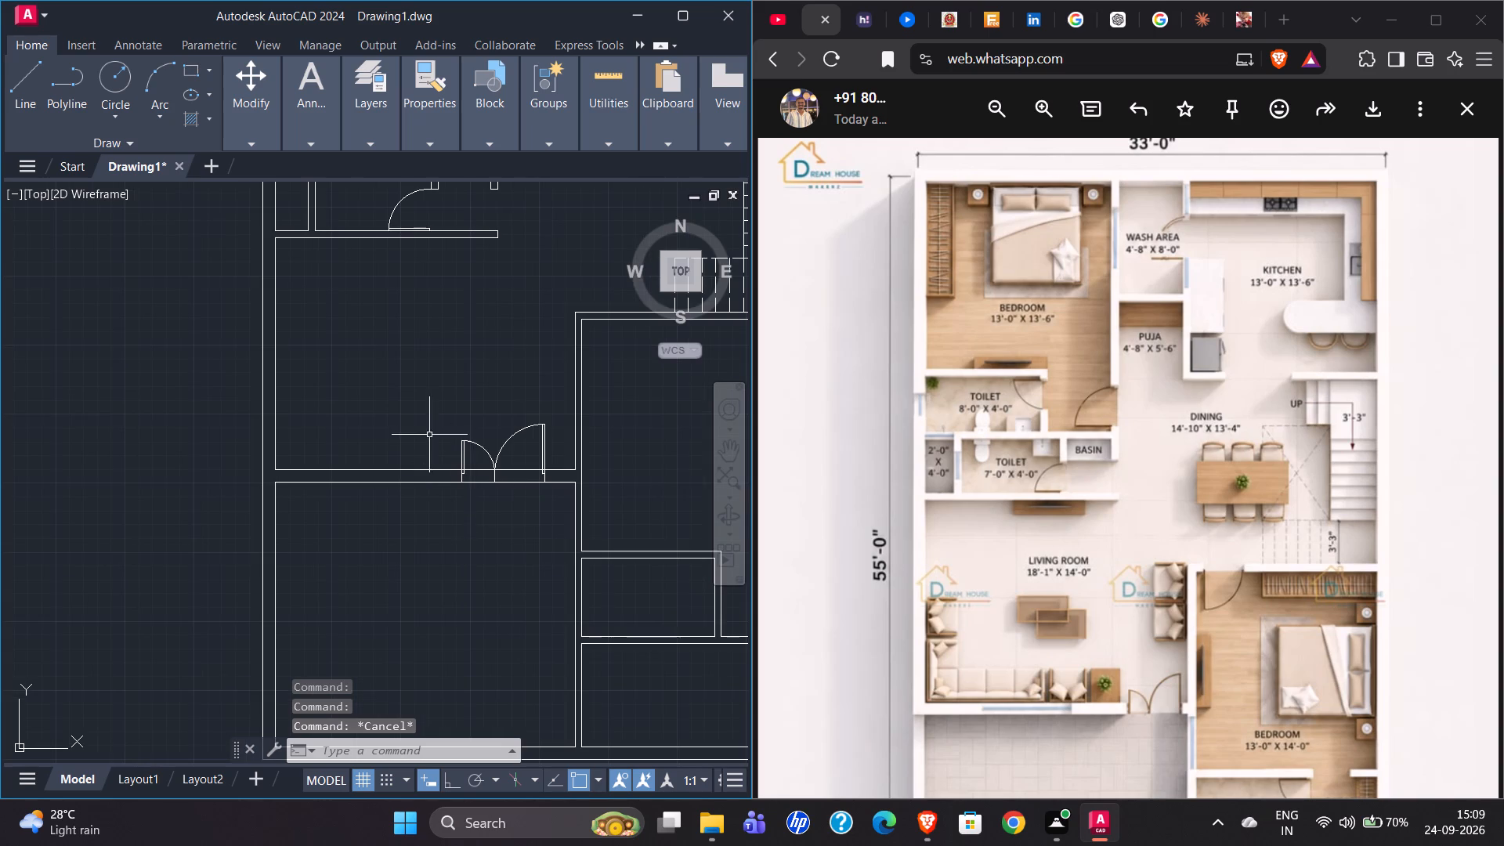
{"action": "scroll", "coordinate": [421, 403], "scroll_direction": "up", "scroll_amount": 2}
{"action": "scroll", "coordinate": [367, 464], "scroll_direction": "down", "scroll_amount": 1}
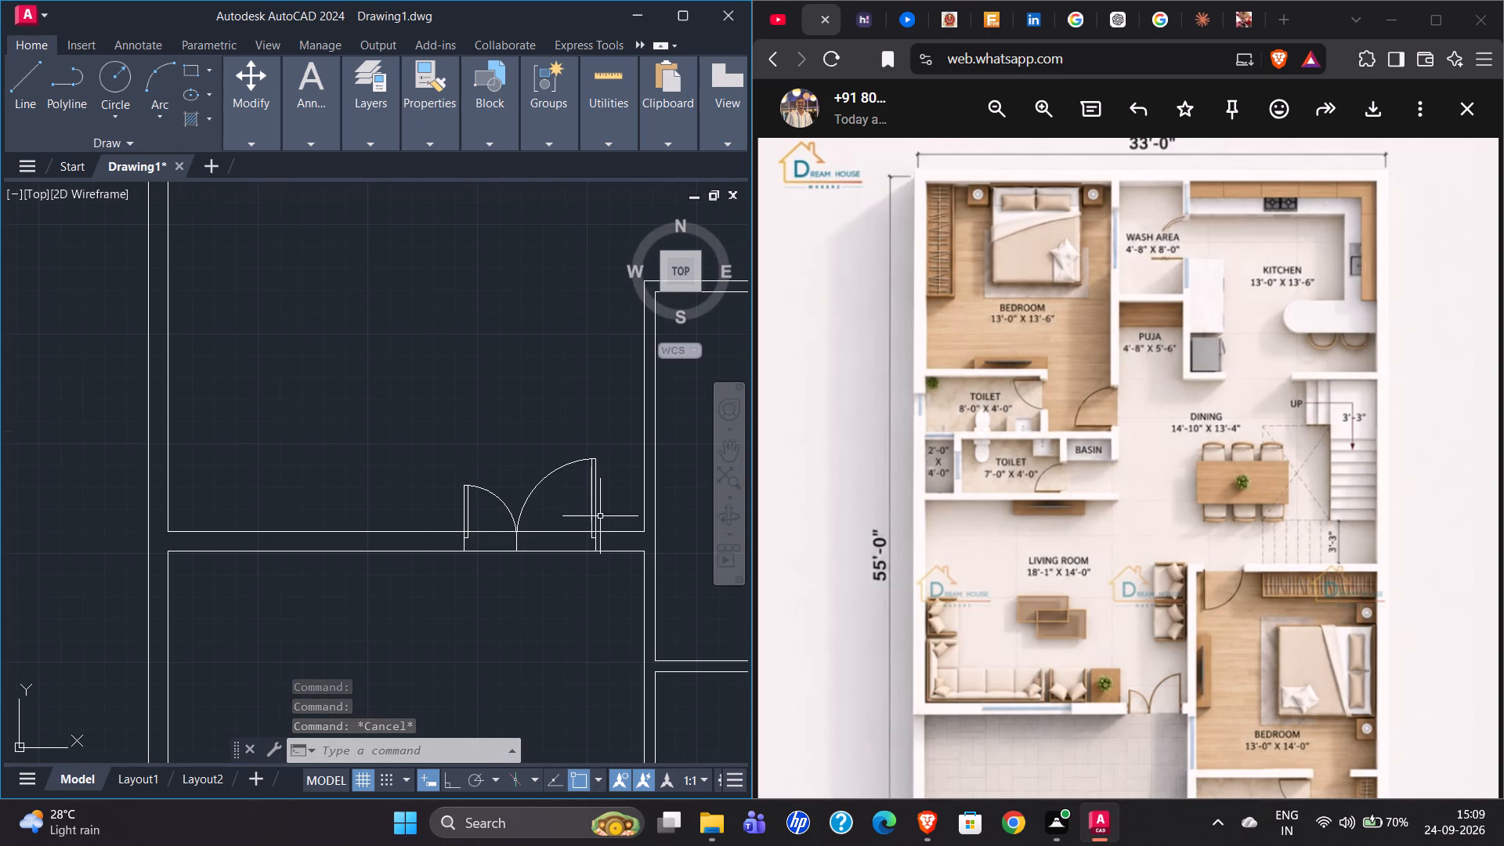
{"action": "scroll", "coordinate": [567, 418], "scroll_direction": "up", "scroll_amount": 1}
{"action": "scroll", "coordinate": [504, 439], "scroll_direction": "down", "scroll_amount": 2}
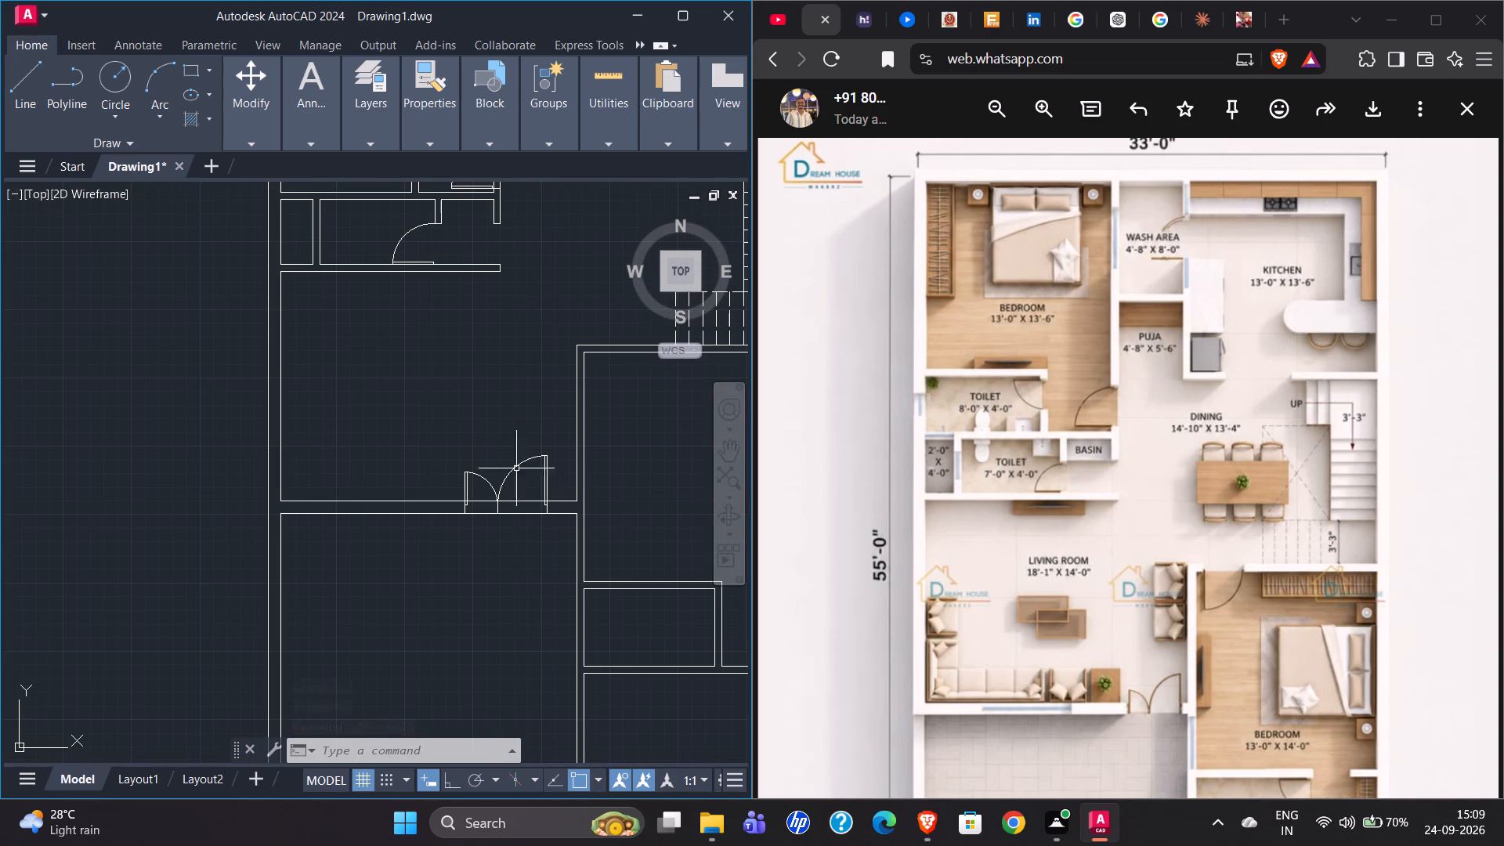
{"action": "left_click", "coordinate": [470, 479]}
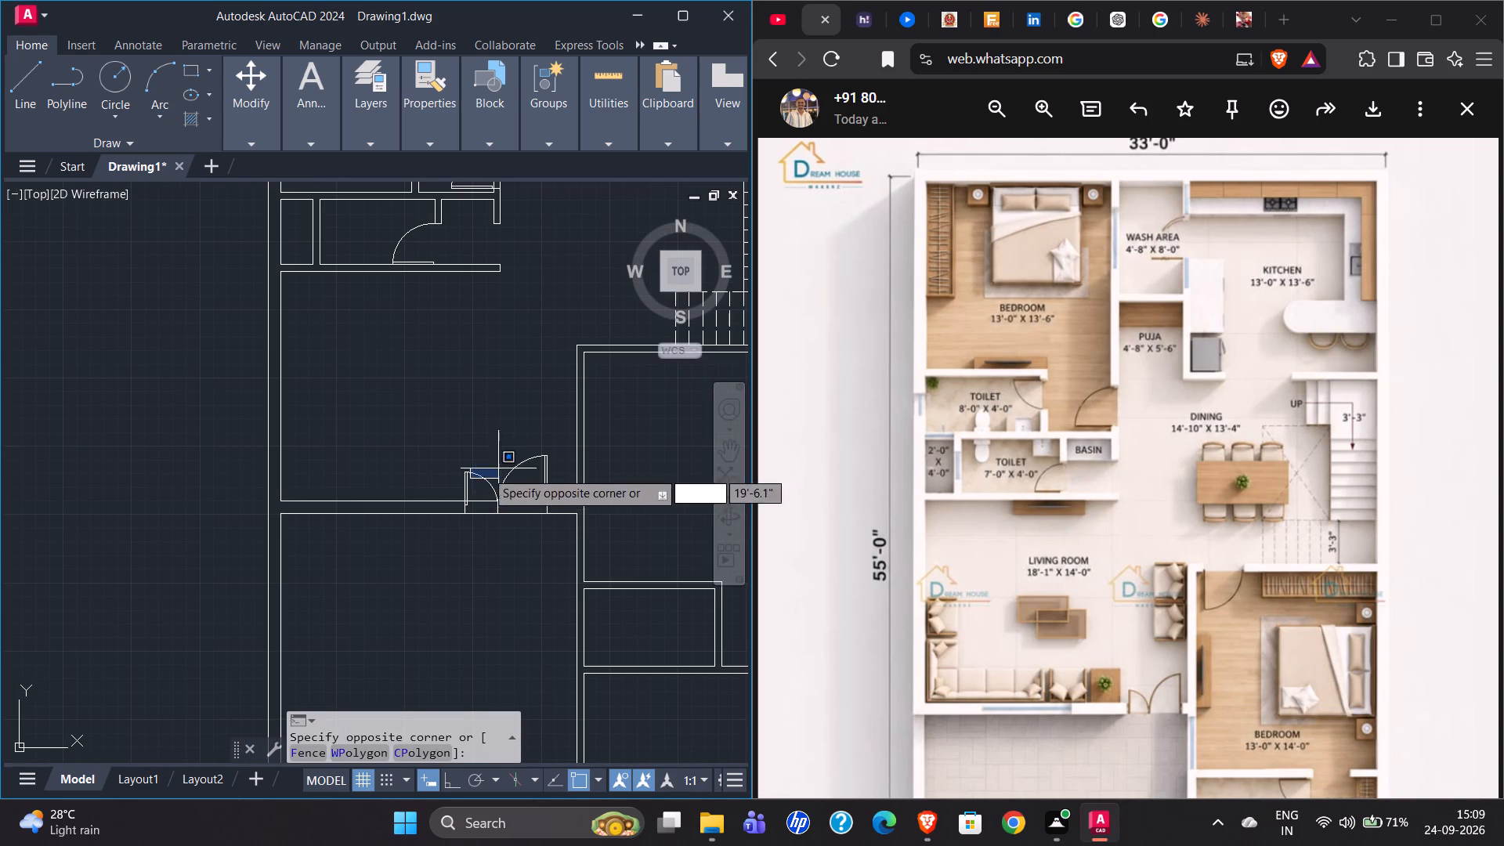
{"action": "left_click", "coordinate": [442, 479]}
{"action": "left_click", "coordinate": [544, 462]}
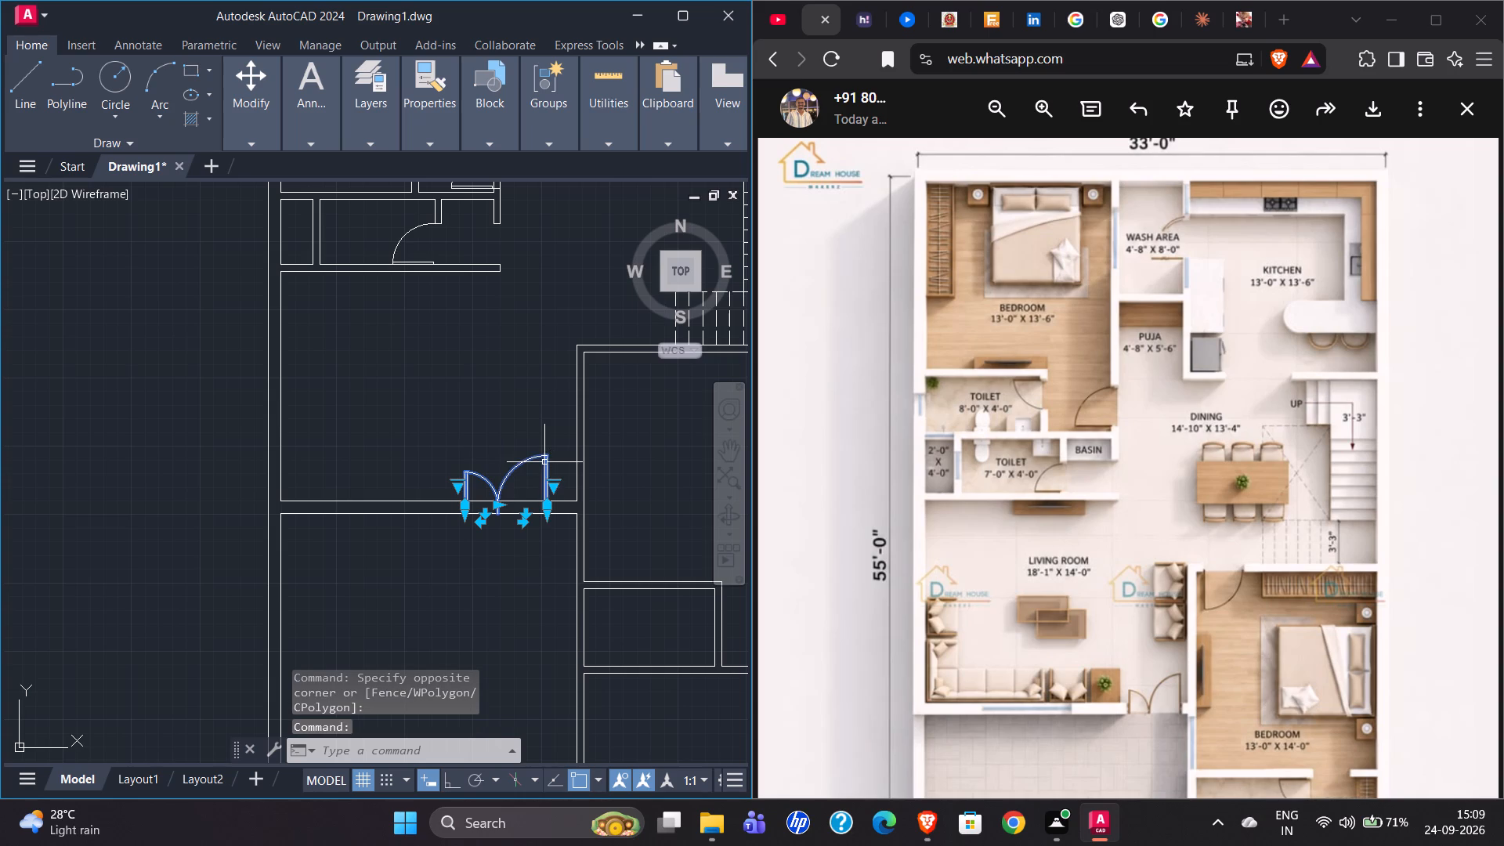
{"action": "key", "text": "m"}
{"action": "key", "text": "Return"}
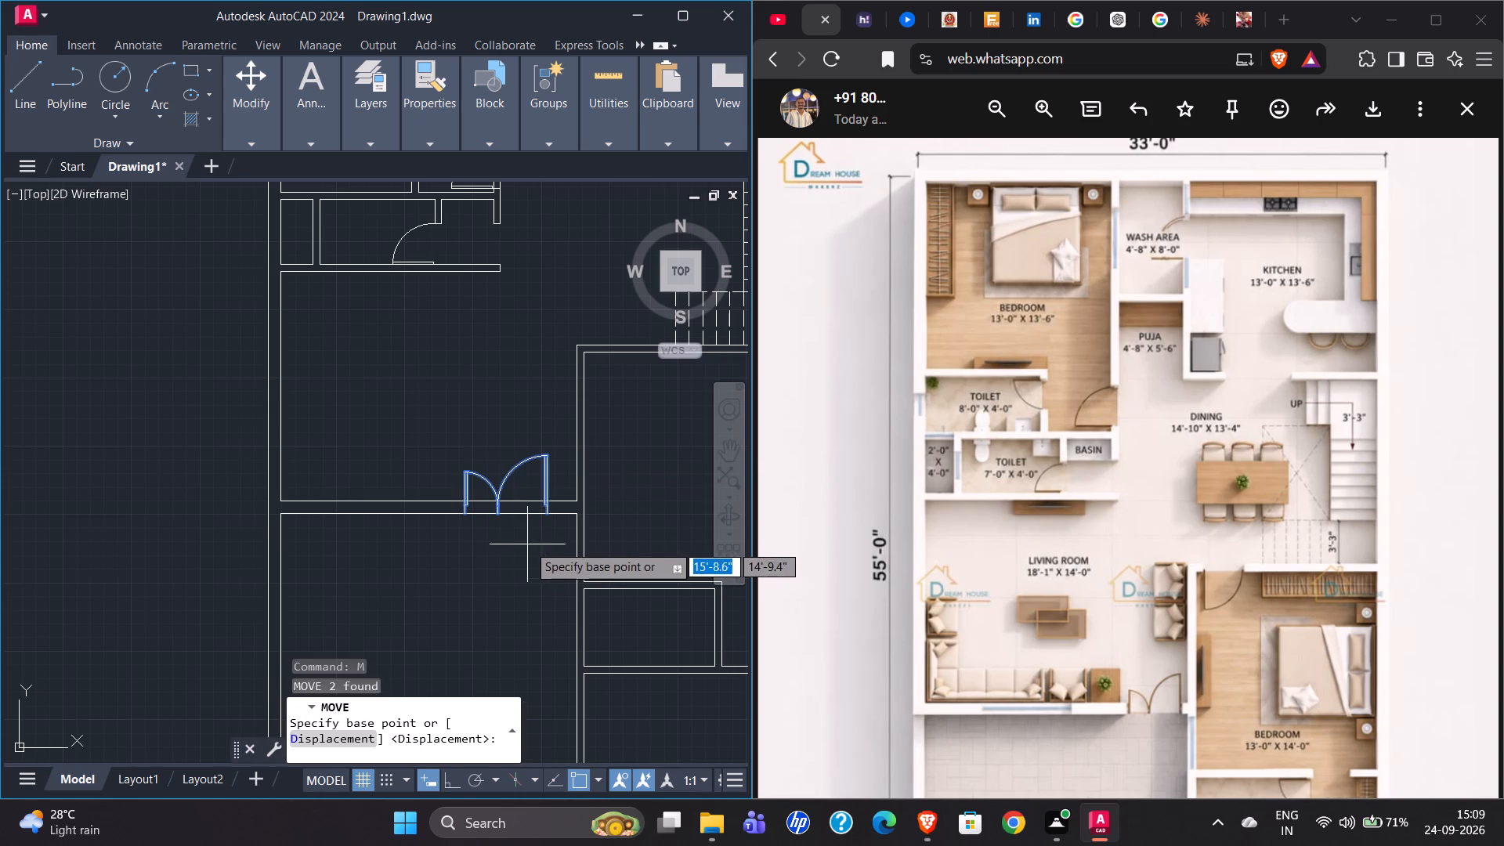
{"action": "scroll", "coordinate": [544, 515], "scroll_direction": "up", "scroll_amount": 2}
{"action": "left_click", "coordinate": [551, 512]}
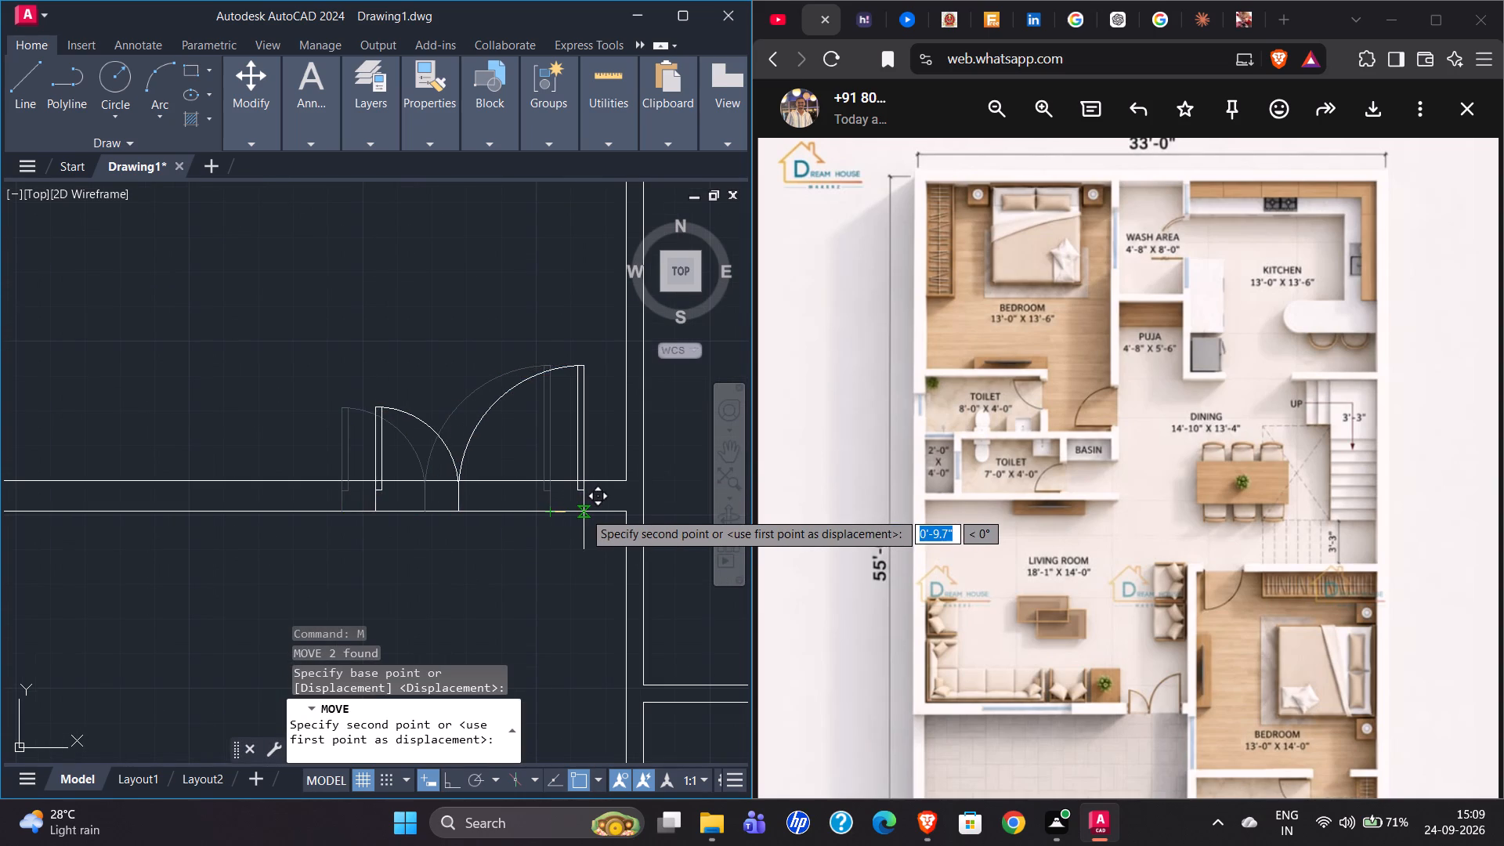
{"action": "left_click", "coordinate": [592, 511]}
Move the east spare door from the kitchen to the north wall of the southeast bedroom, at its northwest corner.
{"action": "scroll", "coordinate": [379, 503], "scroll_direction": "down", "scroll_amount": 2}
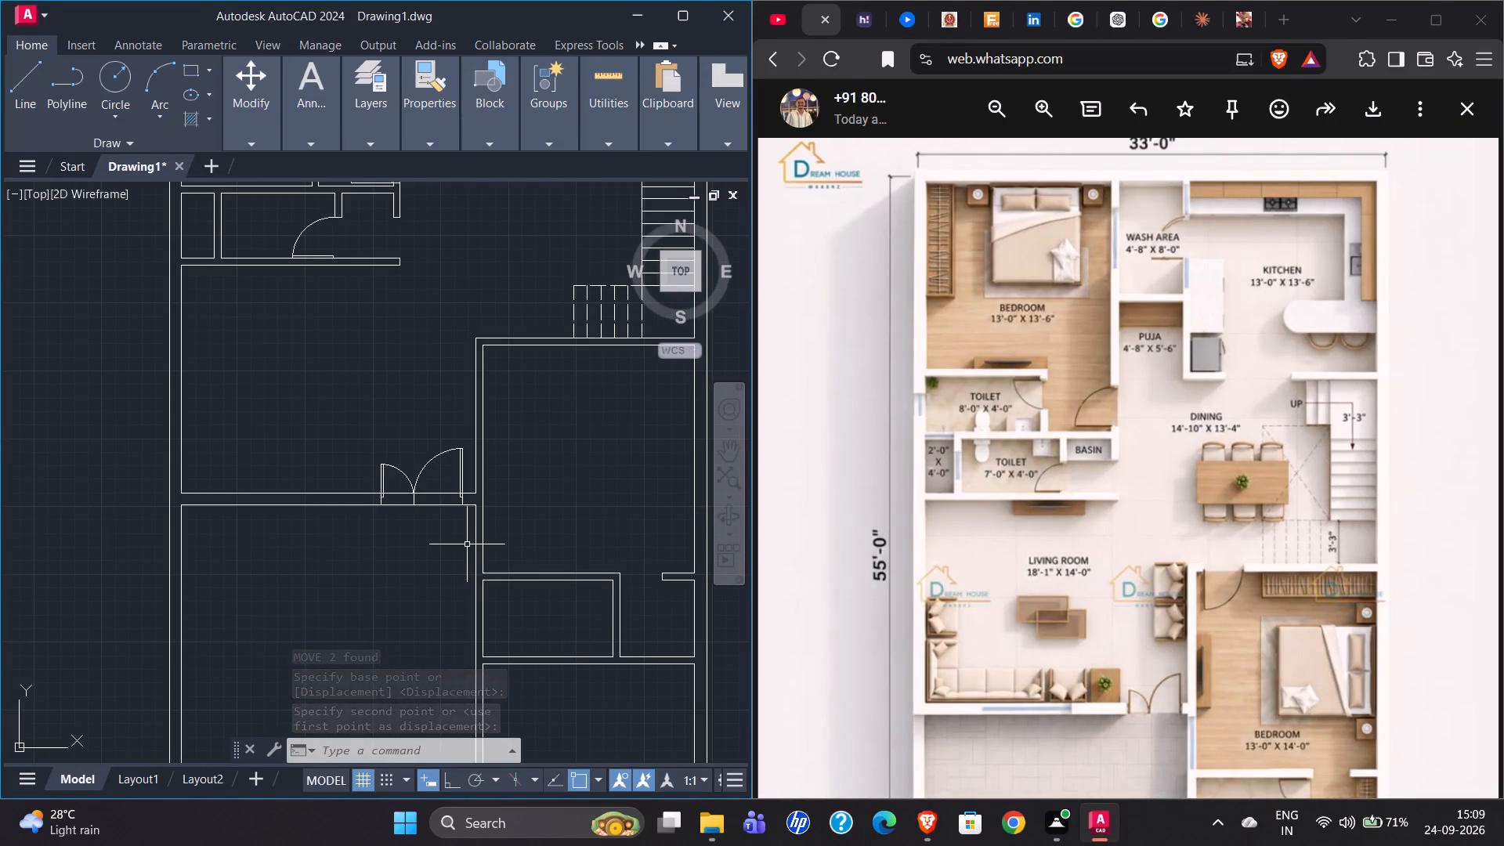
{"action": "scroll", "coordinate": [282, 468], "scroll_direction": "down", "scroll_amount": 2}
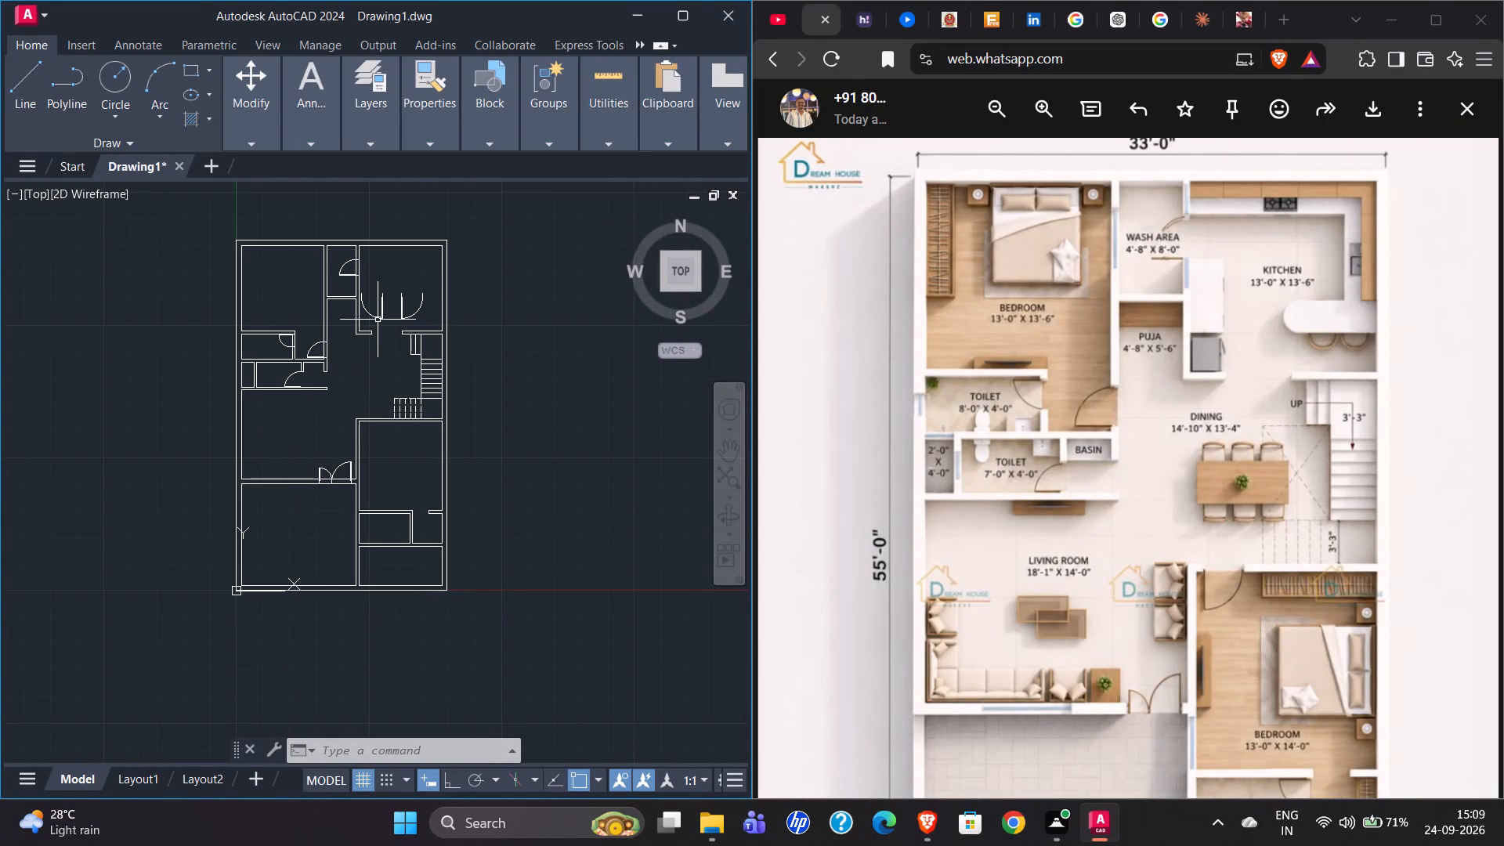
{"action": "scroll", "coordinate": [378, 320], "scroll_direction": "up", "scroll_amount": 2}
{"action": "left_click", "coordinate": [440, 296]}
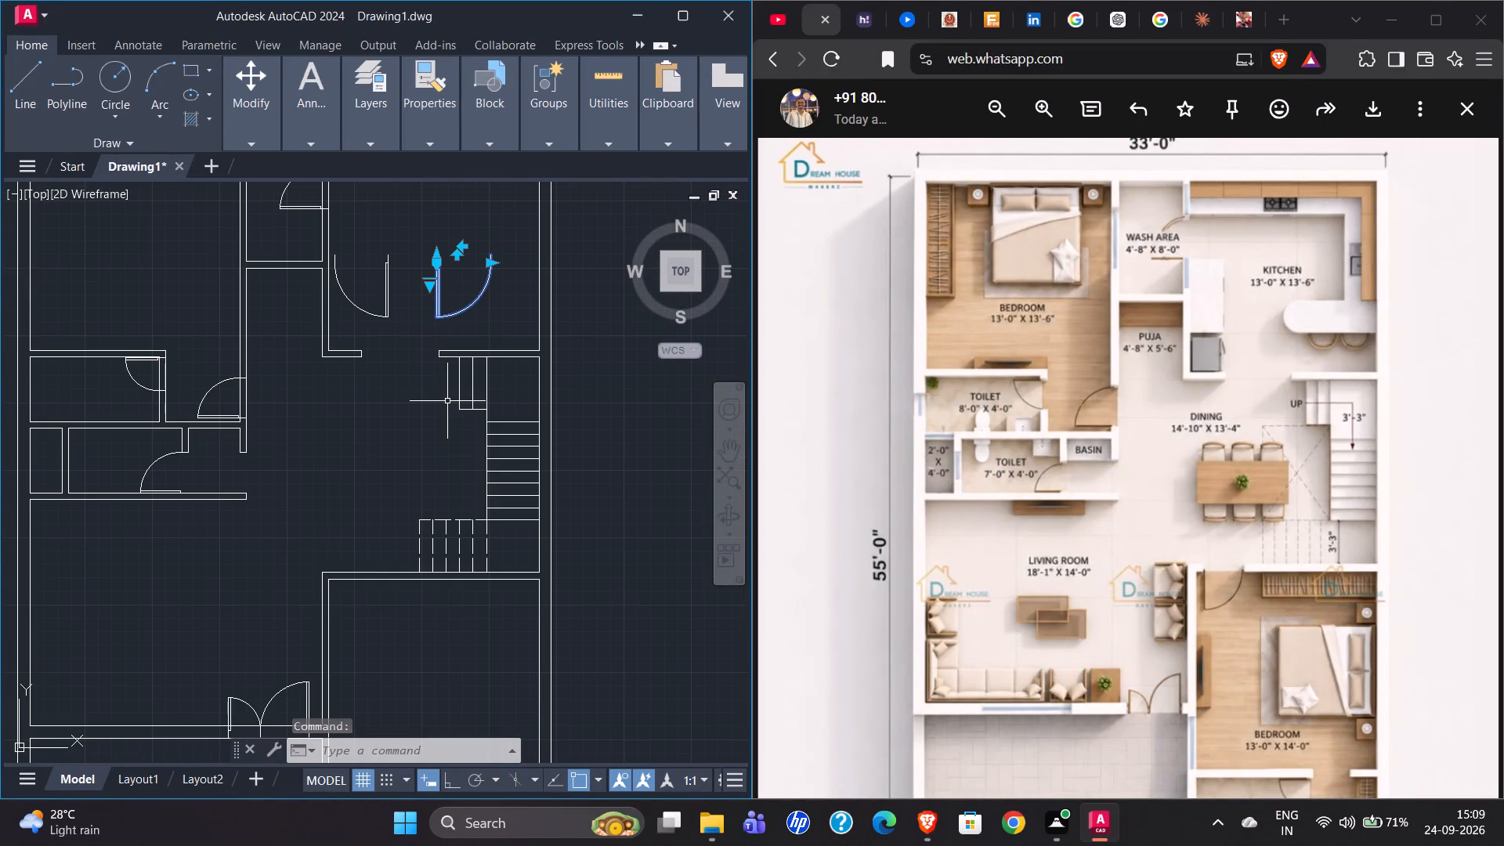
{"action": "key", "text": "m"}
{"action": "key", "text": "Return"}
{"action": "left_click", "coordinate": [439, 253]}
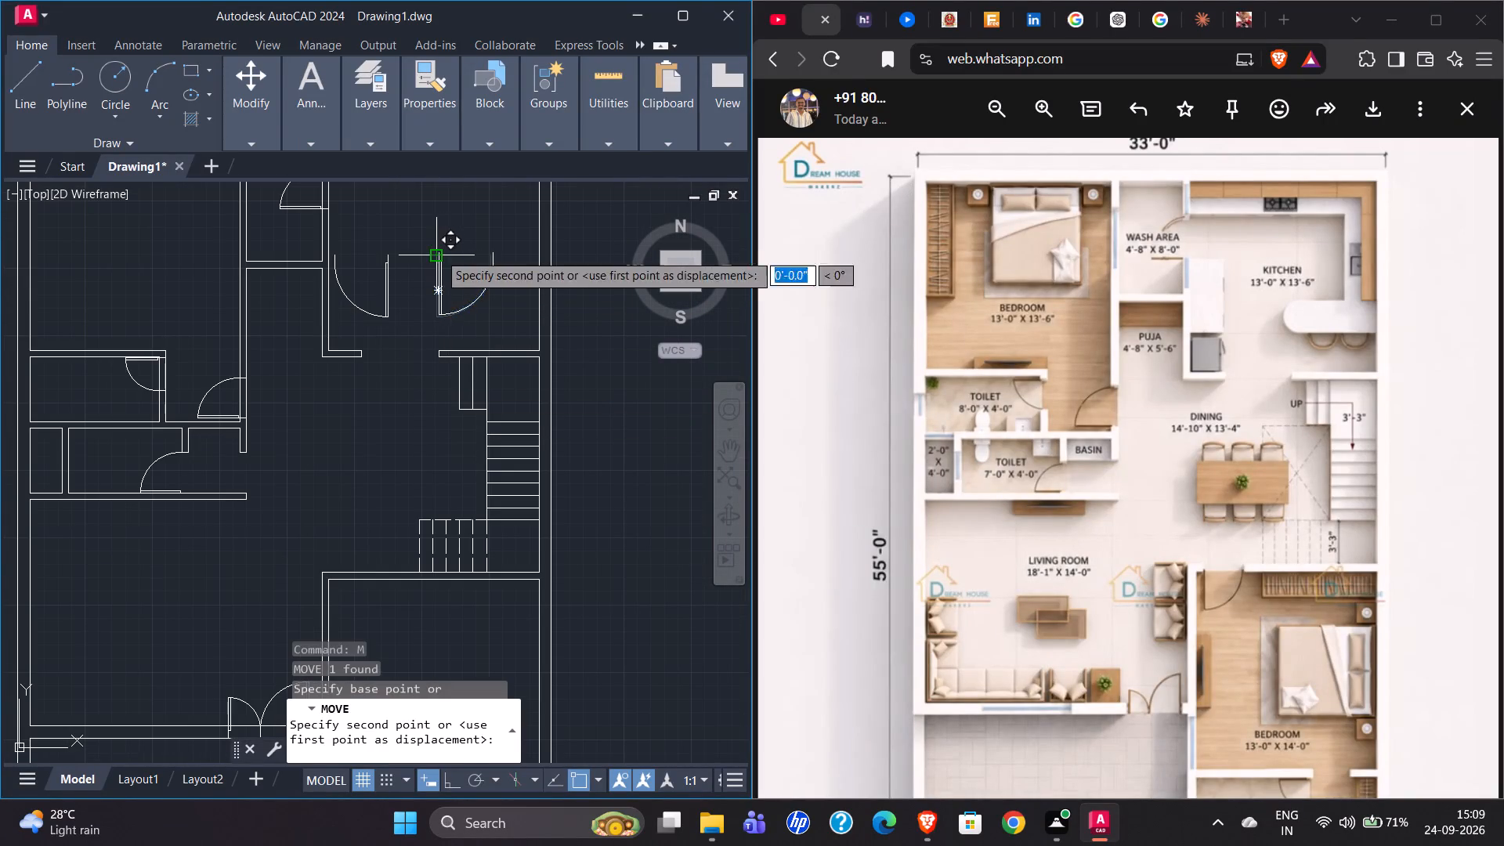
{"action": "left_click", "coordinate": [337, 574]}
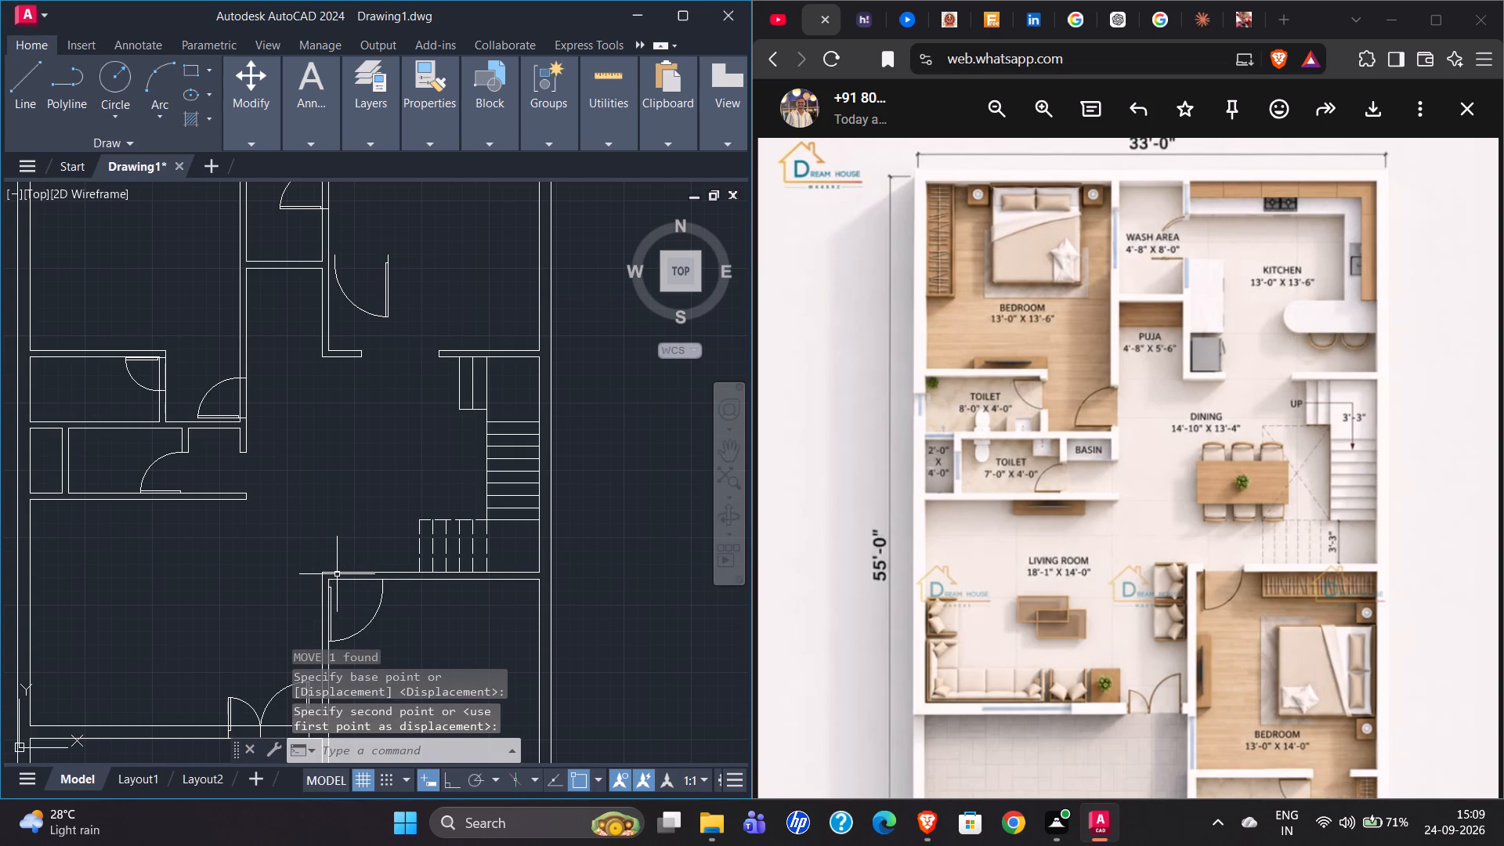
Shift the southeast bedroom door slightly east of the west wall, aligning it with the north wall's outer line.
{"action": "scroll", "coordinate": [324, 468], "scroll_direction": "down", "scroll_amount": 1}
{"action": "scroll", "coordinate": [331, 582], "scroll_direction": "up", "scroll_amount": 4}
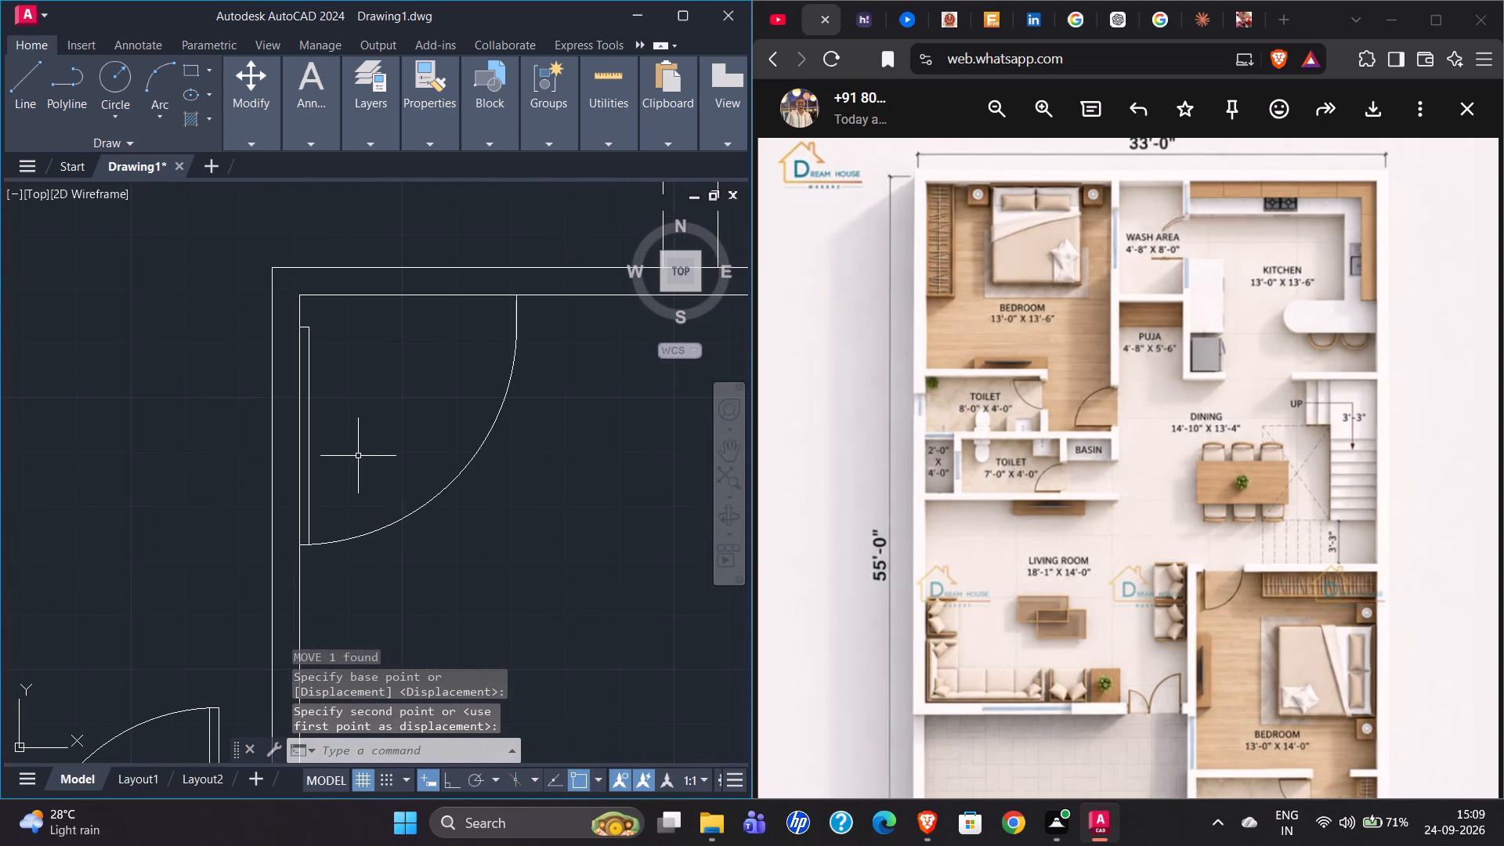
{"action": "left_click", "coordinate": [308, 398]}
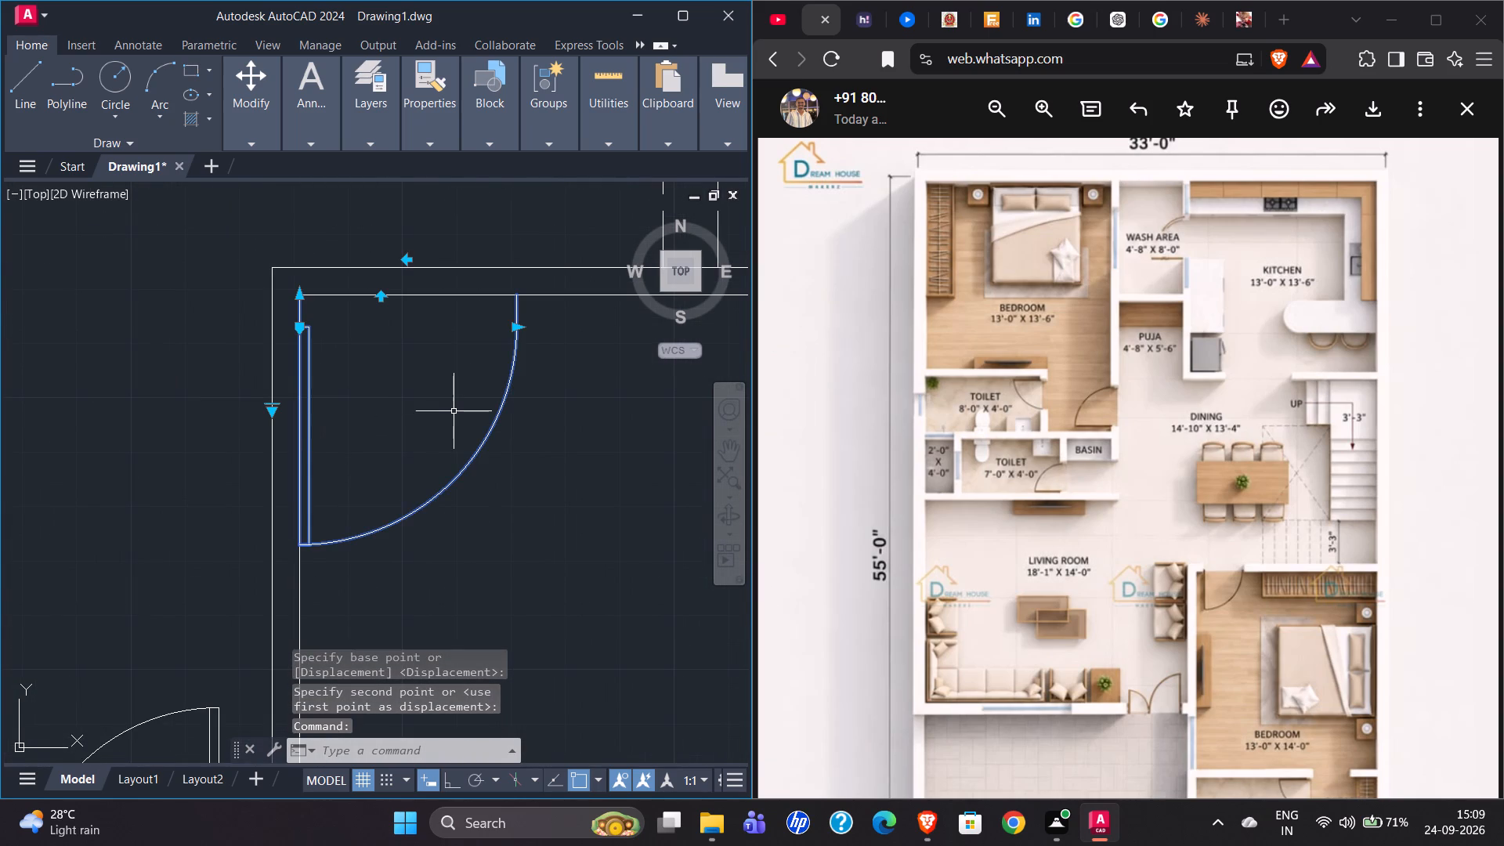
{"action": "key", "text": "m"}
{"action": "key", "text": "Return"}
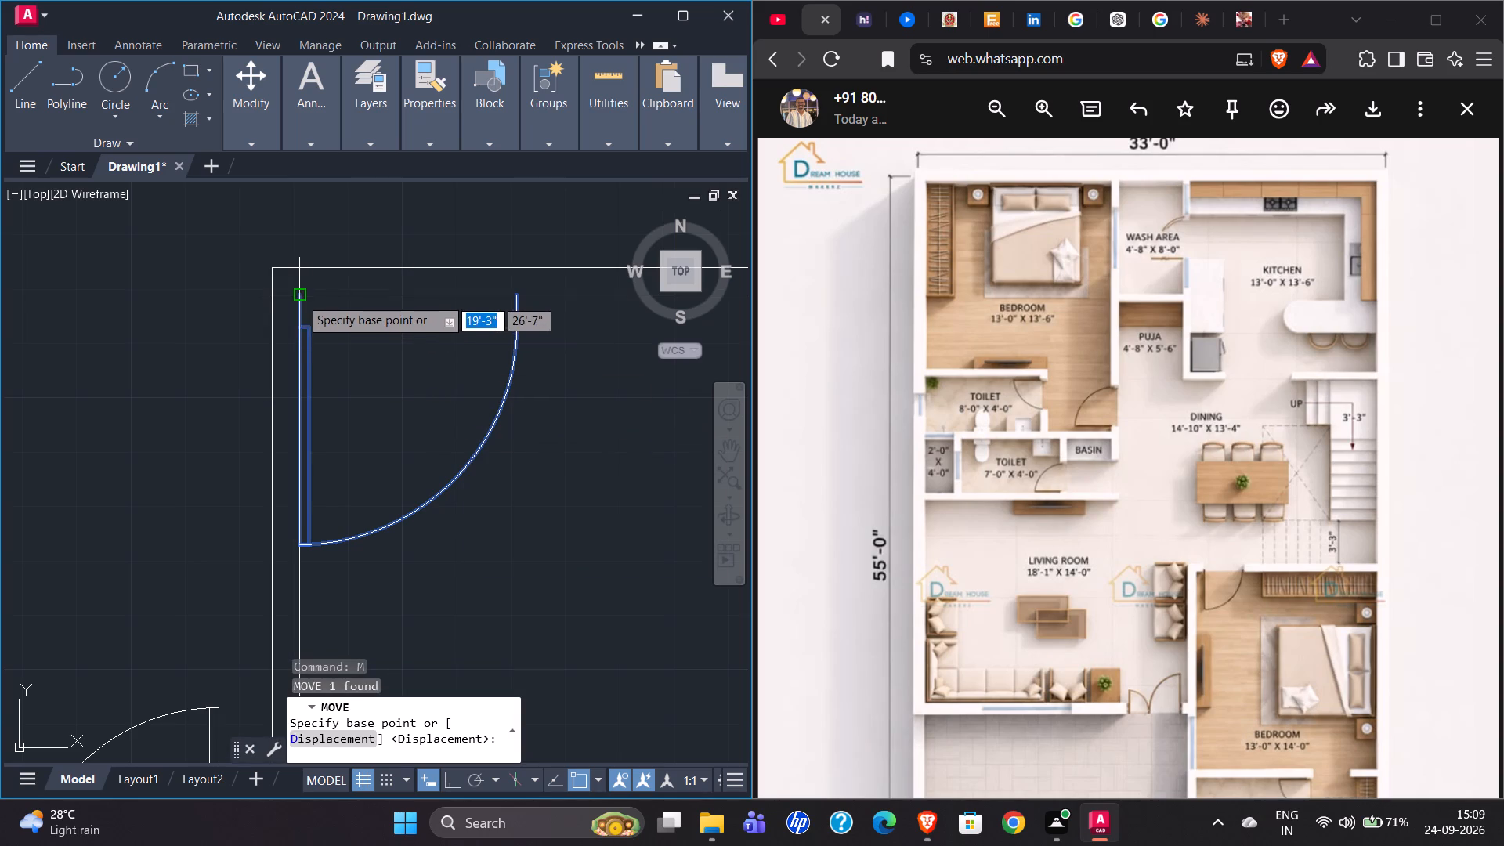
{"action": "left_click", "coordinate": [300, 296]}
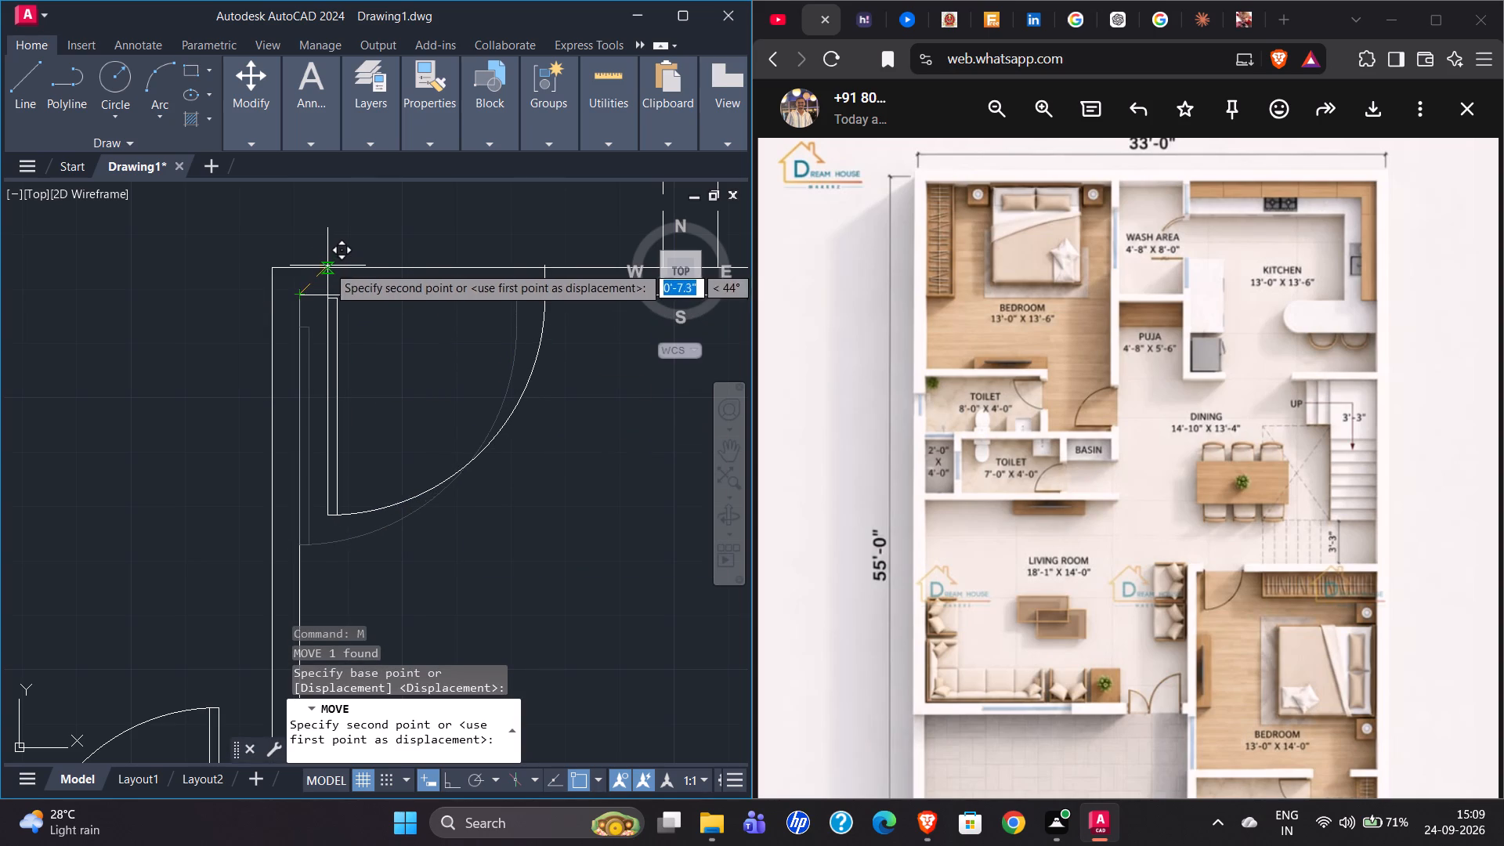
{"action": "left_click", "coordinate": [316, 268]}
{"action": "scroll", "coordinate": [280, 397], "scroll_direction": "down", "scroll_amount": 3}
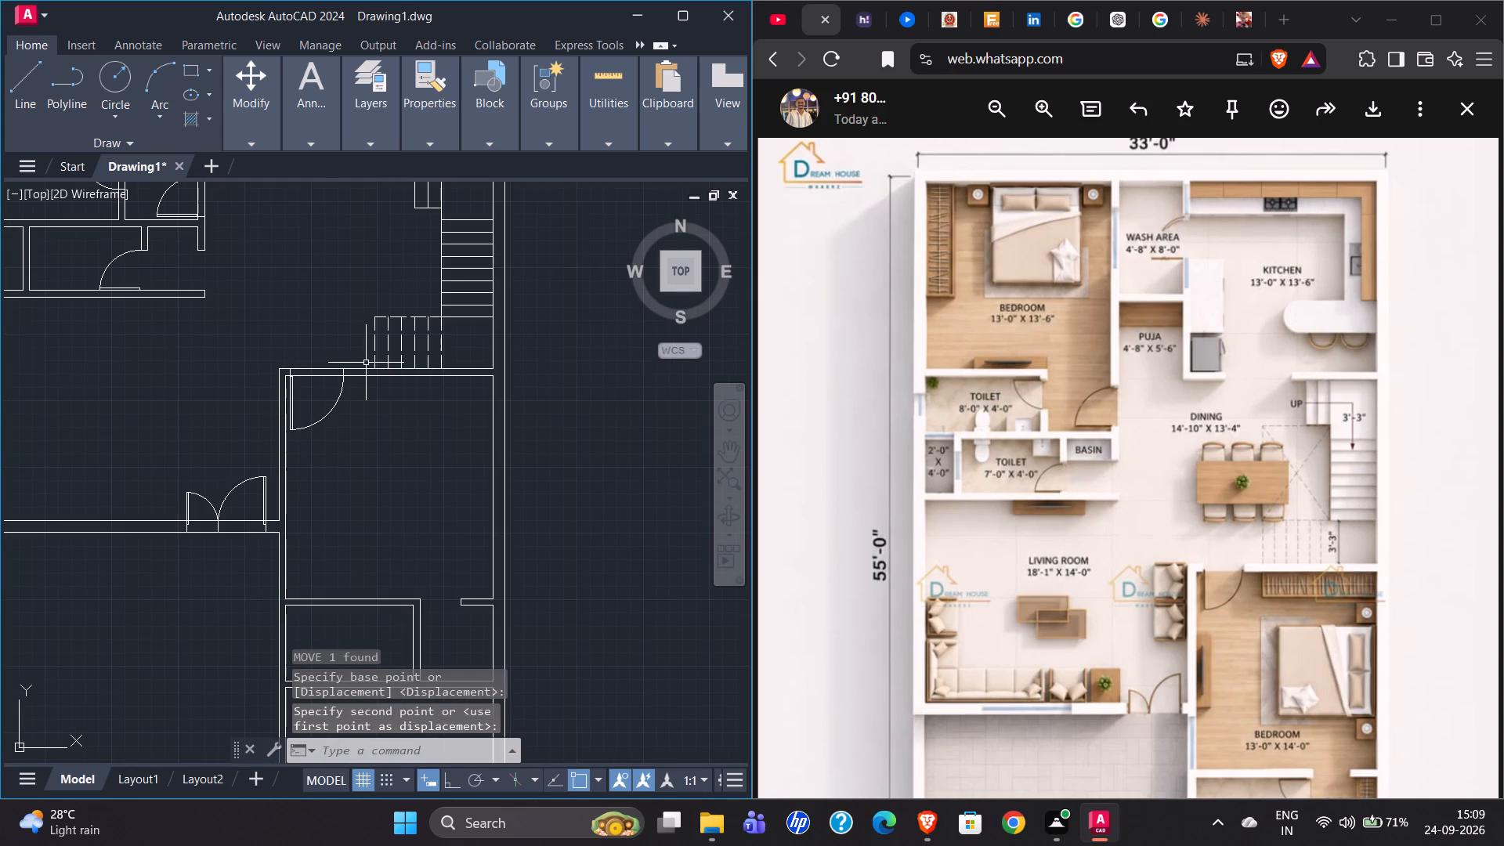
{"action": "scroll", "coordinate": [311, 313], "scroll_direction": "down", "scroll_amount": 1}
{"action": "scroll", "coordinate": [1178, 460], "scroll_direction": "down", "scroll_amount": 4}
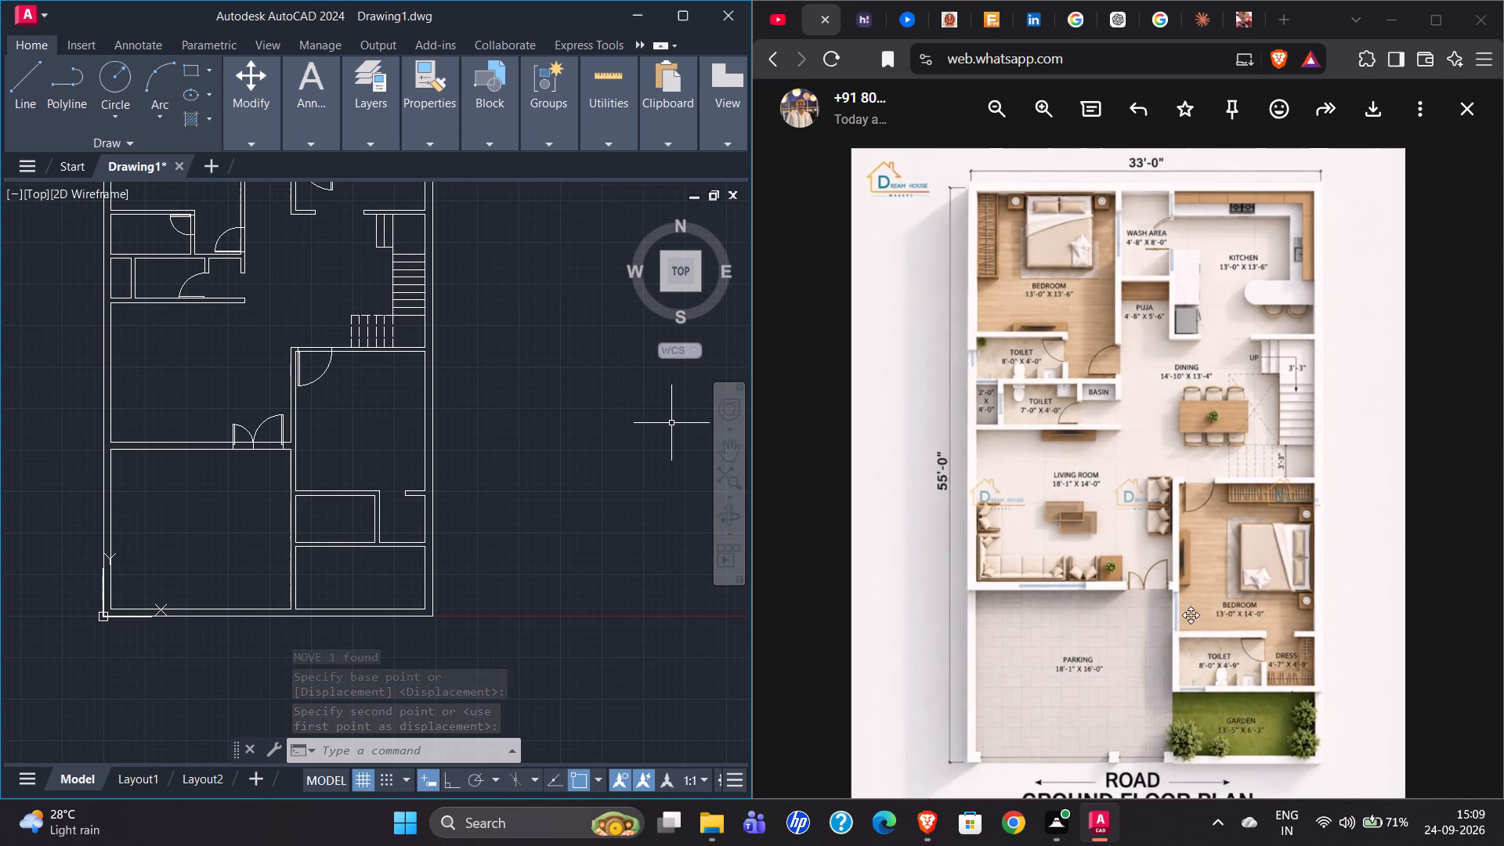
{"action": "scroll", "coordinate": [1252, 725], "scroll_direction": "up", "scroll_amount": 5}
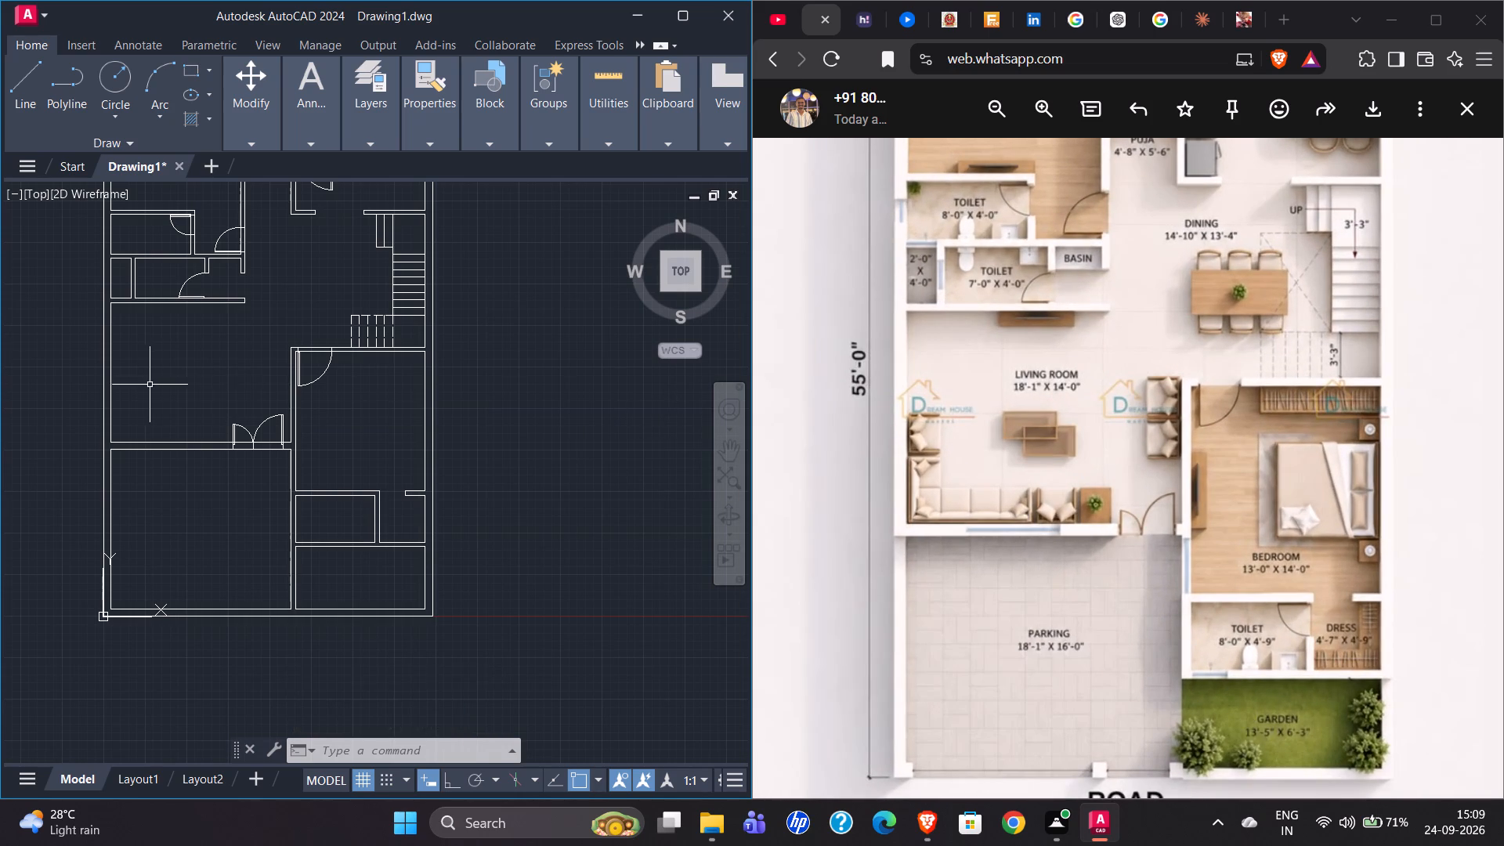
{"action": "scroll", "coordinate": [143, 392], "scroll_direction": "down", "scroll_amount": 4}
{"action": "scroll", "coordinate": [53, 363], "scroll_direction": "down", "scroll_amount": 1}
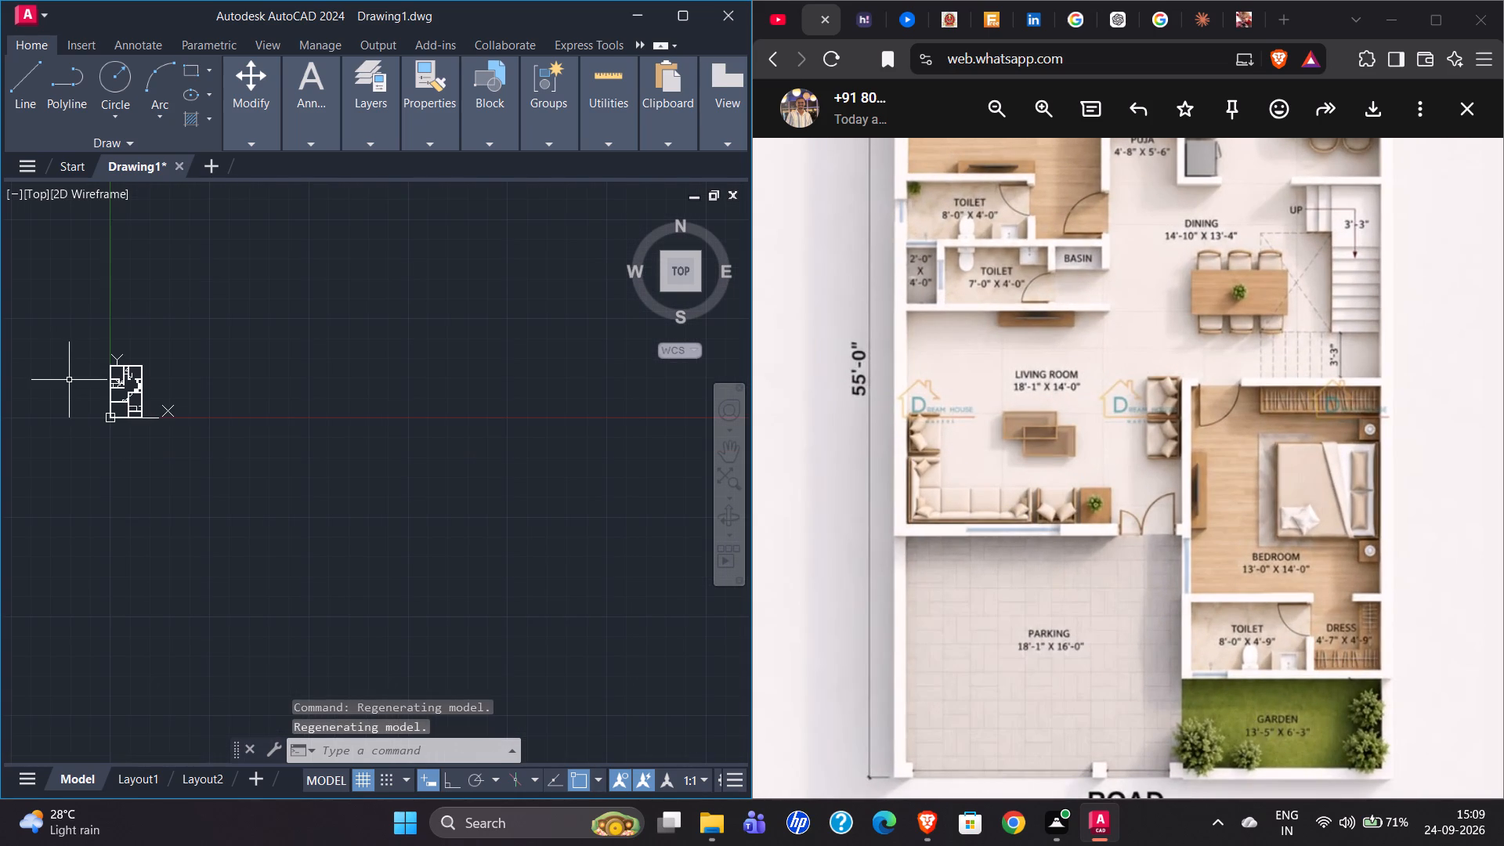
Copy the door of the 8'-0" x 4'-0" toilet to the southeast toilet's east wall, at the wall's north end.
{"action": "scroll", "coordinate": [70, 400], "scroll_direction": "down", "scroll_amount": 1}
{"action": "scroll", "coordinate": [103, 381], "scroll_direction": "up", "scroll_amount": 2}
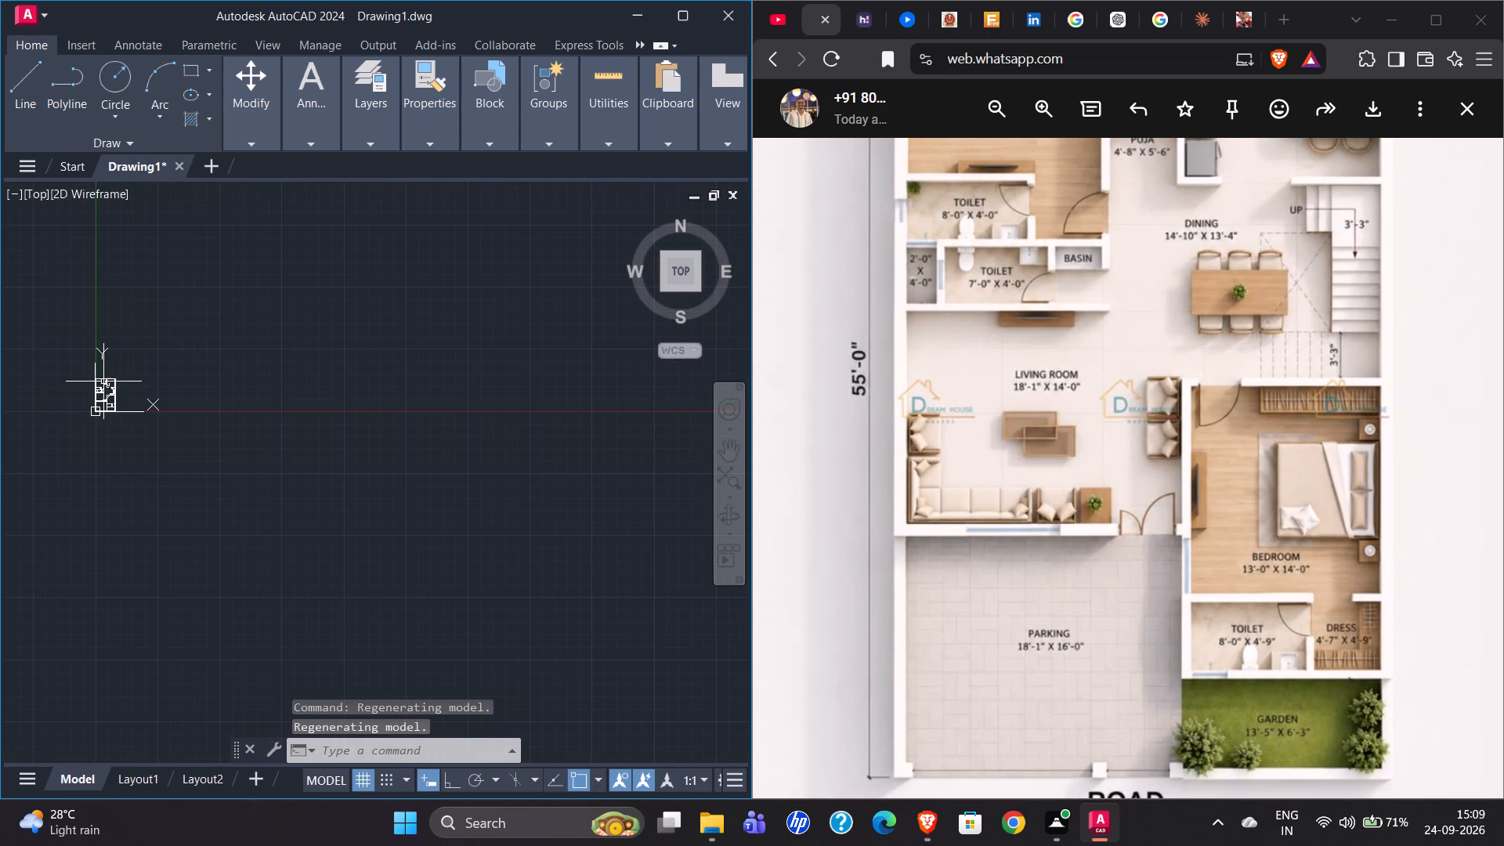
{"action": "scroll", "coordinate": [103, 381], "scroll_direction": "up", "scroll_amount": 5}
{"action": "scroll", "coordinate": [125, 414], "scroll_direction": "down", "scroll_amount": 2}
{"action": "scroll", "coordinate": [121, 475], "scroll_direction": "up", "scroll_amount": 3}
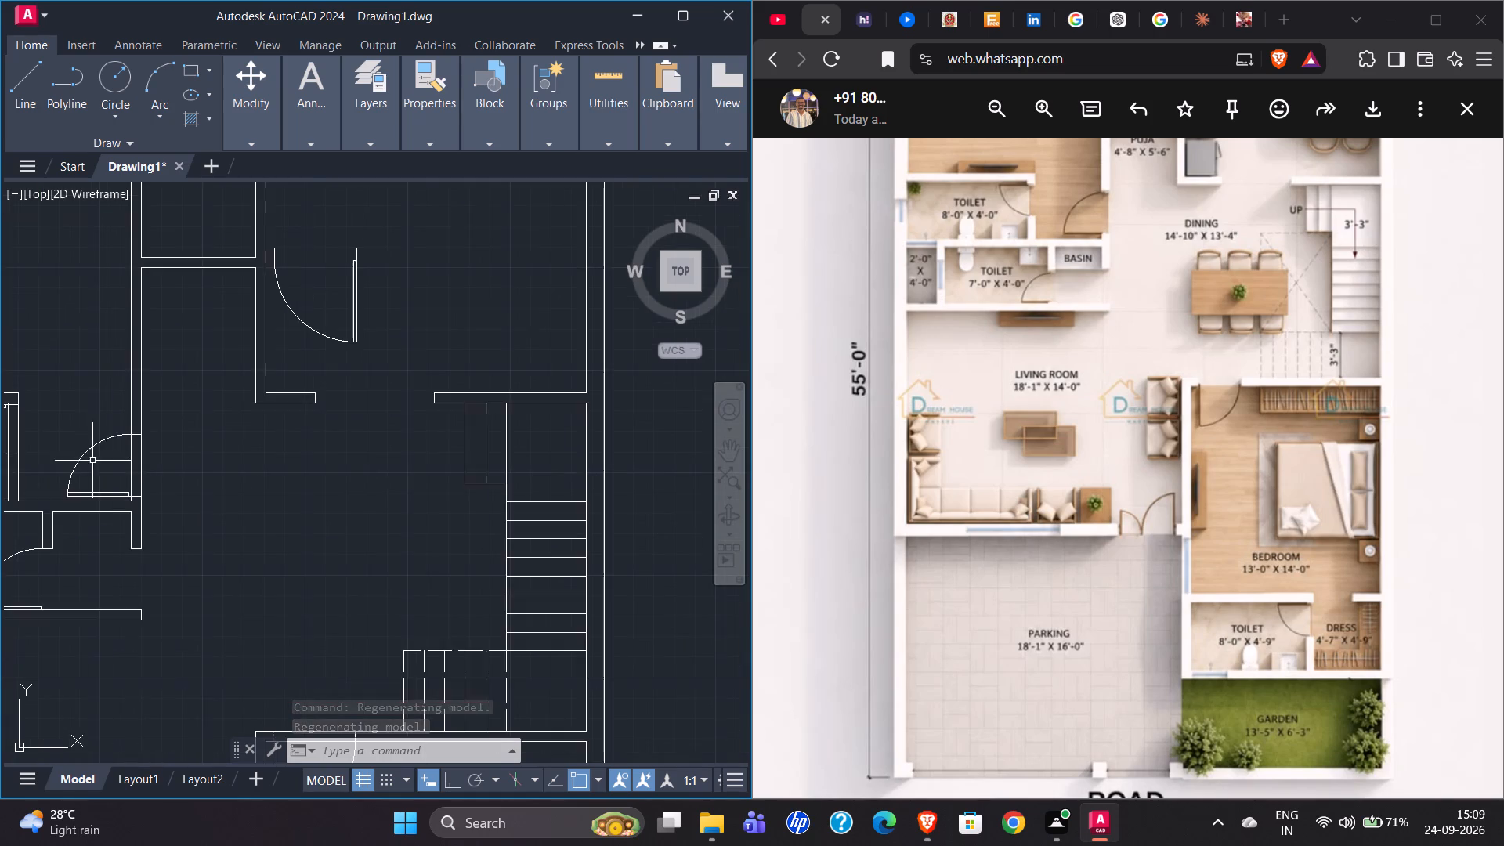
{"action": "scroll", "coordinate": [91, 444], "scroll_direction": "down", "scroll_amount": 2}
{"action": "scroll", "coordinate": [16, 444], "scroll_direction": "up", "scroll_amount": 3}
{"action": "left_click", "coordinate": [125, 428]}
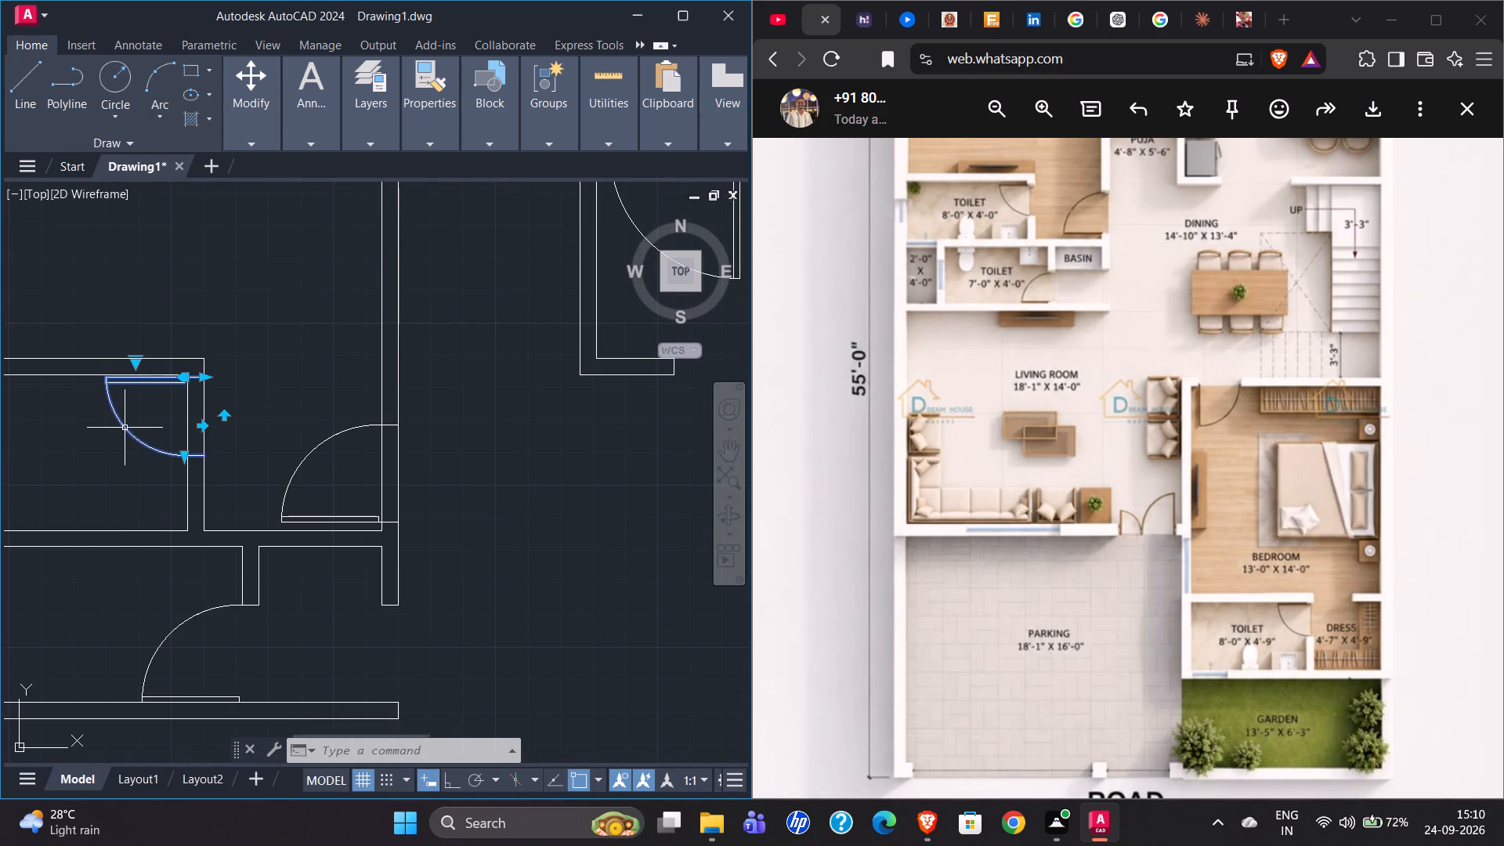
{"action": "type", "text": "CO"}
{"action": "key", "text": "Return"}
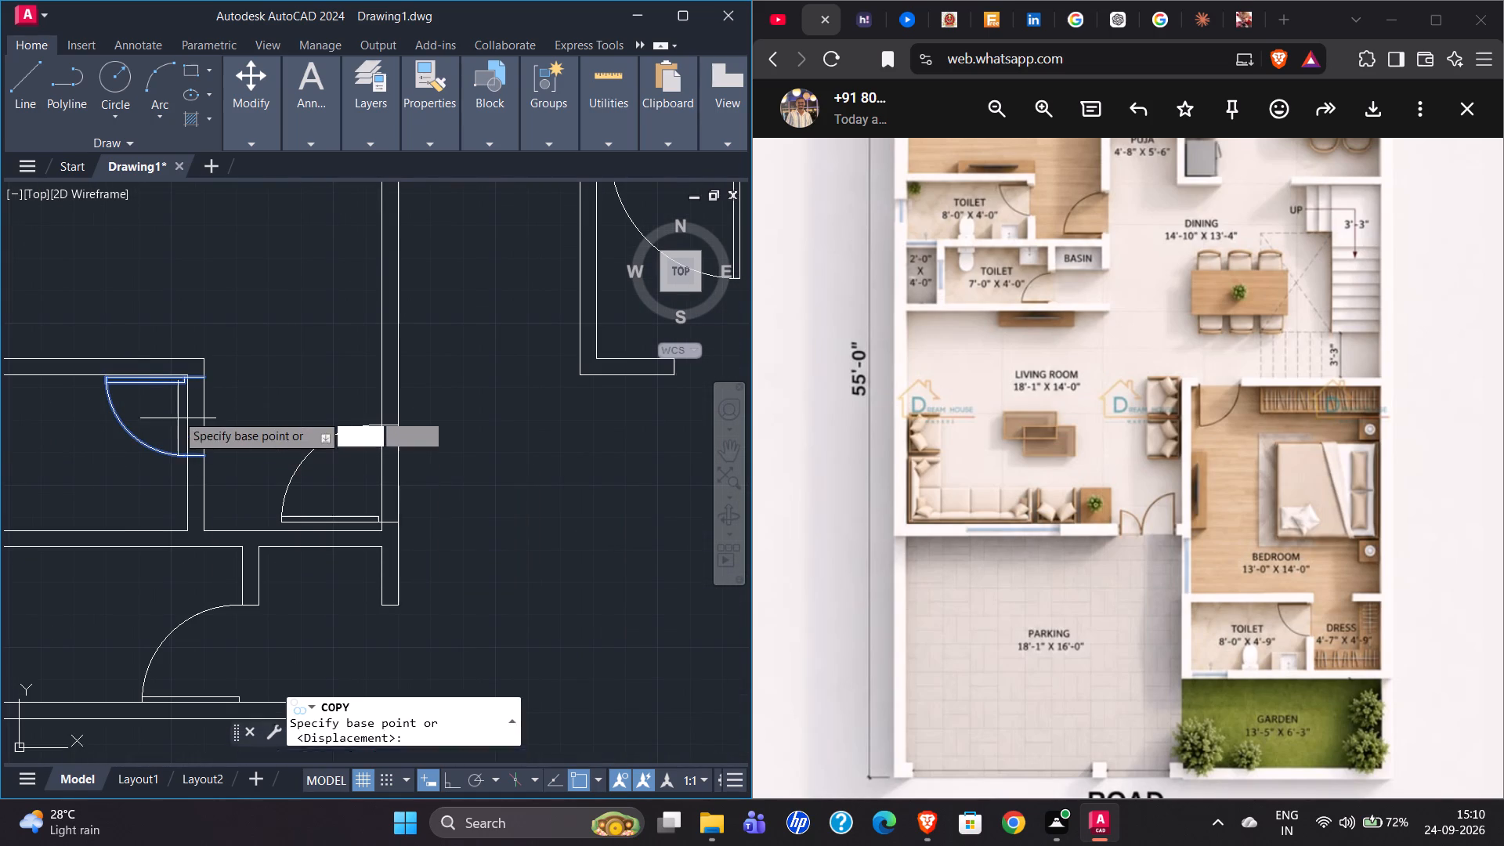
{"action": "left_click", "coordinate": [208, 378]}
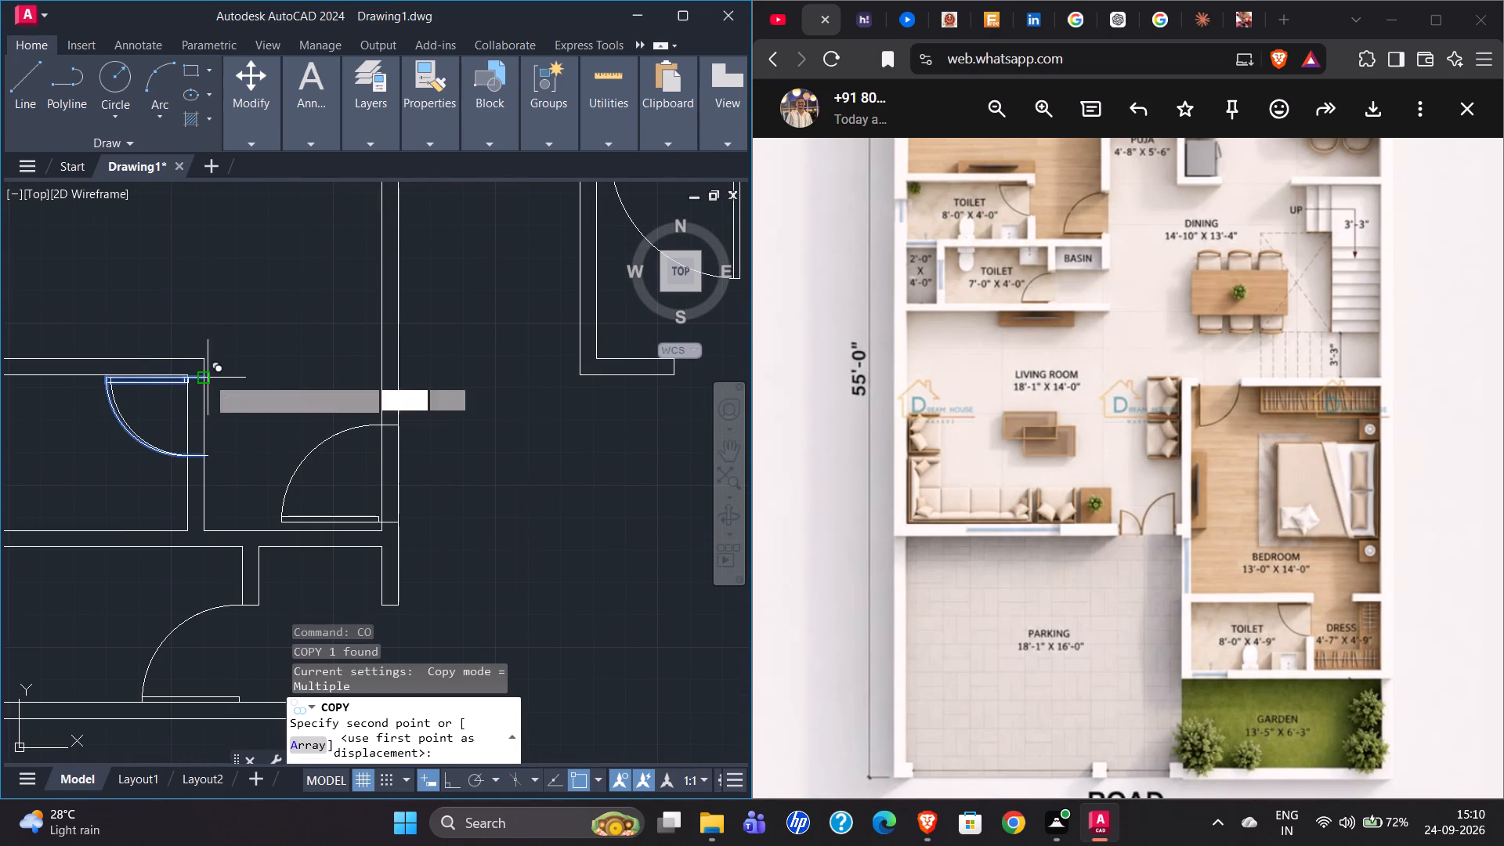
{"action": "scroll", "coordinate": [270, 253], "scroll_direction": "down", "scroll_amount": 4}
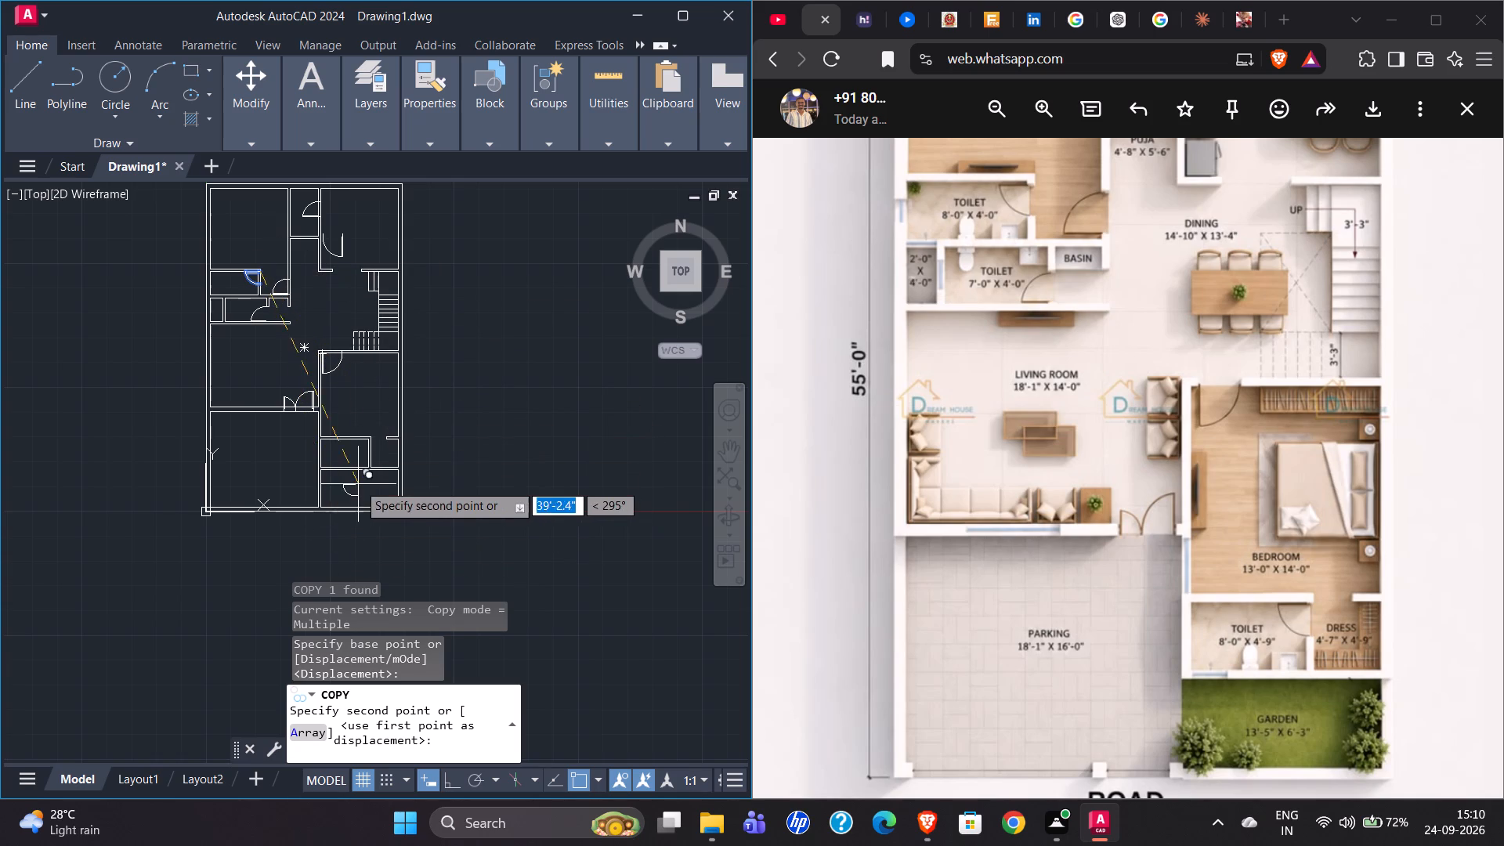
{"action": "scroll", "coordinate": [373, 451], "scroll_direction": "up", "scroll_amount": 5}
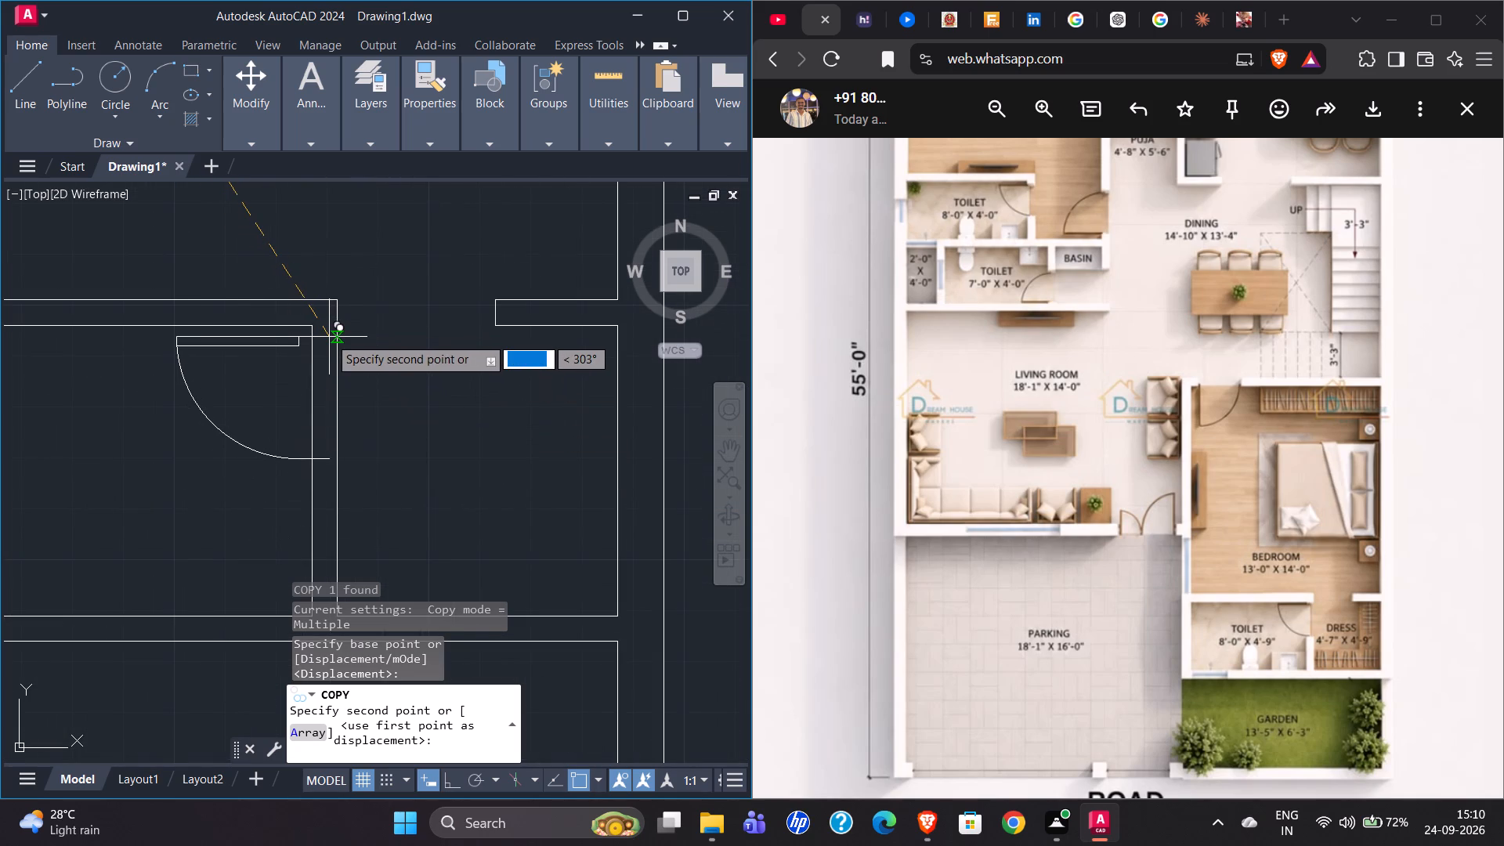
{"action": "scroll", "coordinate": [329, 336], "scroll_direction": "up", "scroll_amount": 3}
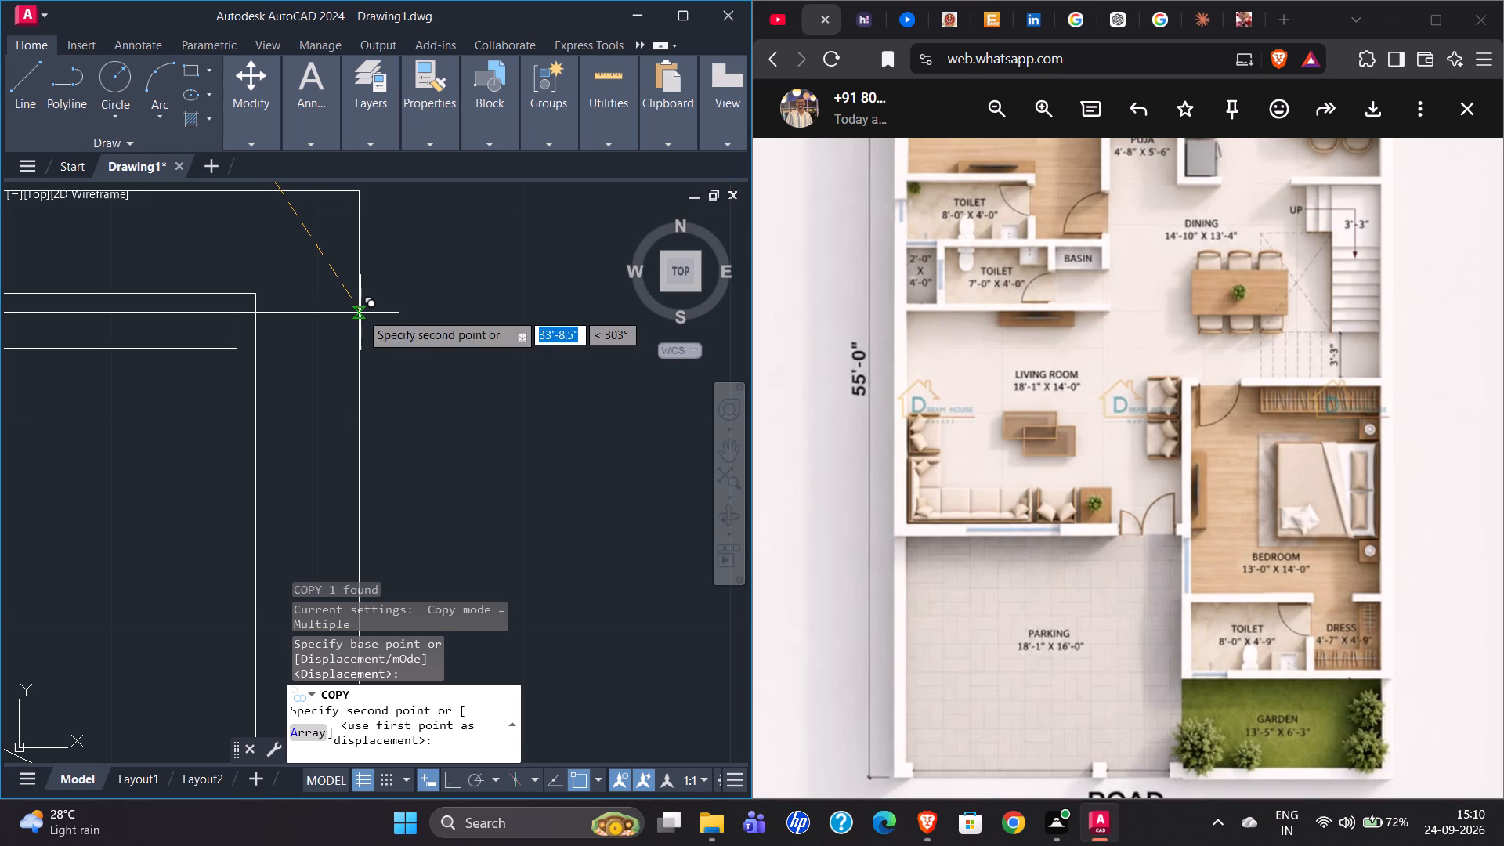
{"action": "left_click", "coordinate": [360, 313]}
{"action": "scroll", "coordinate": [361, 324], "scroll_direction": "down", "scroll_amount": 4}
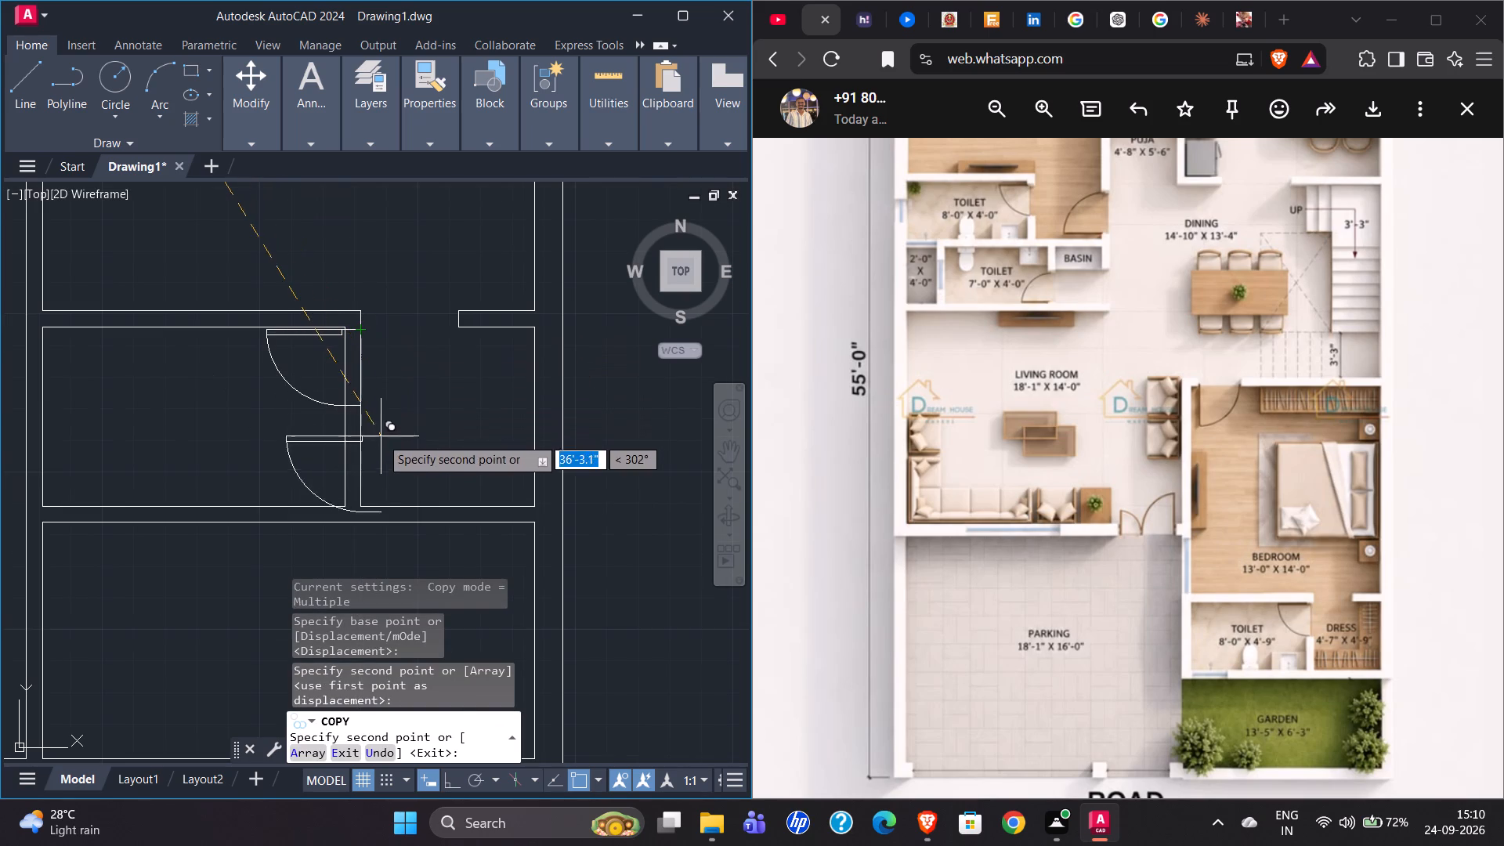
{"action": "key", "text": "Escape"}
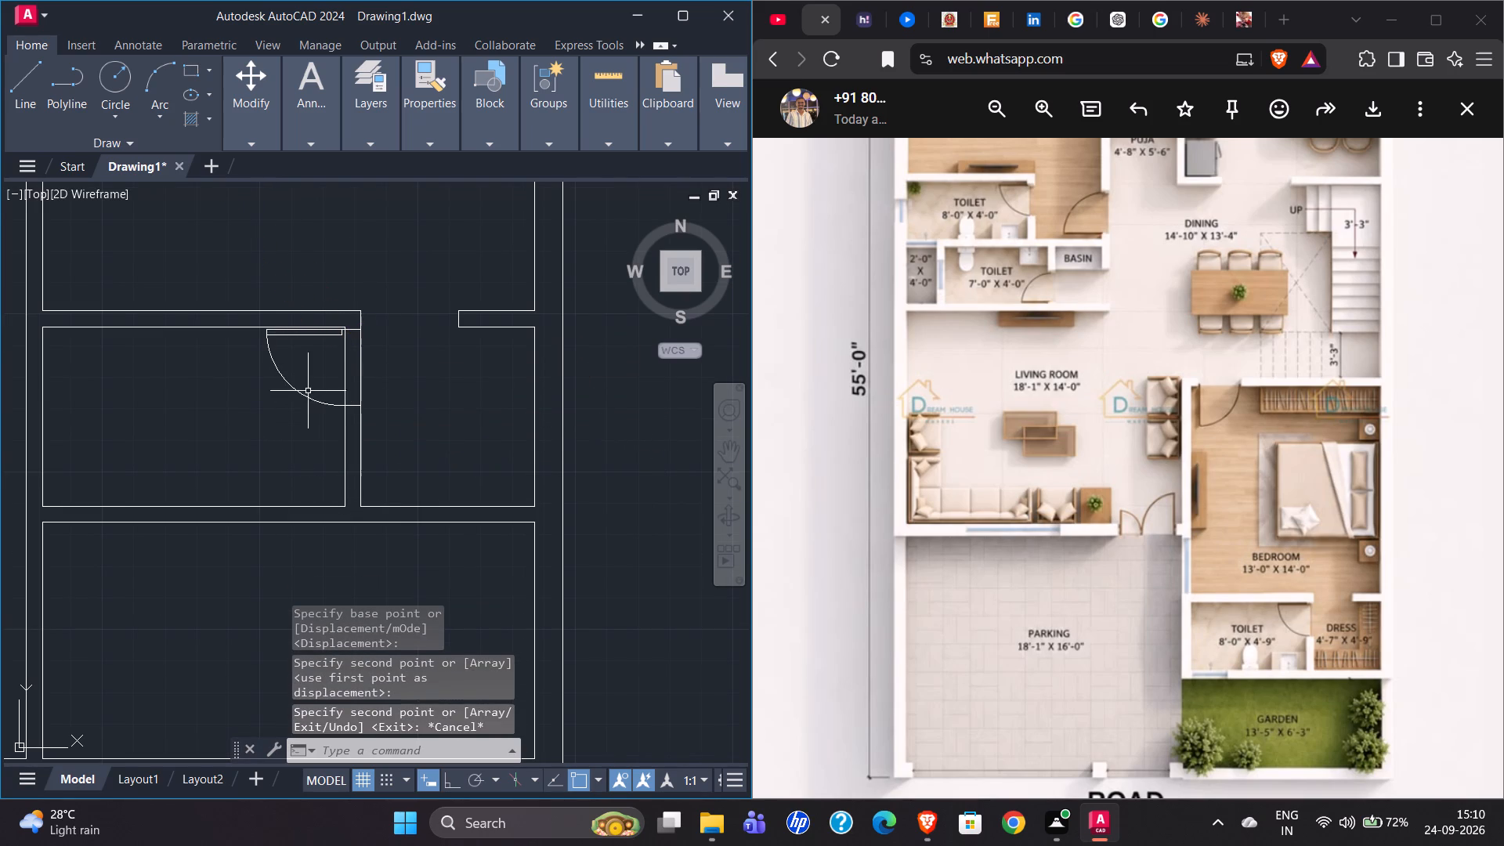
{"action": "left_click", "coordinate": [304, 392]}
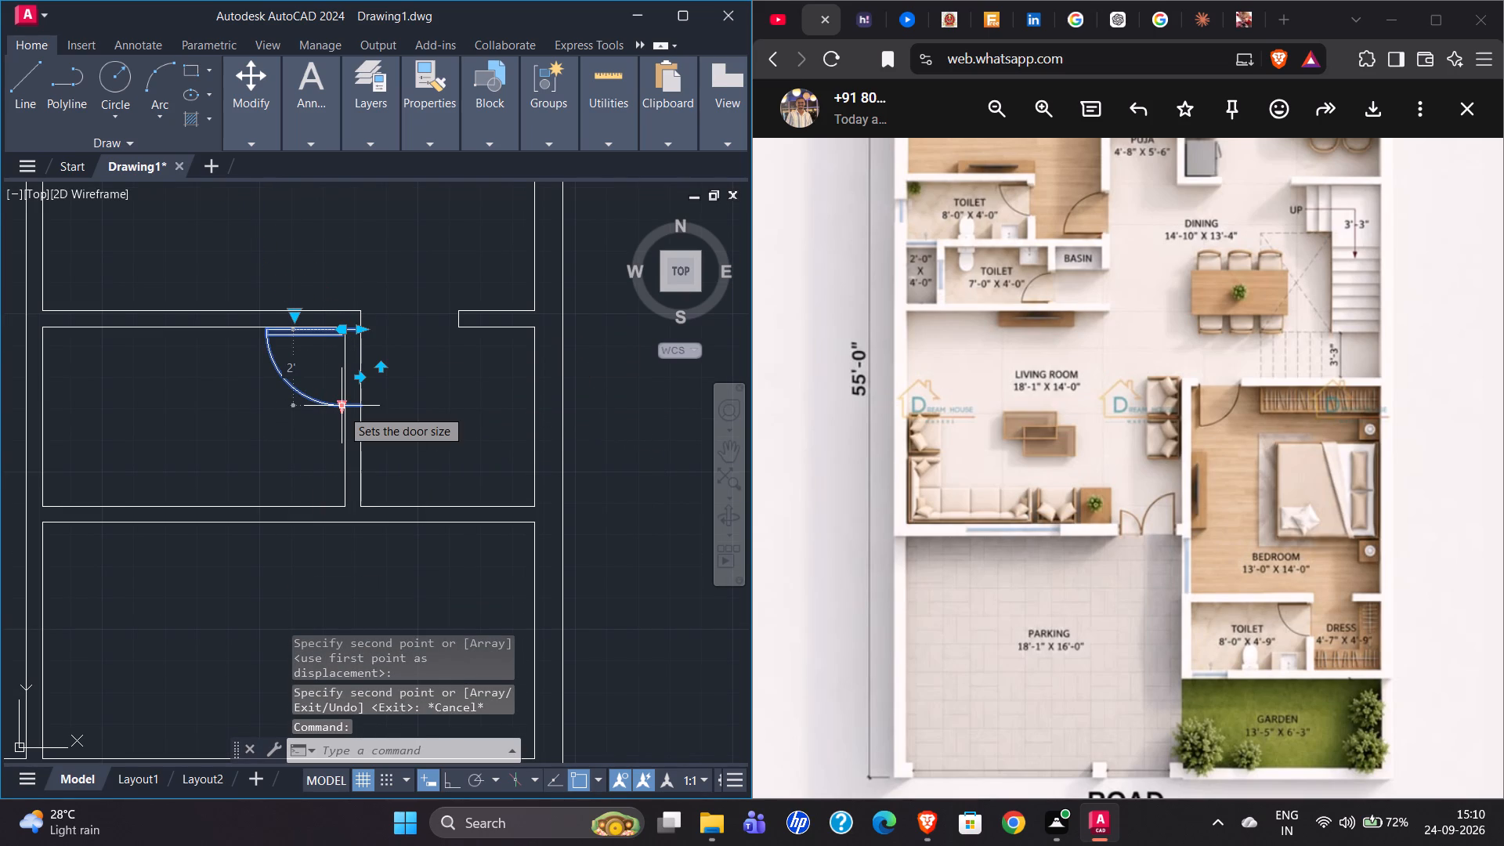
{"action": "key", "text": "Escape"}
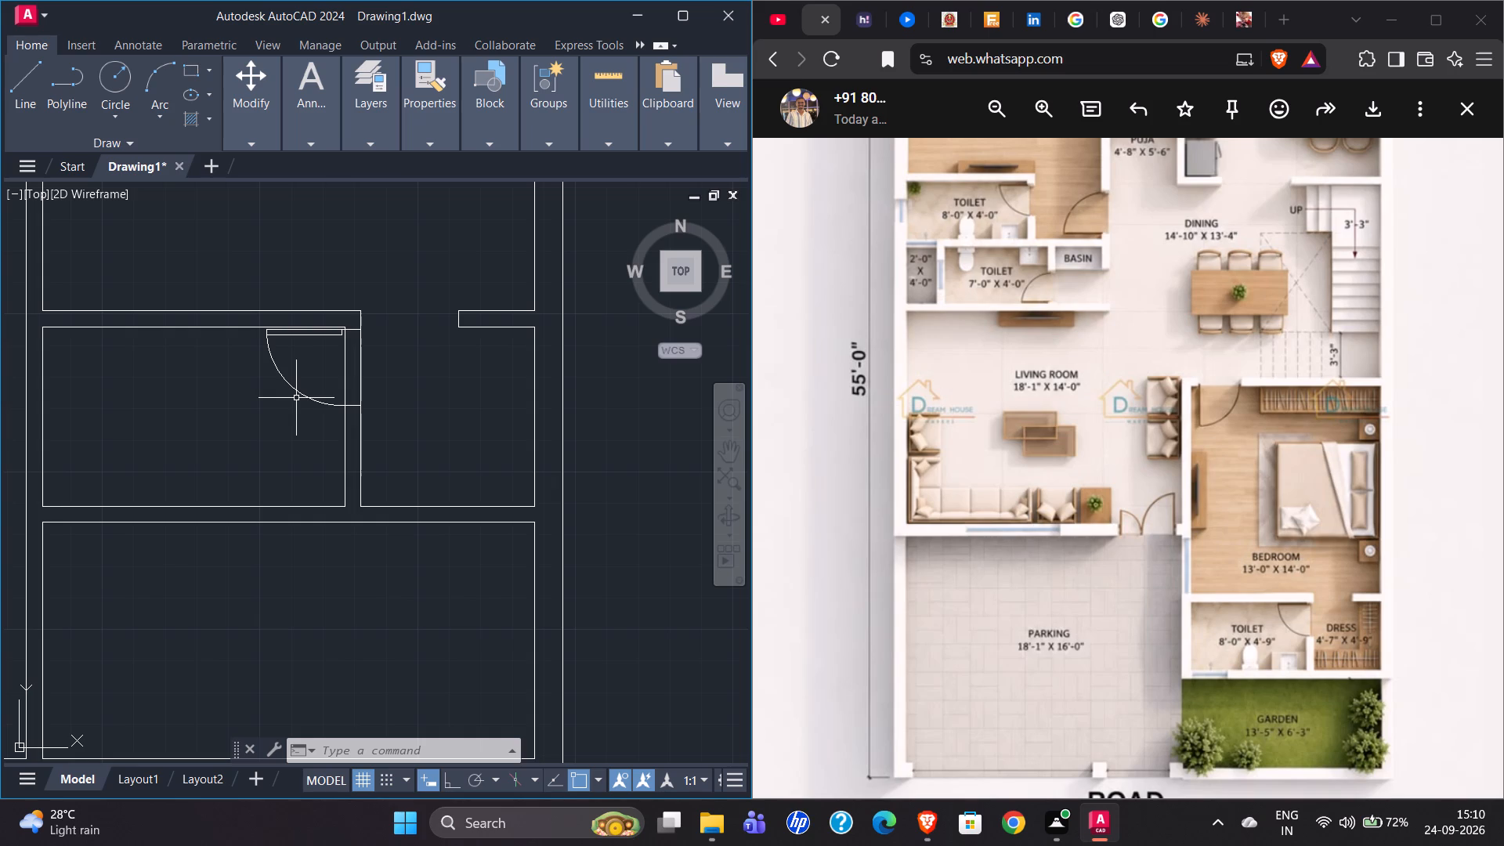
Extend the southeast toilet's outer south wall line west to the parking-side face of the west wall.
{"action": "scroll", "coordinate": [296, 398], "scroll_direction": "down", "scroll_amount": 1}
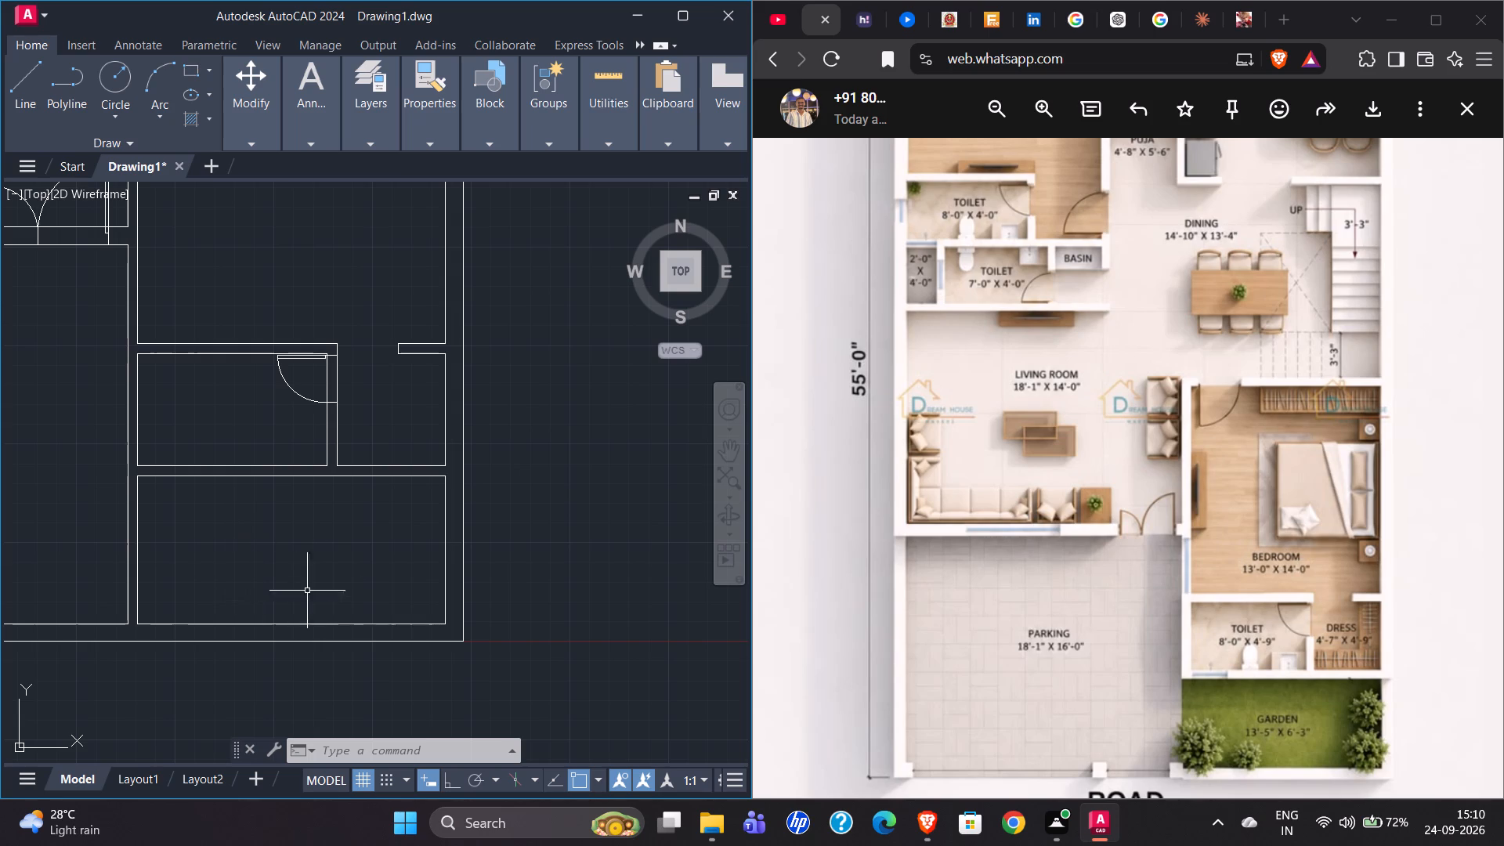
{"action": "scroll", "coordinate": [352, 563], "scroll_direction": "down", "scroll_amount": 1}
{"action": "scroll", "coordinate": [192, 528], "scroll_direction": "up", "scroll_amount": 2}
{"action": "type", "text": "EX"}
{"action": "key", "text": "Return"}
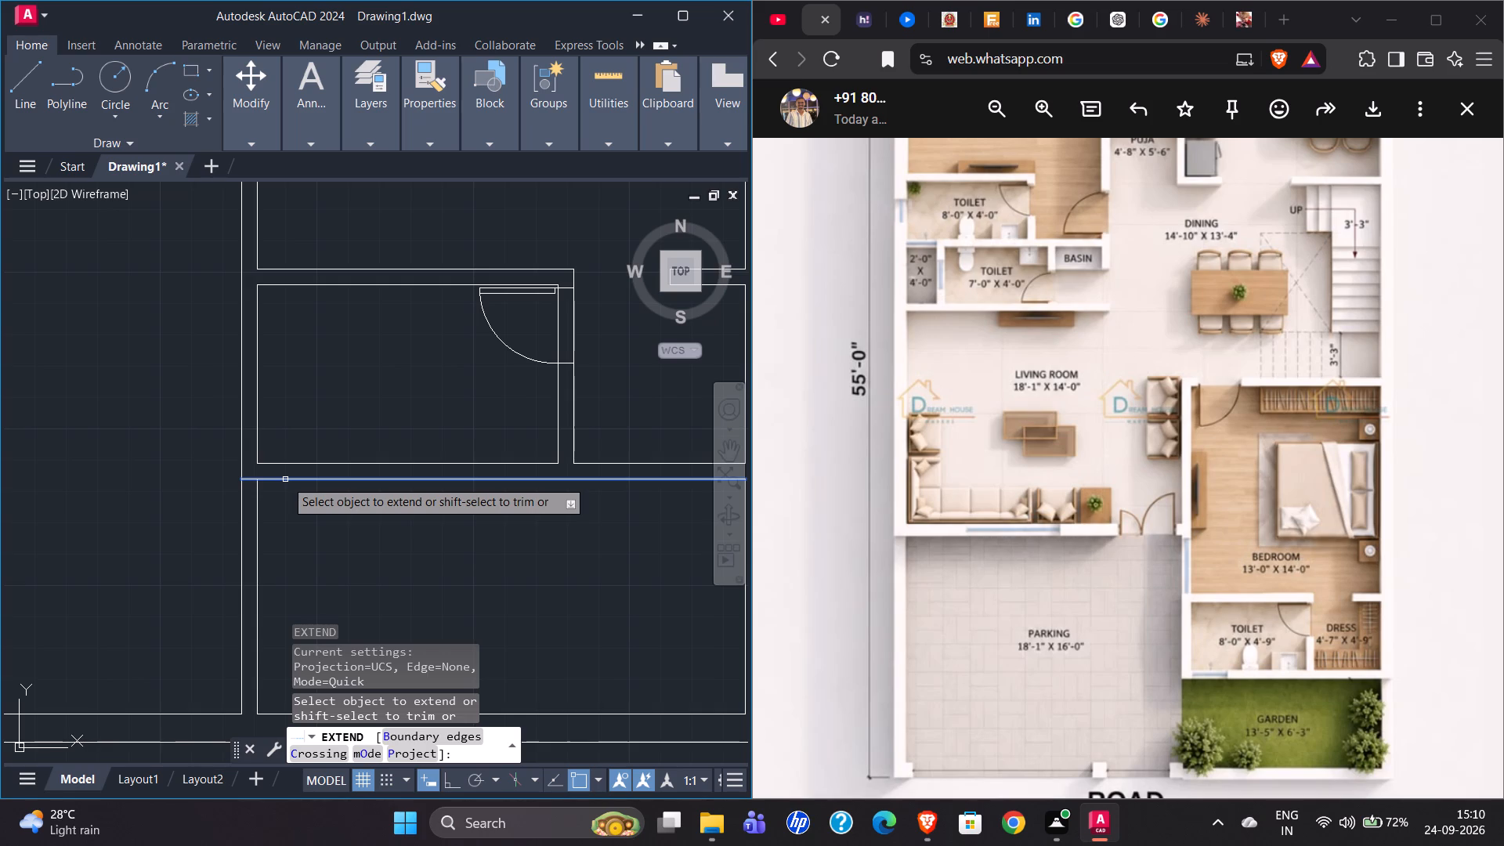
{"action": "left_click", "coordinate": [285, 479]}
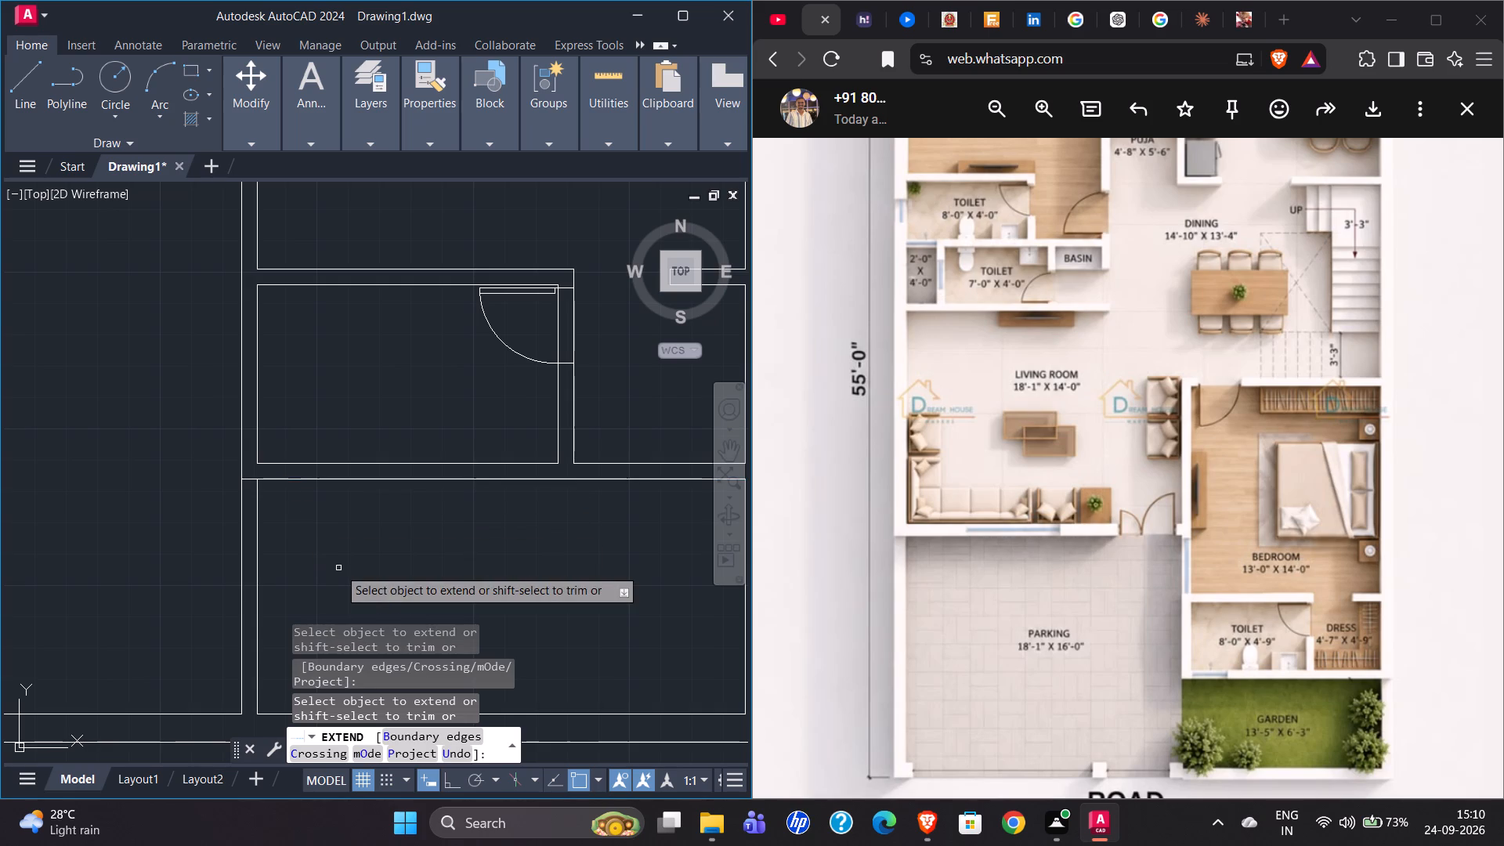
{"action": "key", "text": "Escape"}
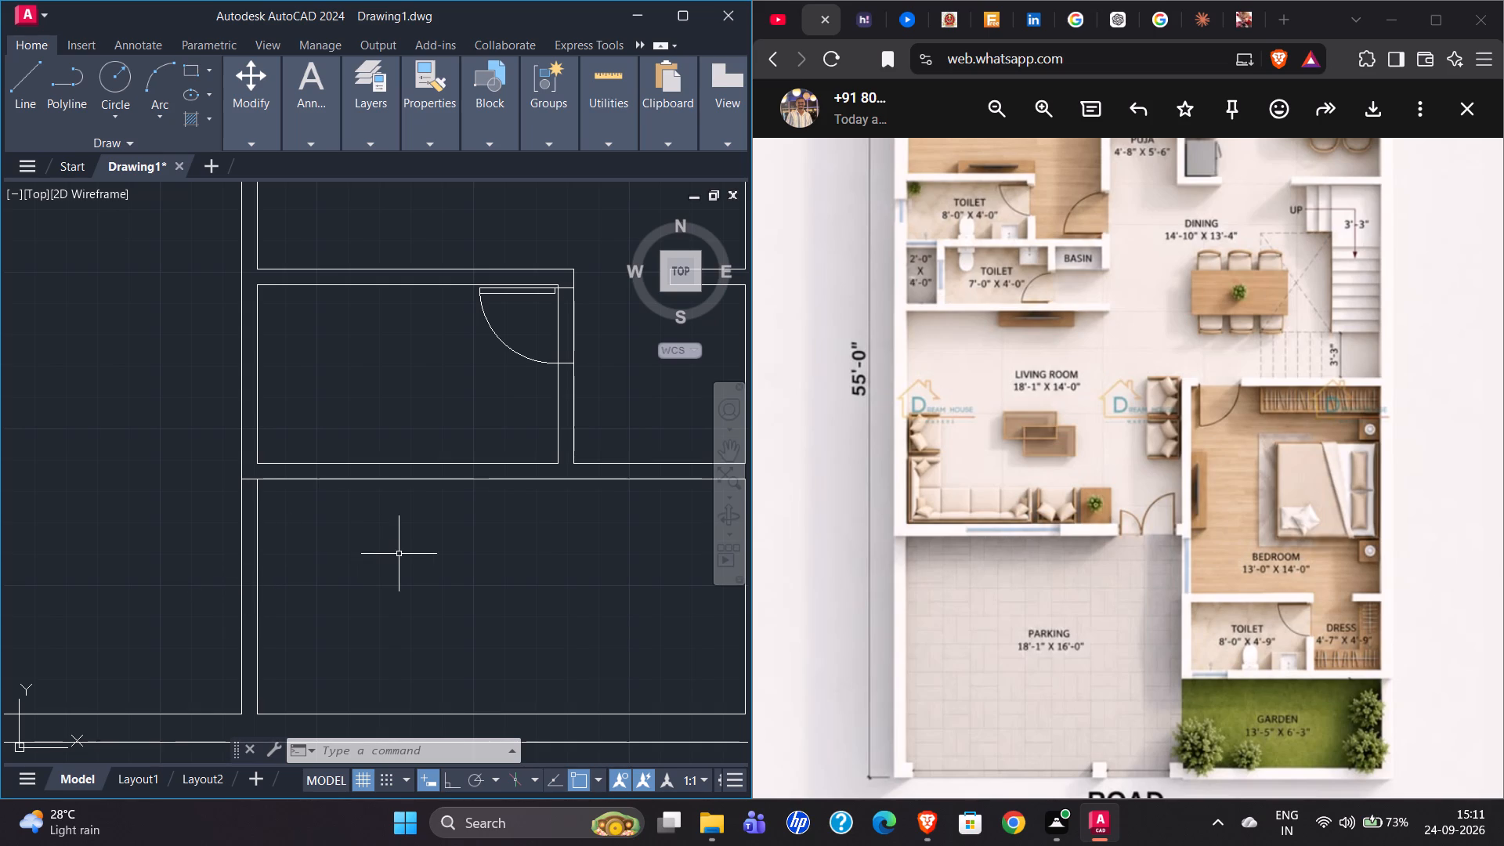
Trim the parking-side wall line between parking and garden, south of the toilet's outer wall corner.
{"action": "type", "text": "TR"}
{"action": "key", "text": "Return"}
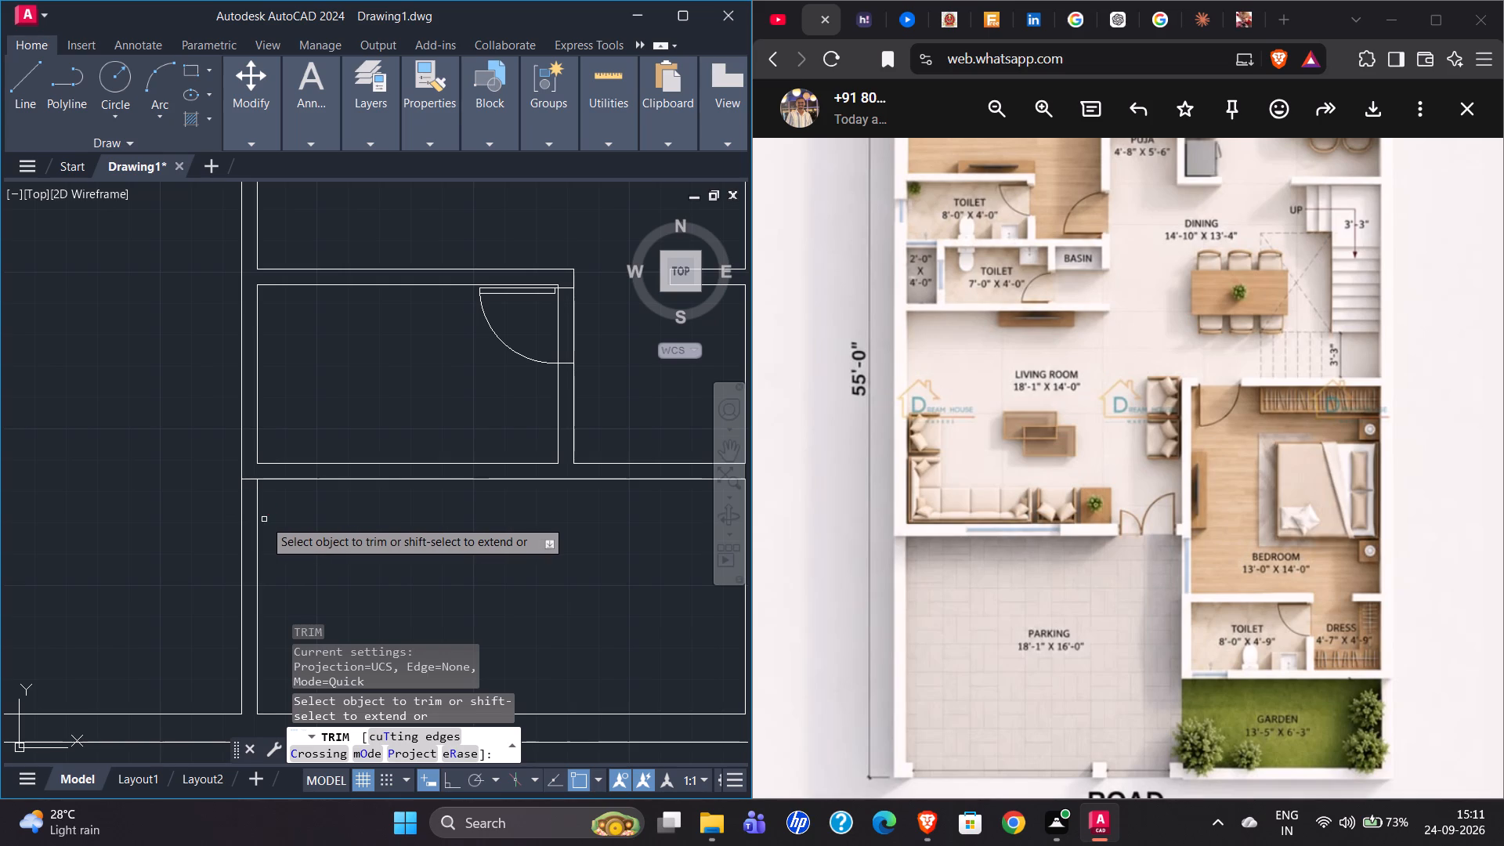
{"action": "left_click", "coordinate": [240, 538]}
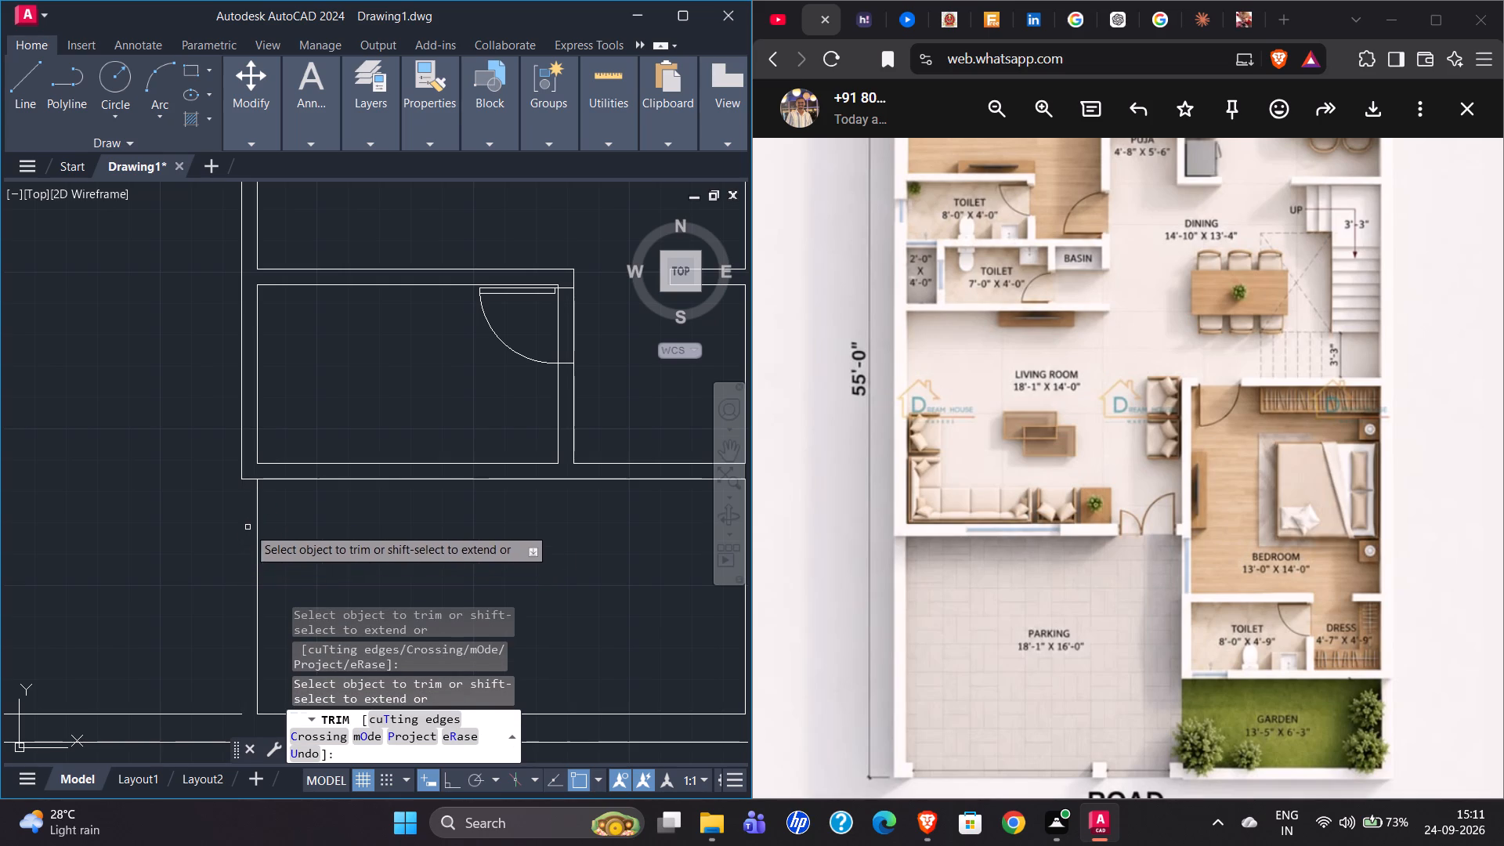
{"action": "key", "text": "Escape"}
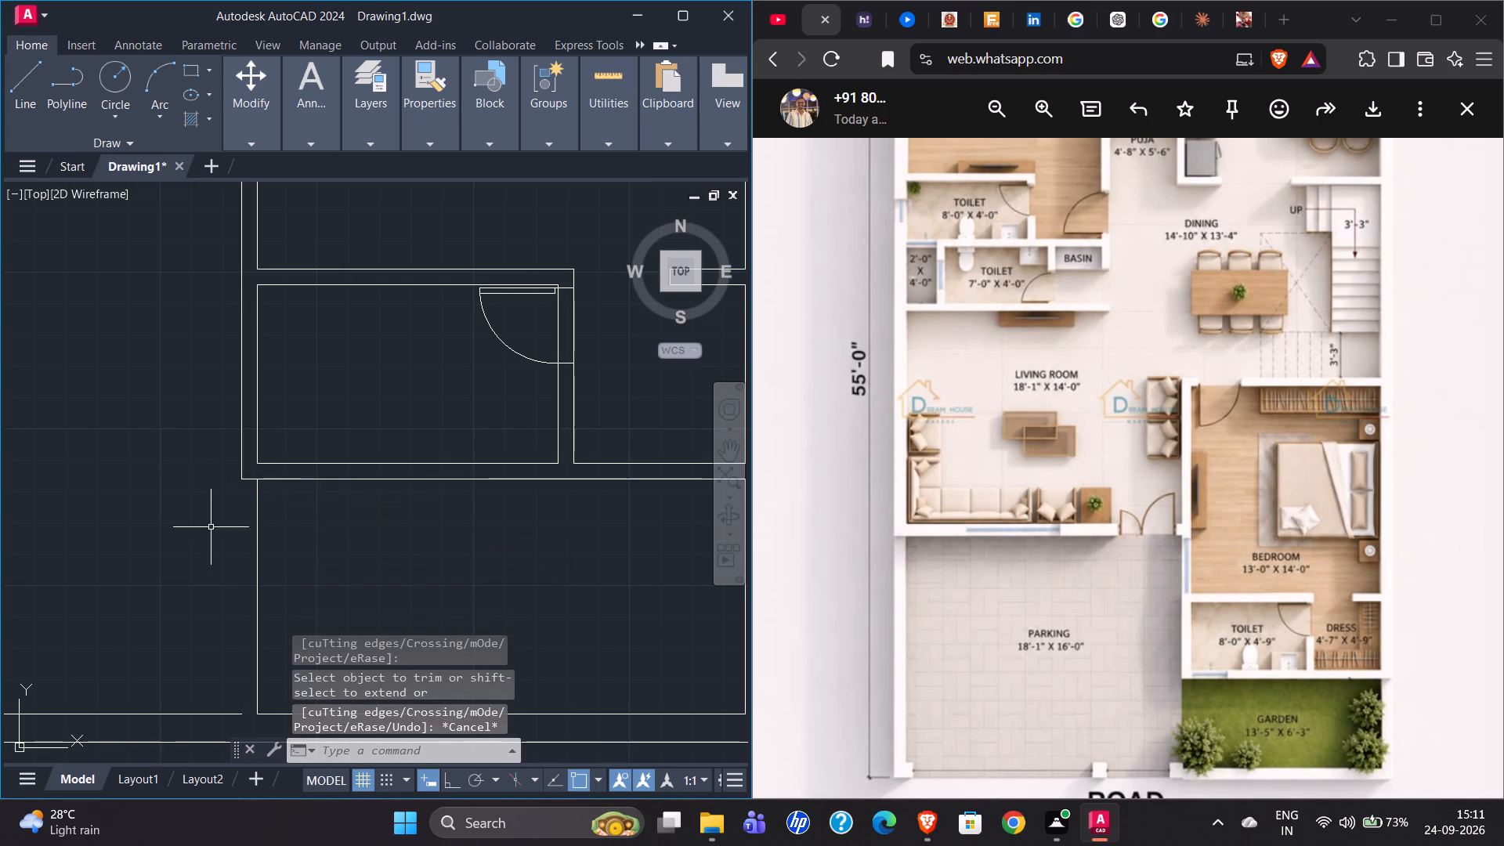
Offset the remaining vertical line between parking and garden 9" to the west.
{"action": "scroll", "coordinate": [245, 401], "scroll_direction": "down", "scroll_amount": 1}
{"action": "scroll", "coordinate": [237, 597], "scroll_direction": "up", "scroll_amount": 2}
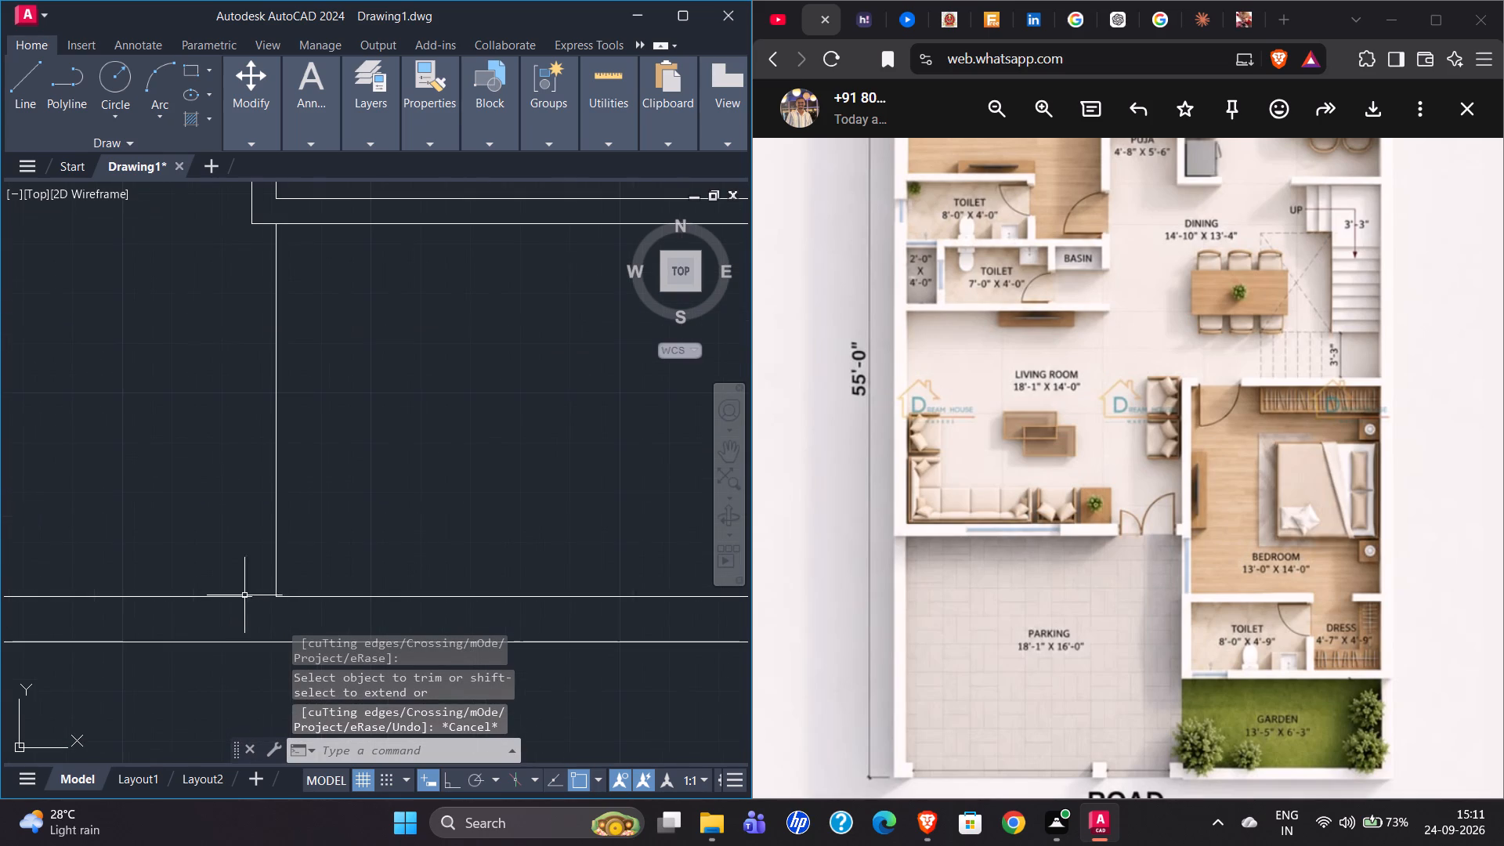
{"action": "left_click", "coordinate": [276, 558]}
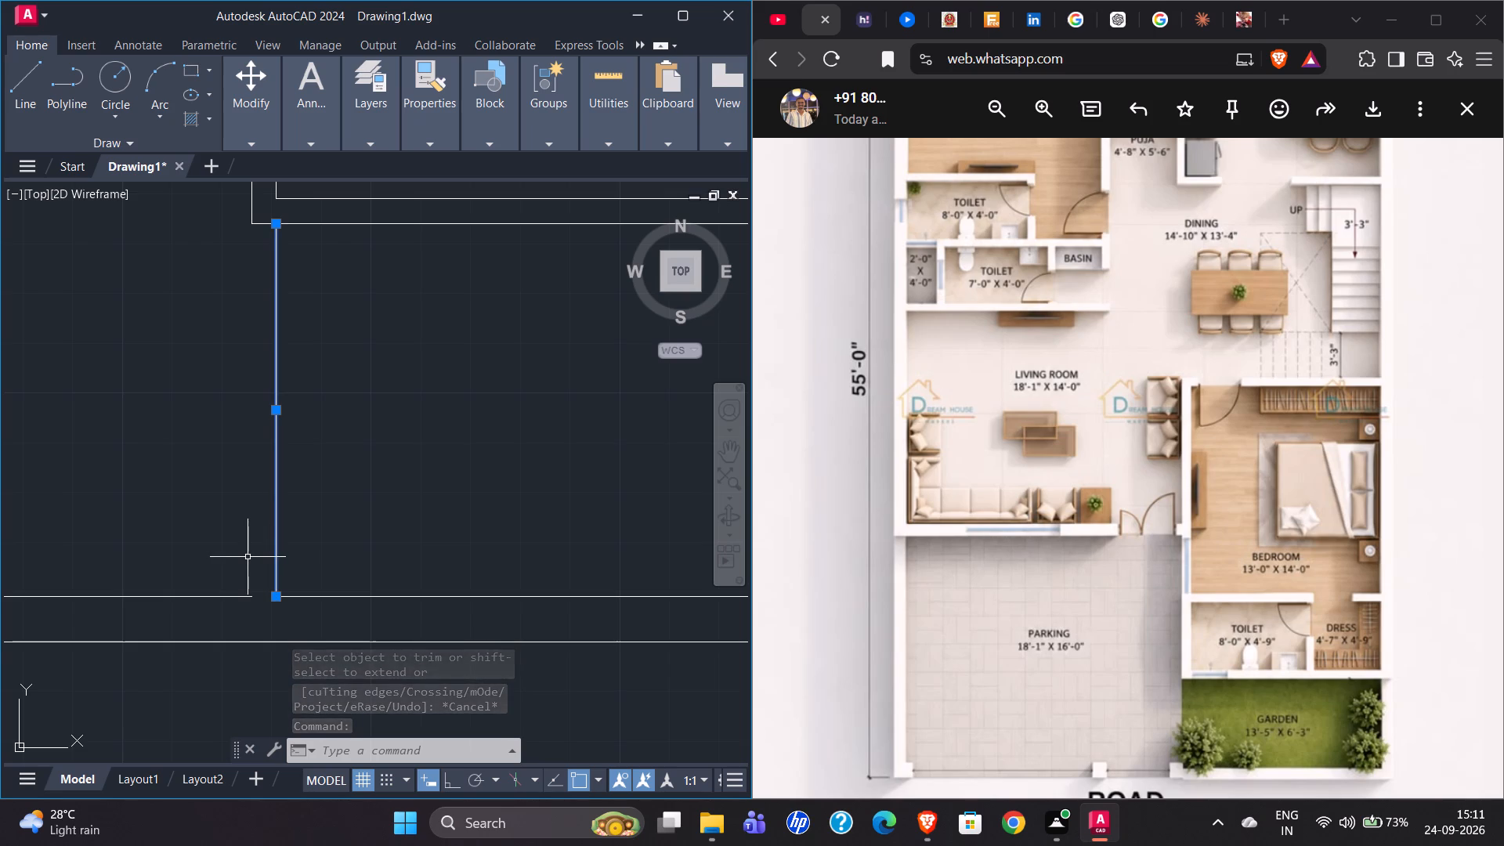
{"action": "key", "text": "o"}
{"action": "key", "text": "Return"}
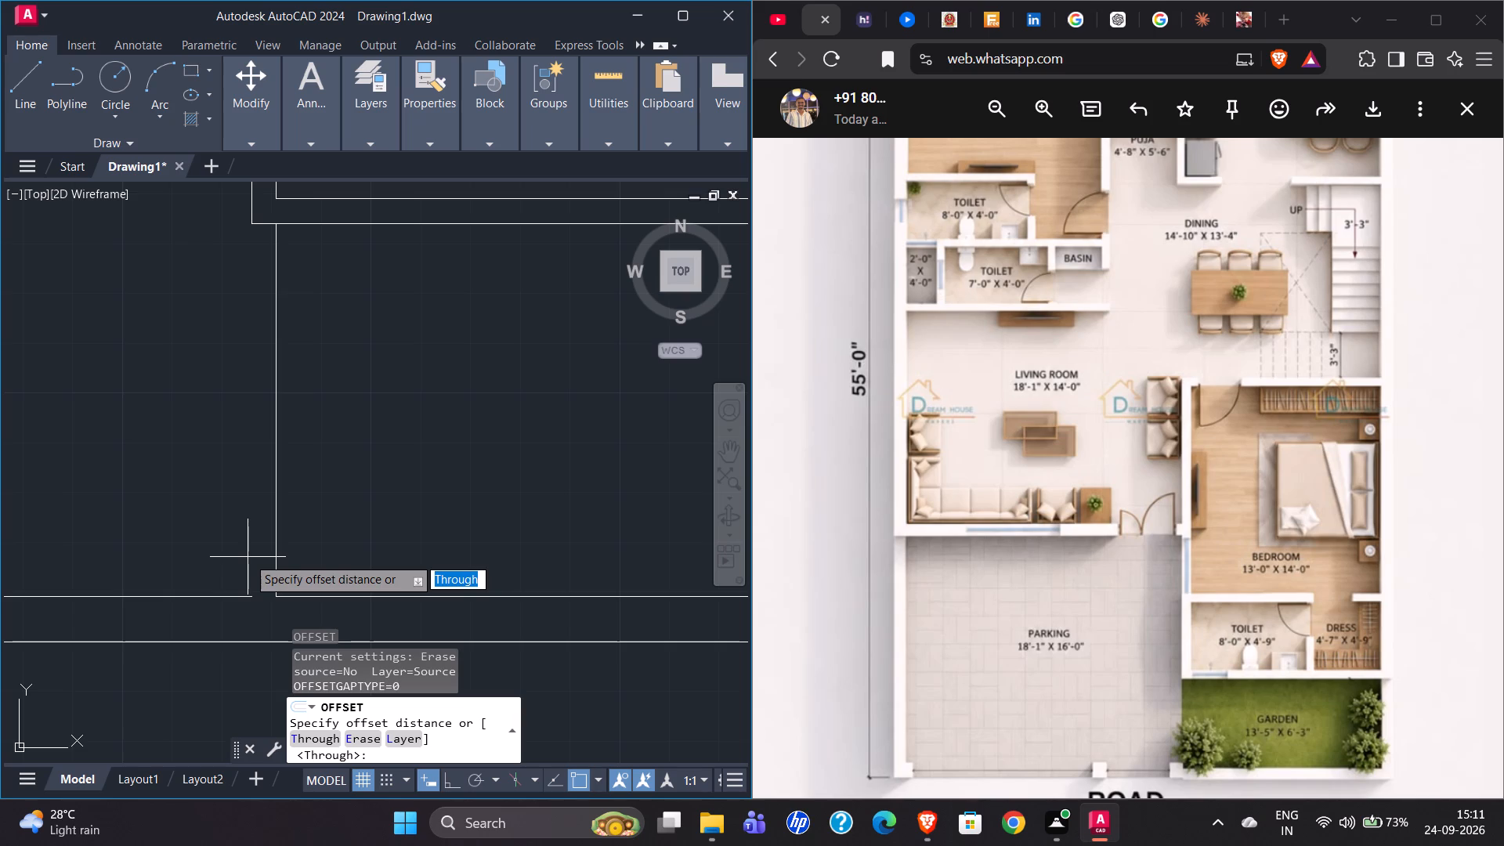
{"action": "key", "text": "9"}
{"action": "key", "text": "shift+quotedbl"}
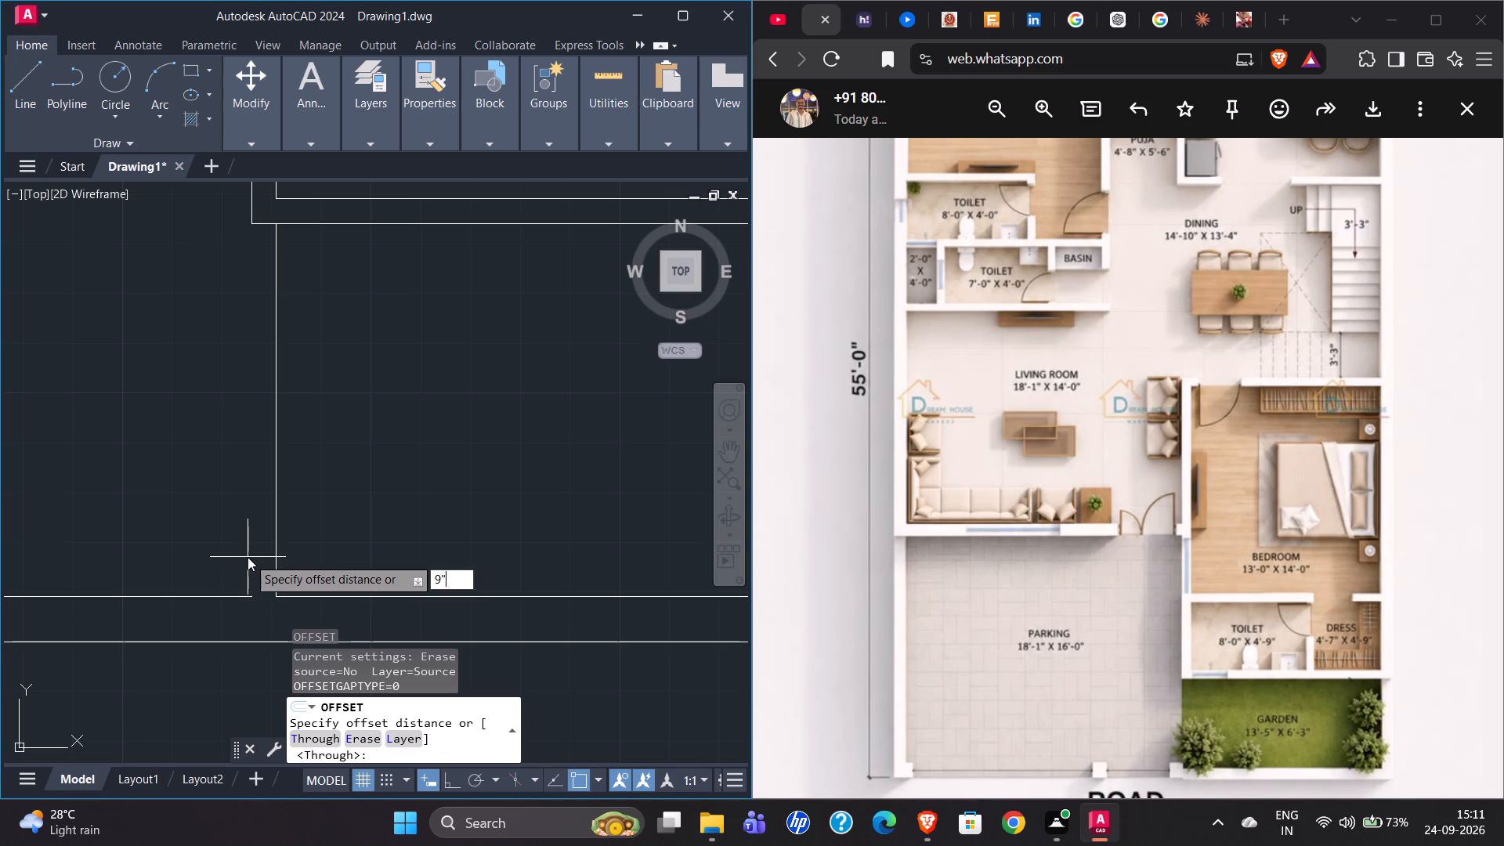
{"action": "key", "text": "Return"}
{"action": "left_click", "coordinate": [208, 548]}
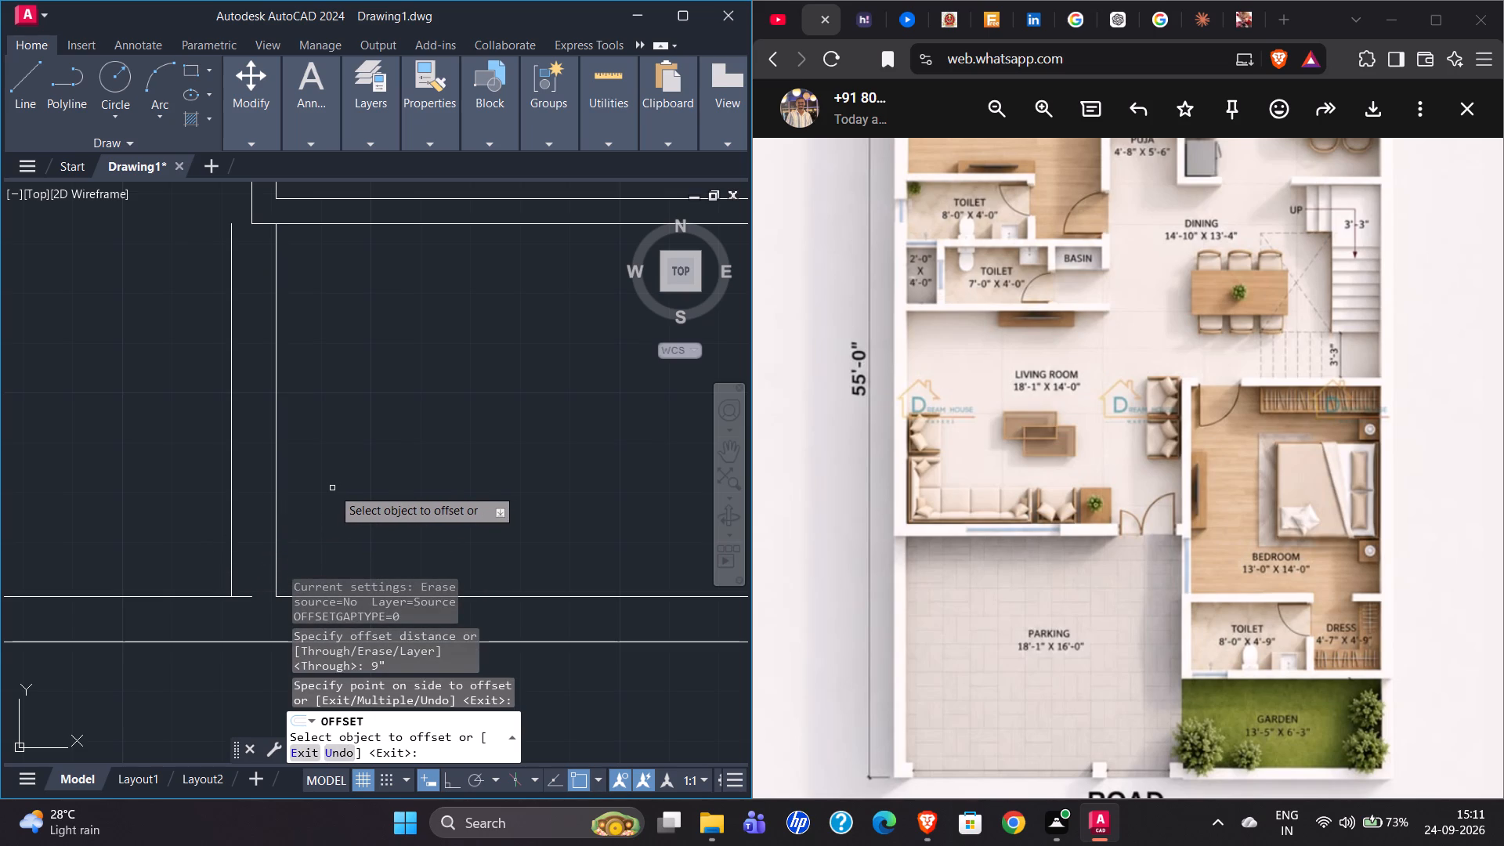
{"action": "key", "text": "Escape"}
Draw a 9" horizontal line joining the two vertical lines, just above the south wall's inner line.
{"action": "left_click", "coordinate": [32, 75]}
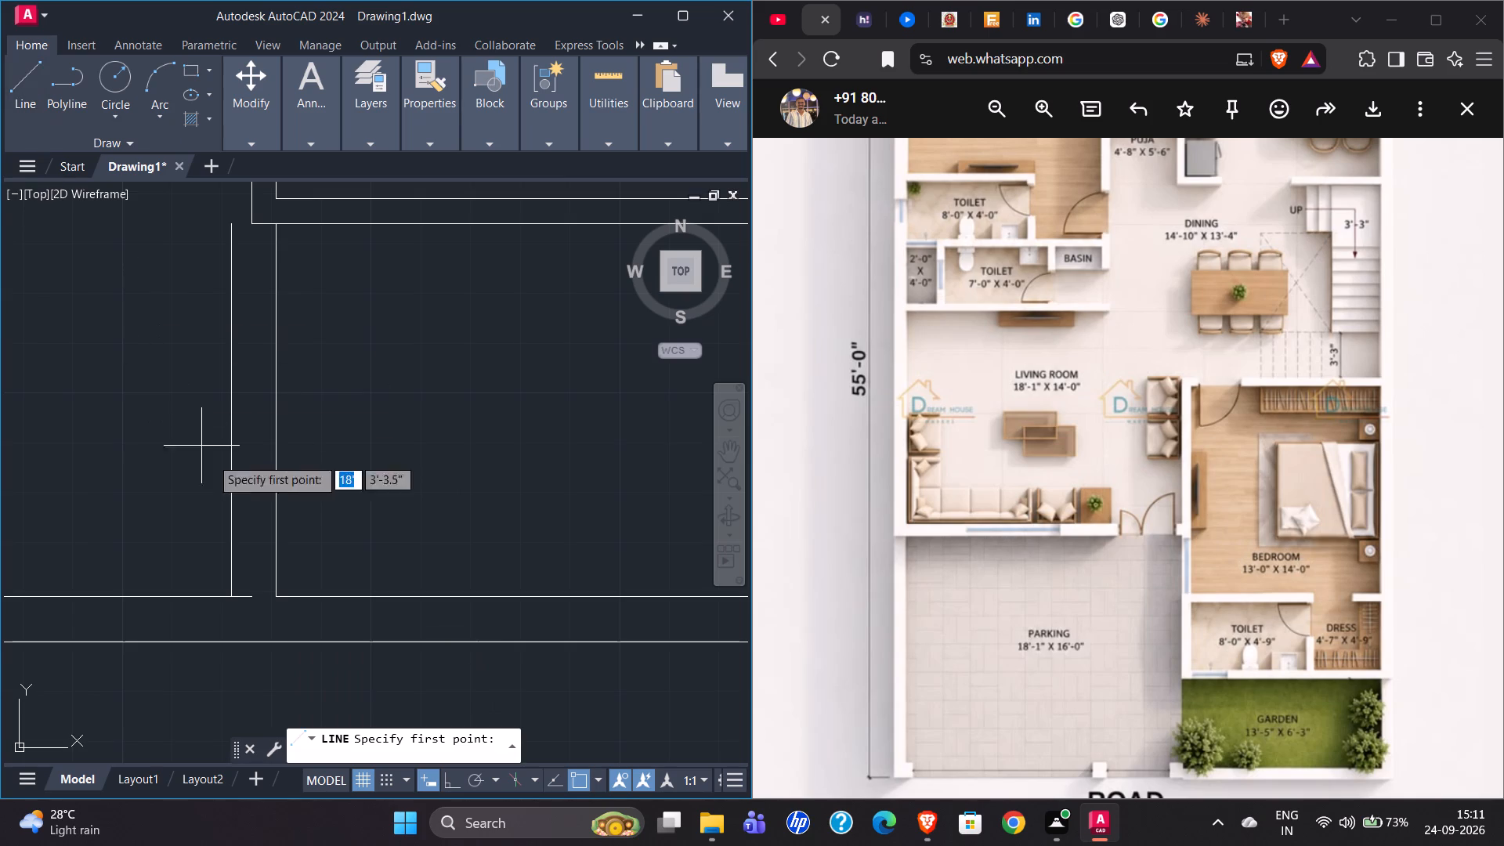
{"action": "left_click", "coordinate": [274, 565]}
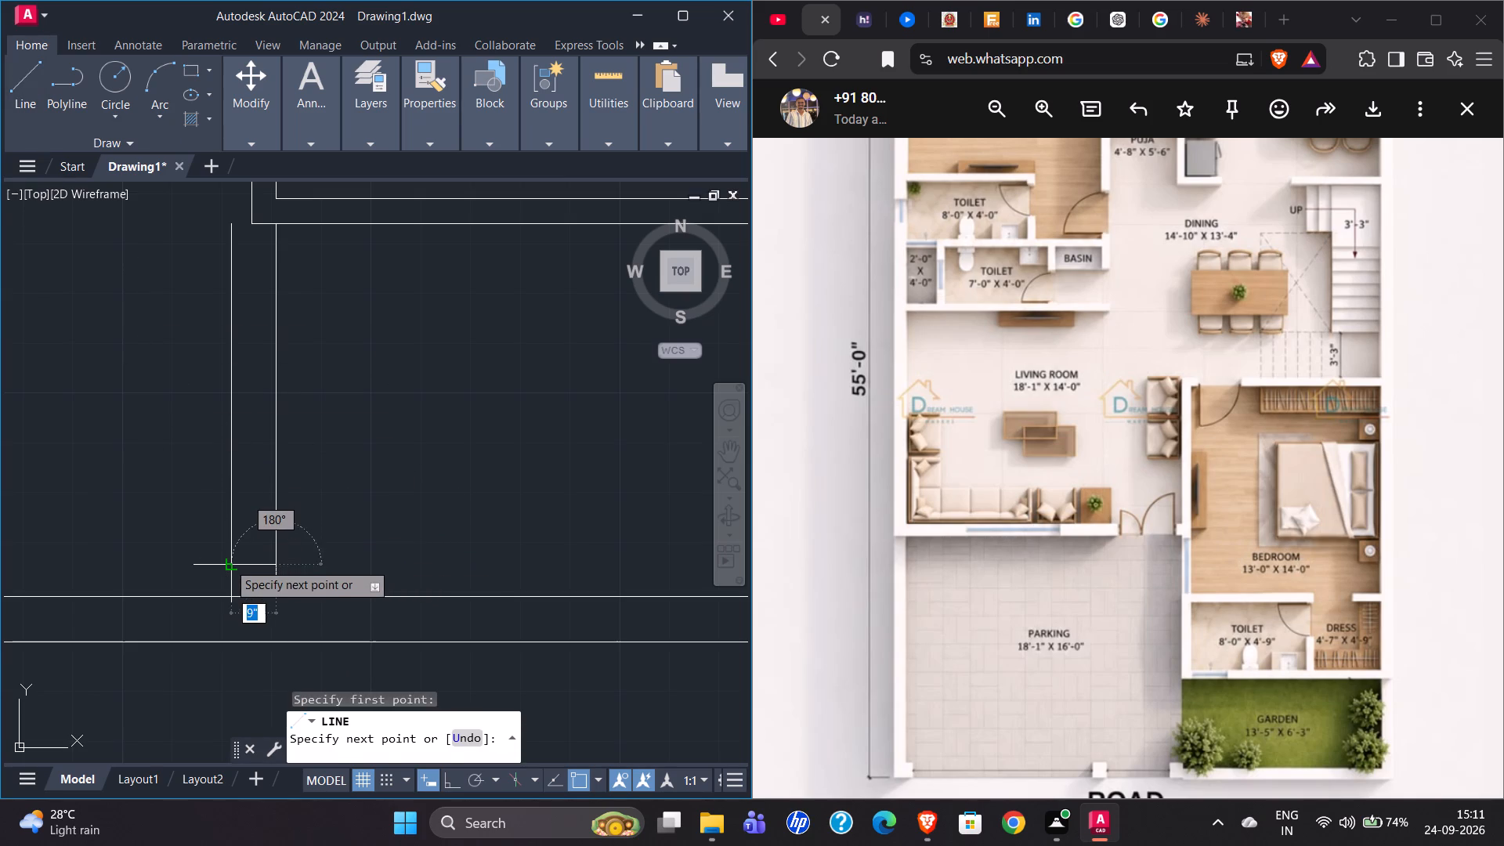
{"action": "left_click", "coordinate": [228, 565]}
{"action": "key", "text": "Escape"}
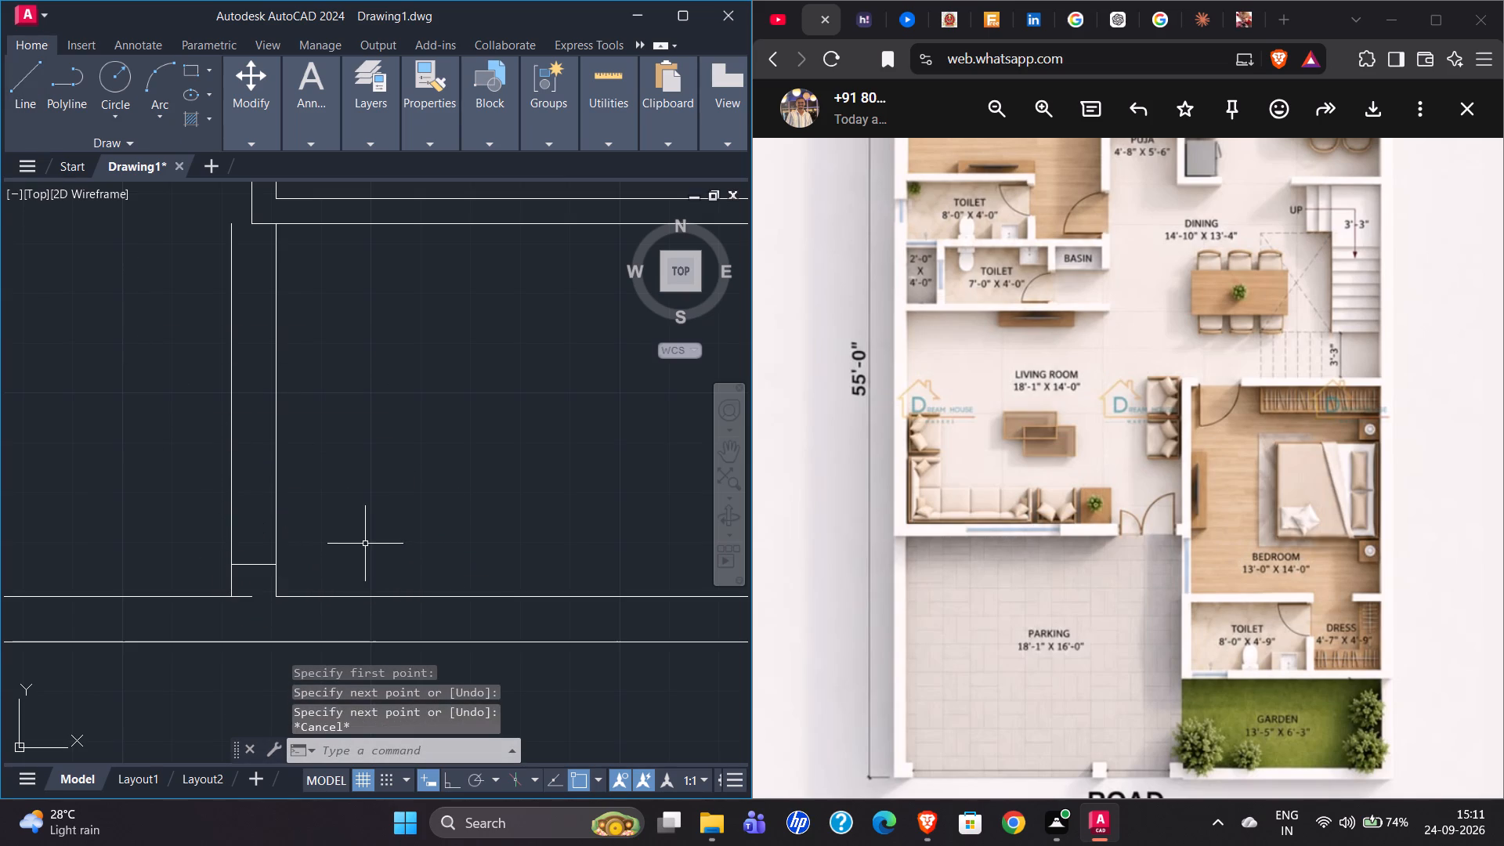
Trim the inner south wall stub and both vertical lines above the crossline, leaving a 9" wide pier outline.
{"action": "type", "text": "TR"}
{"action": "key", "text": "Return"}
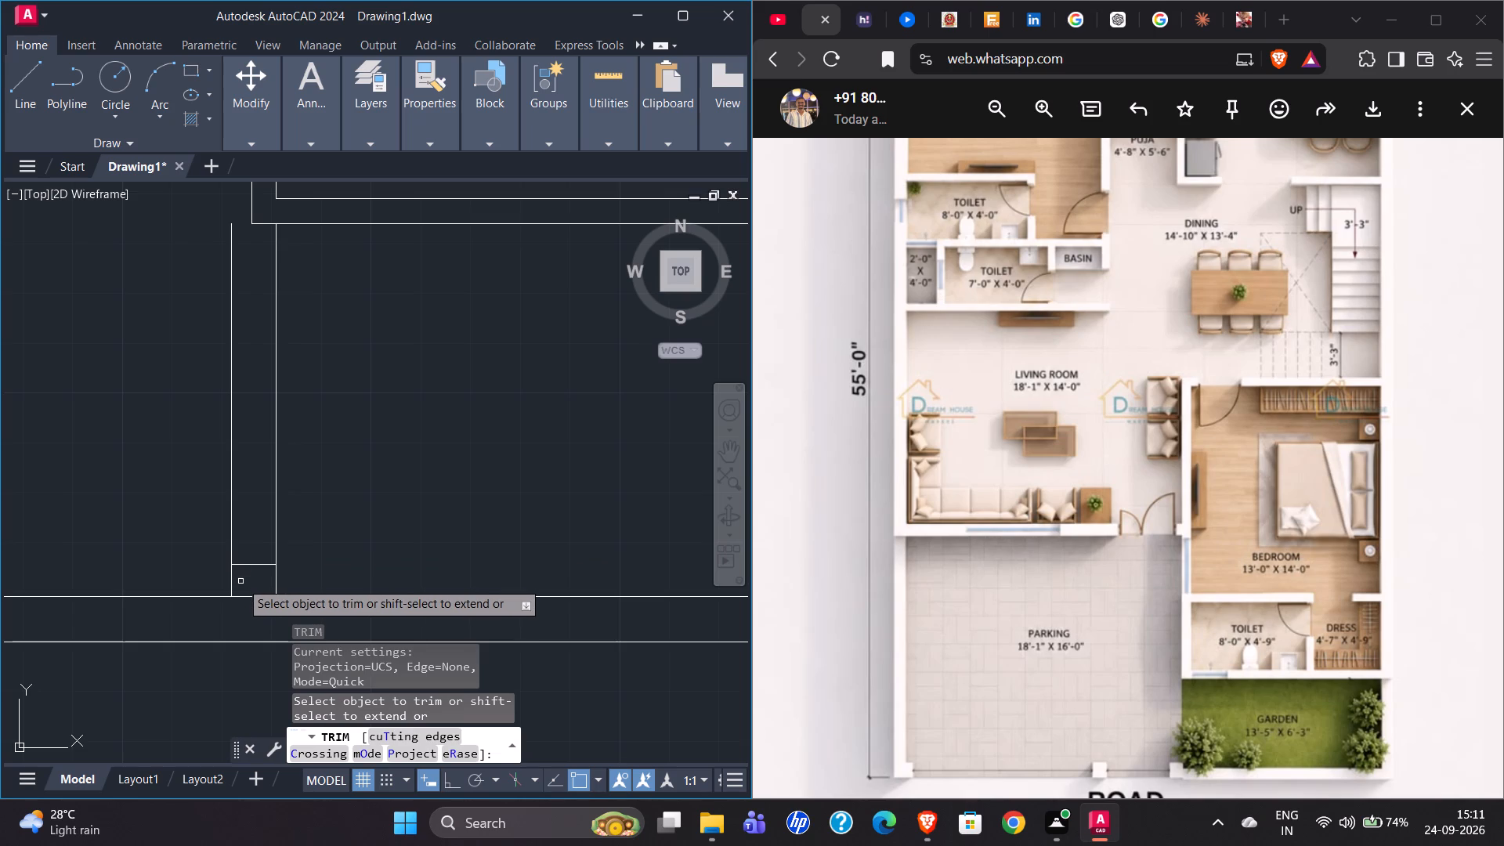
{"action": "left_click_drag", "start_coordinate": [241, 583], "coordinate": [241, 602]}
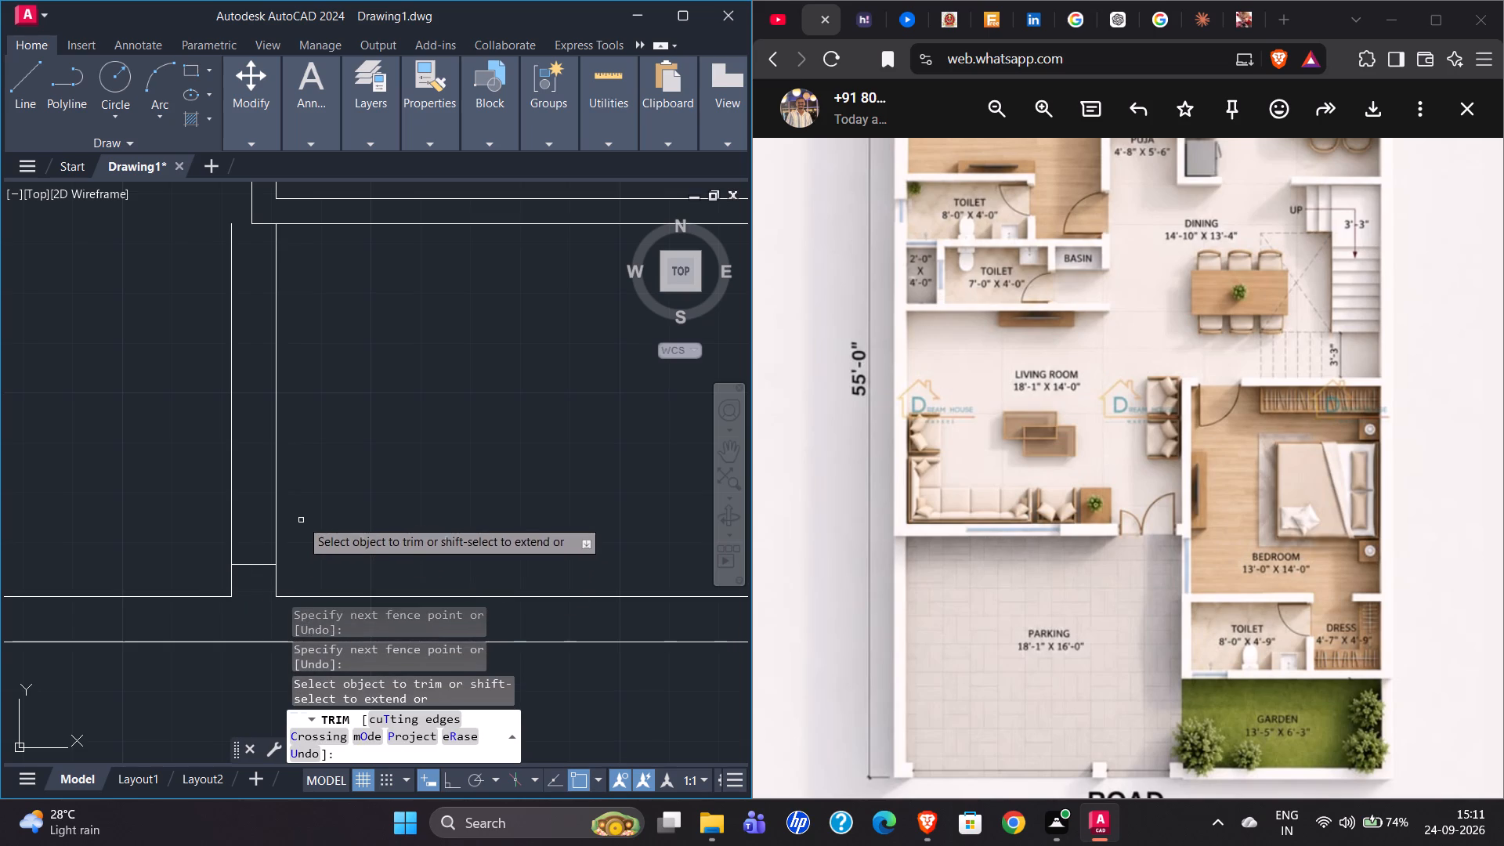
{"action": "left_click_drag", "start_coordinate": [302, 517], "coordinate": [183, 516]}
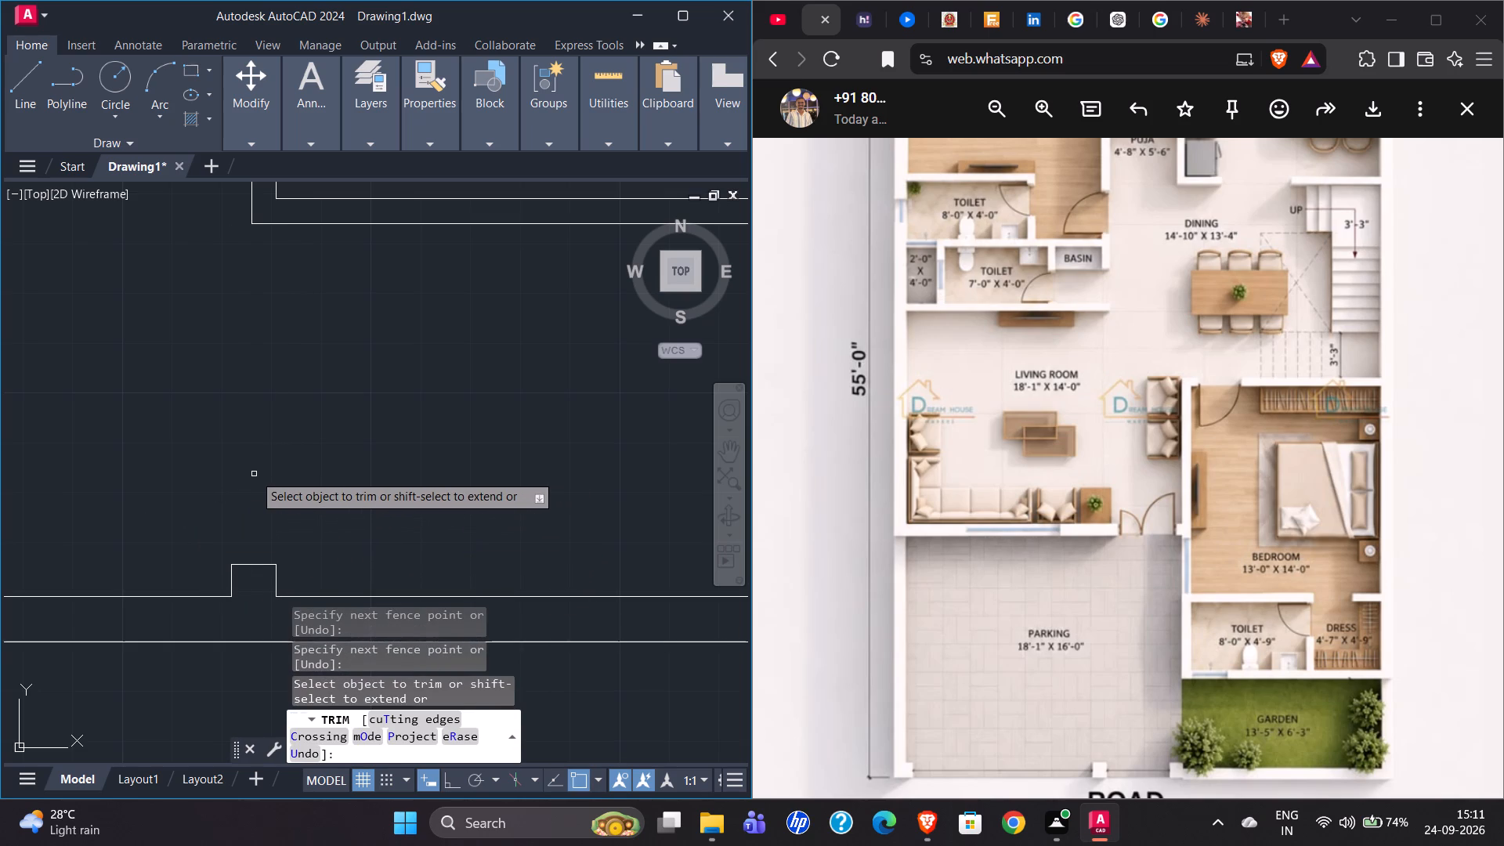
{"action": "scroll", "coordinate": [349, 446], "scroll_direction": "down", "scroll_amount": 1}
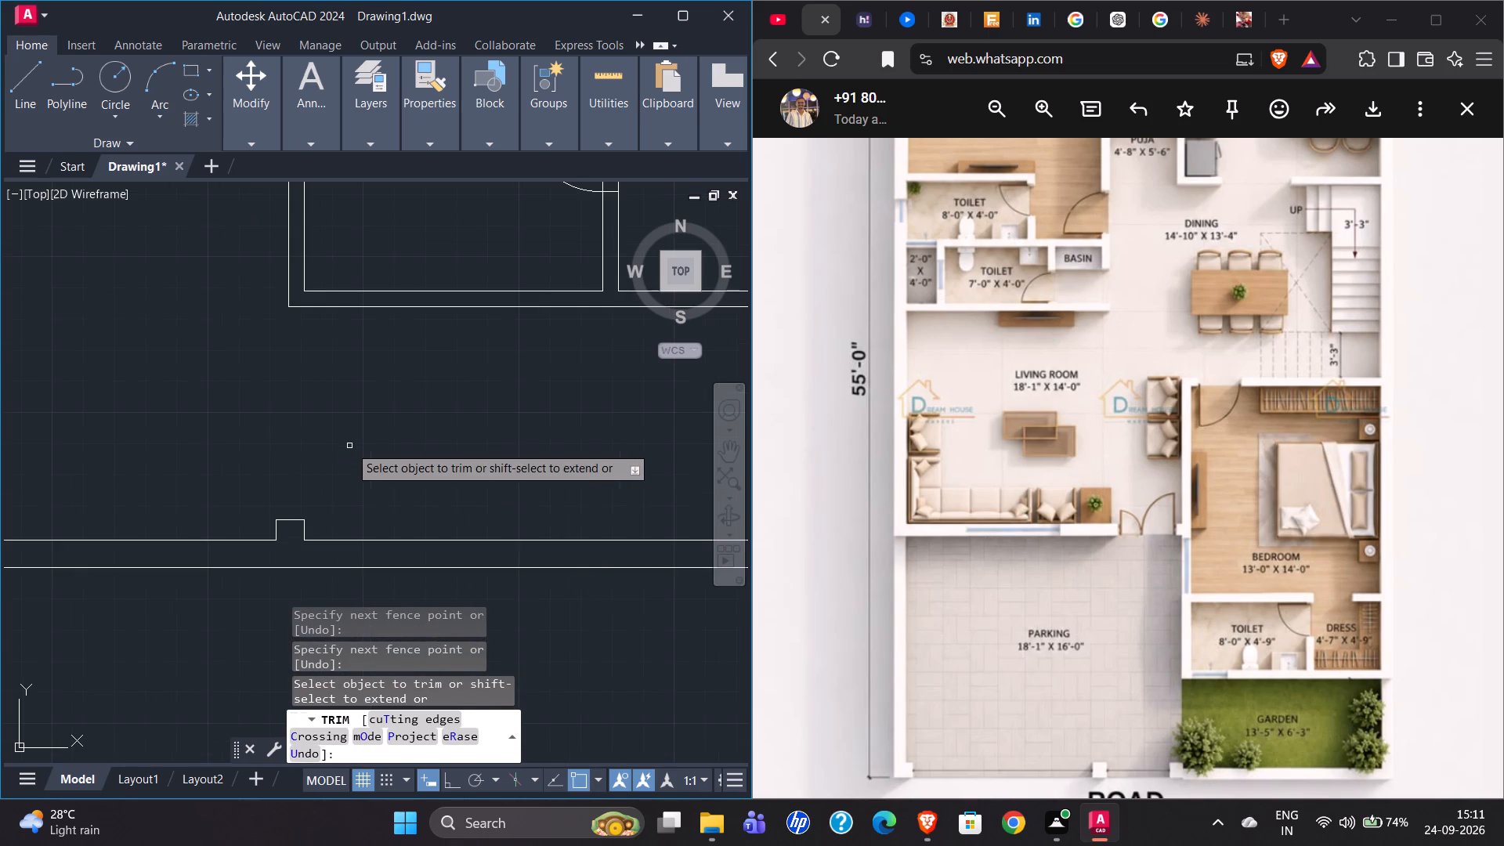
{"action": "scroll", "coordinate": [204, 627], "scroll_direction": "up", "scroll_amount": 1}
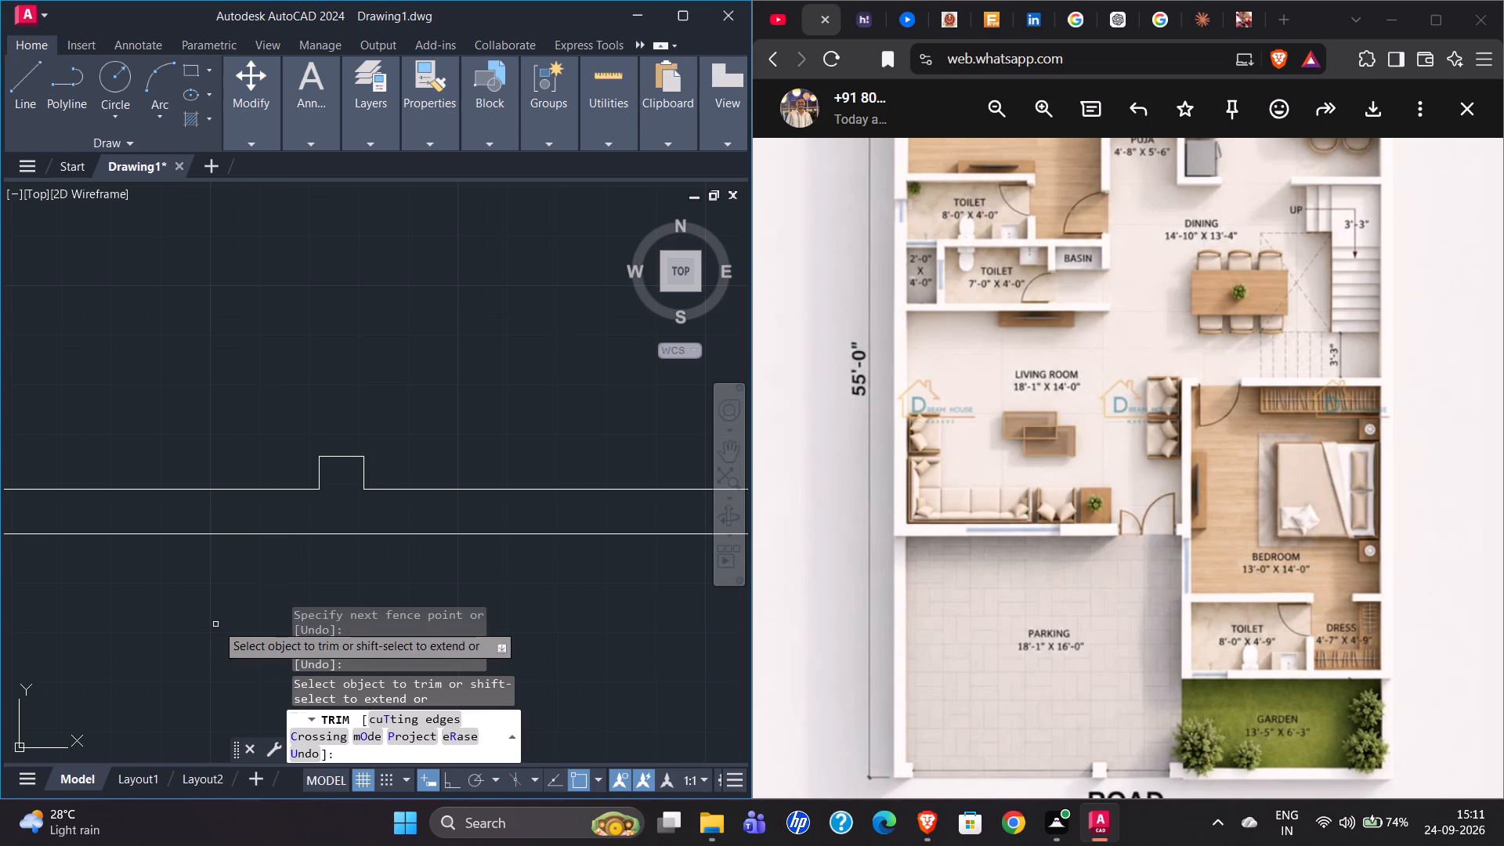
{"action": "key", "text": "Escape"}
Extend the pier's west vertical line down to the south wall's outer line.
{"action": "type", "text": "EX"}
{"action": "key", "text": "Return"}
{"action": "left_click", "coordinate": [317, 475]}
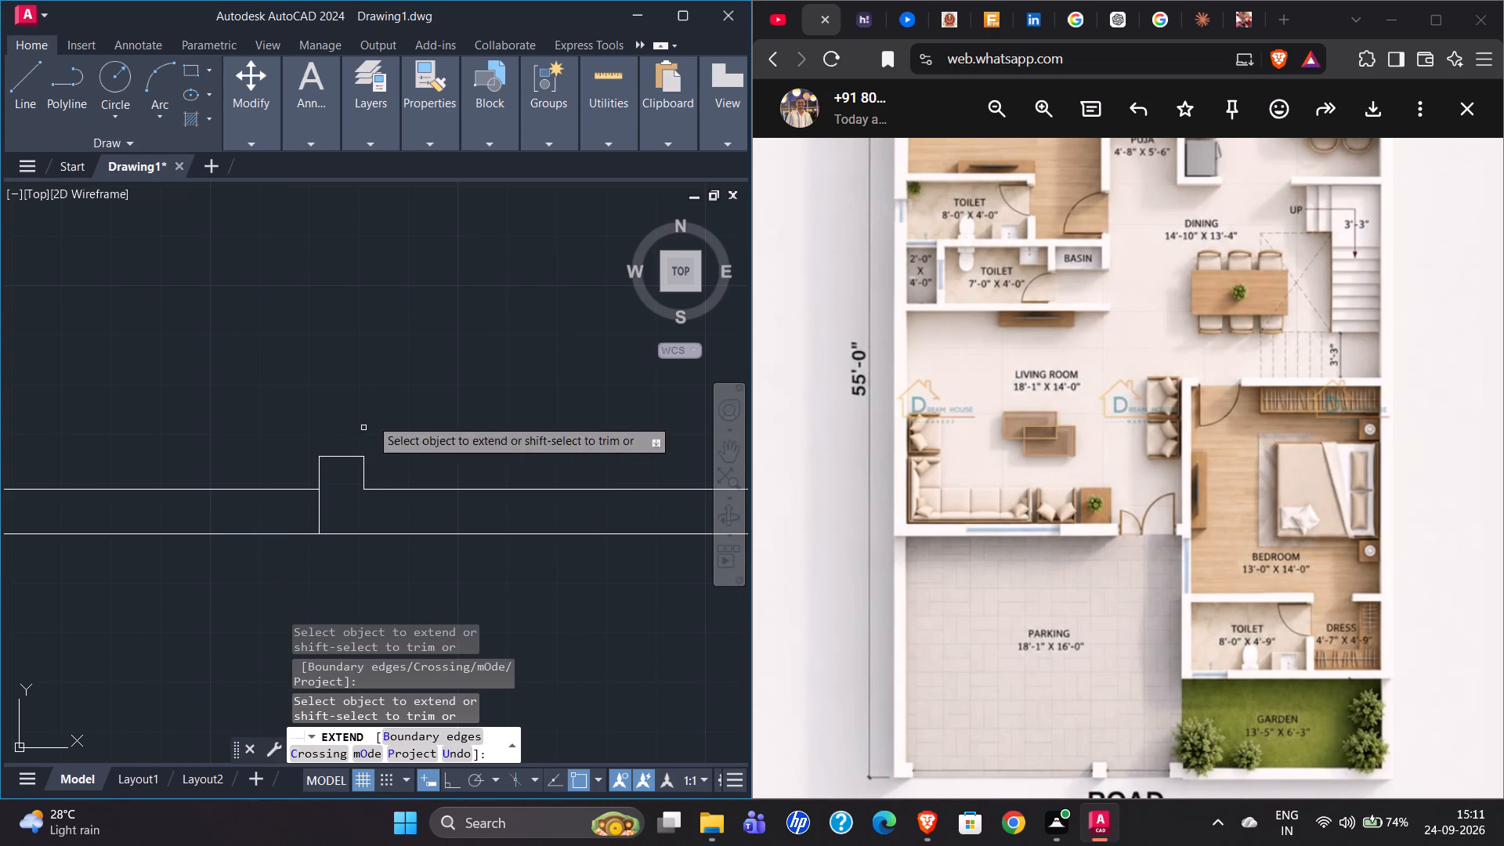
{"action": "scroll", "coordinate": [368, 374], "scroll_direction": "down", "scroll_amount": 2}
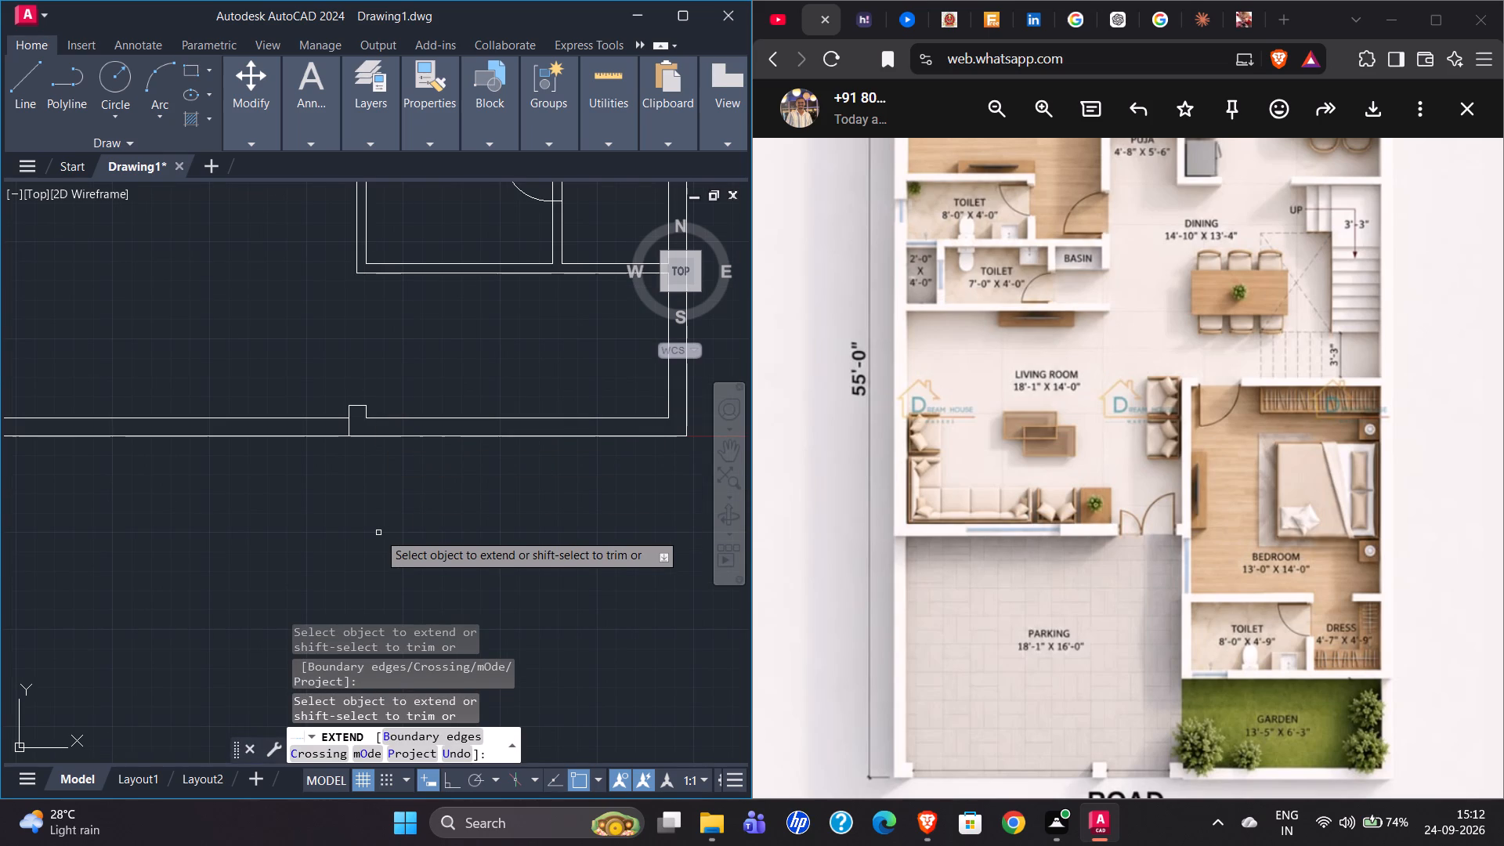
{"action": "scroll", "coordinate": [436, 528], "scroll_direction": "down", "scroll_amount": 1}
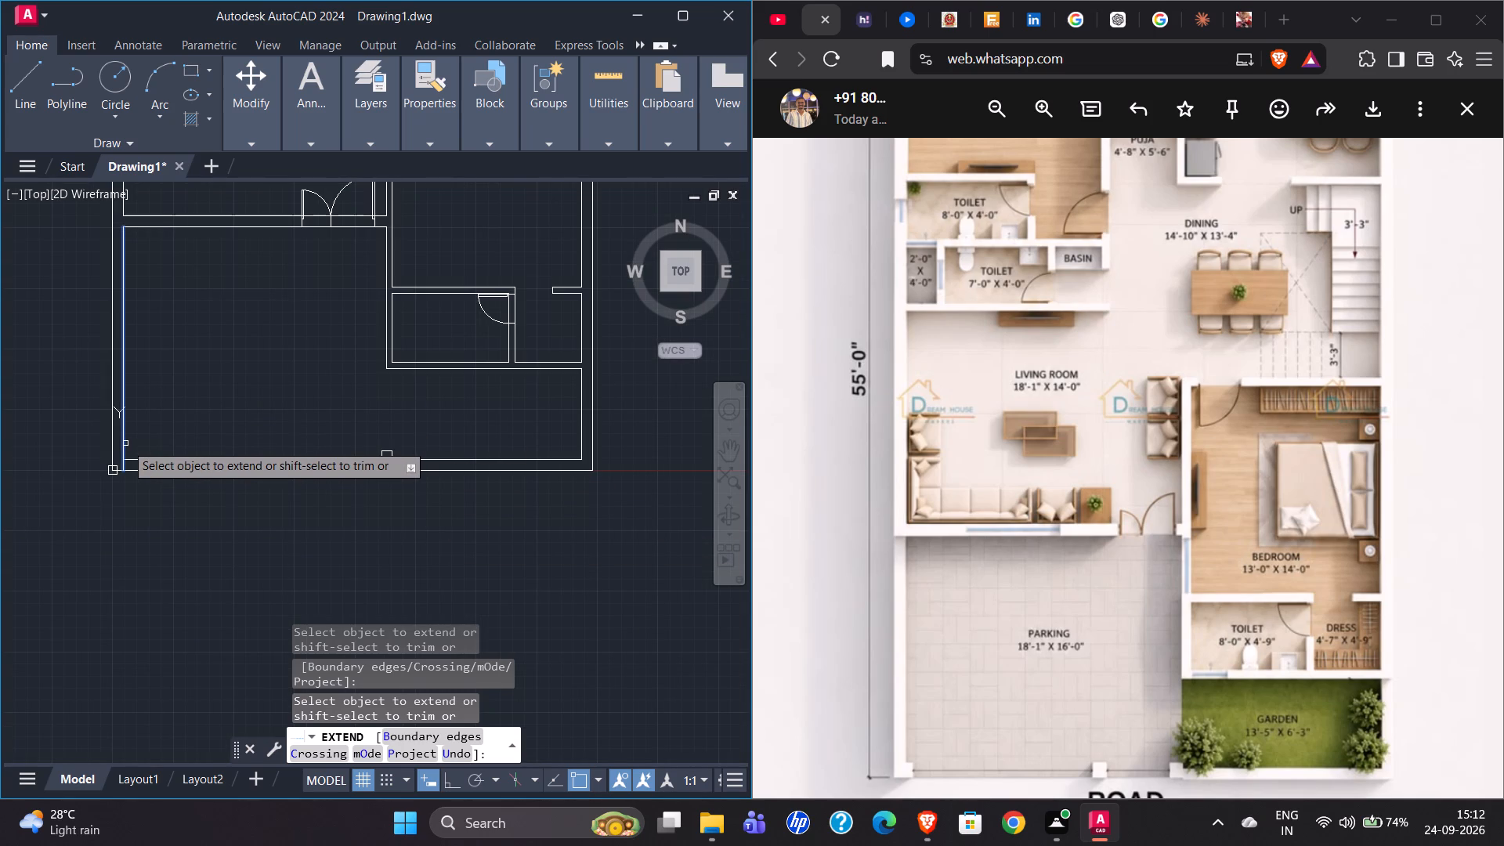
{"action": "scroll", "coordinate": [125, 443], "scroll_direction": "up", "scroll_amount": 1}
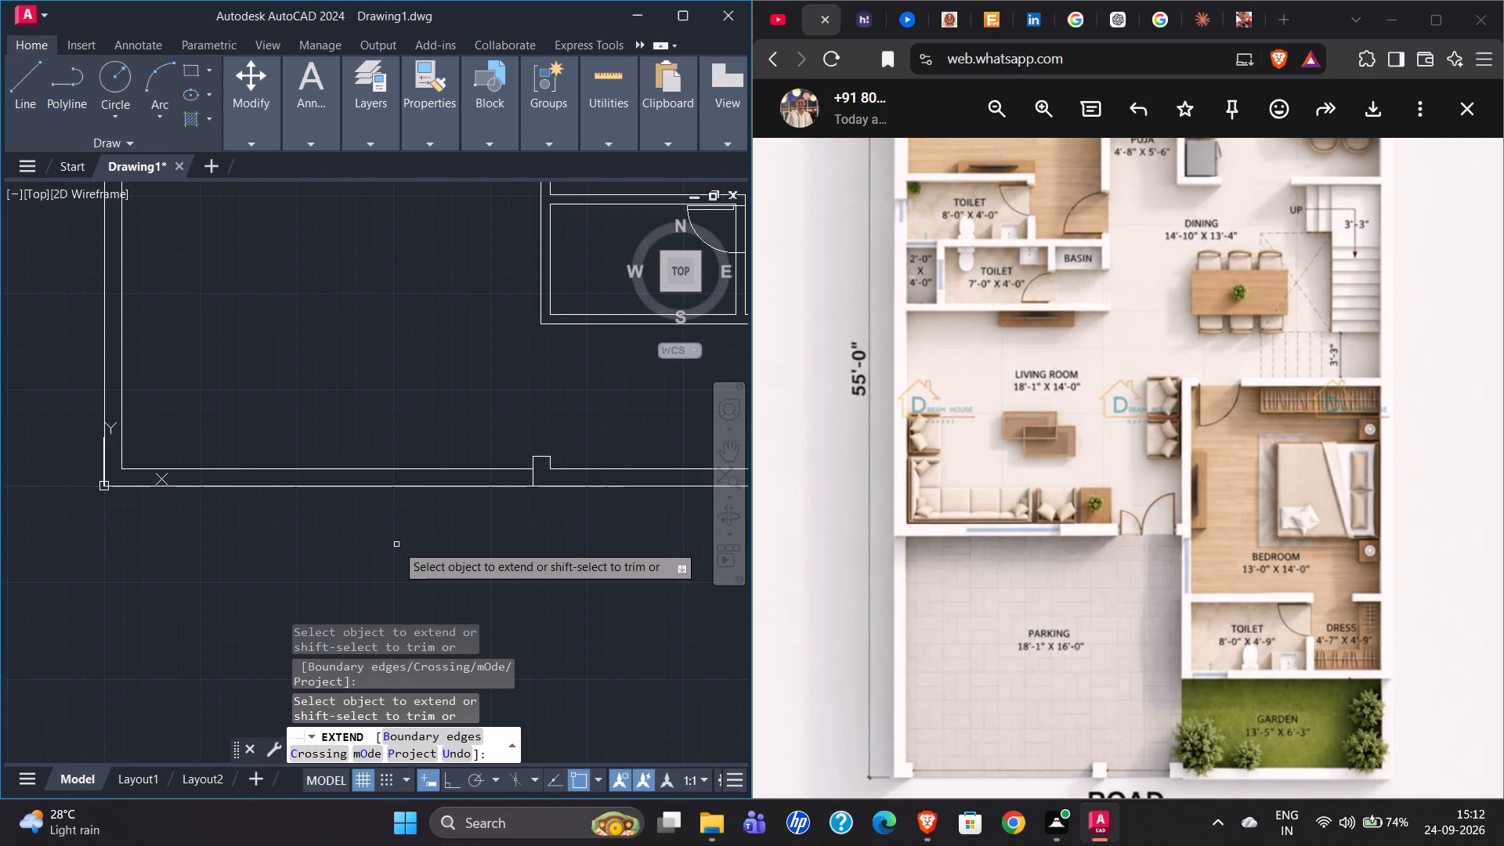
{"action": "key", "text": "Escape"}
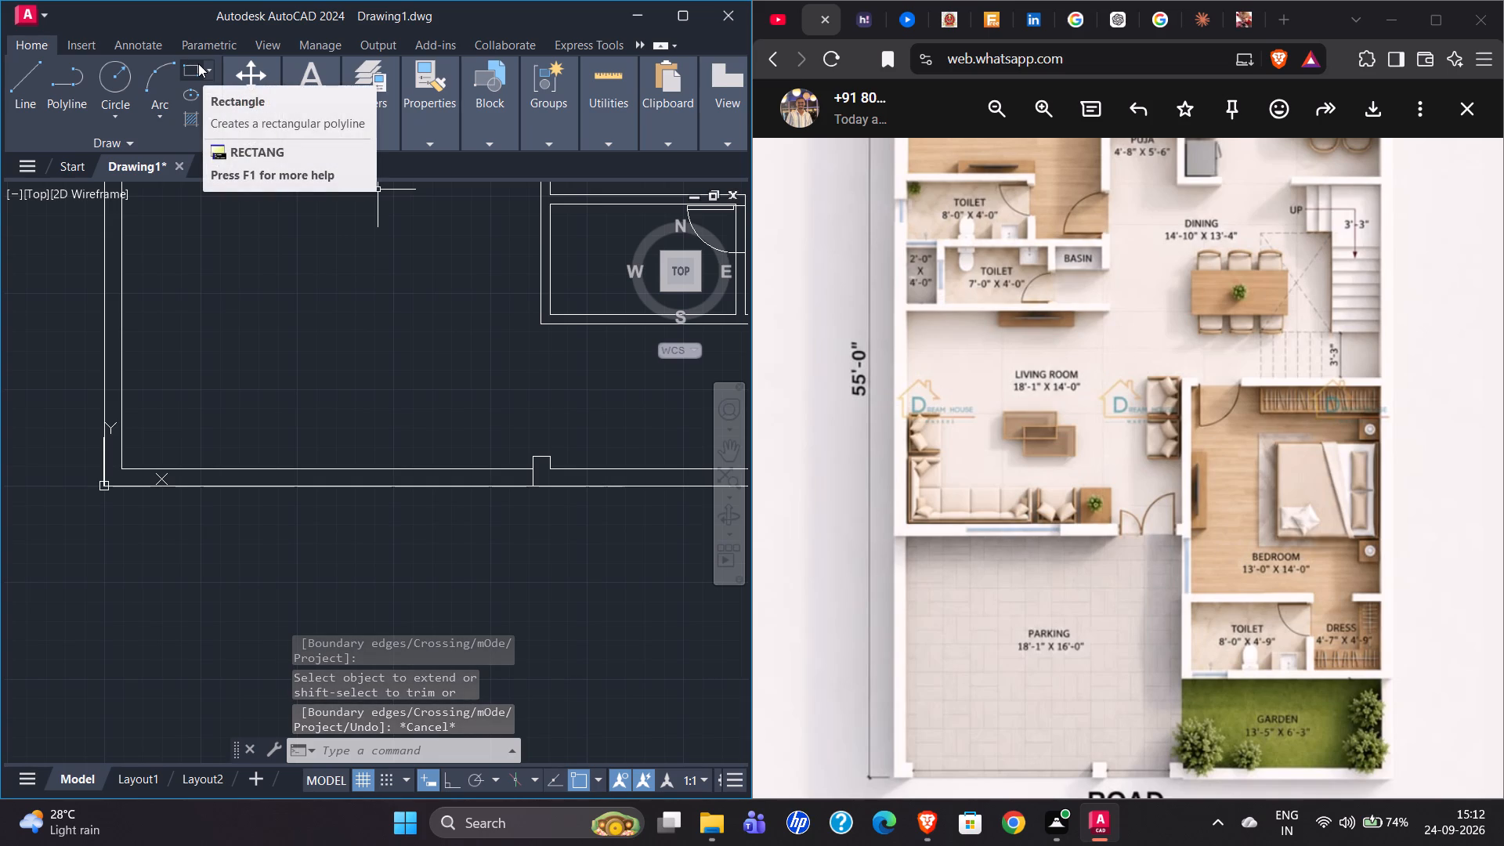
Draw a short vertical line across the south wall's thickness, about 9" east of the inner southwest corner.
{"action": "scroll", "coordinate": [987, 470], "scroll_direction": "down", "scroll_amount": 2}
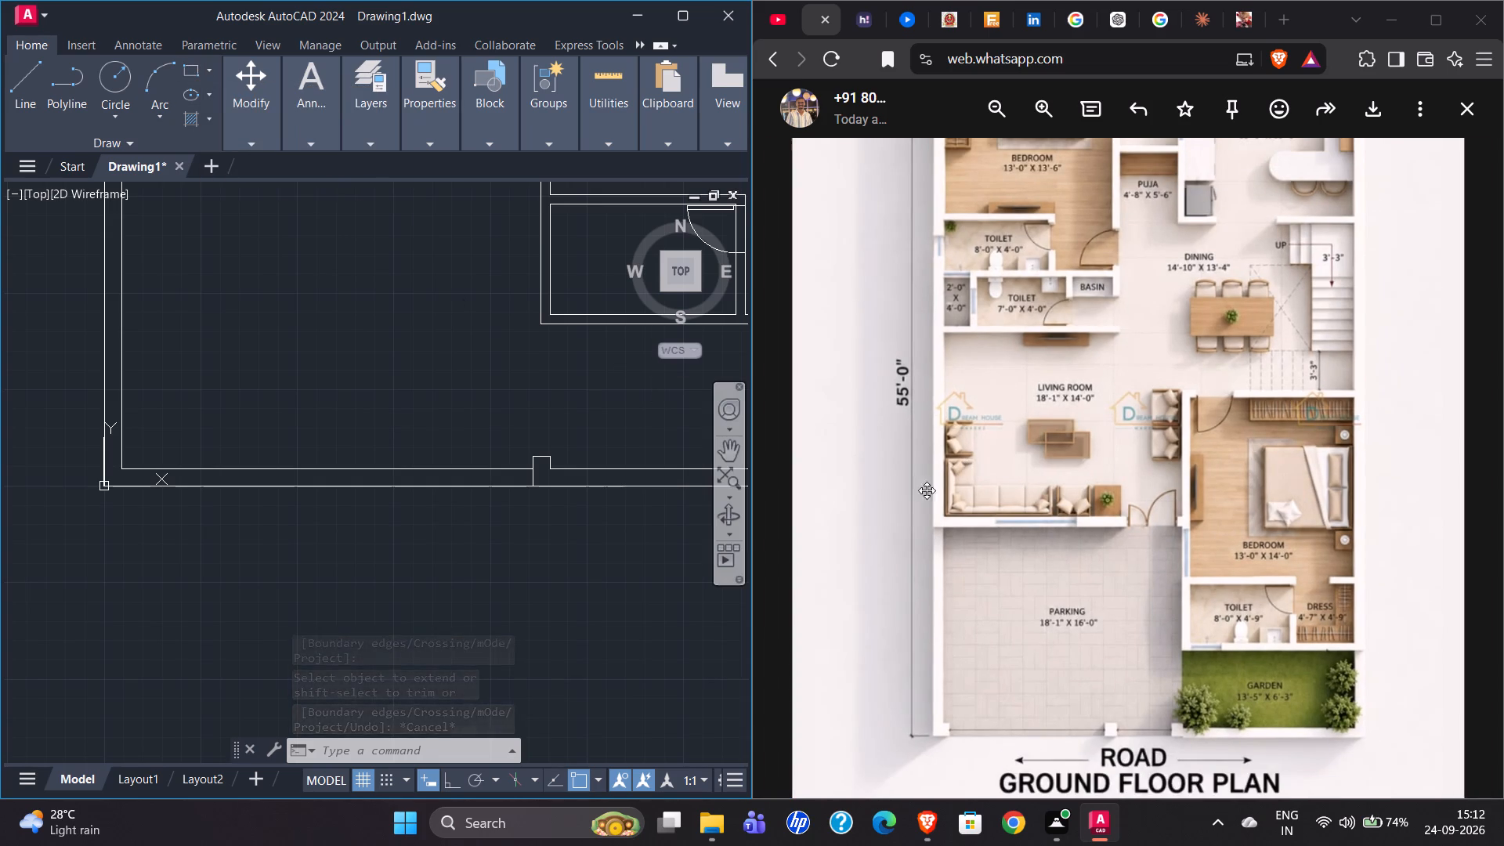
{"action": "scroll", "coordinate": [1116, 754], "scroll_direction": "up", "scroll_amount": 4}
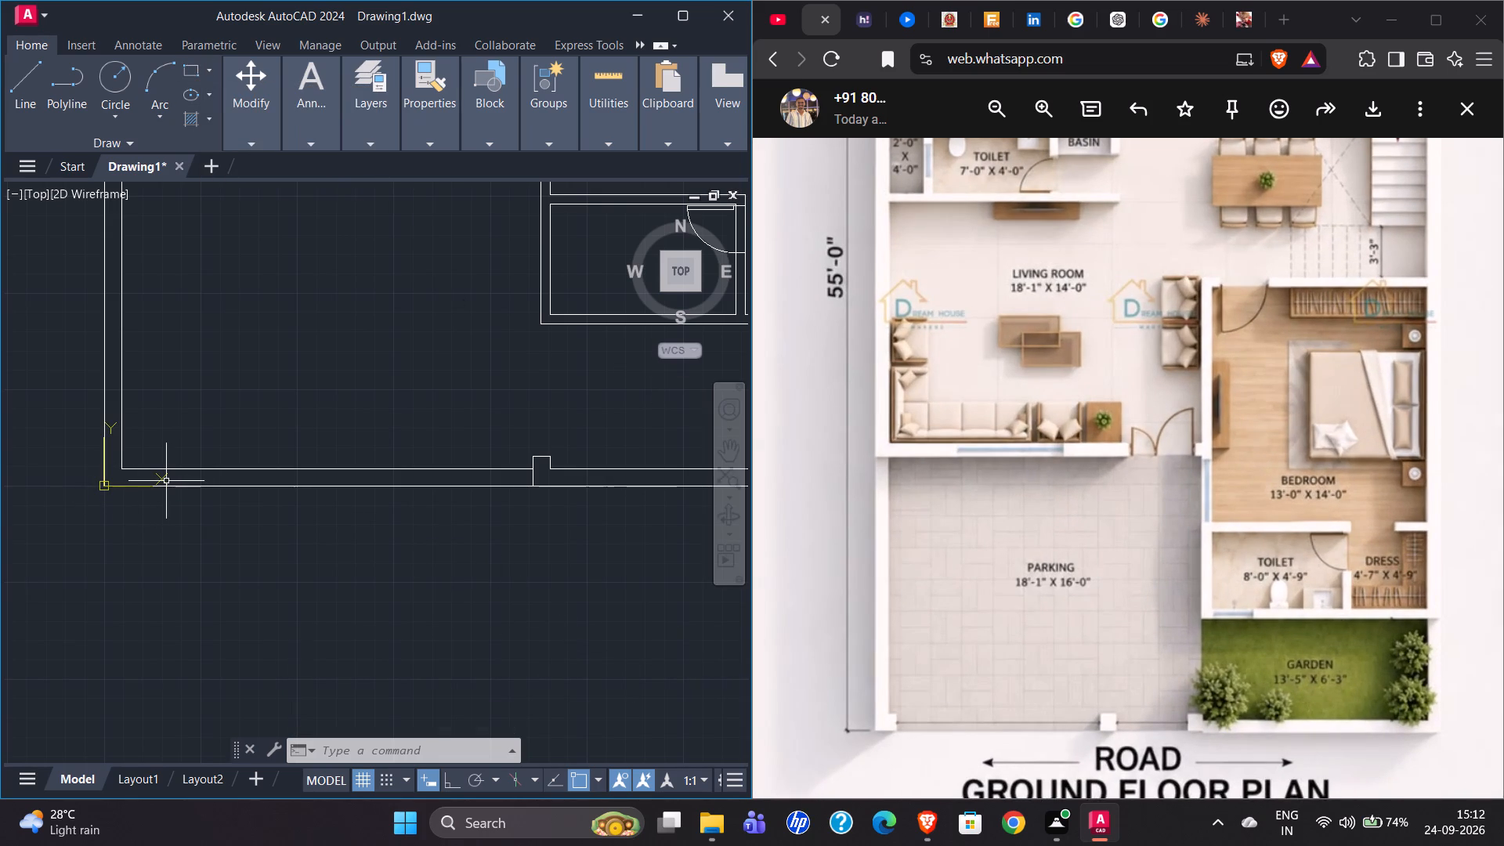
{"action": "left_click", "coordinate": [14, 95]}
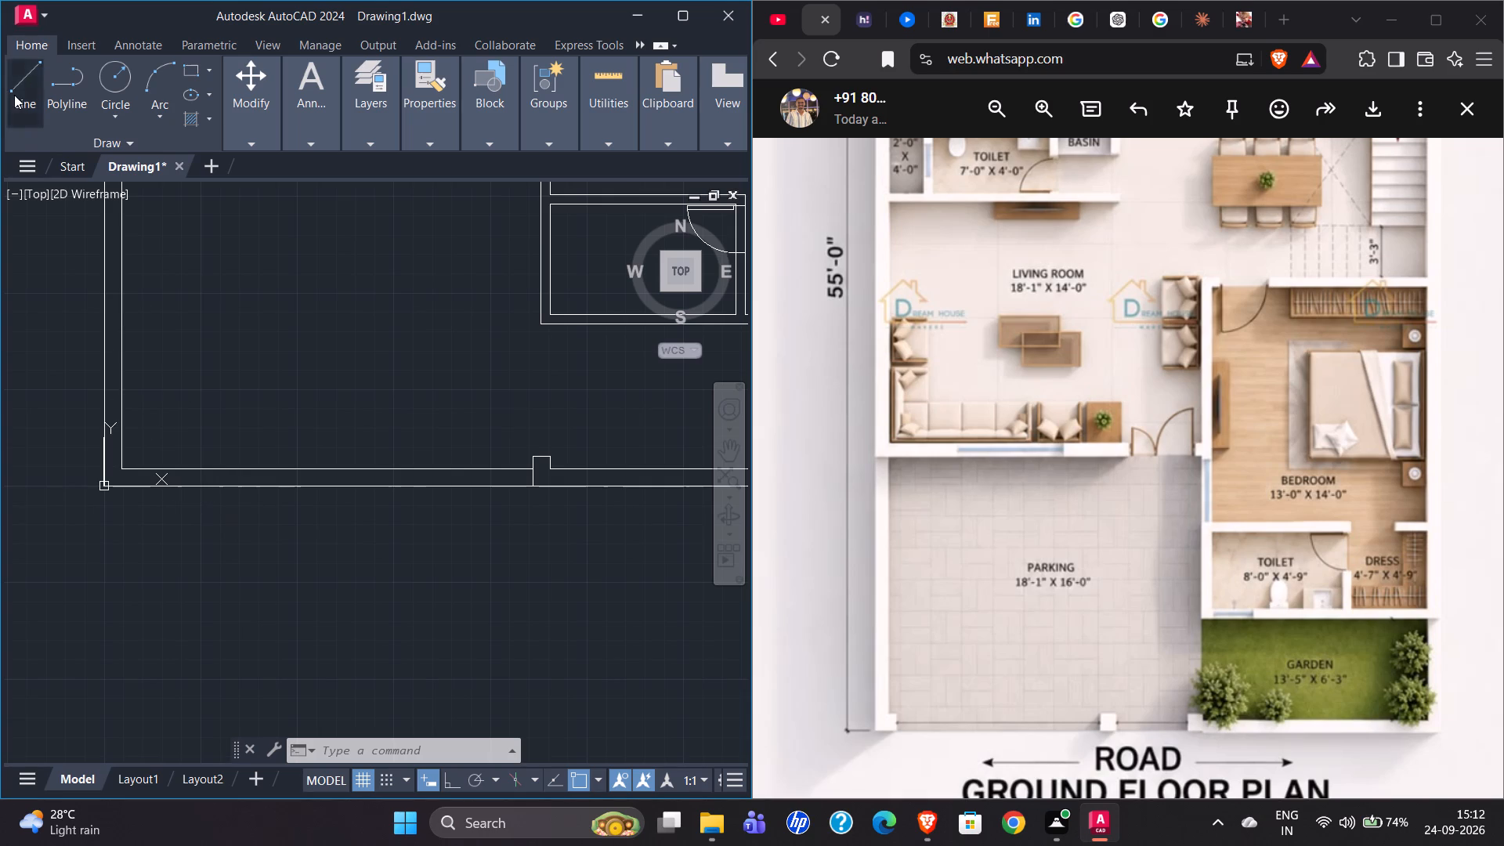
{"action": "scroll", "coordinate": [152, 528], "scroll_direction": "up", "scroll_amount": 2}
{"action": "left_click", "coordinate": [125, 385]}
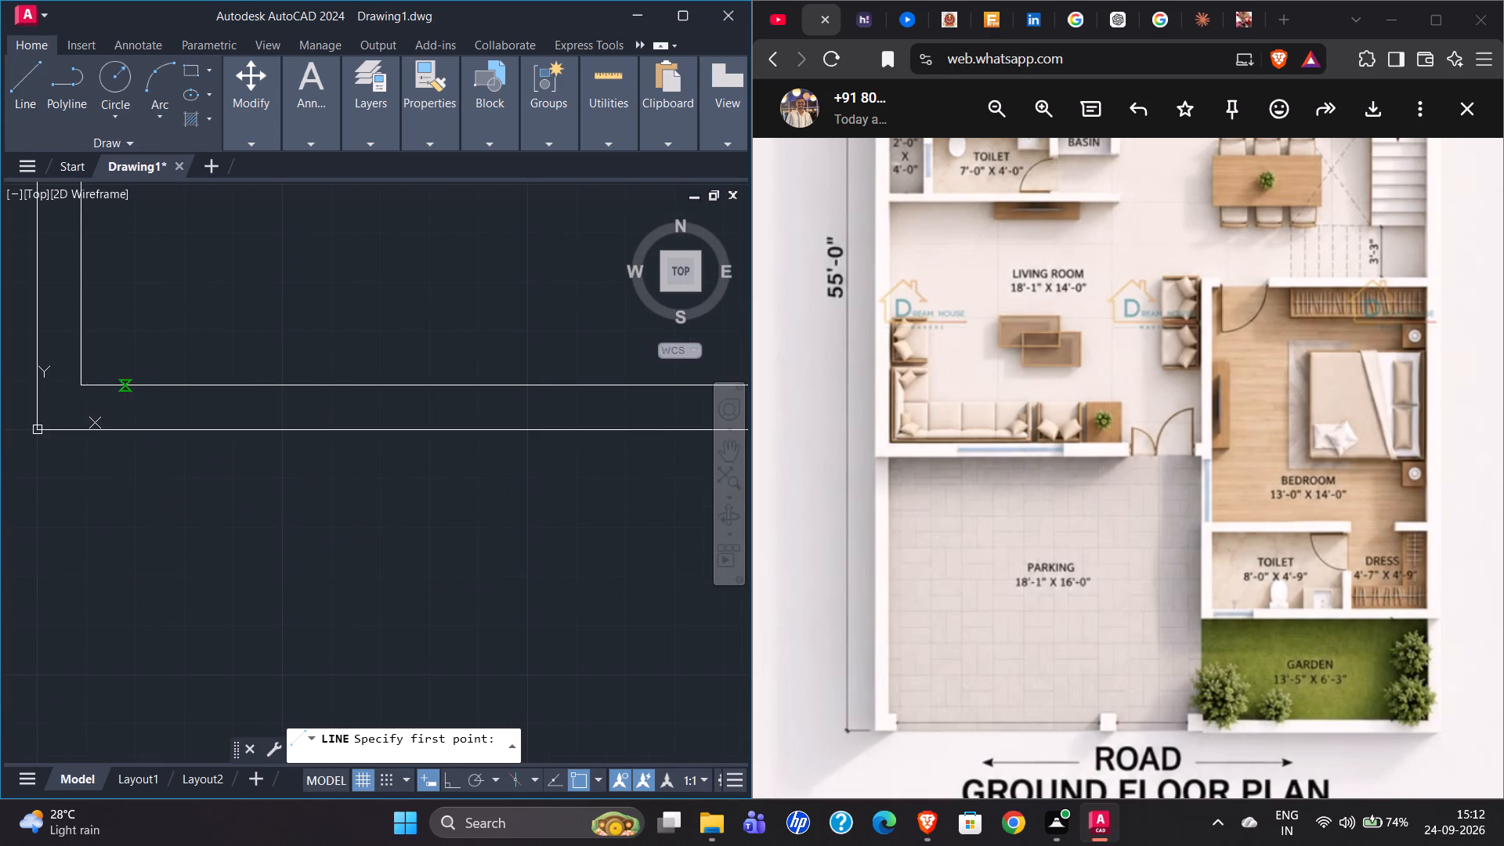
{"action": "left_click", "coordinate": [122, 434]}
{"action": "key", "text": "Escape"}
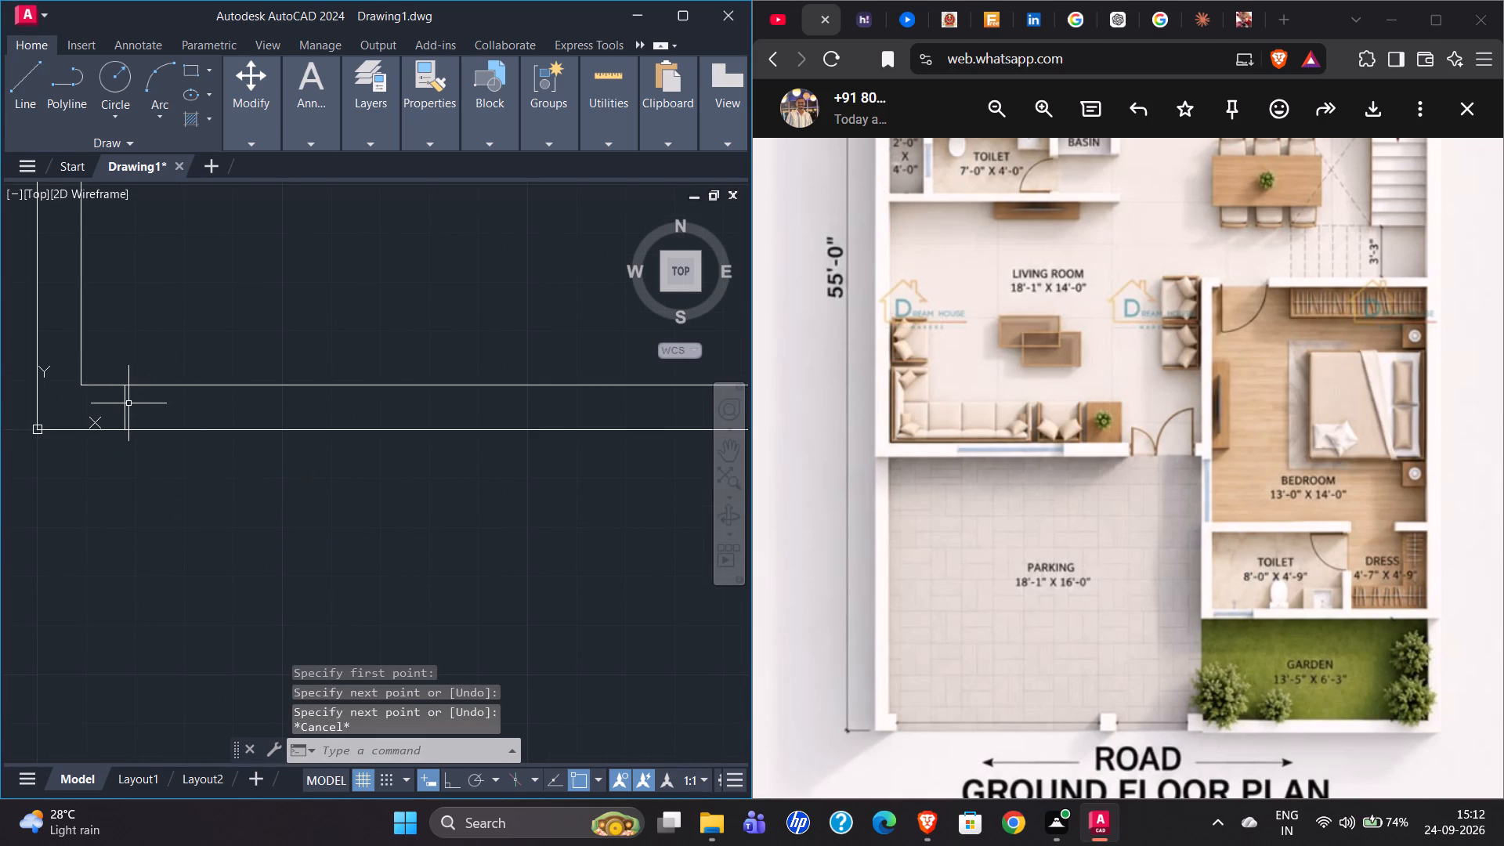
Check the distance along the south wall from the short vertical line to the pier's west side.
{"action": "left_click", "coordinate": [128, 403]}
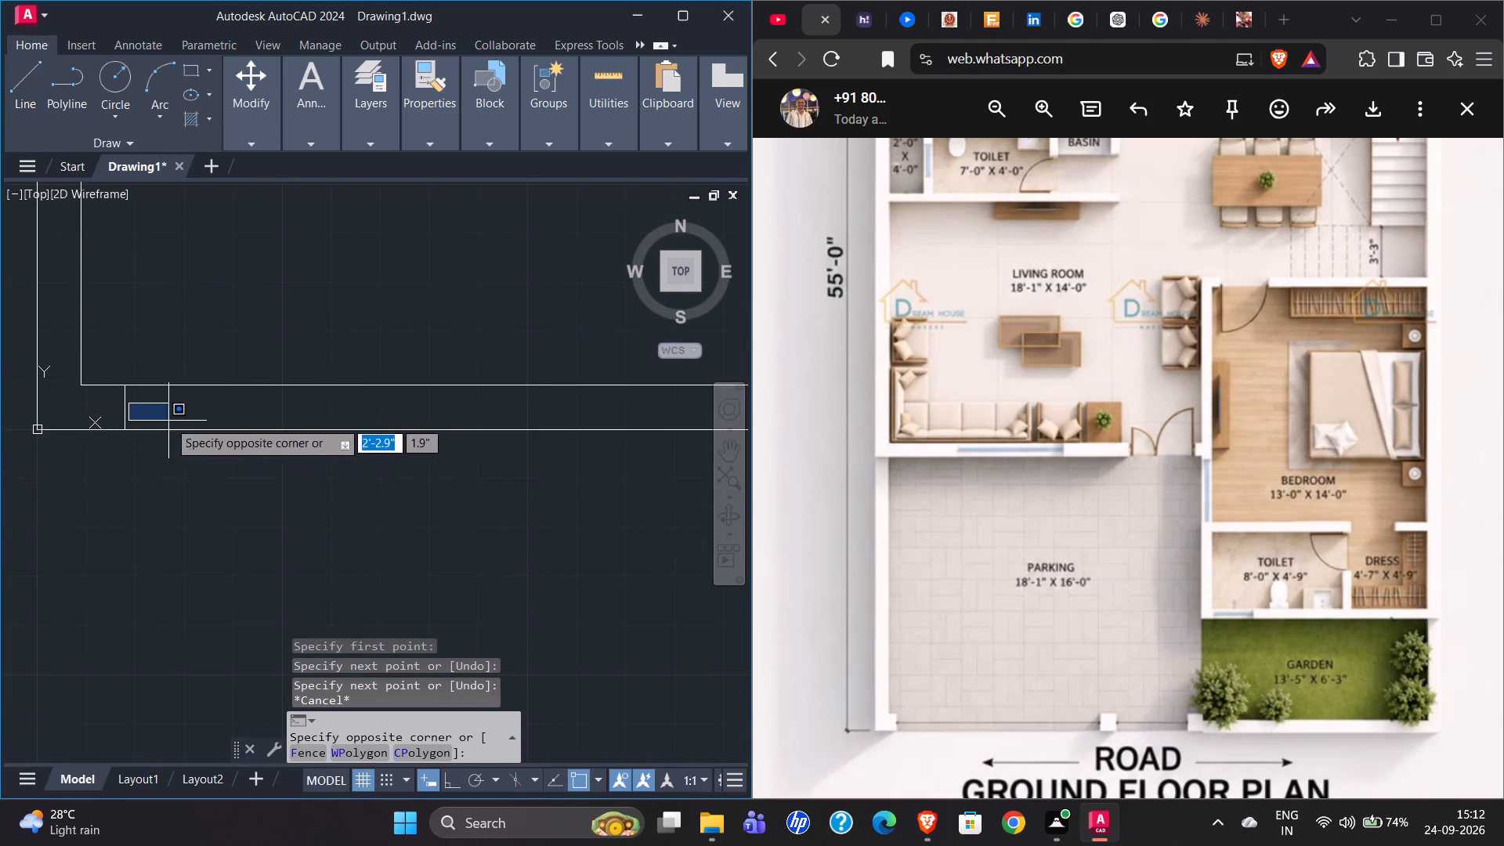
{"action": "key", "text": "Escape"}
{"action": "left_click", "coordinate": [125, 400]}
{"action": "scroll", "coordinate": [52, 484], "scroll_direction": "down", "scroll_amount": 1}
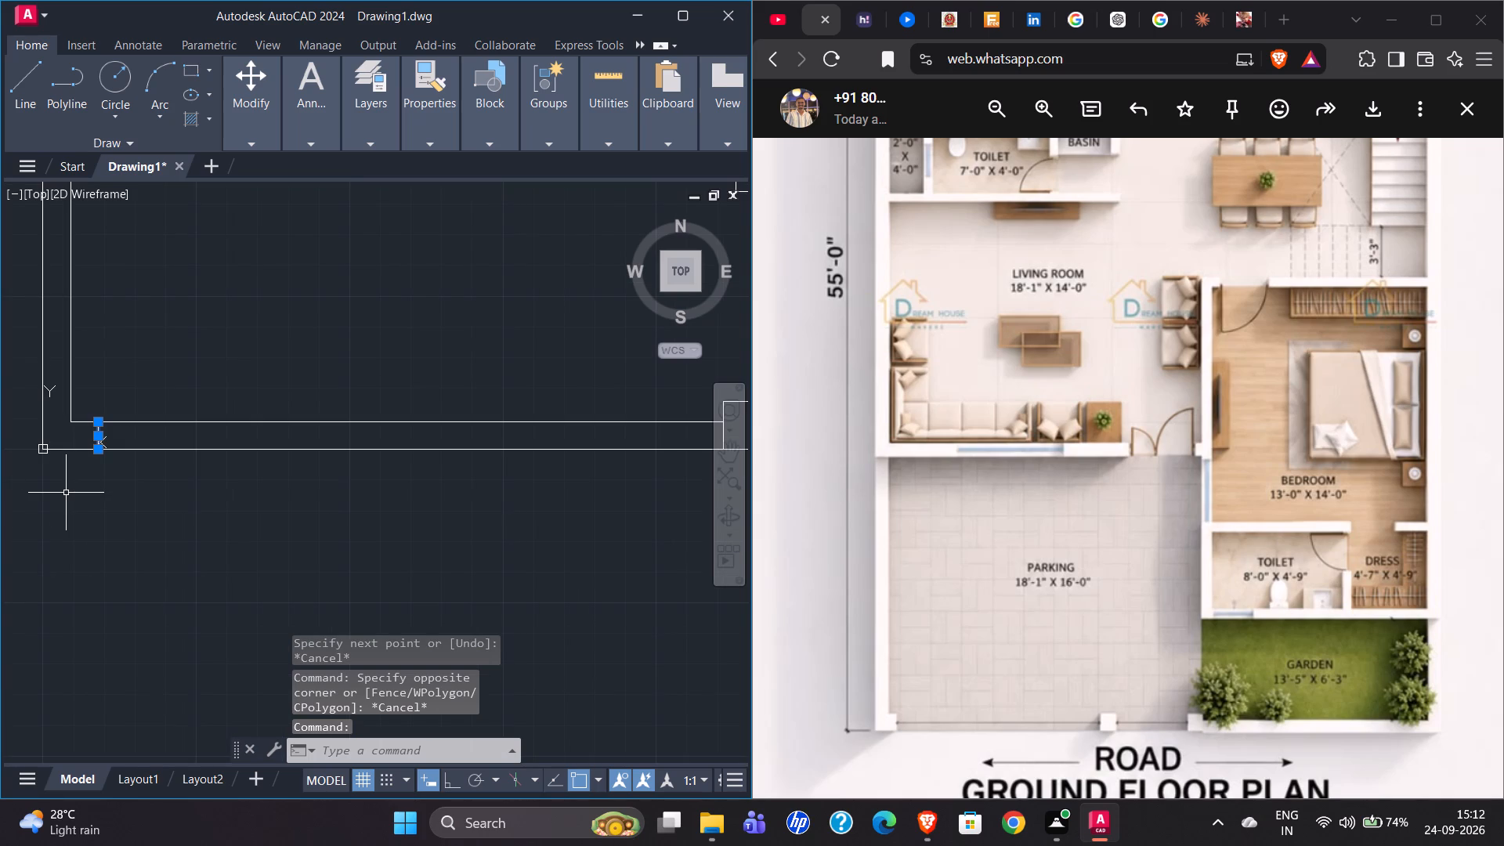
{"action": "scroll", "coordinate": [42, 518], "scroll_direction": "down", "scroll_amount": 1}
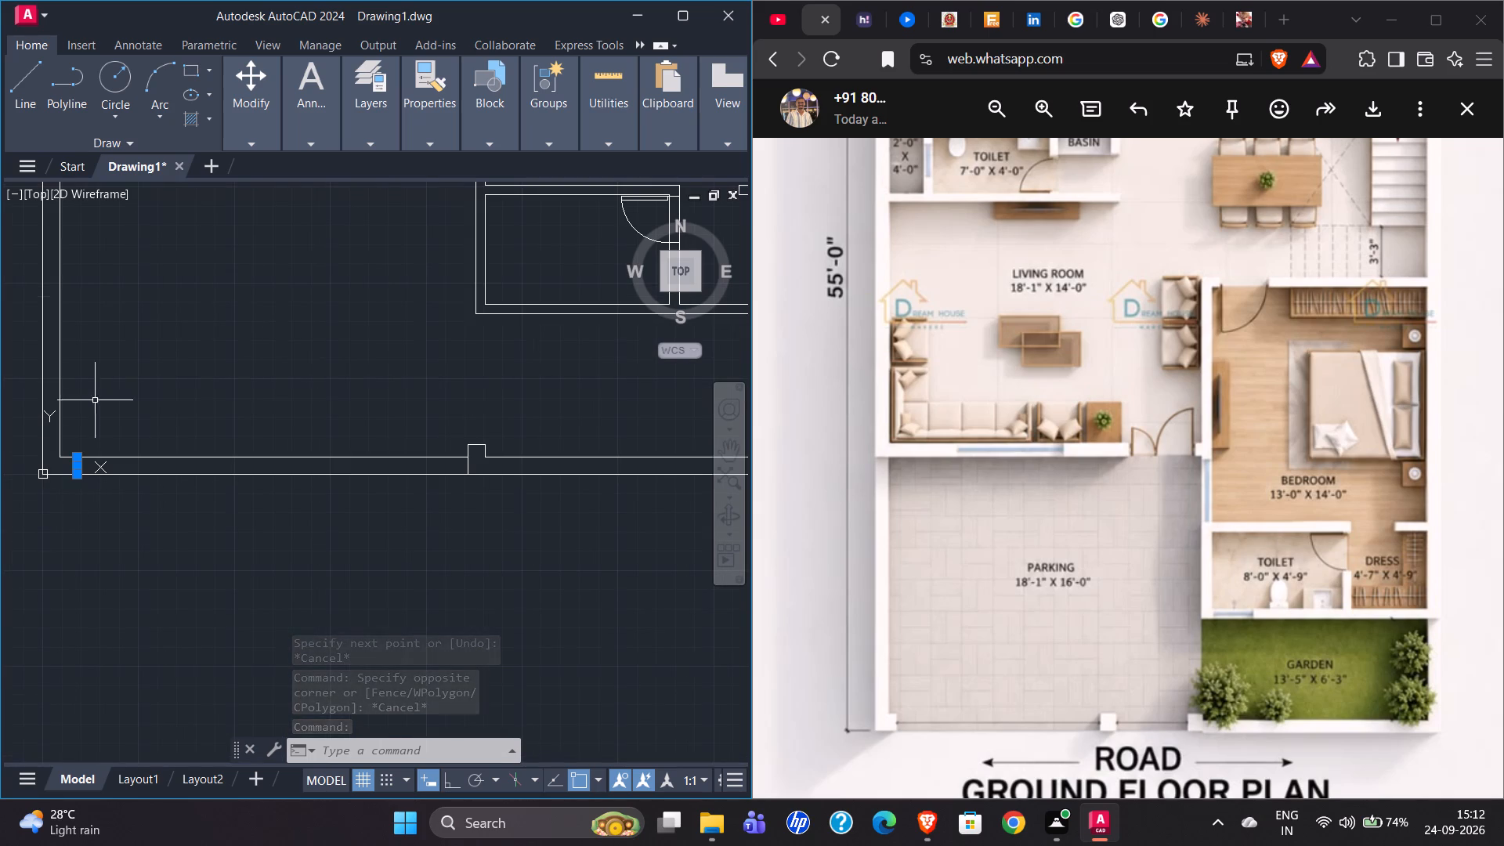
{"action": "left_click", "coordinate": [12, 99]}
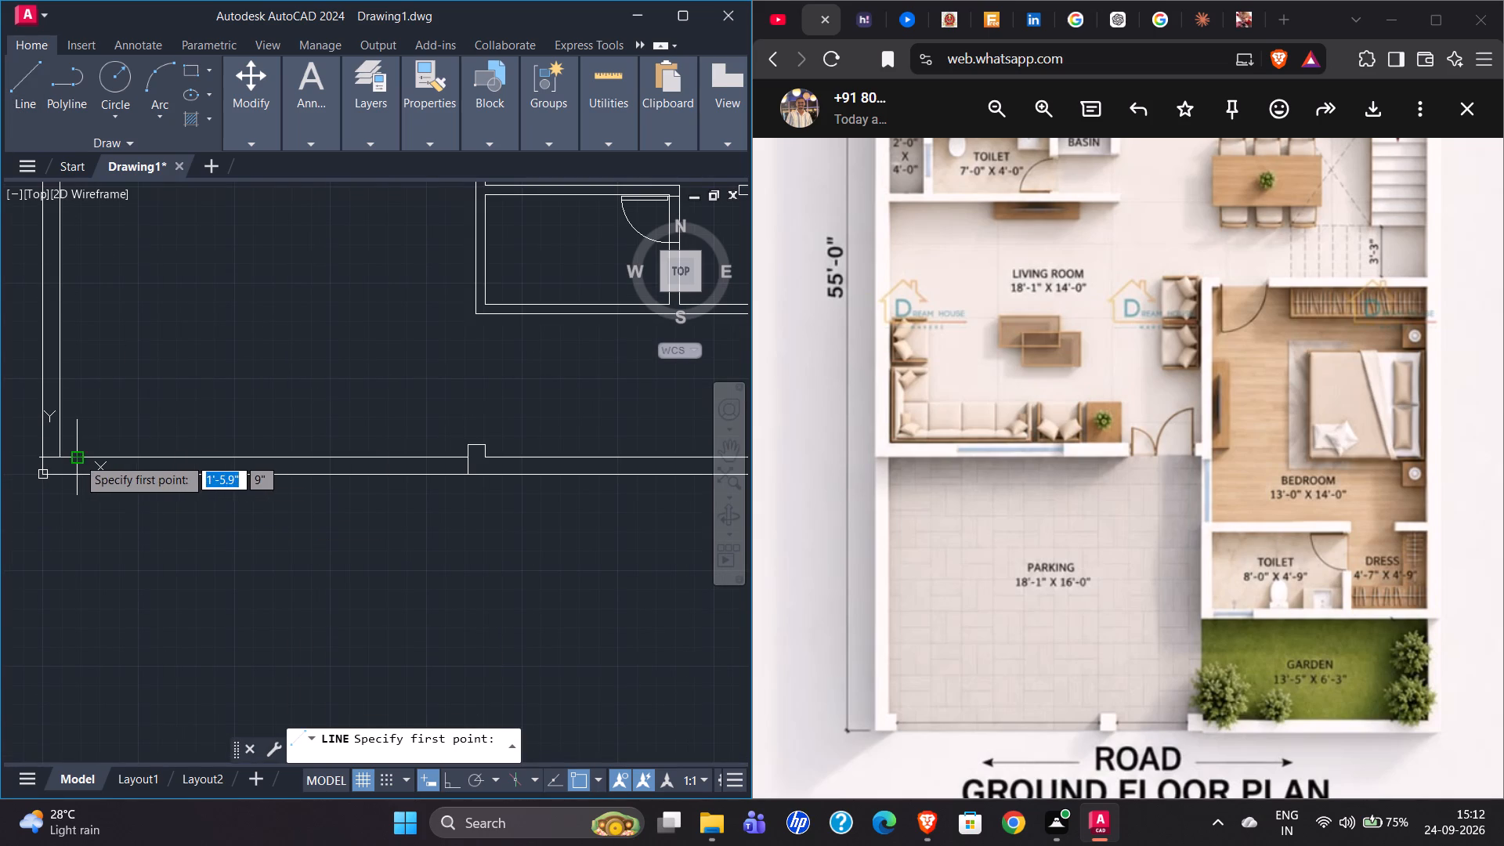
{"action": "left_click", "coordinate": [78, 457]}
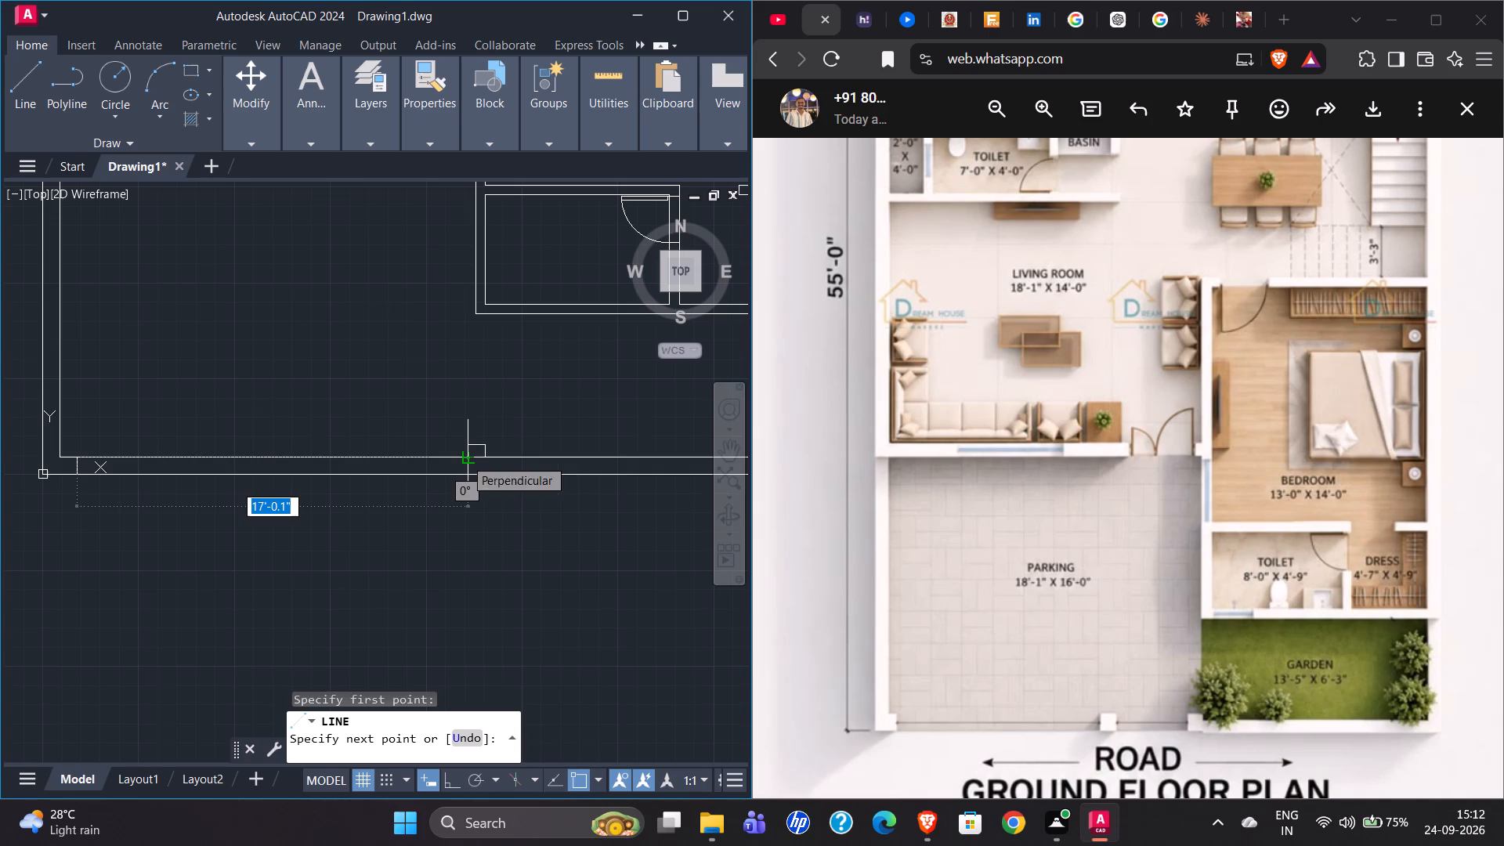
{"action": "key", "text": "Escape"}
Offset the short vertical line near the southwest corner 12' to the east within the south wall.
{"action": "scroll", "coordinate": [79, 470], "scroll_direction": "up", "scroll_amount": 2}
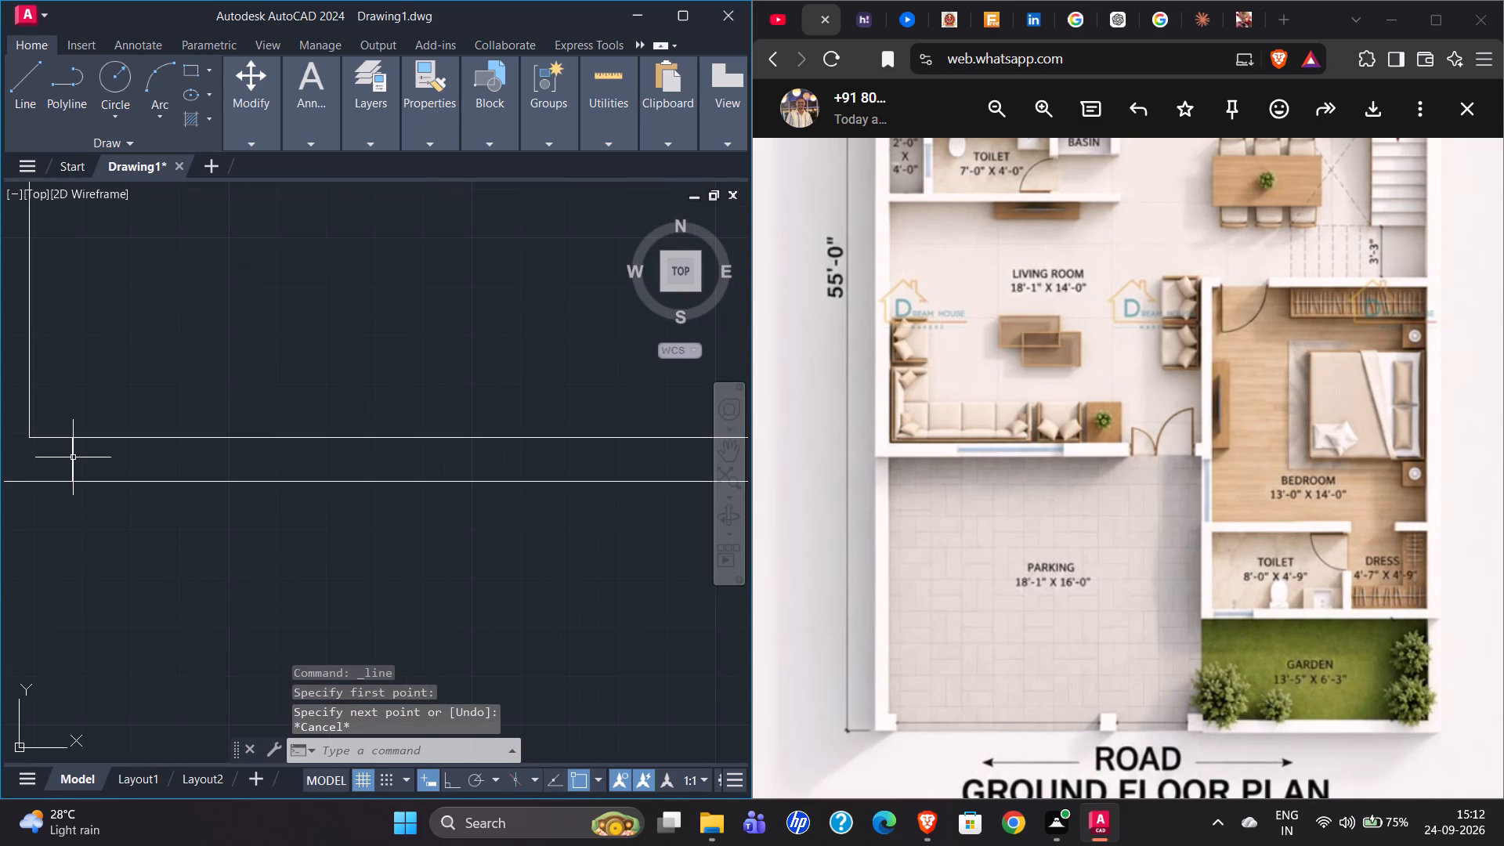
{"action": "left_click", "coordinate": [73, 457]}
{"action": "key", "text": "o"}
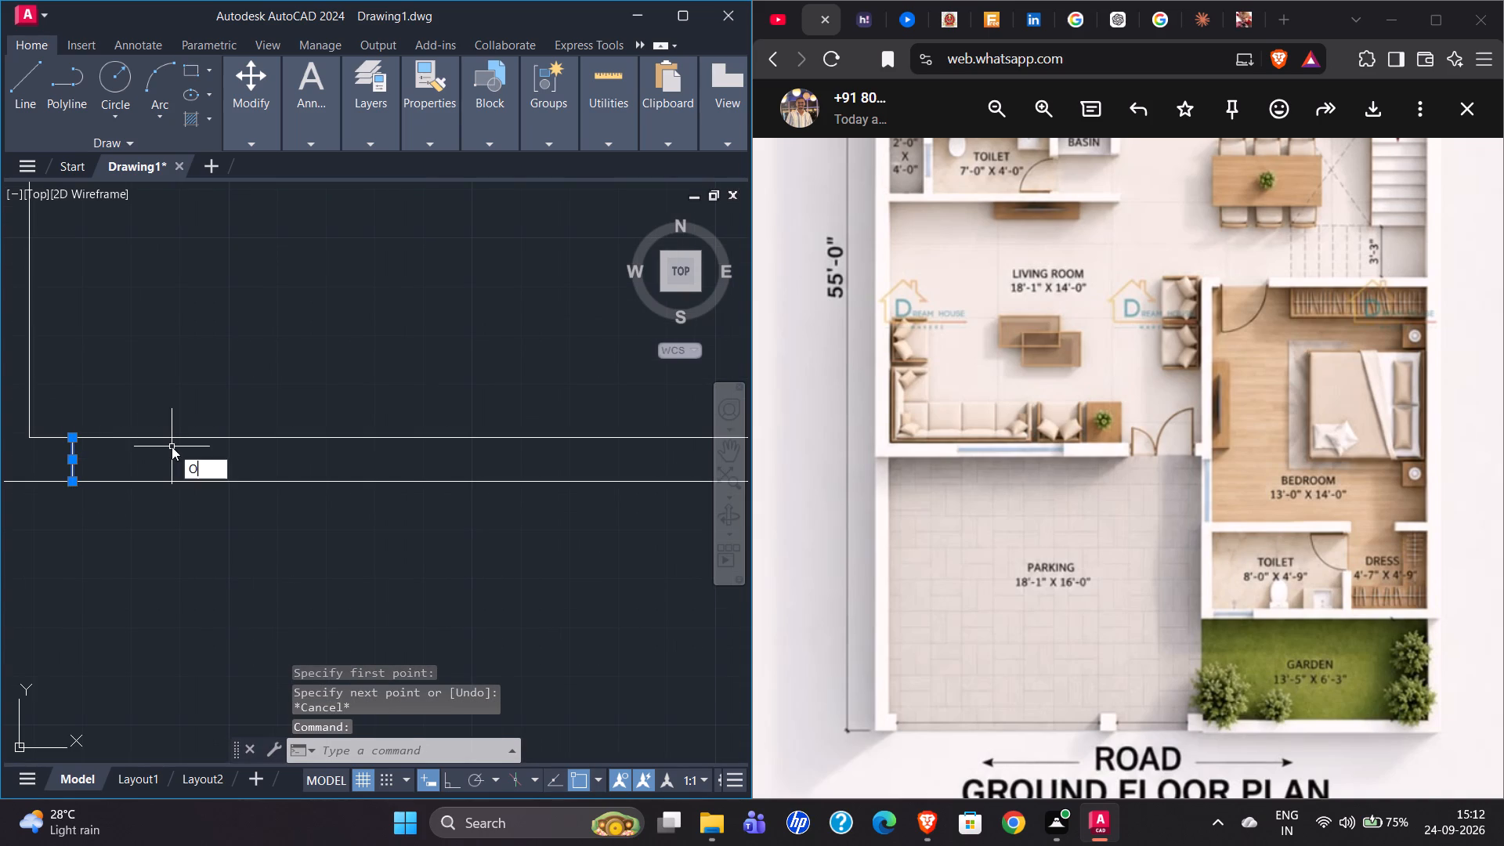
{"action": "key", "text": "Return"}
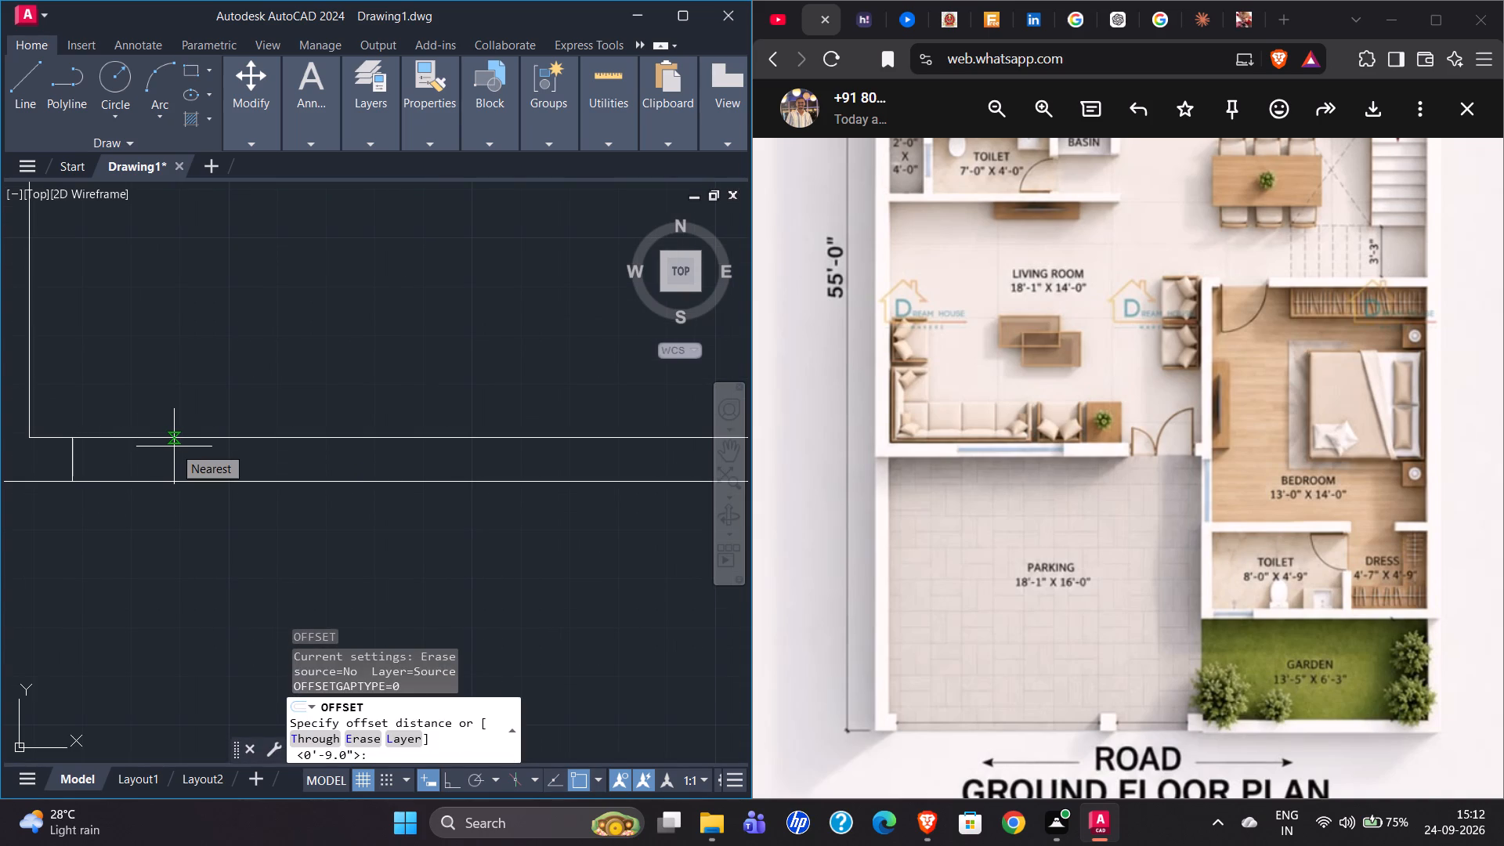
{"action": "type", "text": "8'"}
{"action": "key", "text": "Return"}
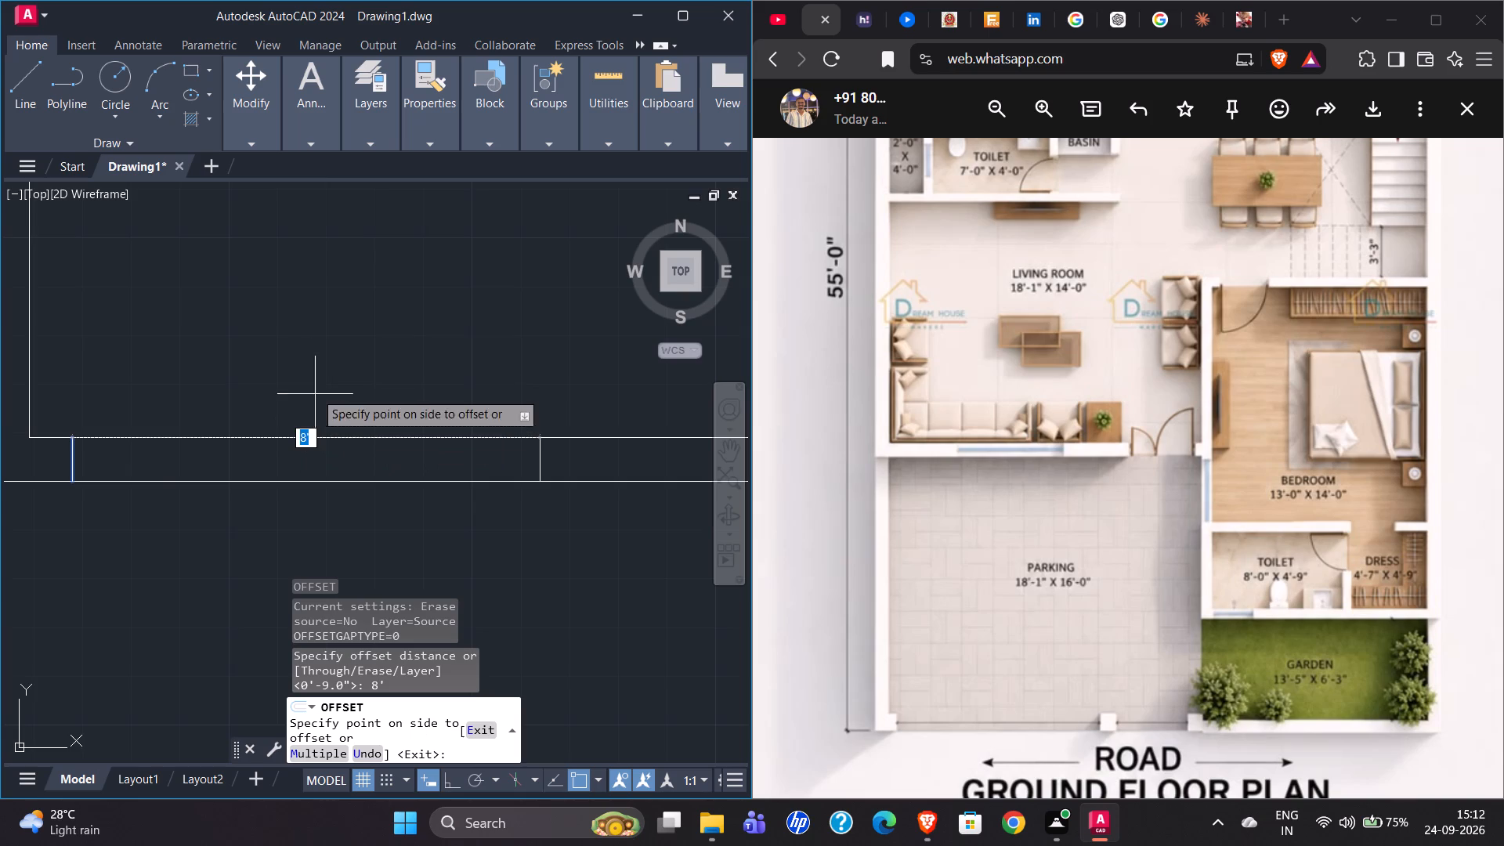
{"action": "scroll", "coordinate": [255, 345], "scroll_direction": "down", "scroll_amount": 2}
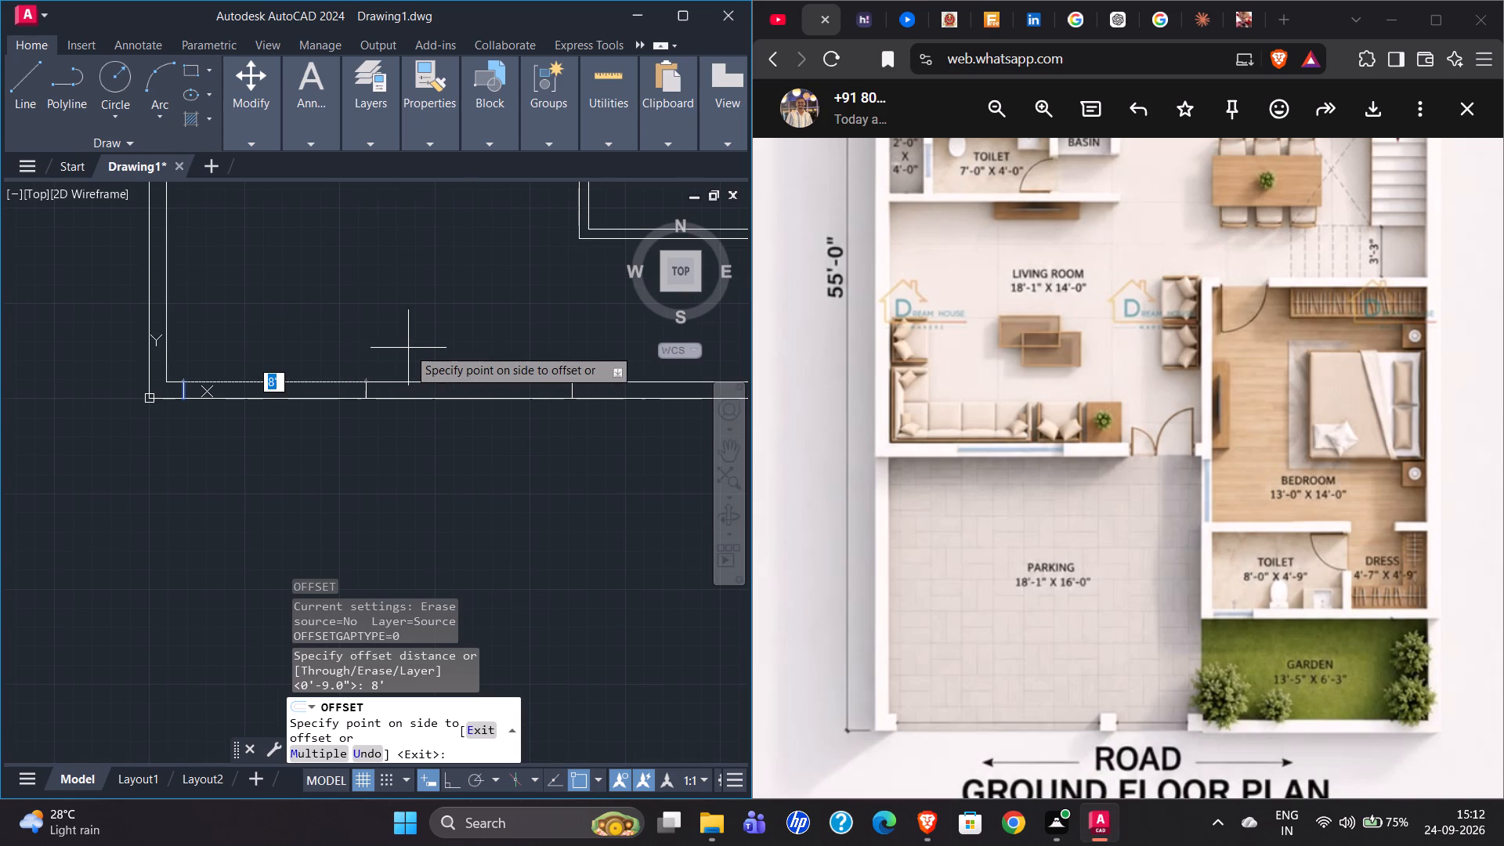
{"action": "type", "text": "12'"}
{"action": "key", "text": "Return"}
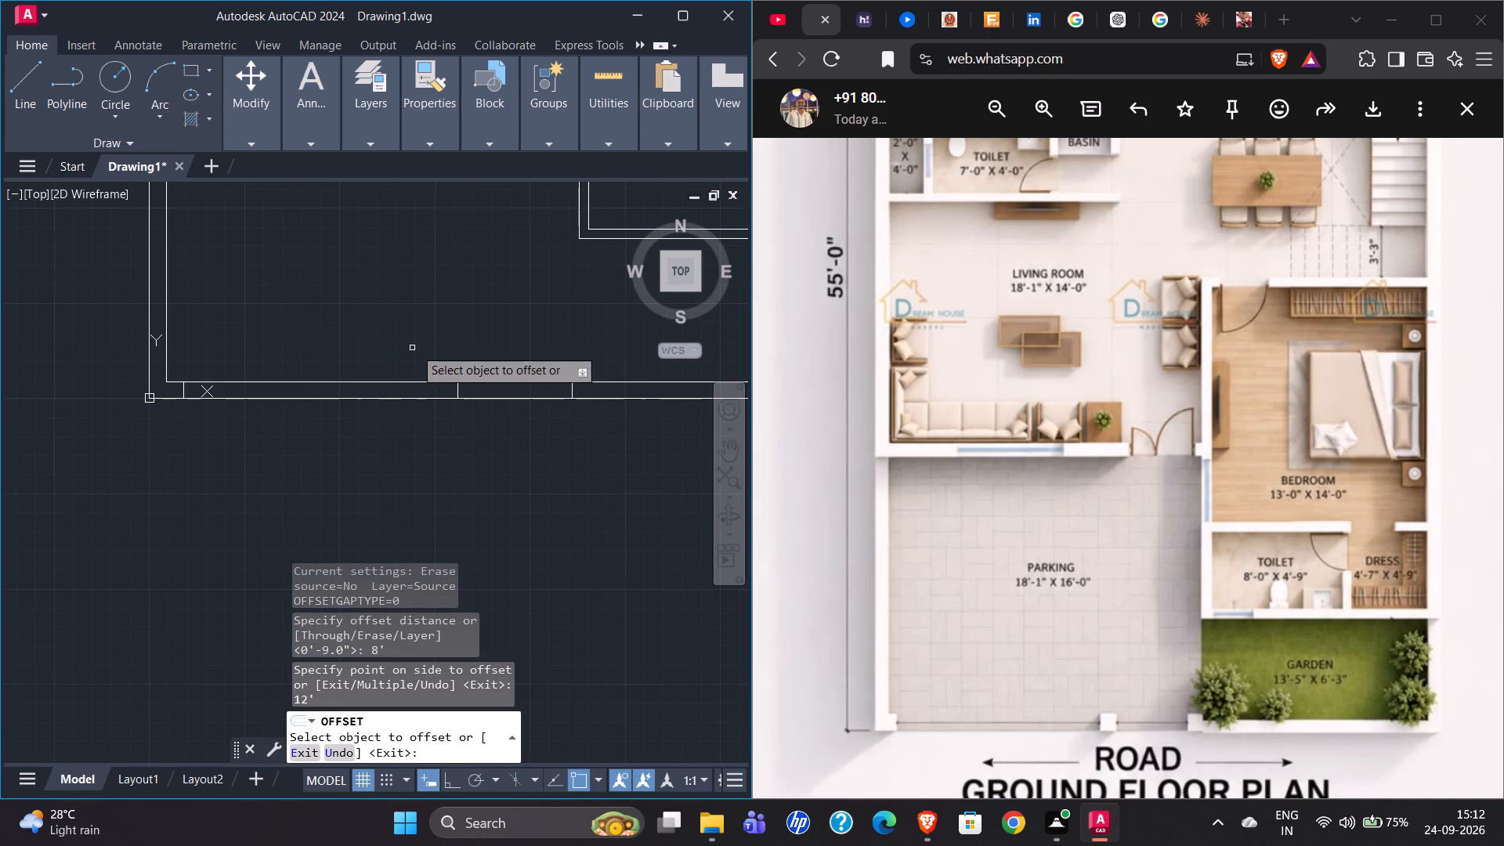
Offset the new vertical line 1' to the west to outline a 1' wide column in the south wall.
{"action": "scroll", "coordinate": [533, 343], "scroll_direction": "up", "scroll_amount": 2}
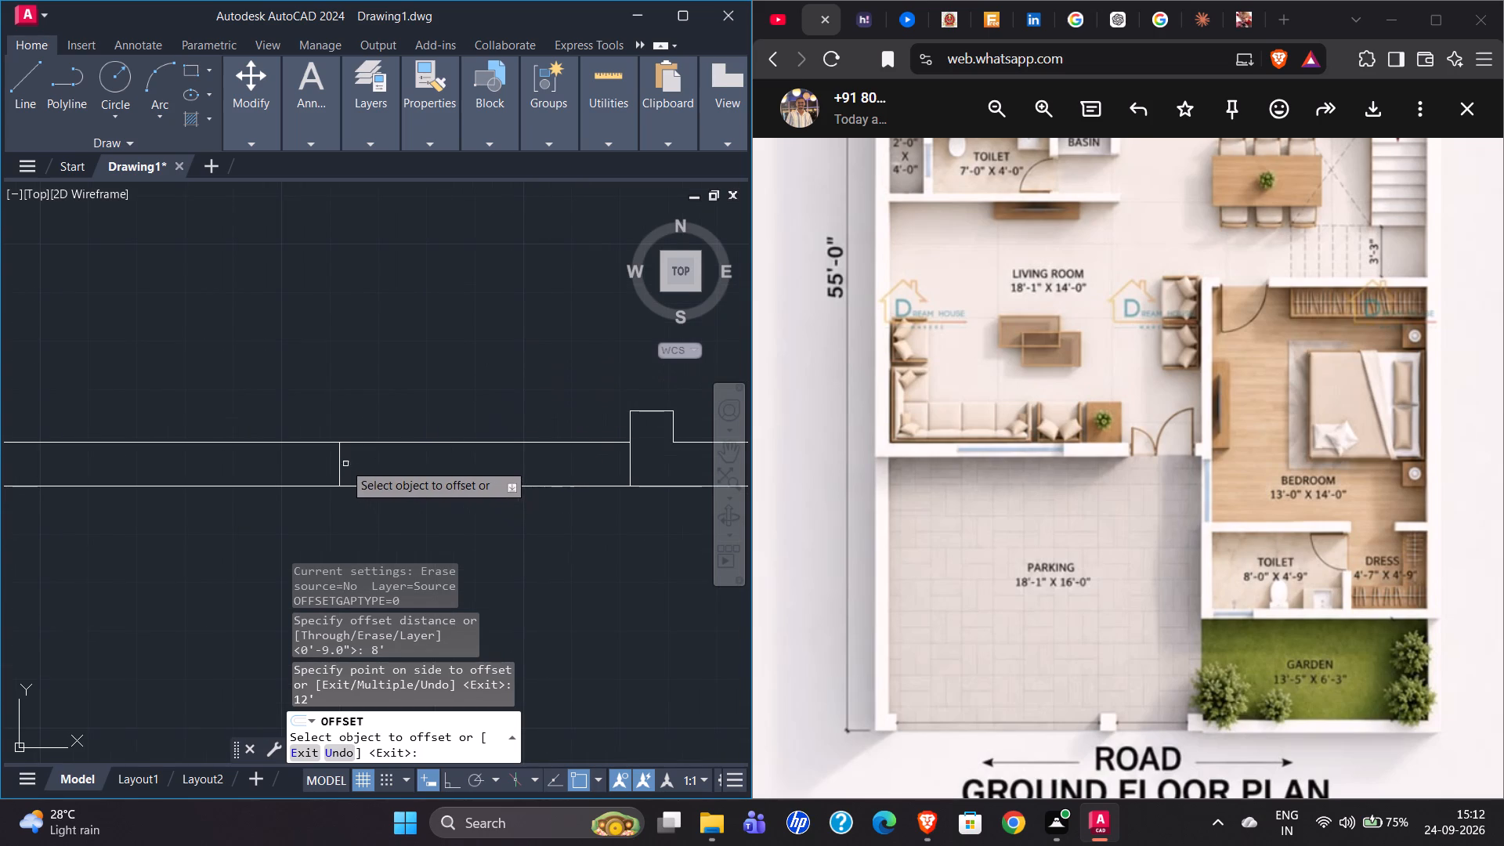
{"action": "left_click", "coordinate": [340, 459]}
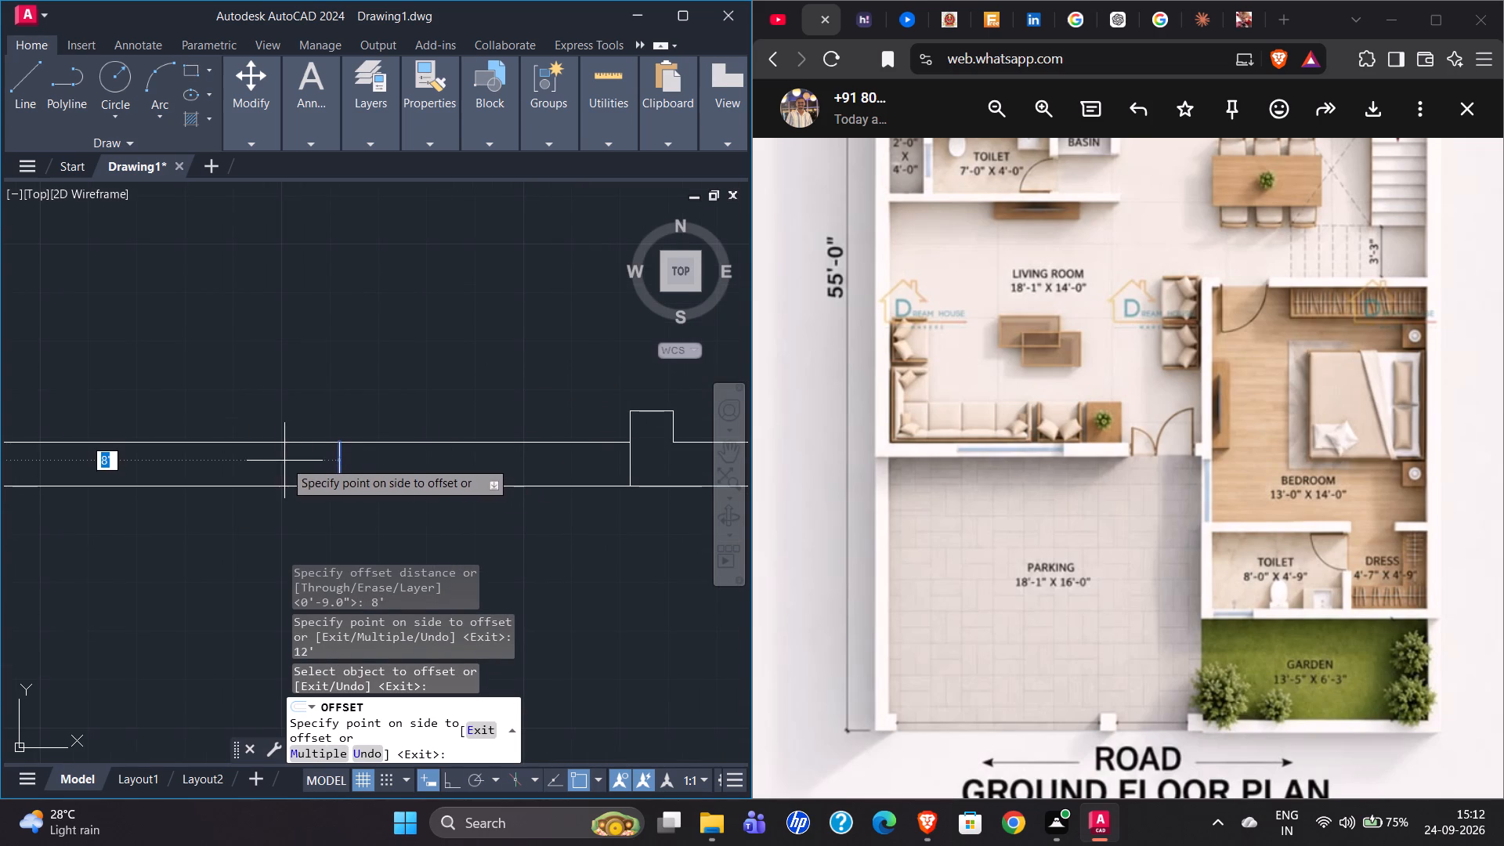
{"action": "scroll", "coordinate": [309, 379], "scroll_direction": "down", "scroll_amount": 2}
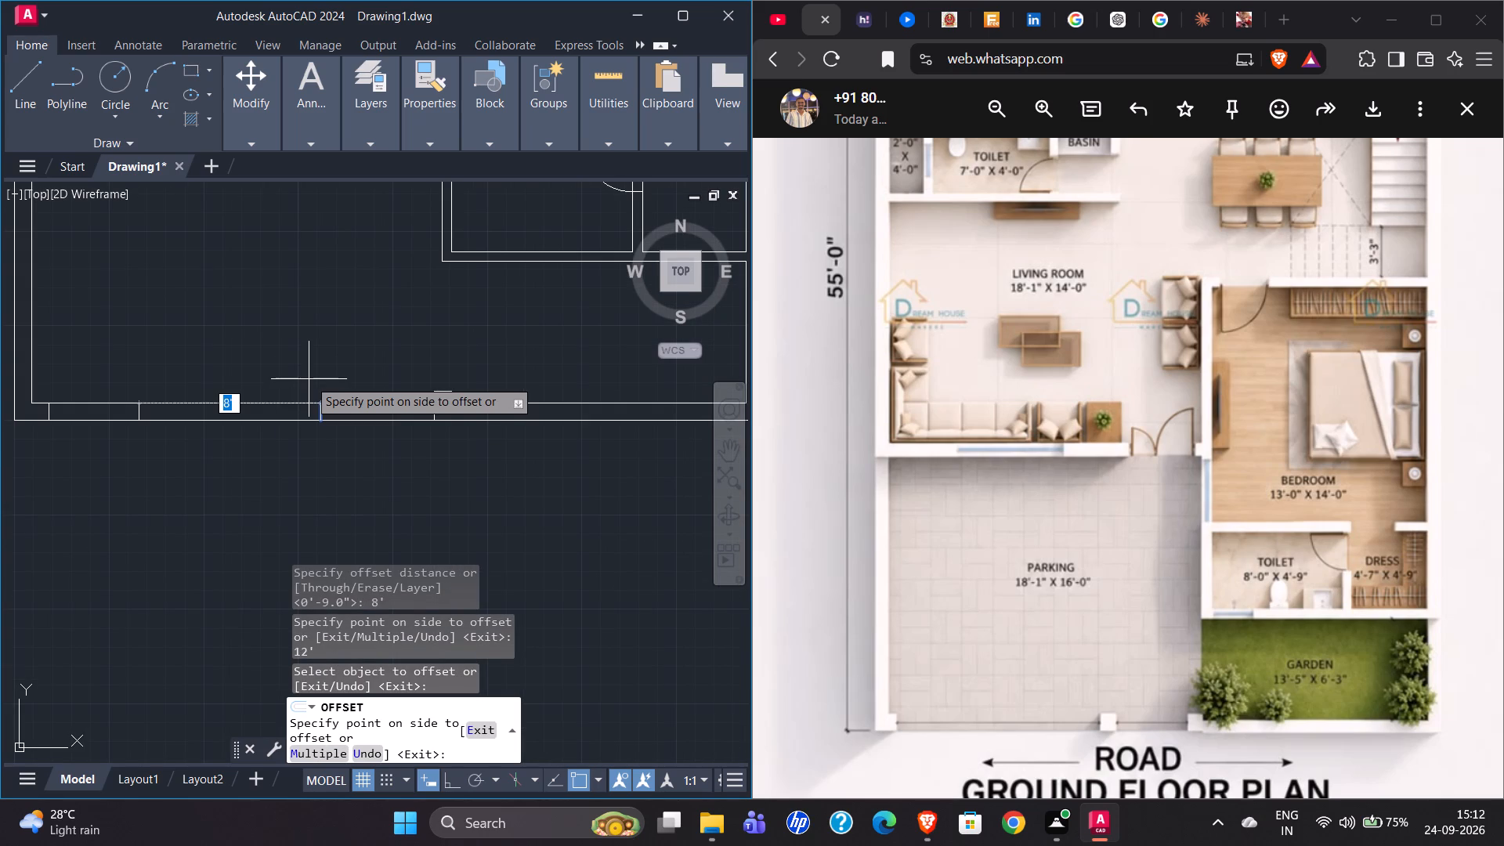
{"action": "type", "text": "1'"}
{"action": "key", "text": "Return"}
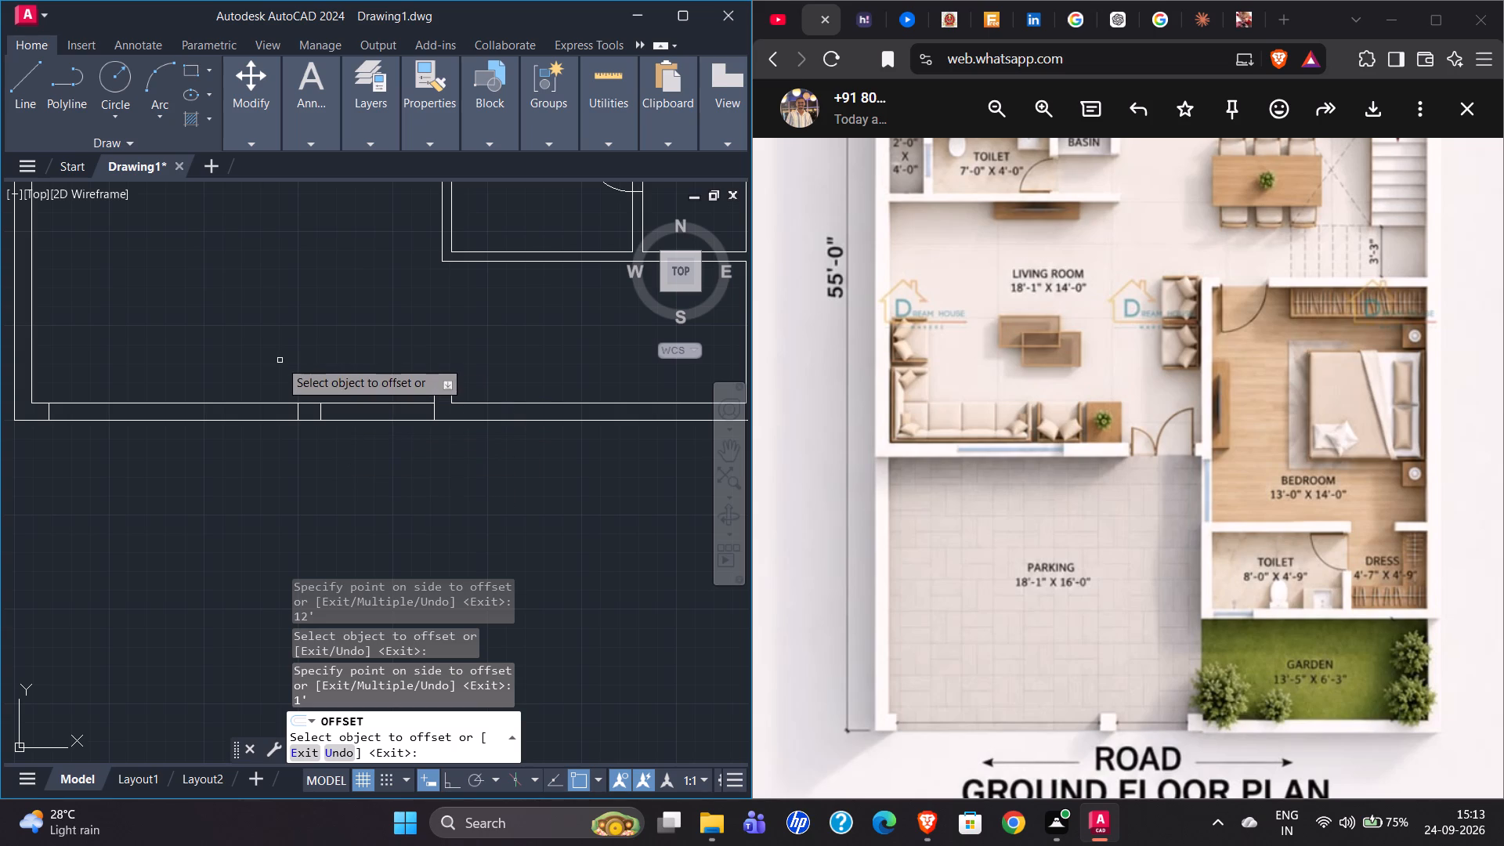
{"action": "scroll", "coordinate": [229, 351], "scroll_direction": "up", "scroll_amount": 1}
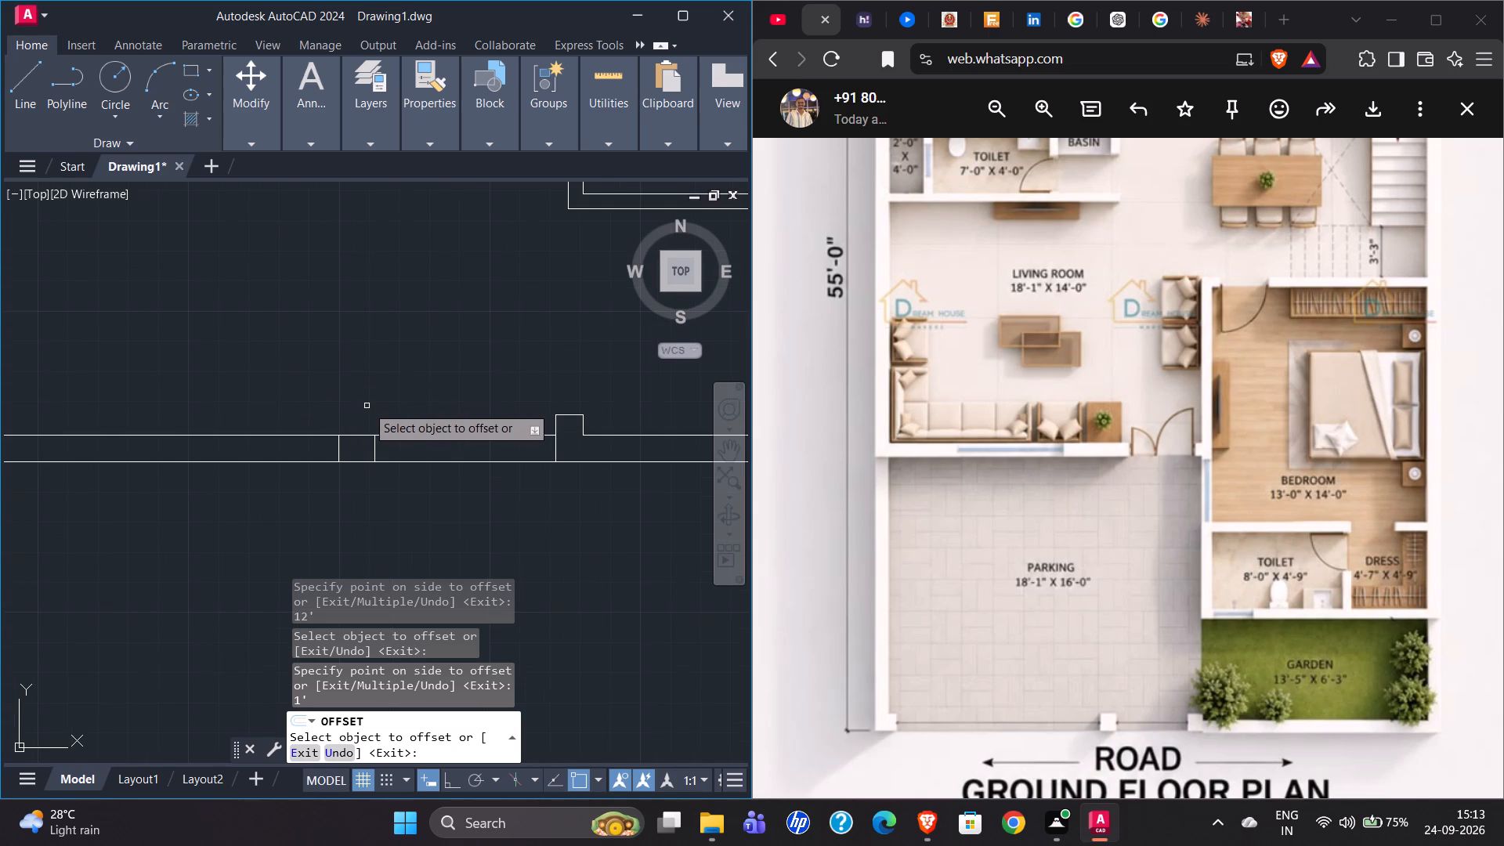
{"action": "scroll", "coordinate": [363, 407], "scroll_direction": "down", "scroll_amount": 2}
{"action": "key", "text": "Escape"}
Trim both south wall lines between the corner stub and the column, and between the column and the pier.
{"action": "type", "text": "TR"}
{"action": "key", "text": "Return"}
{"action": "left_click_drag", "start_coordinate": [282, 371], "coordinate": [266, 516]}
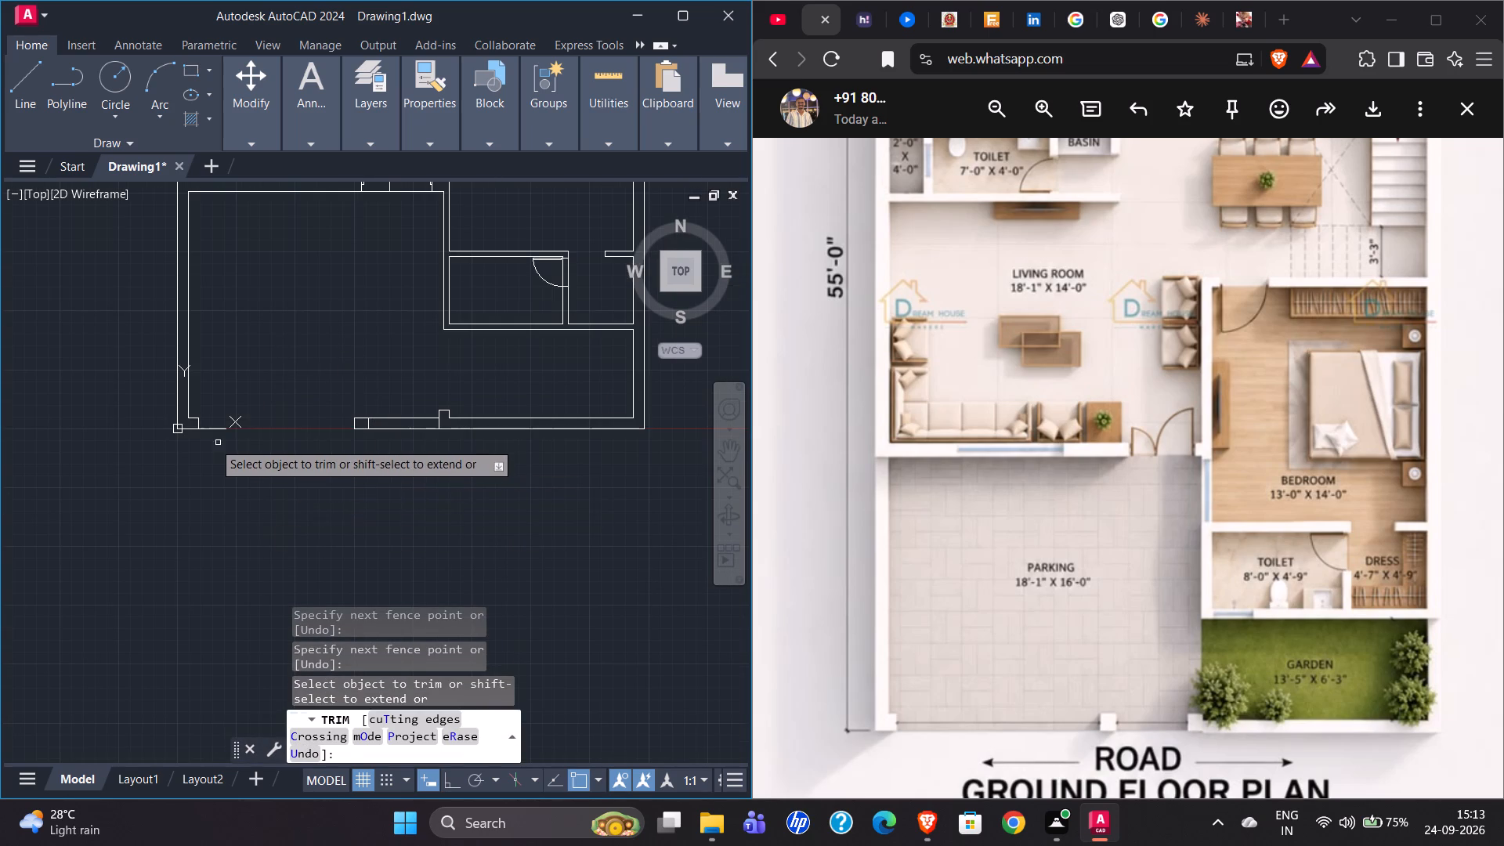
{"action": "scroll", "coordinate": [211, 441], "scroll_direction": "up", "scroll_amount": 2}
{"action": "scroll", "coordinate": [264, 437], "scroll_direction": "down", "scroll_amount": 2}
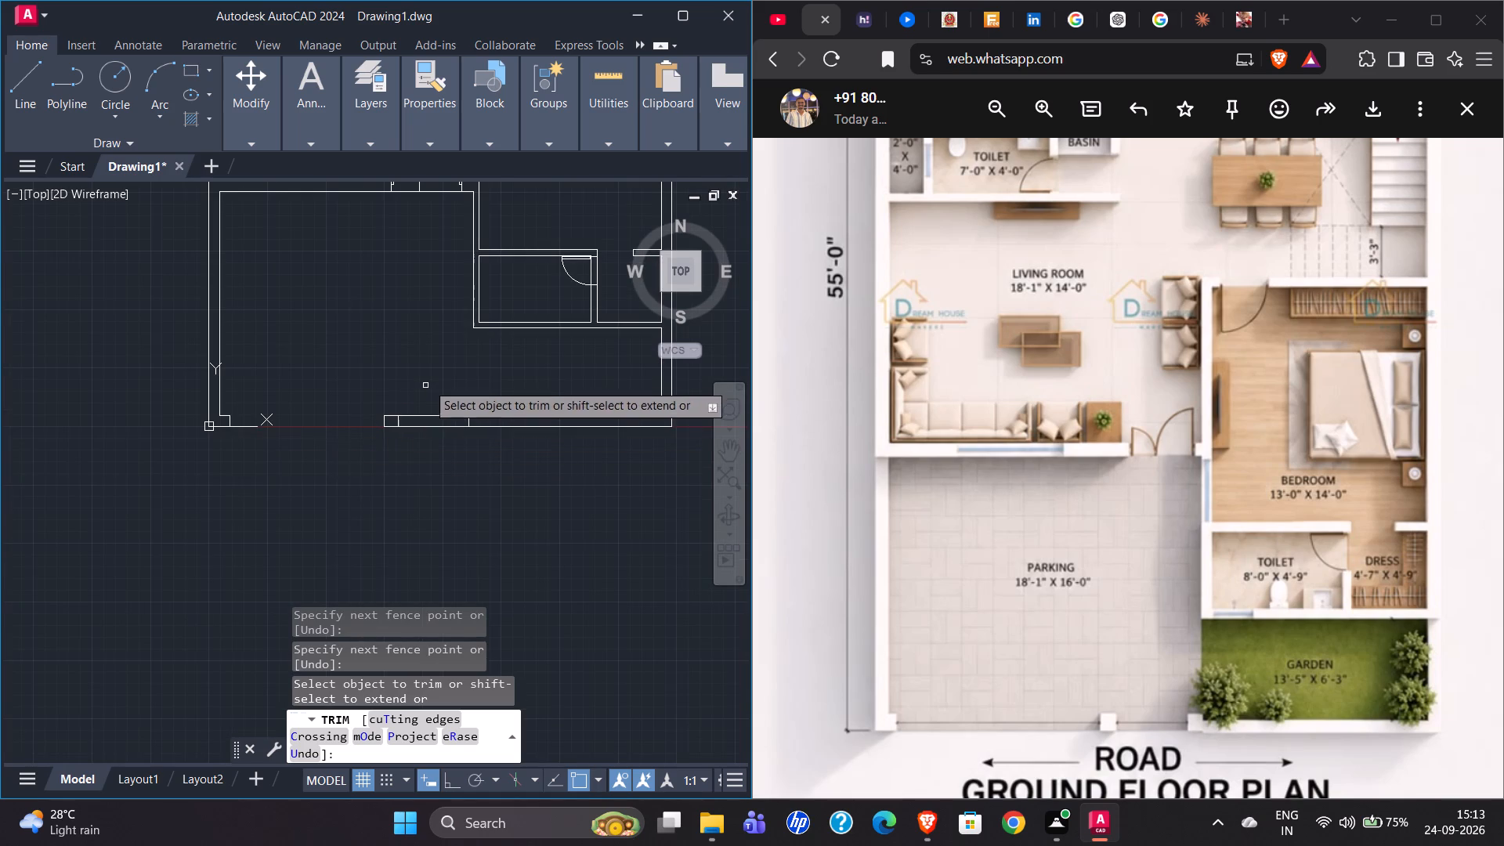
{"action": "left_click_drag", "start_coordinate": [429, 384], "coordinate": [445, 535]}
{"action": "key", "text": "Escape"}
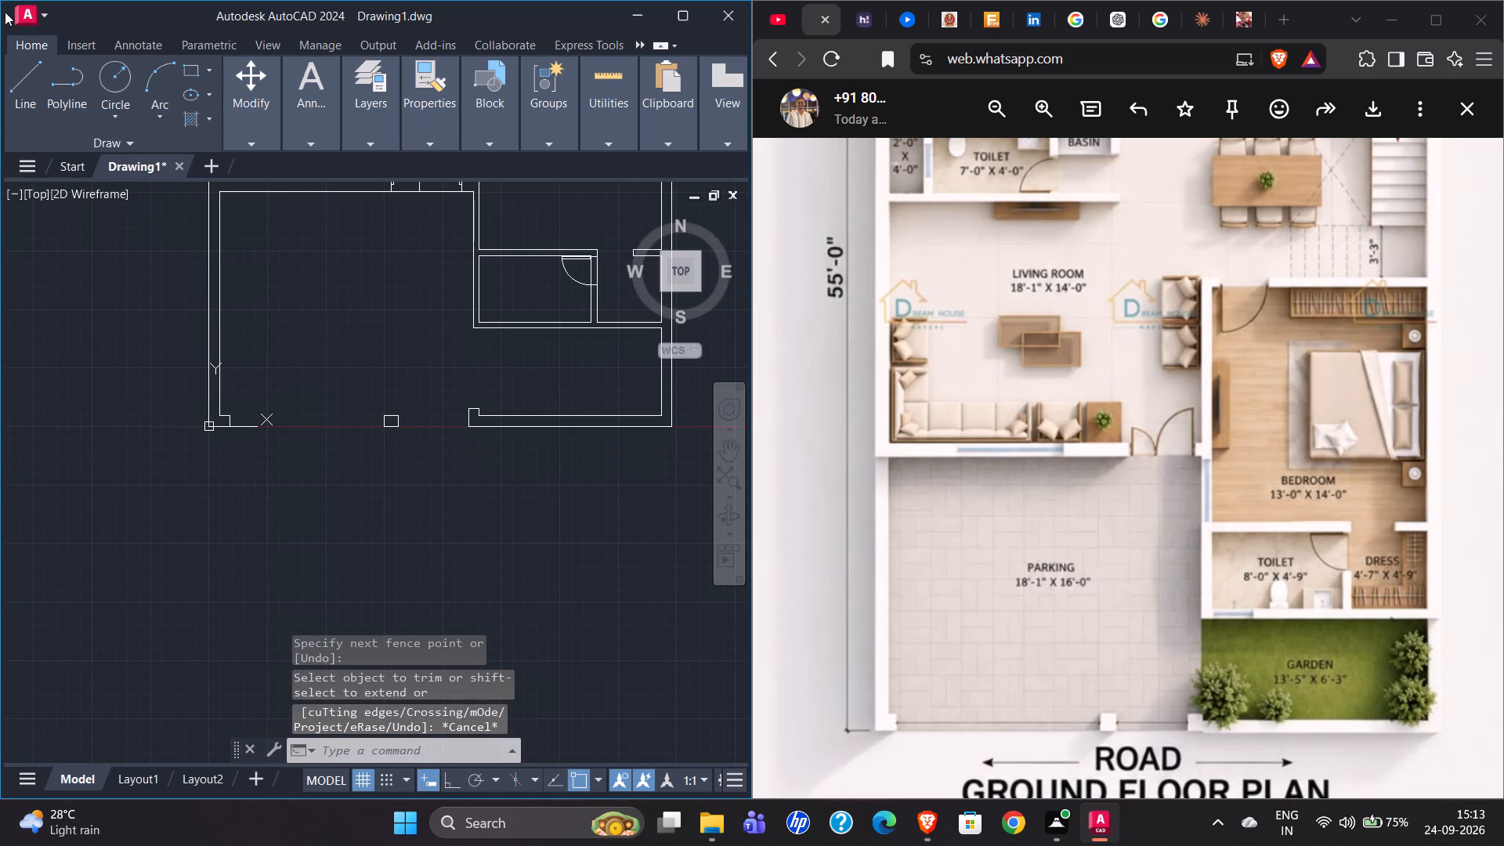
Draw a horizontal gate line from the midpoint of the corner stub's end to the column's west side.
{"action": "left_click", "coordinate": [28, 95]}
{"action": "scroll", "coordinate": [248, 433], "scroll_direction": "up", "scroll_amount": 3}
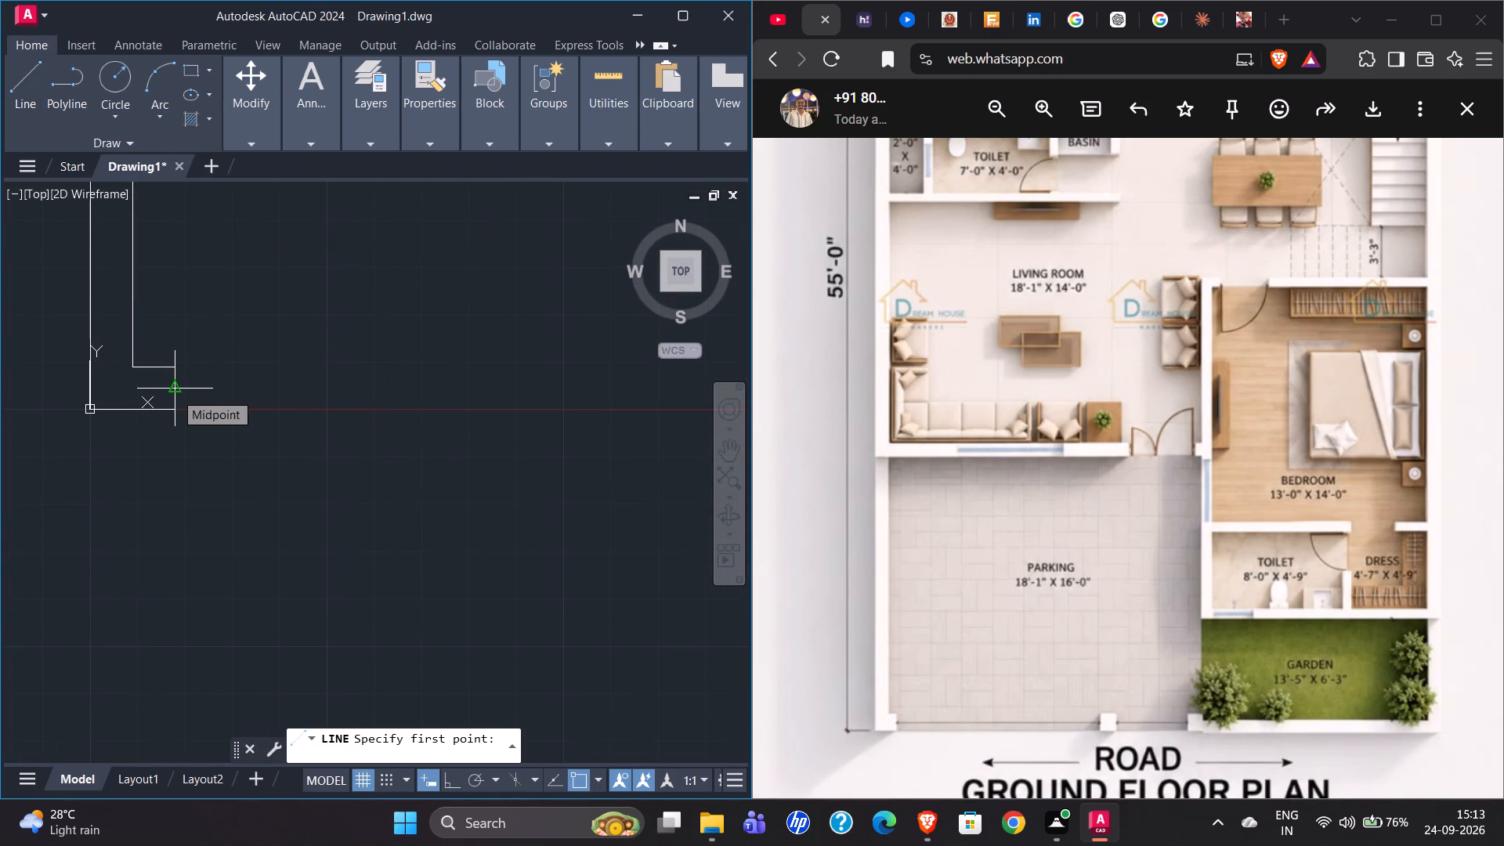
{"action": "left_click", "coordinate": [175, 392]}
{"action": "scroll", "coordinate": [143, 450], "scroll_direction": "down", "scroll_amount": 1}
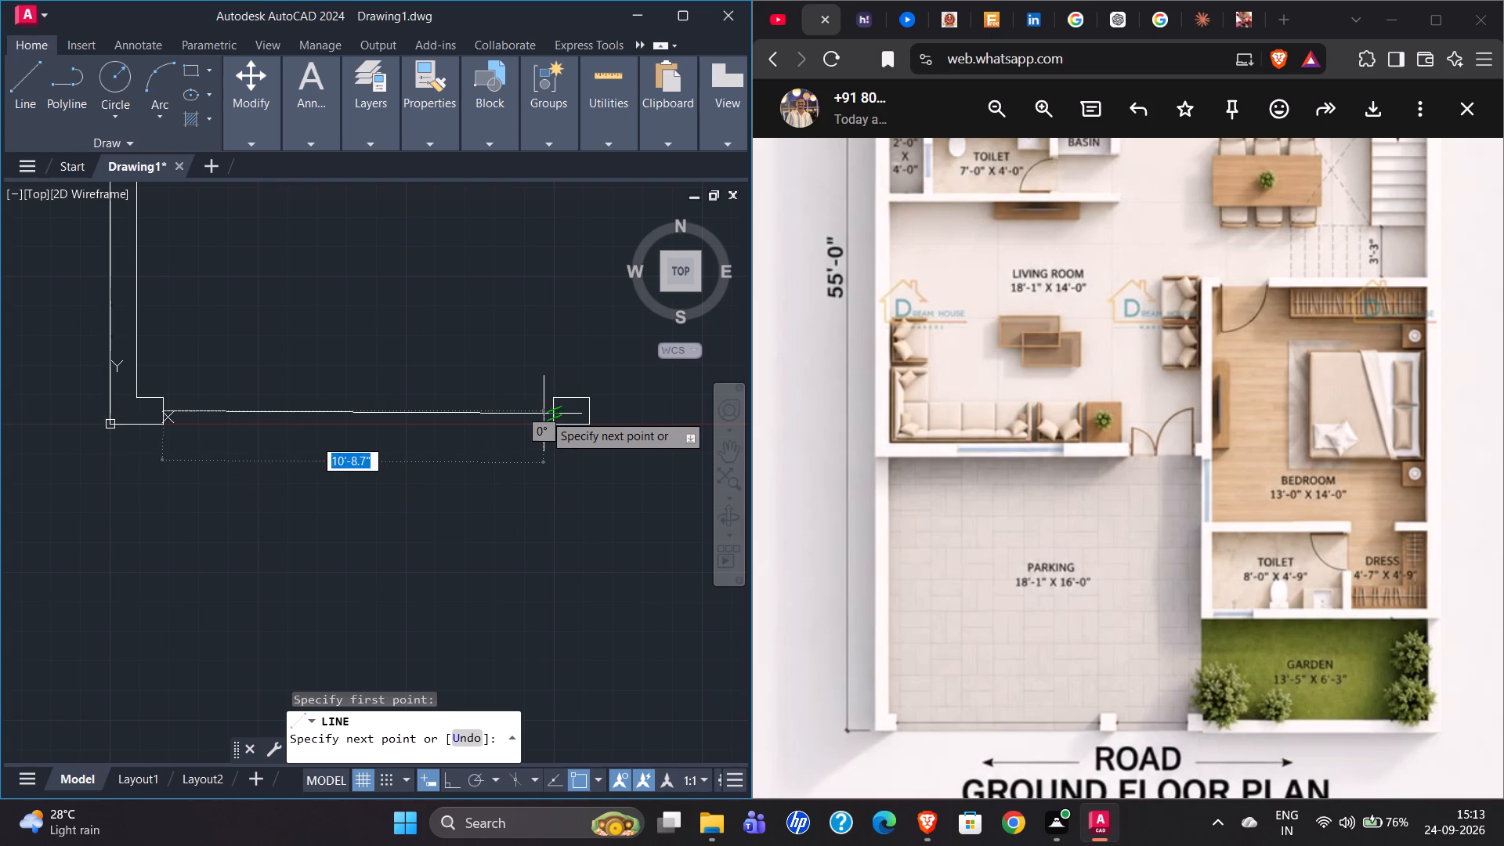
{"action": "left_click", "coordinate": [550, 413]}
{"action": "key", "text": "Escape"}
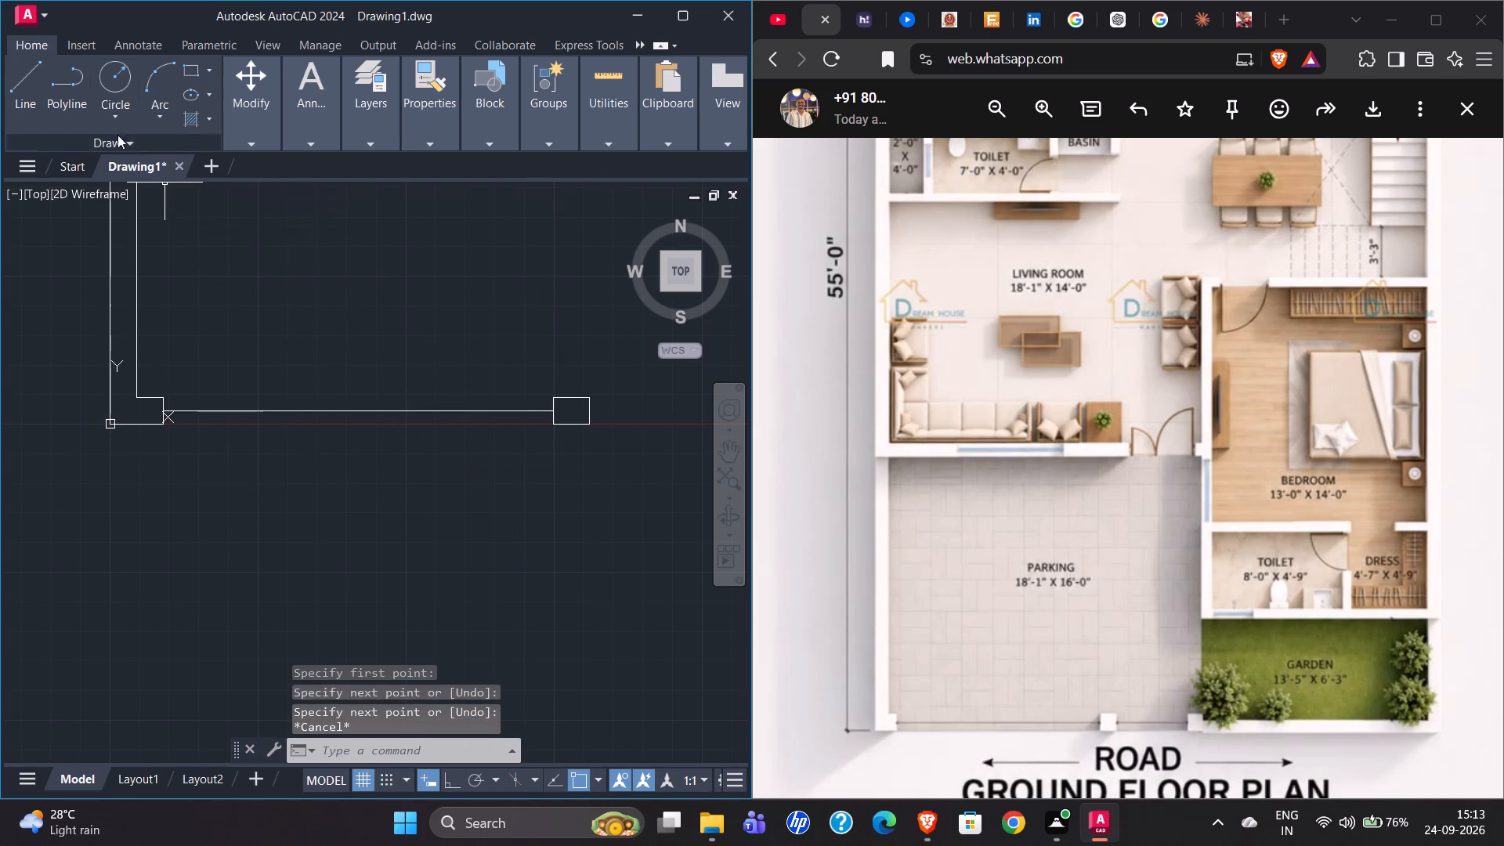
Draw a horizontal line about 5' long from the middle of the column's east side to the pier's west side.
{"action": "left_click", "coordinate": [12, 77]}
{"action": "scroll", "coordinate": [185, 490], "scroll_direction": "down", "scroll_amount": 2}
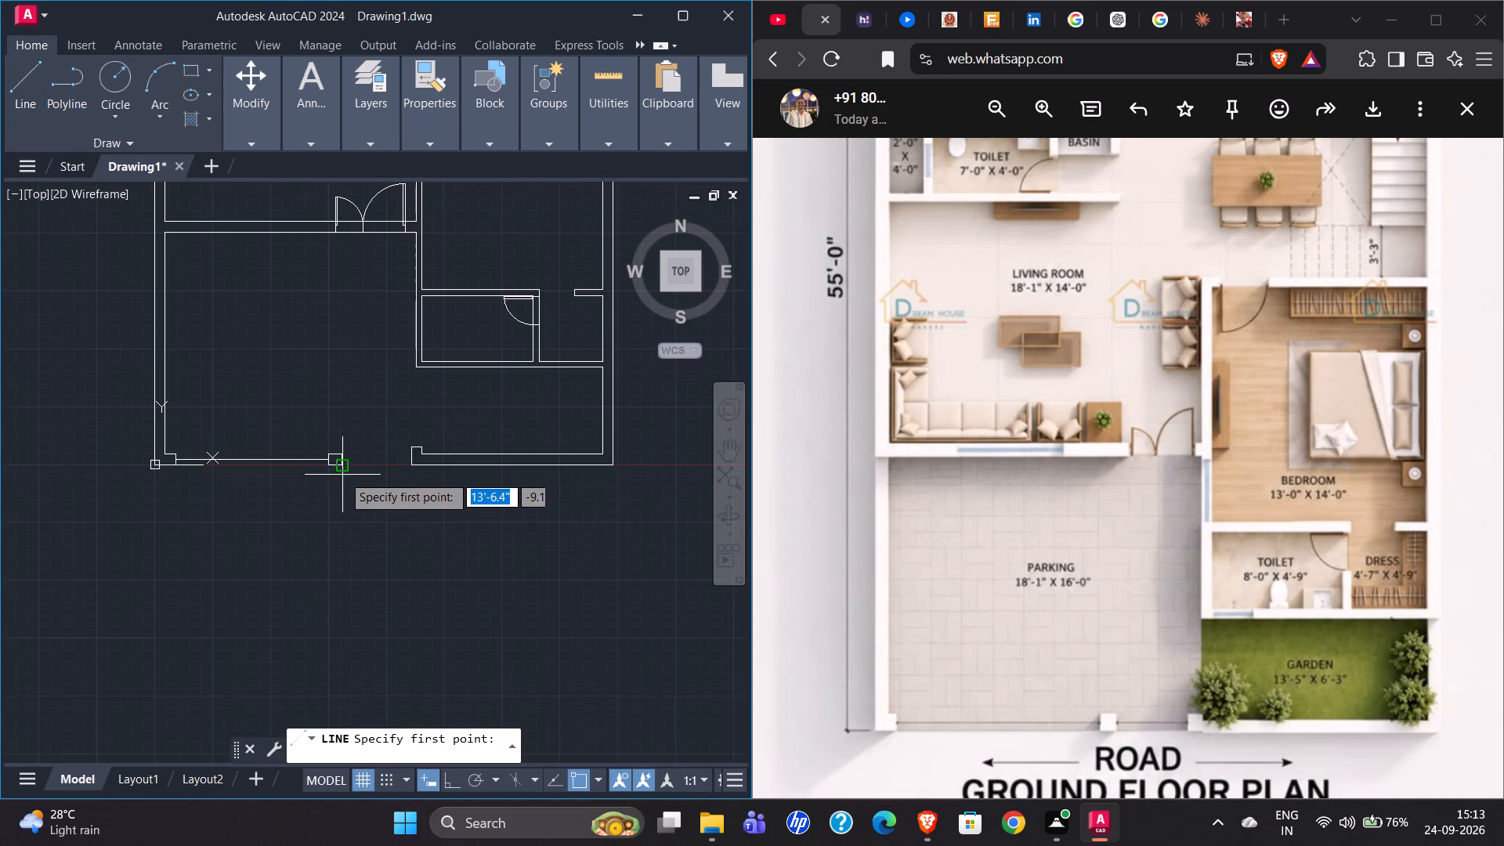
{"action": "scroll", "coordinate": [342, 473], "scroll_direction": "up", "scroll_amount": 2}
{"action": "left_click", "coordinate": [340, 436]}
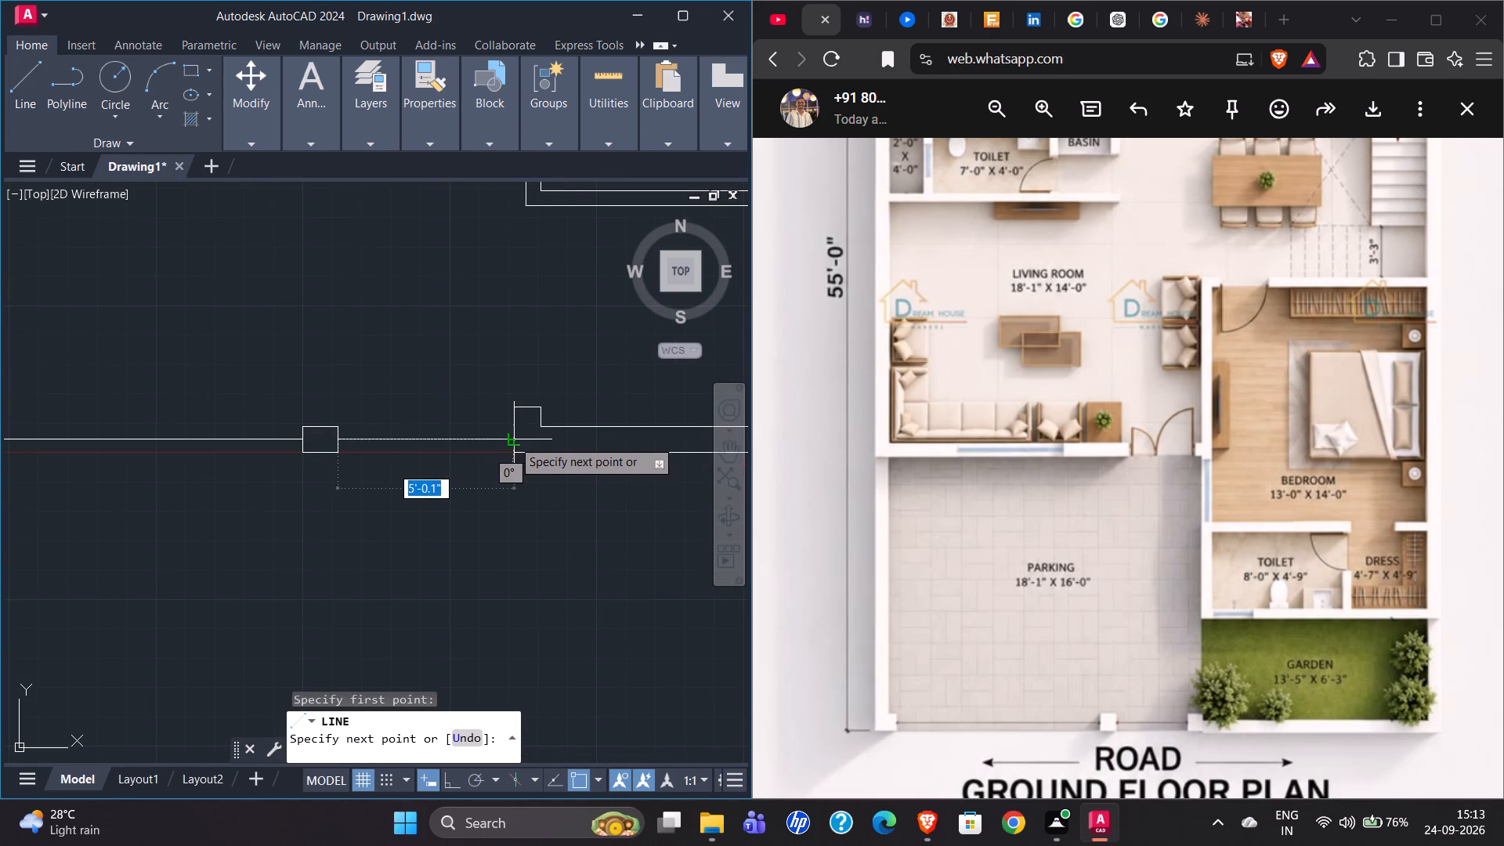
{"action": "left_click", "coordinate": [509, 439]}
{"action": "key", "text": "Escape"}
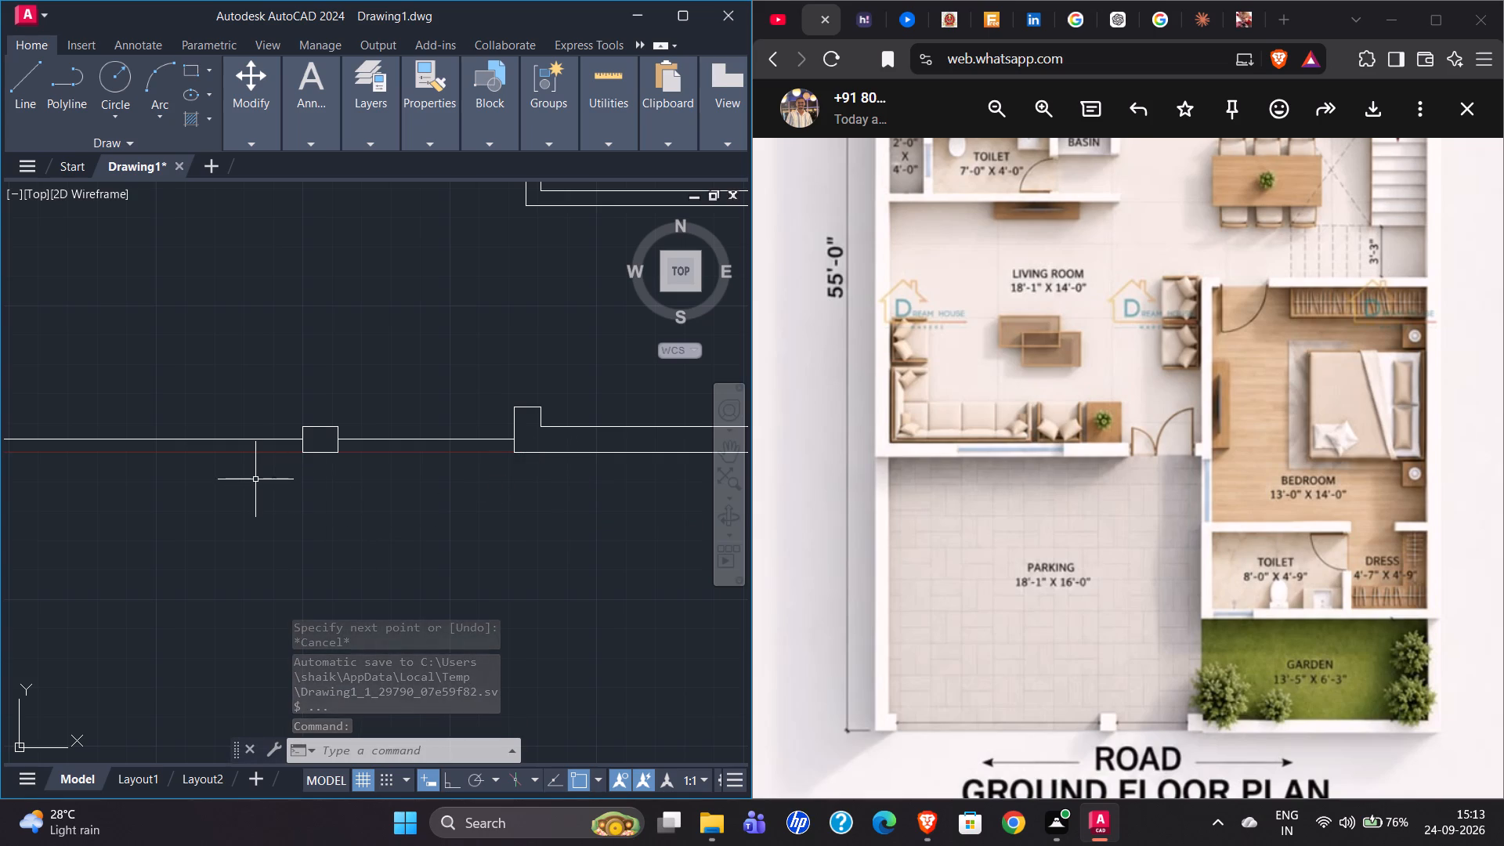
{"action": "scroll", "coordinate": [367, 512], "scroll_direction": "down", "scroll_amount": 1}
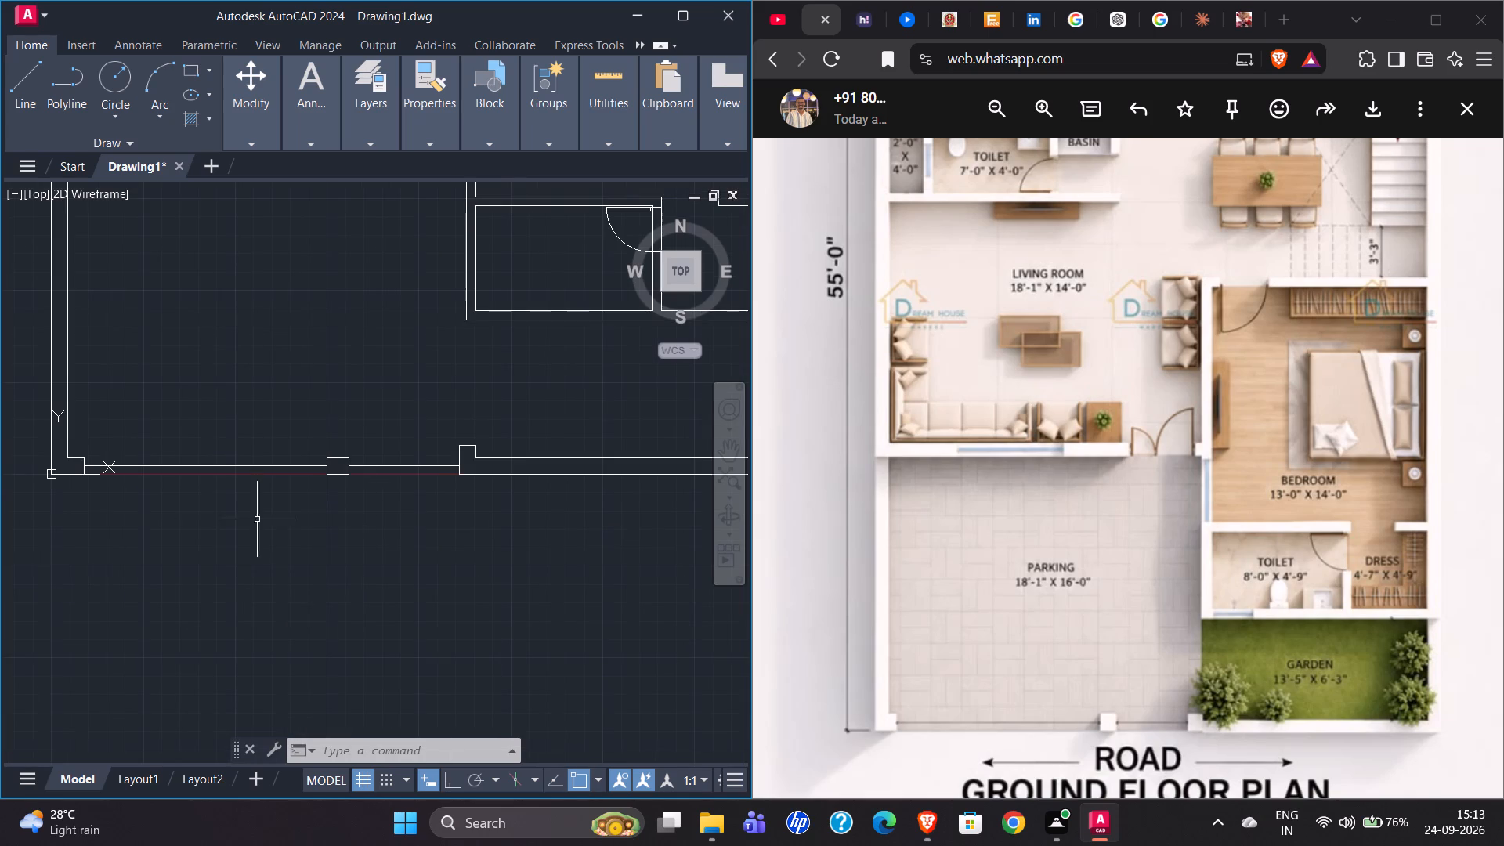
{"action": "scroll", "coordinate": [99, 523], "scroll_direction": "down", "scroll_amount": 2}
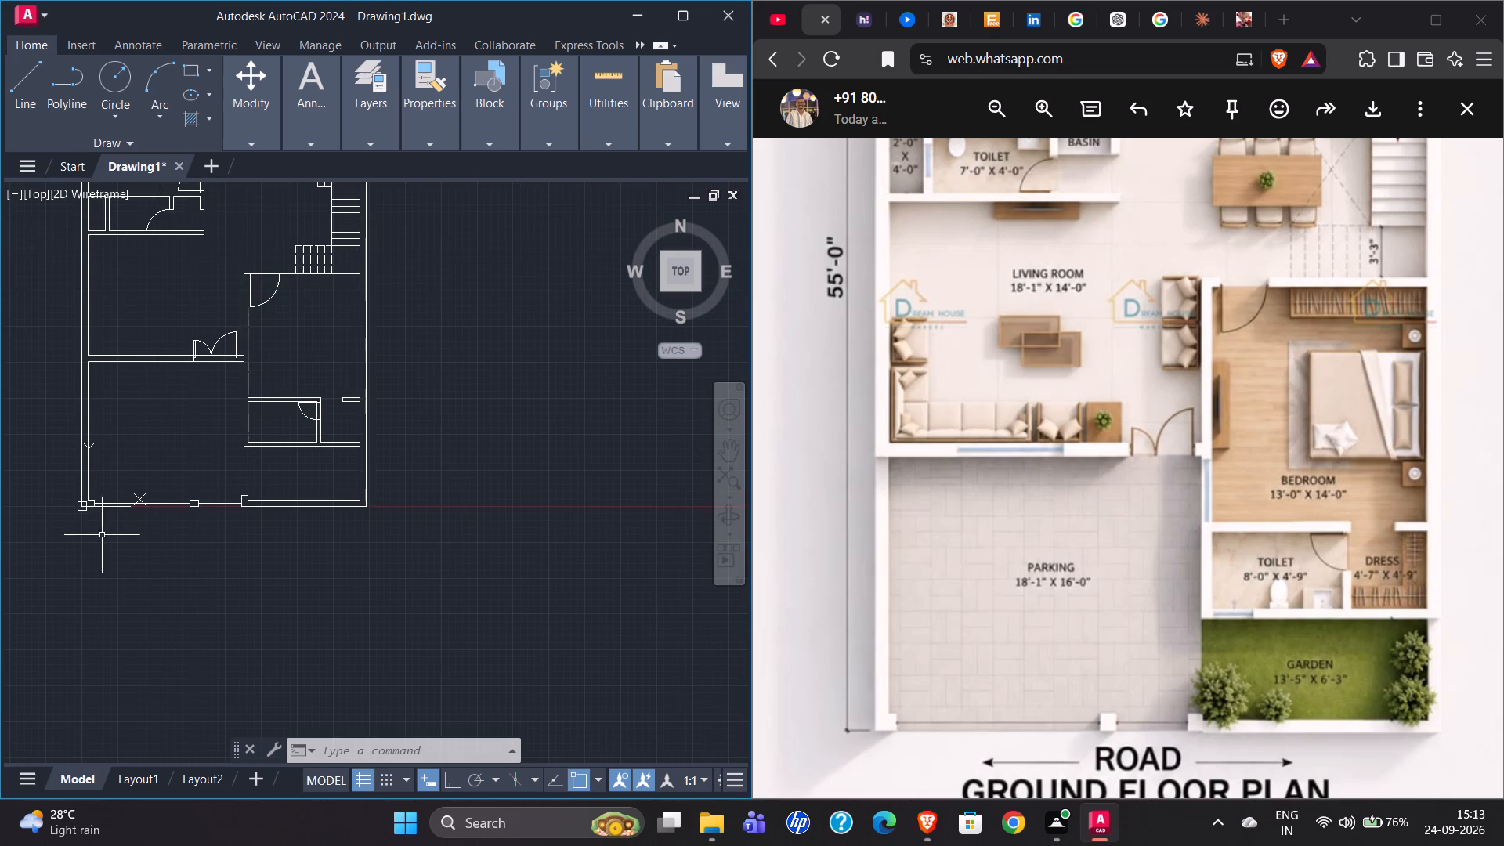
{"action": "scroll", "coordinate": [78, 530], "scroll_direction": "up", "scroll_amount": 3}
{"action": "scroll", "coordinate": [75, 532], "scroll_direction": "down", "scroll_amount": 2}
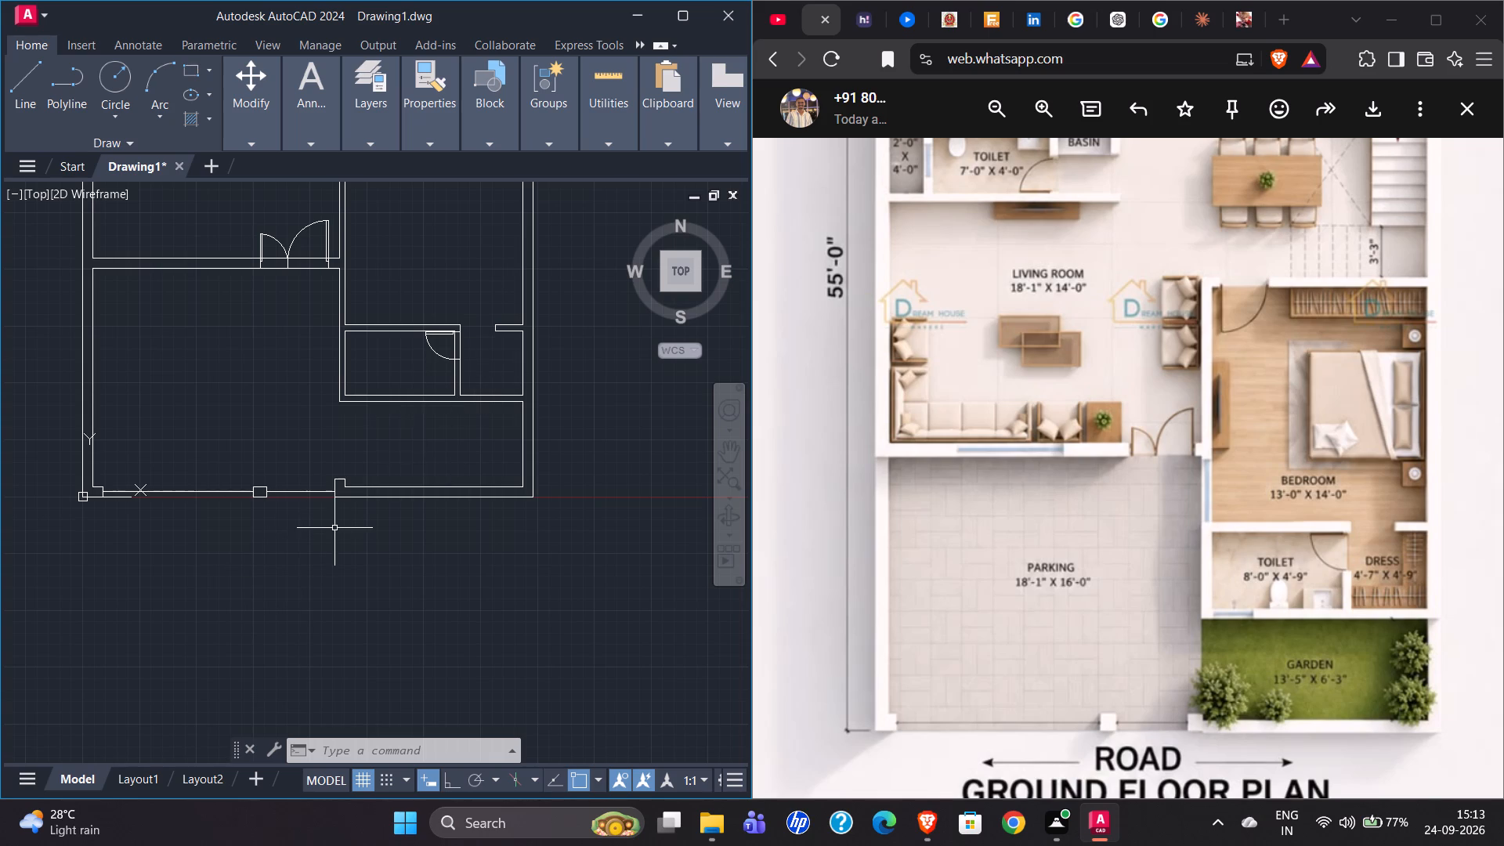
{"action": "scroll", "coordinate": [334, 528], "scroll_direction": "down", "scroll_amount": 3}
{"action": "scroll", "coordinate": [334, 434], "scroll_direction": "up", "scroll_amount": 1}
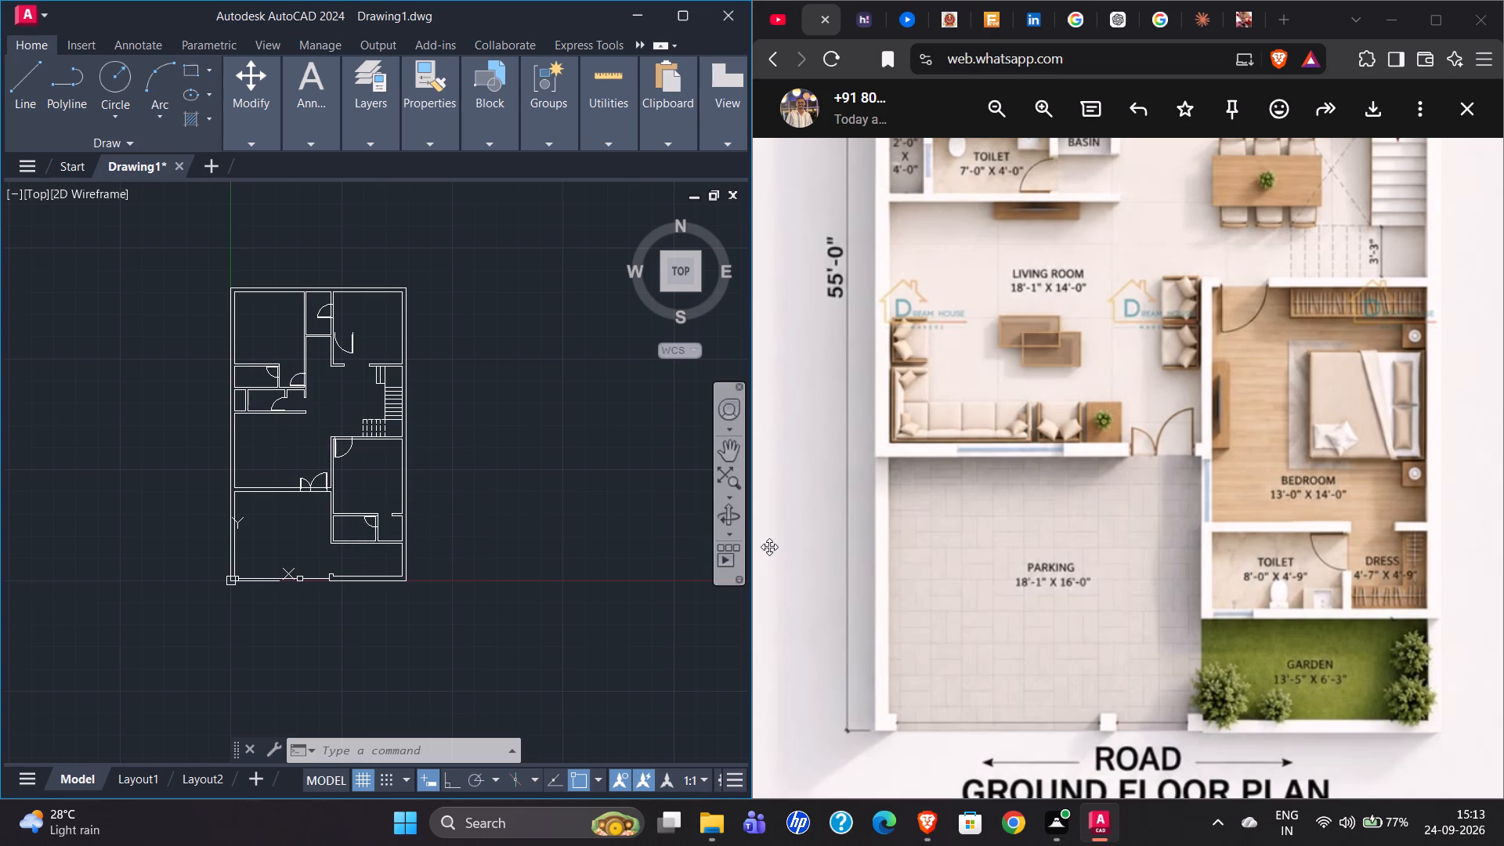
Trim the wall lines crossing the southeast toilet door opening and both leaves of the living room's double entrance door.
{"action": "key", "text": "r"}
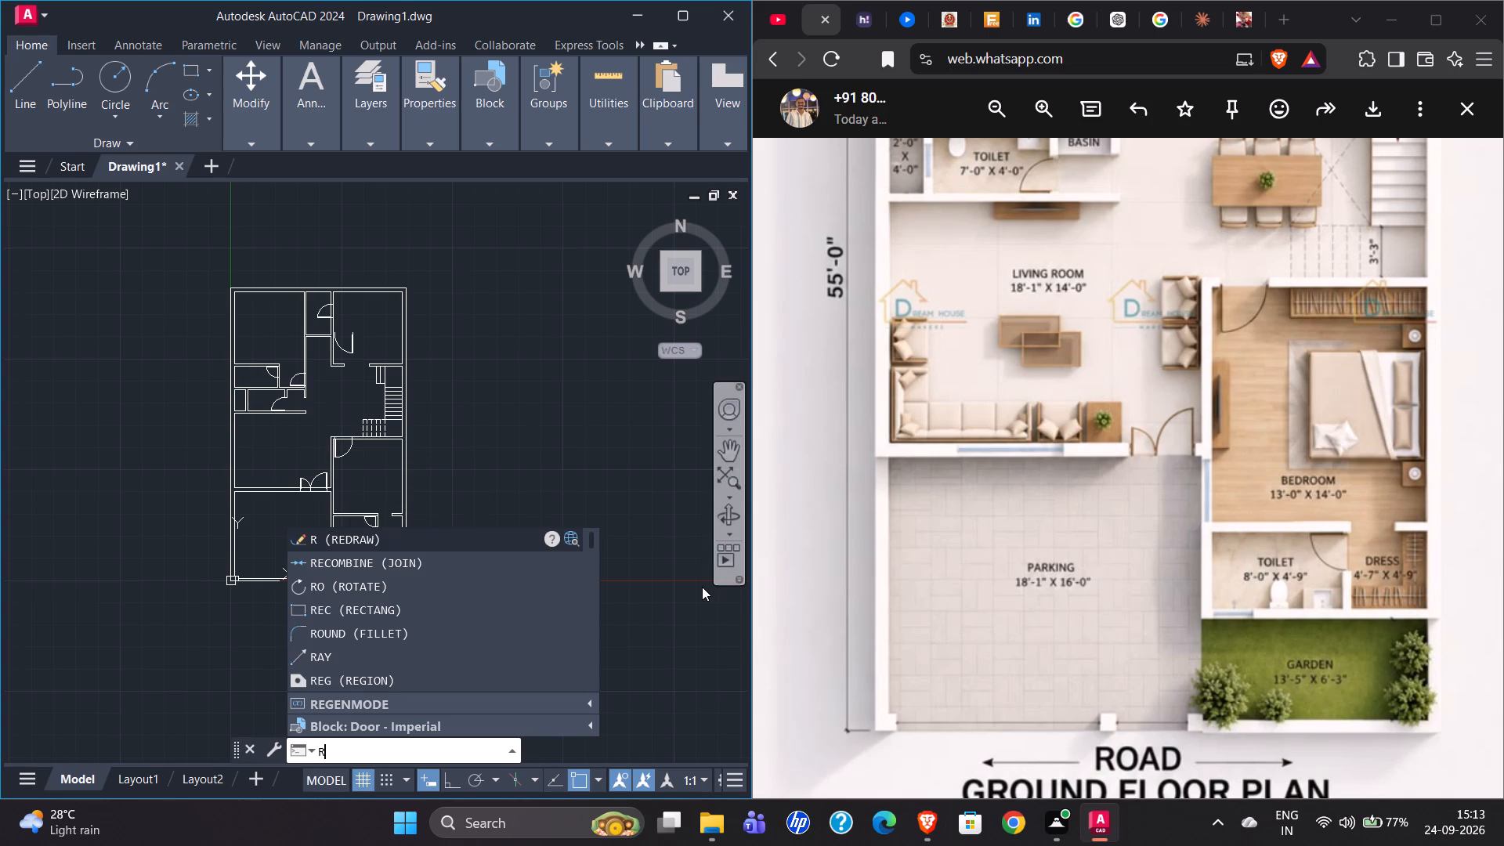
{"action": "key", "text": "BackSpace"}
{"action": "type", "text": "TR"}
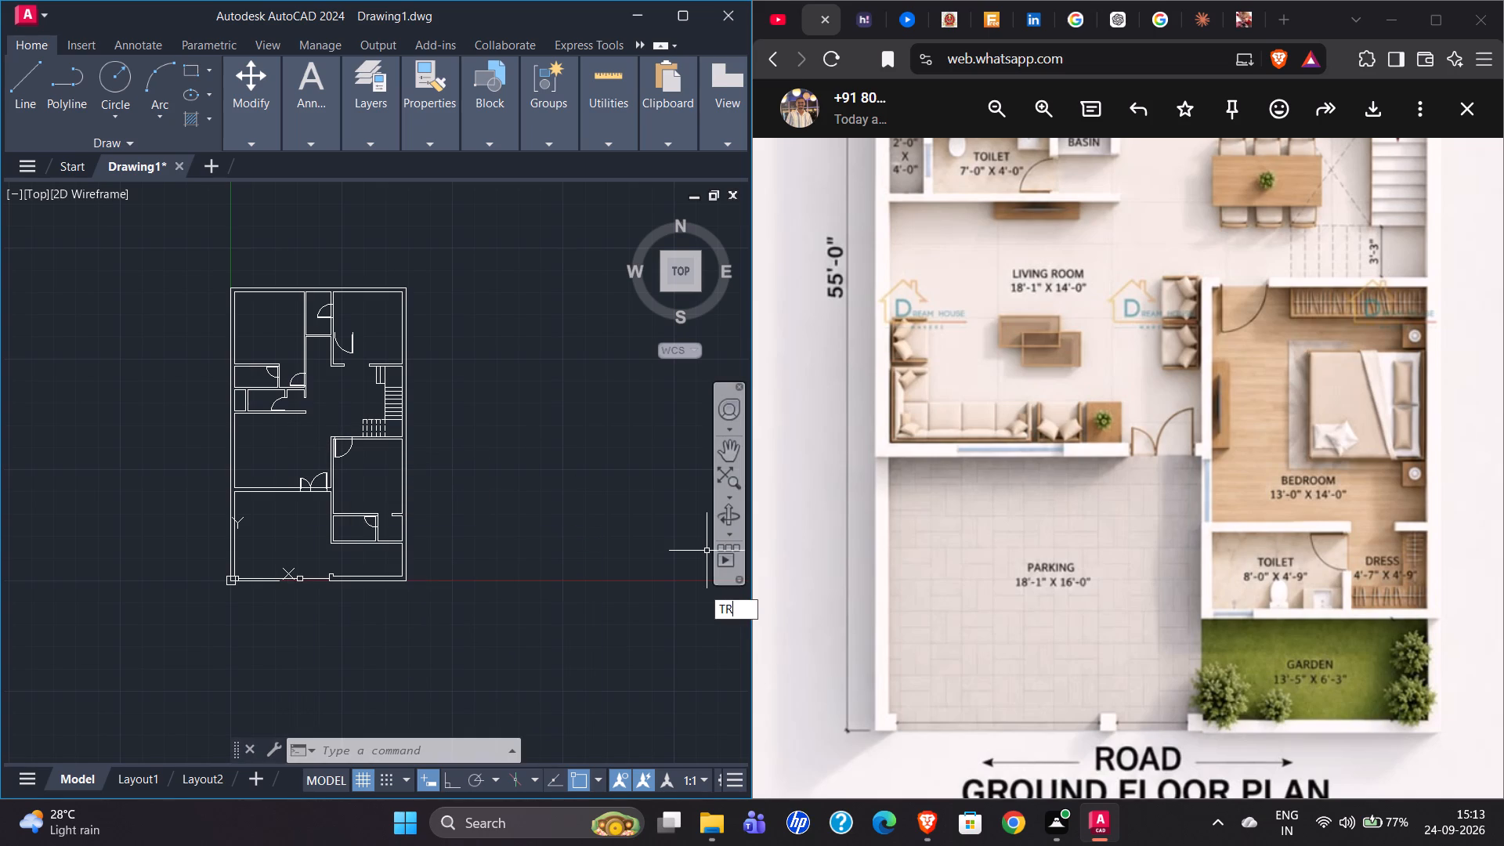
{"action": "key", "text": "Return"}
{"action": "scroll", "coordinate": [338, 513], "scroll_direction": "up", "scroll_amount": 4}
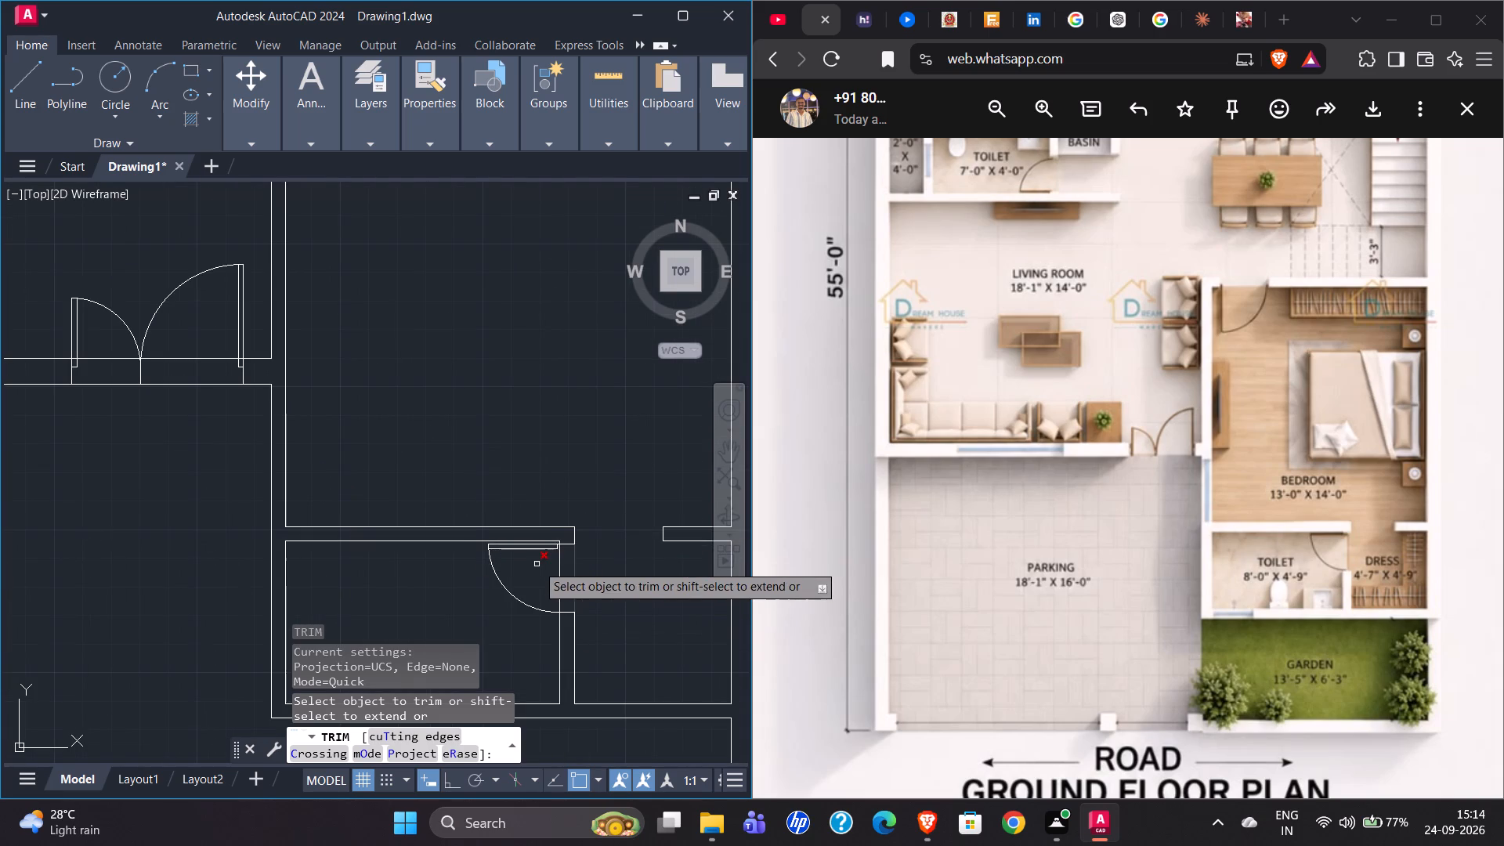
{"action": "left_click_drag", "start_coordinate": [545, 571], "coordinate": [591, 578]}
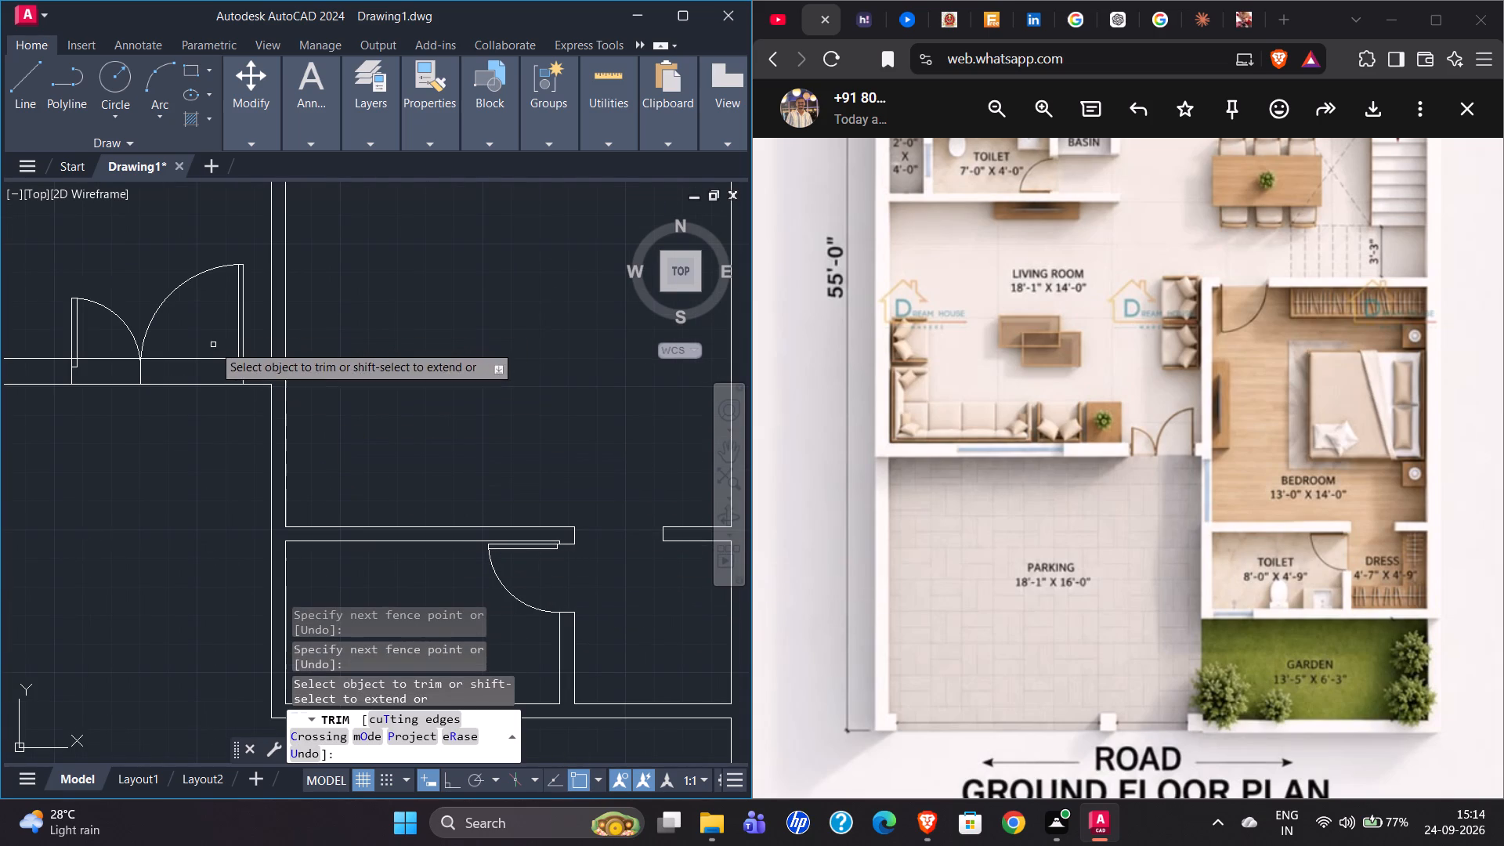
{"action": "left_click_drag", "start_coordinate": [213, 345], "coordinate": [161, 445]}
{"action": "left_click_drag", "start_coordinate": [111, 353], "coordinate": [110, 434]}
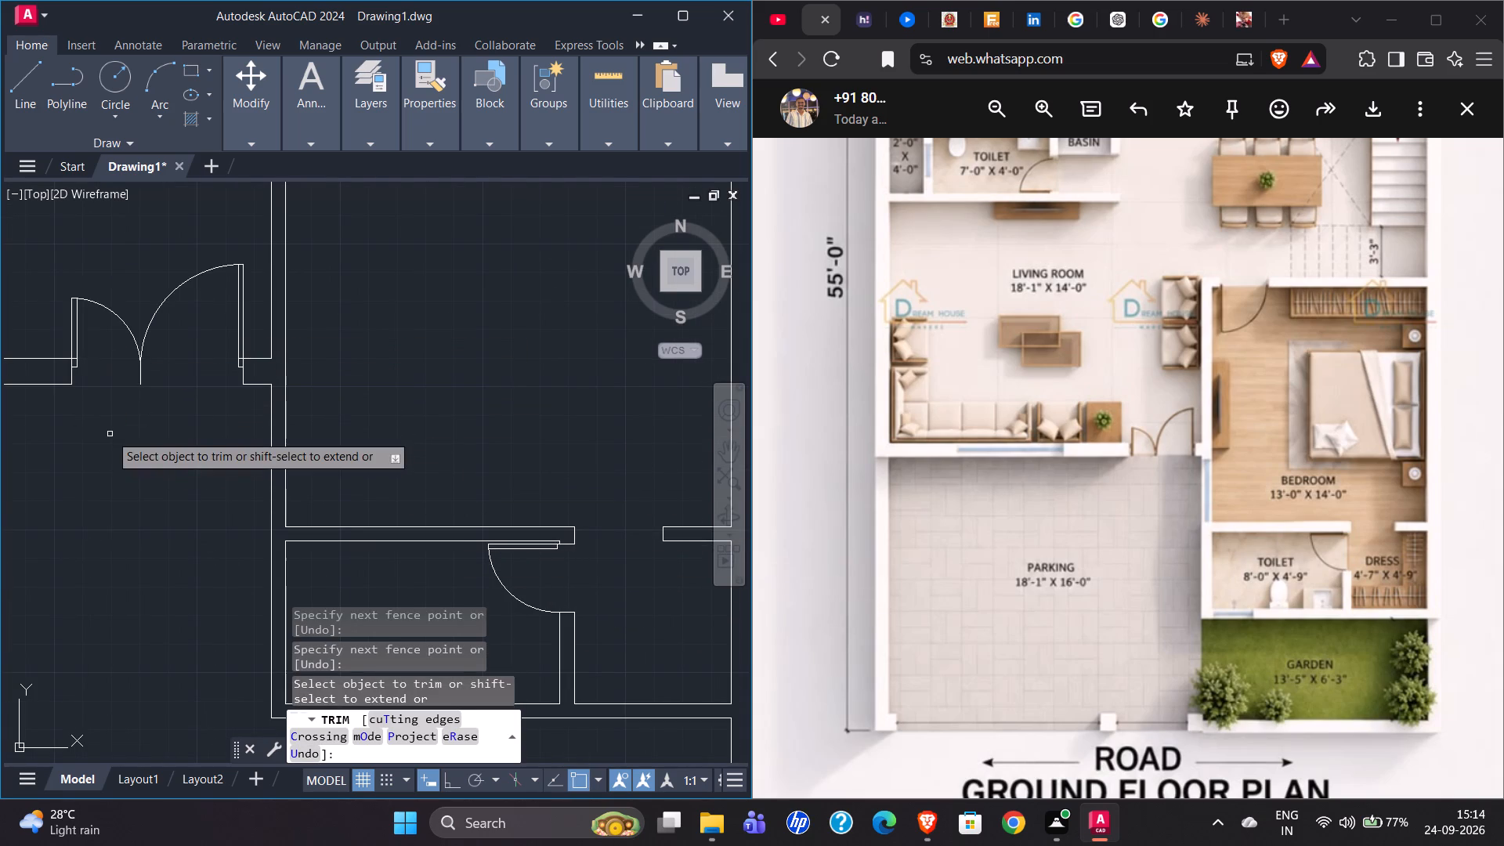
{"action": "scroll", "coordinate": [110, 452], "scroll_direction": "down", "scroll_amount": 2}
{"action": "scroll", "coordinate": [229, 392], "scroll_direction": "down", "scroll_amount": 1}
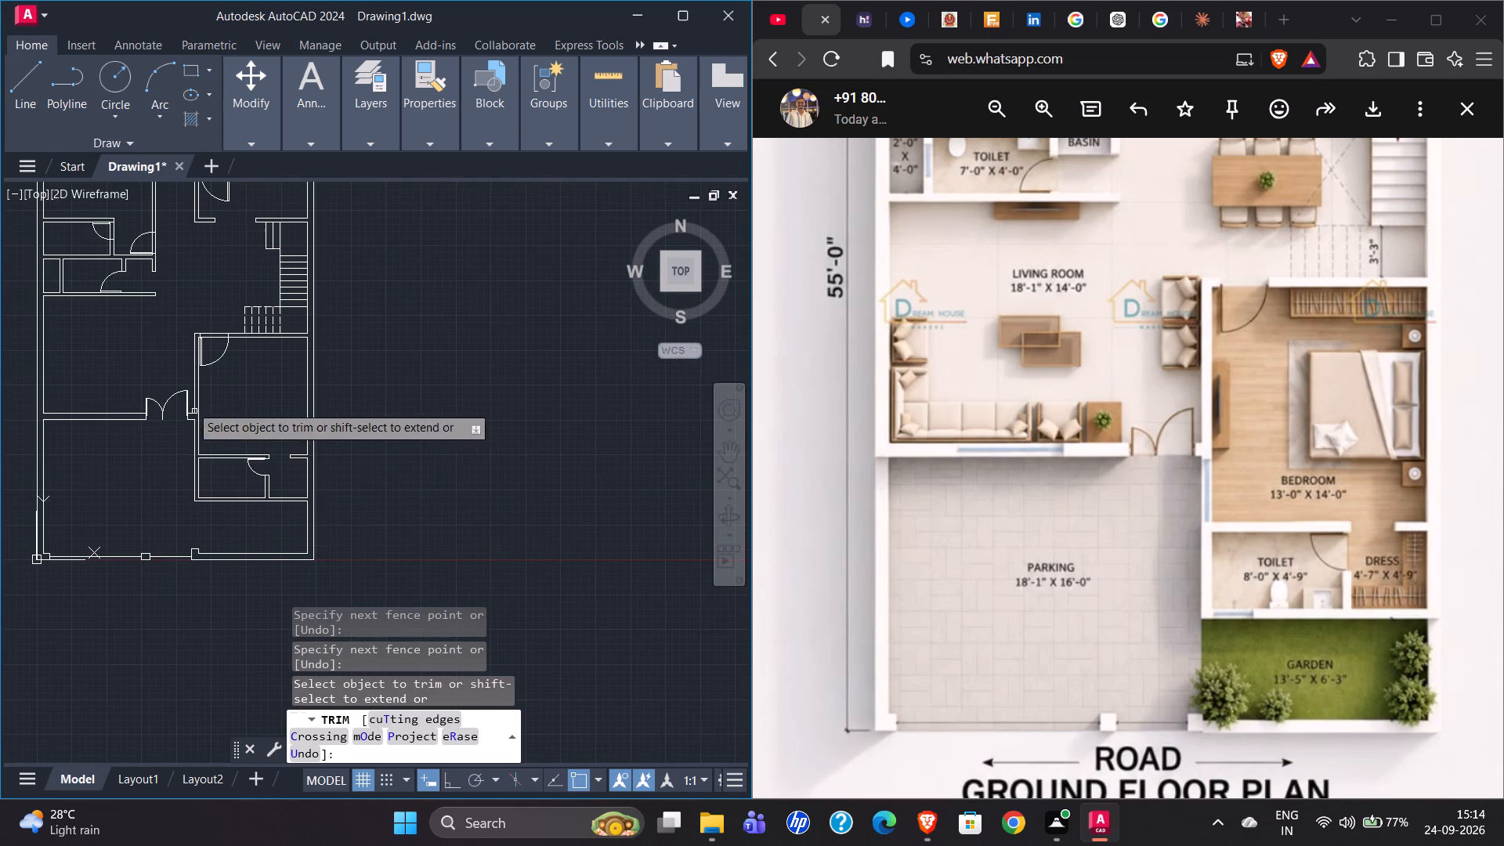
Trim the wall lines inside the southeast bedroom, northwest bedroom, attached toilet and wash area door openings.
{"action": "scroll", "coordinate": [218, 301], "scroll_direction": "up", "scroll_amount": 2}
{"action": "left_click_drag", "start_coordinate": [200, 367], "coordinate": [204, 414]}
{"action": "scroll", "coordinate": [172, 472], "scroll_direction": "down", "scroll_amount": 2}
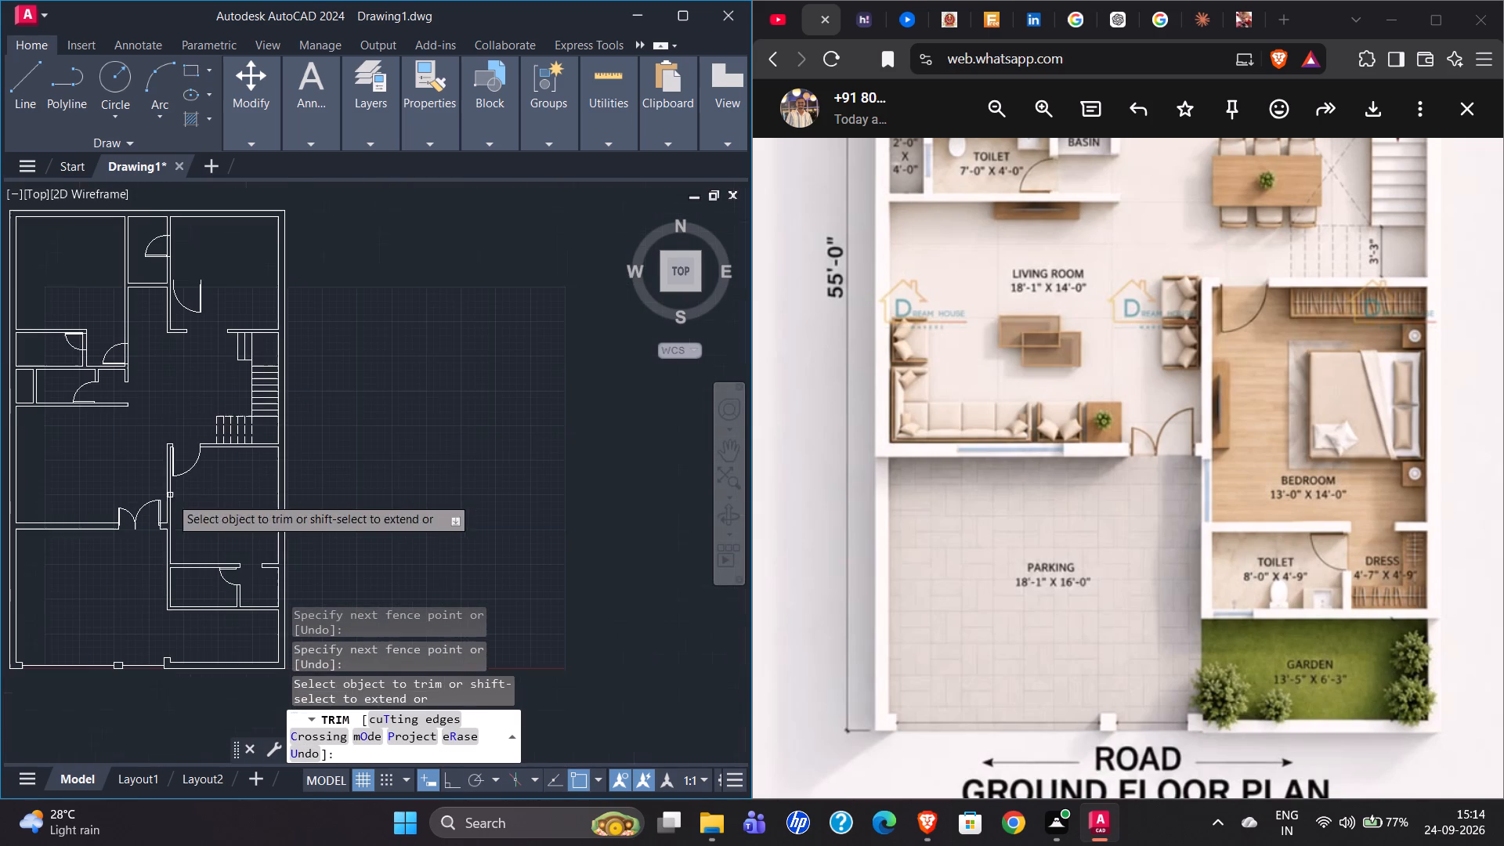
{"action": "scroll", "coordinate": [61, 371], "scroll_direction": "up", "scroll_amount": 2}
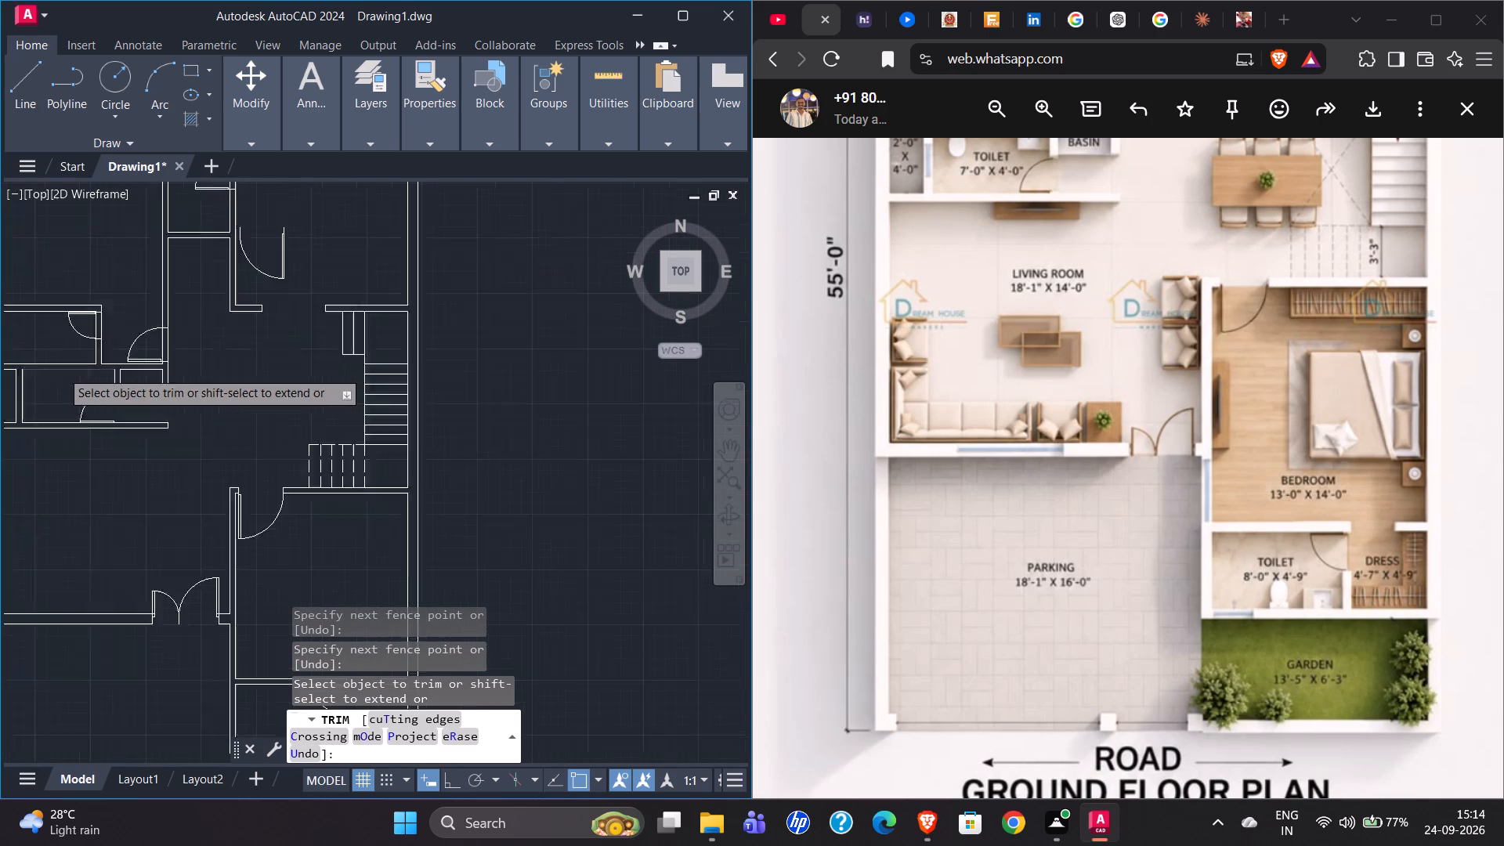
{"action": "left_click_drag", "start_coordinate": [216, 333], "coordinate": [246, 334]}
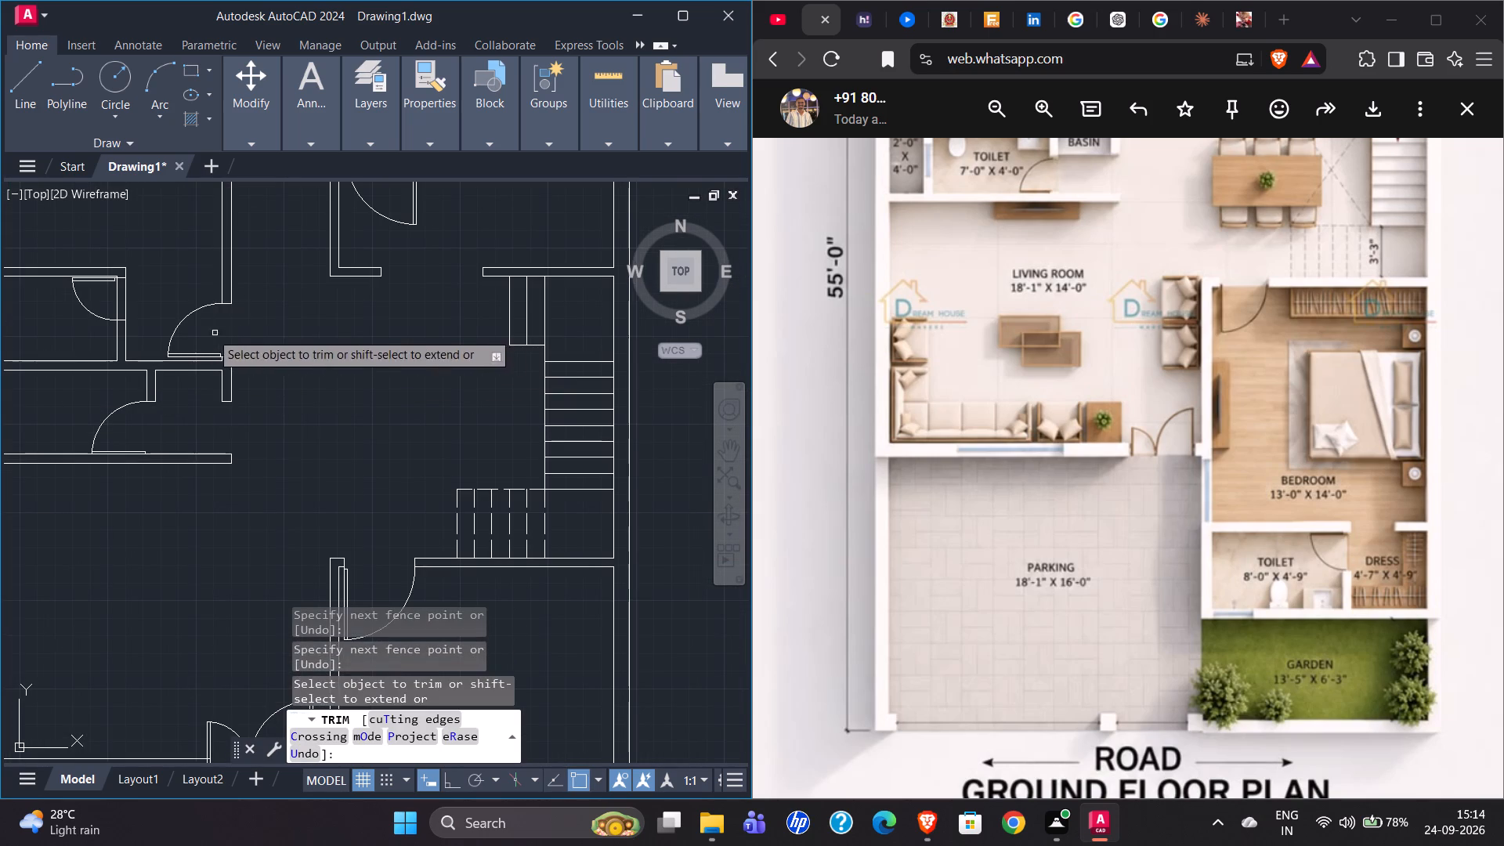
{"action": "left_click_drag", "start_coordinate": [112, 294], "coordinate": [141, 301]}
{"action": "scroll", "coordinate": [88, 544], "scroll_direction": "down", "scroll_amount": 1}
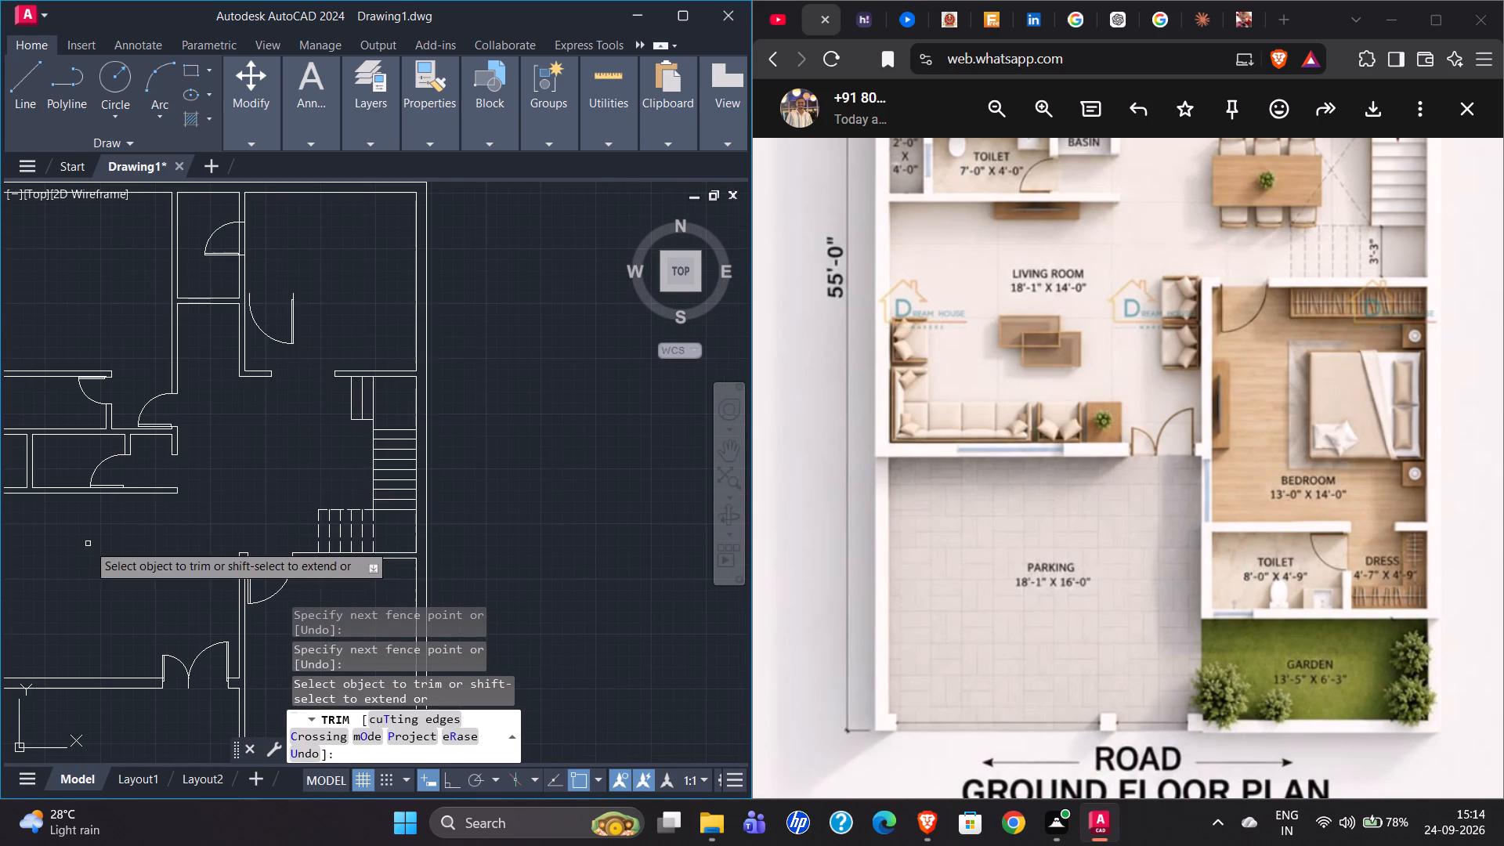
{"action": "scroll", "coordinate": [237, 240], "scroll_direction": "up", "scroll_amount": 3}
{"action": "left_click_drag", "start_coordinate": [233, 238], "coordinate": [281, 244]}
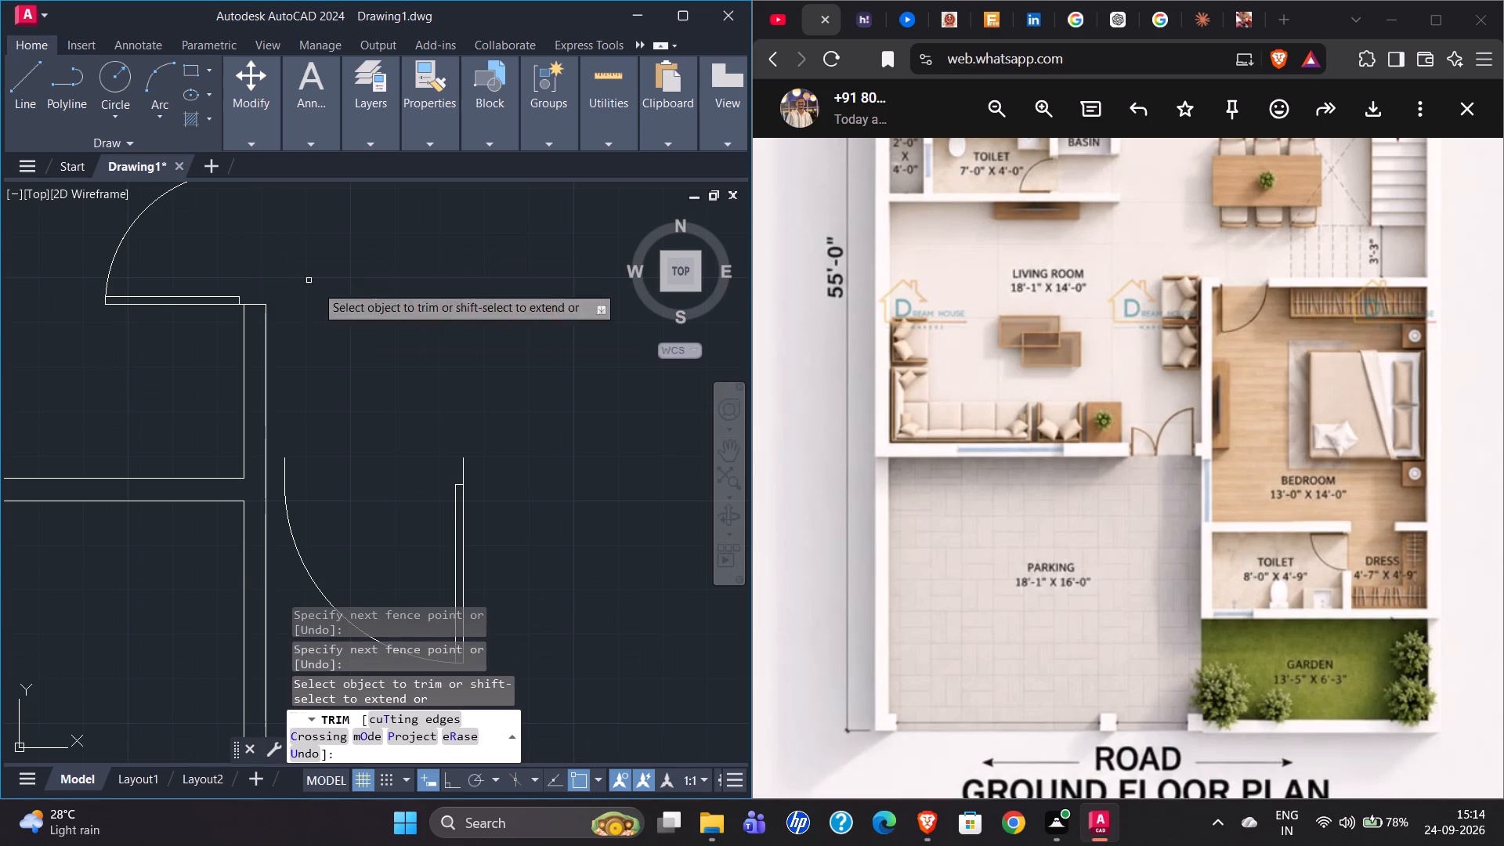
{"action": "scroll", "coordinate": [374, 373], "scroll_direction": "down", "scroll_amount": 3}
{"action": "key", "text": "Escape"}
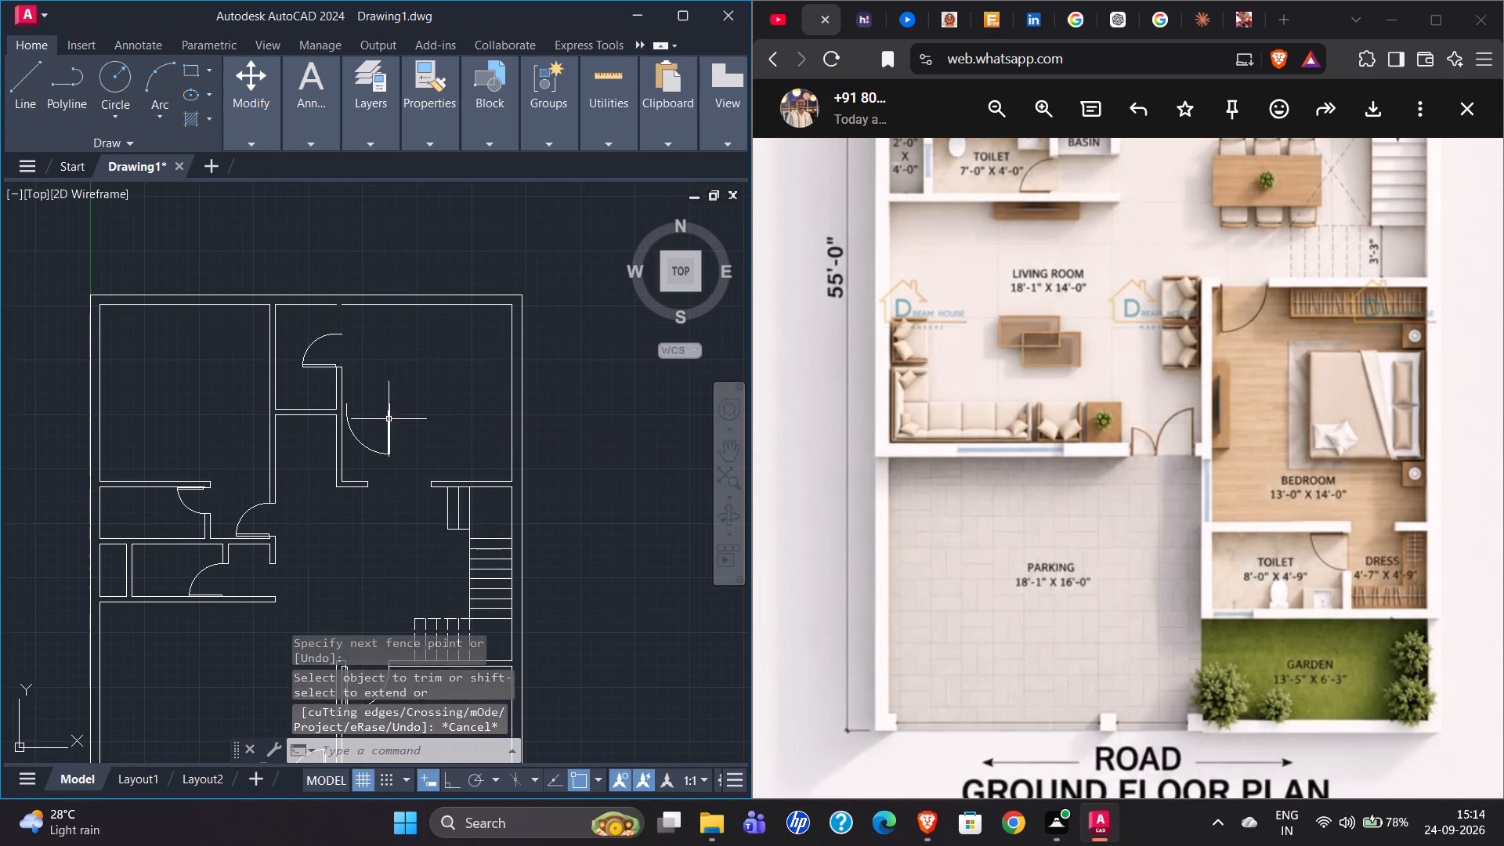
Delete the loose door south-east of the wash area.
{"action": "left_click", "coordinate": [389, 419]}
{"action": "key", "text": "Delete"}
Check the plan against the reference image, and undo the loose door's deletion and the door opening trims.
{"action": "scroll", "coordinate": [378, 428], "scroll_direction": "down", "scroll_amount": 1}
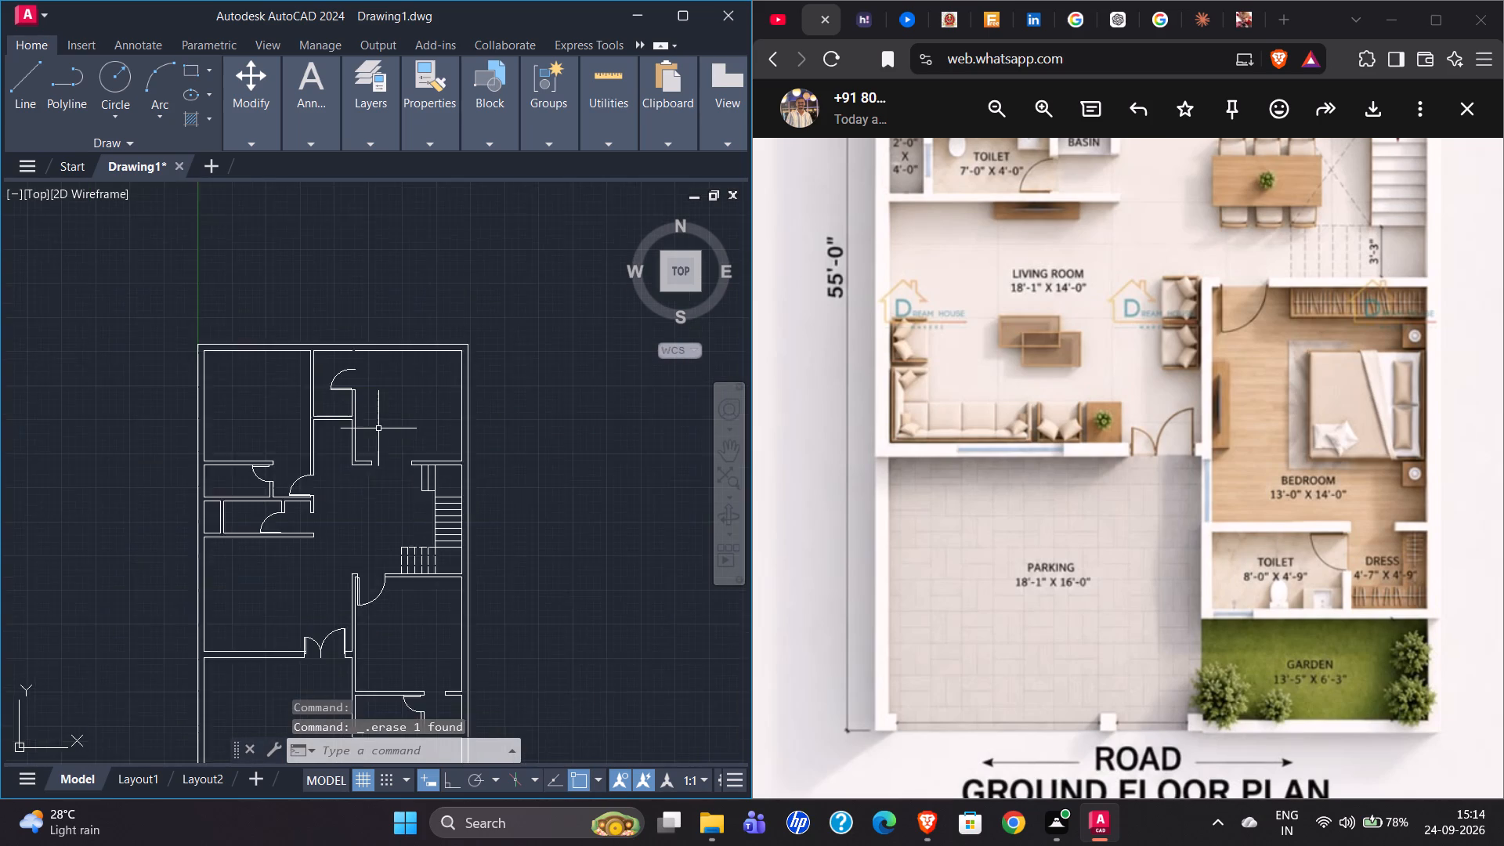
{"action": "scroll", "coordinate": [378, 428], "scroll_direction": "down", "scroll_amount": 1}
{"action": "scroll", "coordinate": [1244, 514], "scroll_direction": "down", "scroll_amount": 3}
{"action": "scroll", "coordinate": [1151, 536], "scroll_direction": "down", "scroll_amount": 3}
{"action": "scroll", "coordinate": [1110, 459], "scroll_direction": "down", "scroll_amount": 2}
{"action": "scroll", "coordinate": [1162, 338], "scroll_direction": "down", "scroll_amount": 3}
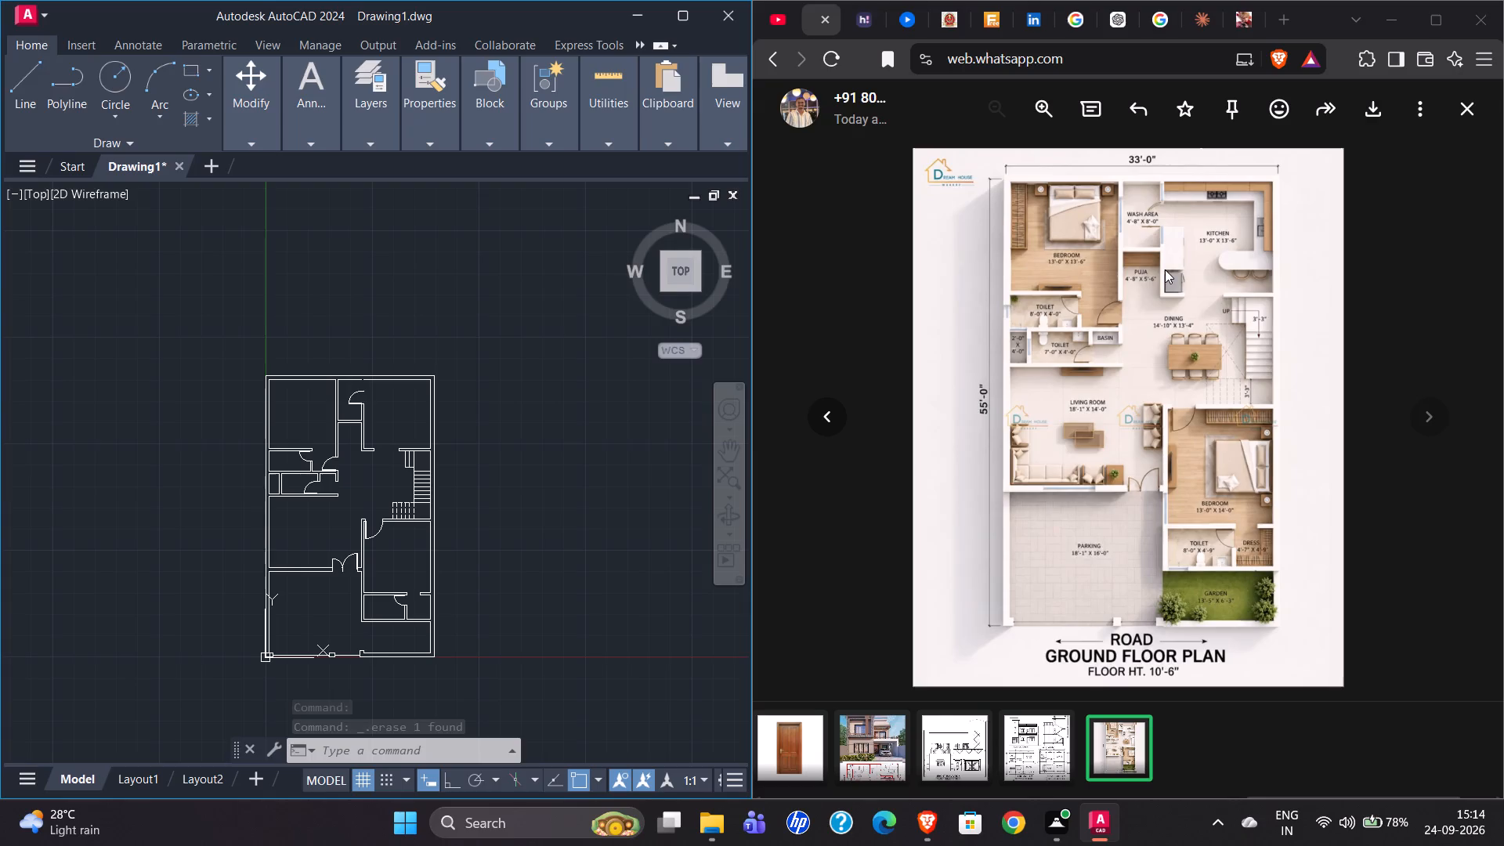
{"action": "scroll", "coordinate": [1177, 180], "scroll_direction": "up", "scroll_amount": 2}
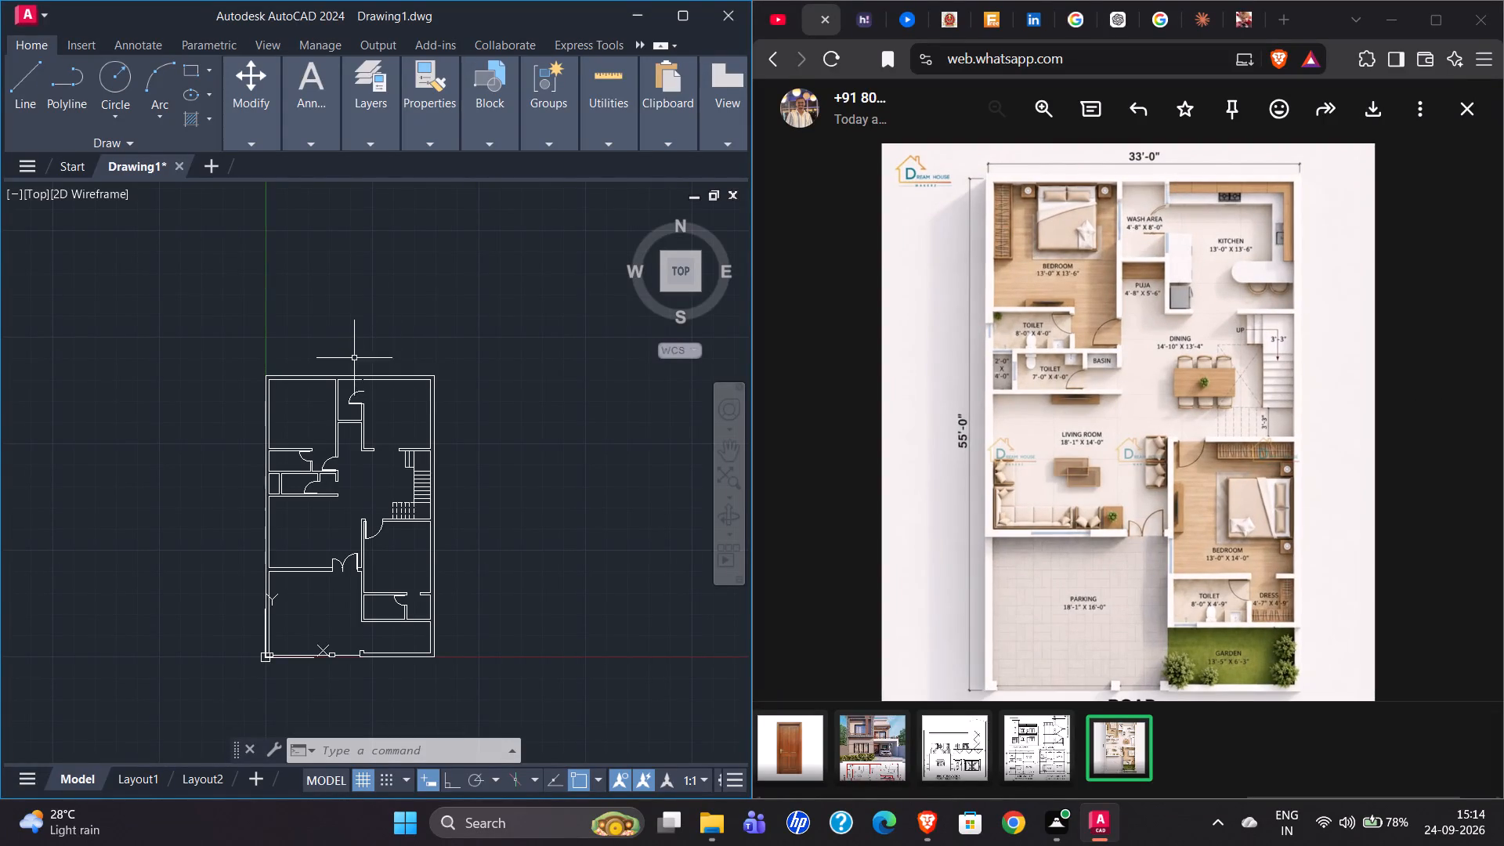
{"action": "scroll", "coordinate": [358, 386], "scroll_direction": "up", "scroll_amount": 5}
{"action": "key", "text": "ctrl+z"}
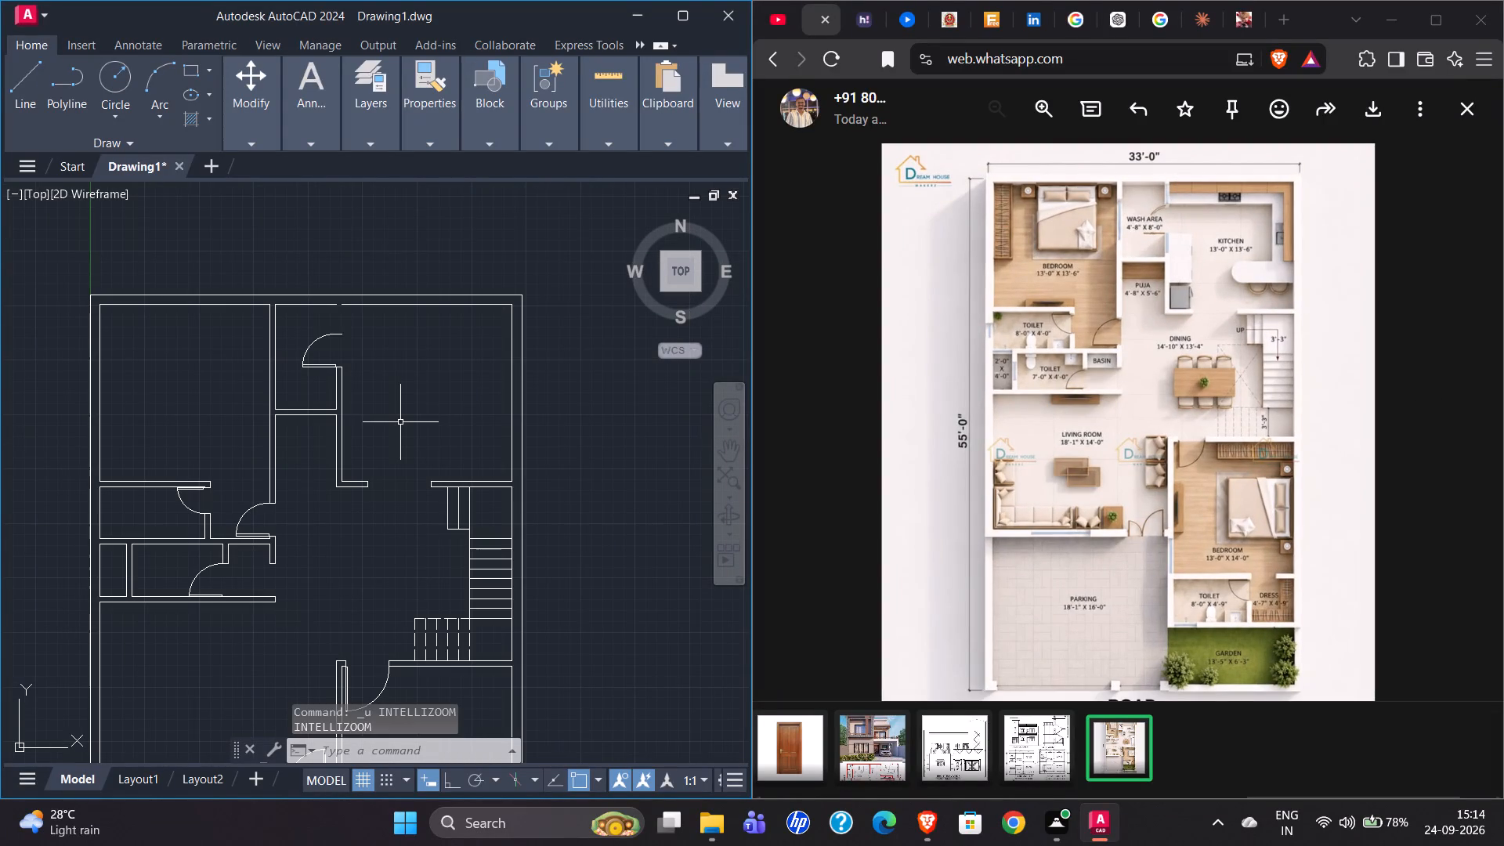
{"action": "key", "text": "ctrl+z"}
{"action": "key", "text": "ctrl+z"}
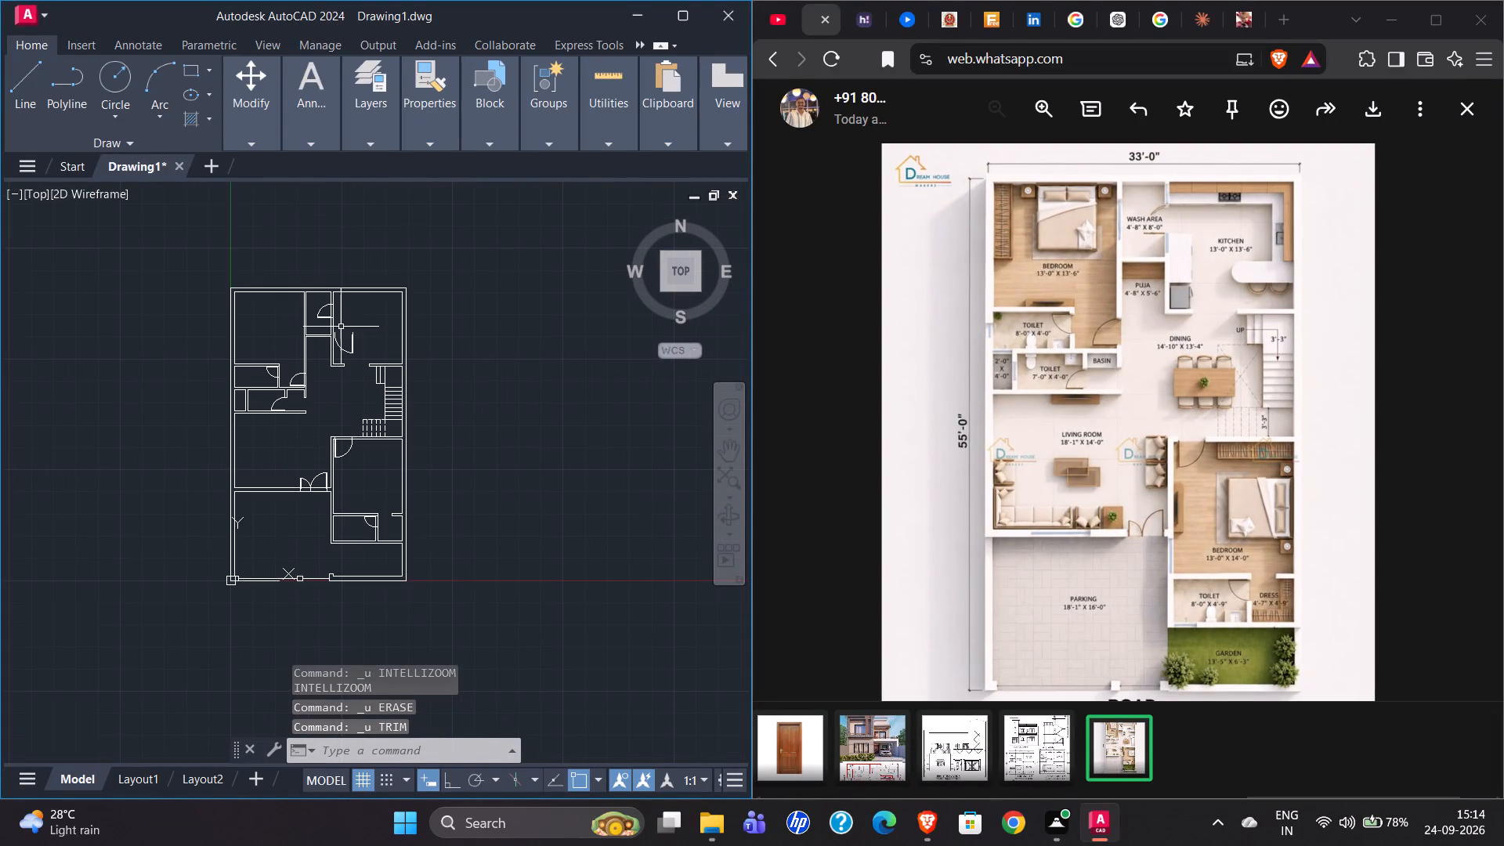
Trim the wall lines inside the wash area, northwest attached toilet and northwest bedroom door openings.
{"action": "type", "text": "TR"}
{"action": "key", "text": "Return"}
{"action": "scroll", "coordinate": [320, 292], "scroll_direction": "up", "scroll_amount": 5}
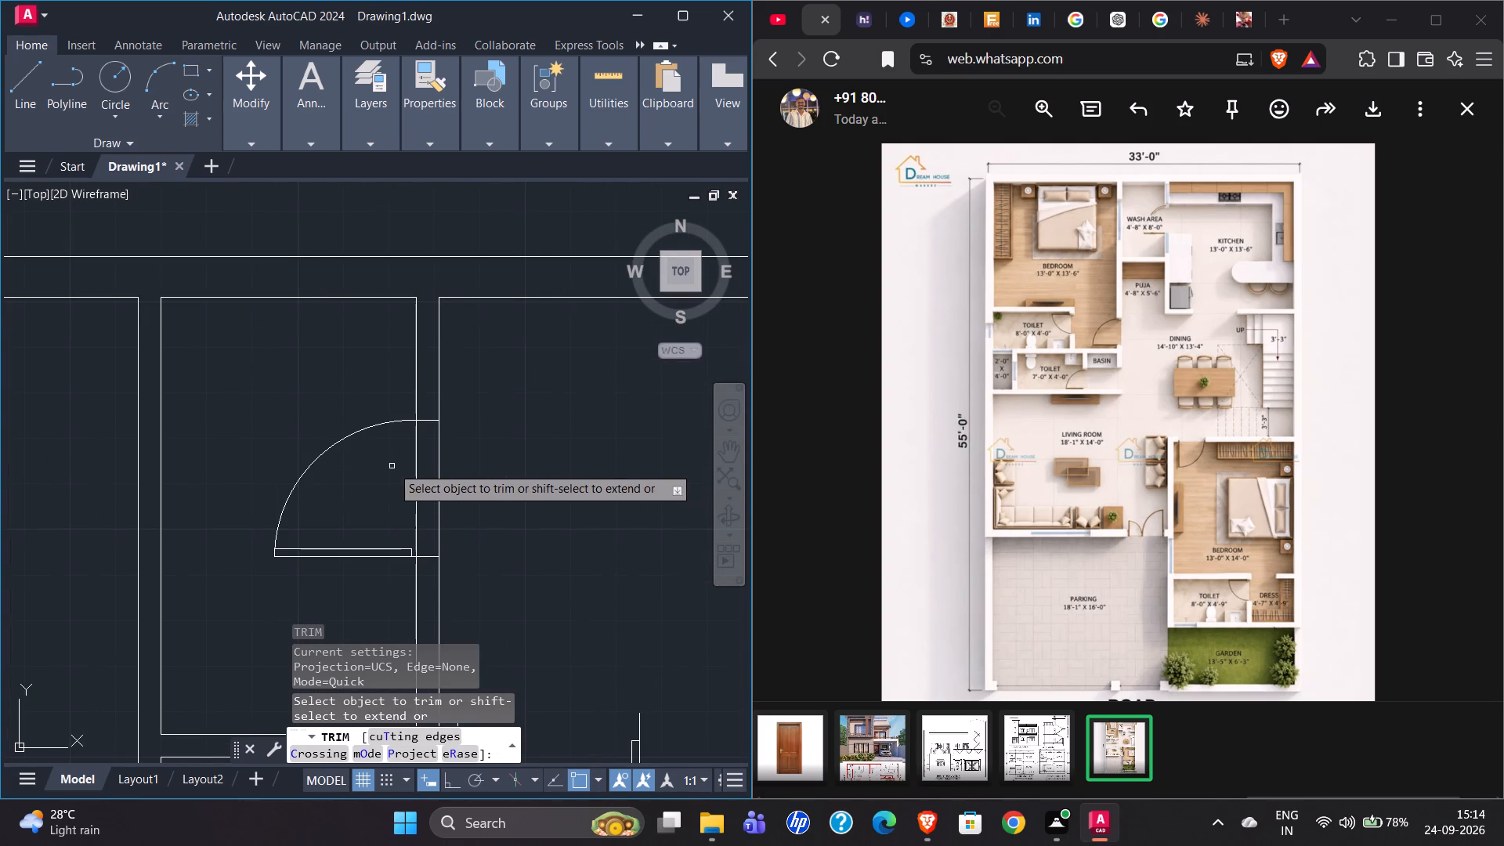
{"action": "left_click_drag", "start_coordinate": [392, 466], "coordinate": [480, 495]}
{"action": "scroll", "coordinate": [287, 304], "scroll_direction": "down", "scroll_amount": 3}
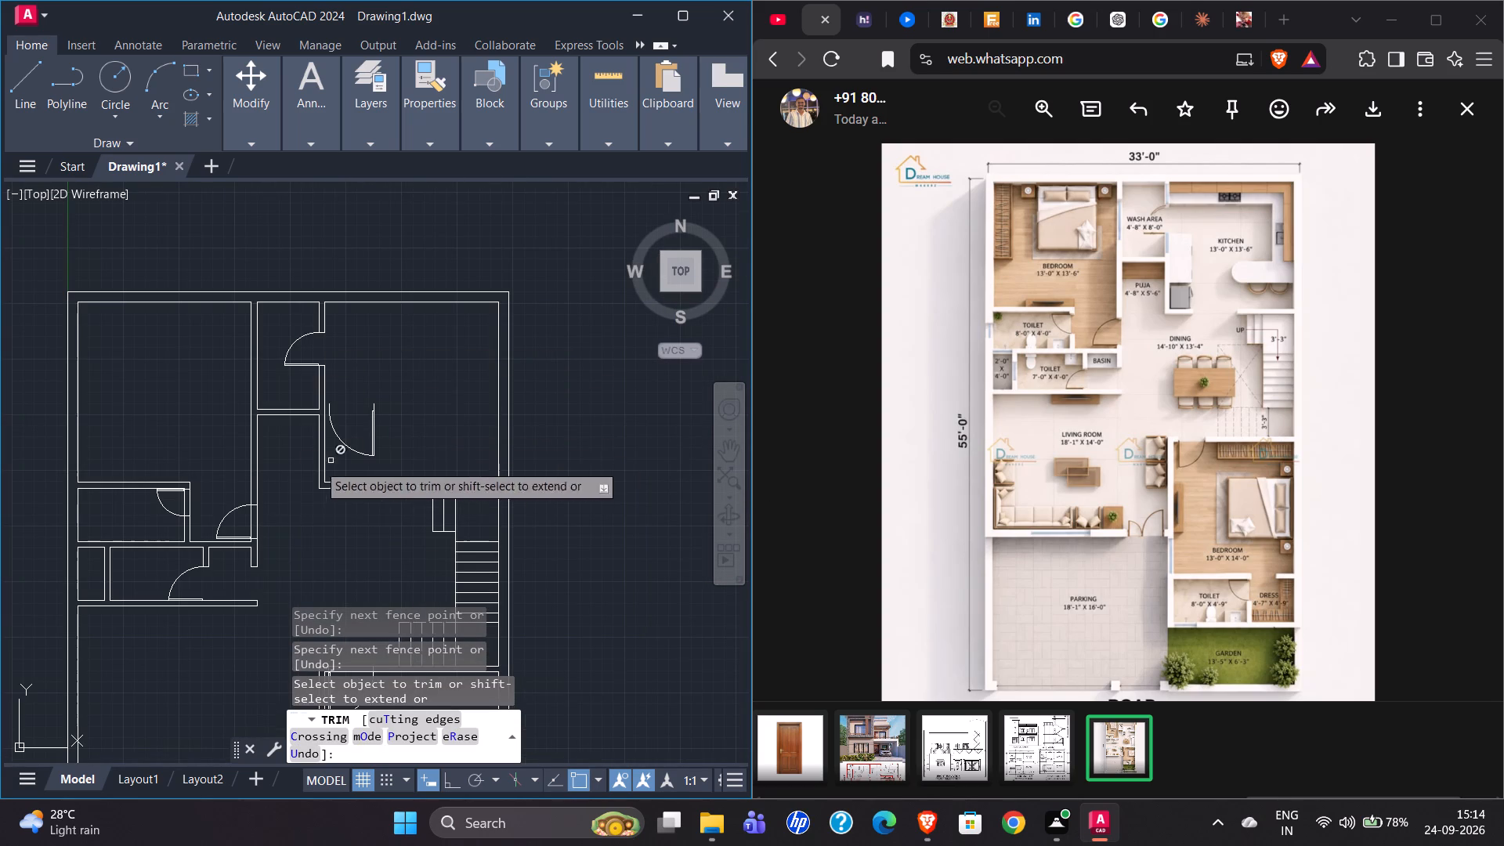
{"action": "scroll", "coordinate": [171, 508], "scroll_direction": "up", "scroll_amount": 2}
{"action": "left_click_drag", "start_coordinate": [176, 493], "coordinate": [249, 512]}
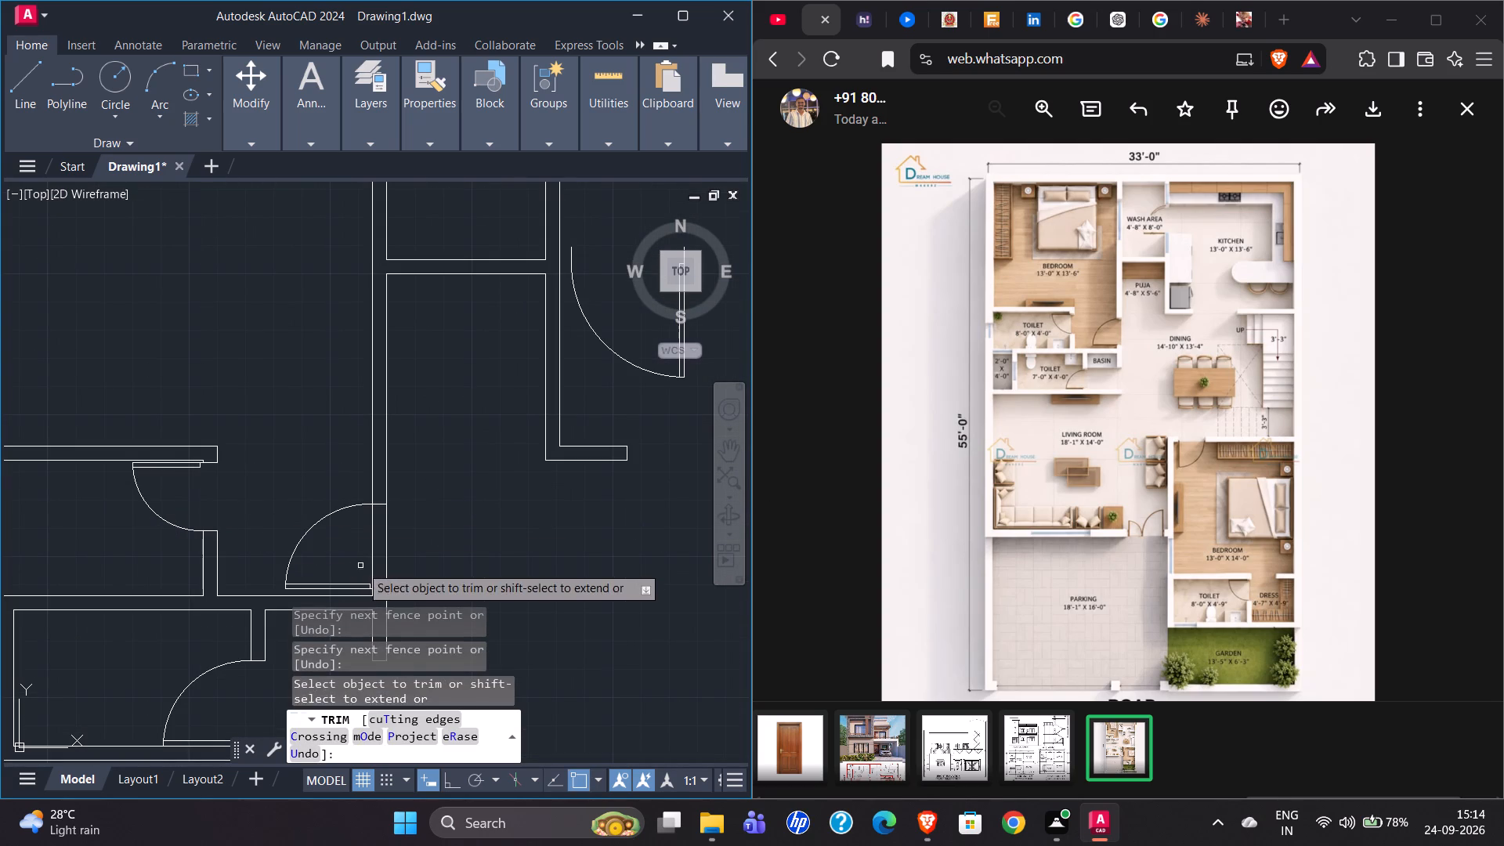
{"action": "left_click_drag", "start_coordinate": [361, 565], "coordinate": [448, 566]}
{"action": "scroll", "coordinate": [255, 349], "scroll_direction": "down", "scroll_amount": 3}
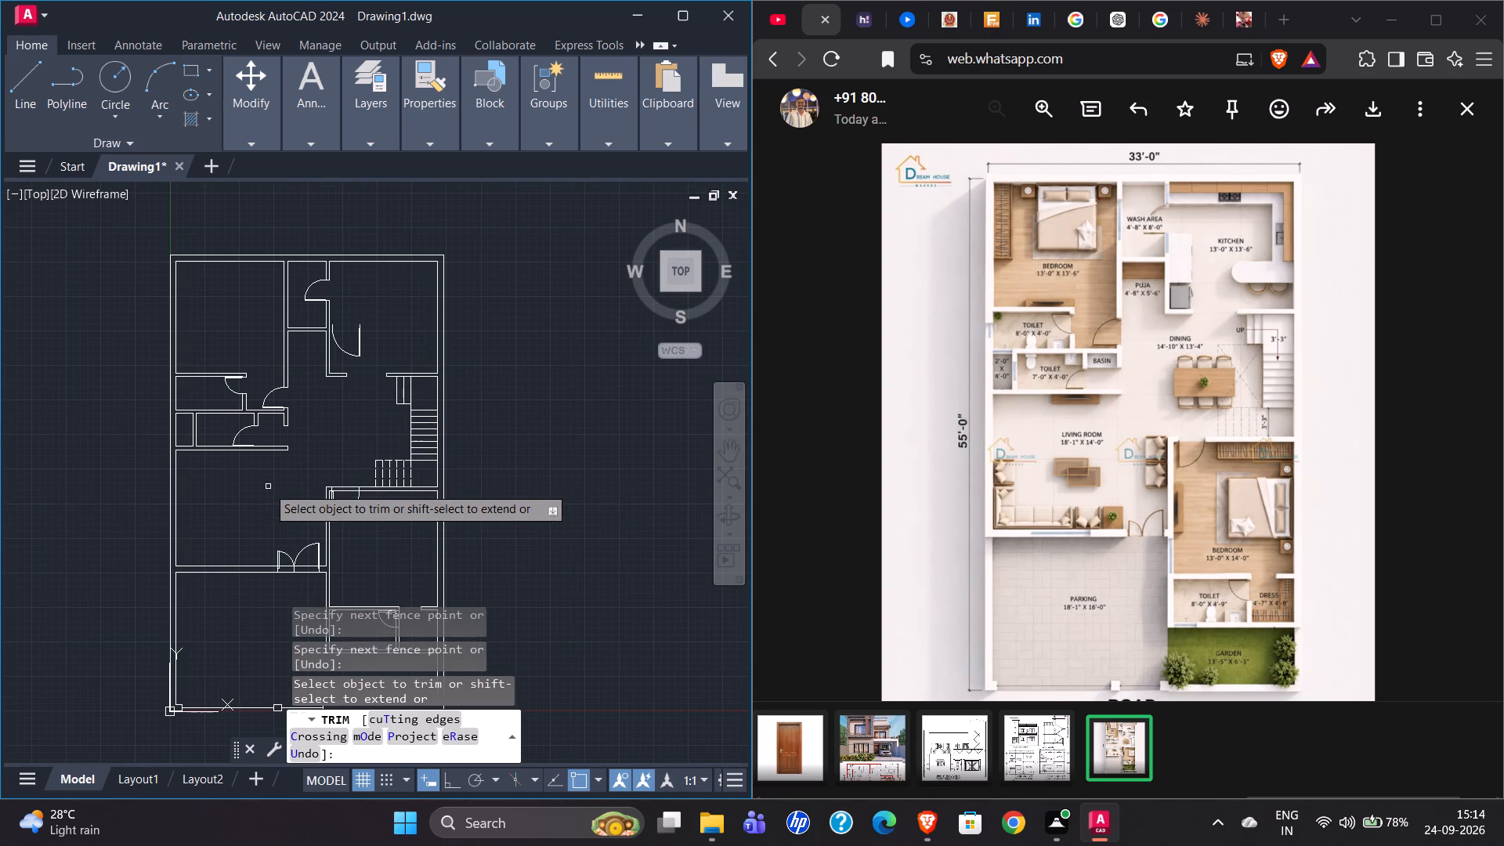
Trim the wall lines across the southeast bedroom door and both leaves of the living room's double entrance door.
{"action": "scroll", "coordinate": [350, 525], "scroll_direction": "up", "scroll_amount": 2}
{"action": "left_click_drag", "start_coordinate": [345, 432], "coordinate": [349, 465]}
{"action": "scroll", "coordinate": [275, 378], "scroll_direction": "down", "scroll_amount": 1}
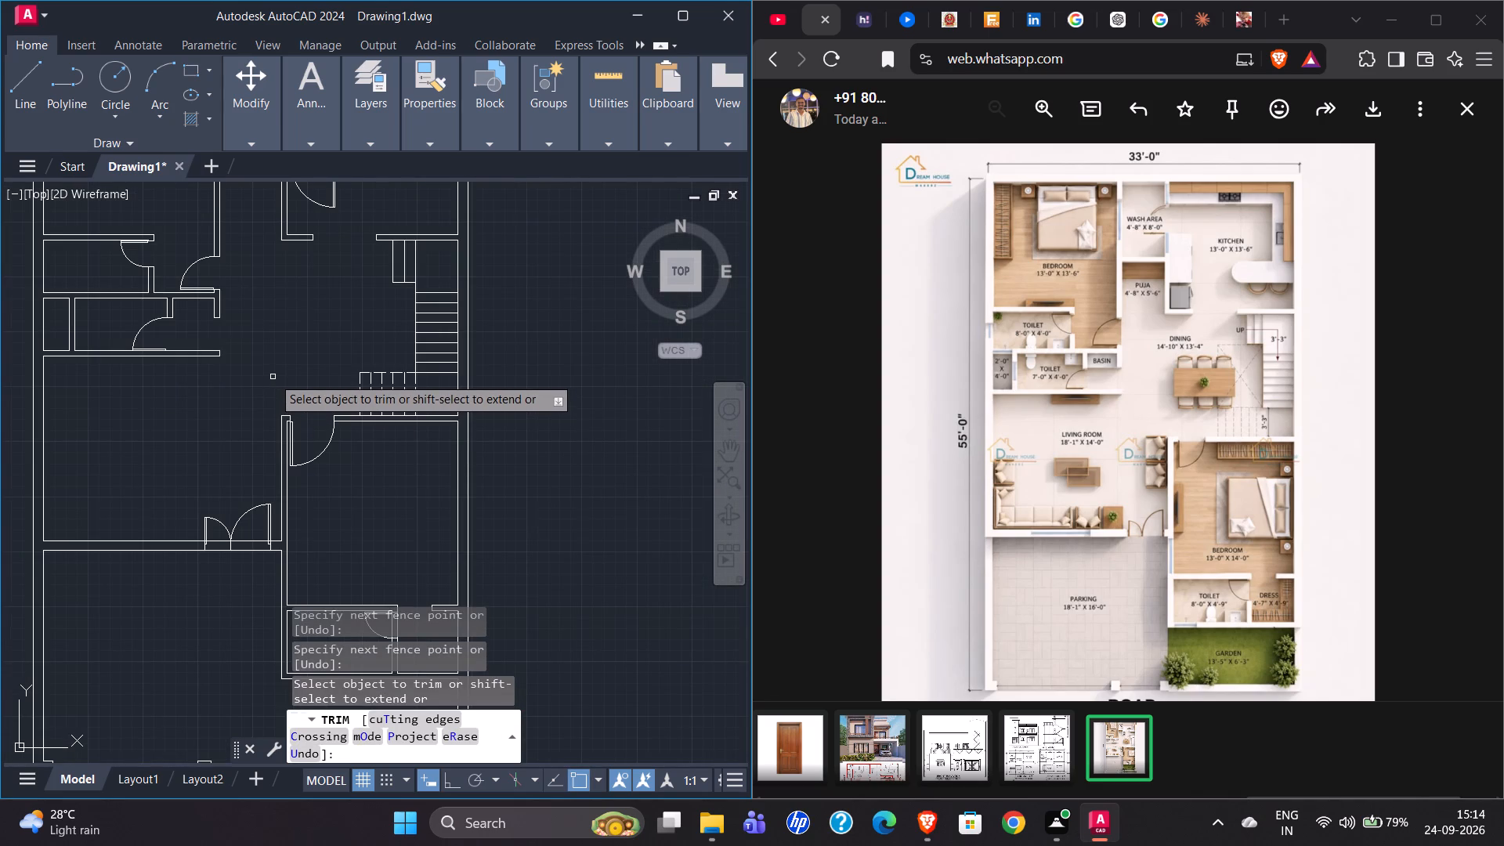
{"action": "scroll", "coordinate": [273, 377], "scroll_direction": "down", "scroll_amount": 1}
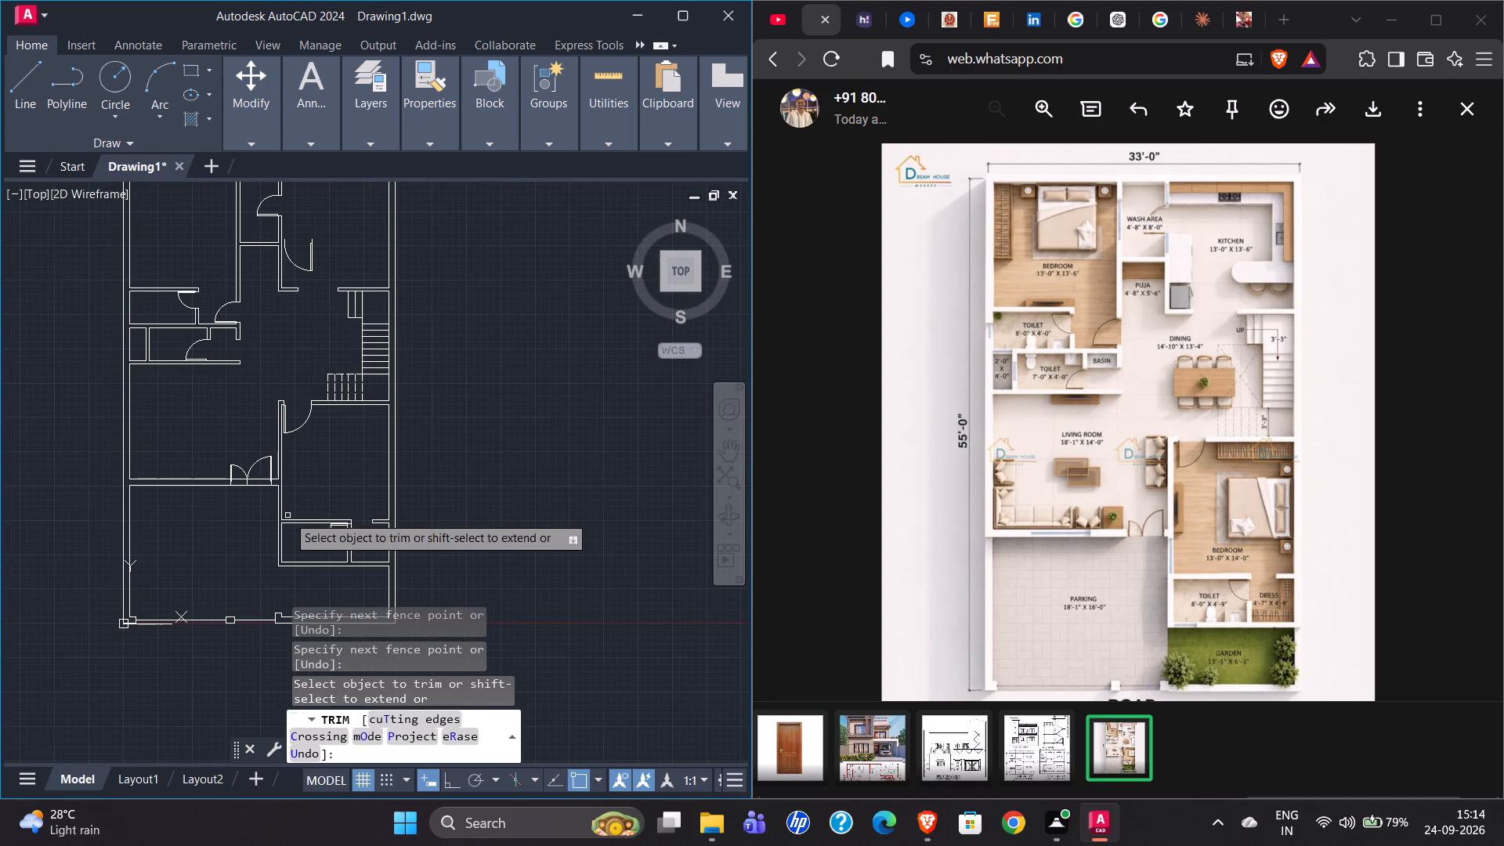
{"action": "scroll", "coordinate": [244, 499], "scroll_direction": "up", "scroll_amount": 3}
{"action": "left_click_drag", "start_coordinate": [301, 407], "coordinate": [287, 483]}
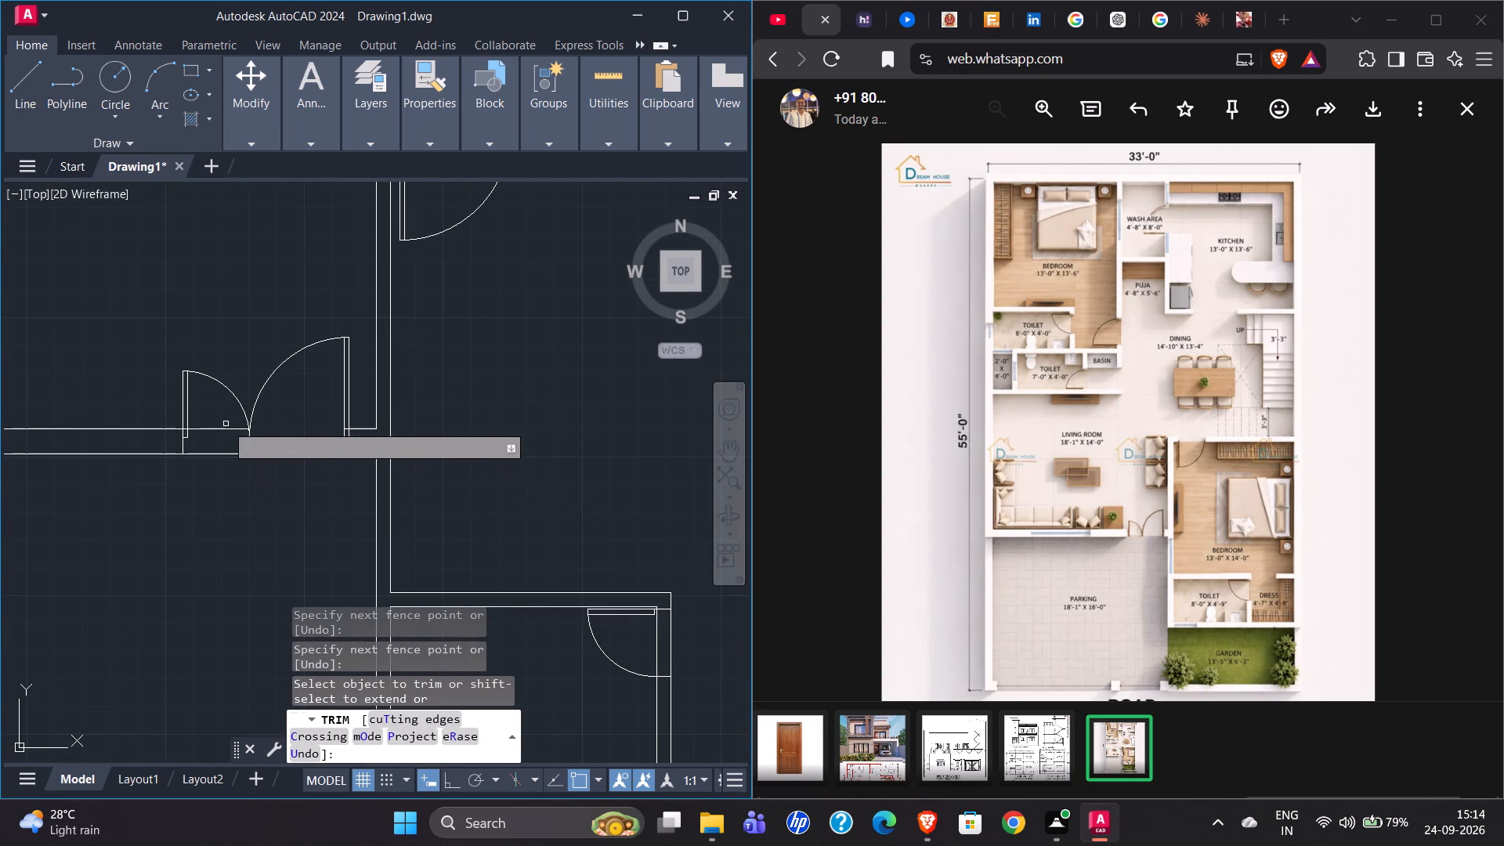
{"action": "left_click_drag", "start_coordinate": [225, 421], "coordinate": [230, 476]}
{"action": "scroll", "coordinate": [183, 497], "scroll_direction": "down", "scroll_amount": 1}
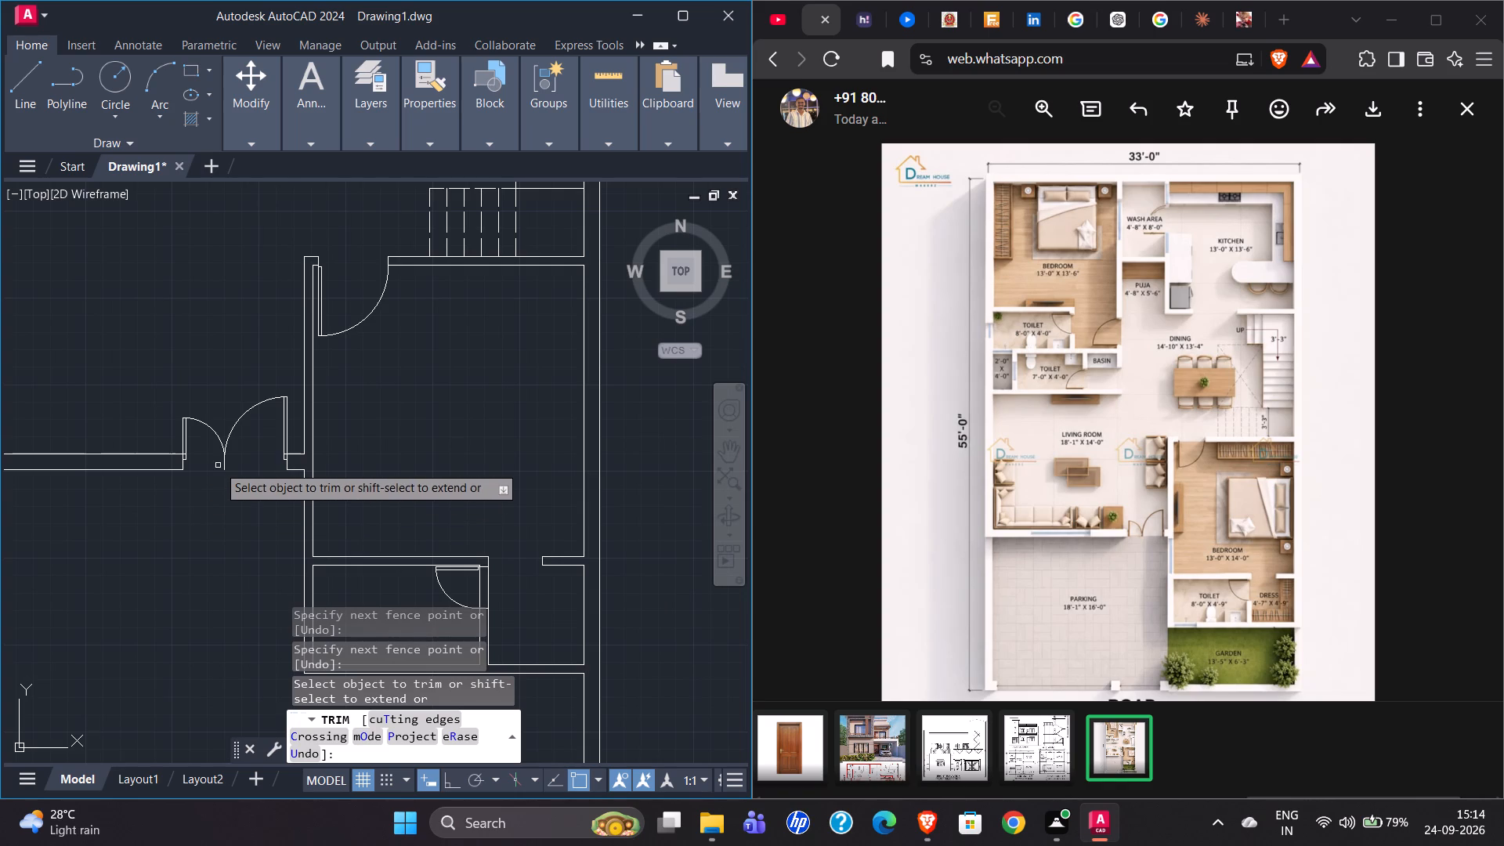
{"action": "left_click", "coordinate": [225, 468]}
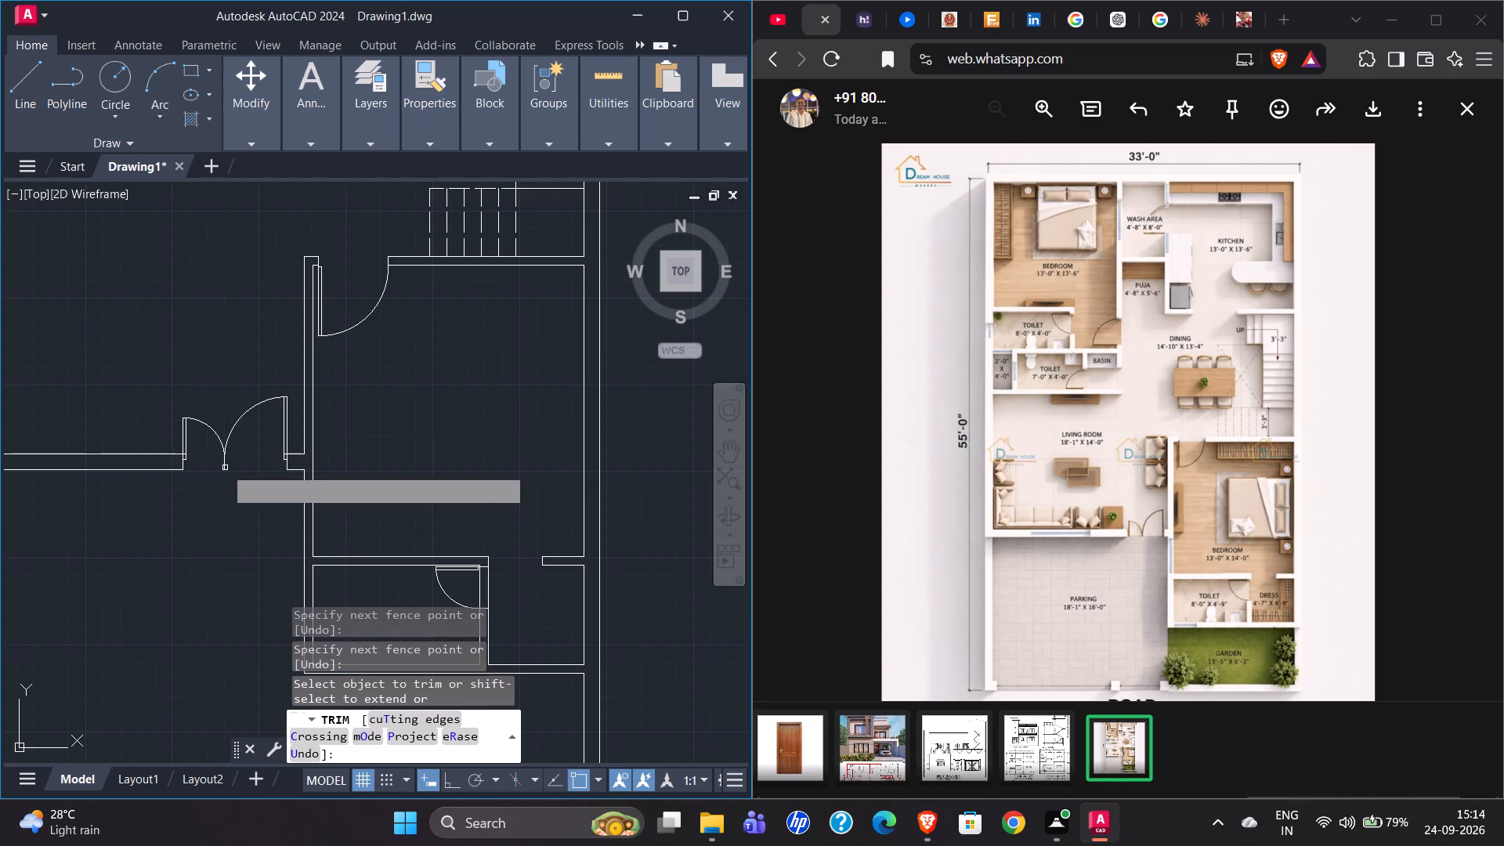
Trim both wall lines inside the door opening between the southeast toilet and the dress area.
{"action": "scroll", "coordinate": [215, 364], "scroll_direction": "down", "scroll_amount": 2}
{"action": "scroll", "coordinate": [299, 495], "scroll_direction": "up", "scroll_amount": 3}
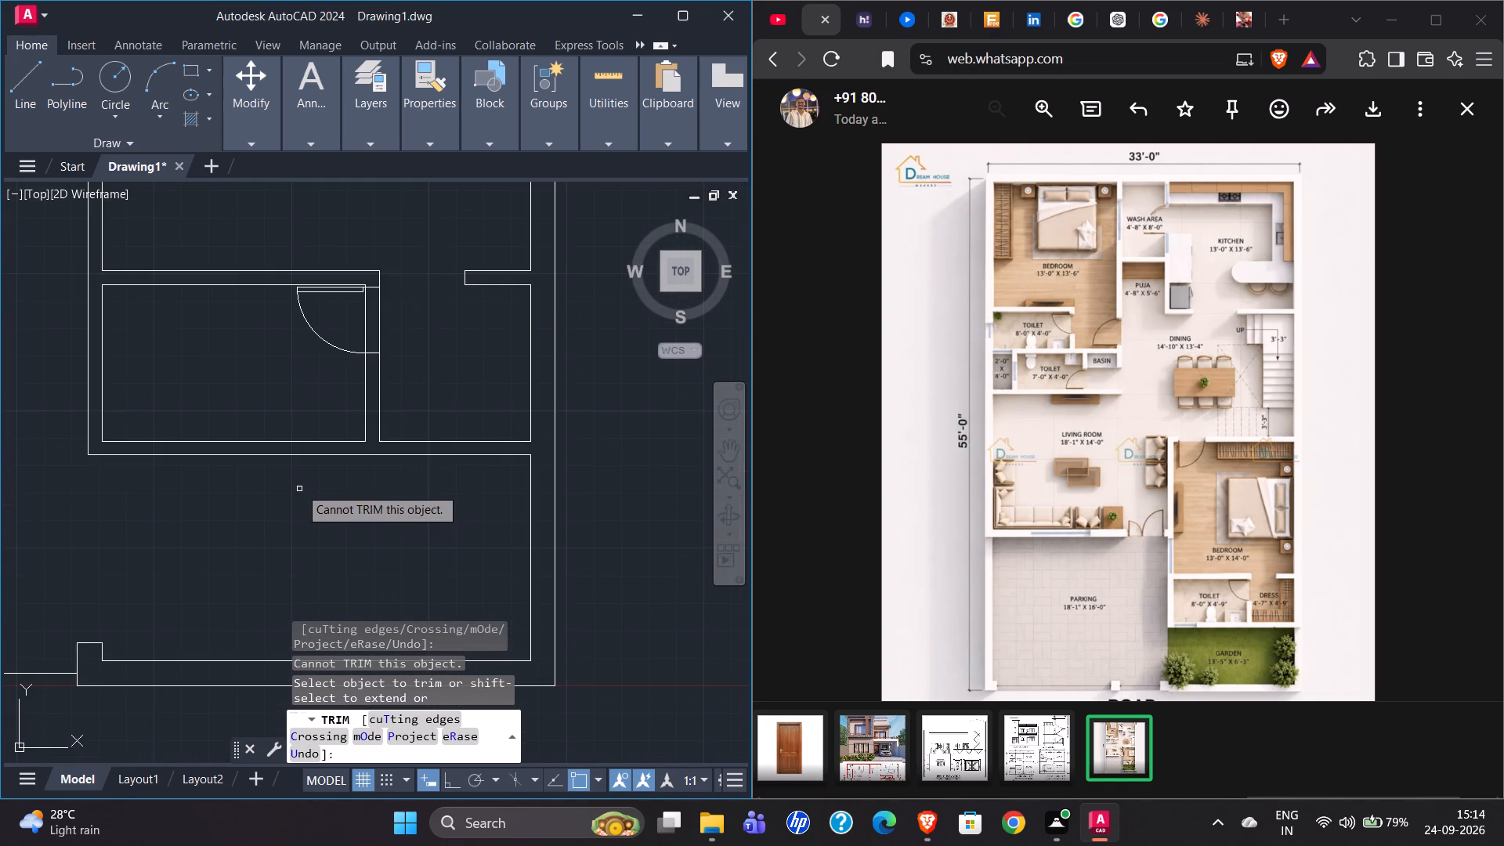
{"action": "left_click_drag", "start_coordinate": [352, 323], "coordinate": [396, 335]}
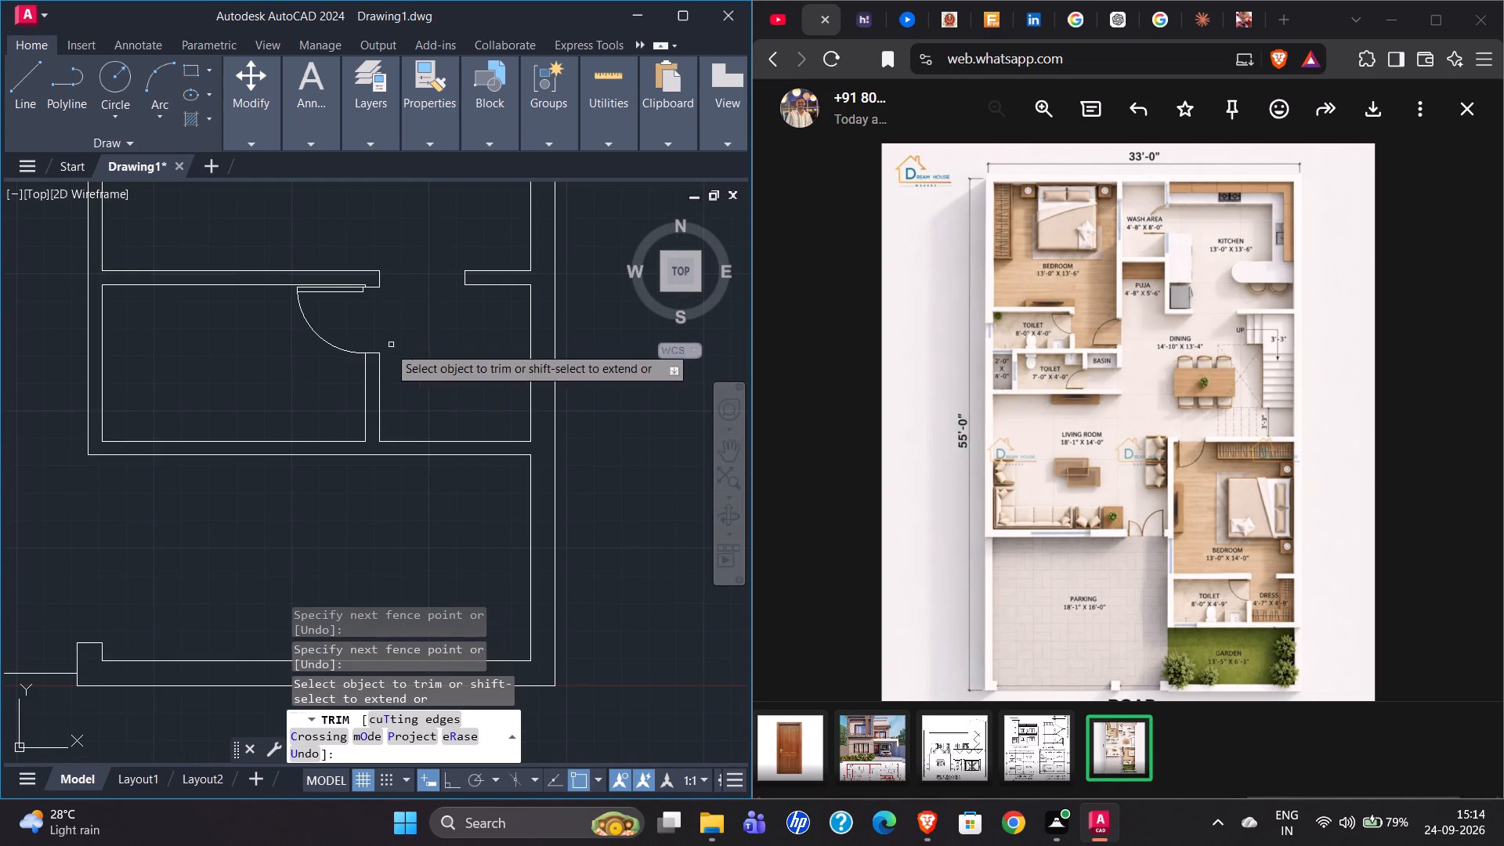
{"action": "scroll", "coordinate": [266, 455], "scroll_direction": "down", "scroll_amount": 3}
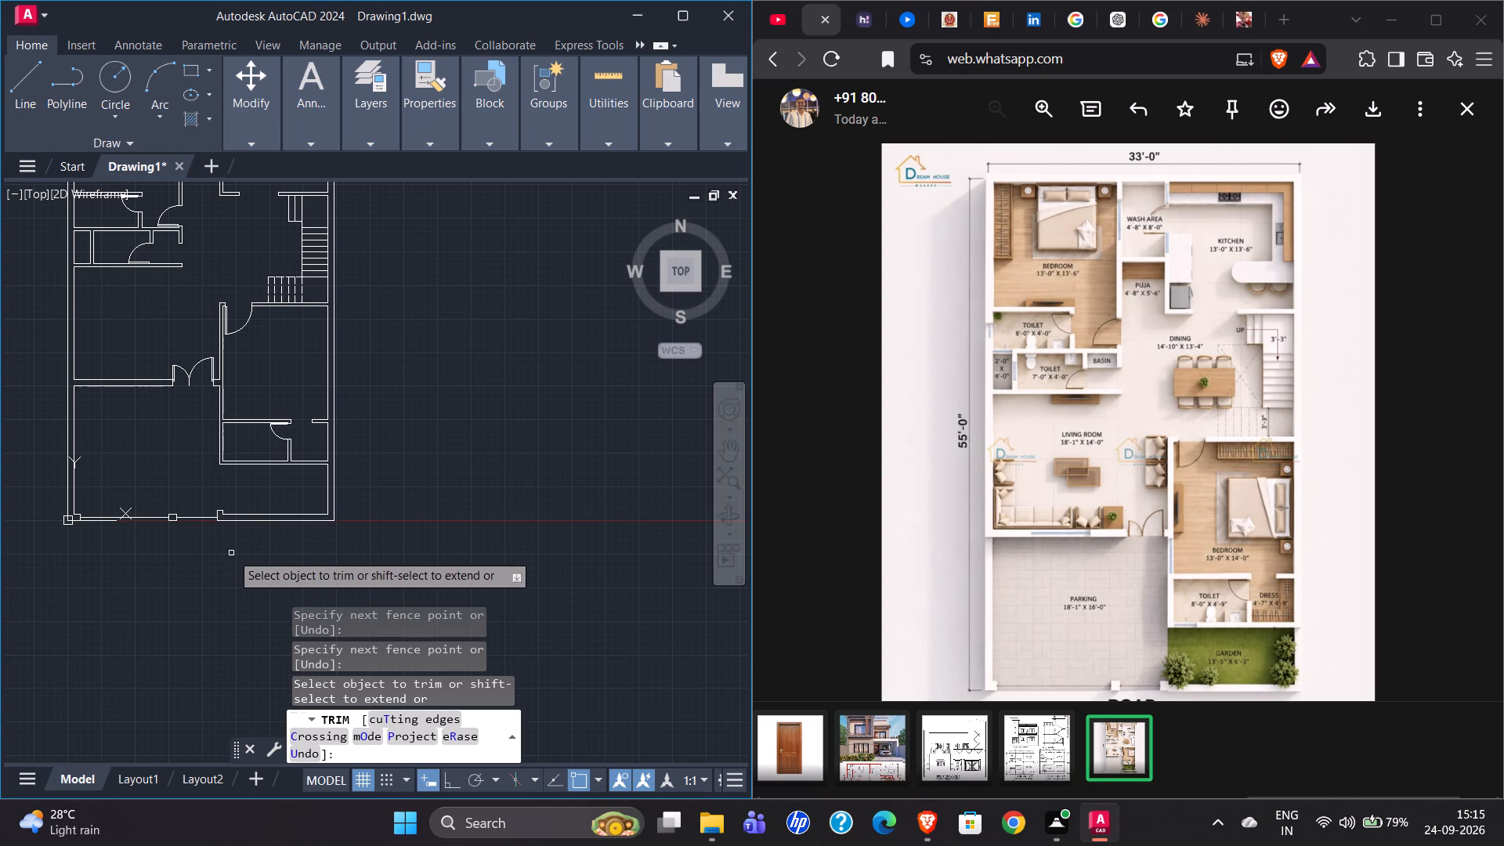
{"action": "scroll", "coordinate": [211, 604], "scroll_direction": "down", "scroll_amount": 2}
{"action": "scroll", "coordinate": [190, 419], "scroll_direction": "up", "scroll_amount": 4}
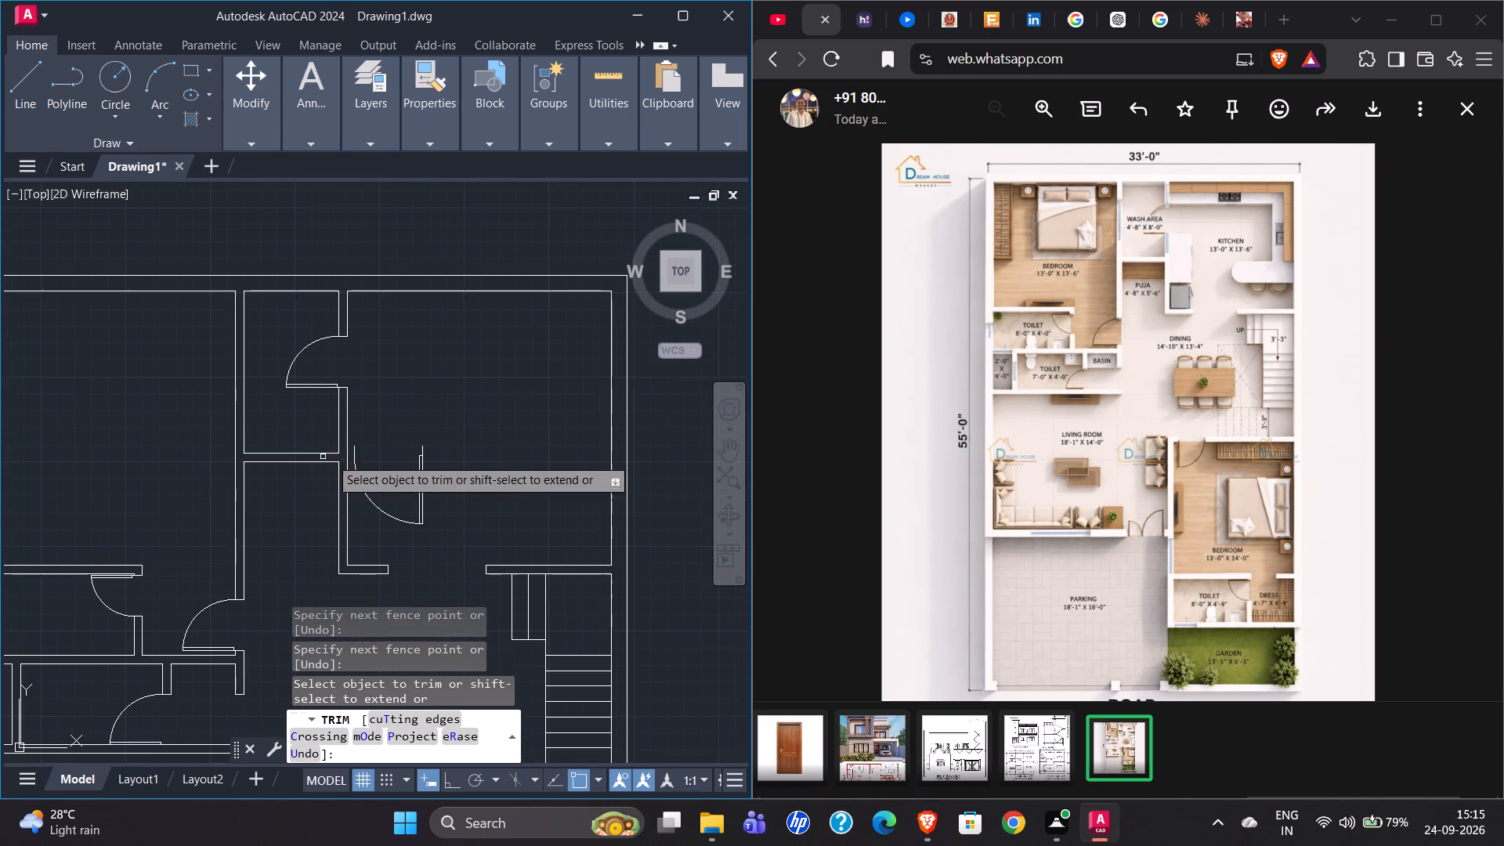
Delete the loose door standing inside the kitchen area.
{"action": "key", "text": "Escape"}
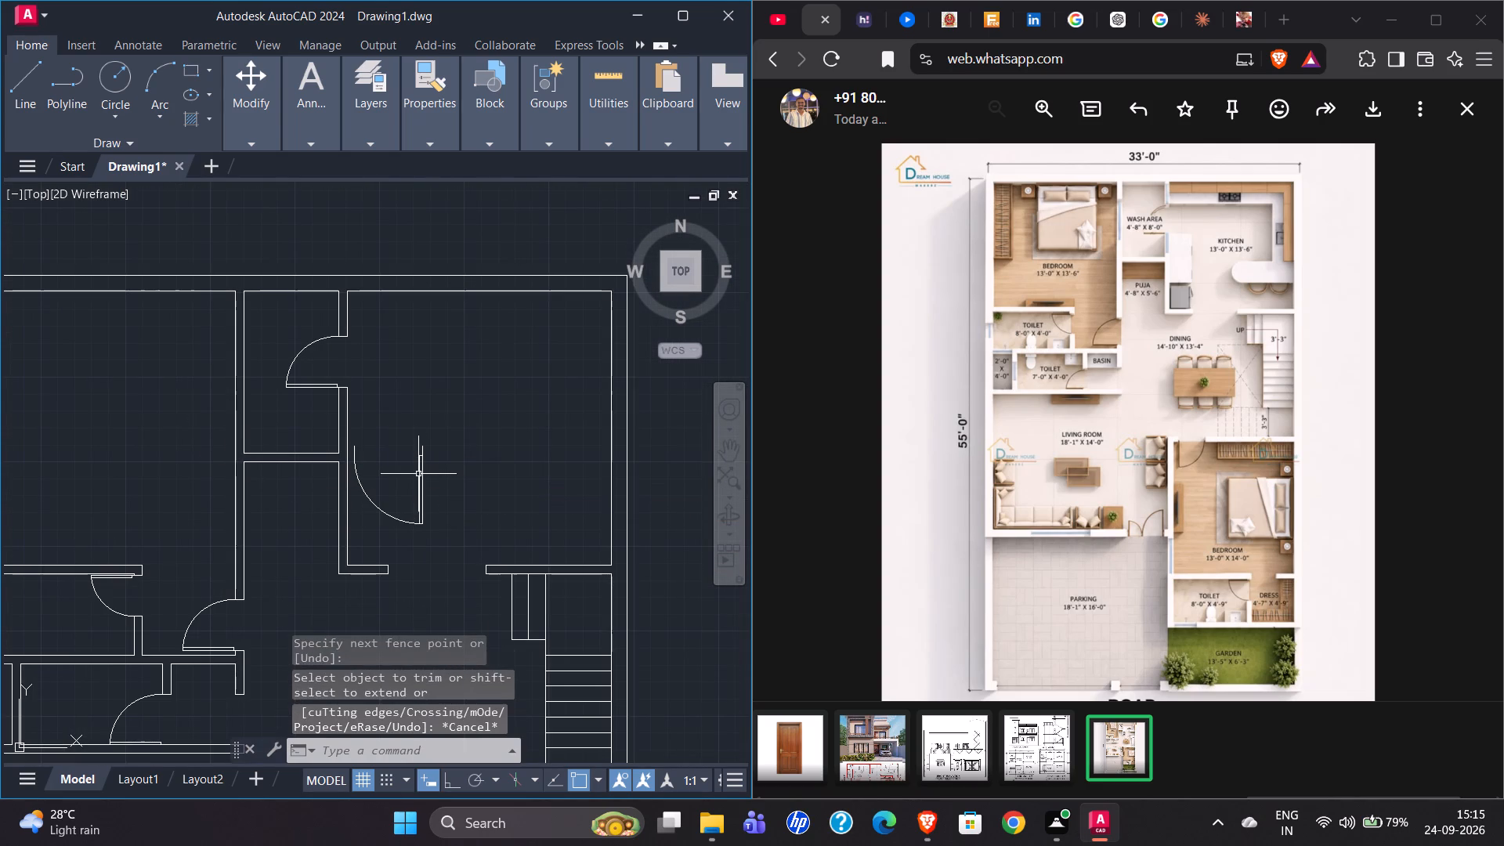
{"action": "left_click", "coordinate": [418, 474]}
{"action": "key", "text": "Delete"}
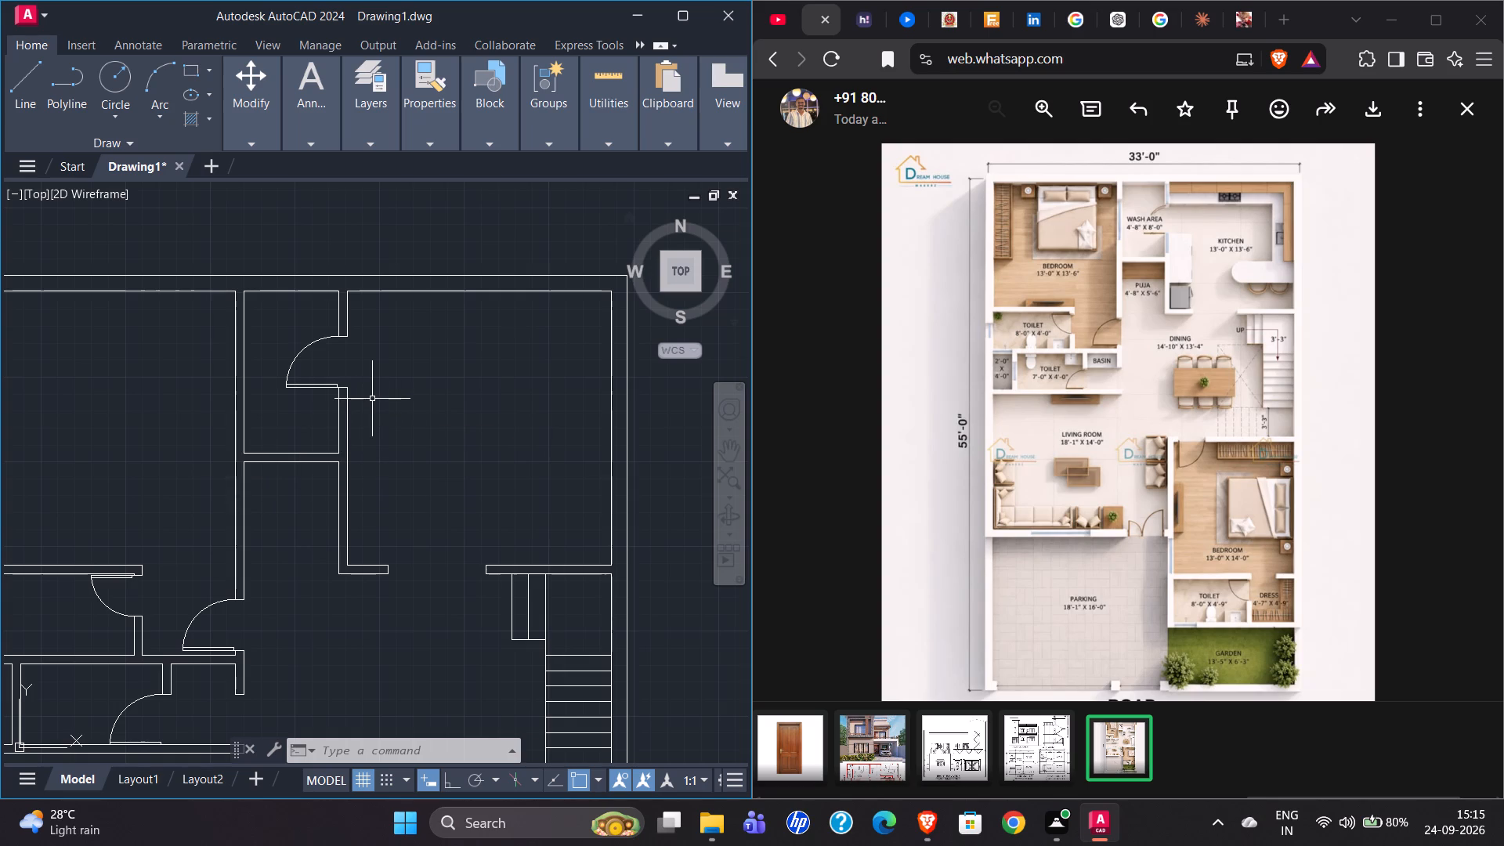
Draw a window about 5'-3" long in the wall between the northwest bedroom and wash area, with two end lines and a centre line.
{"action": "scroll", "coordinate": [376, 403], "scroll_direction": "down", "scroll_amount": 2}
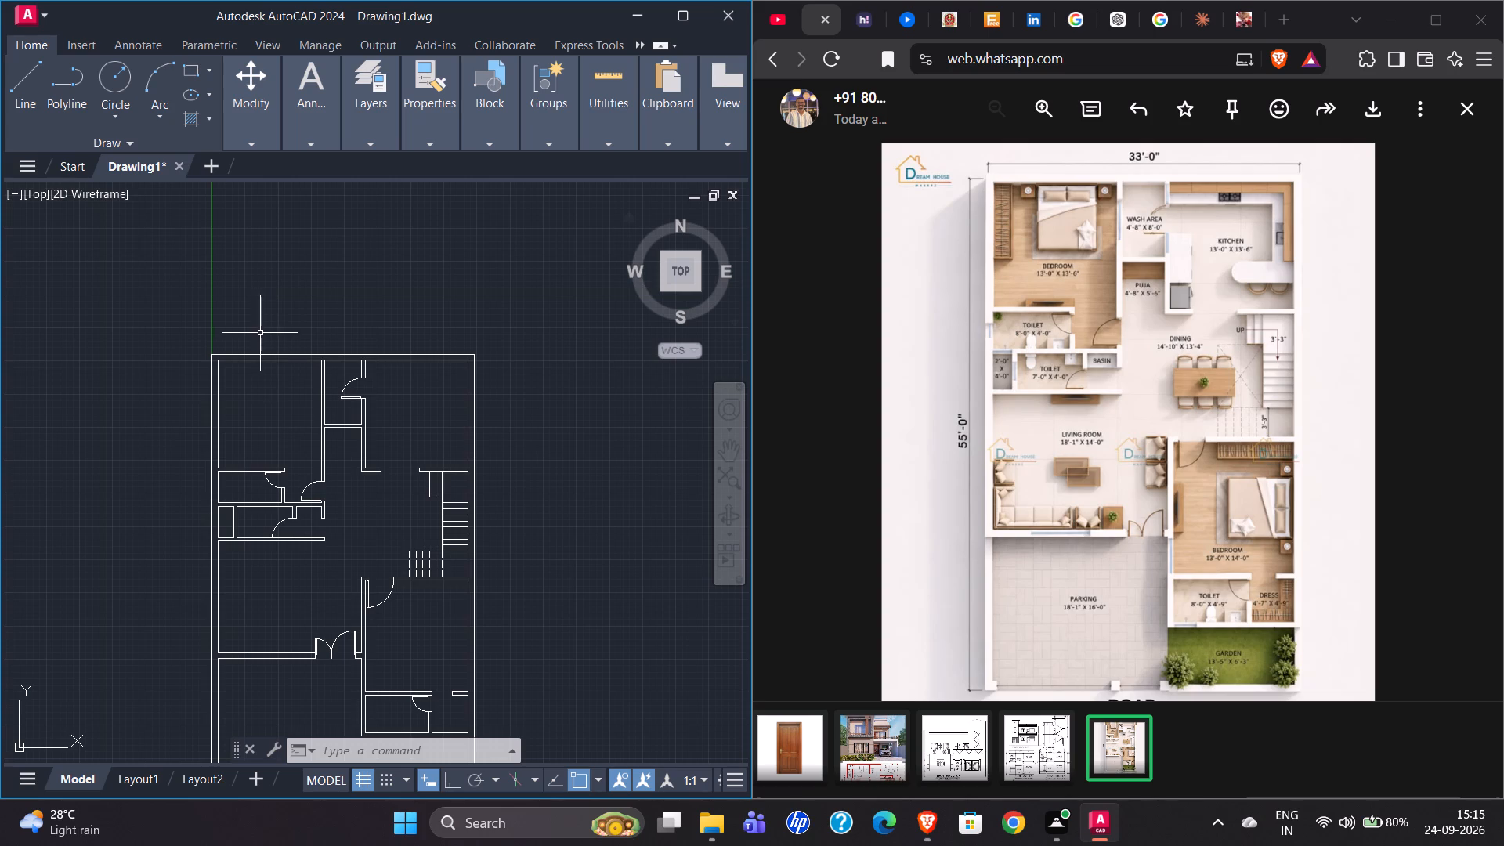
{"action": "scroll", "coordinate": [310, 430], "scroll_direction": "up", "scroll_amount": 2}
{"action": "scroll", "coordinate": [363, 242], "scroll_direction": "up", "scroll_amount": 1}
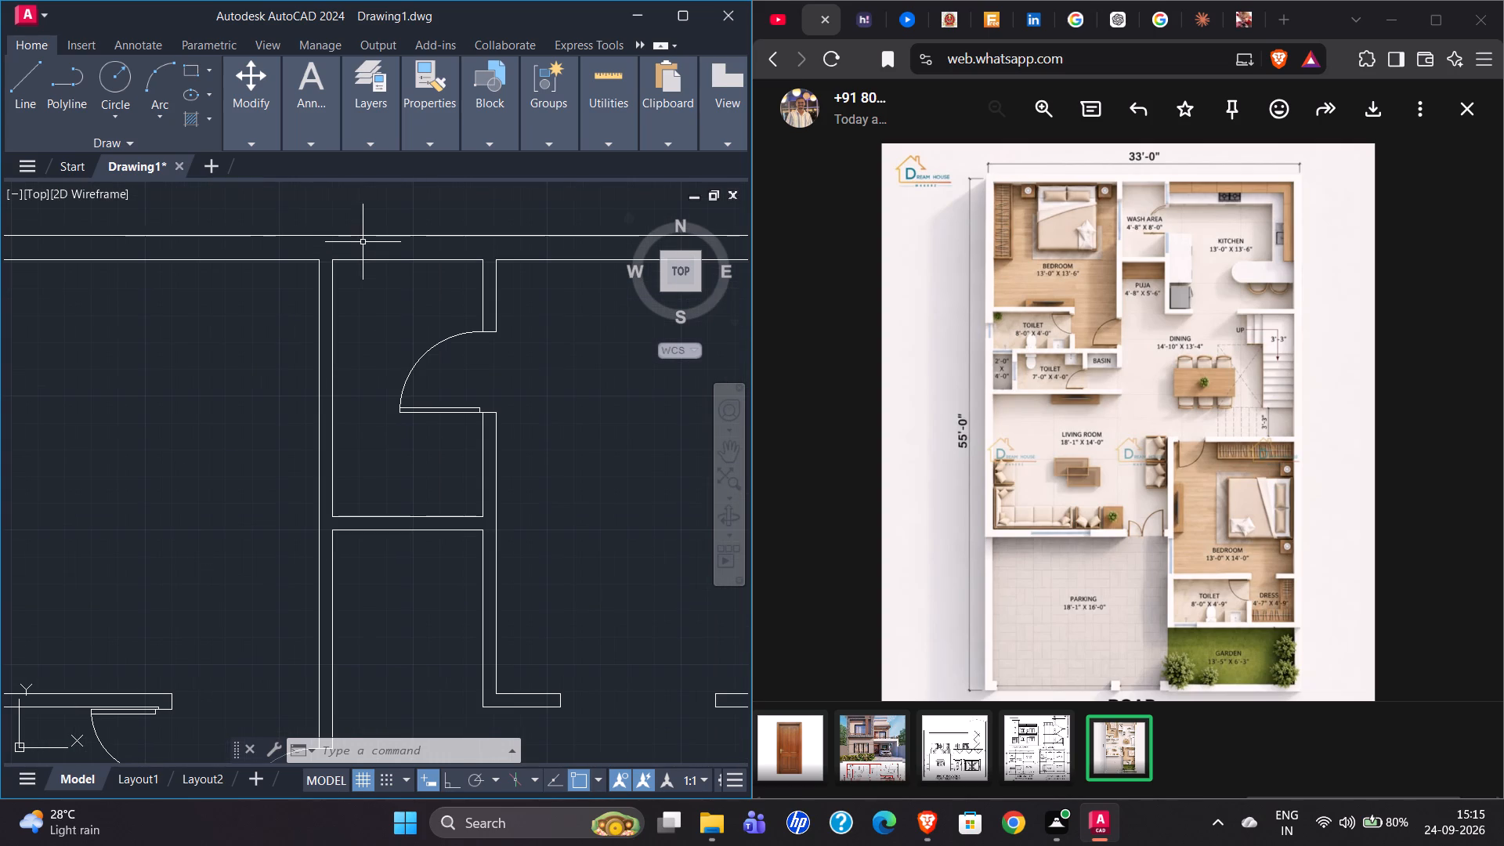
{"action": "left_click", "coordinate": [28, 100]}
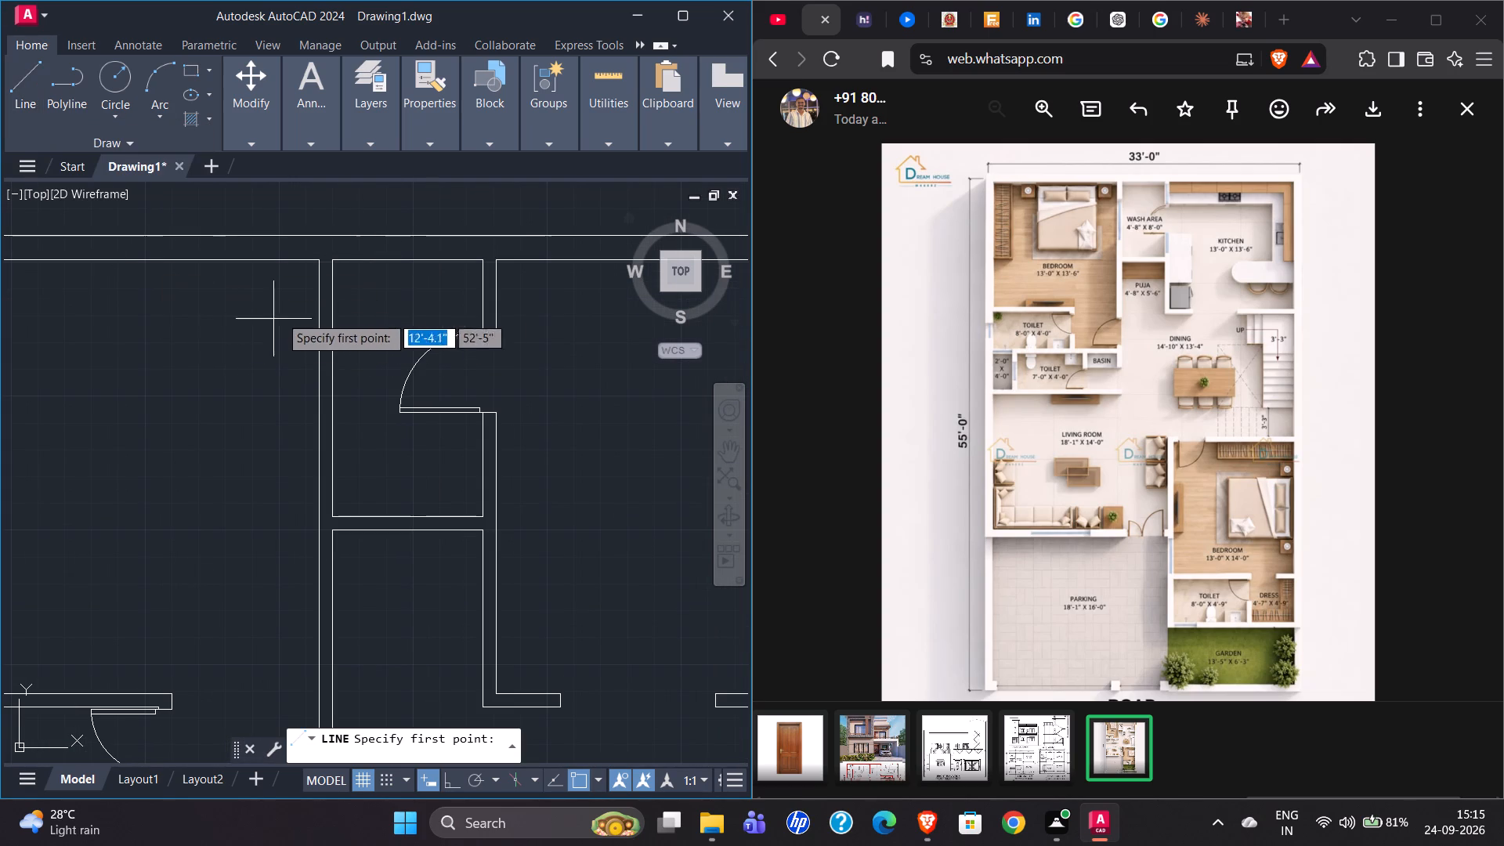
{"action": "left_click", "coordinate": [317, 296]}
{"action": "left_click", "coordinate": [335, 296]}
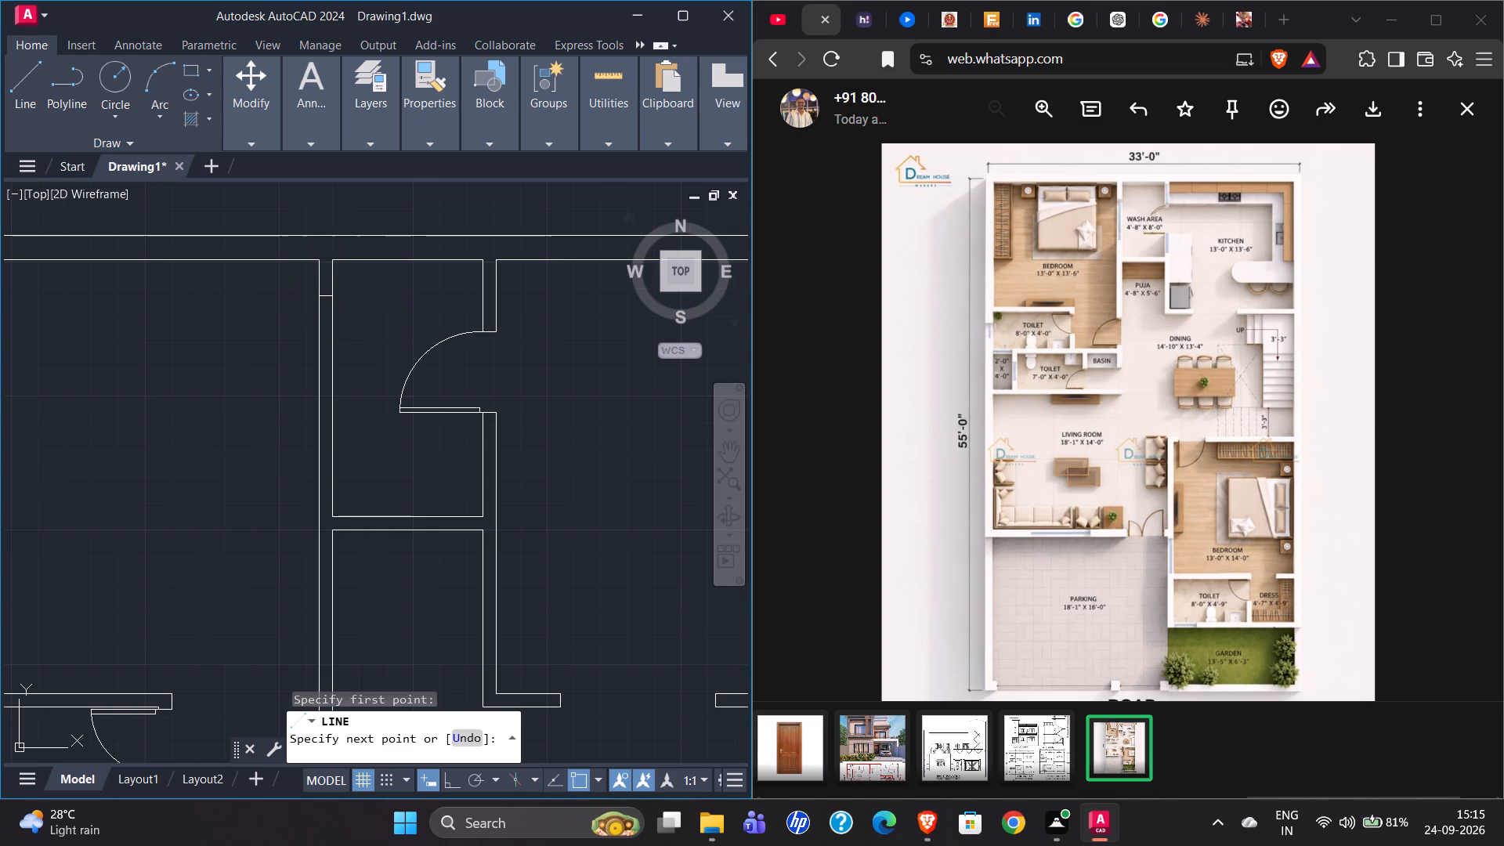
{"action": "key", "text": "Escape"}
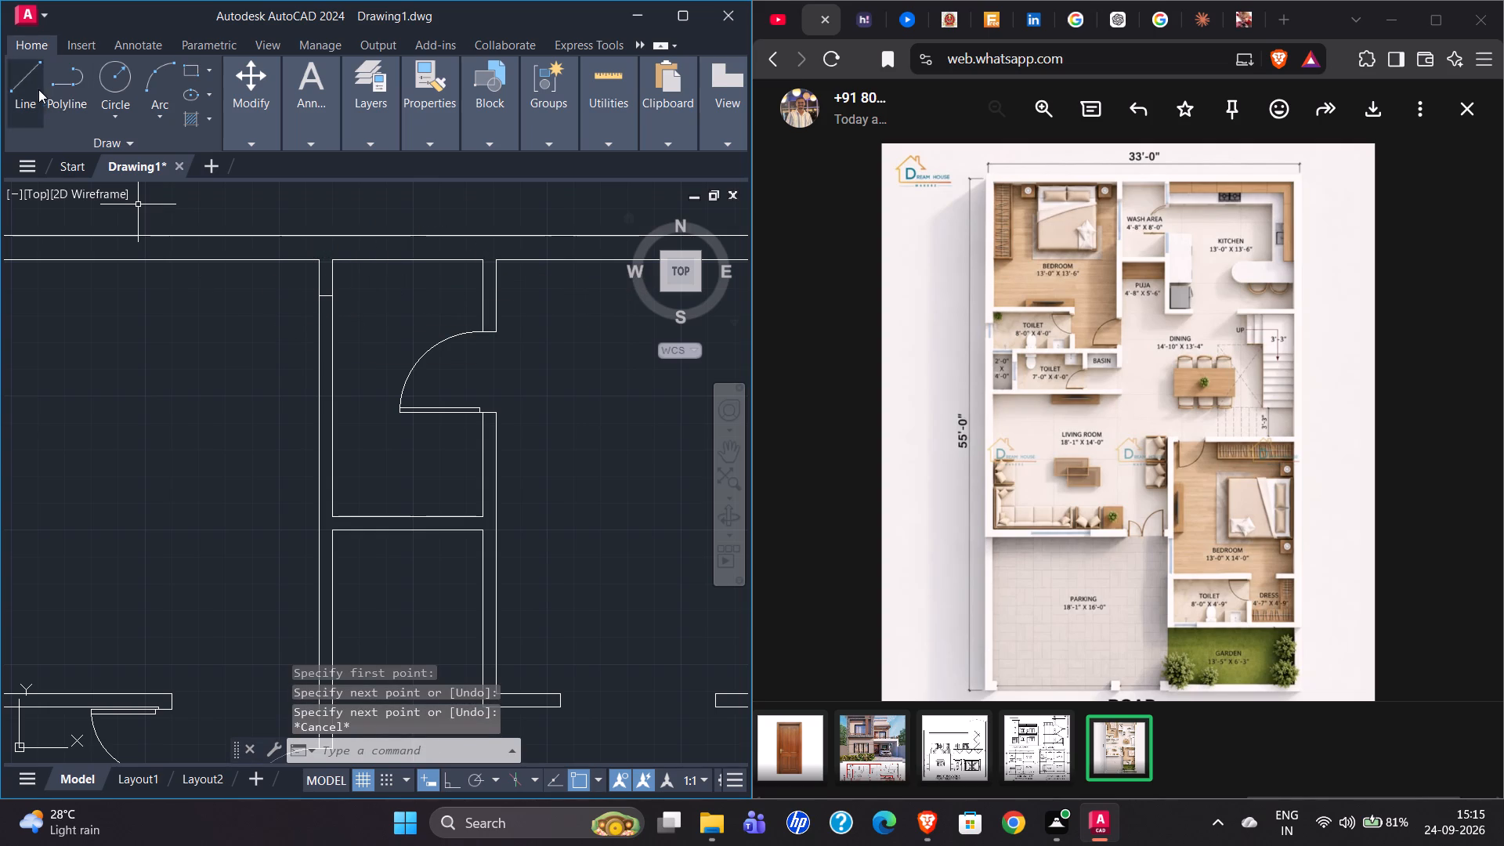
{"action": "left_click", "coordinate": [36, 92]}
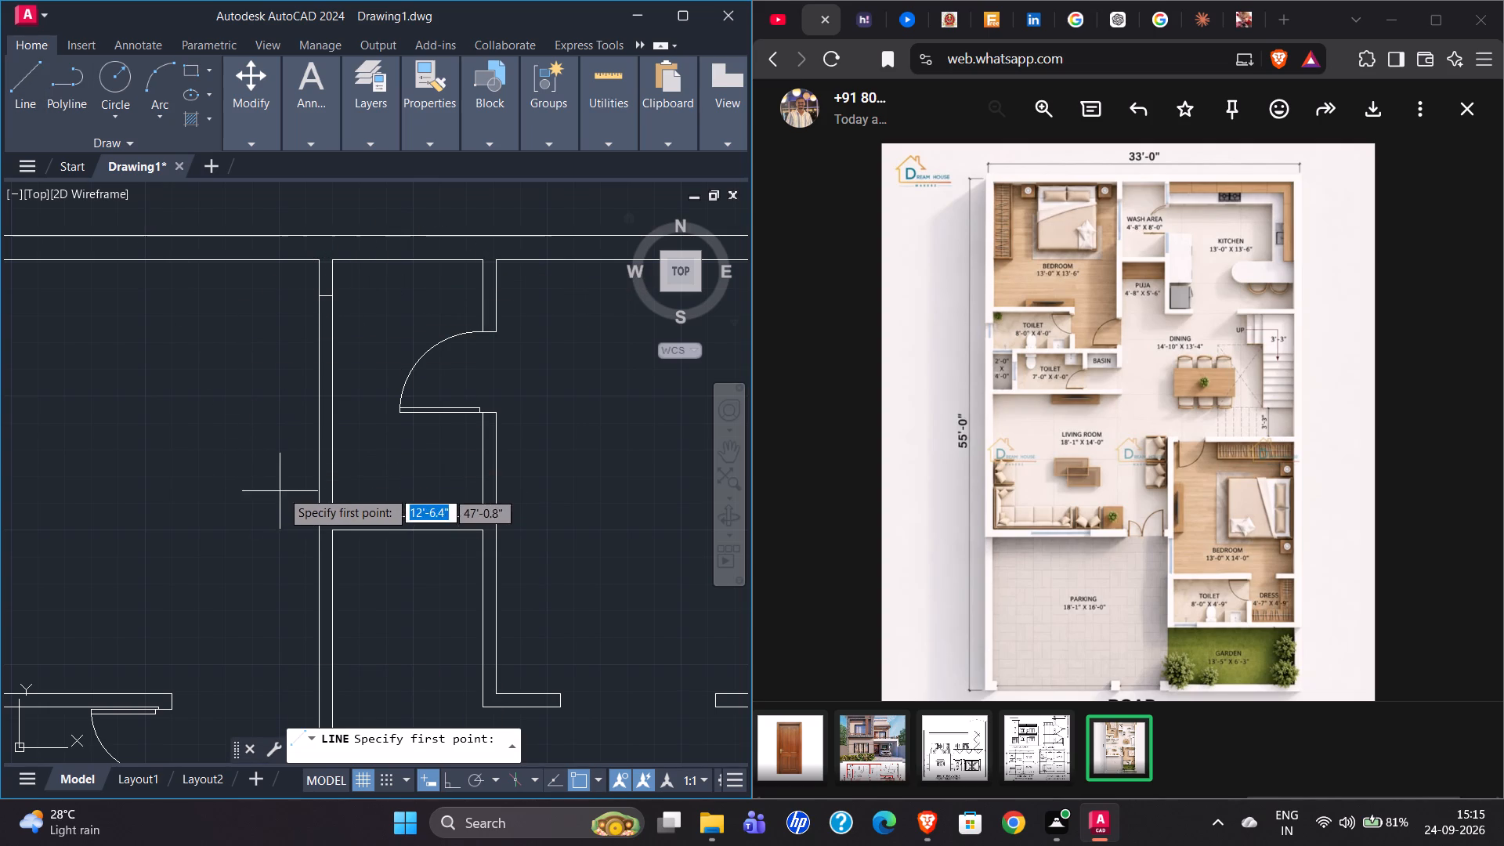
{"action": "left_click", "coordinate": [320, 465]}
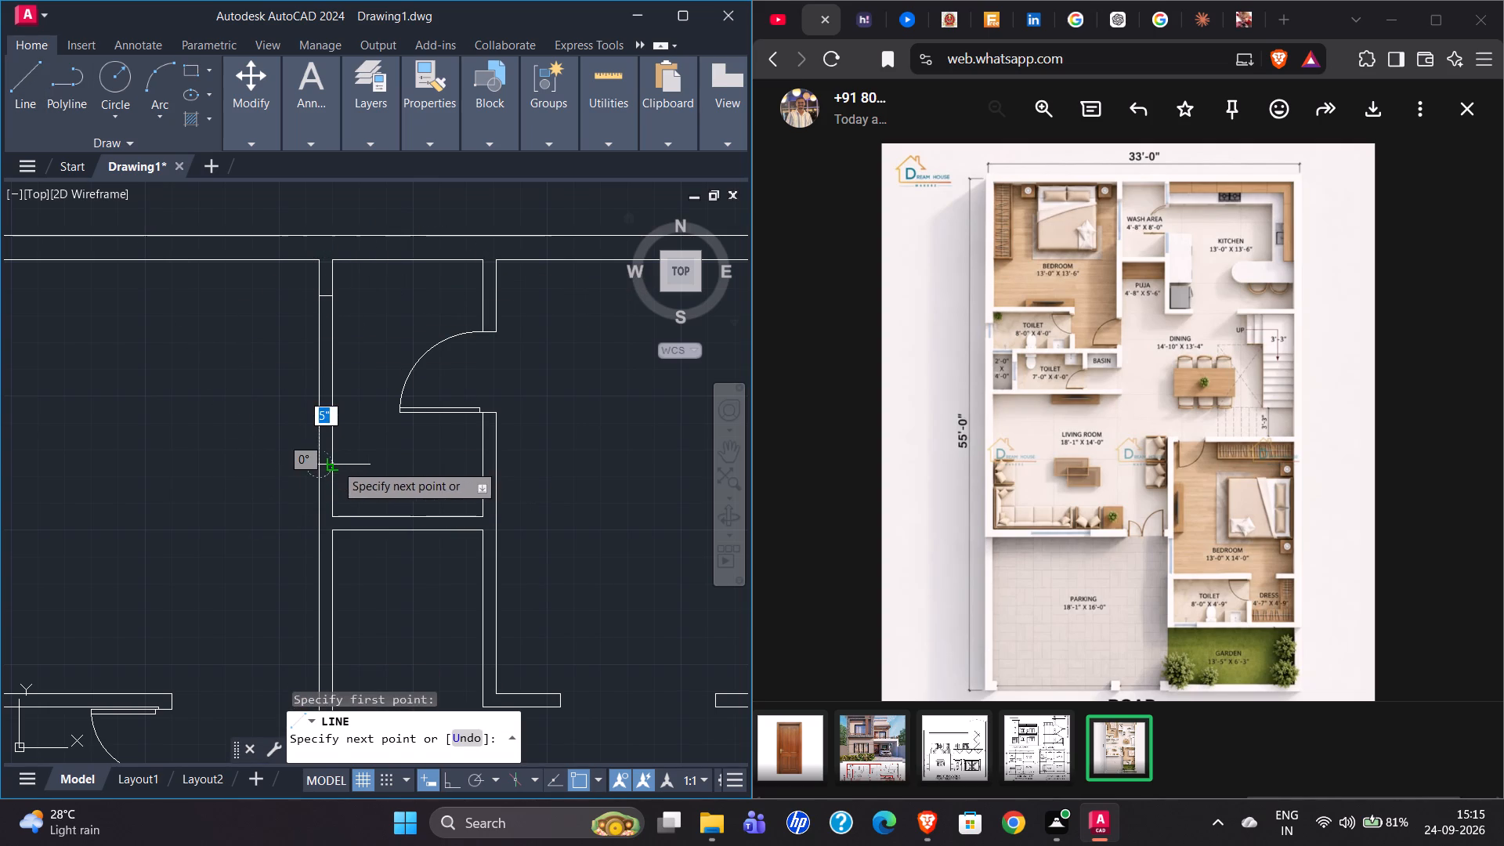
{"action": "left_click", "coordinate": [335, 464]}
{"action": "key", "text": "Escape"}
{"action": "left_click", "coordinate": [35, 89]}
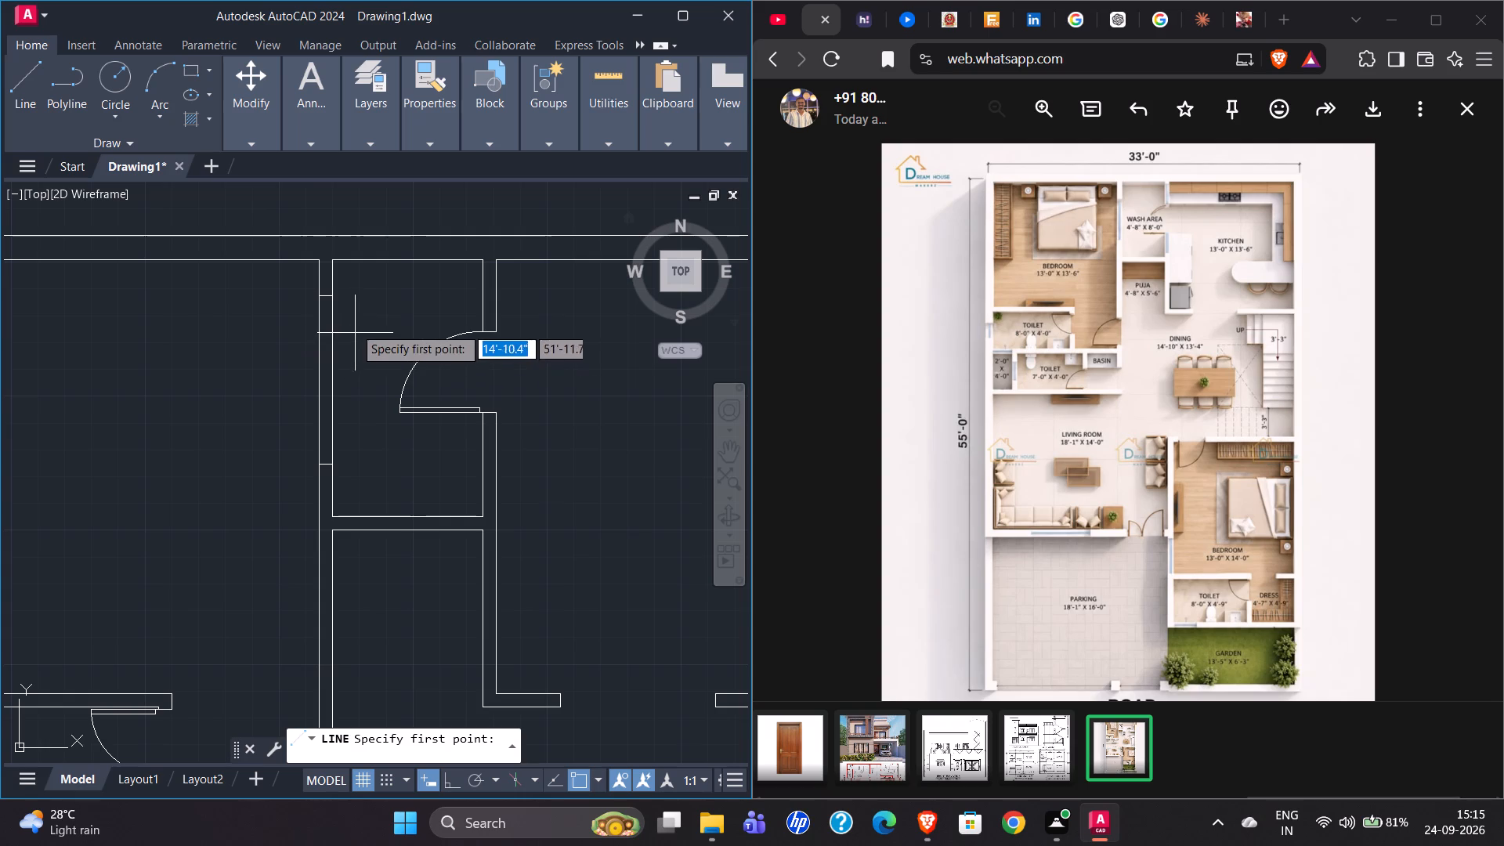
{"action": "left_click", "coordinate": [327, 298]}
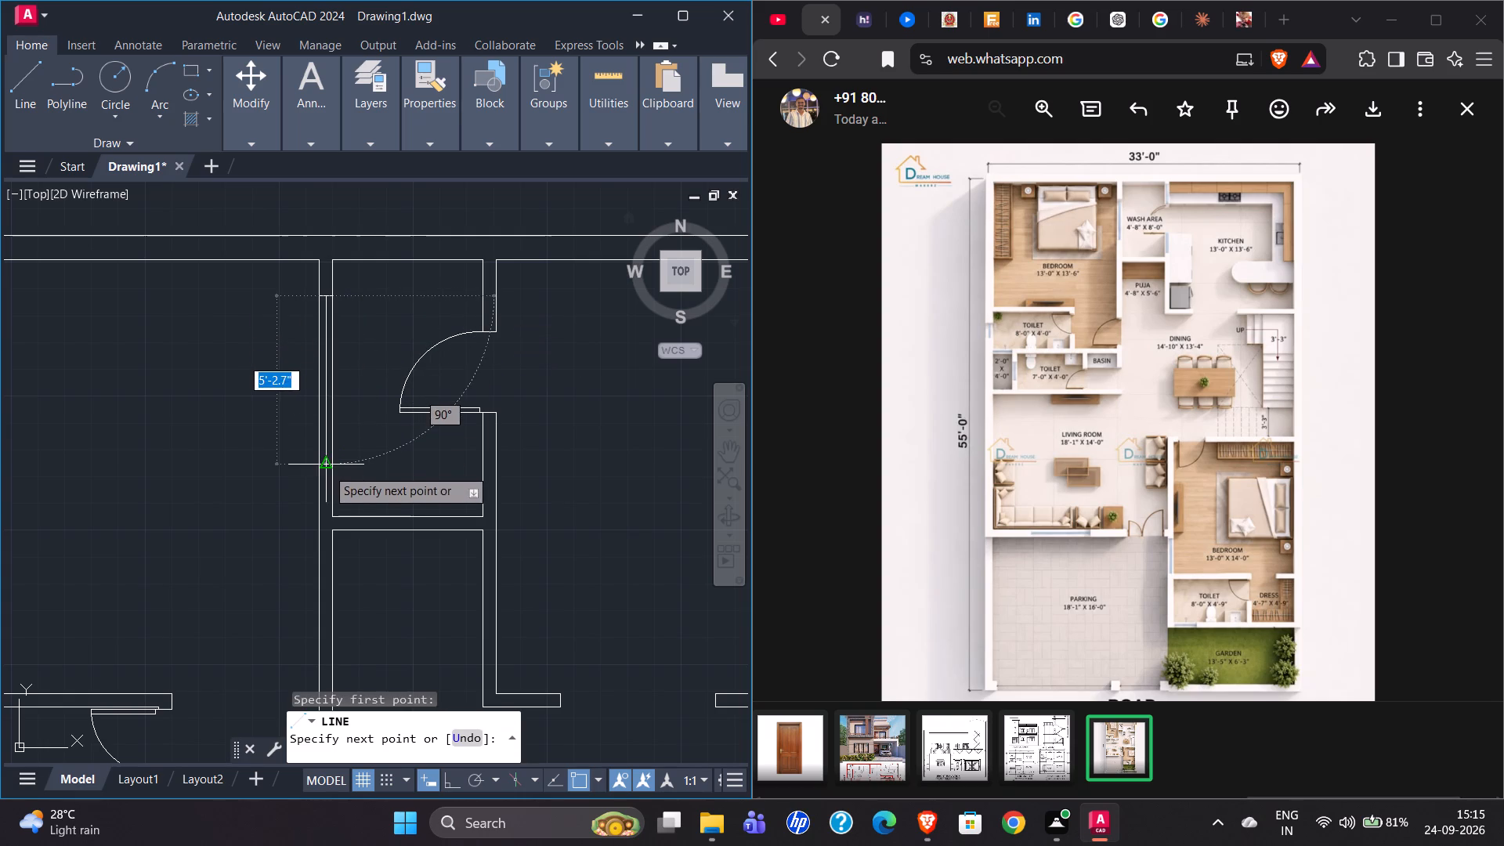
{"action": "left_click", "coordinate": [327, 468]}
{"action": "key", "text": "Escape"}
Draw a window in the wash area's east wall north of the door, closing its north end and adding a centre line to the door jamb.
{"action": "scroll", "coordinate": [313, 320], "scroll_direction": "down", "scroll_amount": 2}
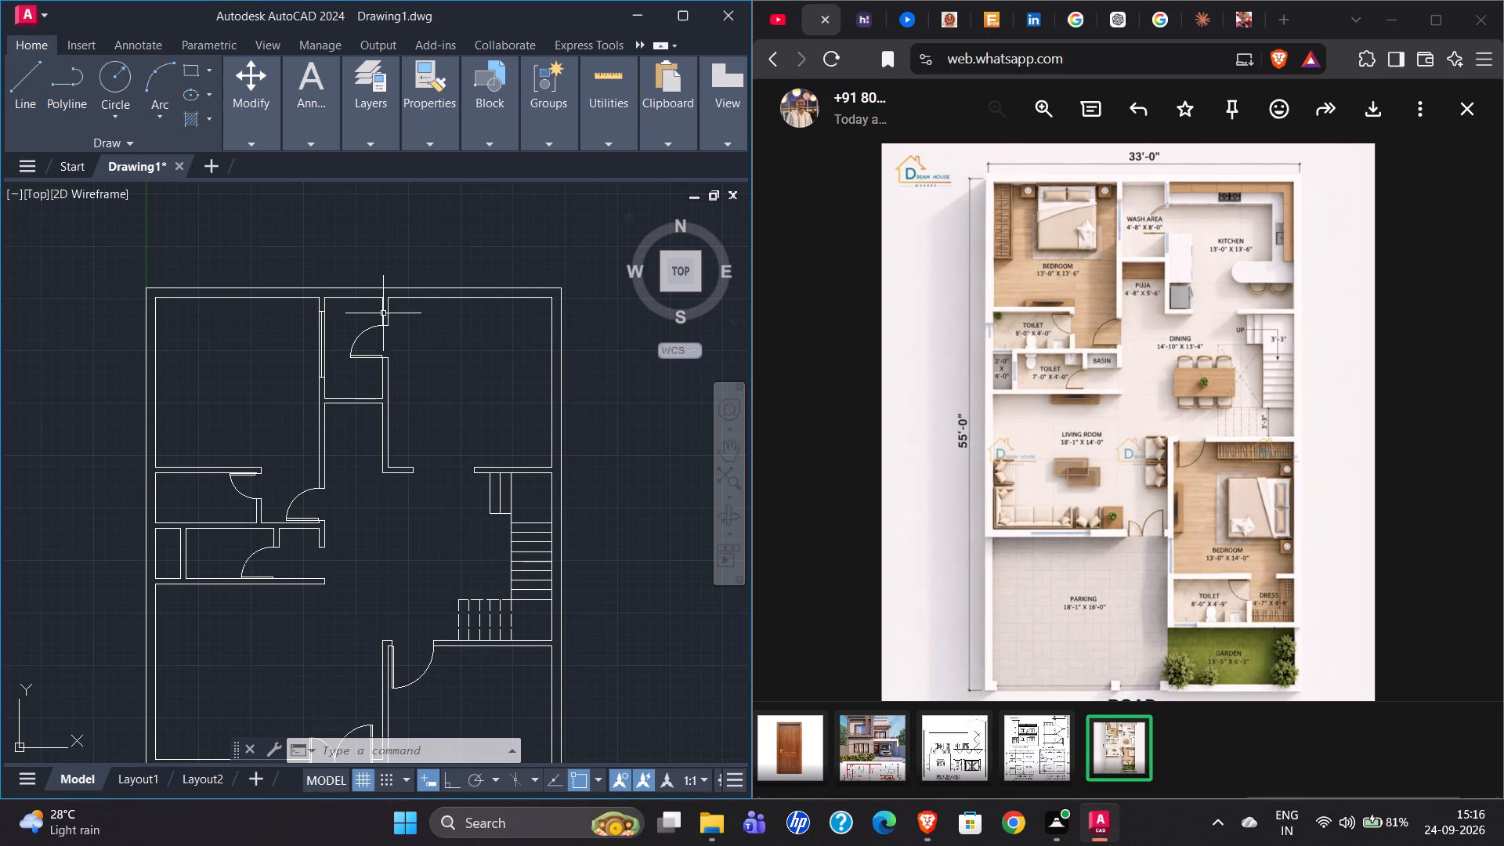
{"action": "scroll", "coordinate": [378, 318], "scroll_direction": "up", "scroll_amount": 3}
{"action": "left_click", "coordinate": [33, 96]}
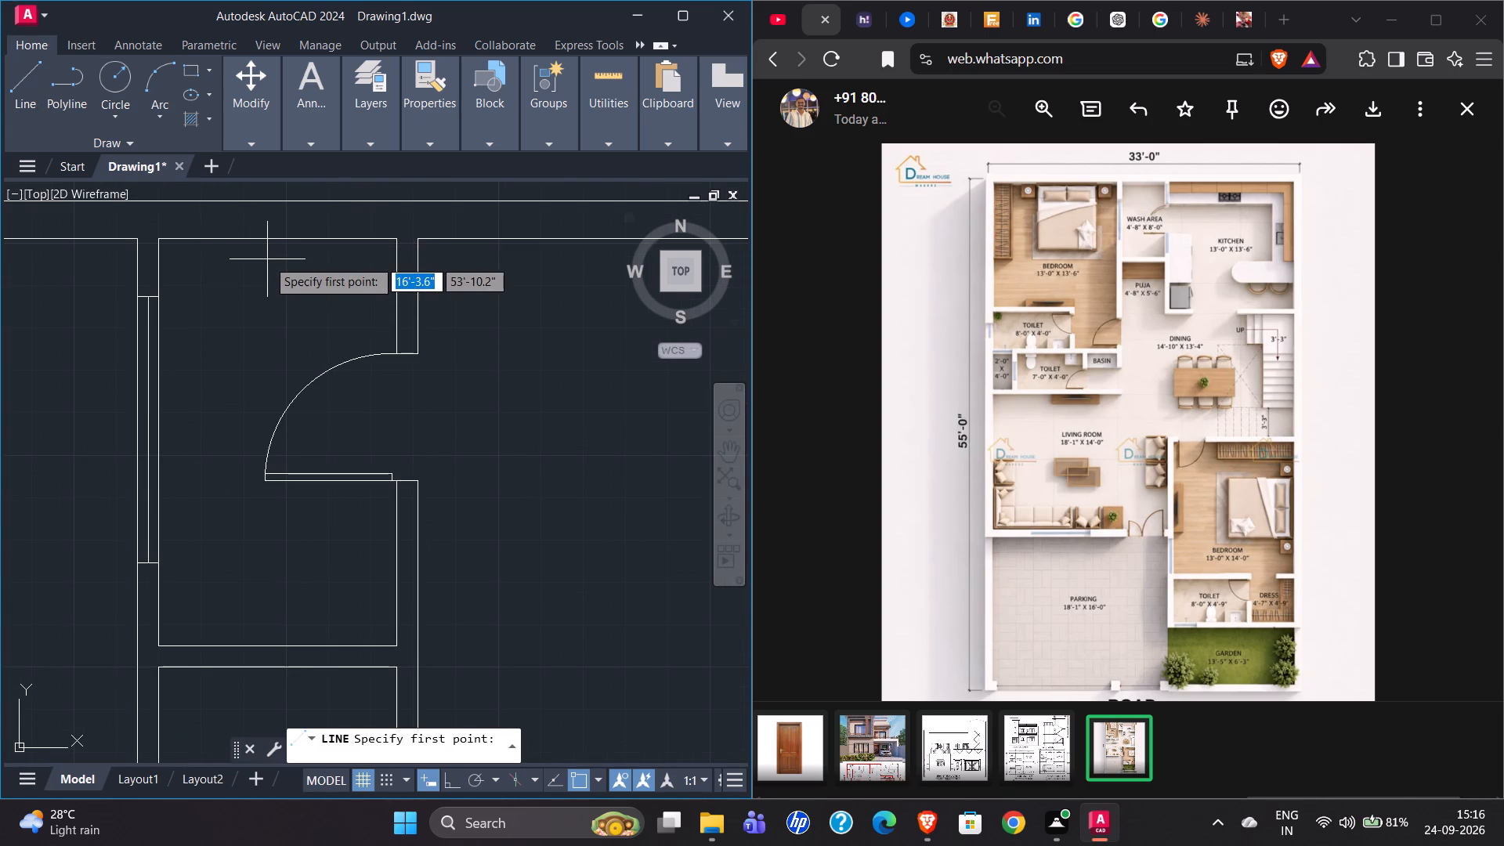
{"action": "left_click", "coordinate": [395, 244]}
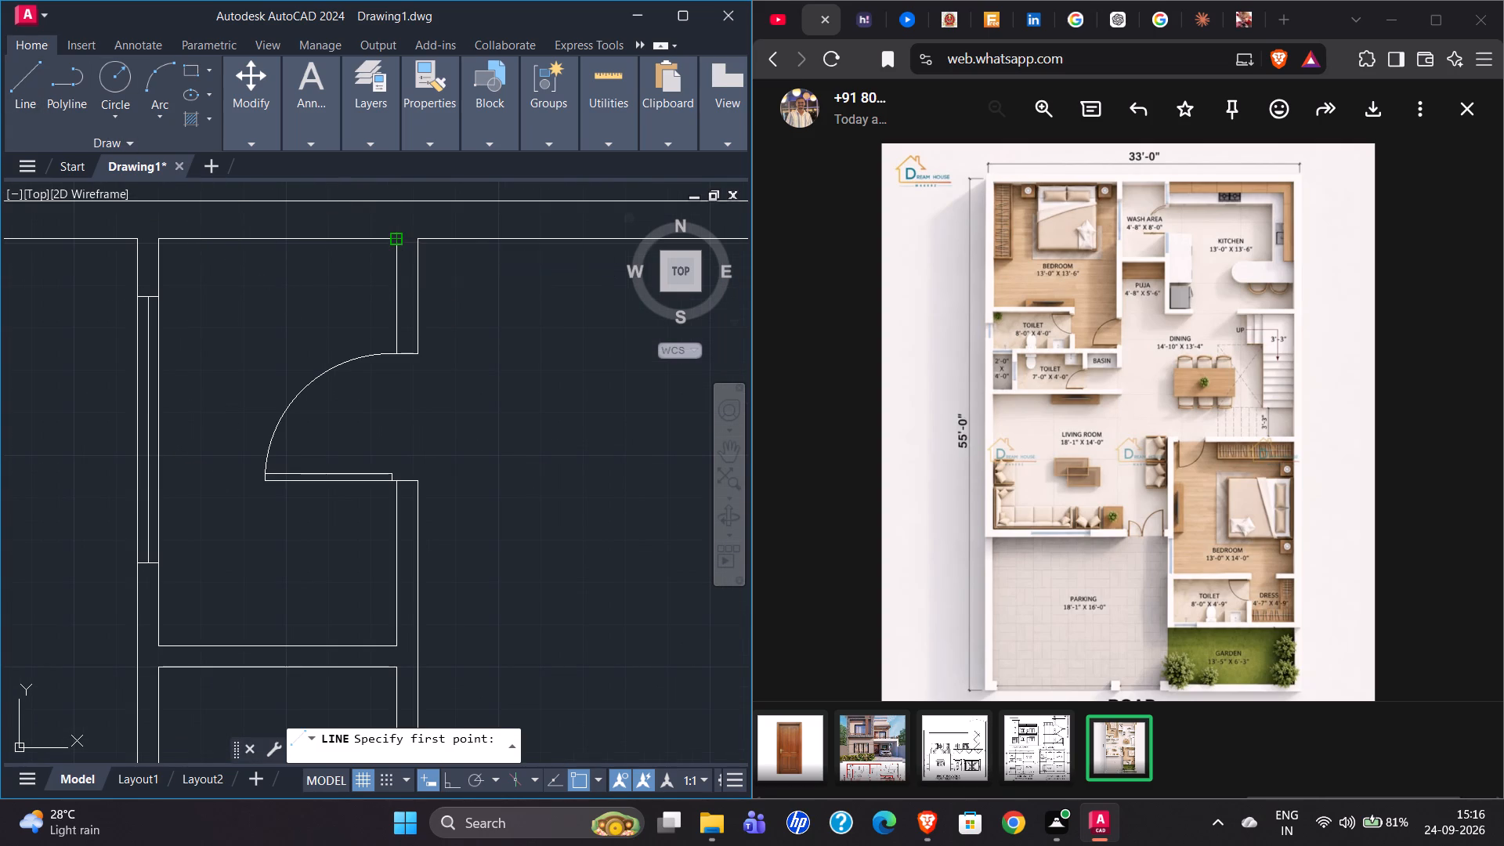
{"action": "left_click", "coordinate": [414, 240]}
{"action": "key", "text": "Escape"}
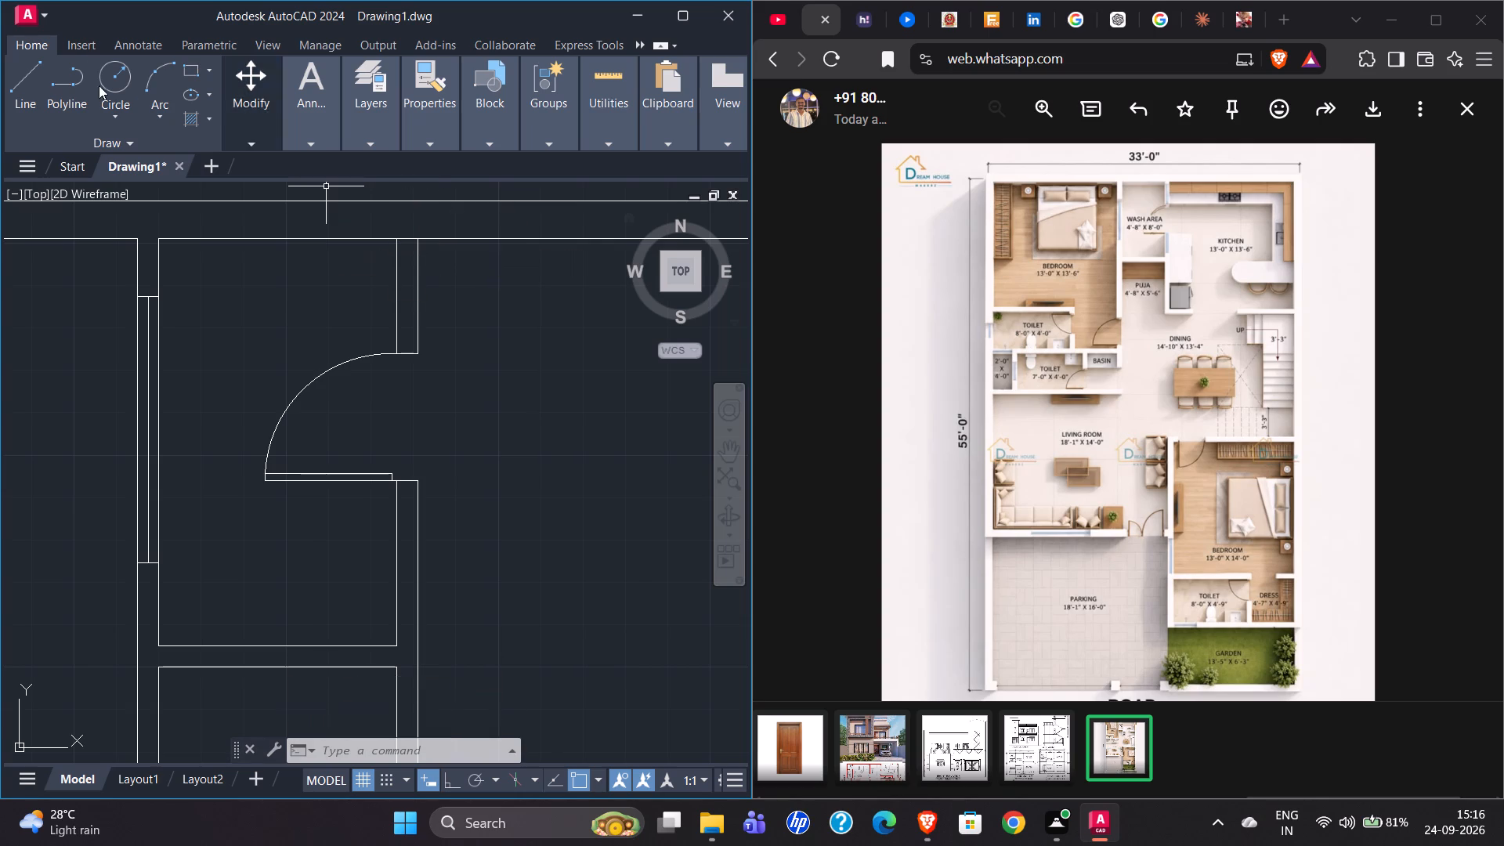
{"action": "left_click", "coordinate": [19, 85]}
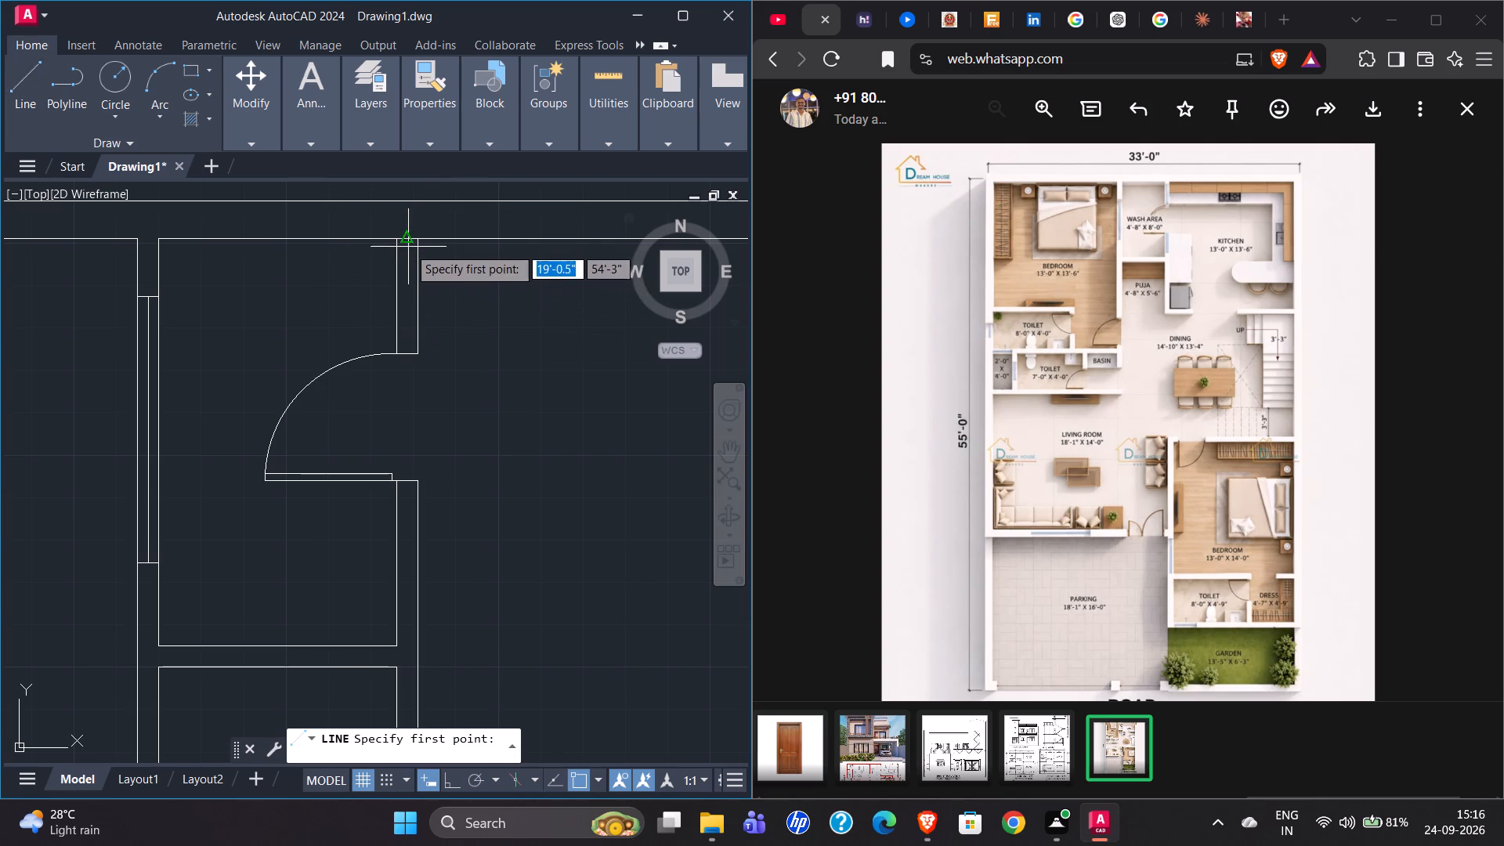
{"action": "left_click", "coordinate": [408, 241]}
{"action": "left_click", "coordinate": [407, 356]}
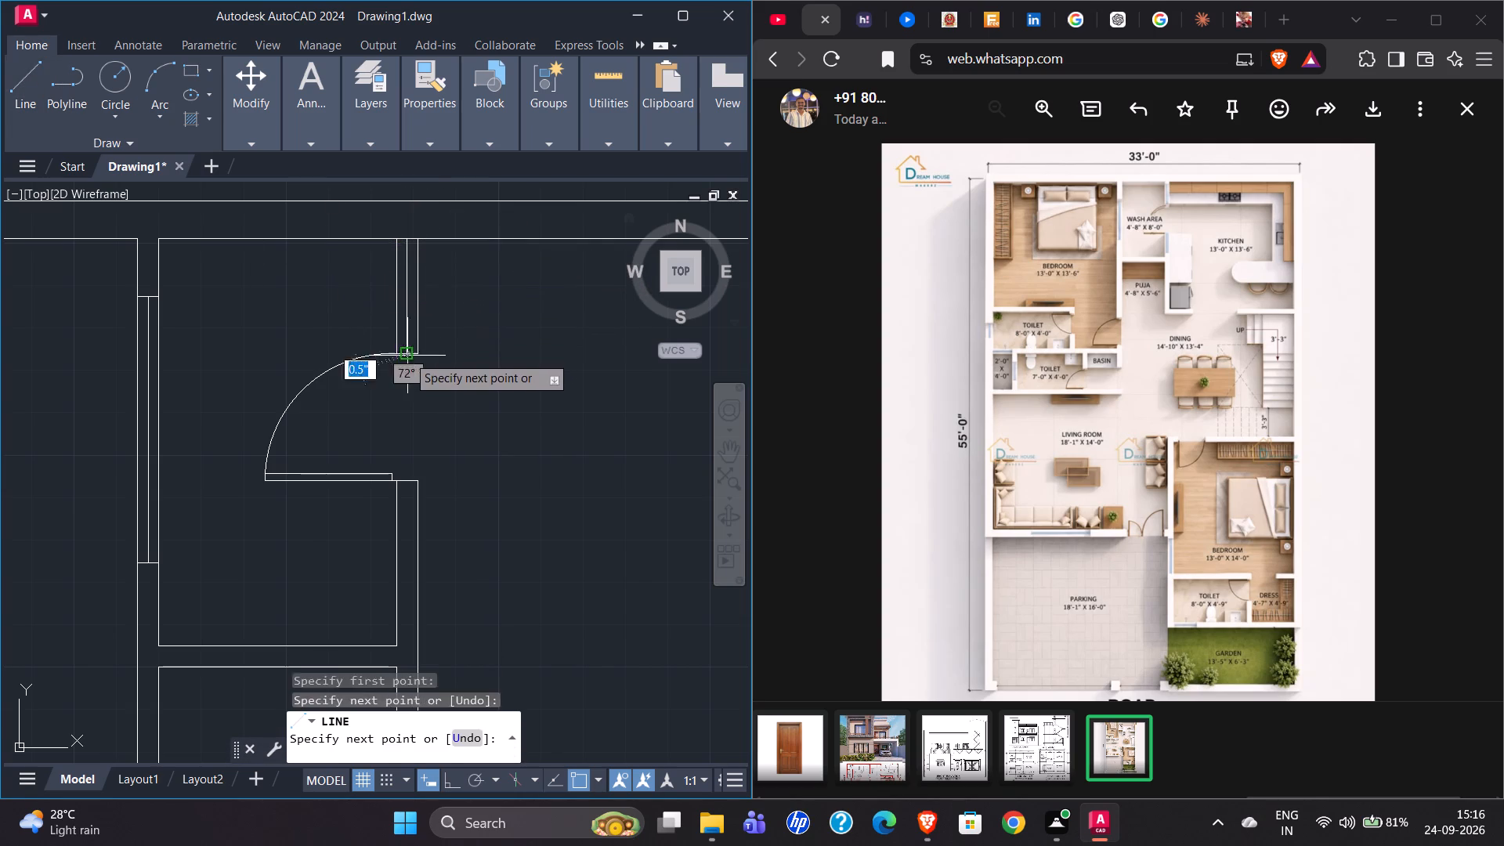
{"action": "key", "text": "Escape"}
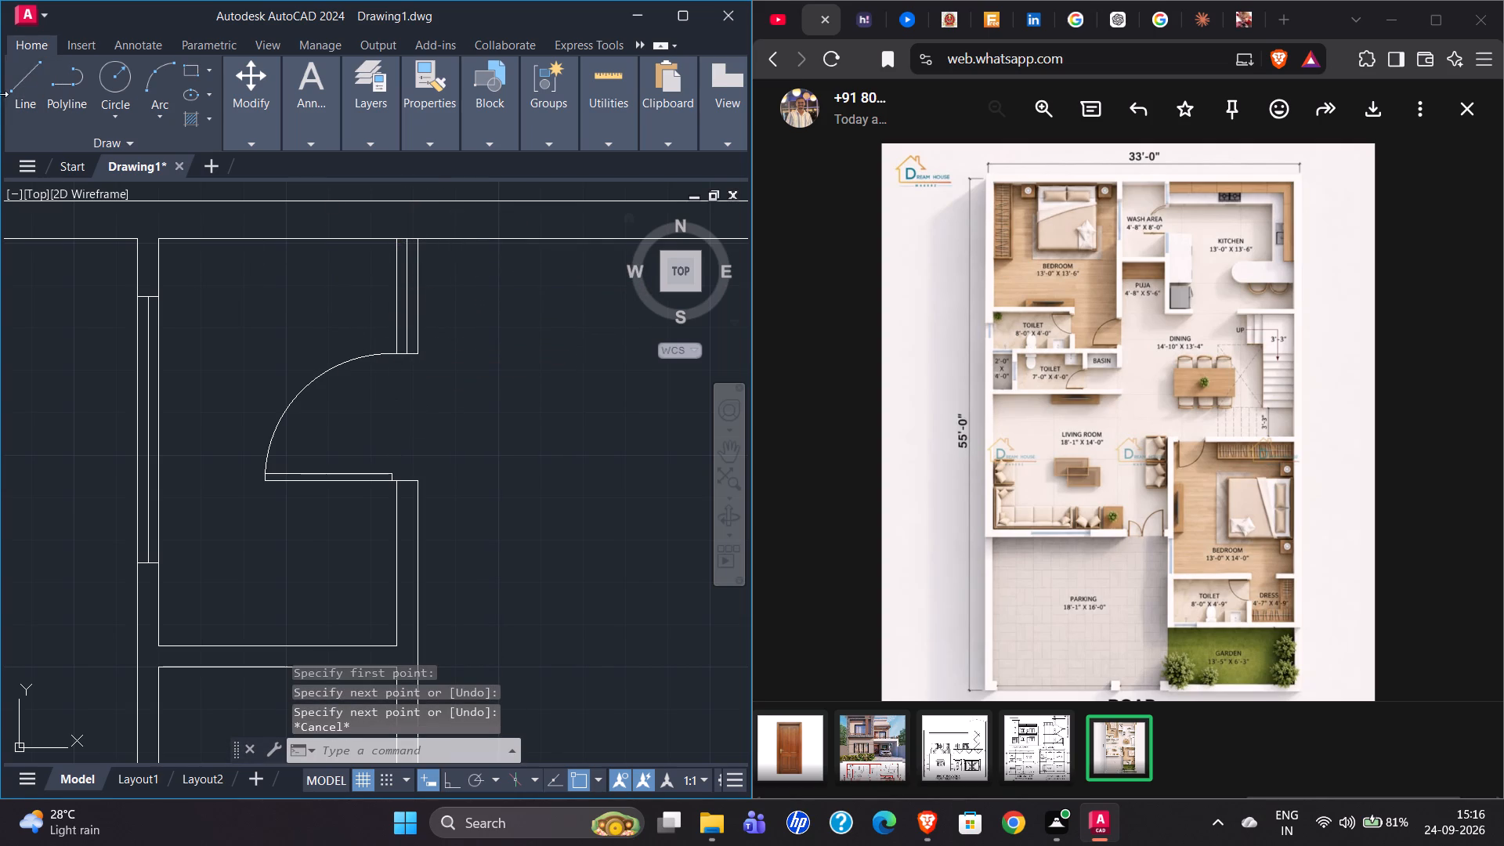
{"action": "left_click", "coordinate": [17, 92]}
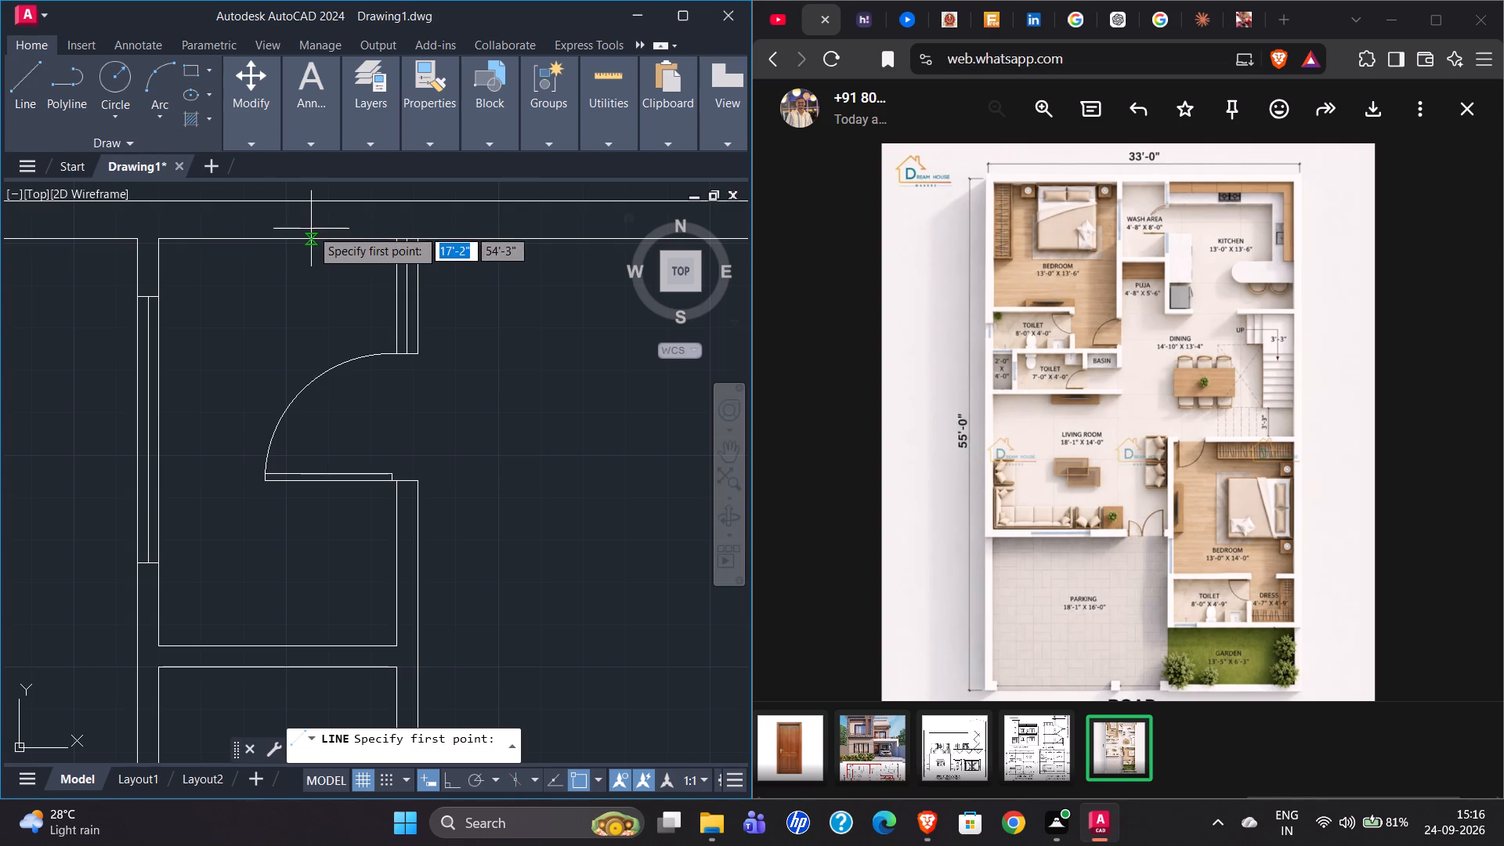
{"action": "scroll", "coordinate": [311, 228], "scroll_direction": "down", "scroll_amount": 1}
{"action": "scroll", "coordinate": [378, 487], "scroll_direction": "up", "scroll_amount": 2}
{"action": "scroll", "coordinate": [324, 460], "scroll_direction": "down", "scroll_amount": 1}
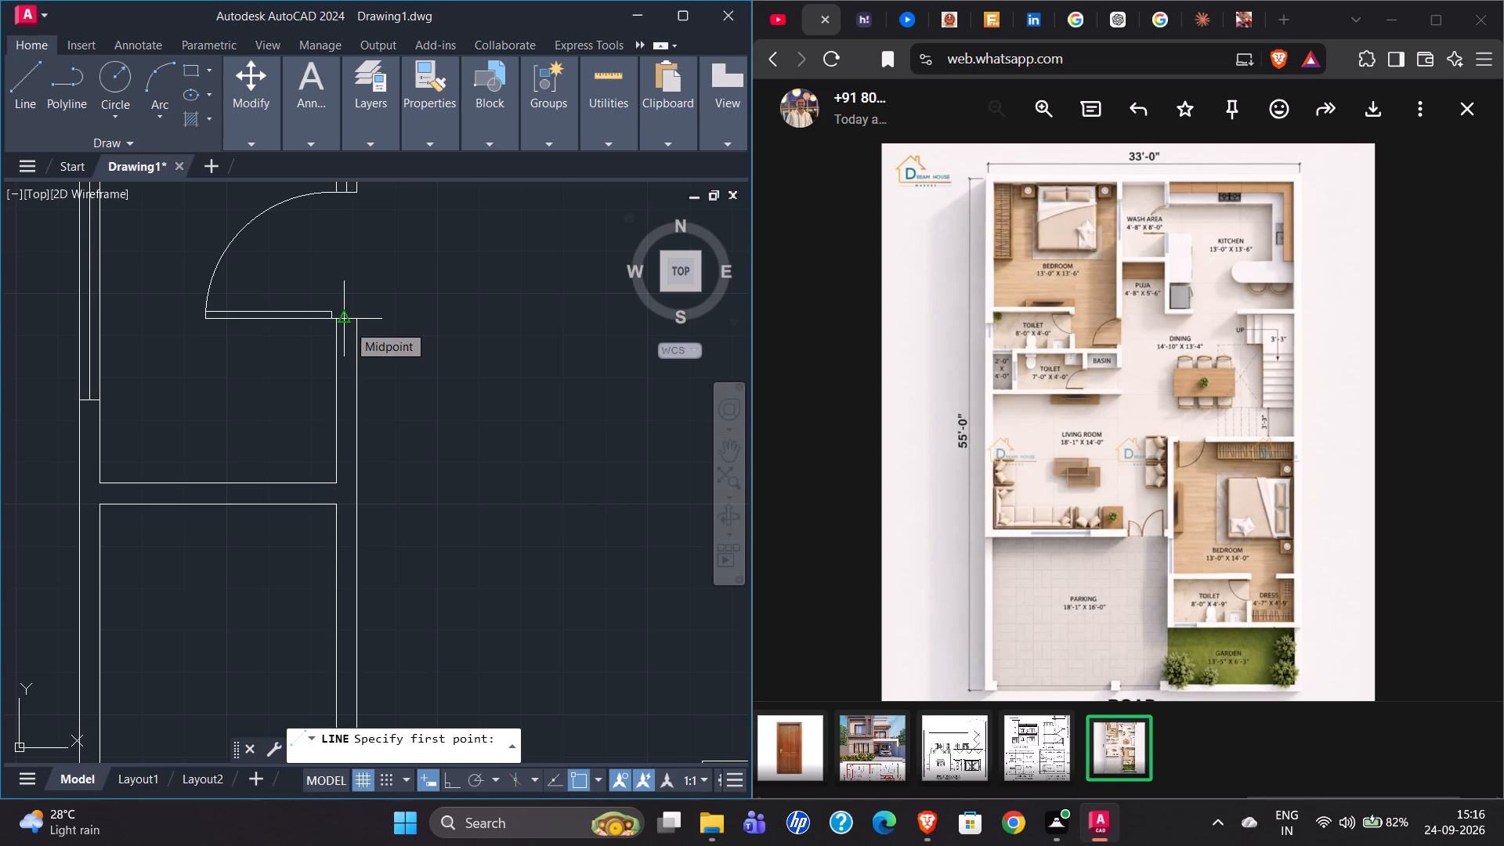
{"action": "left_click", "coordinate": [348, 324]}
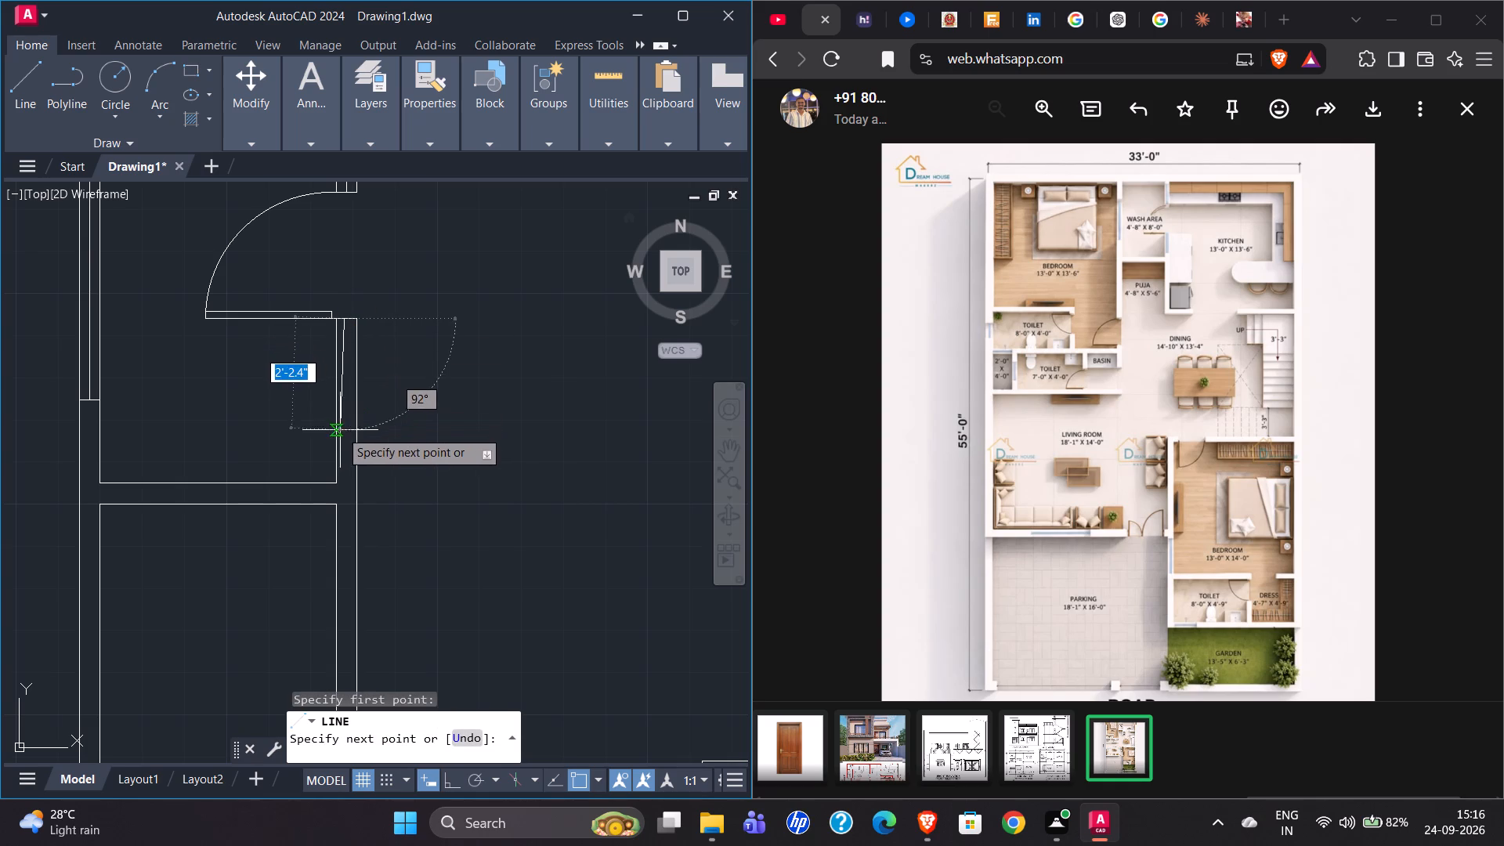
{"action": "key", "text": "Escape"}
Draw a window about 2'-0" long in the wash area's east wall south of the door, with an end line and a centre line.
{"action": "left_click", "coordinate": [24, 85]}
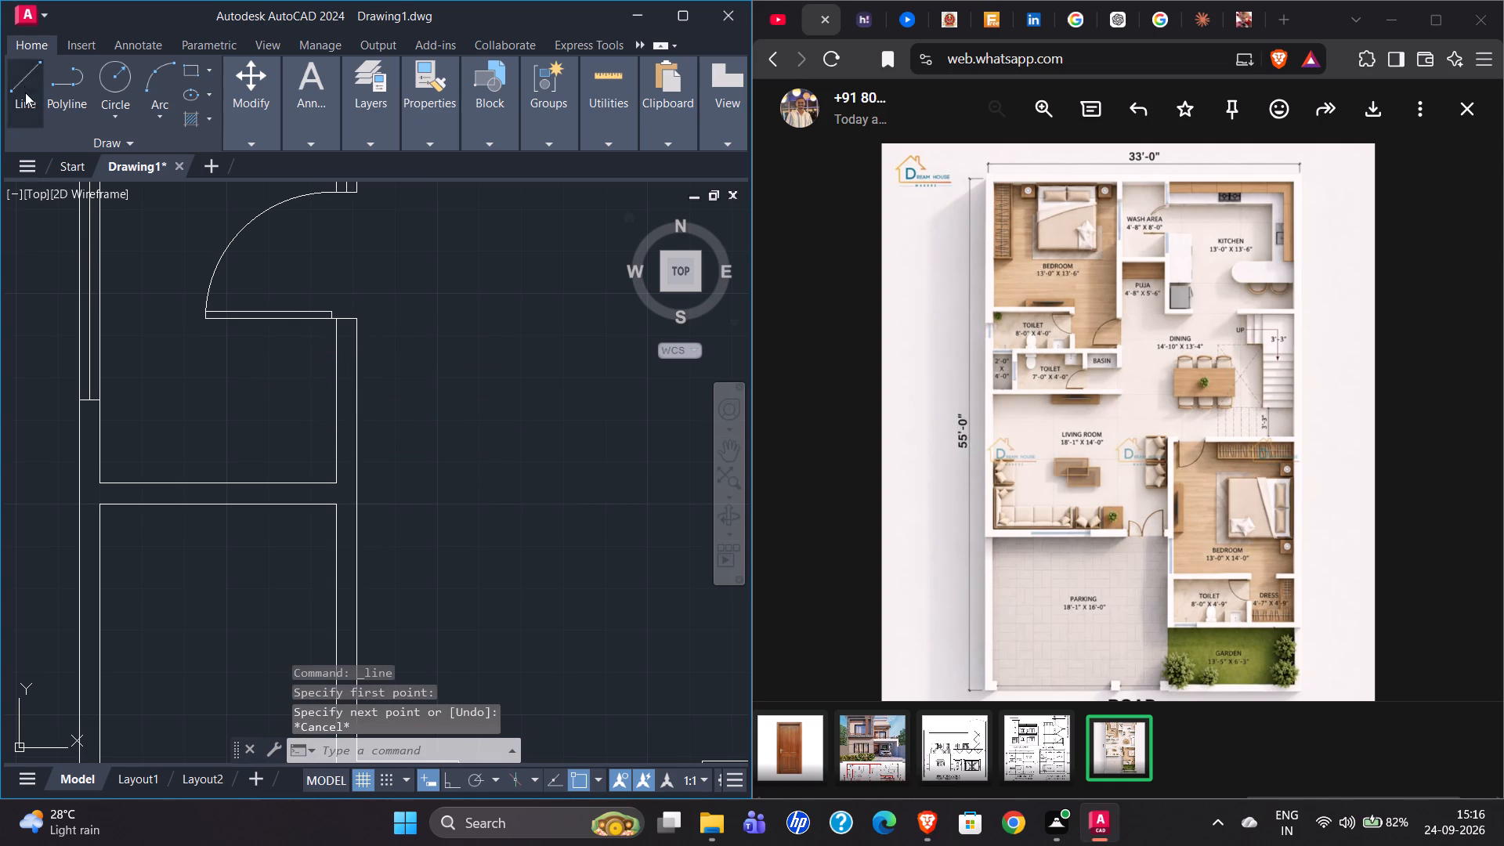
{"action": "left_click", "coordinate": [338, 421]}
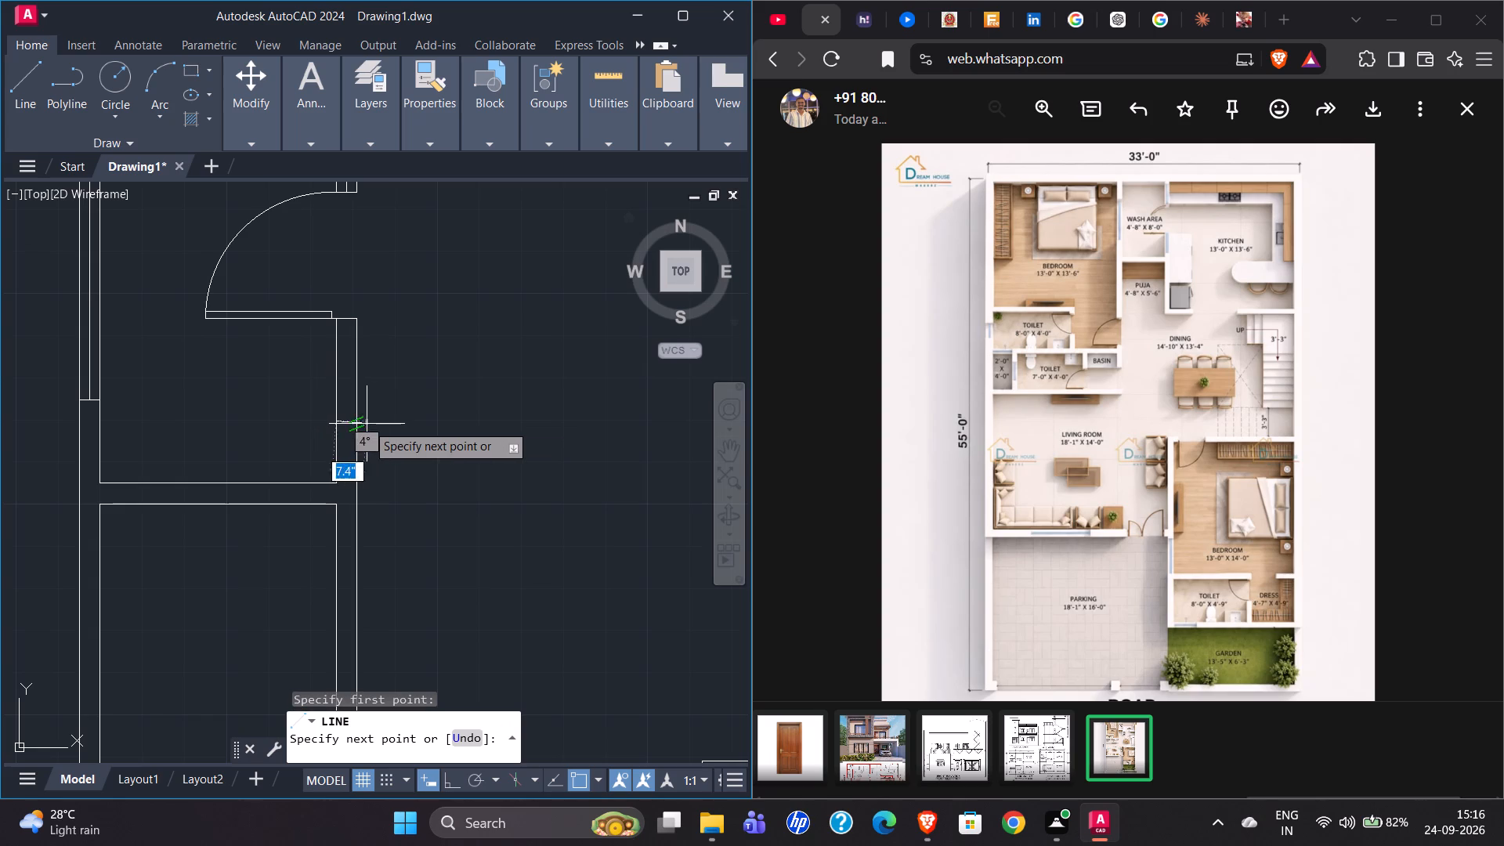
{"action": "left_click", "coordinate": [356, 424]}
{"action": "key", "text": "Escape"}
{"action": "left_click", "coordinate": [23, 84]}
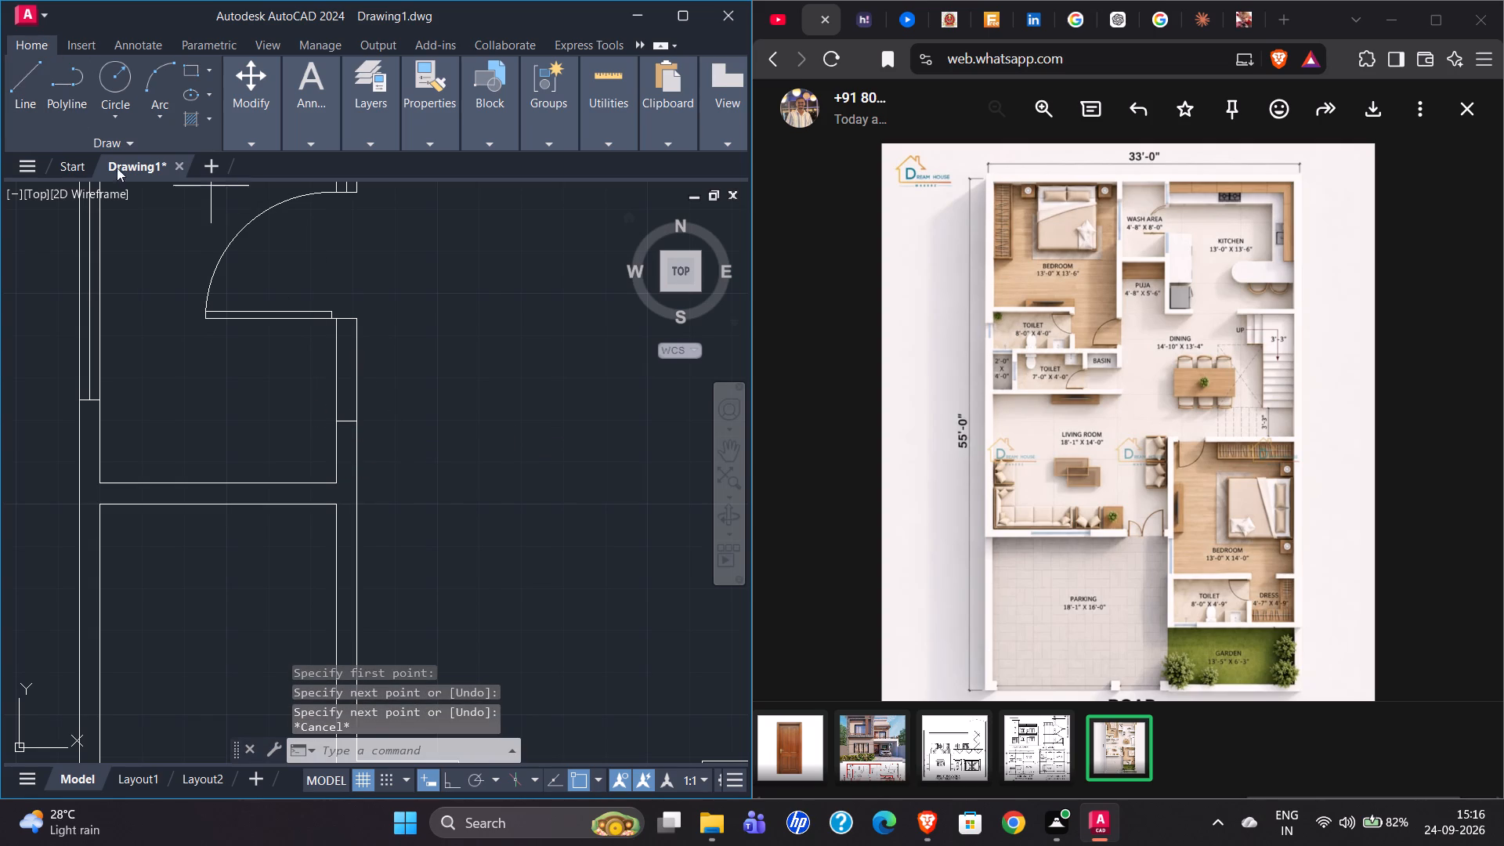
{"action": "left_click", "coordinate": [346, 420]}
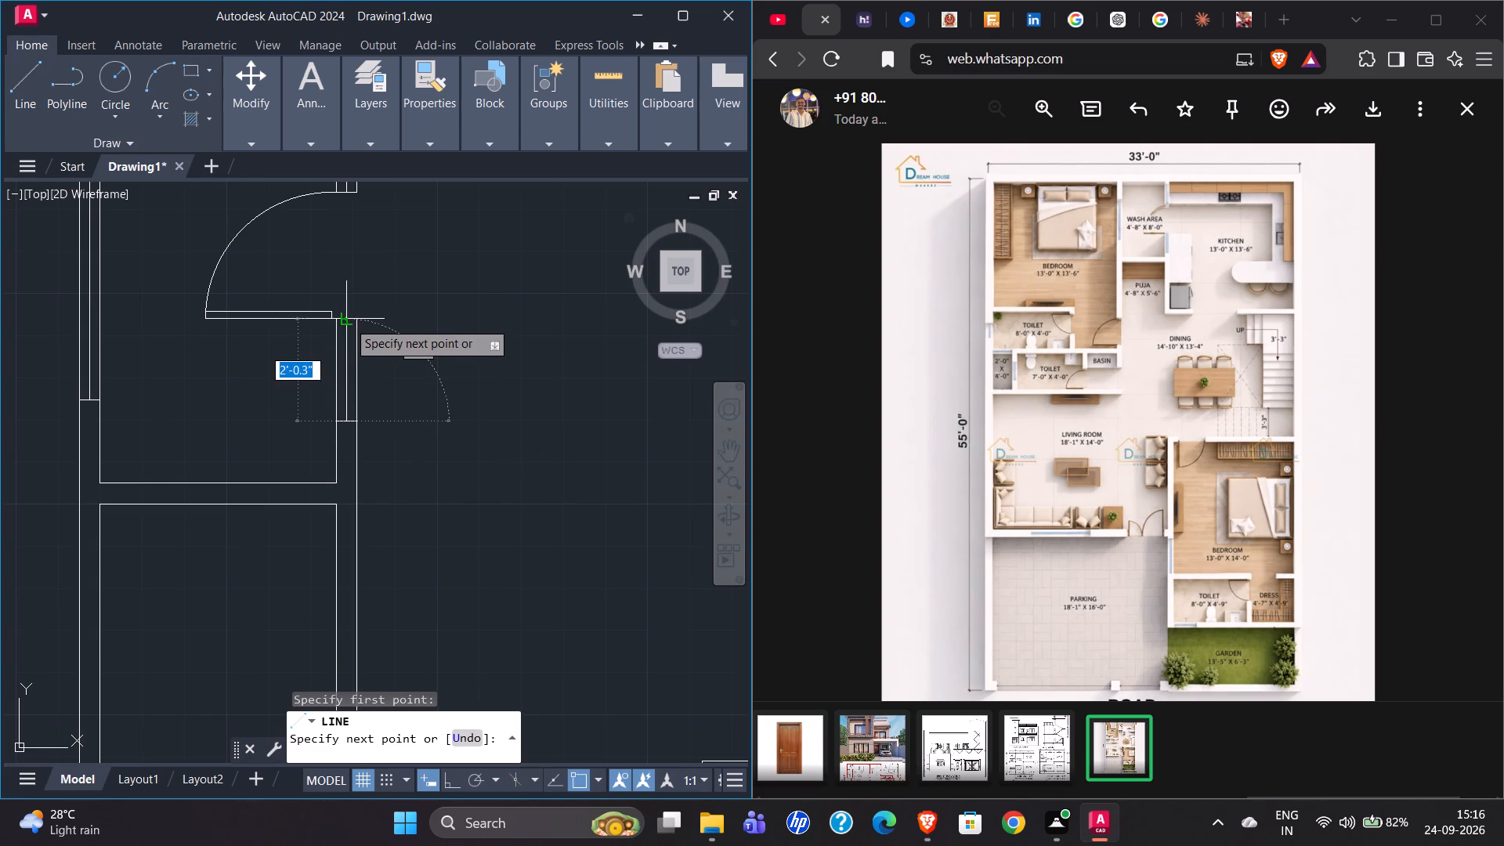
{"action": "left_click", "coordinate": [348, 321]}
{"action": "key", "text": "Escape"}
Draw a line across the west outer wall at the northwest bedroom's attached toilet and offset it 2' south as the window ends.
{"action": "scroll", "coordinate": [271, 439], "scroll_direction": "down", "scroll_amount": 1}
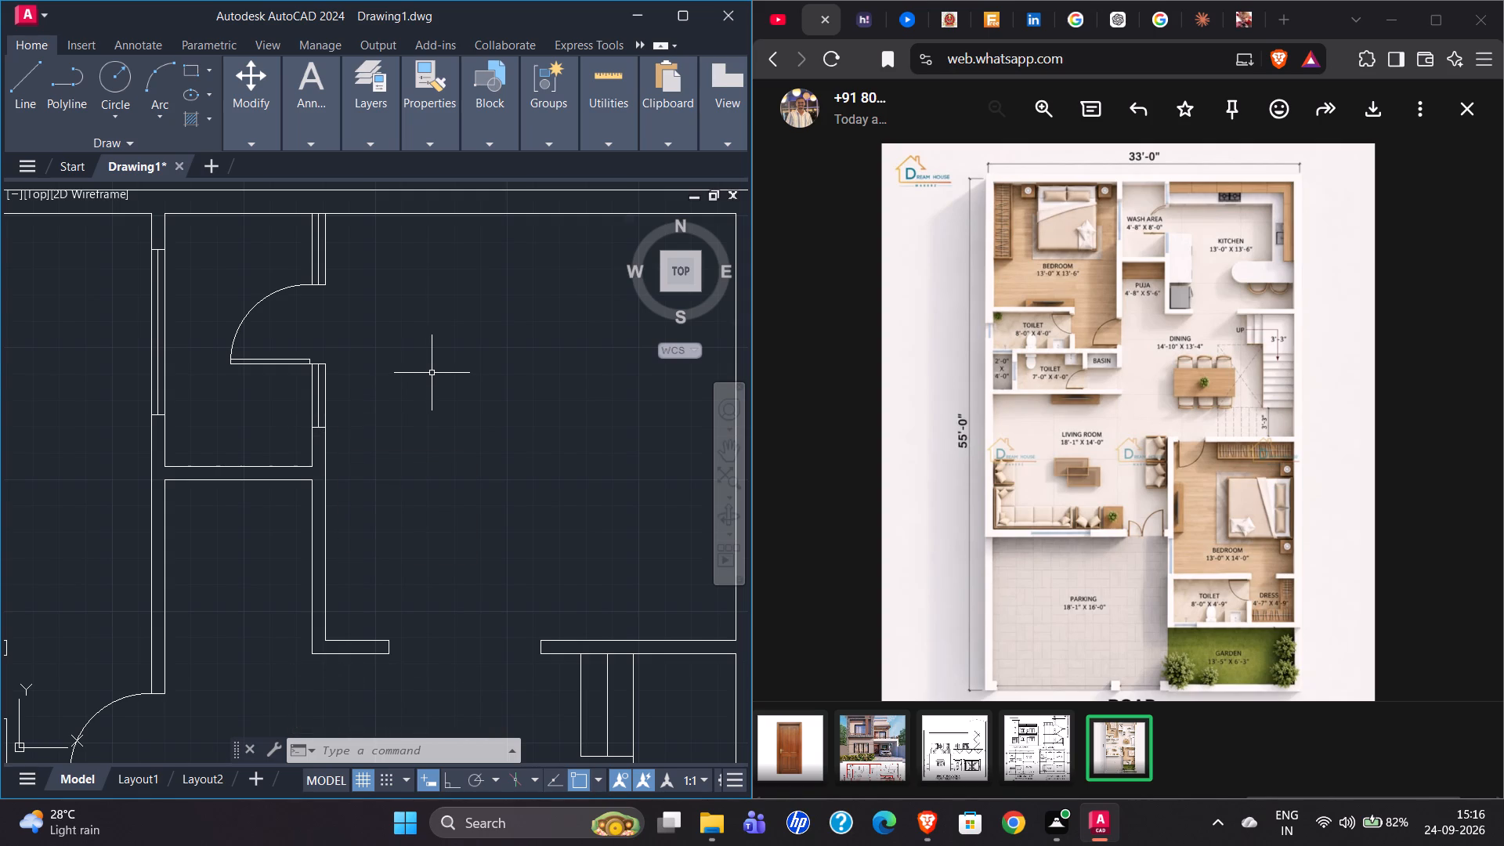
{"action": "scroll", "coordinate": [457, 335], "scroll_direction": "down", "scroll_amount": 3}
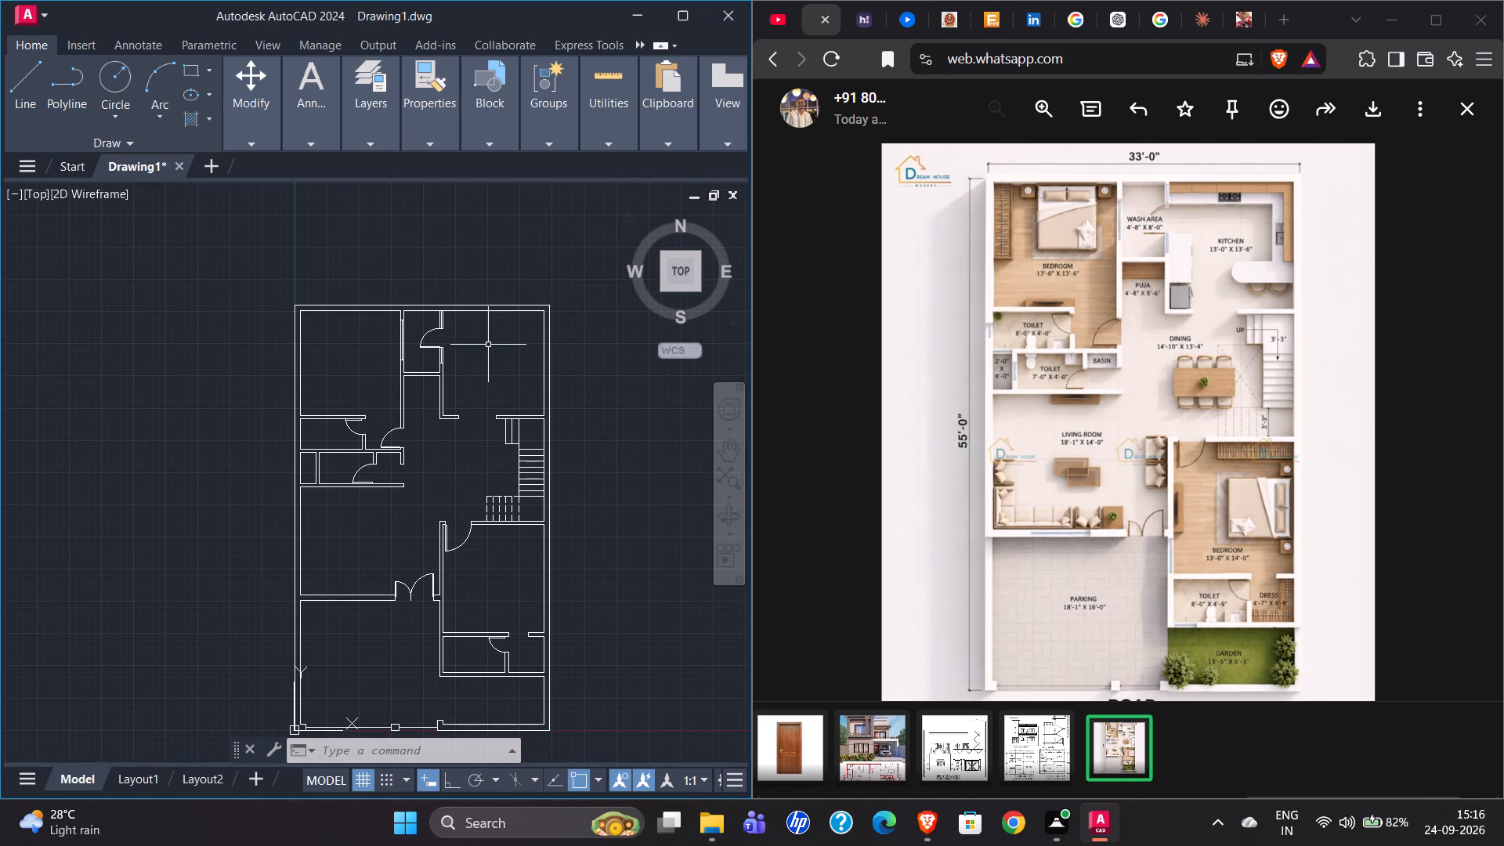
{"action": "scroll", "coordinate": [294, 452], "scroll_direction": "up", "scroll_amount": 3}
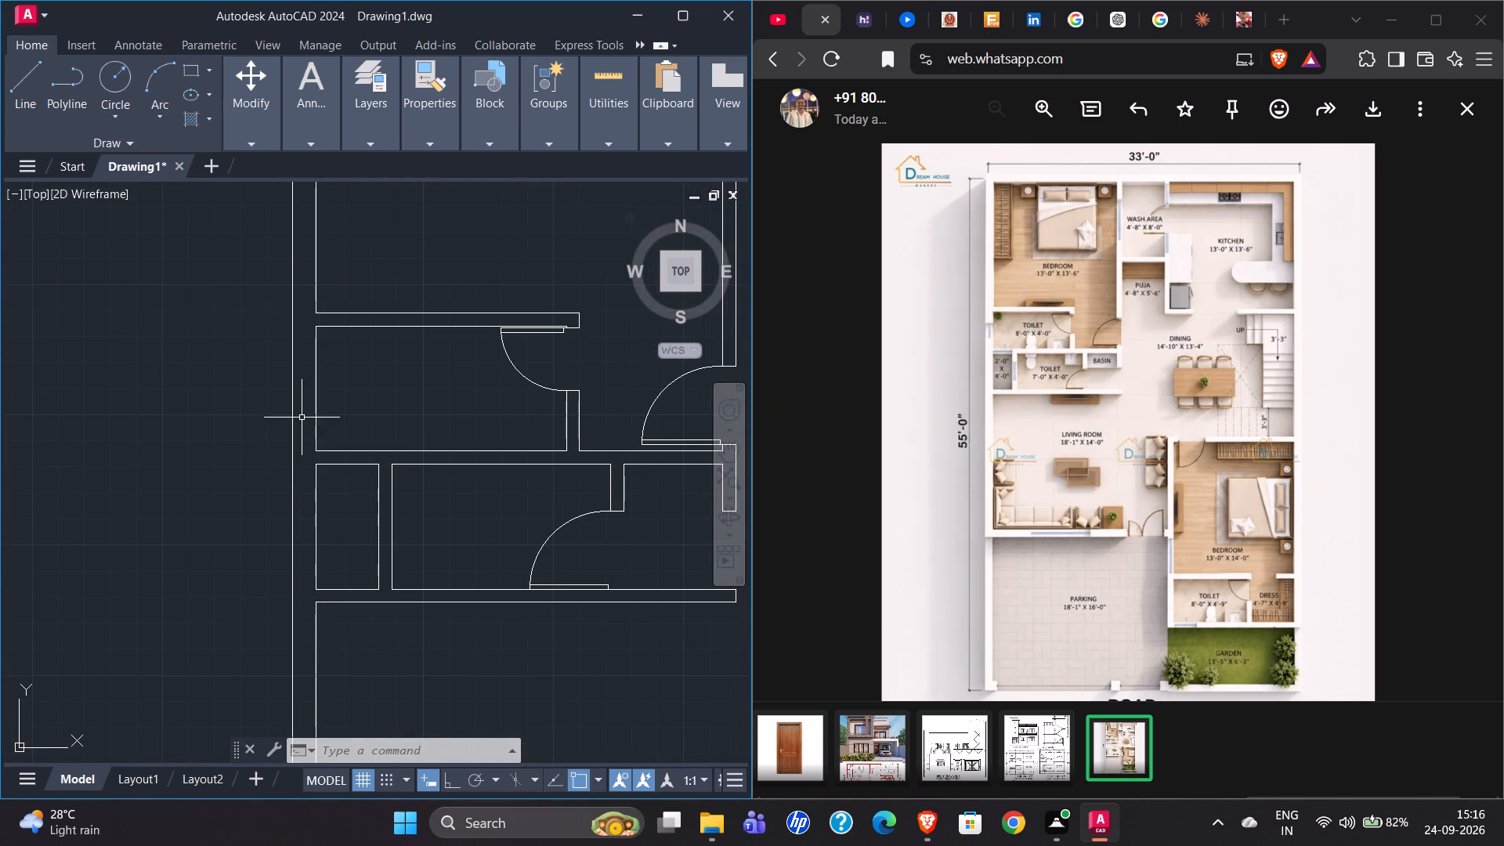
{"action": "left_click", "coordinate": [16, 92]}
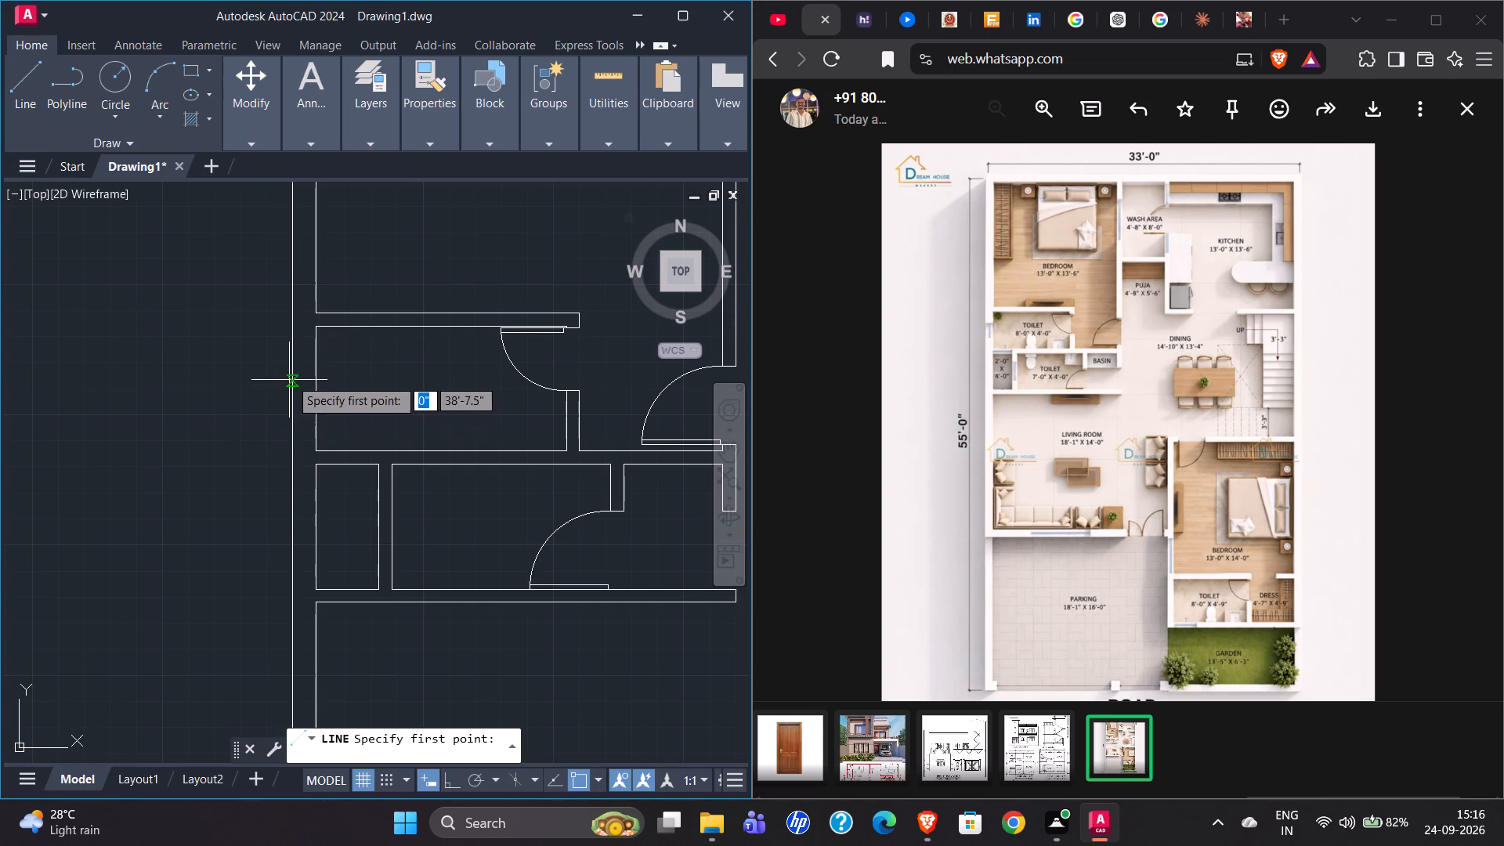
{"action": "left_click", "coordinate": [294, 361]}
{"action": "left_click", "coordinate": [319, 360]}
{"action": "key", "text": "Escape"}
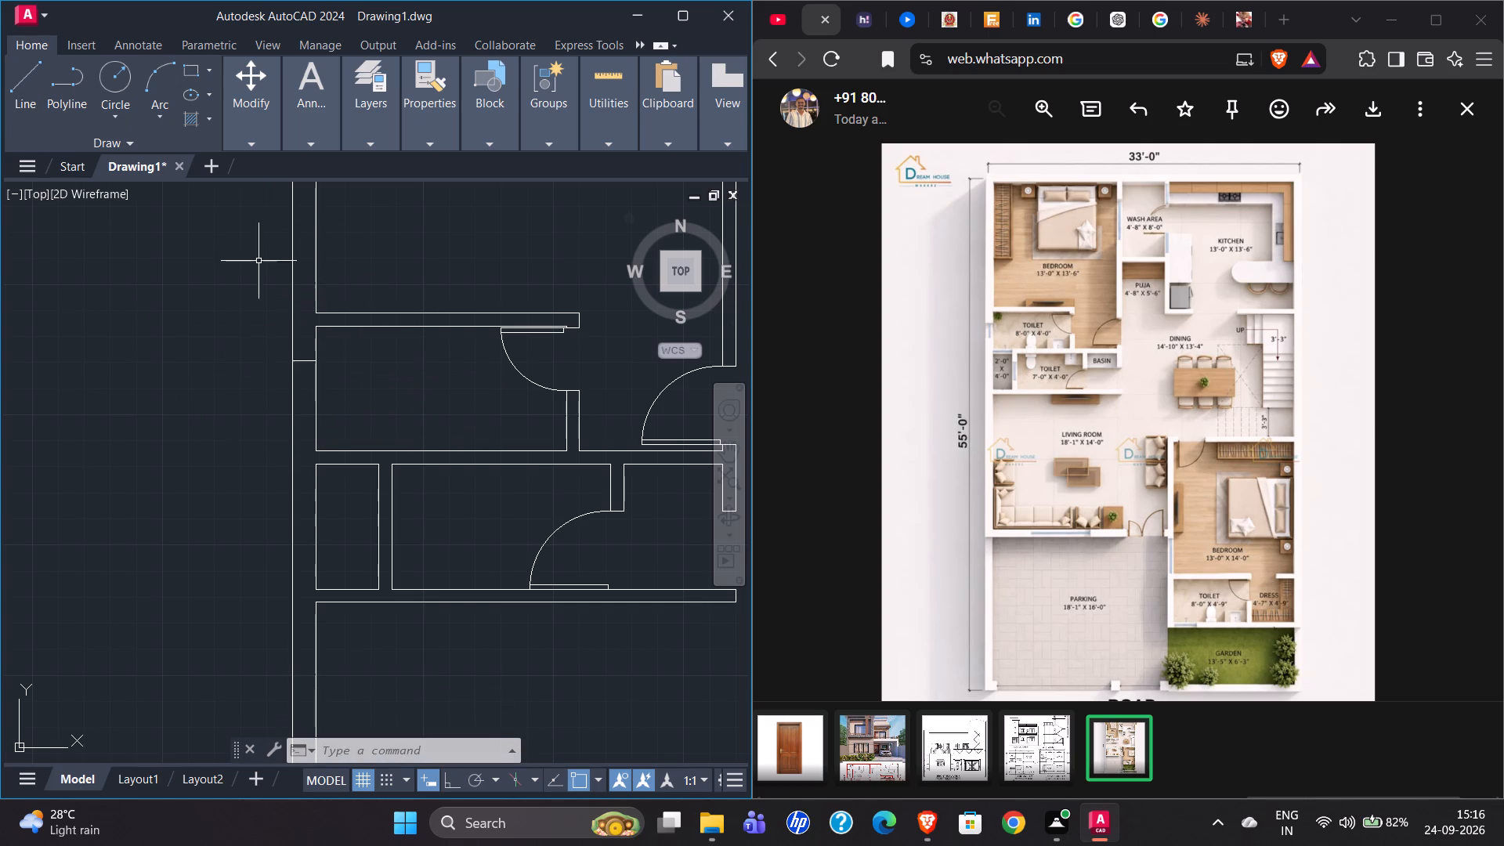
{"action": "left_click", "coordinate": [305, 360]}
{"action": "key", "text": "o"}
{"action": "key", "text": "Return"}
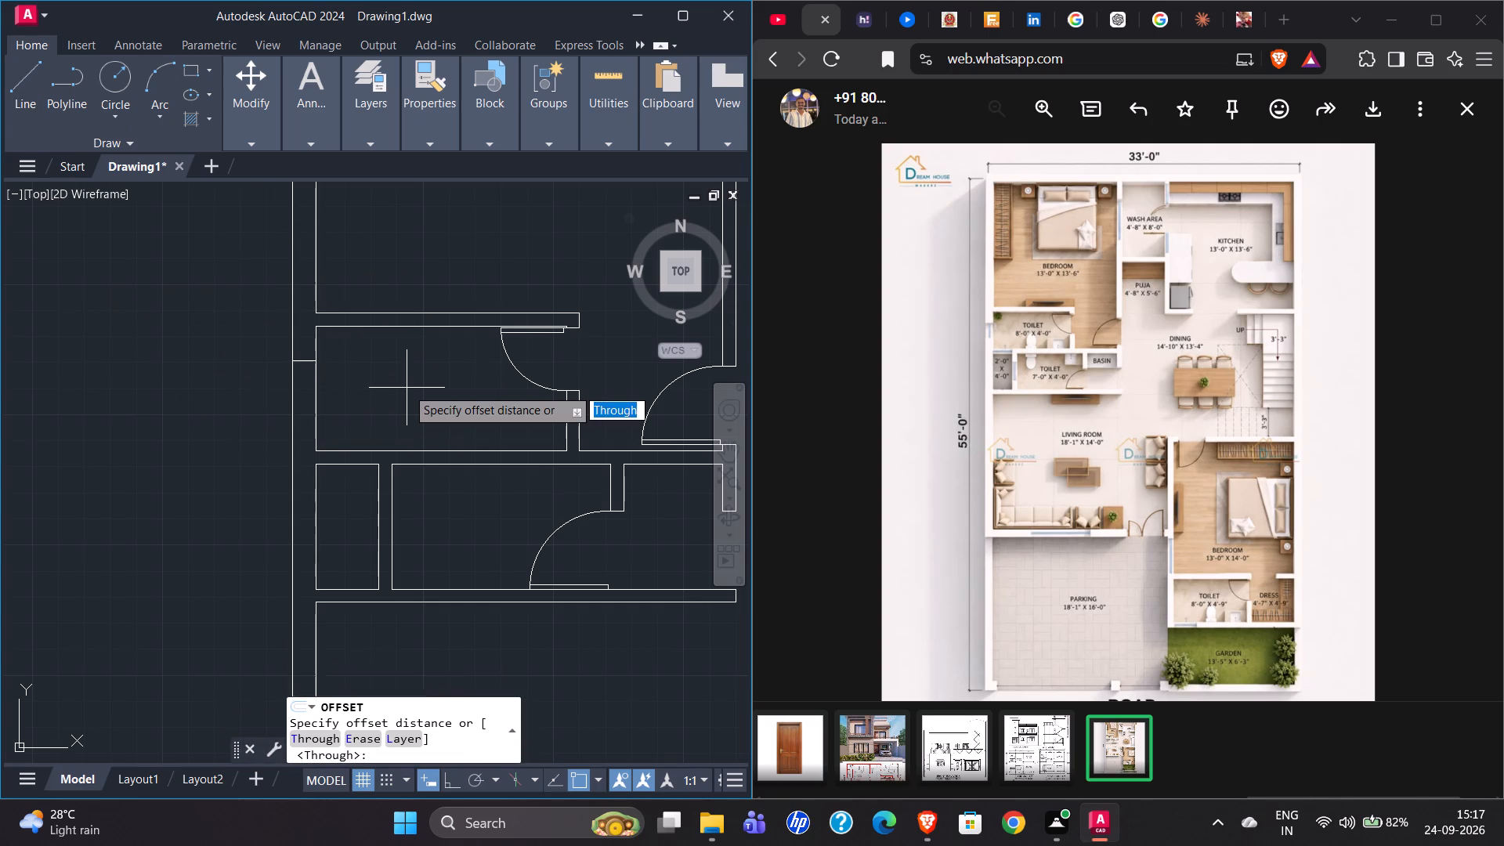
{"action": "type", "text": "2'"}
{"action": "key", "text": "Return"}
{"action": "left_click", "coordinate": [396, 392]}
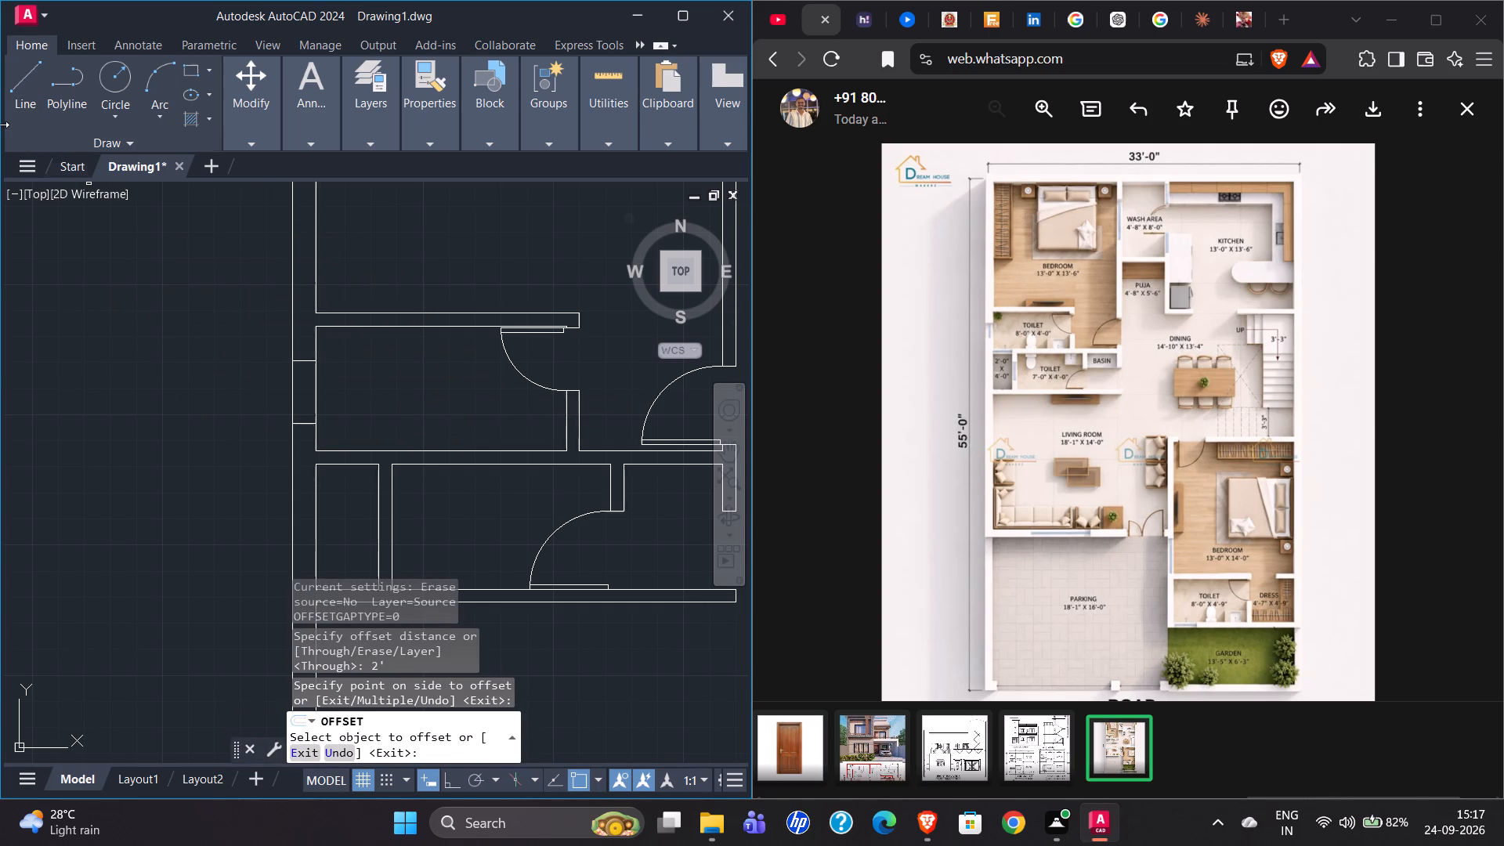
Draw the centre line between the midpoints of the toilet window's two end lines.
{"action": "left_click", "coordinate": [12, 110]}
{"action": "left_click", "coordinate": [302, 356]}
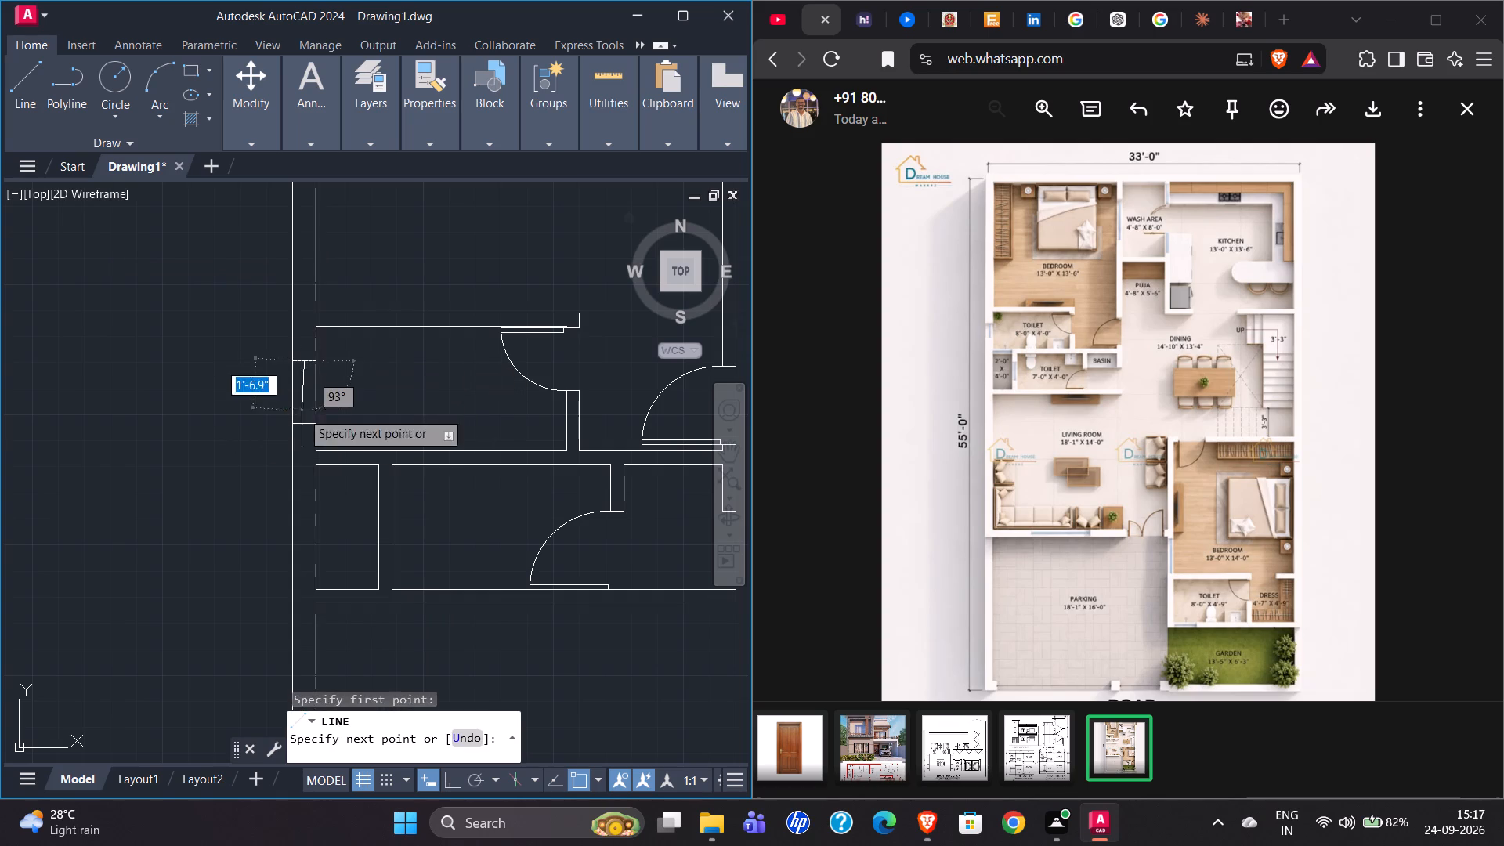
{"action": "left_click", "coordinate": [302, 421]}
{"action": "key", "text": "Escape"}
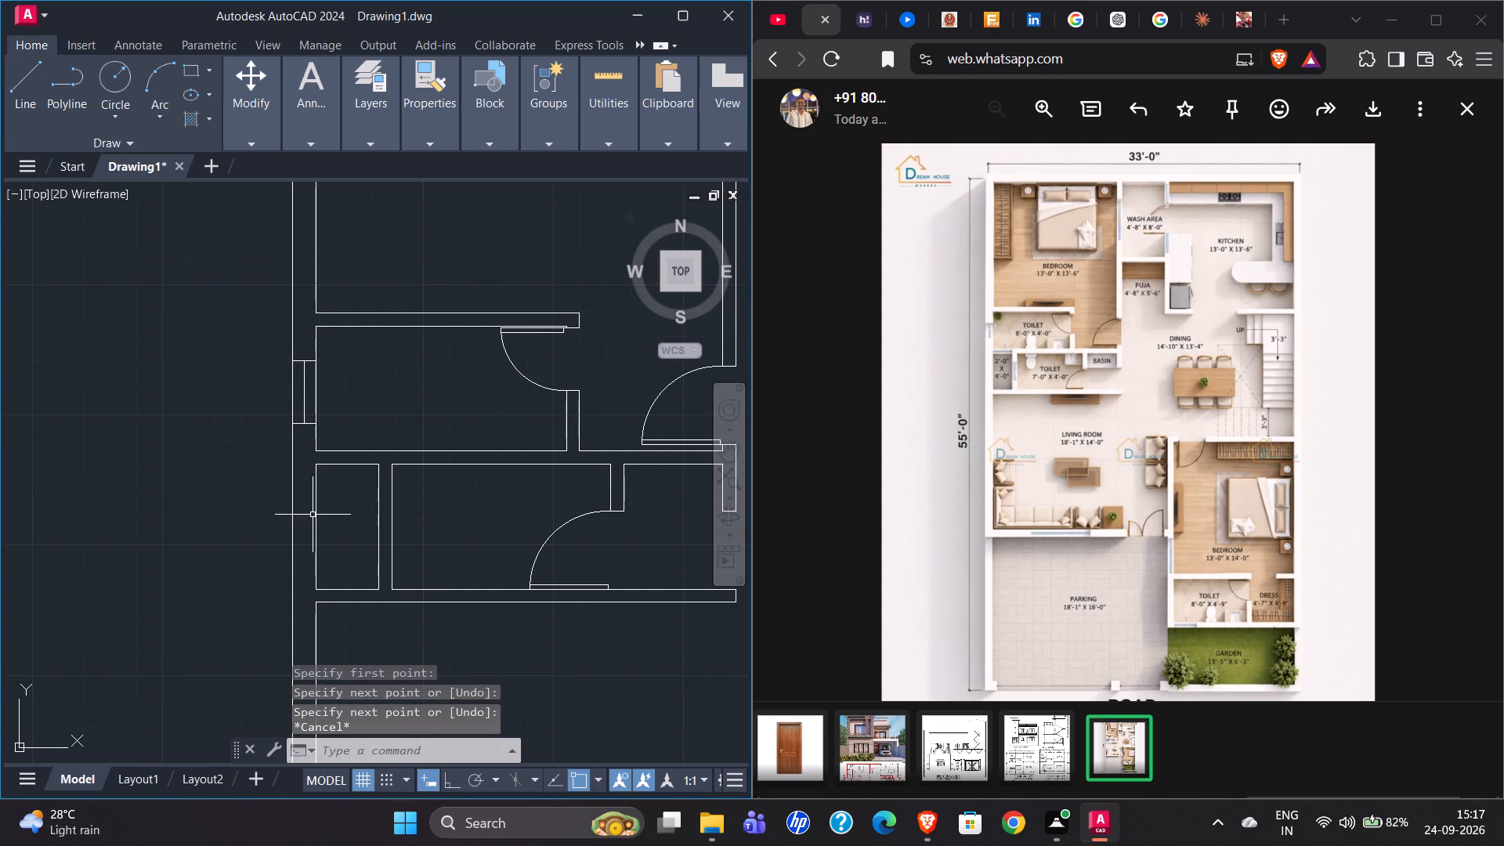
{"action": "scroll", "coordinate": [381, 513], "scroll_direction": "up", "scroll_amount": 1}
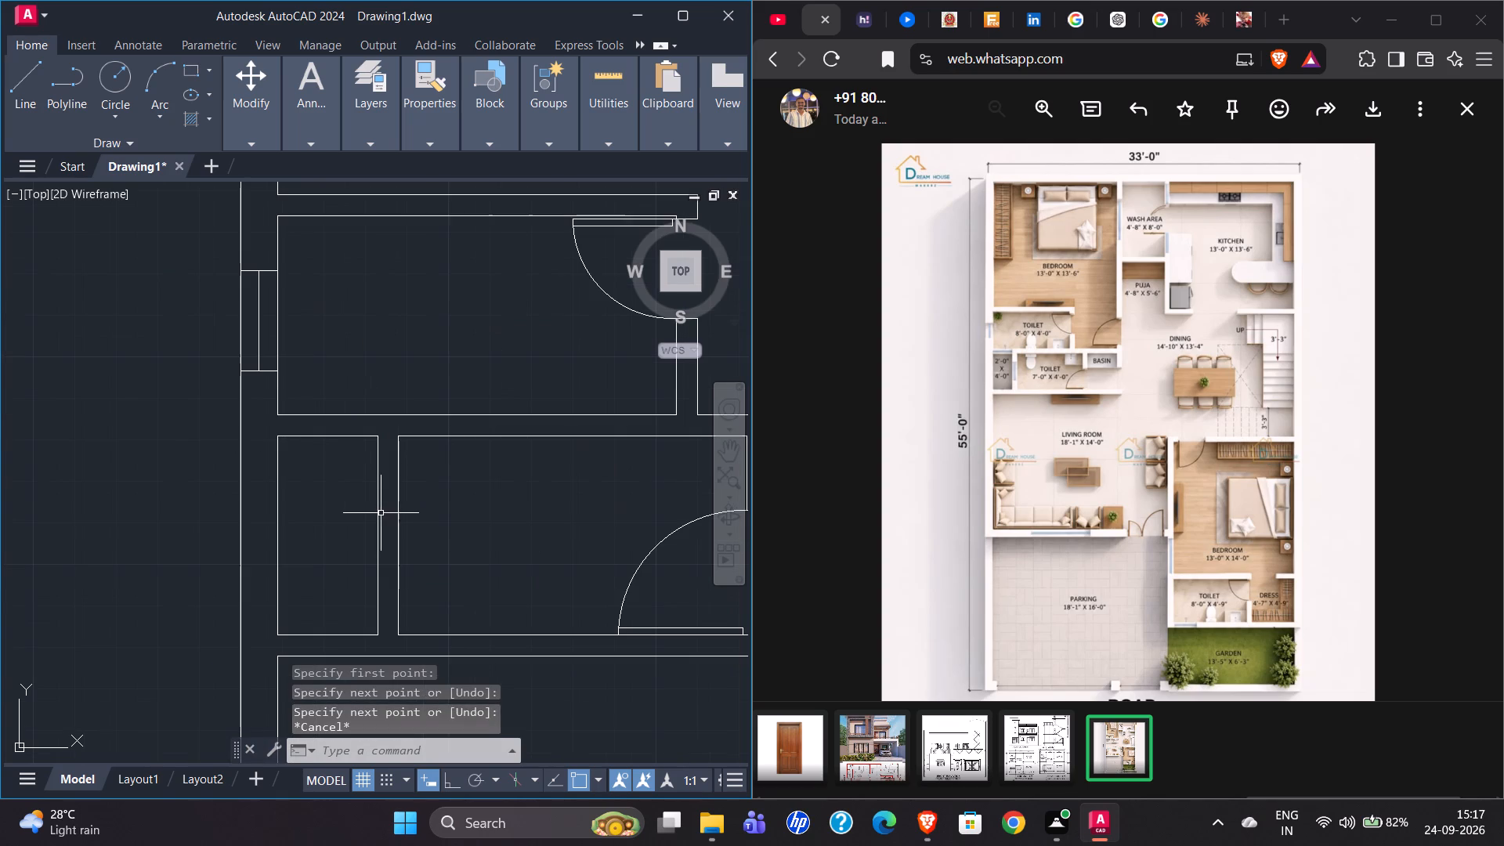
Draw two window end lines across the wall between the northwest toilet and the small duct, at the duct's west and east inner faces.
{"action": "left_click", "coordinate": [19, 95]}
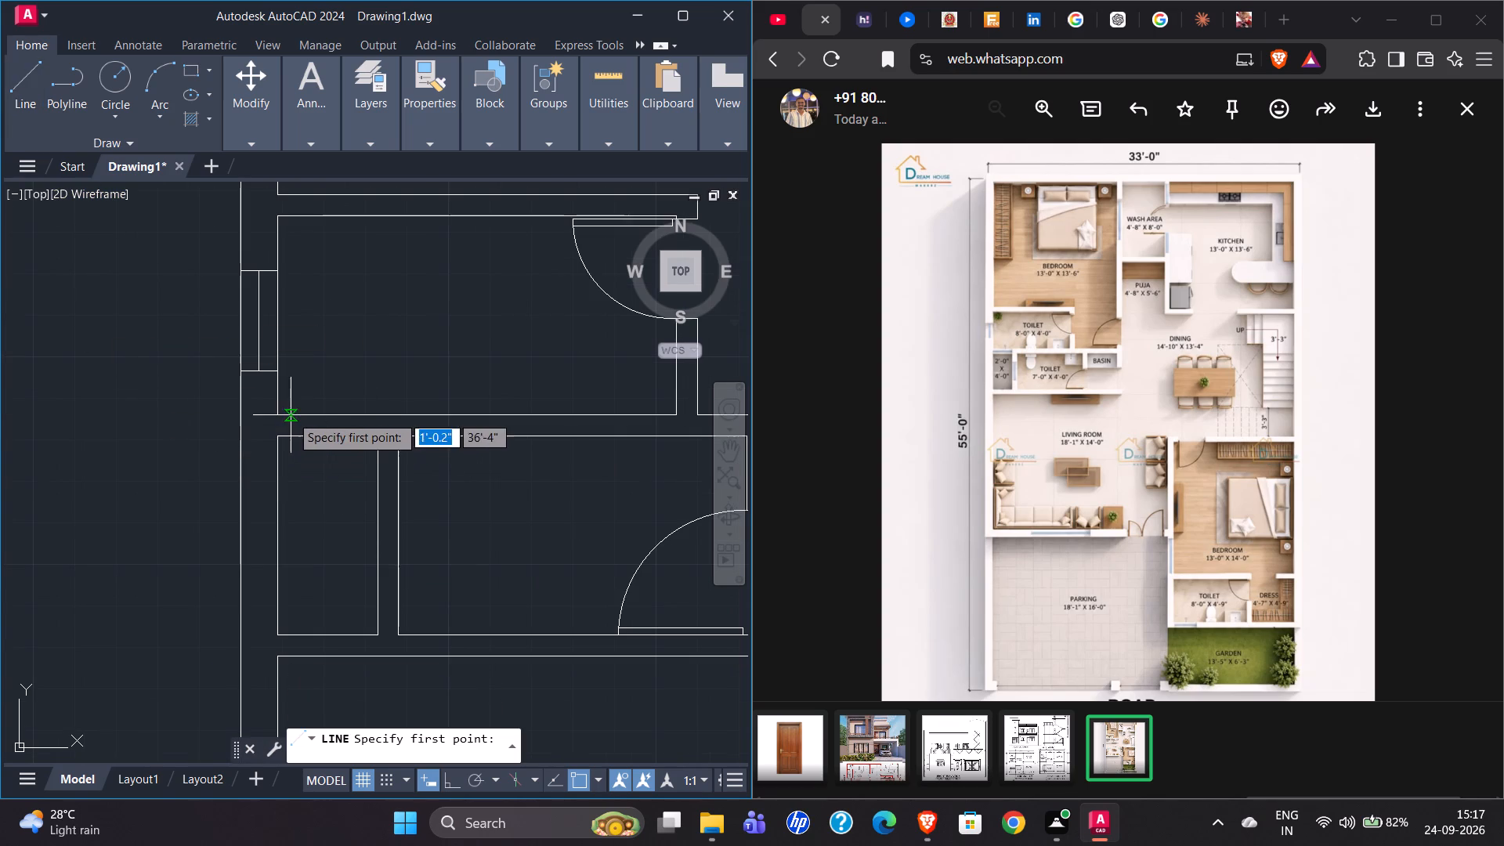
{"action": "scroll", "coordinate": [286, 415], "scroll_direction": "up", "scroll_amount": 1}
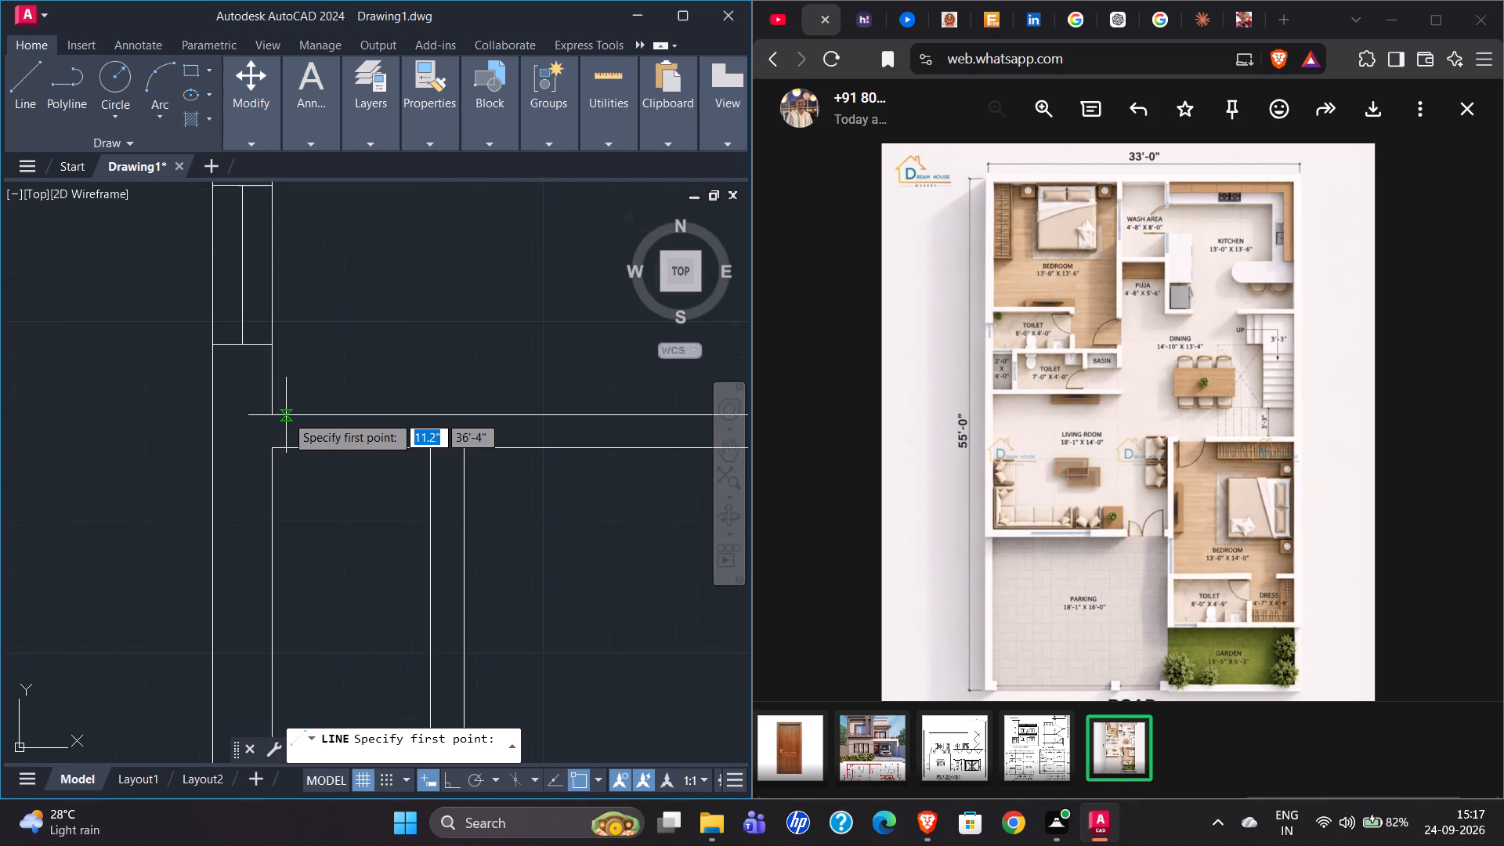
{"action": "scroll", "coordinate": [286, 415], "scroll_direction": "up", "scroll_amount": 2}
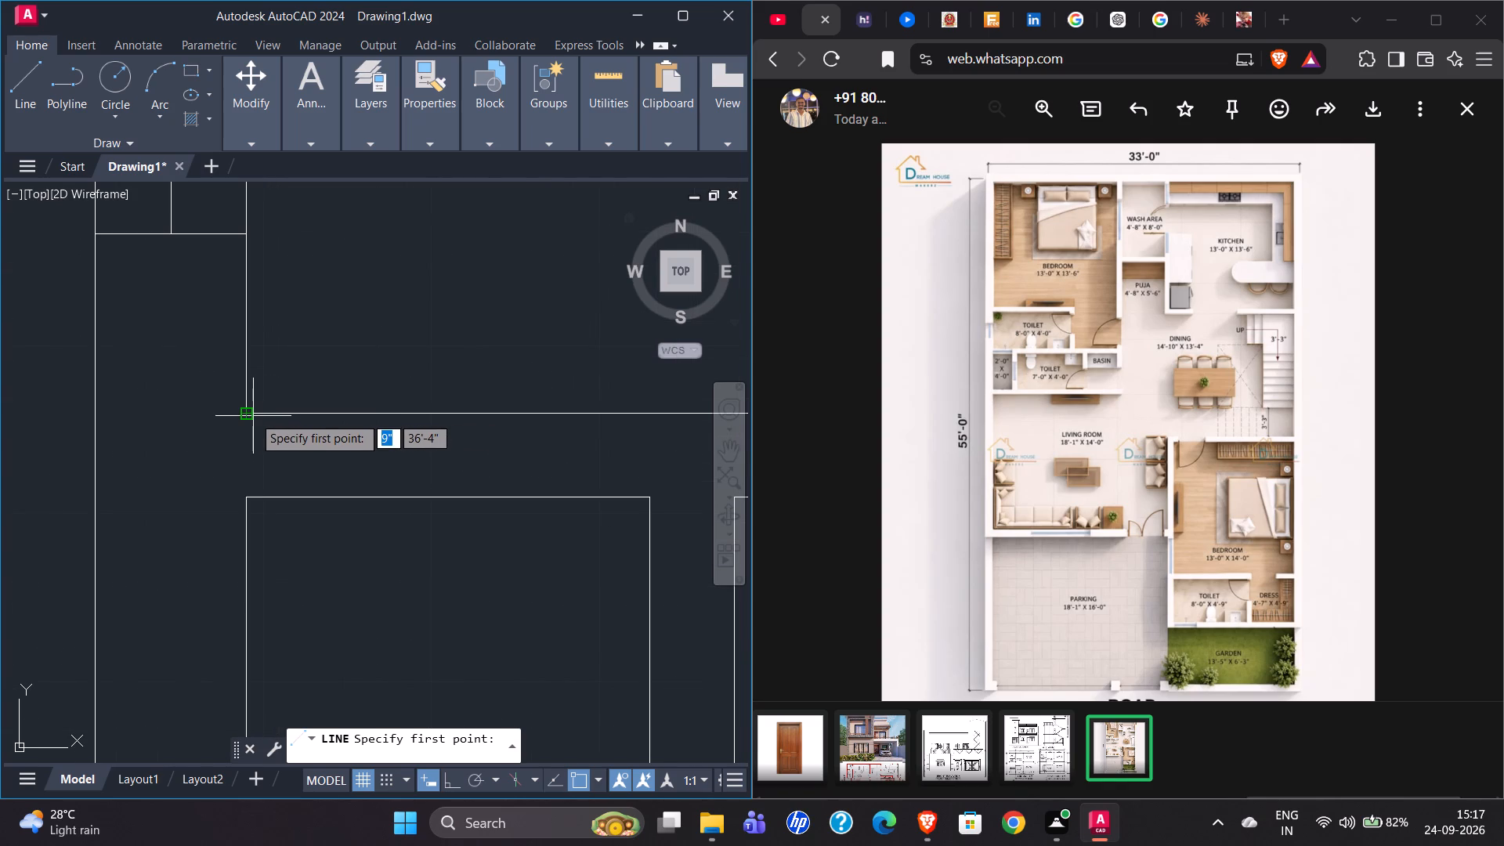
{"action": "left_click", "coordinate": [253, 416]}
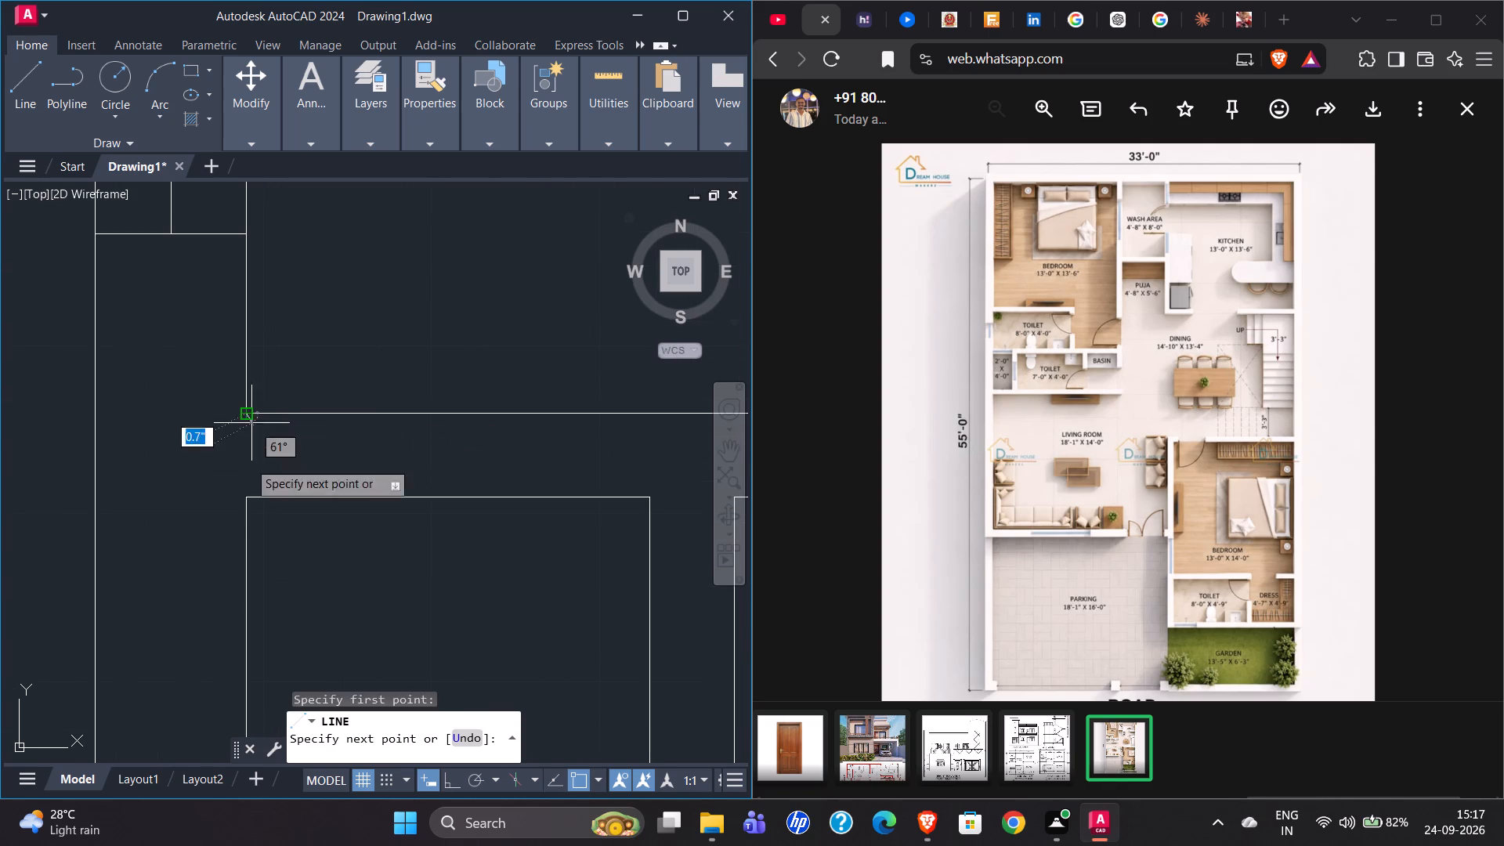
{"action": "left_click", "coordinate": [244, 502]}
{"action": "key", "text": "Escape"}
{"action": "left_click", "coordinate": [31, 78]}
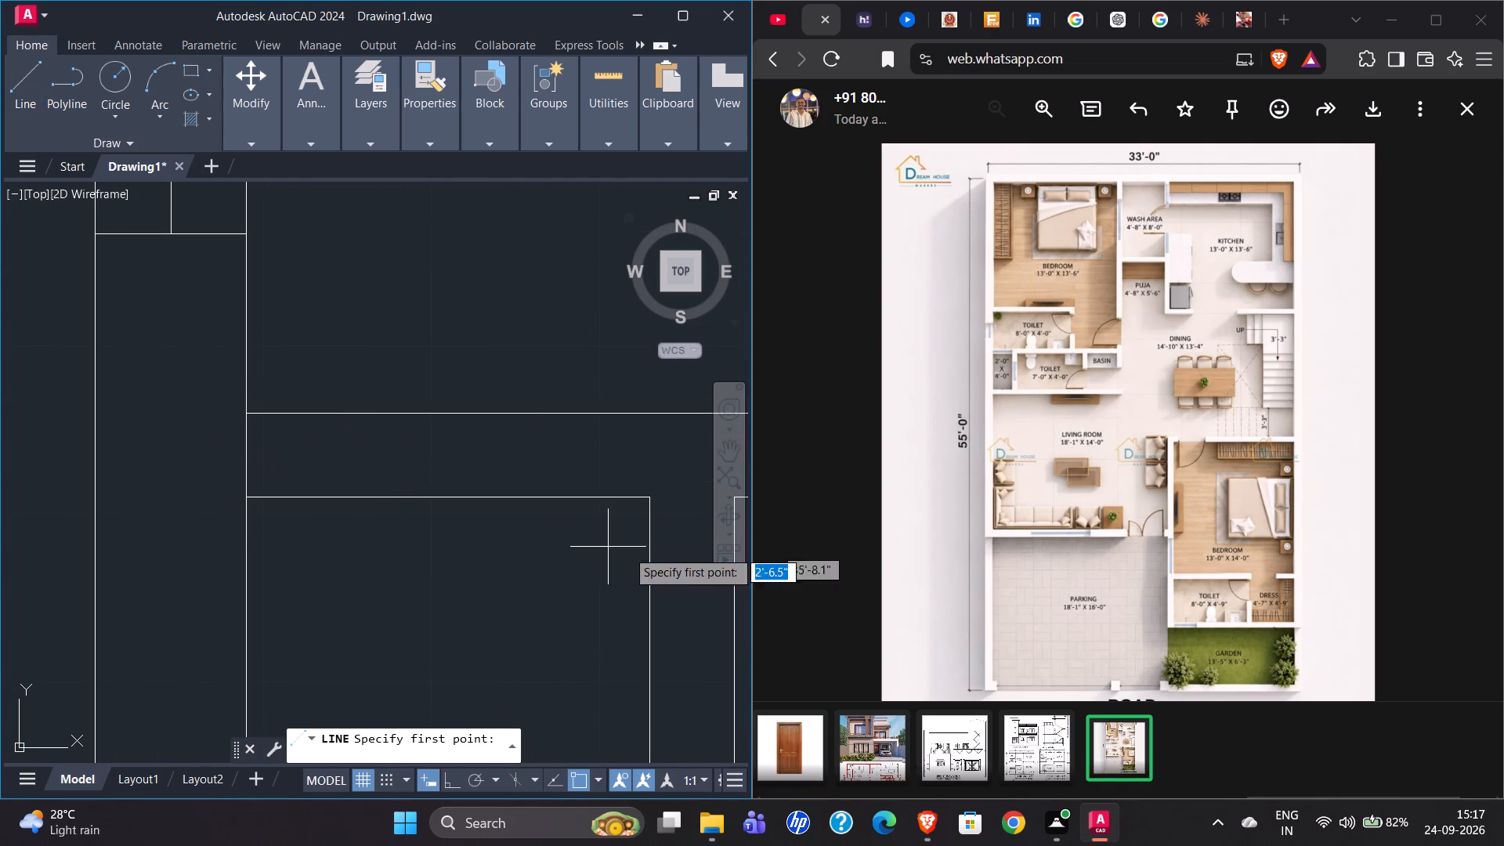
{"action": "left_click", "coordinate": [653, 499]}
{"action": "left_click", "coordinate": [646, 413]}
{"action": "key", "text": "Escape"}
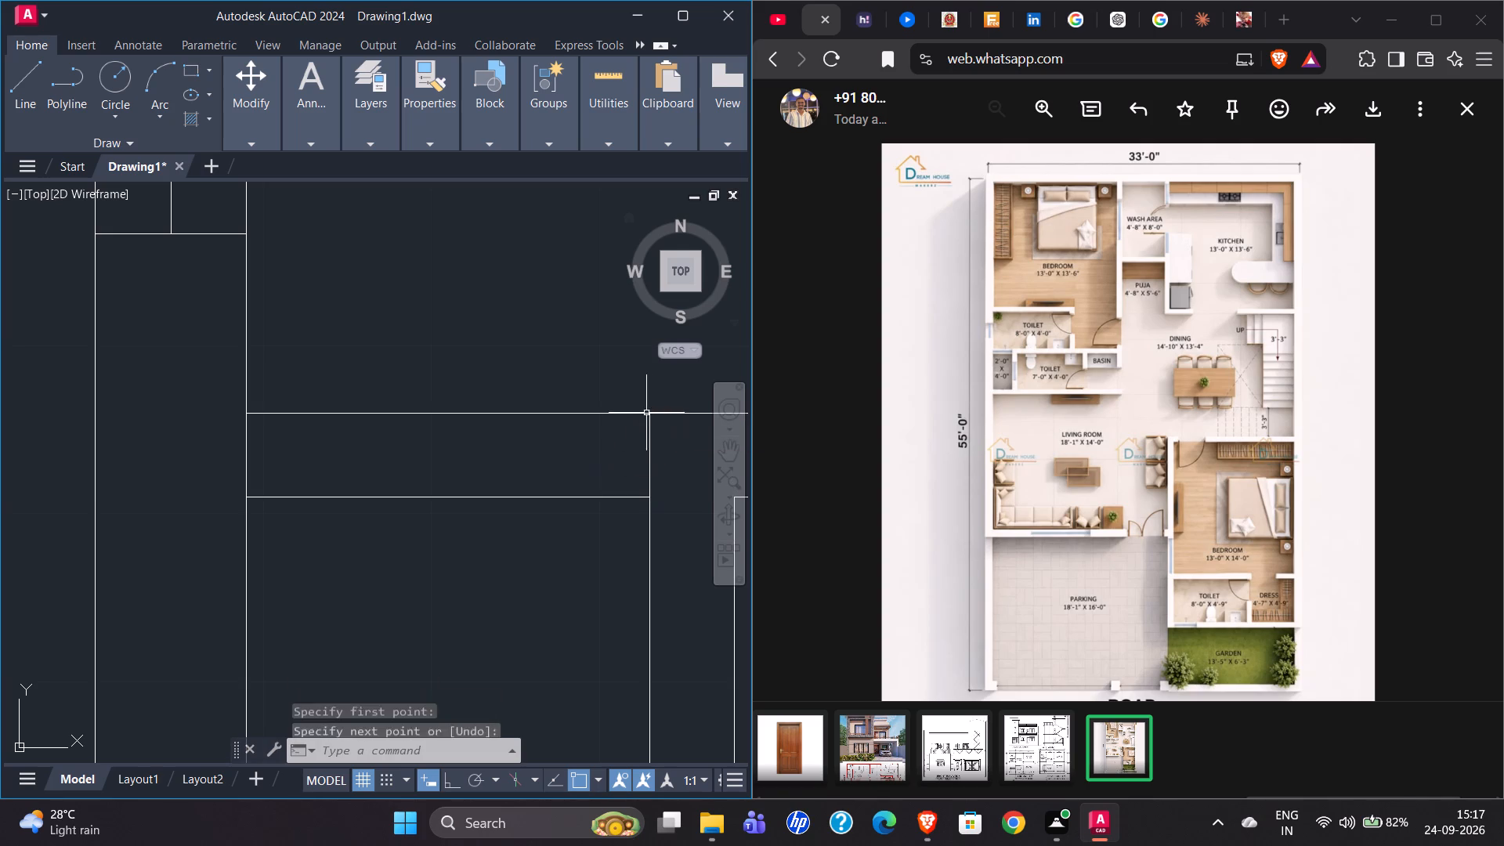
Draw the centre line between the midpoints of the two end lines of the window north of the duct.
{"action": "left_click", "coordinate": [18, 99]}
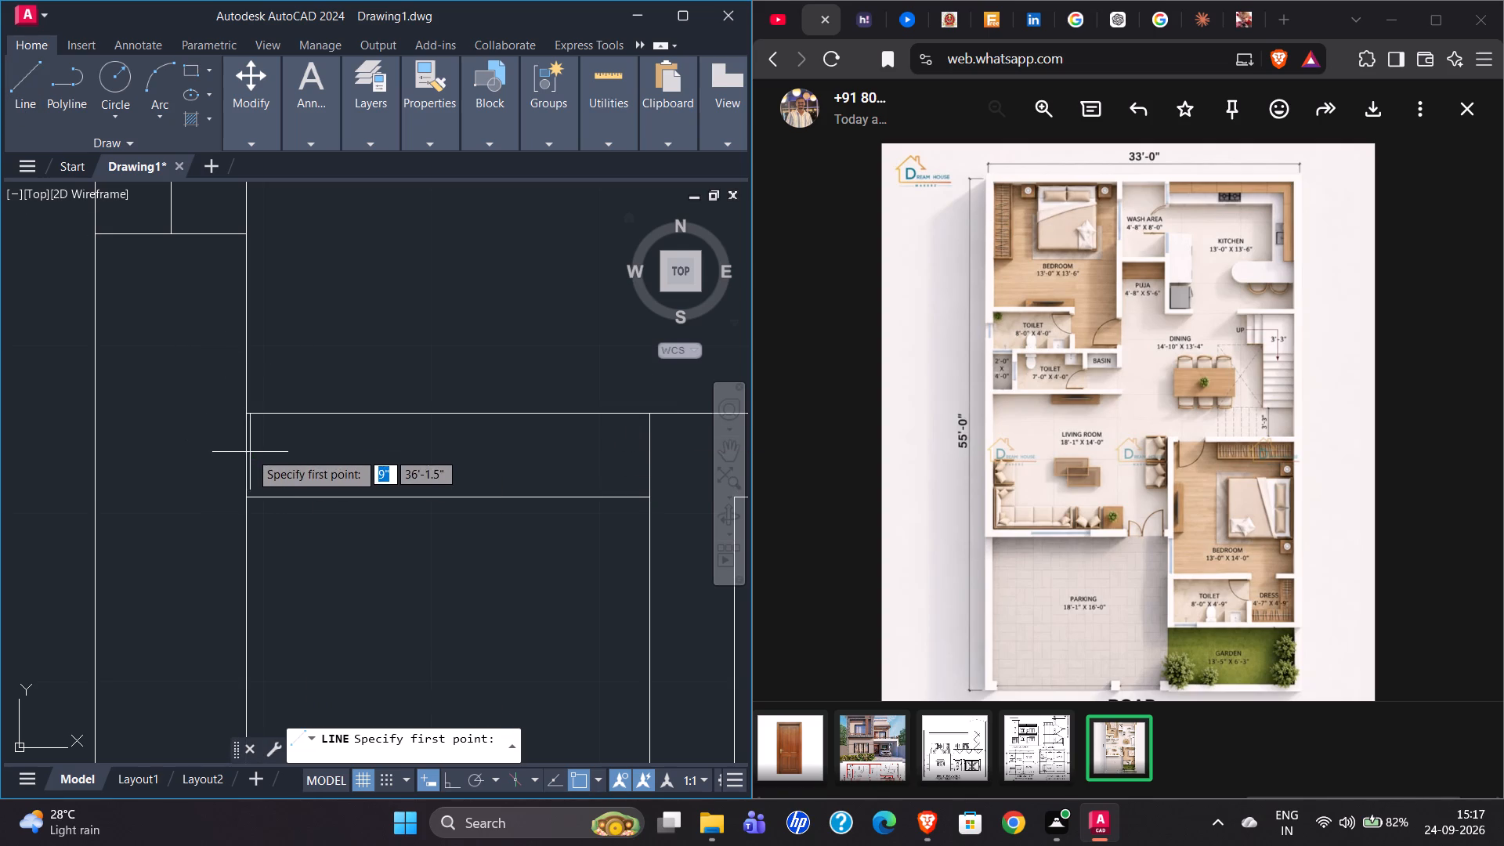
{"action": "left_click", "coordinate": [250, 452]}
{"action": "left_click", "coordinate": [652, 456]}
{"action": "scroll", "coordinate": [196, 407], "scroll_direction": "down", "scroll_amount": 2}
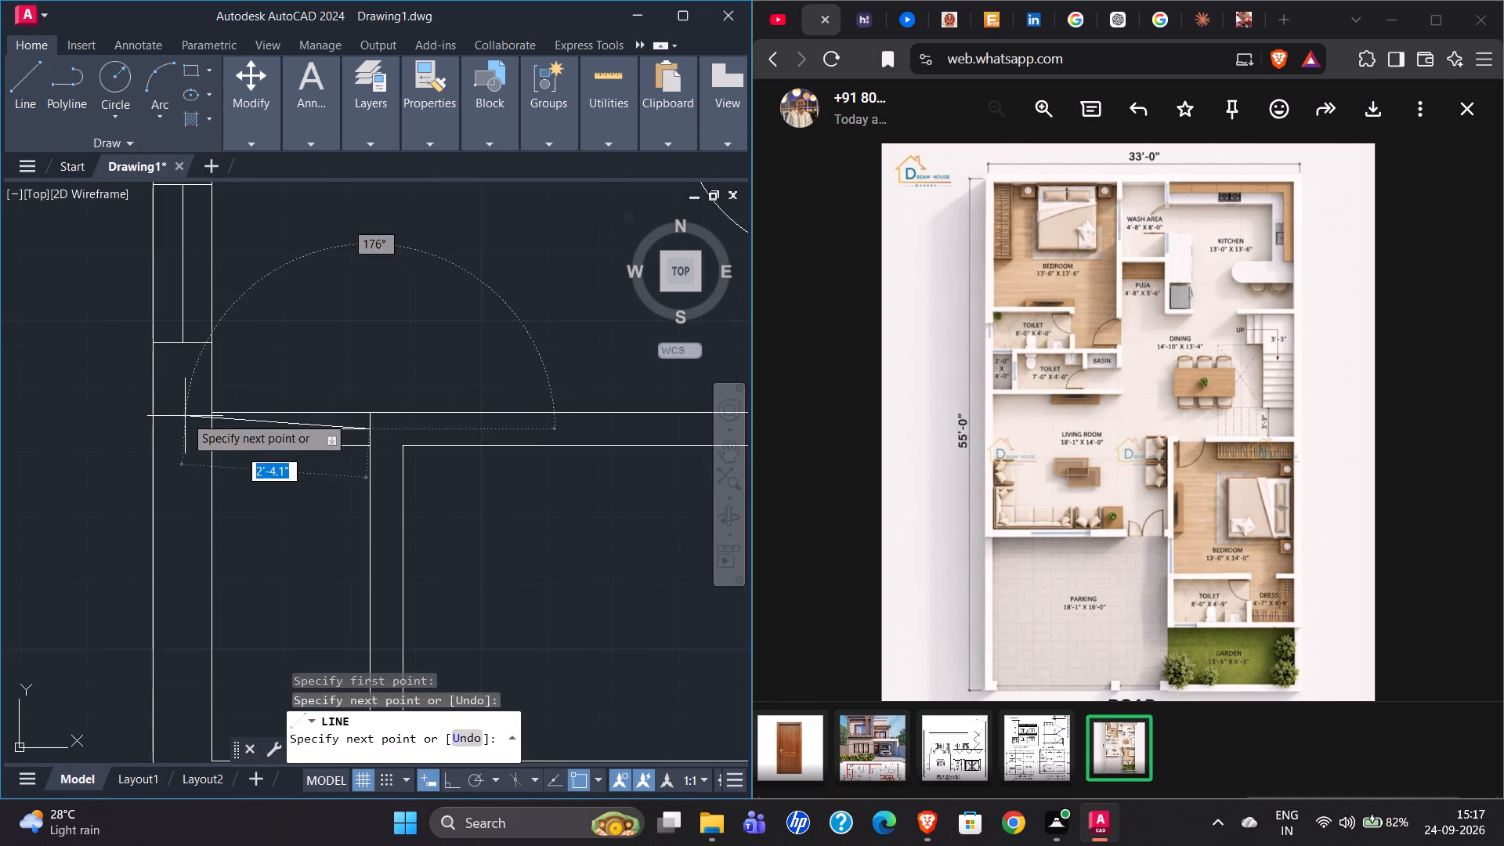
{"action": "key", "text": "Escape"}
Draw two window end lines about 2'-3" apart across the wall between the duct and the 7'-0" by 4'-0" toilet.
{"action": "scroll", "coordinate": [302, 392], "scroll_direction": "down", "scroll_amount": 2}
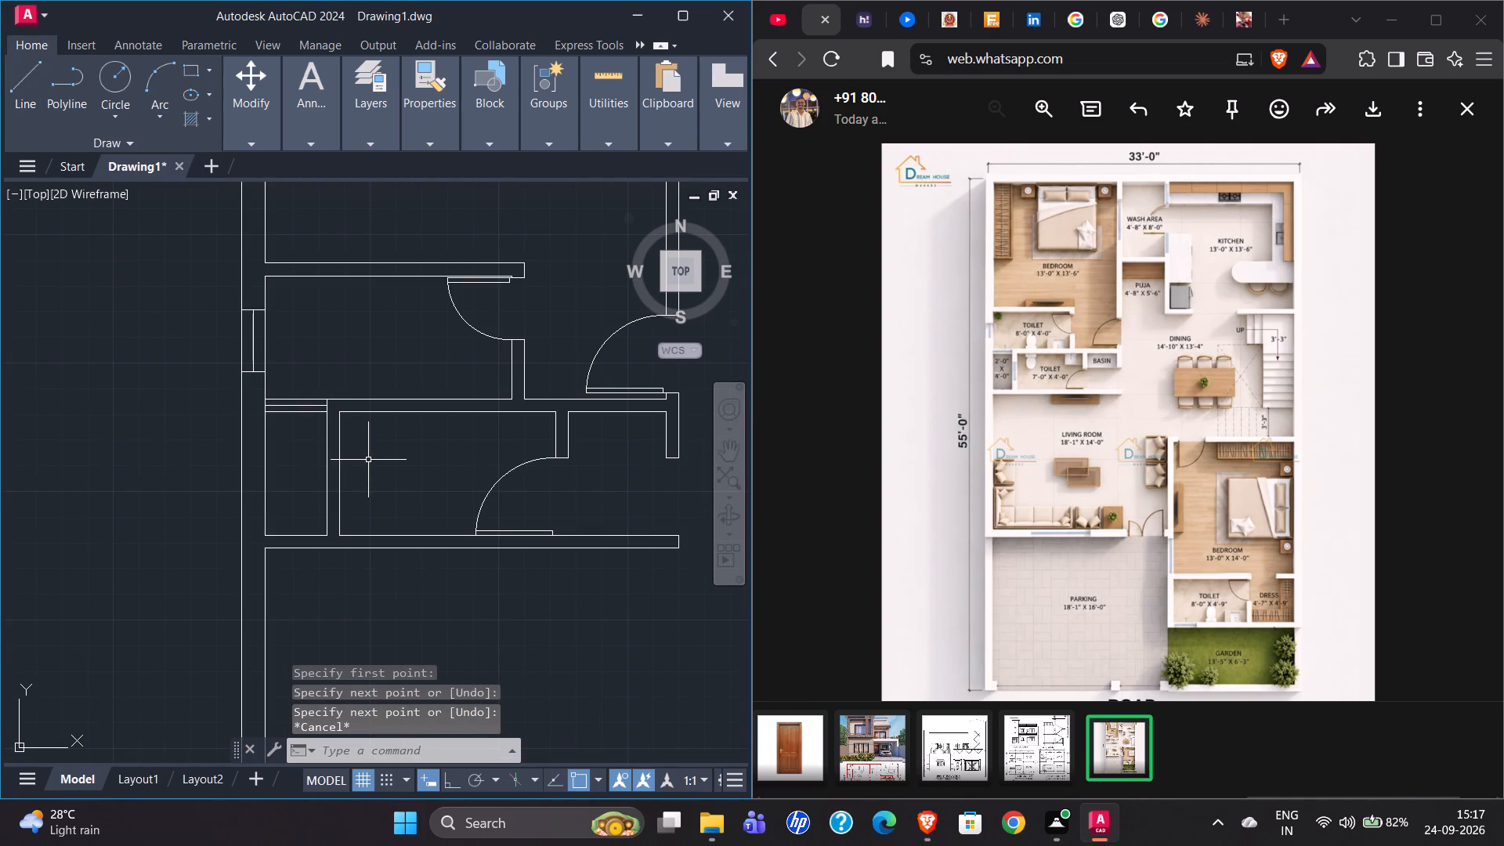
{"action": "left_click", "coordinate": [7, 114]}
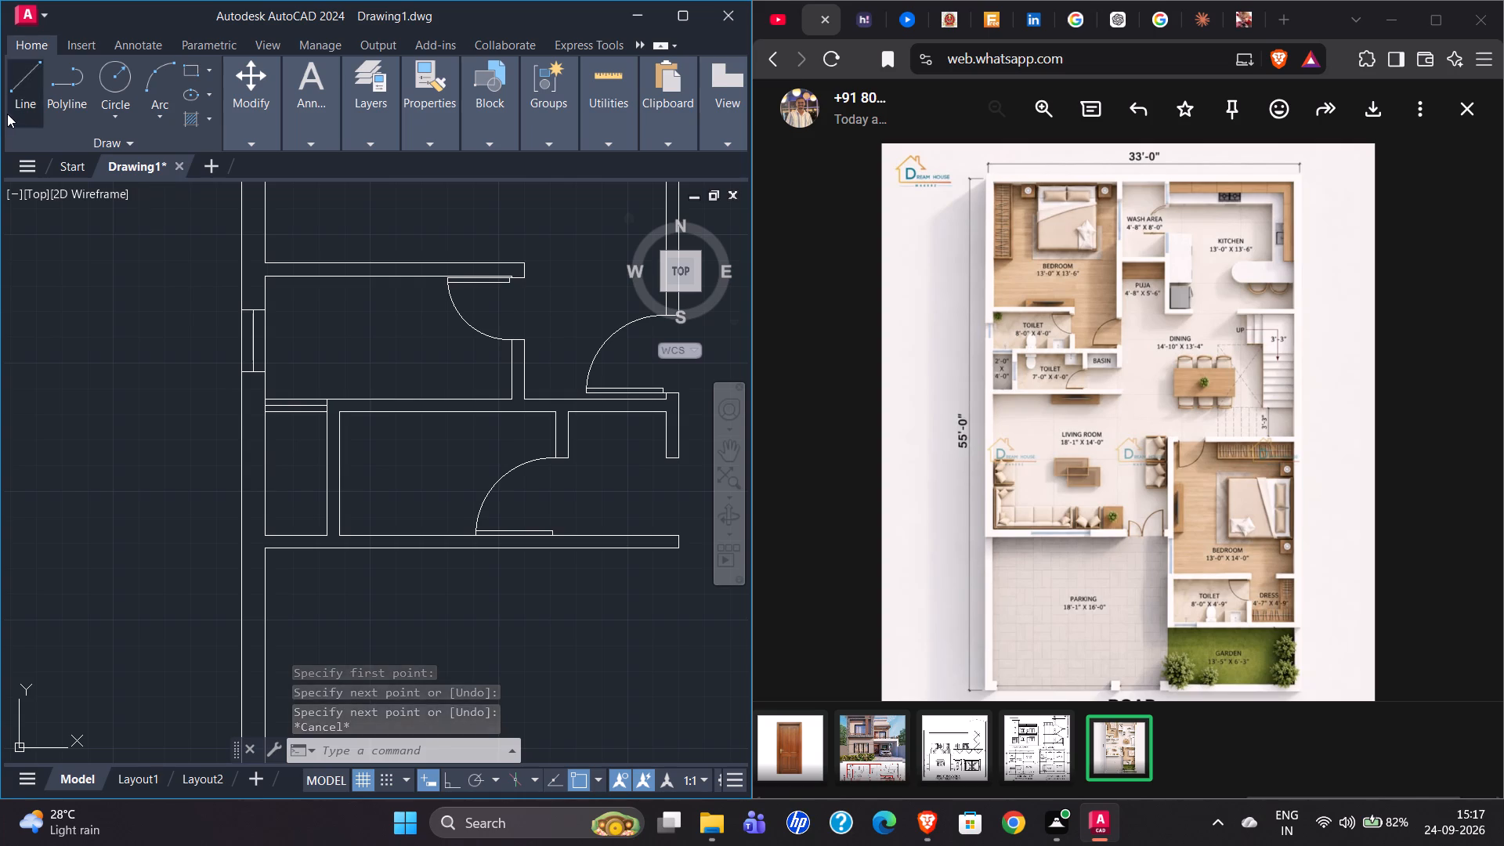
{"action": "left_click", "coordinate": [9, 112]}
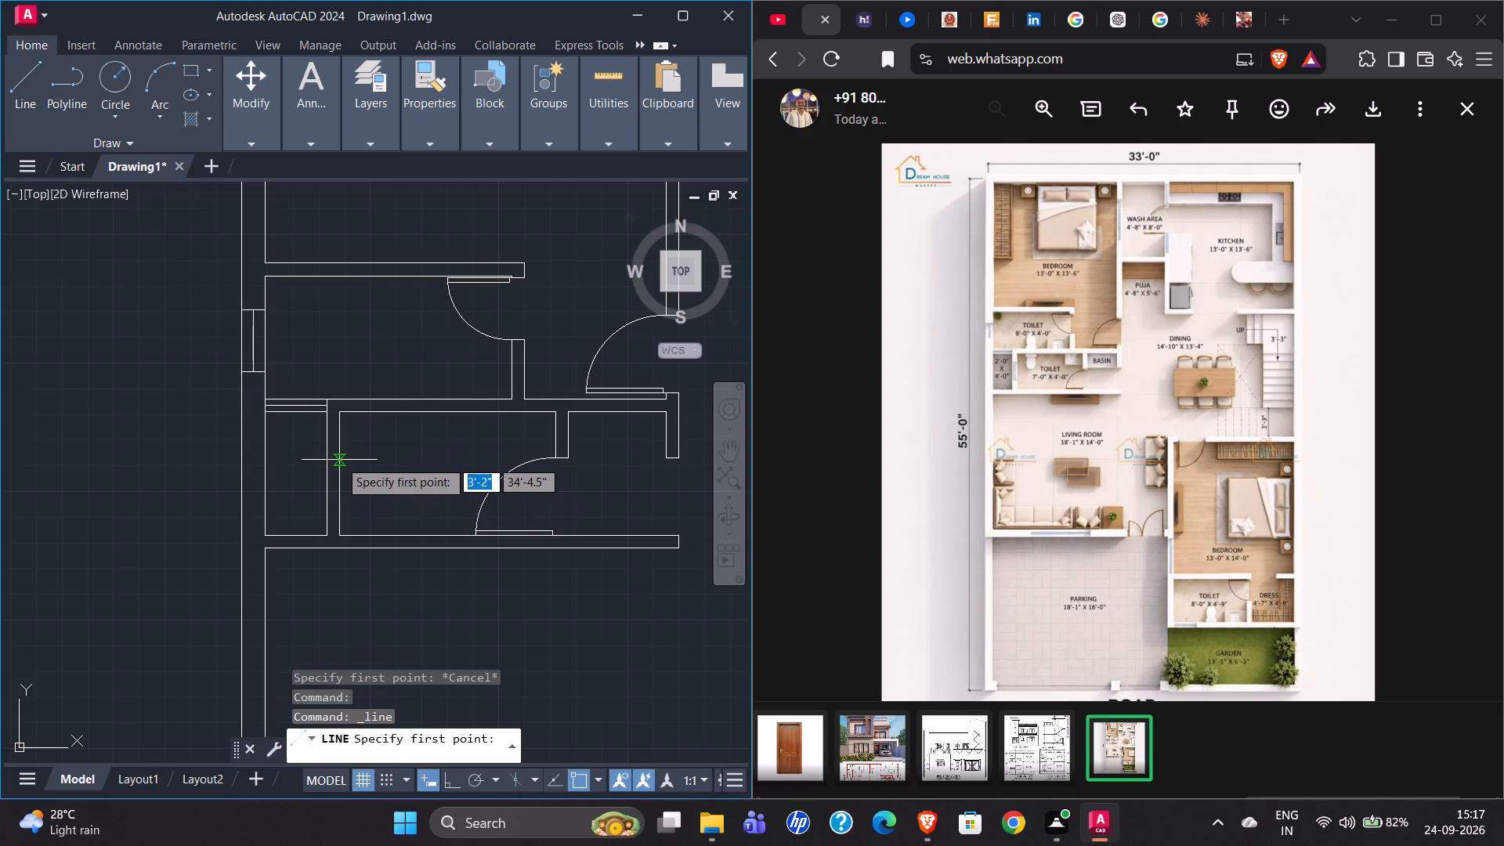
{"action": "scroll", "coordinate": [339, 440], "scroll_direction": "up", "scroll_amount": 2}
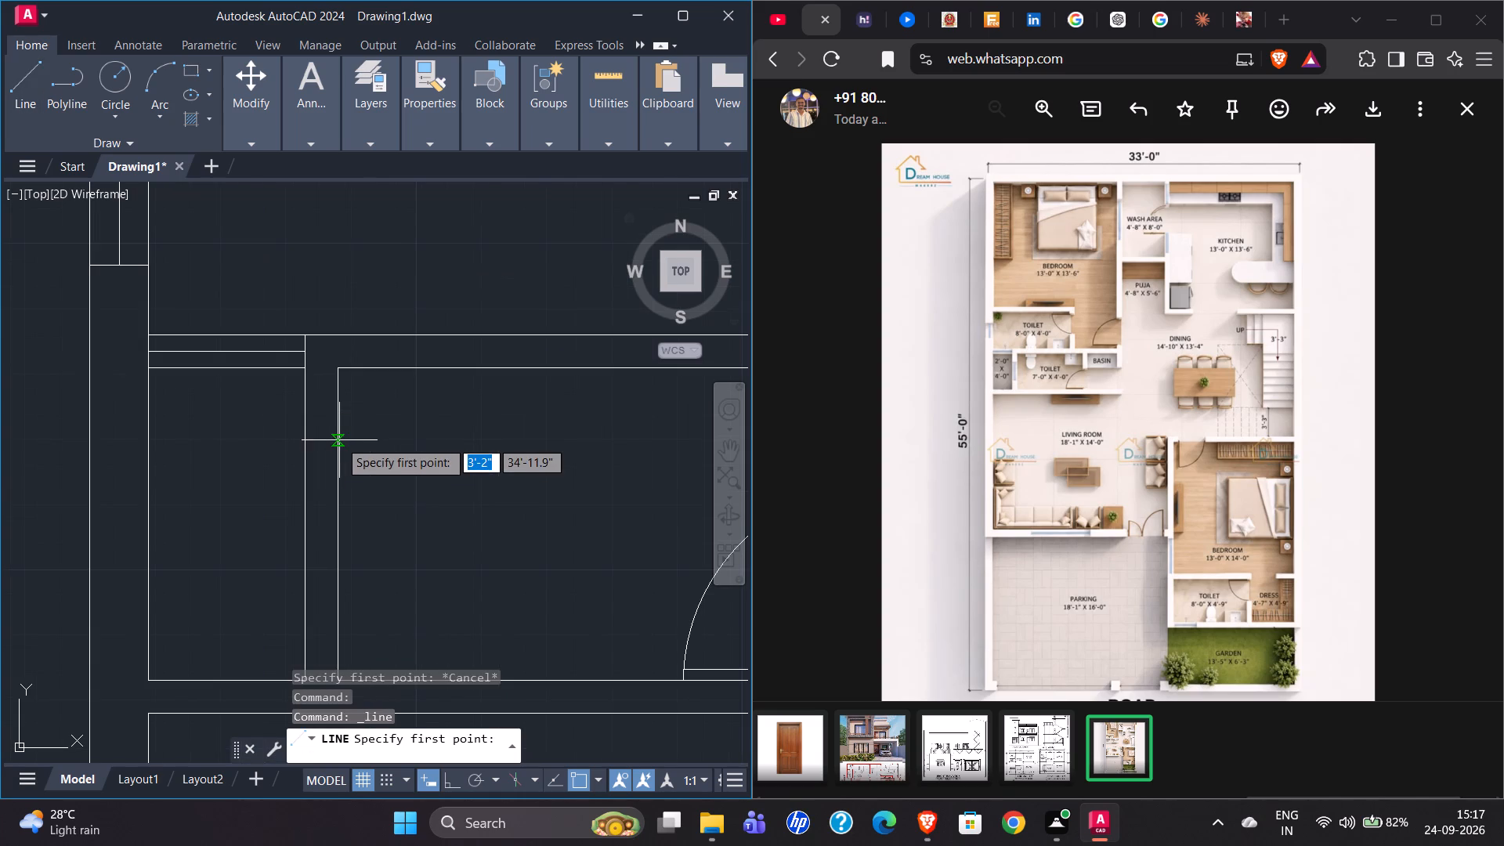
{"action": "left_click", "coordinate": [305, 425]}
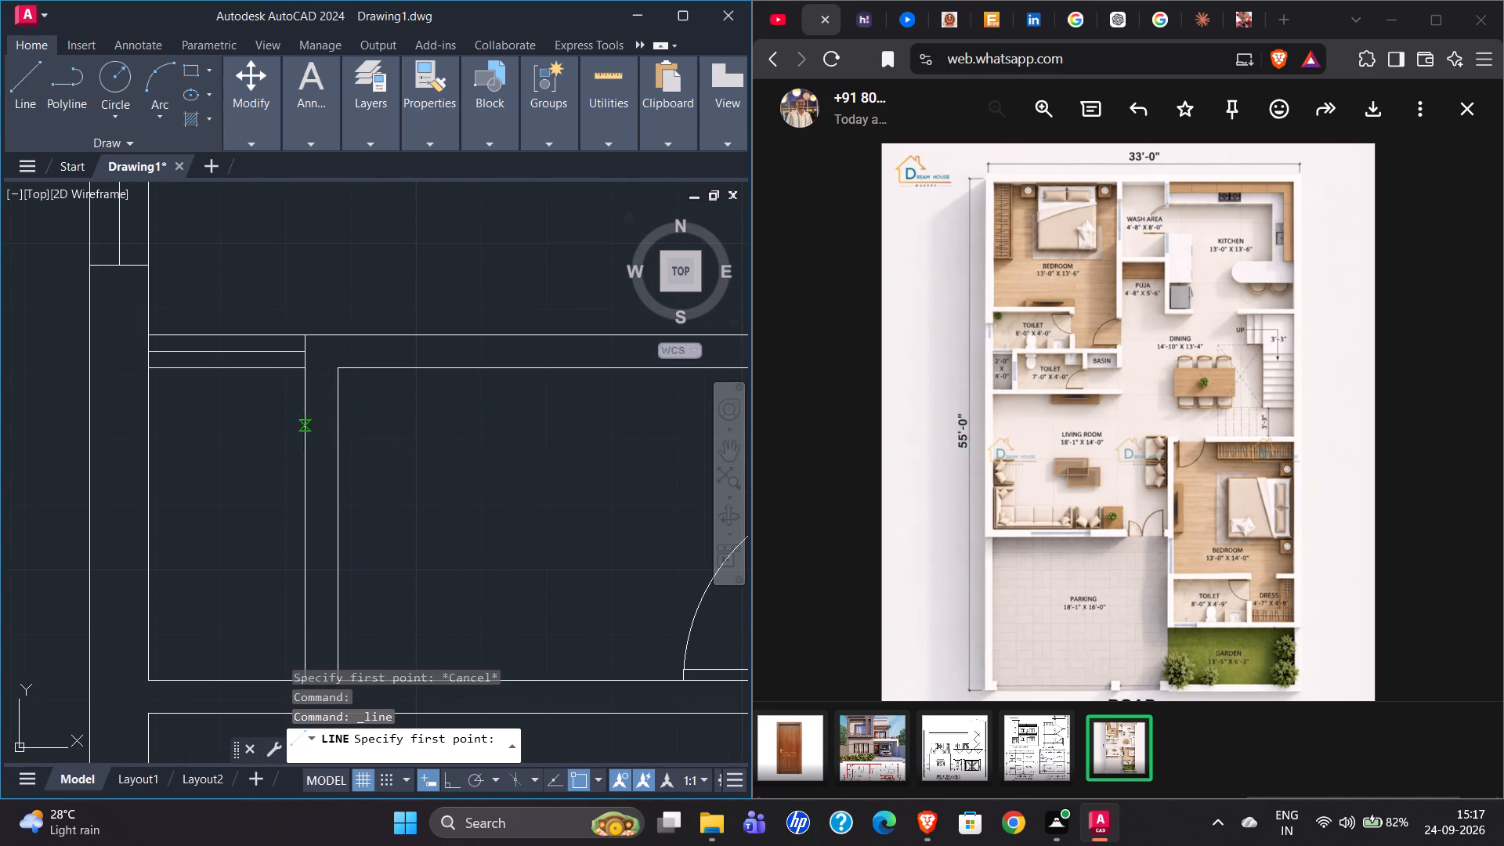
{"action": "left_click", "coordinate": [346, 426]}
{"action": "key", "text": "Escape"}
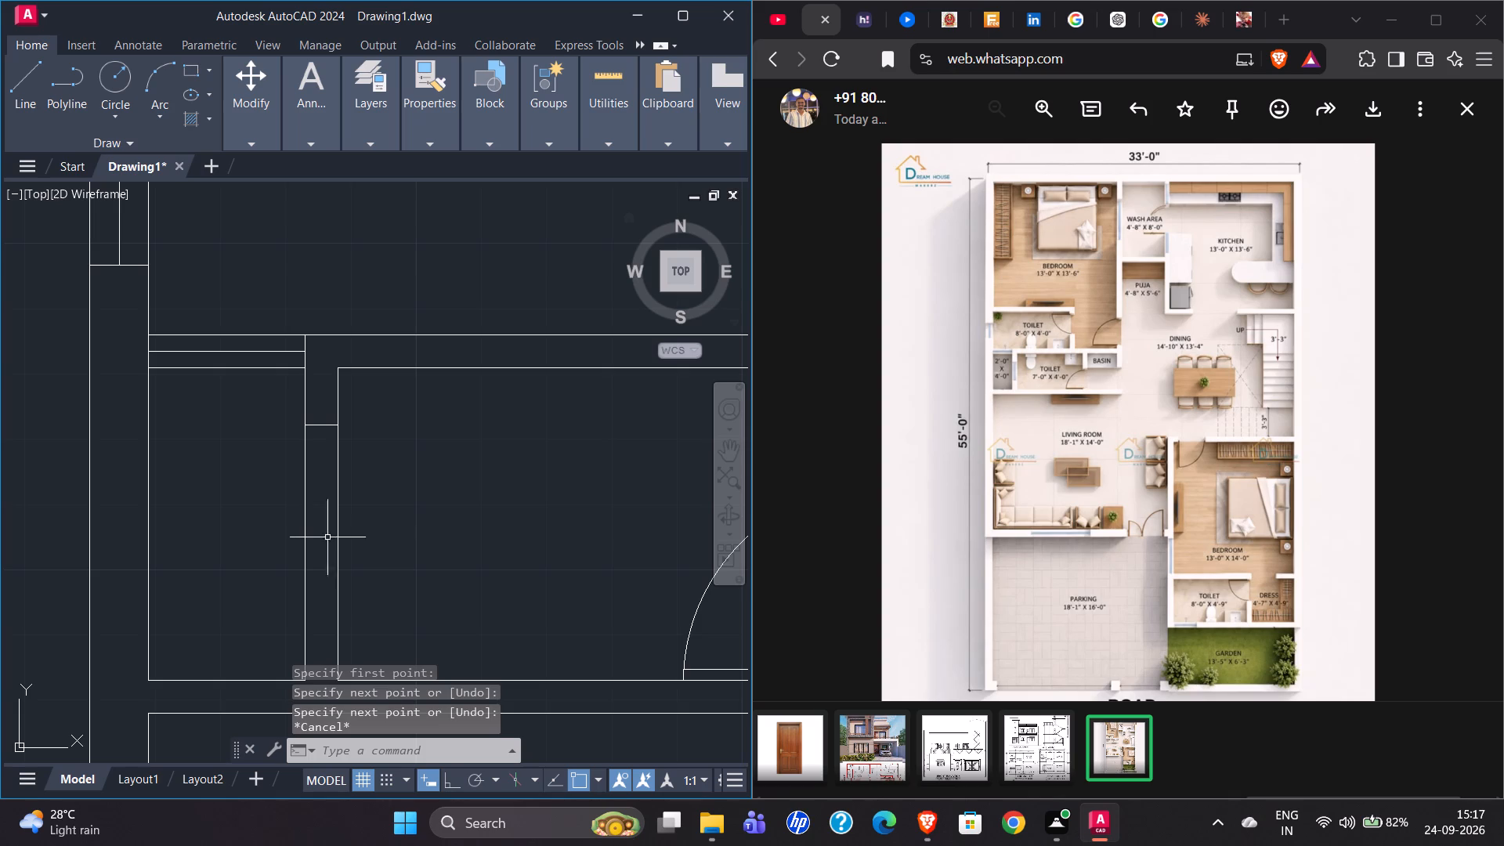
{"action": "left_click", "coordinate": [20, 89]}
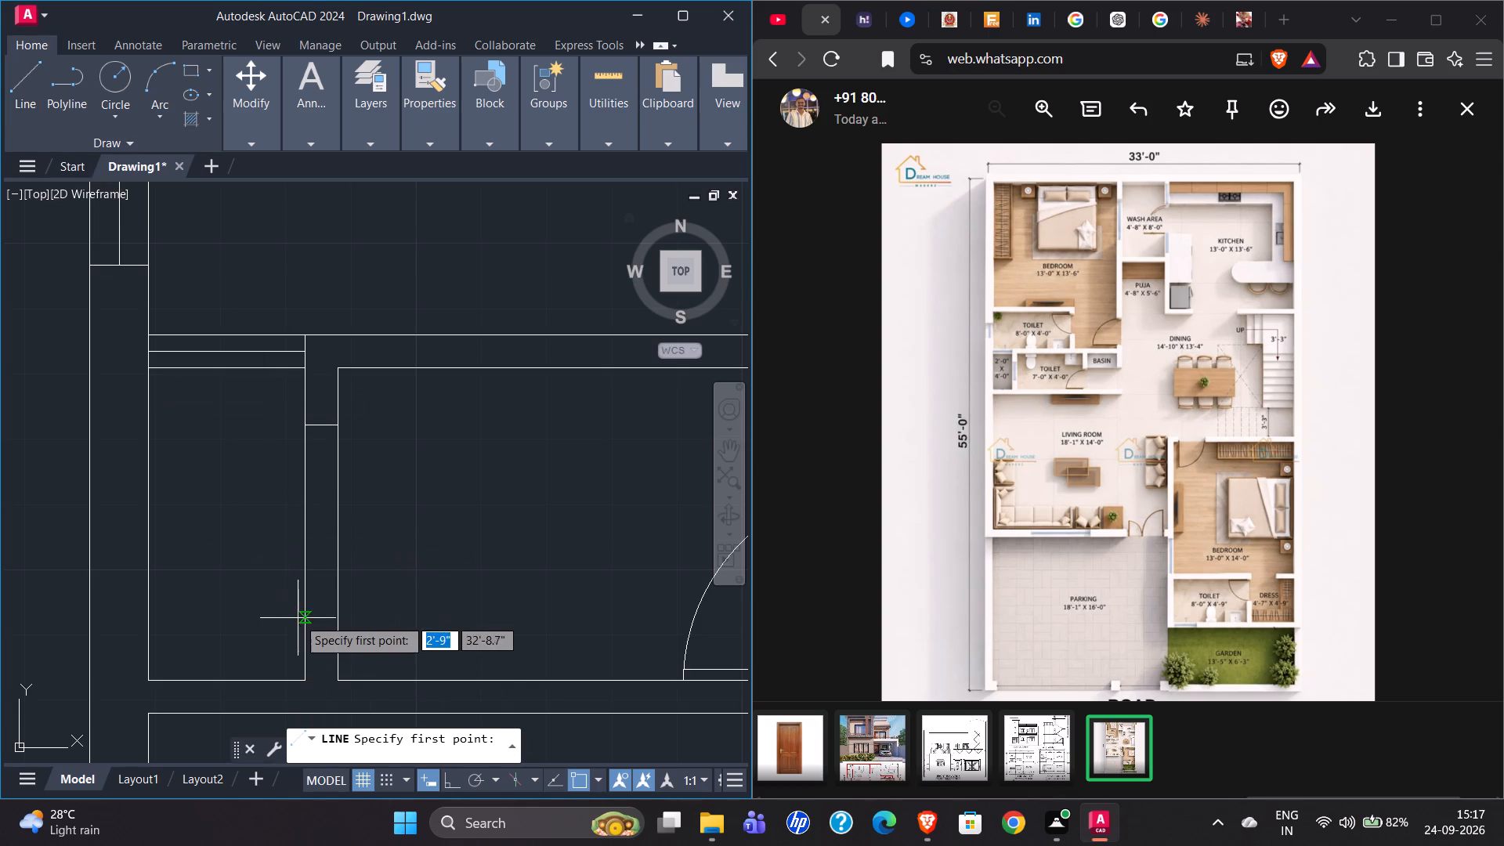
{"action": "left_click", "coordinate": [306, 599]}
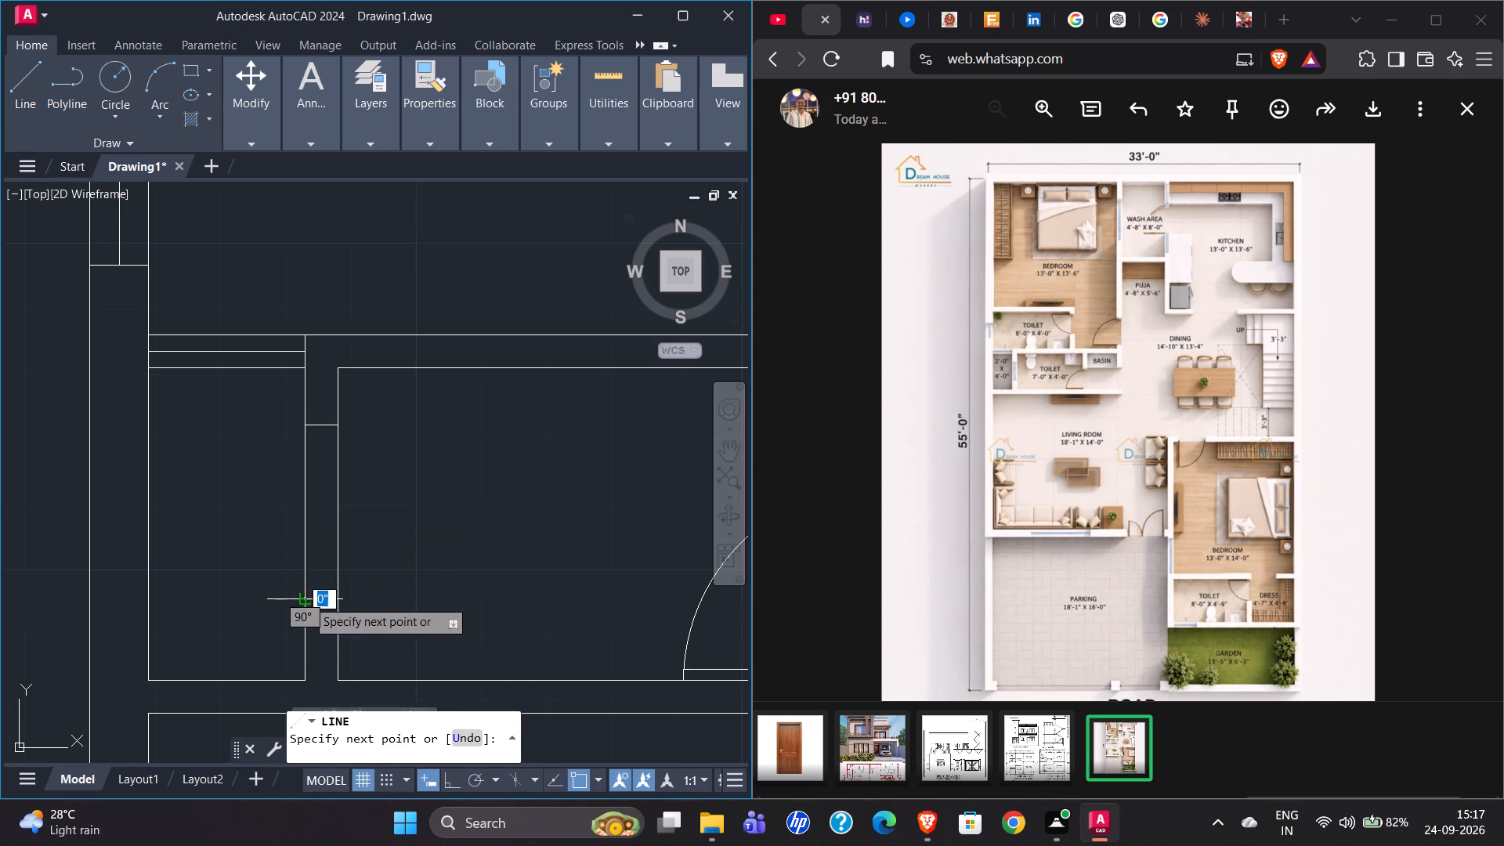
{"action": "left_click", "coordinate": [342, 602]}
{"action": "key", "text": "Escape"}
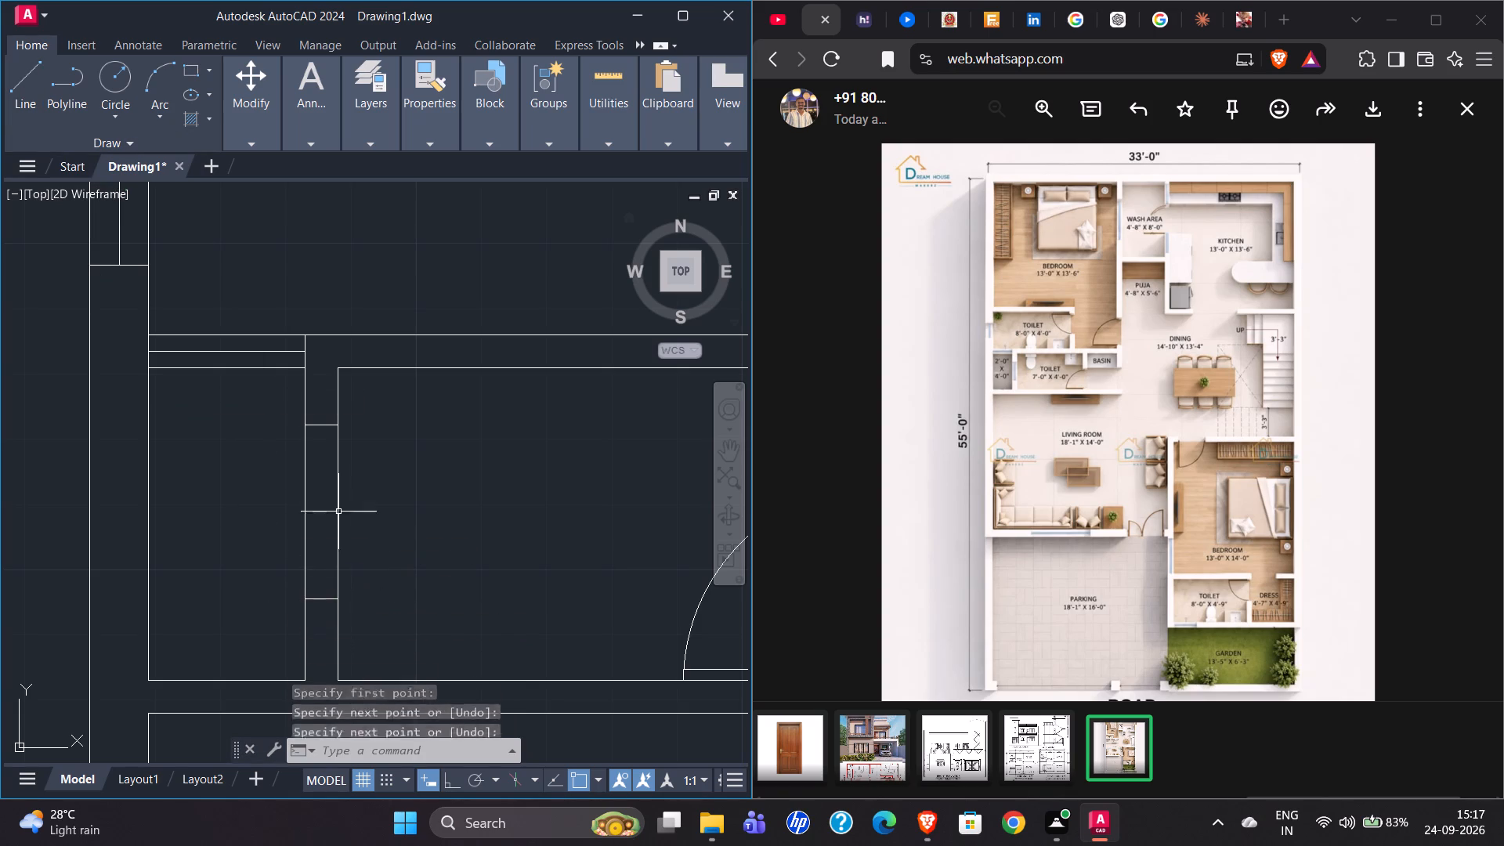
Draw the centre line between the midpoints of the end lines of the window between the duct and the toilet.
{"action": "left_click", "coordinate": [35, 77]}
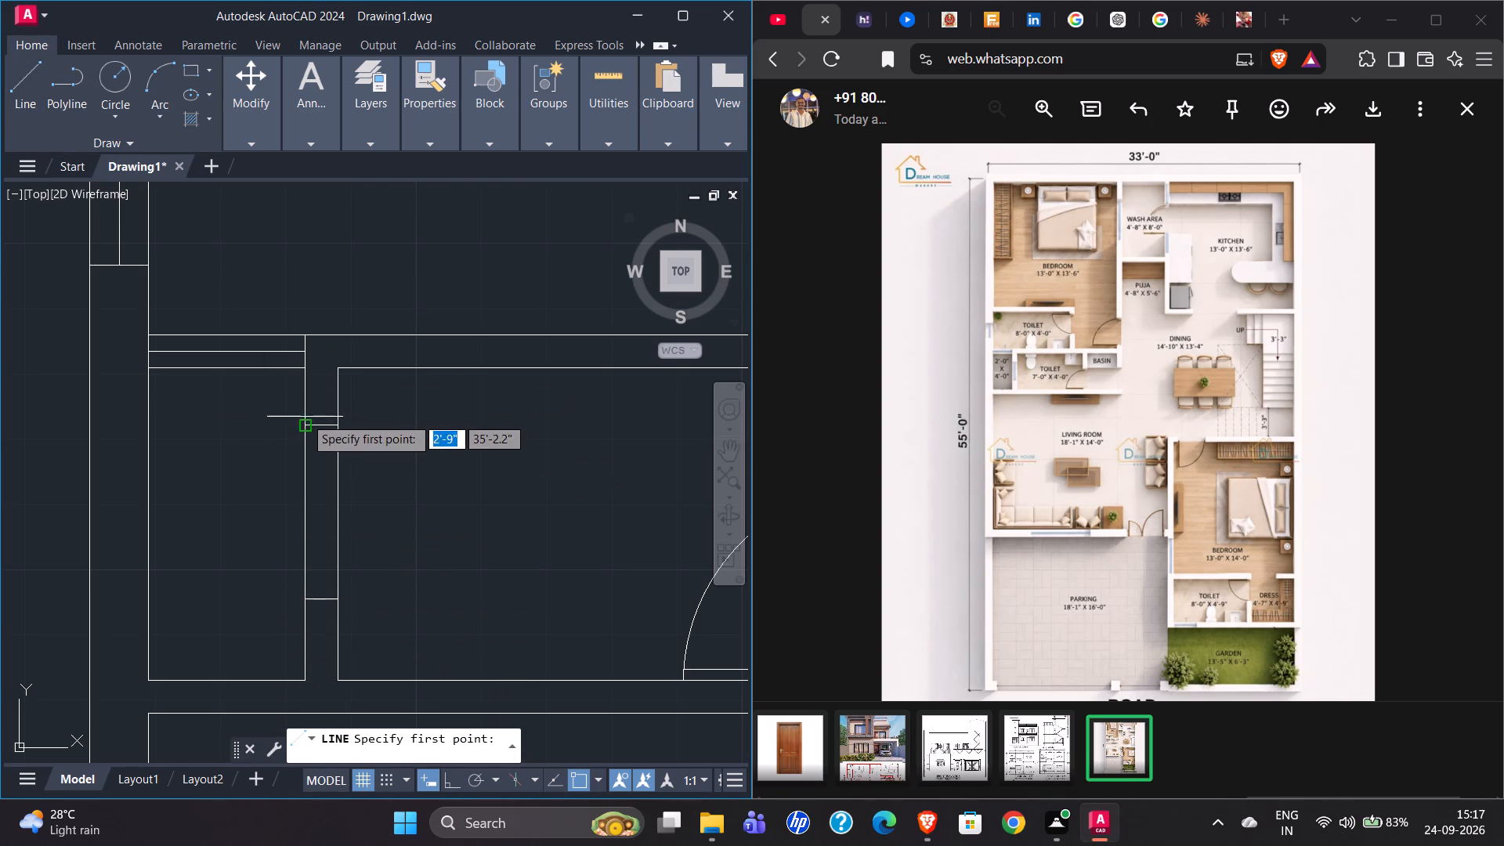
{"action": "left_click", "coordinate": [326, 422]}
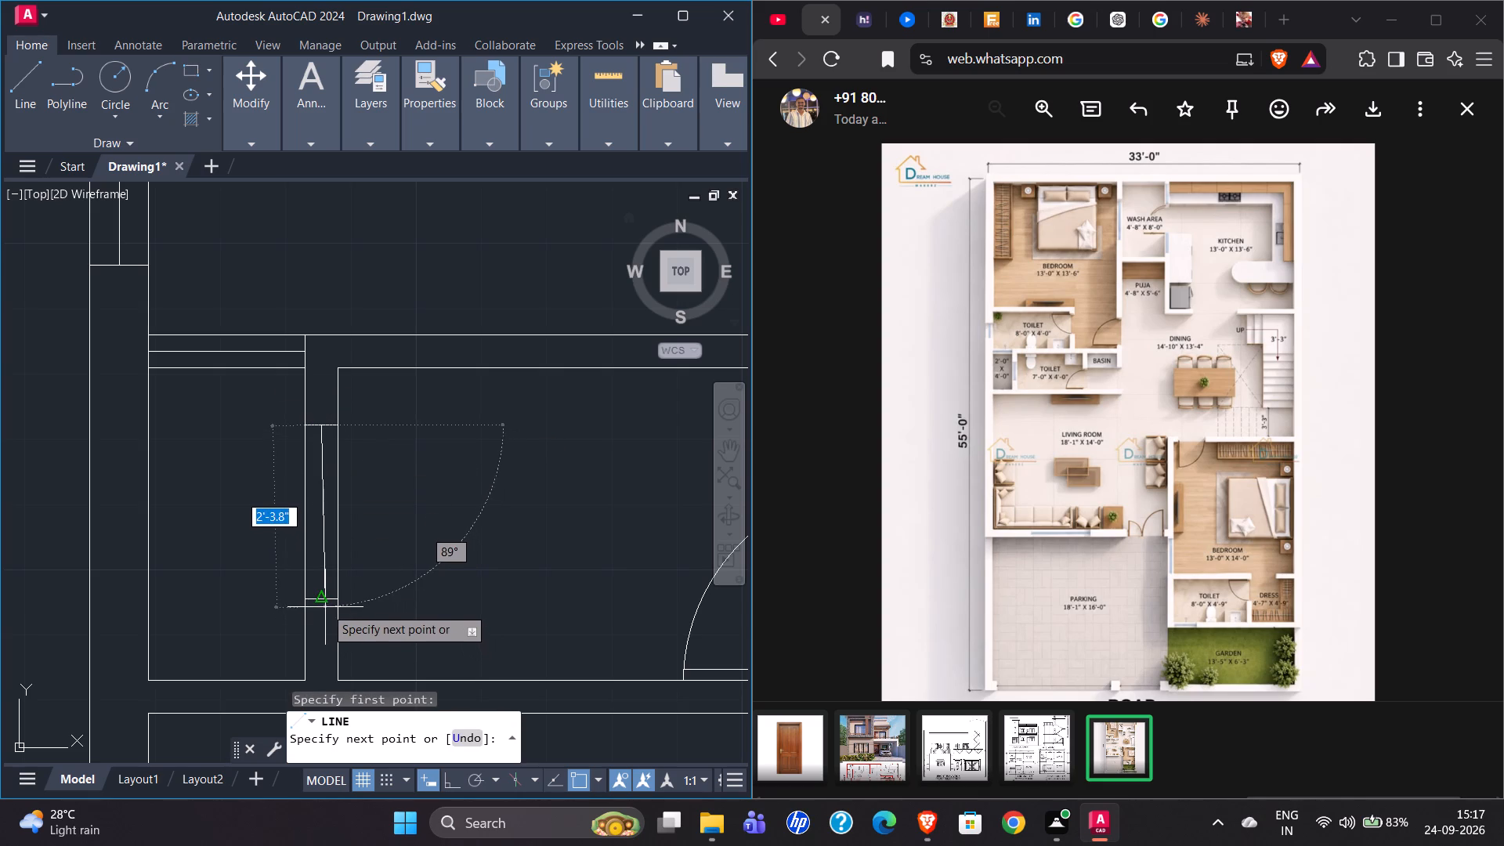
{"action": "left_click", "coordinate": [323, 602]}
{"action": "key", "text": "Escape"}
Draw two window end lines about 7'-3" apart across the living room's south wall, west of the double door.
{"action": "scroll", "coordinate": [167, 417], "scroll_direction": "down", "scroll_amount": 2}
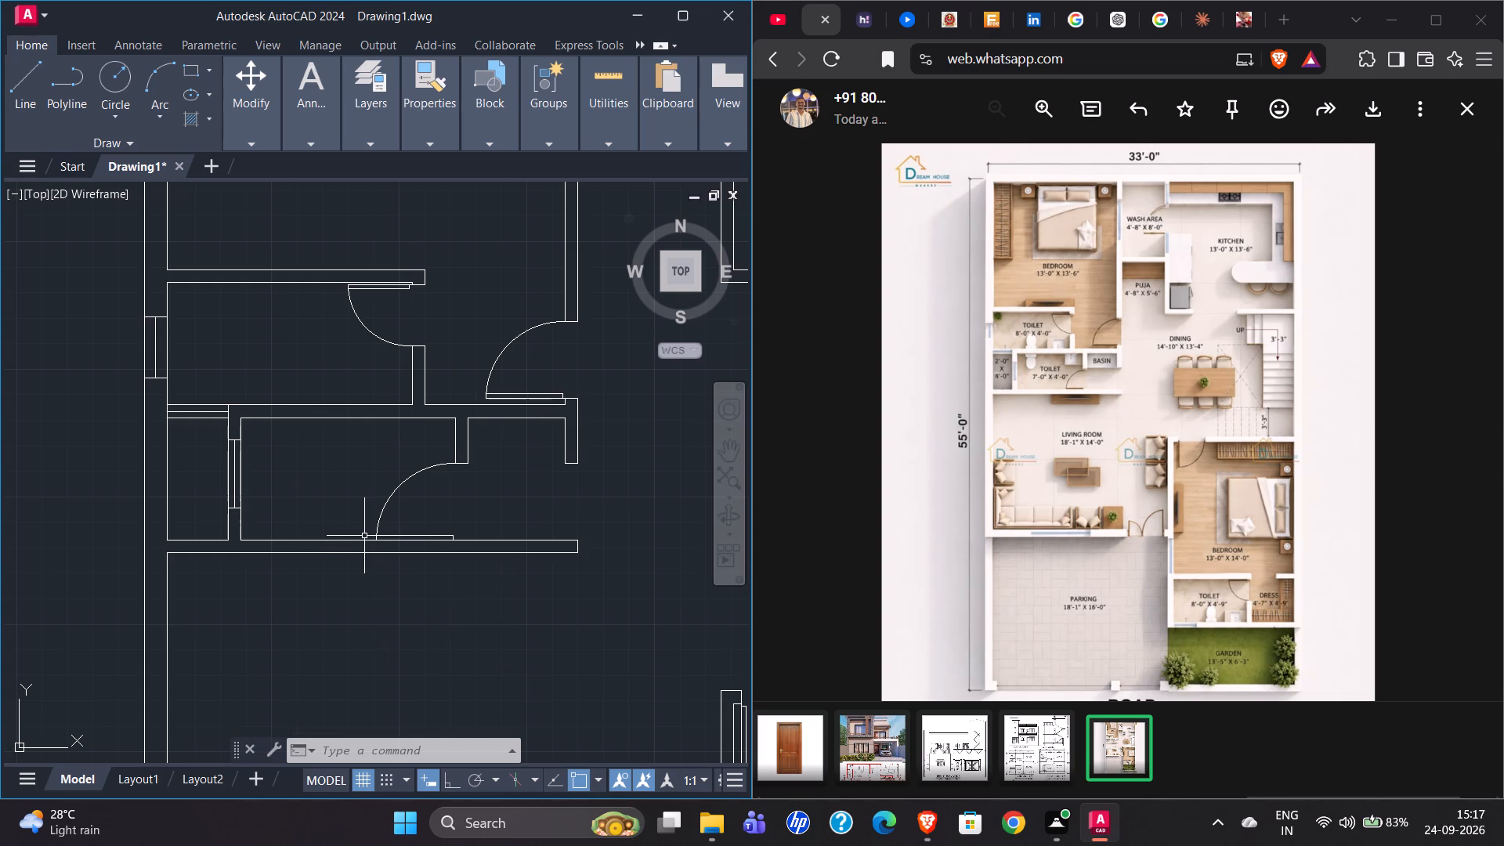
{"action": "scroll", "coordinate": [248, 493], "scroll_direction": "down", "scroll_amount": 1}
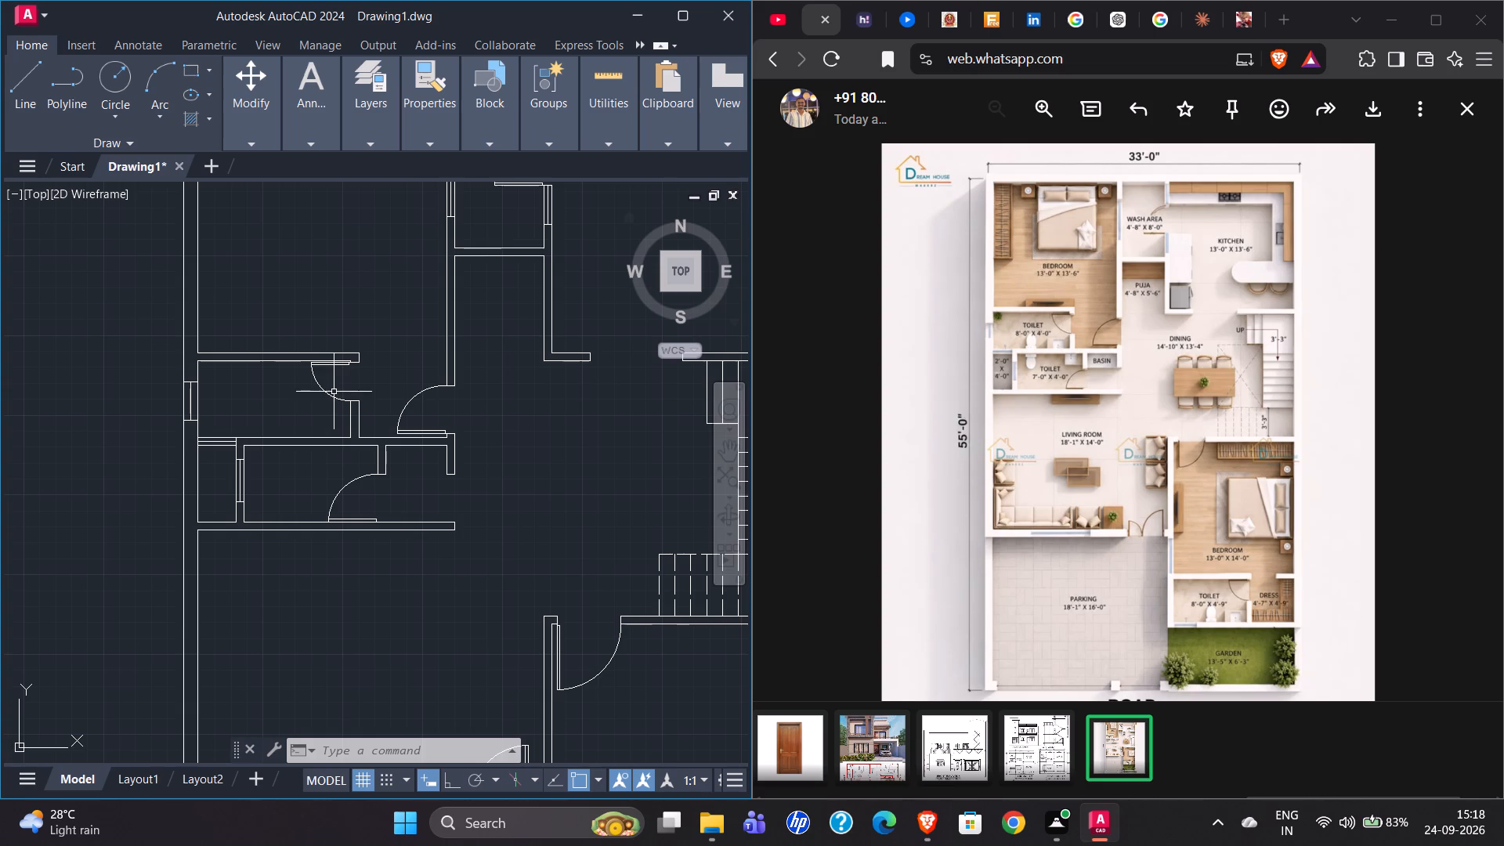
{"action": "scroll", "coordinate": [314, 315], "scroll_direction": "down", "scroll_amount": 2}
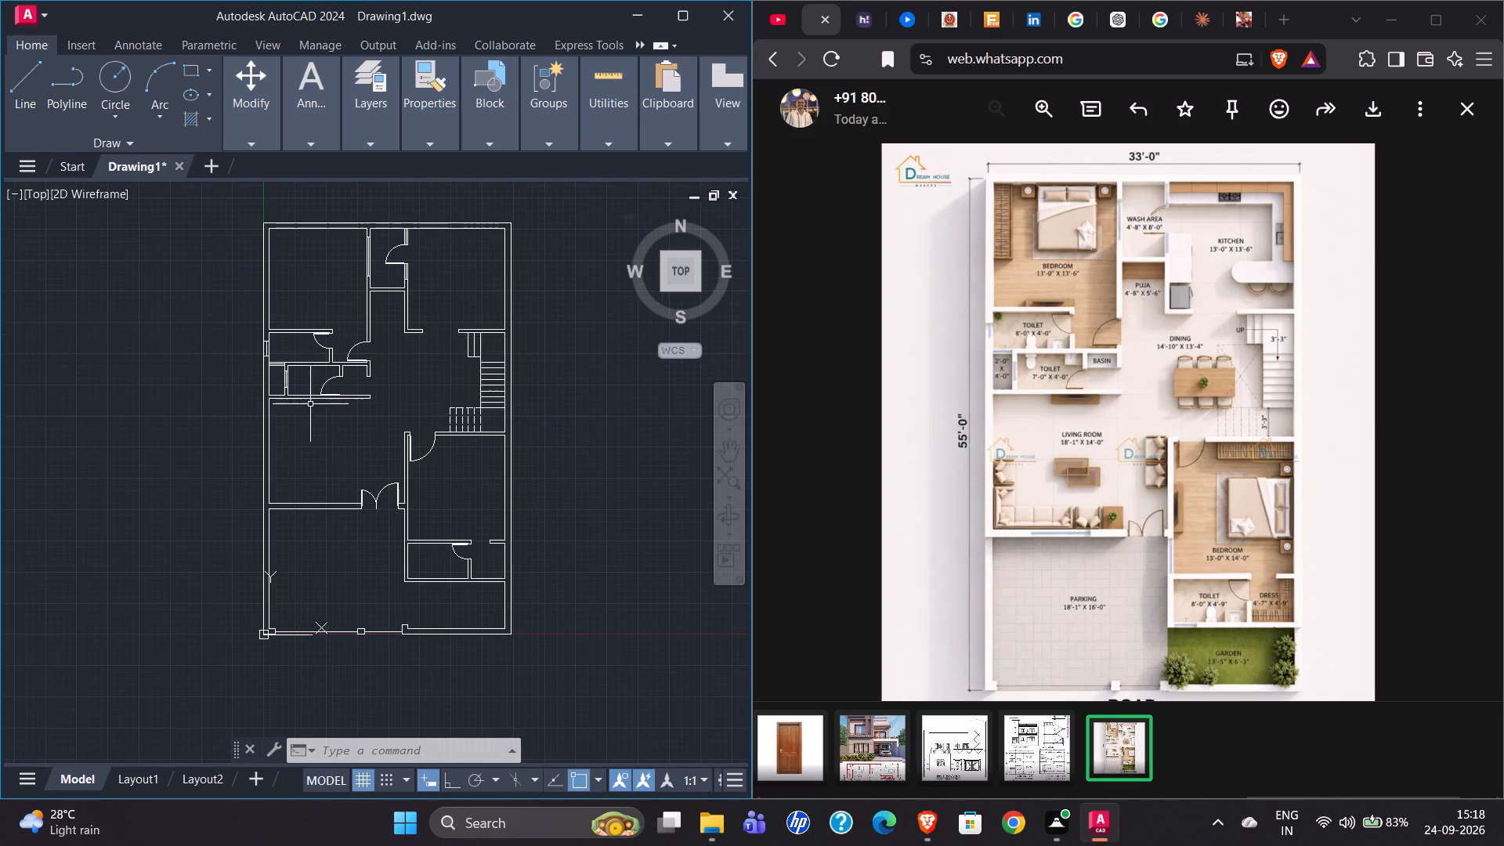
{"action": "scroll", "coordinate": [321, 512], "scroll_direction": "up", "scroll_amount": 3}
{"action": "left_click", "coordinate": [26, 122]}
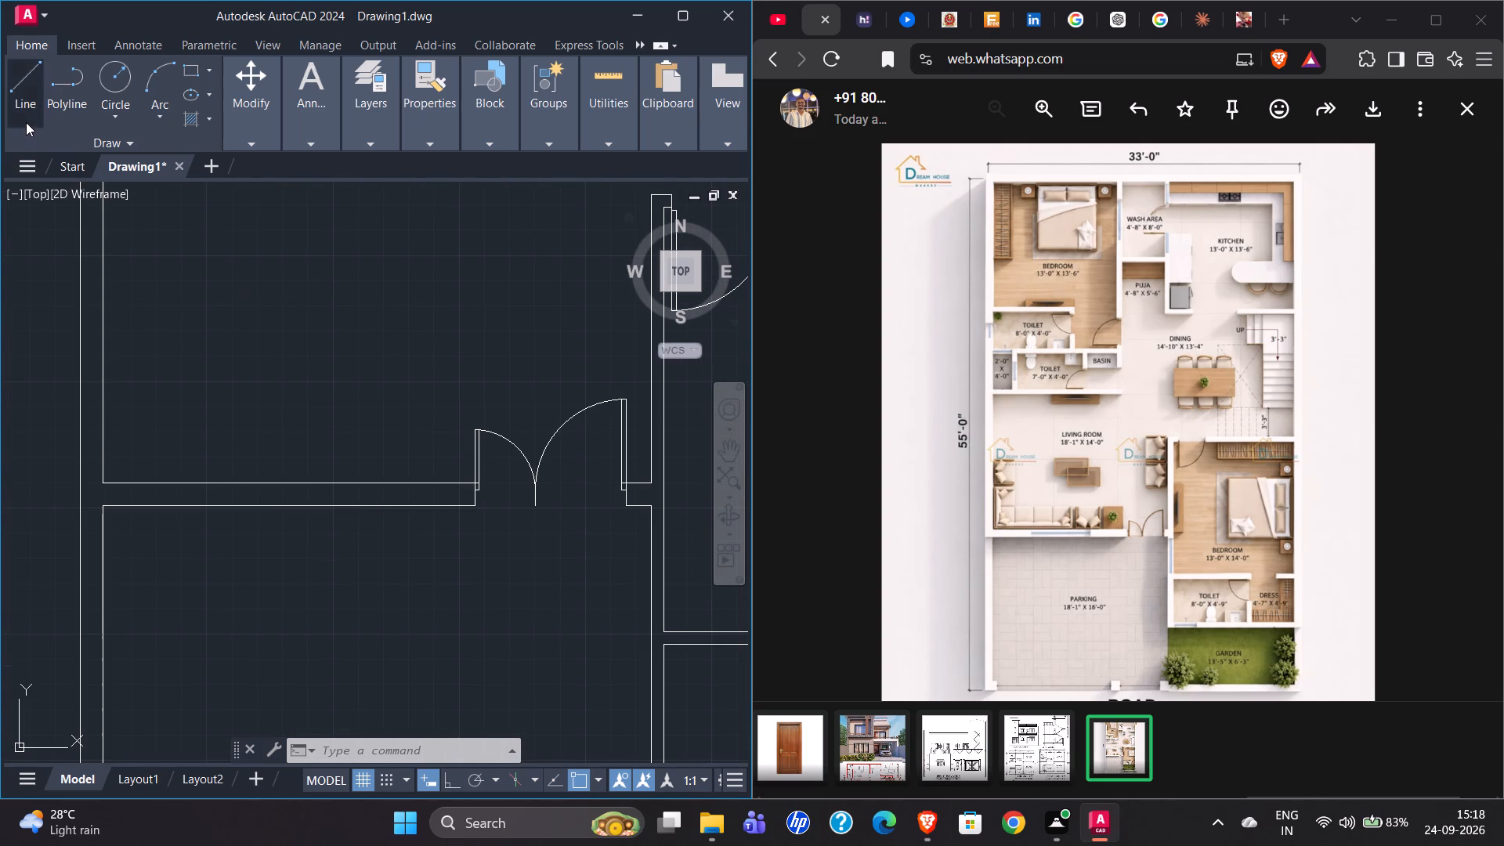
{"action": "left_click", "coordinate": [187, 482]}
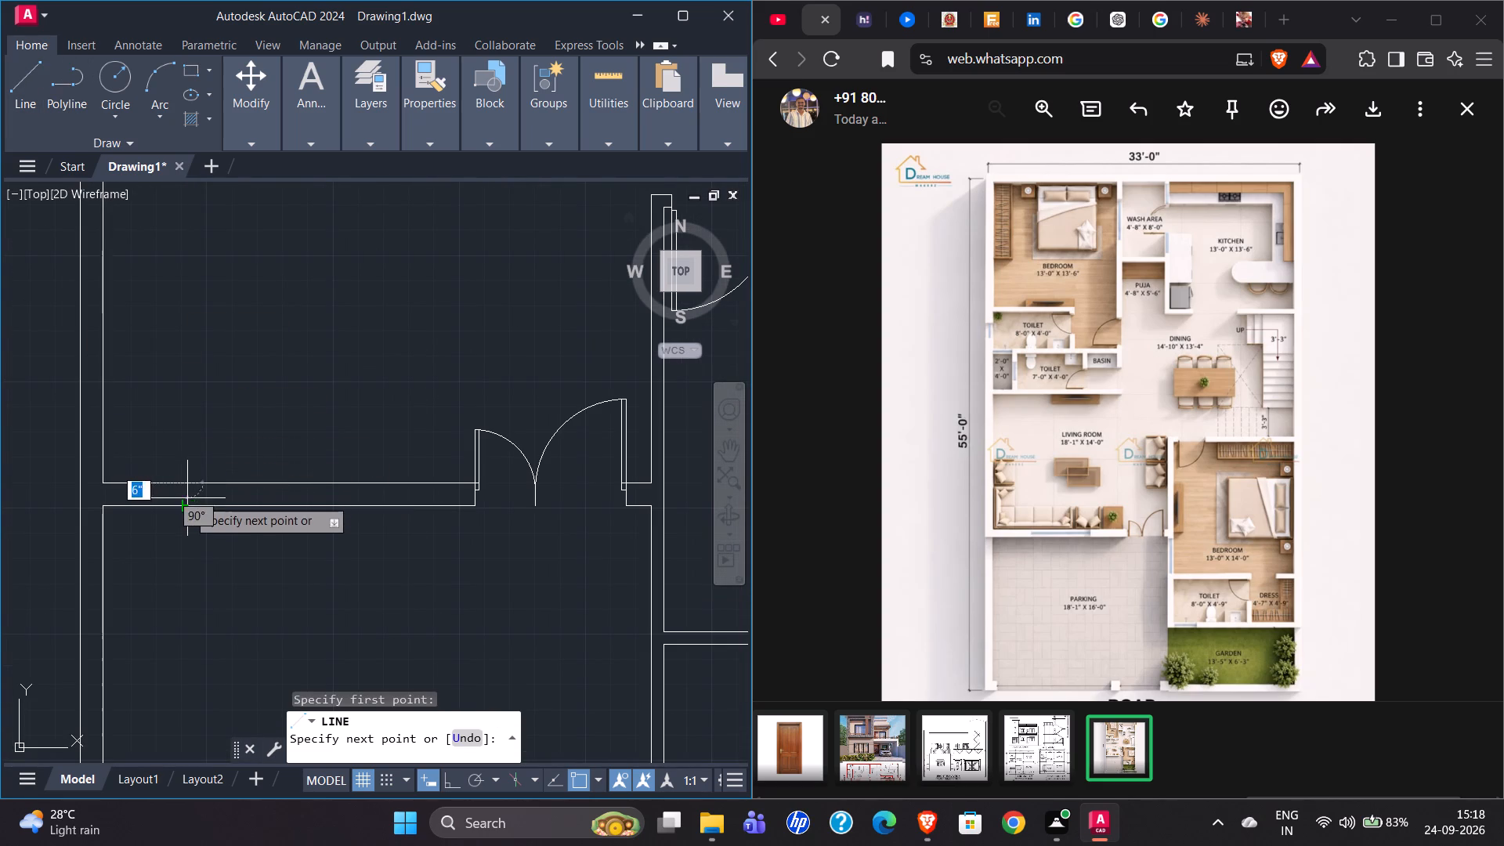
{"action": "left_click", "coordinate": [187, 502]}
{"action": "key", "text": "Escape"}
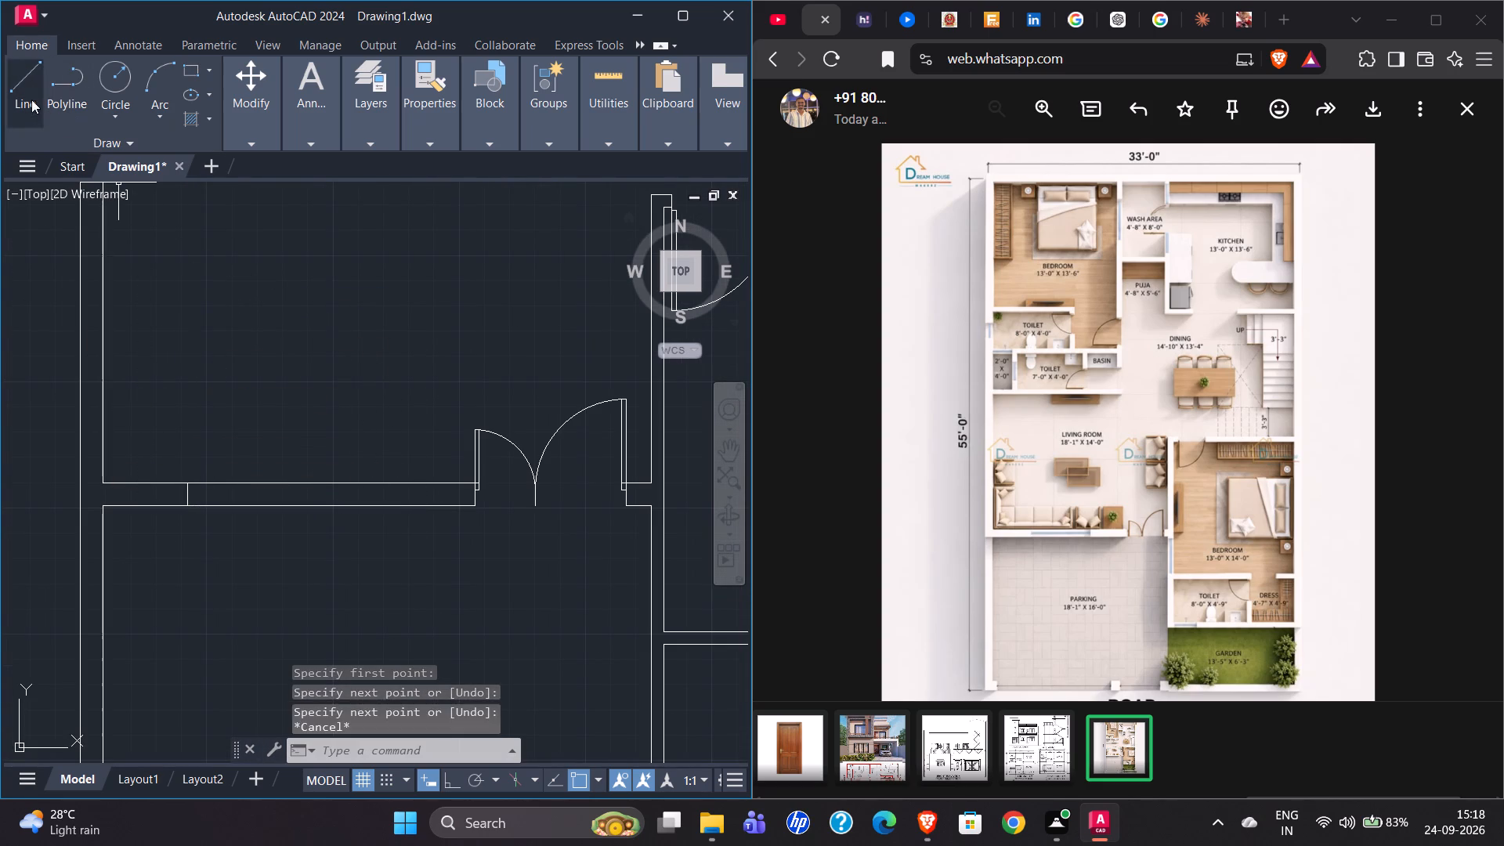
{"action": "left_click", "coordinate": [31, 99]}
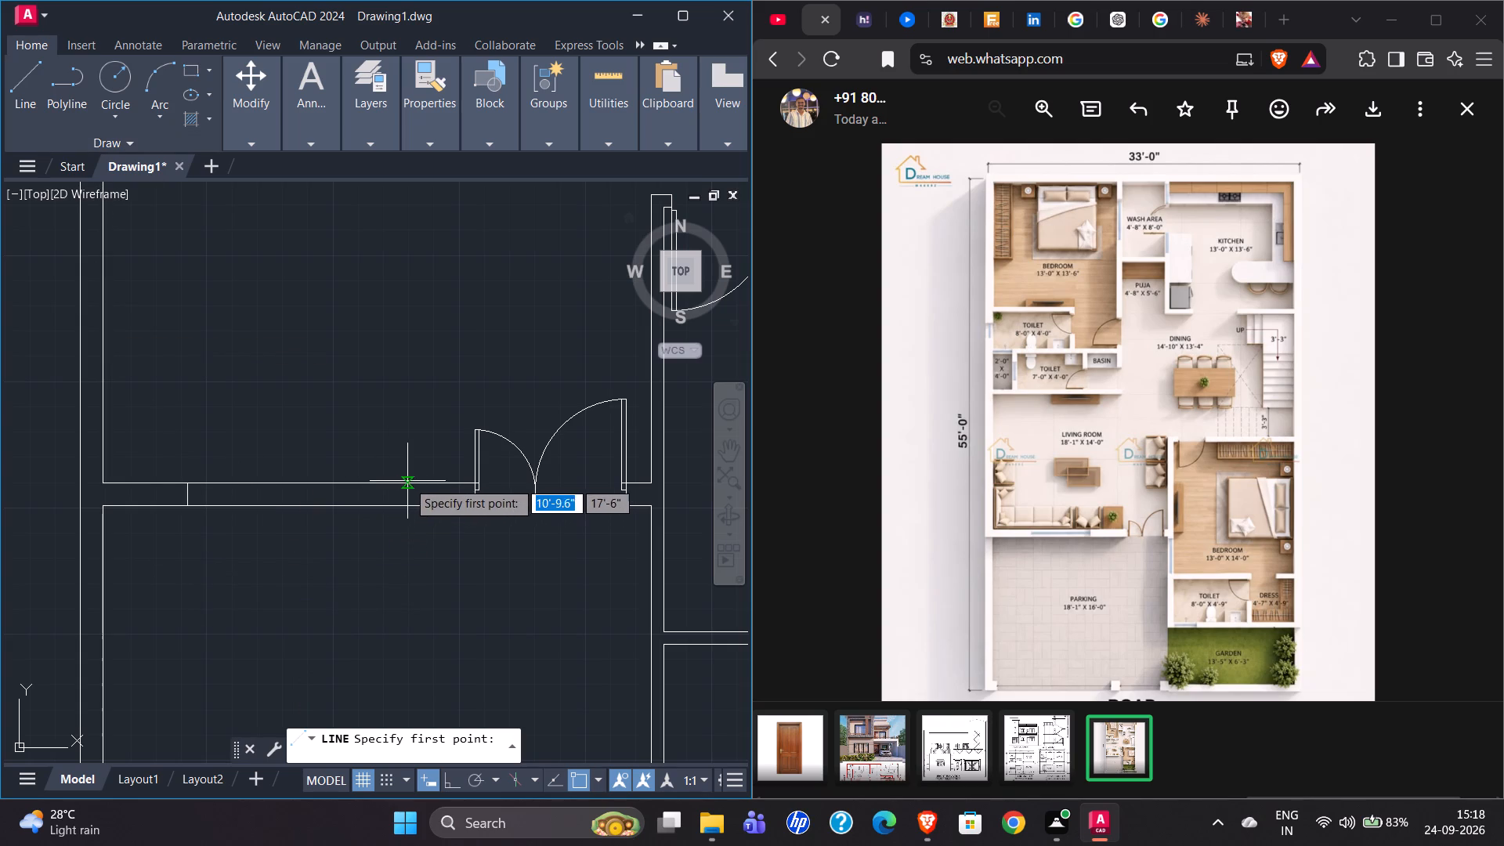
{"action": "left_click", "coordinate": [407, 481]}
{"action": "left_click", "coordinate": [408, 510]}
{"action": "key", "text": "Escape"}
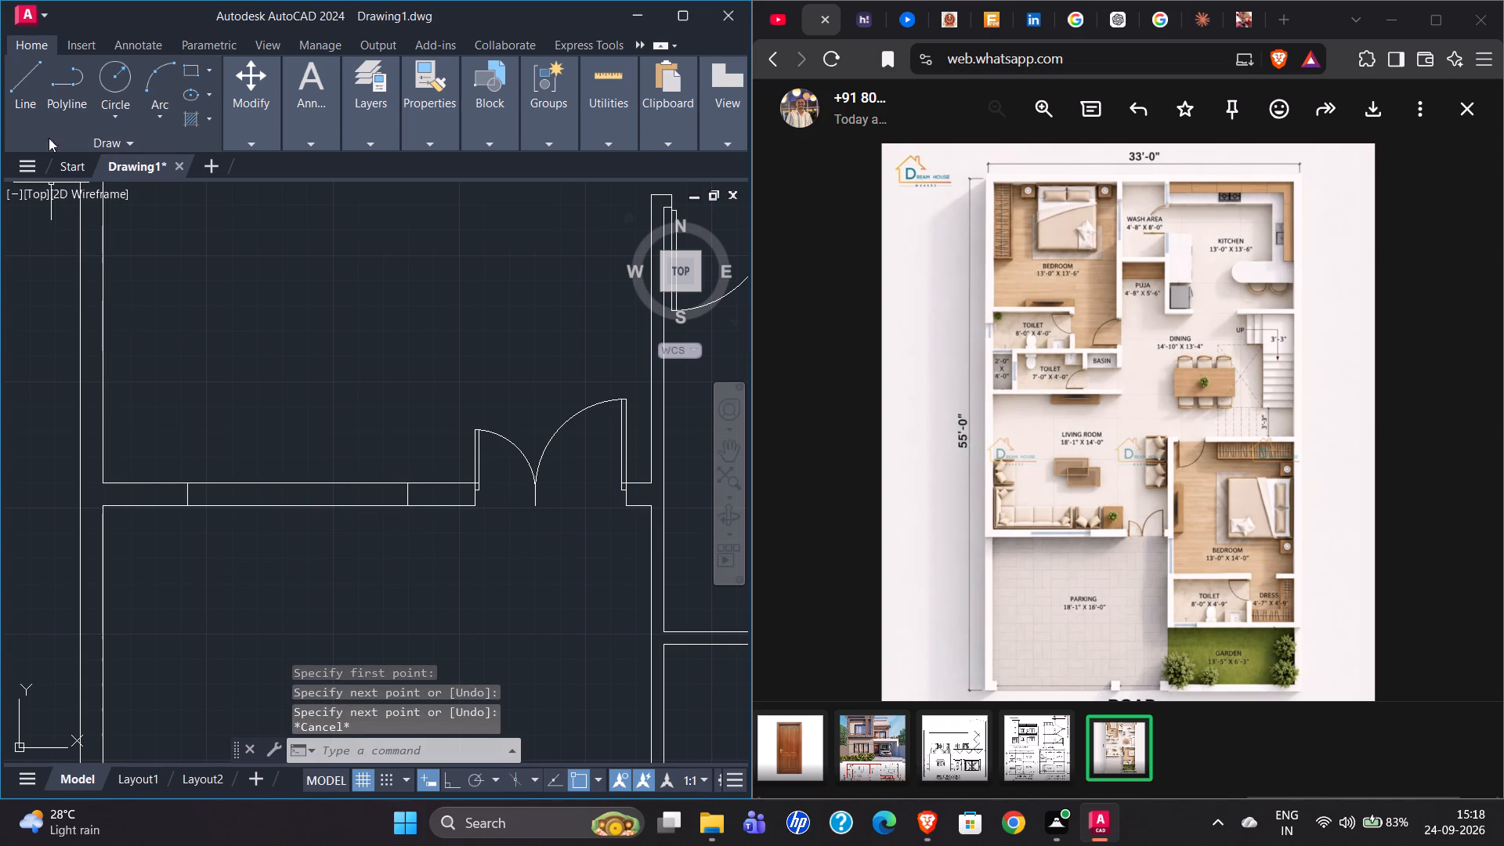
Draw the living room window's centre line between the midpoints of its two end lines.
{"action": "left_click", "coordinate": [22, 81]}
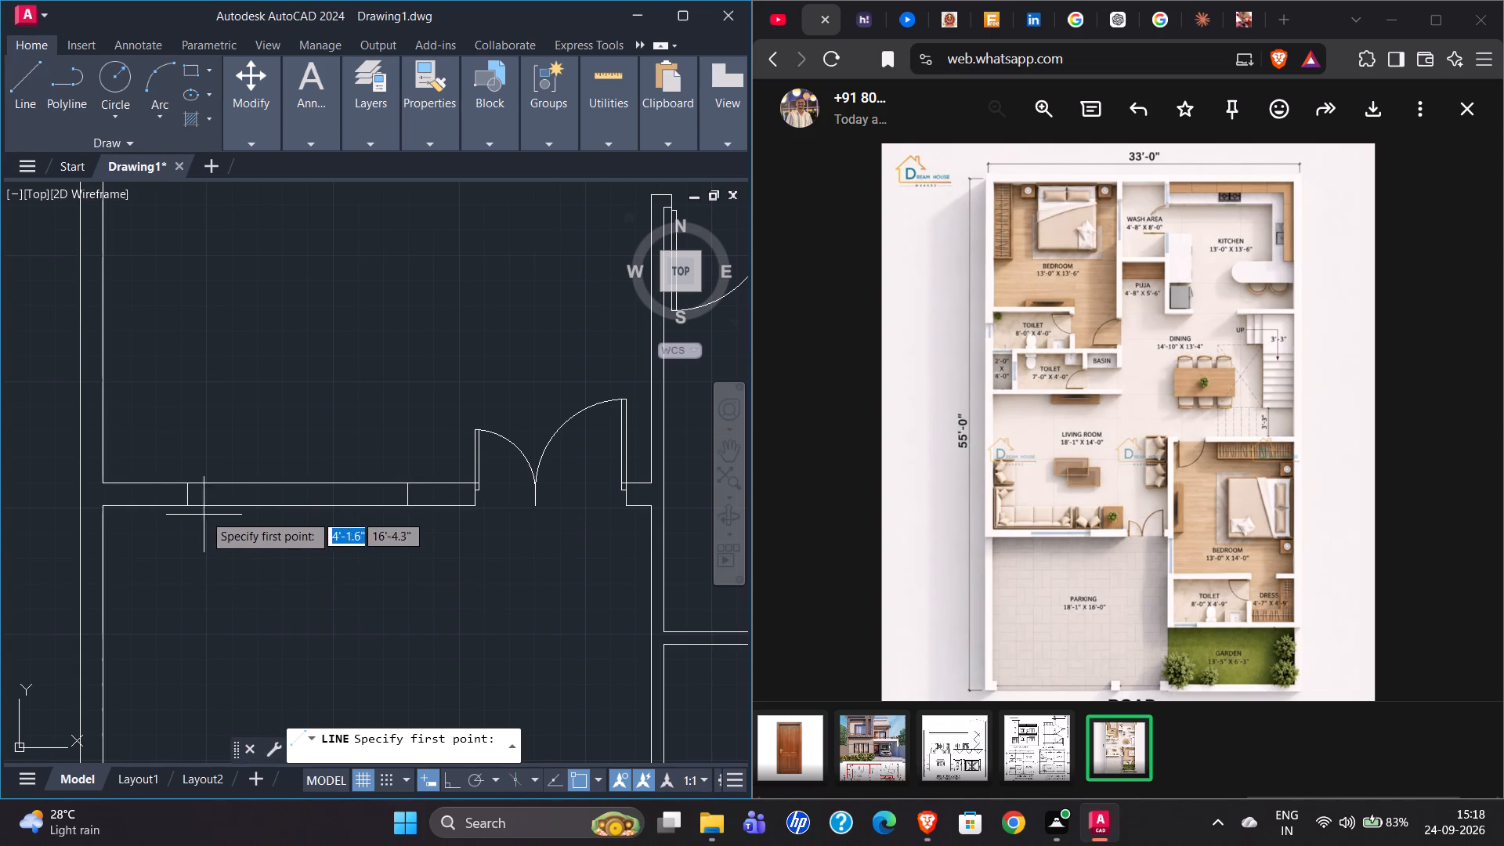
{"action": "left_click", "coordinate": [191, 493]}
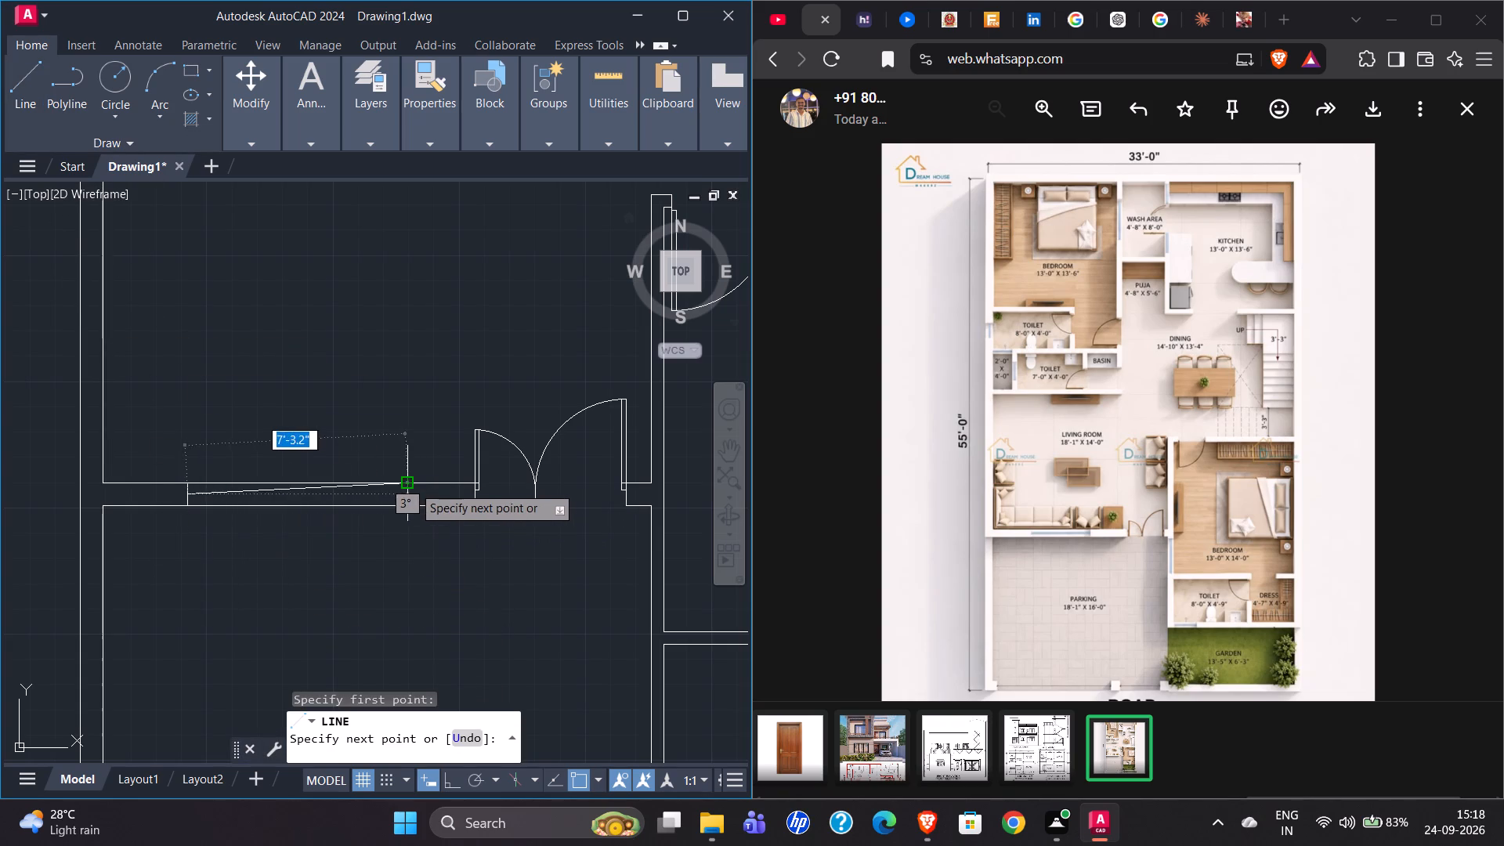
{"action": "left_click", "coordinate": [409, 489]}
{"action": "key", "text": "Escape"}
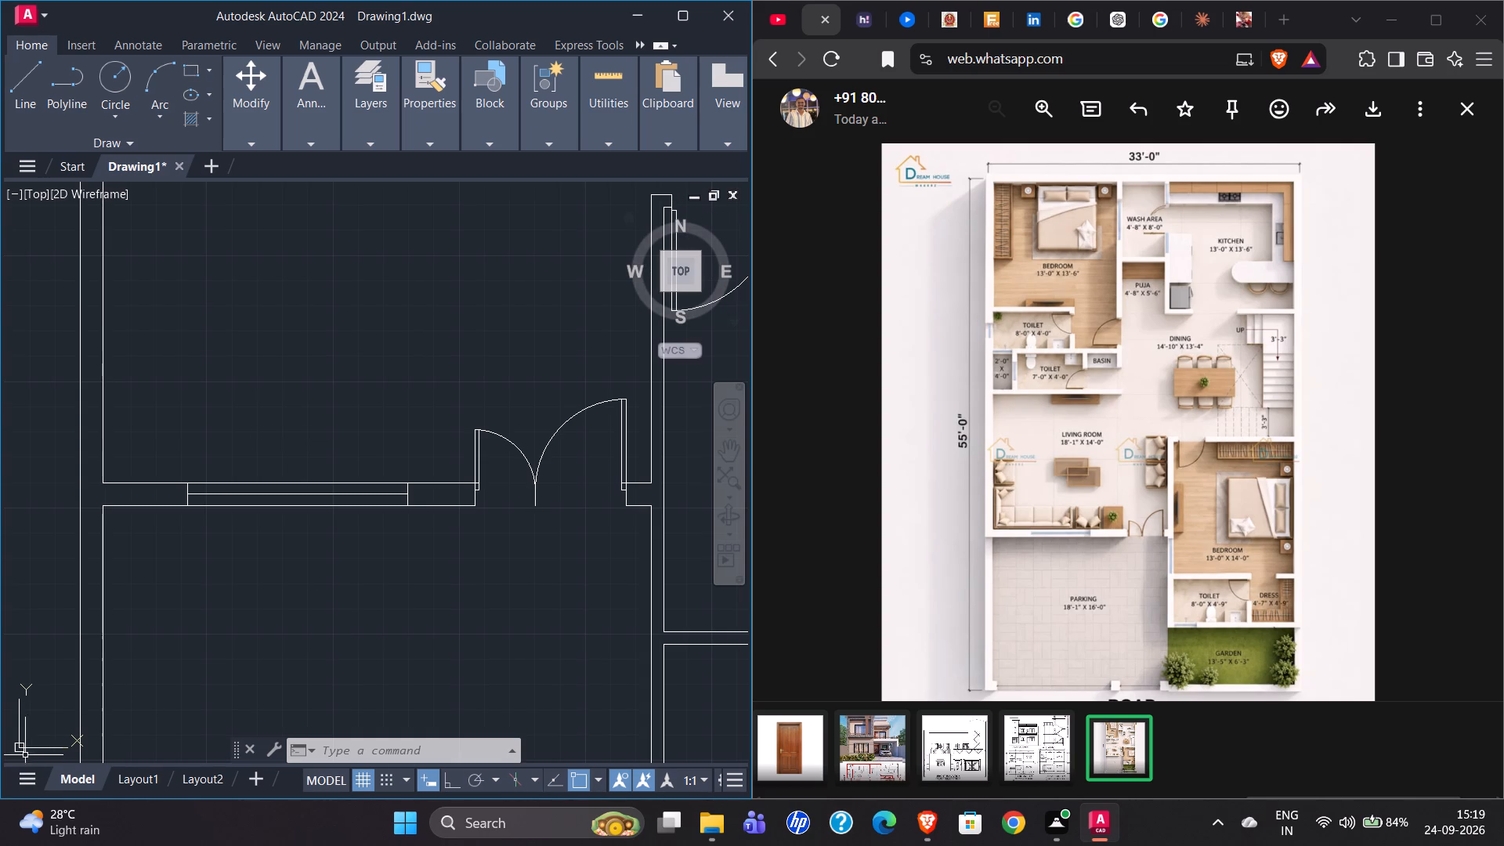
Draw two window end lines about 3'-5" apart across the 13'-0" by 14'-0" bedroom's west wall, just north of its toilet.
{"action": "scroll", "coordinate": [140, 572], "scroll_direction": "down", "scroll_amount": 1}
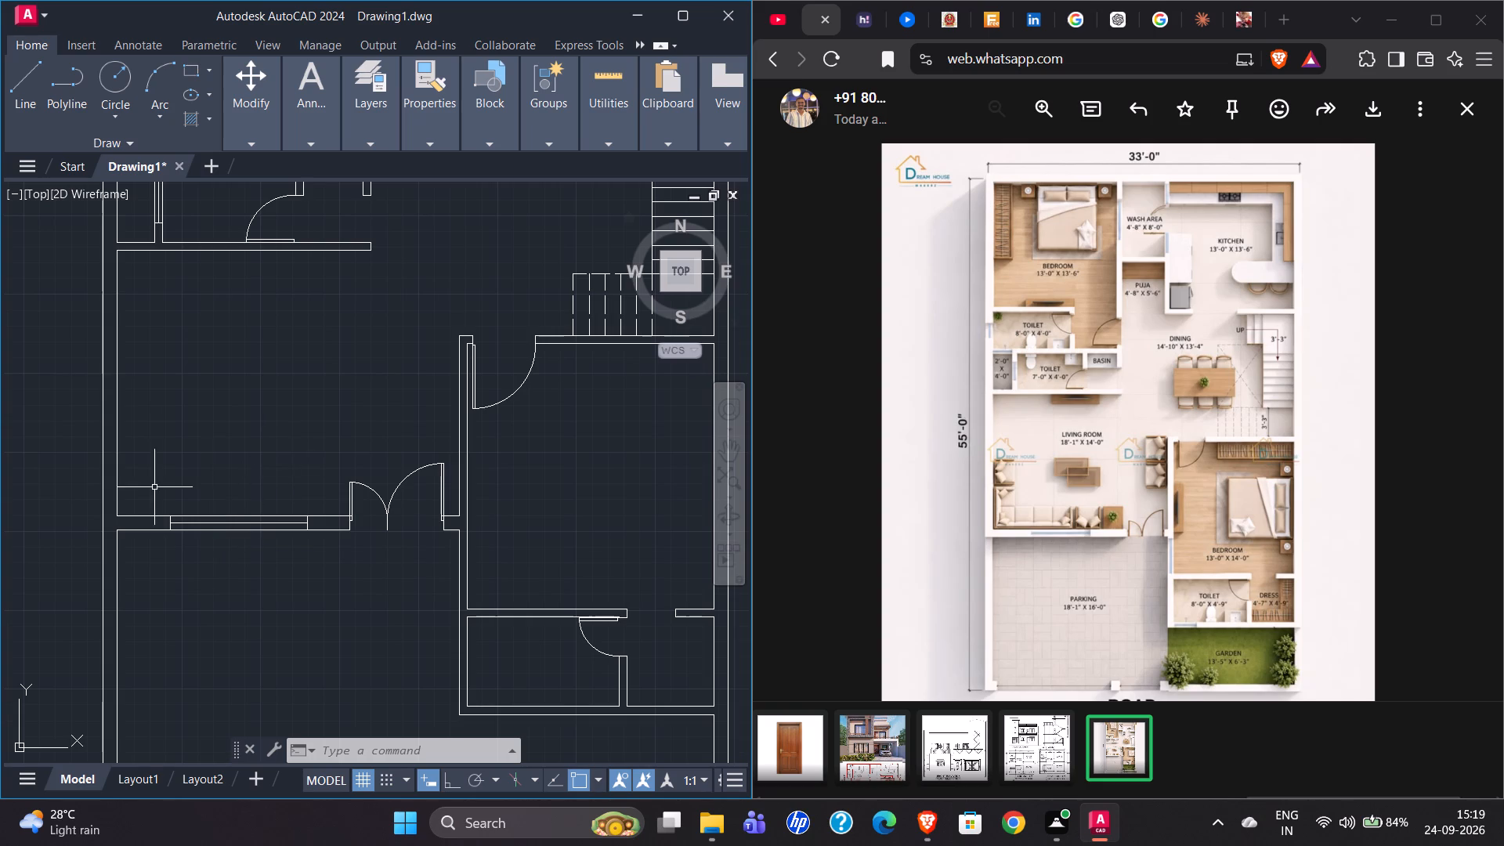
{"action": "scroll", "coordinate": [131, 573], "scroll_direction": "down", "scroll_amount": 2}
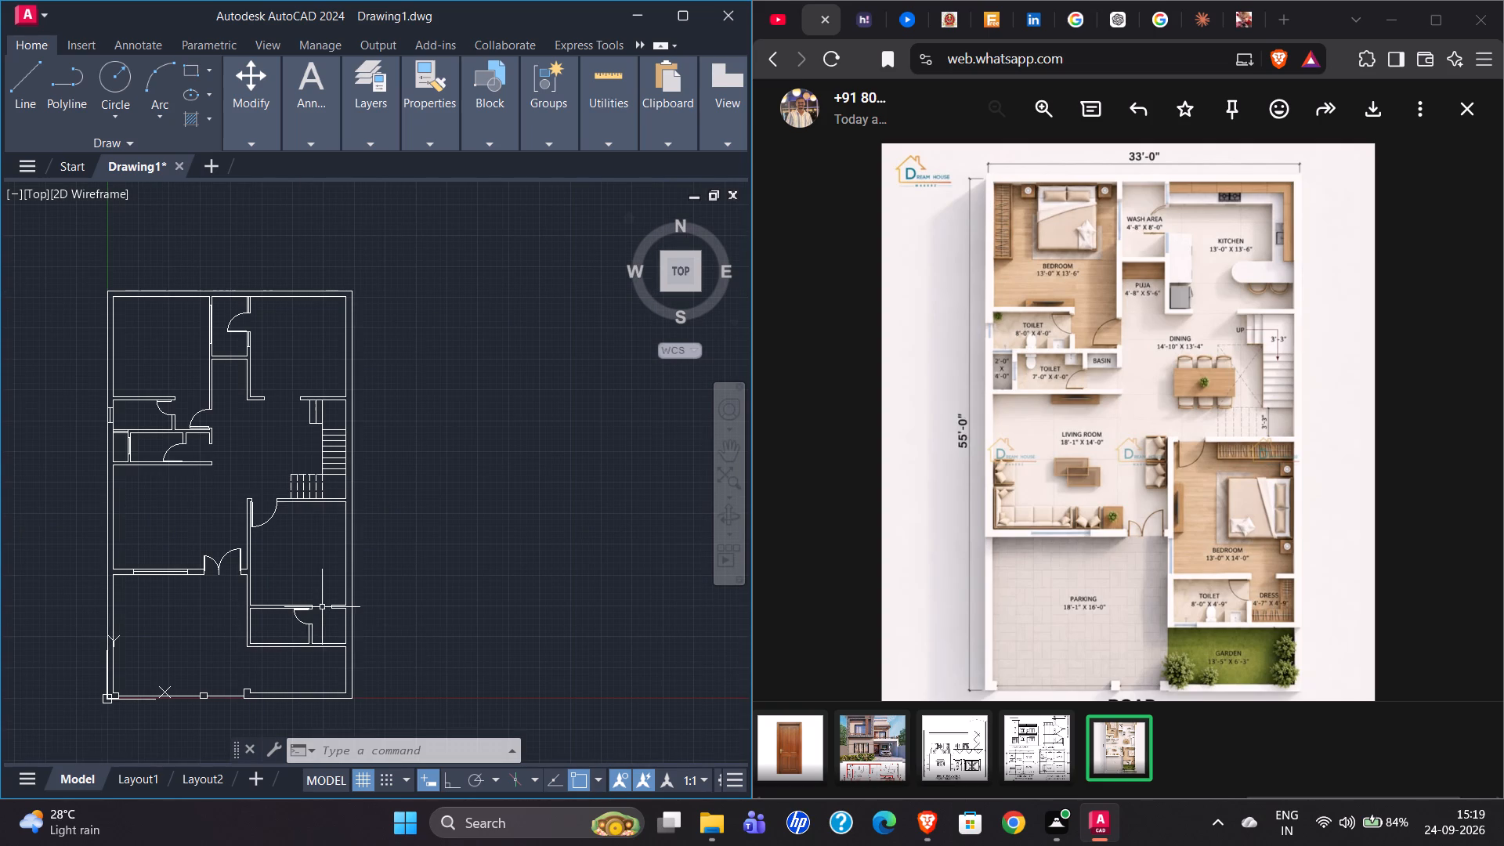
{"action": "scroll", "coordinate": [277, 644], "scroll_direction": "up", "scroll_amount": 4}
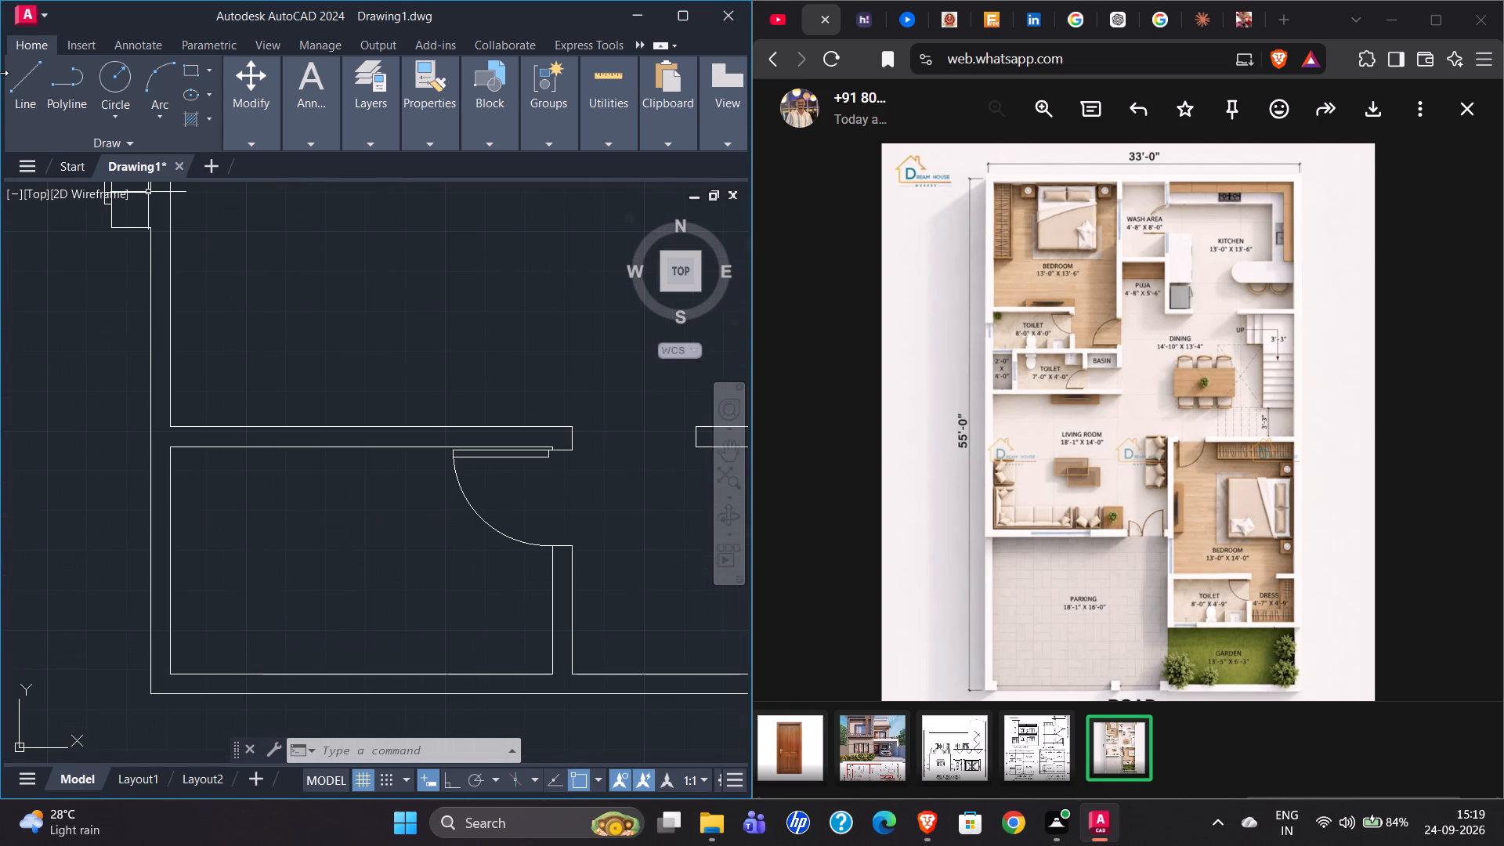
{"action": "left_click", "coordinate": [12, 80]}
{"action": "scroll", "coordinate": [291, 462], "scroll_direction": "down", "scroll_amount": 1}
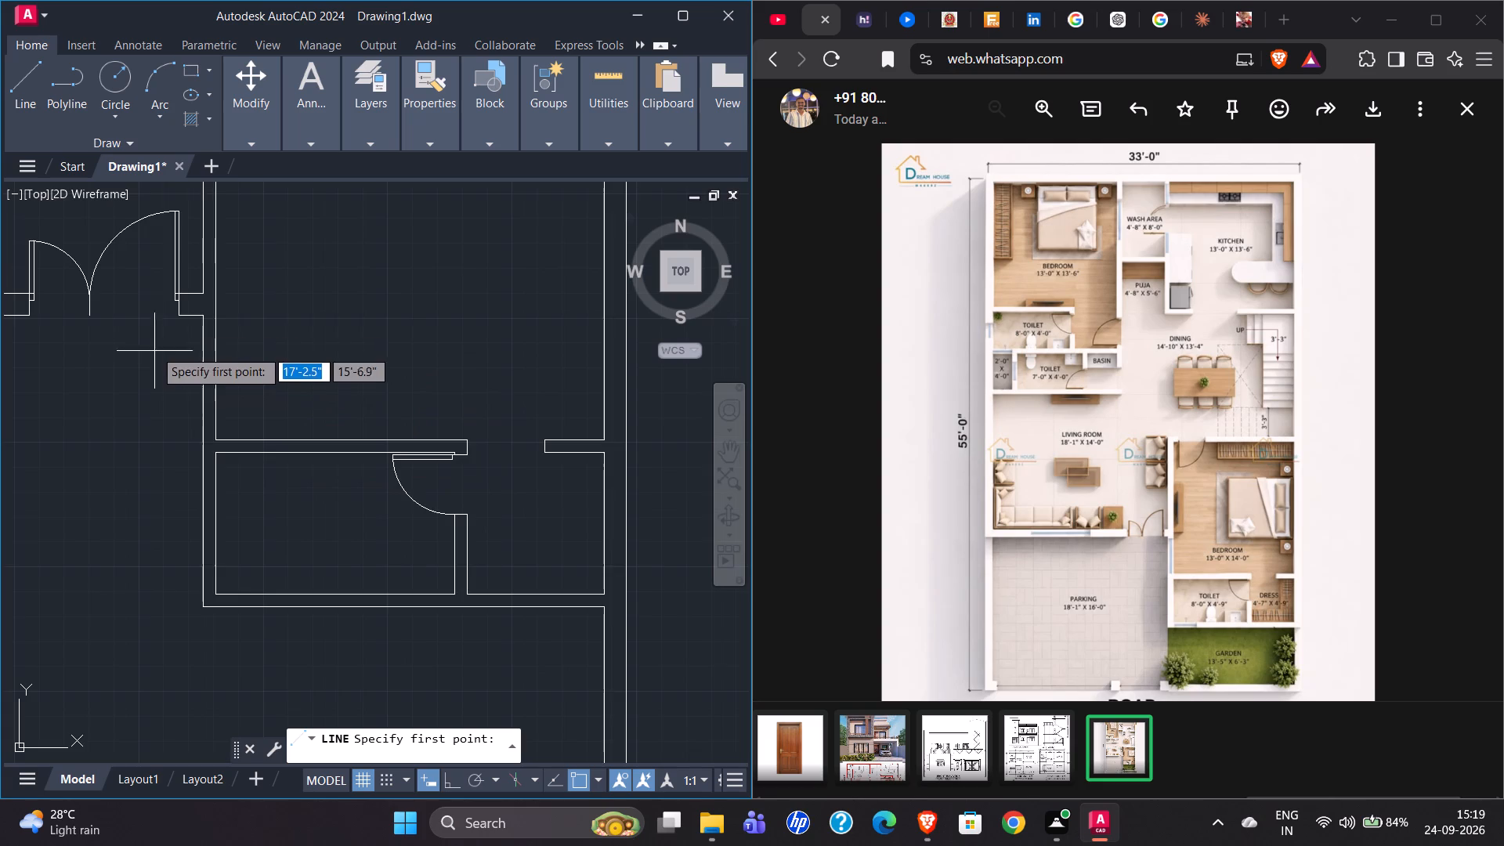
{"action": "scroll", "coordinate": [179, 308], "scroll_direction": "up", "scroll_amount": 1}
{"action": "left_click", "coordinate": [218, 342]}
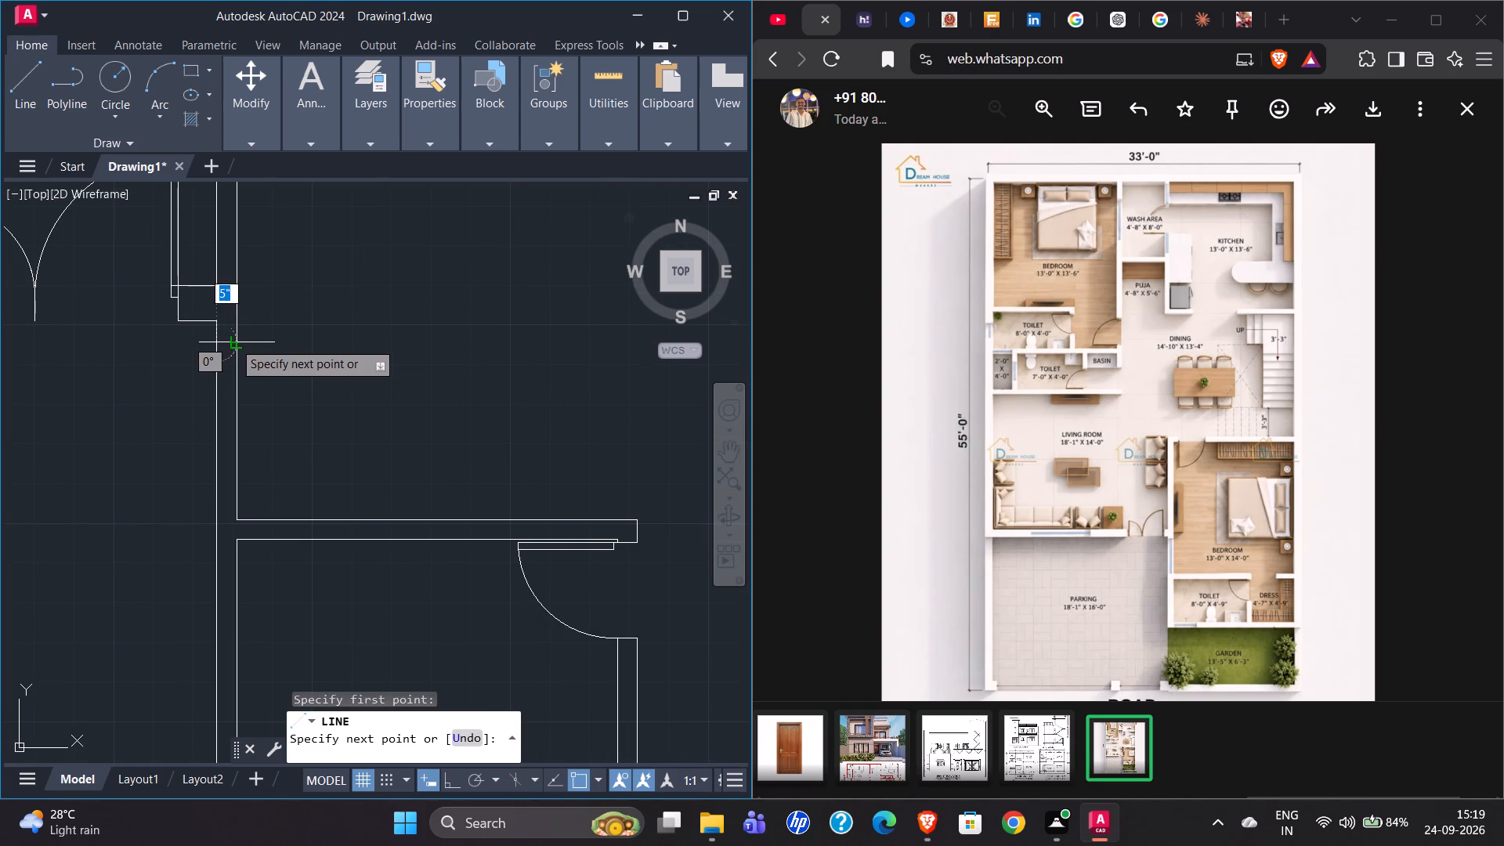
{"action": "left_click", "coordinate": [233, 342]}
{"action": "key", "text": "Escape"}
{"action": "left_click", "coordinate": [31, 114]}
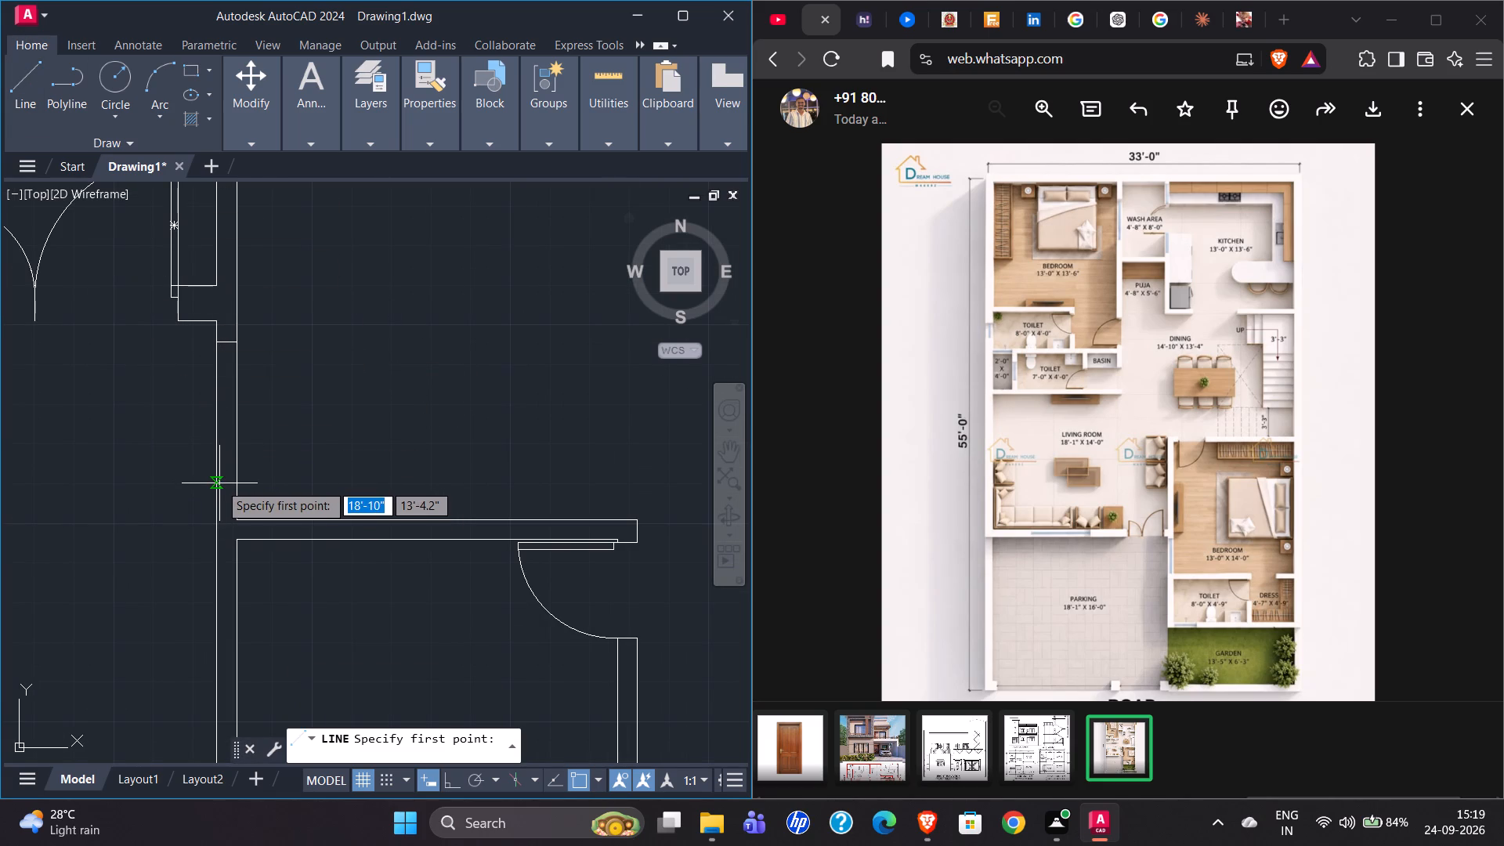
{"action": "left_click", "coordinate": [216, 504]}
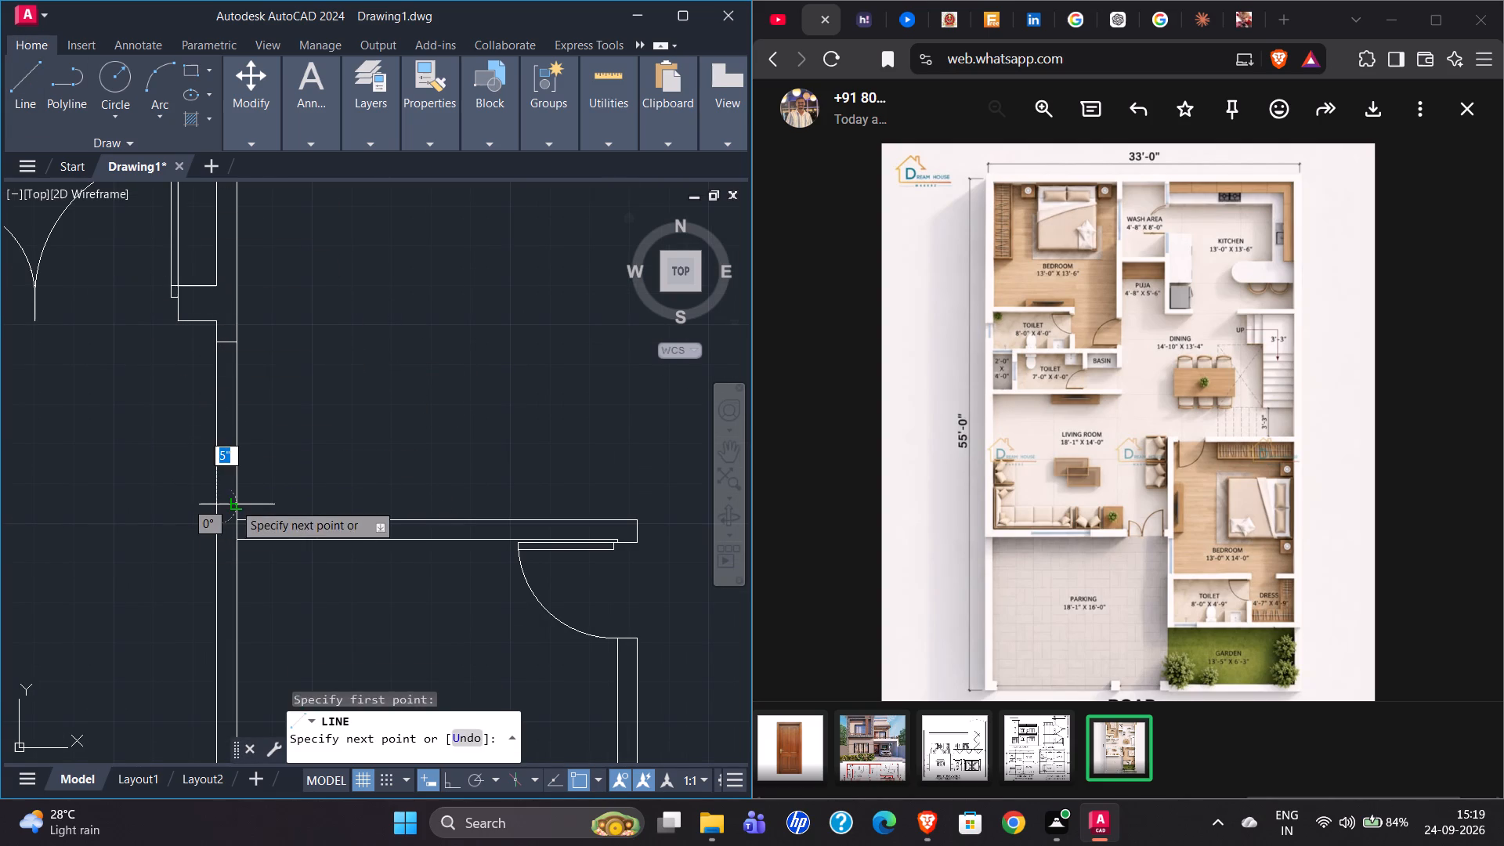
{"action": "left_click", "coordinate": [235, 503]}
{"action": "key", "text": "Escape"}
Draw the bedroom window's centre line between the midpoints of its two end lines.
{"action": "left_click", "coordinate": [13, 97]}
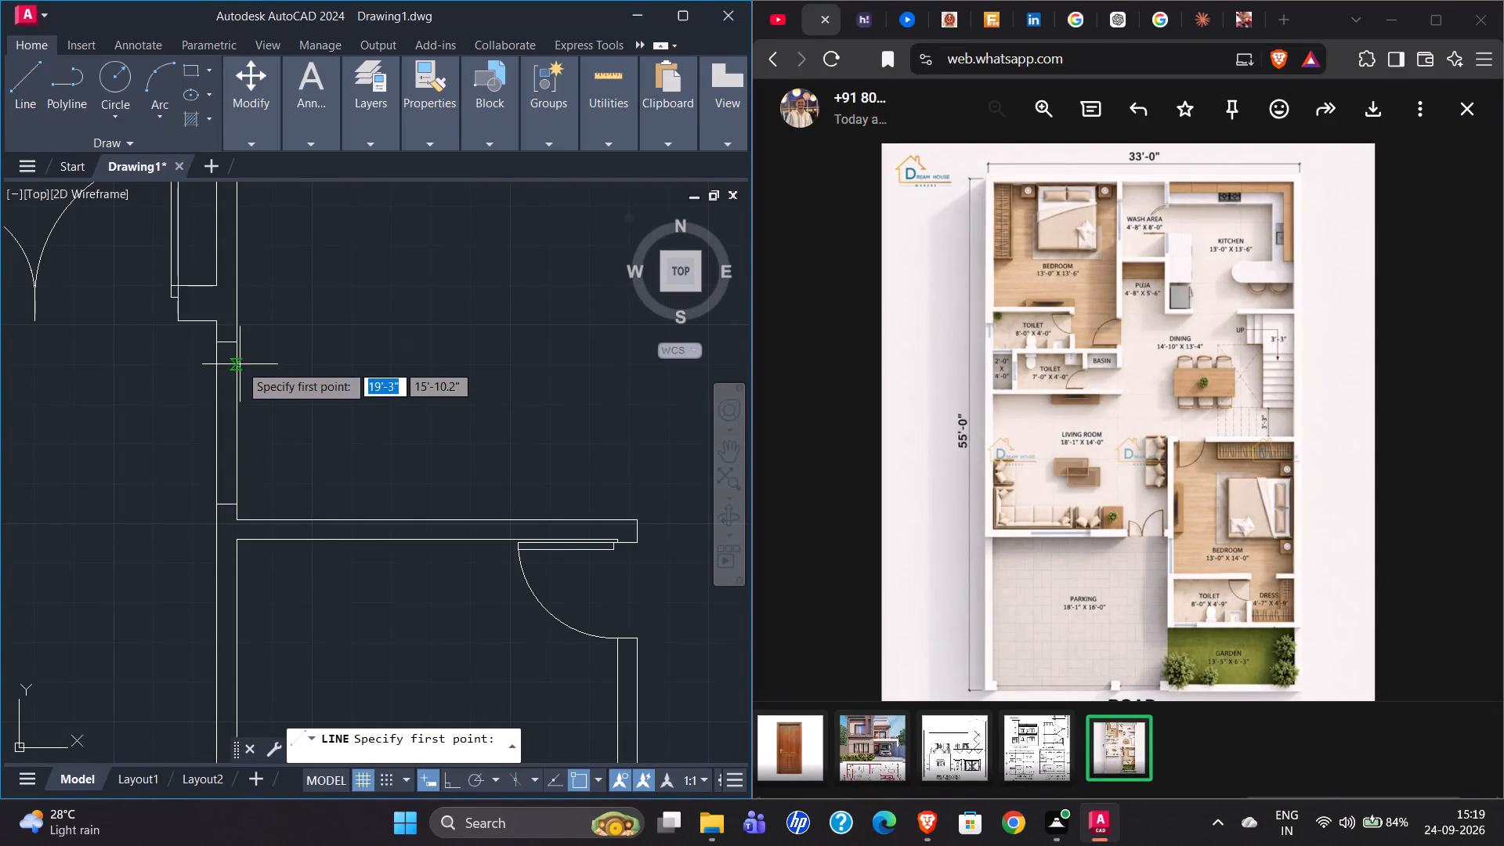
{"action": "left_click", "coordinate": [224, 344]}
{"action": "left_click", "coordinate": [225, 505]}
{"action": "key", "text": "Escape"}
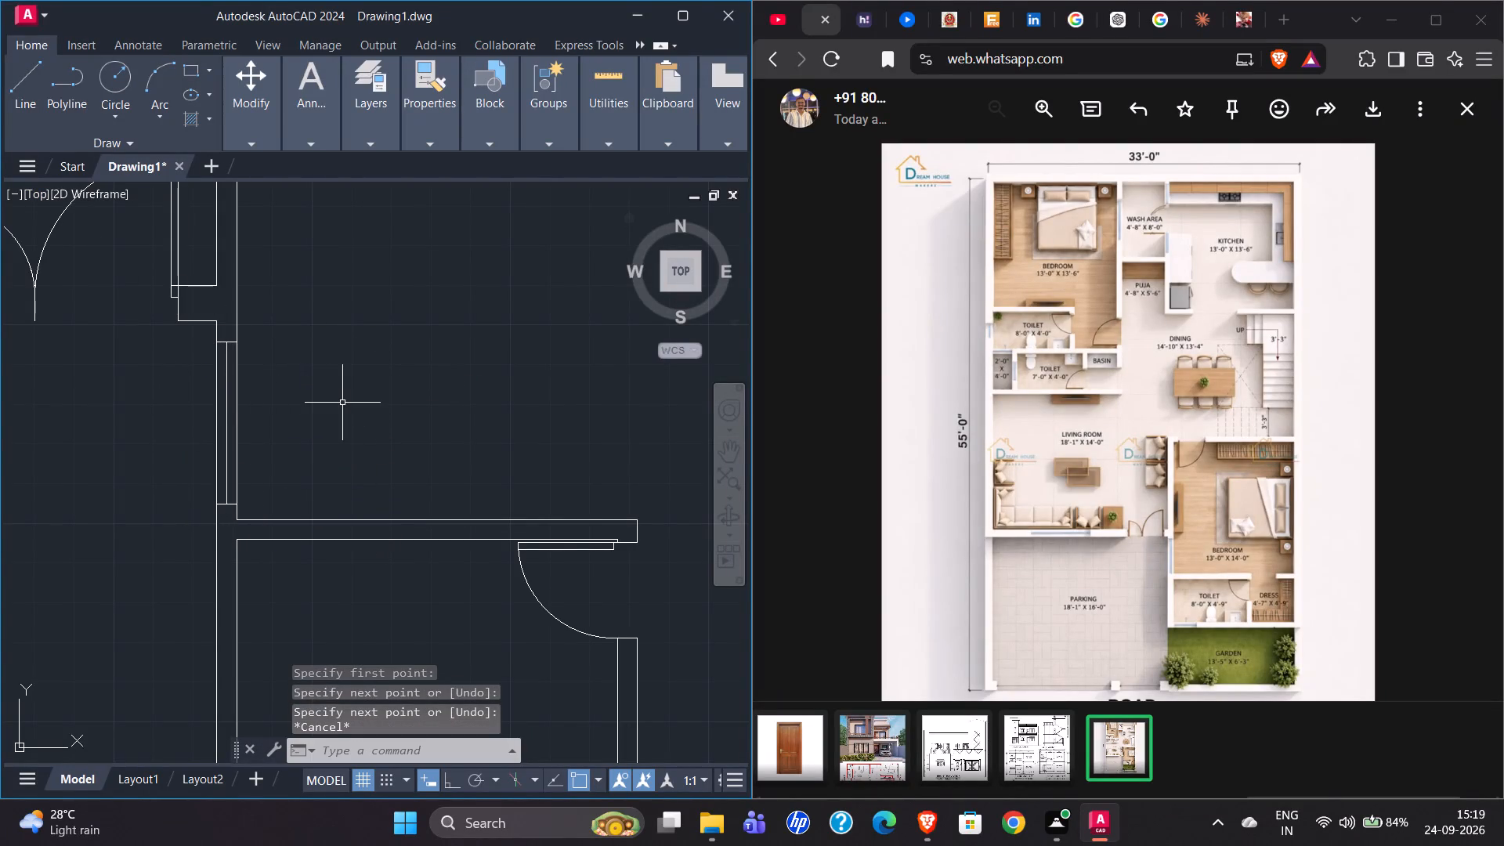
Draw two window end lines about 1'-10" apart across the southern toilet's south wall, near its southwest corner.
{"action": "scroll", "coordinate": [342, 403], "scroll_direction": "down", "scroll_amount": 2}
{"action": "scroll", "coordinate": [321, 569], "scroll_direction": "up", "scroll_amount": 3}
{"action": "left_click", "coordinate": [27, 86]}
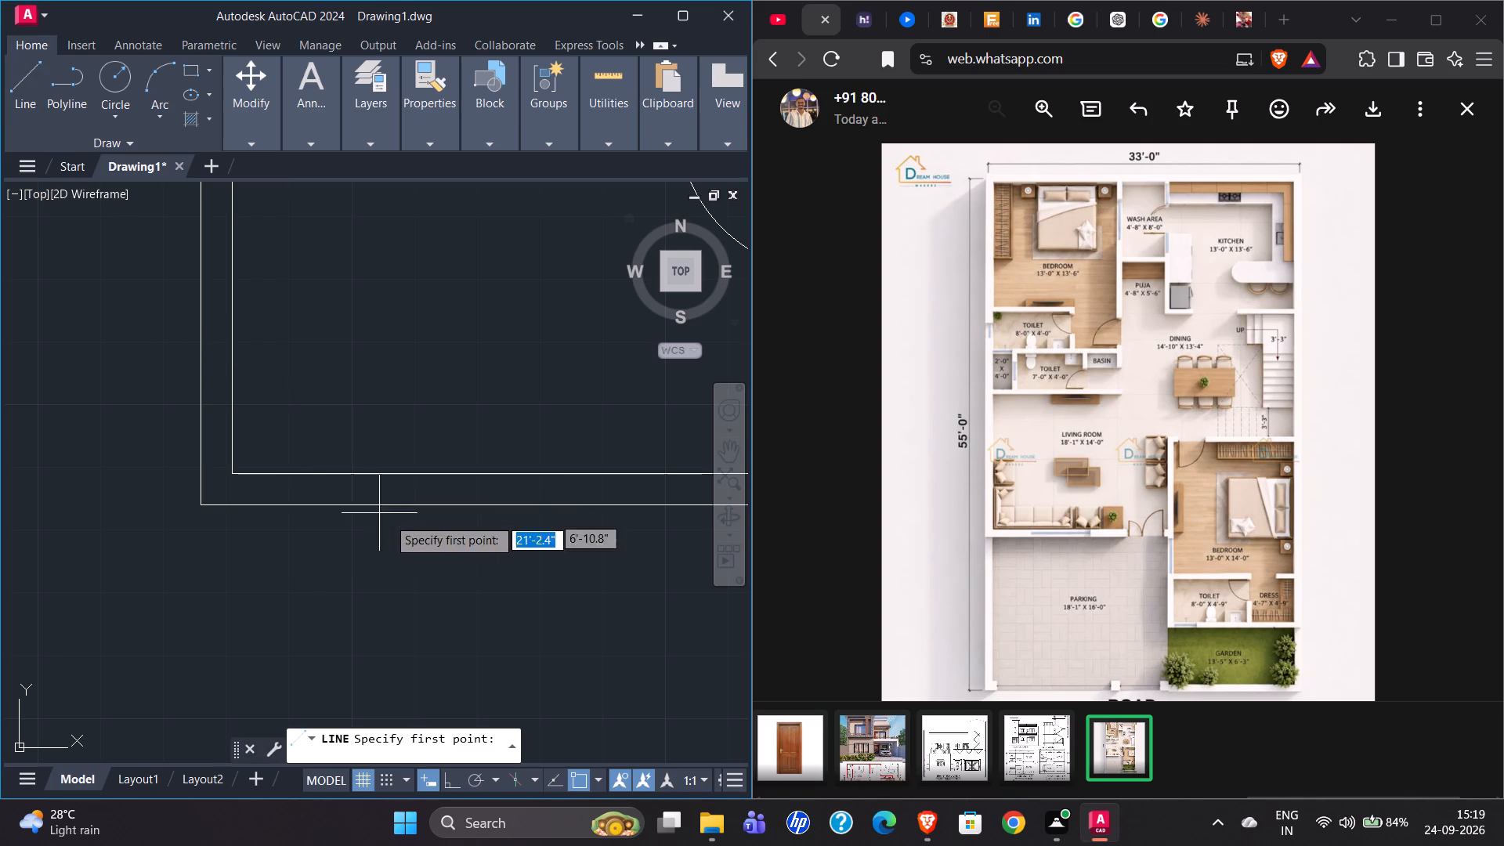
{"action": "left_click", "coordinate": [256, 477]}
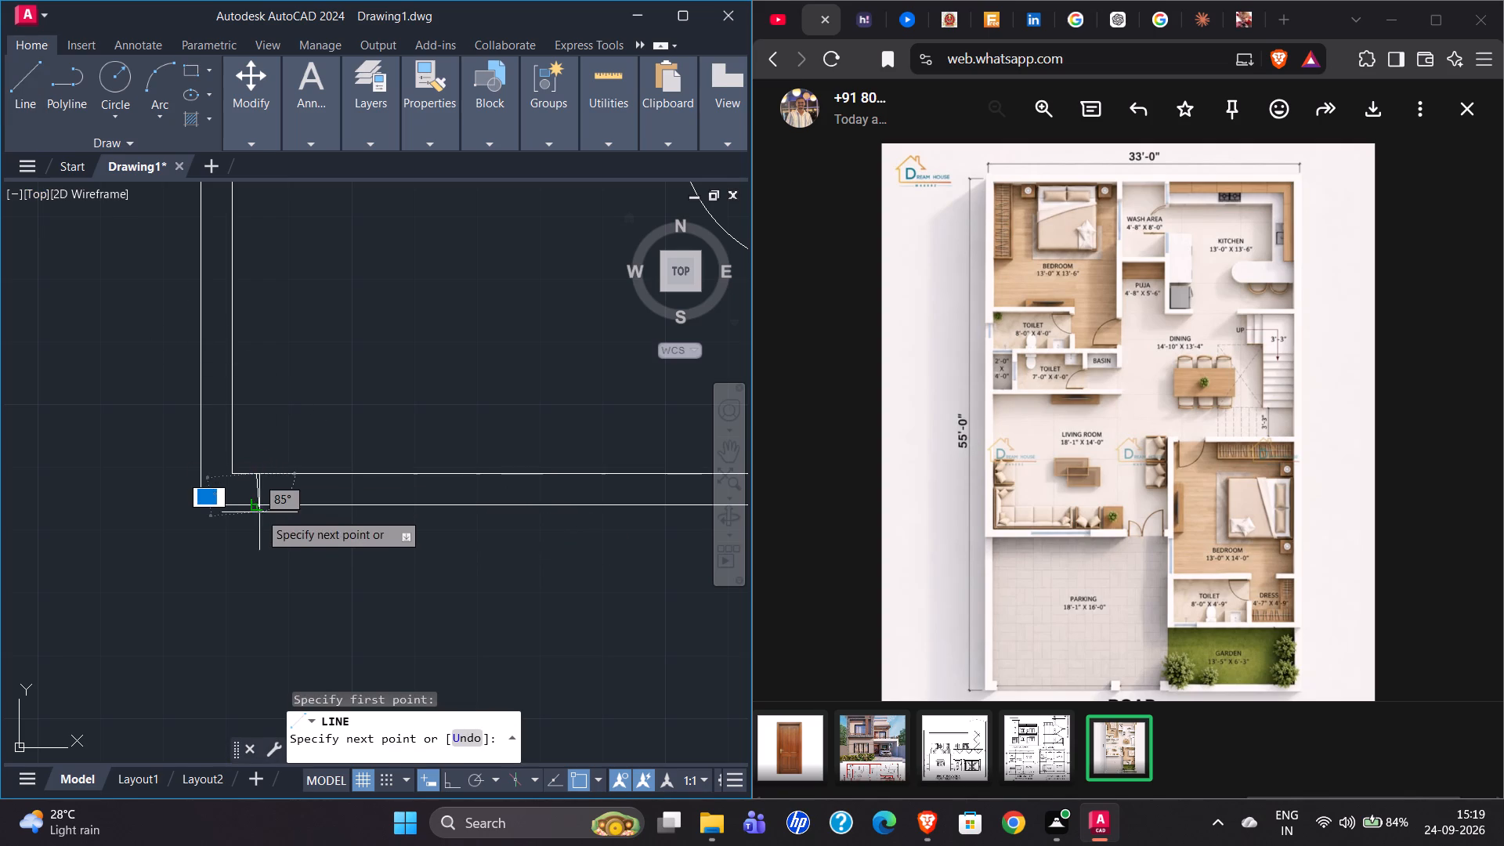
{"action": "left_click", "coordinate": [257, 504]}
{"action": "key", "text": "Escape"}
{"action": "left_click", "coordinate": [44, 92]}
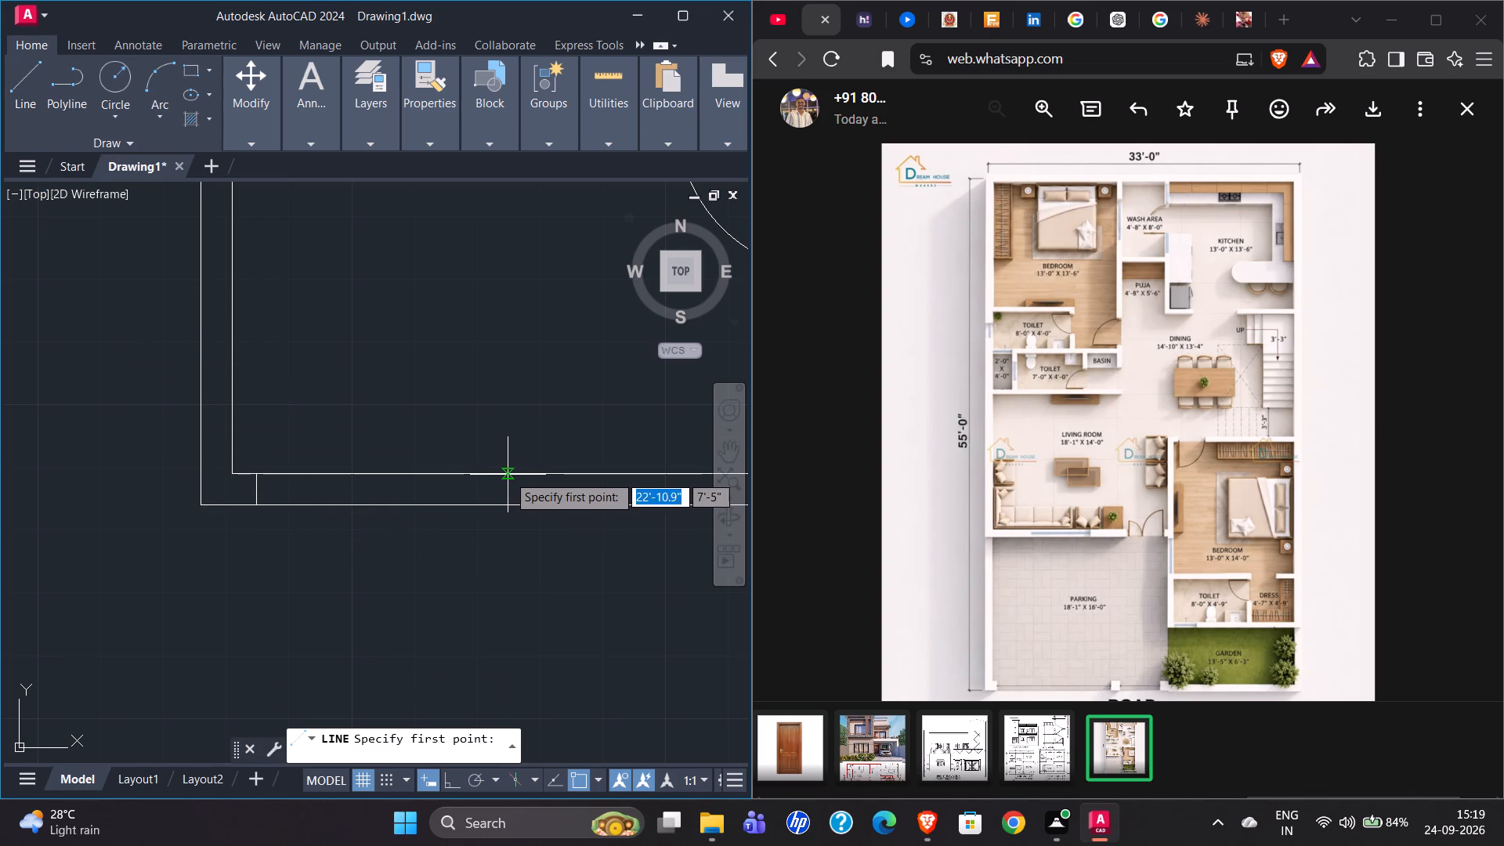
{"action": "scroll", "coordinate": [363, 480], "scroll_direction": "down", "scroll_amount": 1}
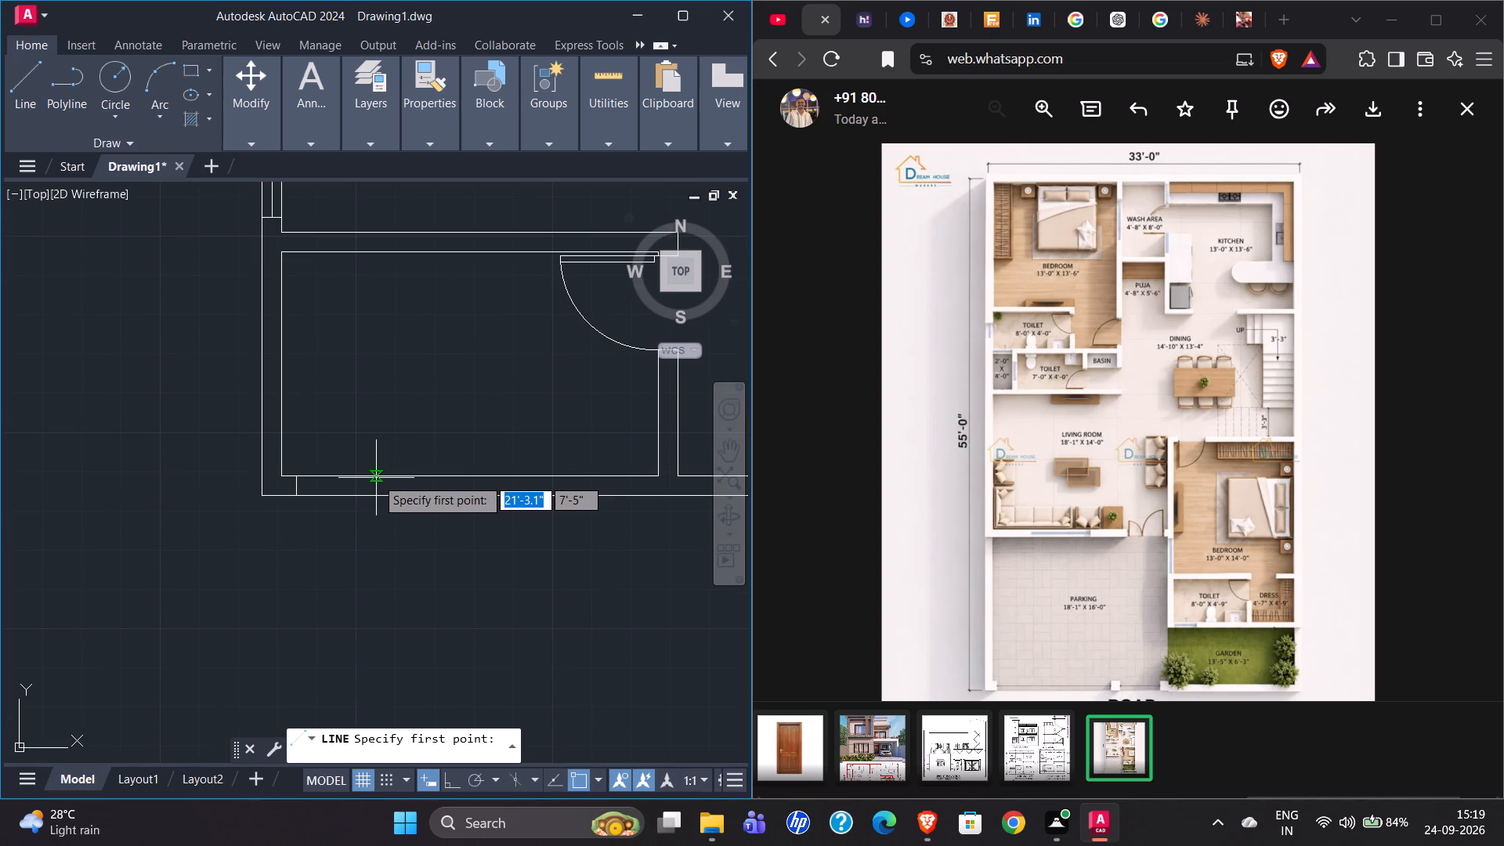
{"action": "left_click", "coordinate": [381, 479]}
{"action": "left_click", "coordinate": [378, 497]}
{"action": "key", "text": "Escape"}
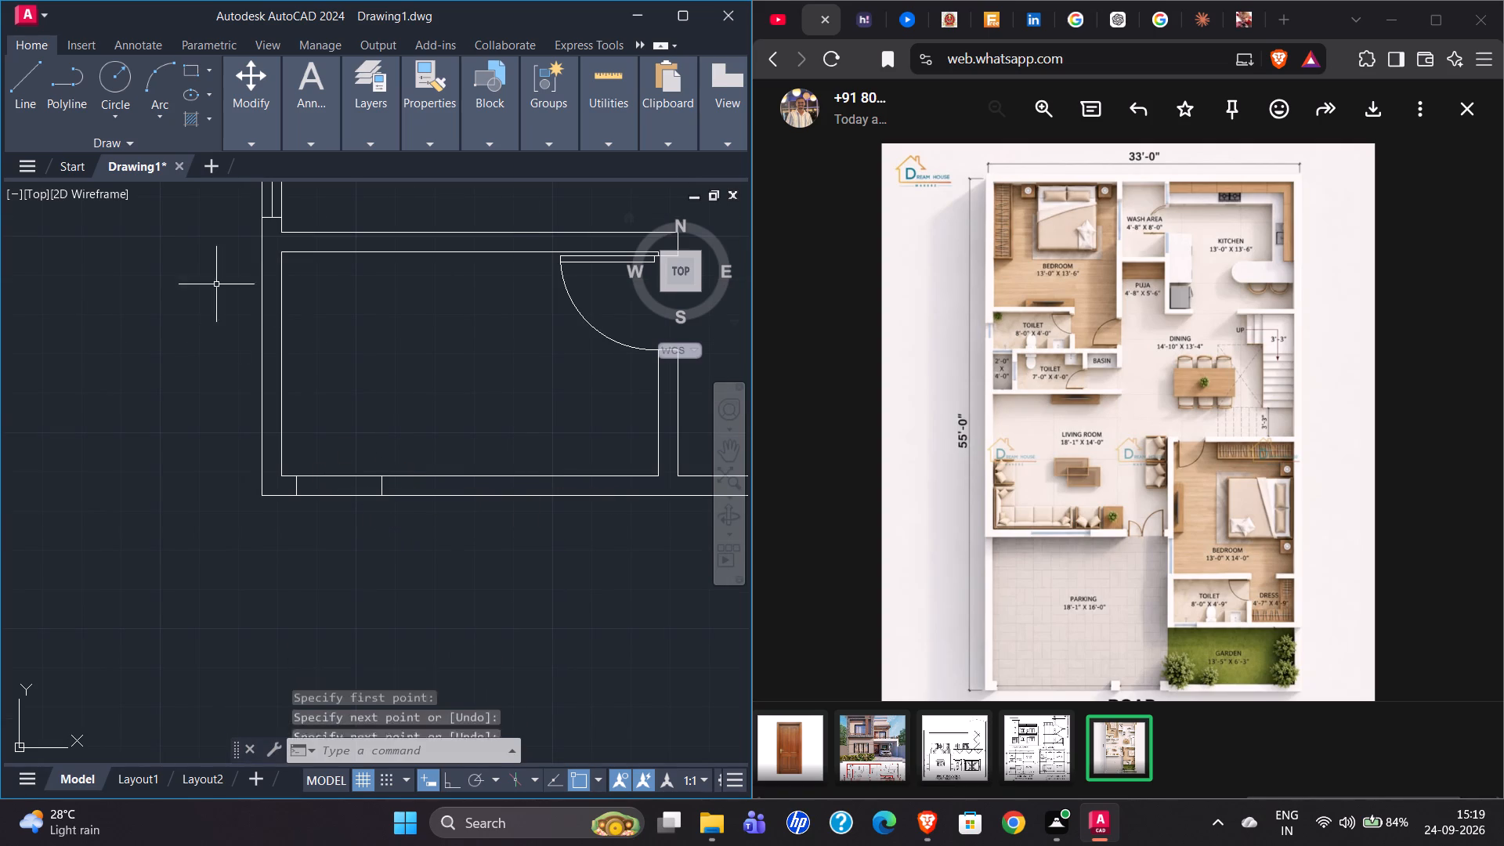
Draw the southern toilet window's centre line between the midpoints of its two end lines.
{"action": "left_click", "coordinate": [16, 96]}
{"action": "scroll", "coordinate": [287, 497], "scroll_direction": "up", "scroll_amount": 2}
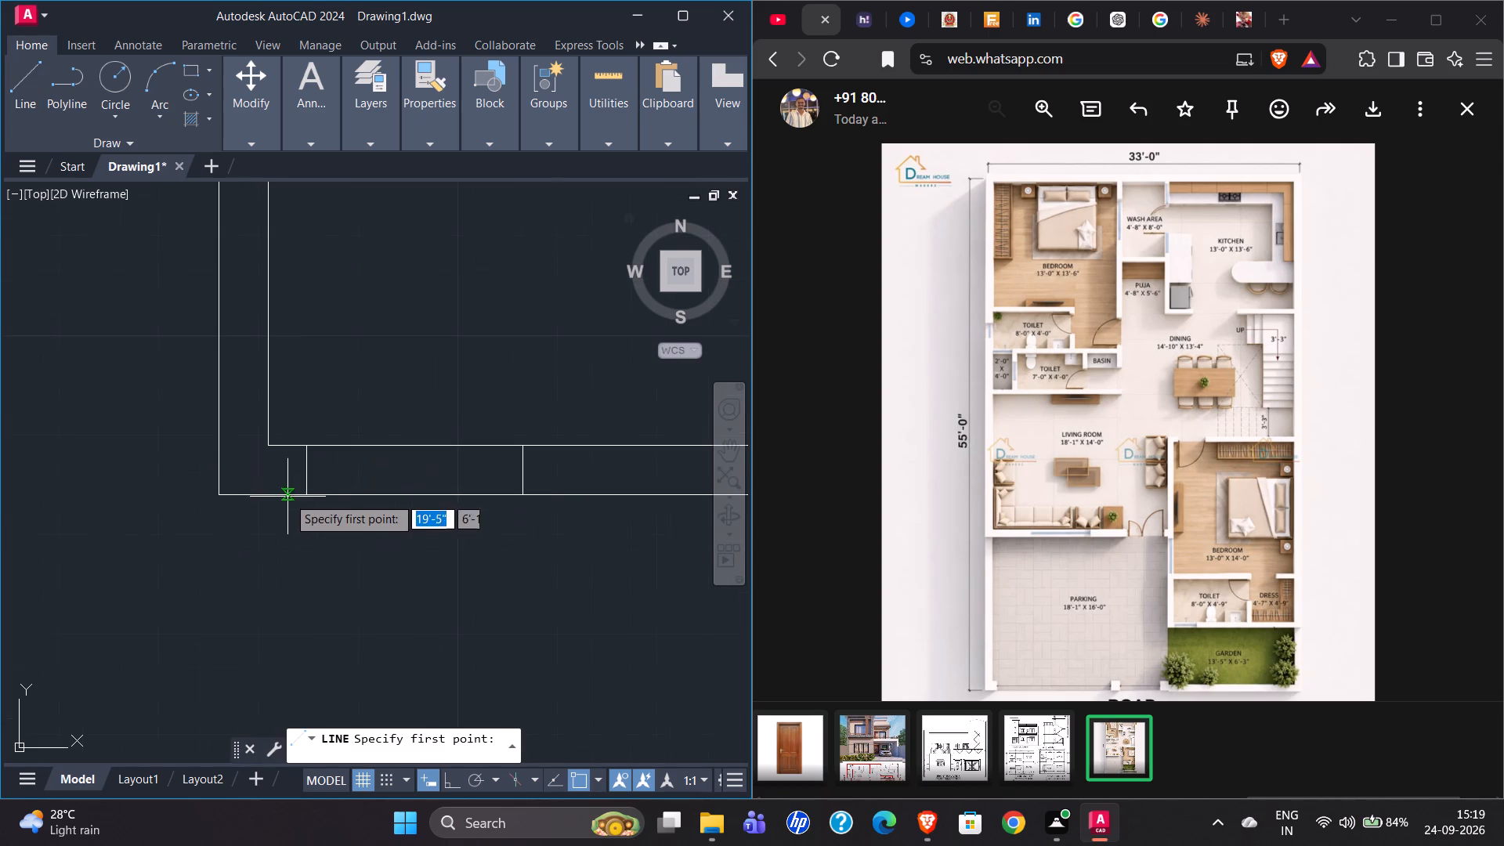
{"action": "left_click", "coordinate": [309, 469]}
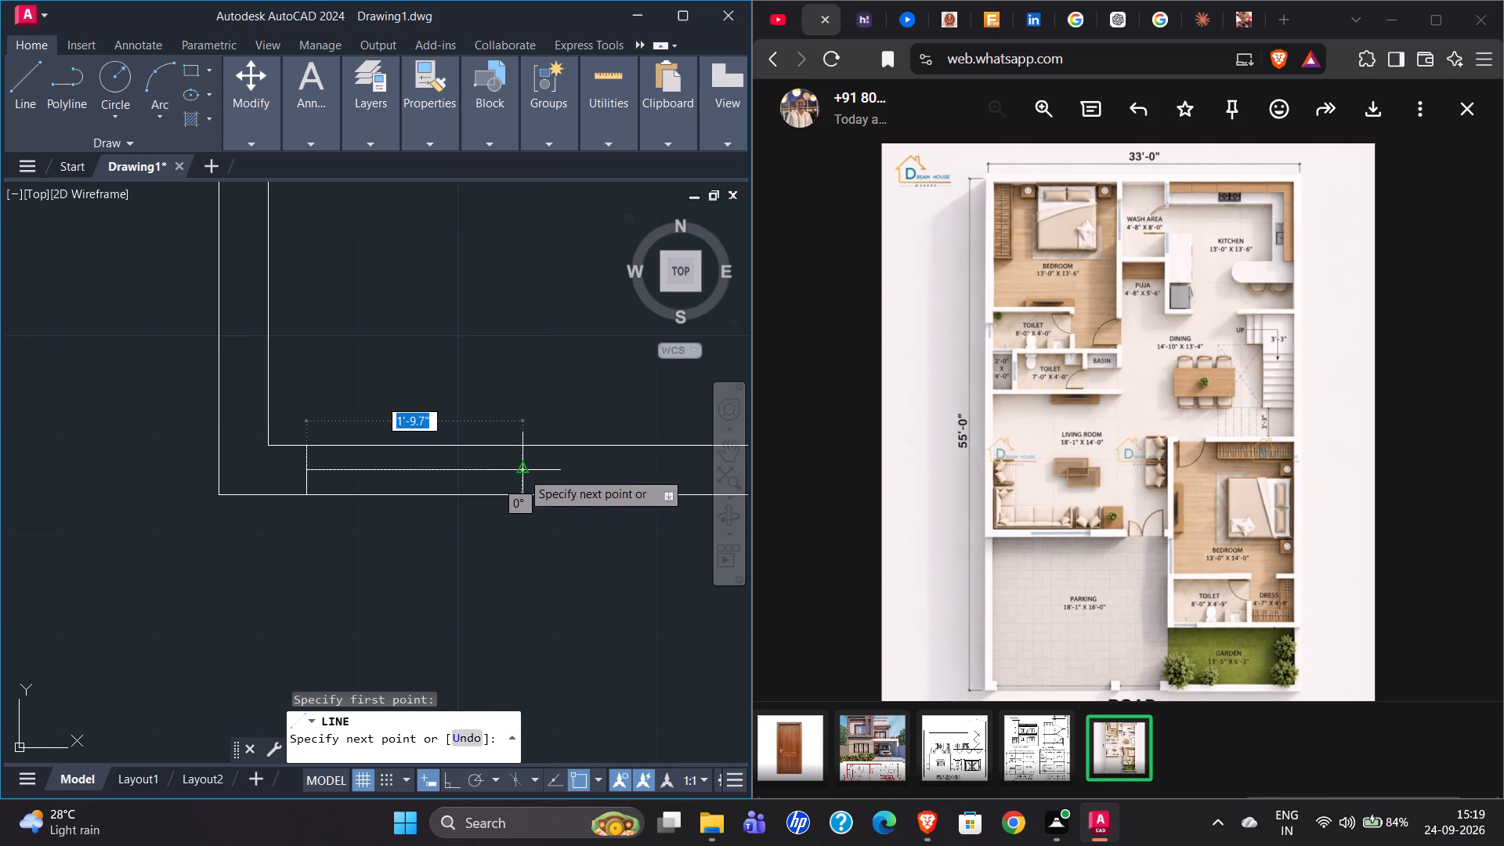
{"action": "left_click", "coordinate": [522, 472]}
{"action": "key", "text": "Escape"}
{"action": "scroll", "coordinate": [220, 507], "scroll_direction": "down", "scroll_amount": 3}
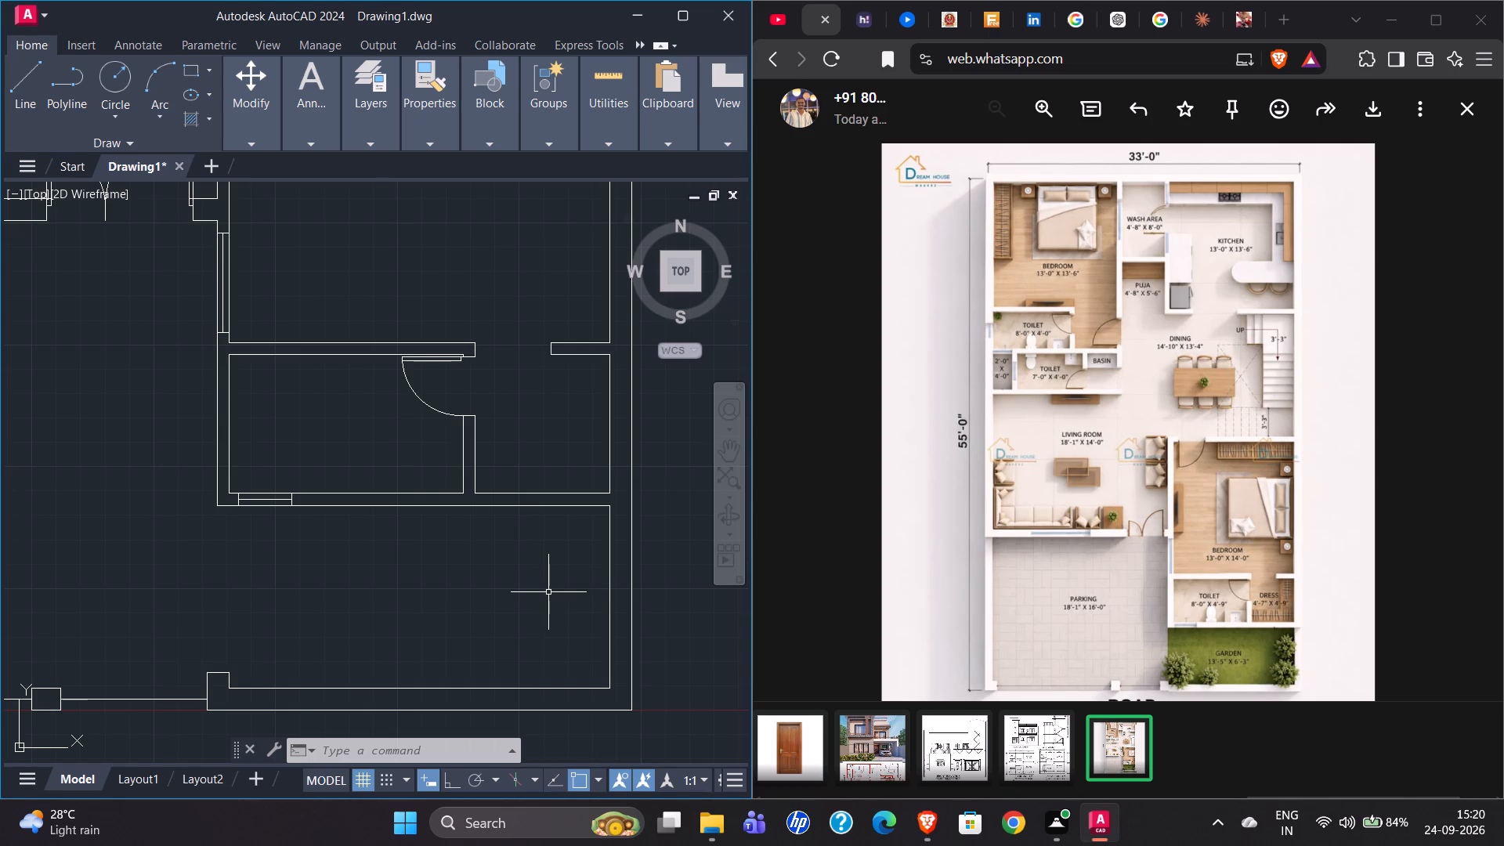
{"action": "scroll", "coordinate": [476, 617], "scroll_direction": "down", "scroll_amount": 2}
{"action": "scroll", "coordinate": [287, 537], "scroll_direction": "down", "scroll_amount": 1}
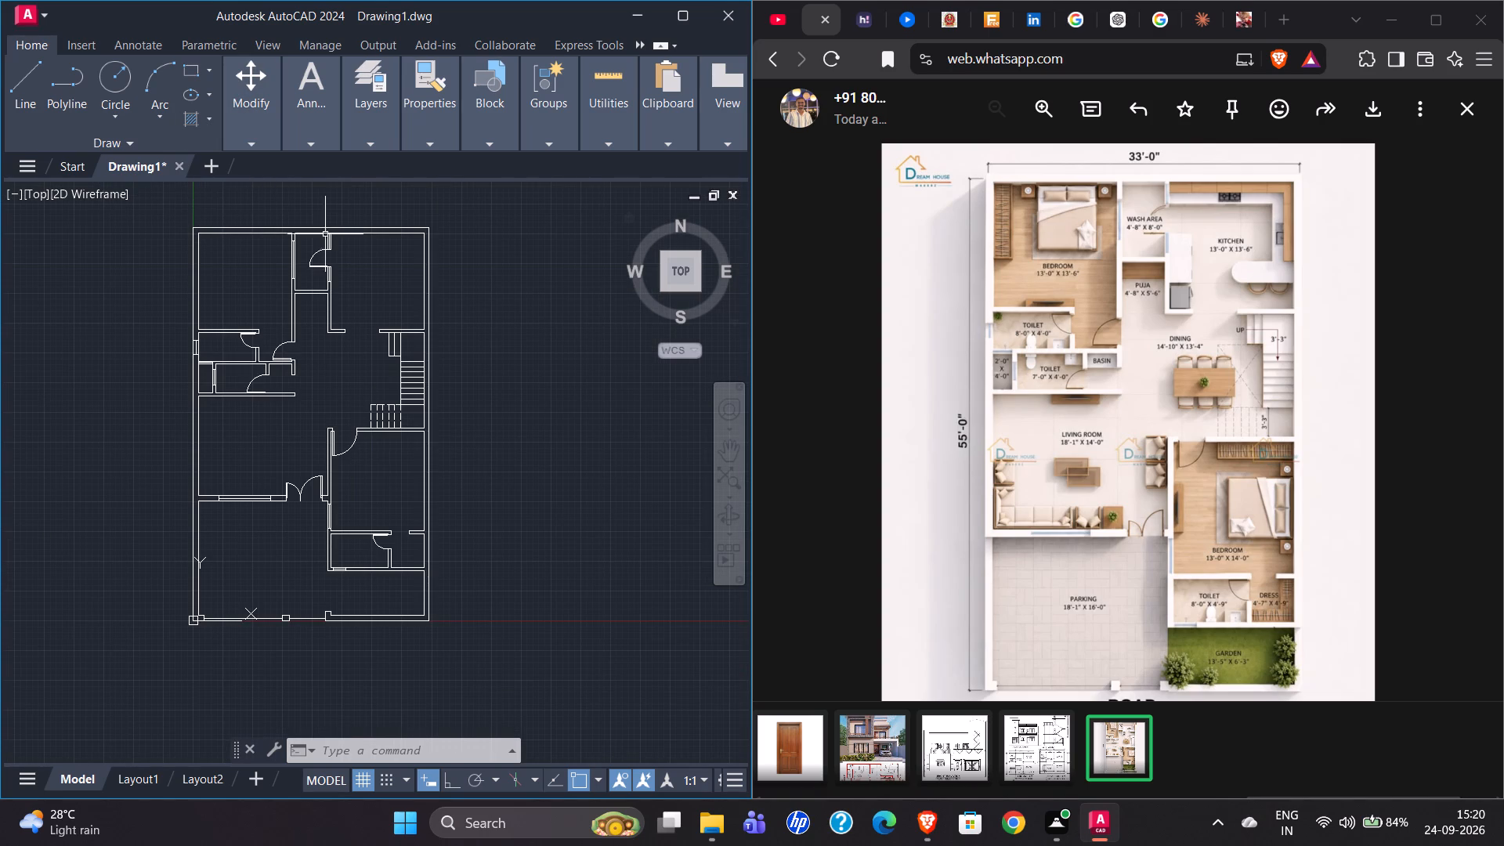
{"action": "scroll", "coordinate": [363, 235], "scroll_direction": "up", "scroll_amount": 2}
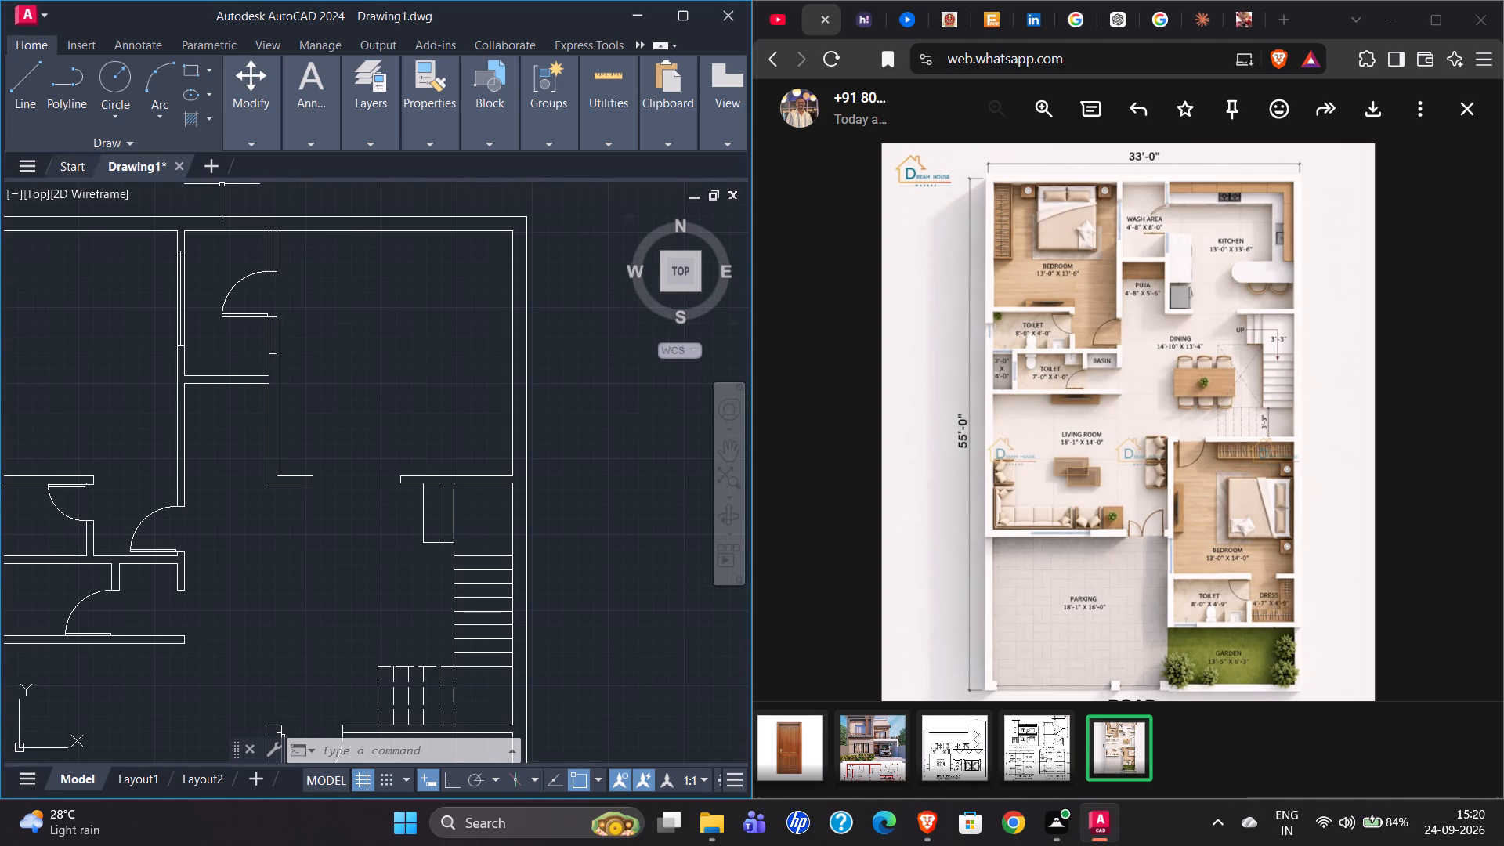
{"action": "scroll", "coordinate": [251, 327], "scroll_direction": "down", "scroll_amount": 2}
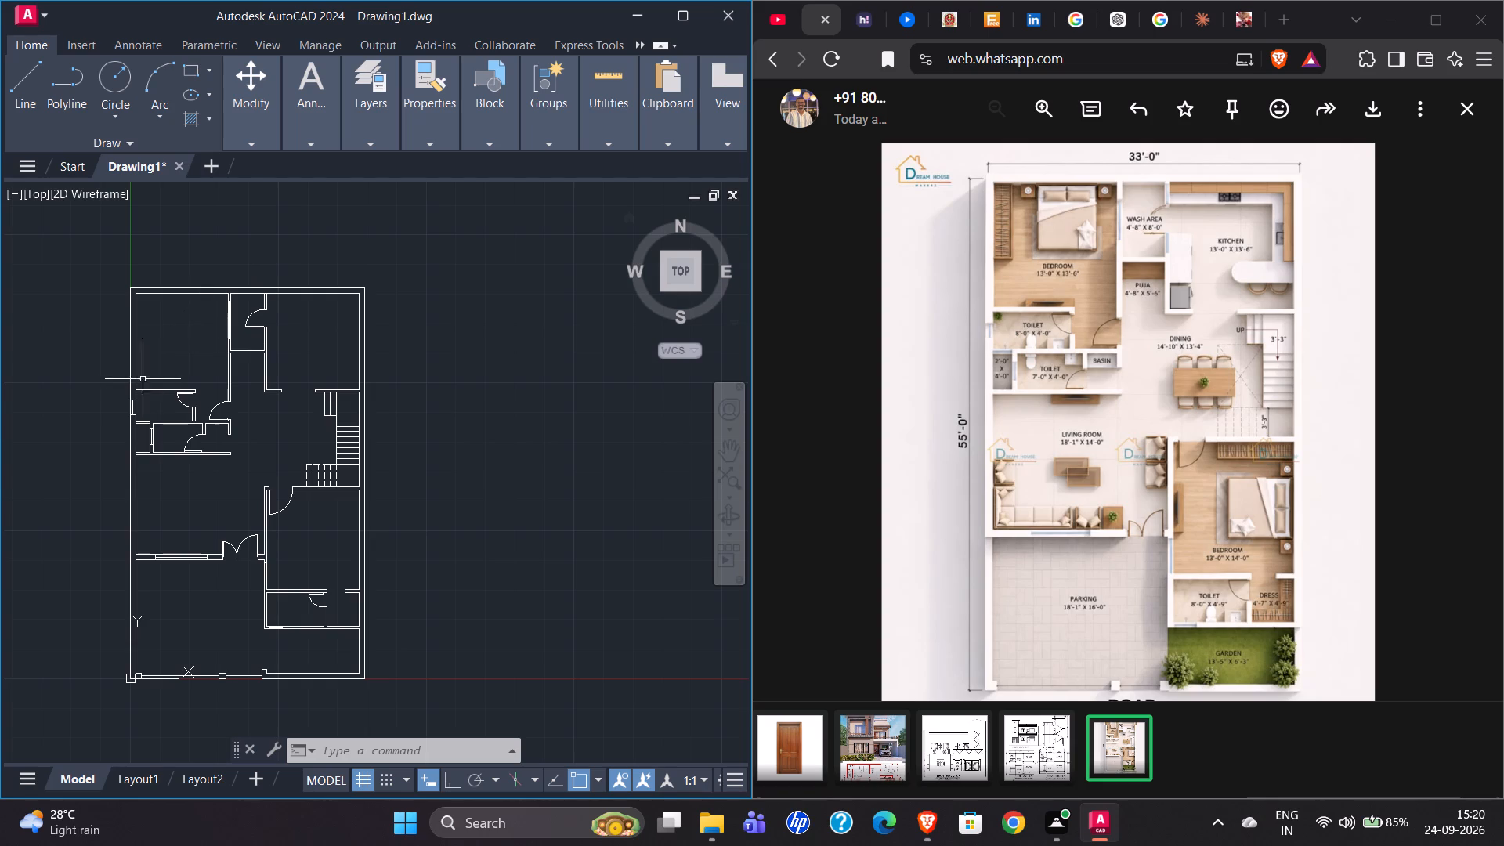
Insert the Bed - Queen block from DesignCenter's Home - Space Planner drawing in the empty space west of the northwest bedroom.
{"action": "scroll", "coordinate": [91, 269], "scroll_direction": "up", "scroll_amount": 2}
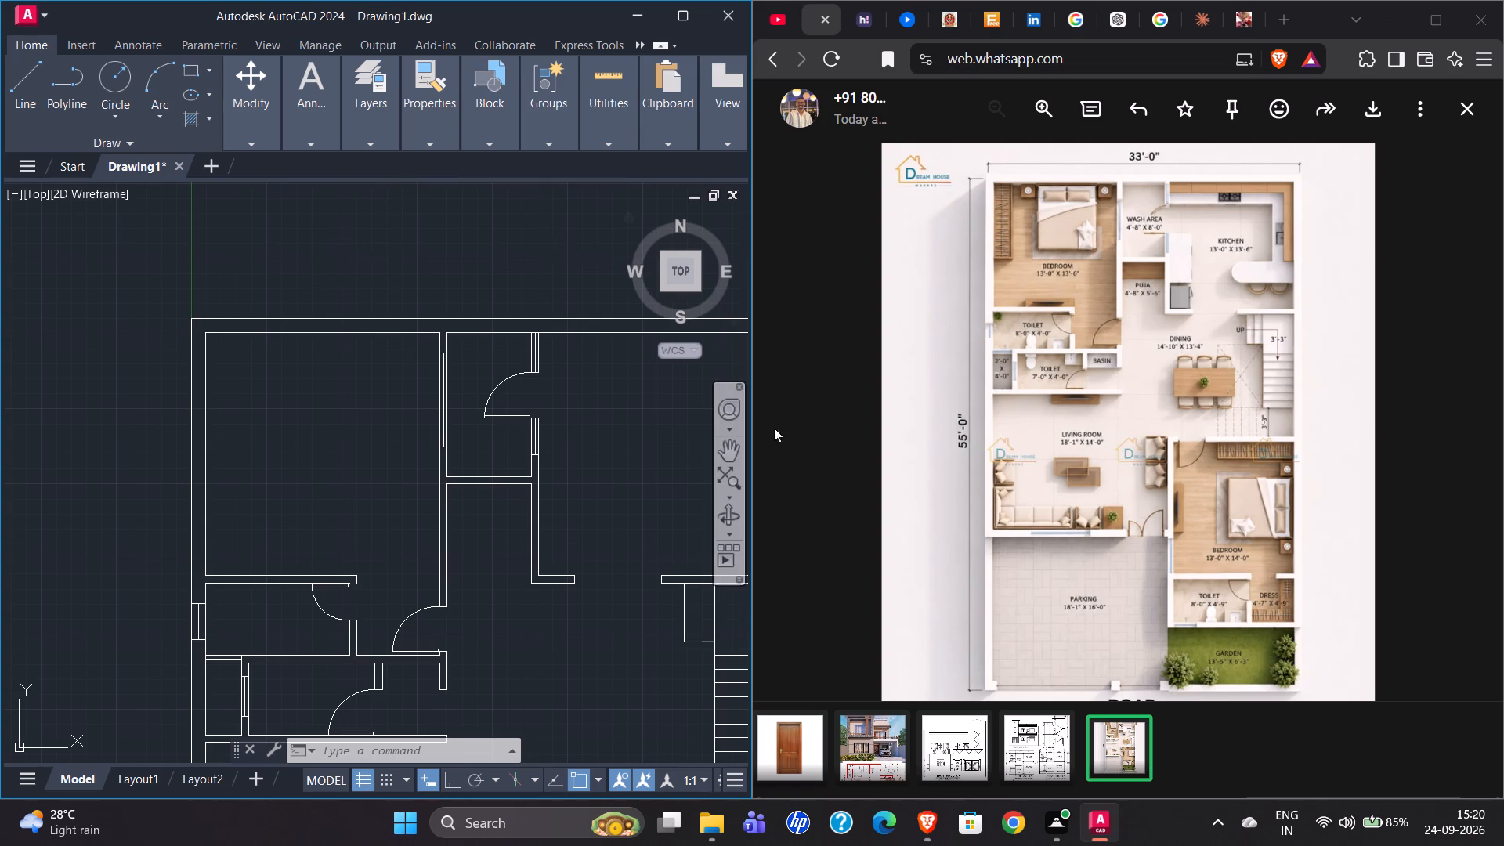
{"action": "key", "text": "ctrl+2"}
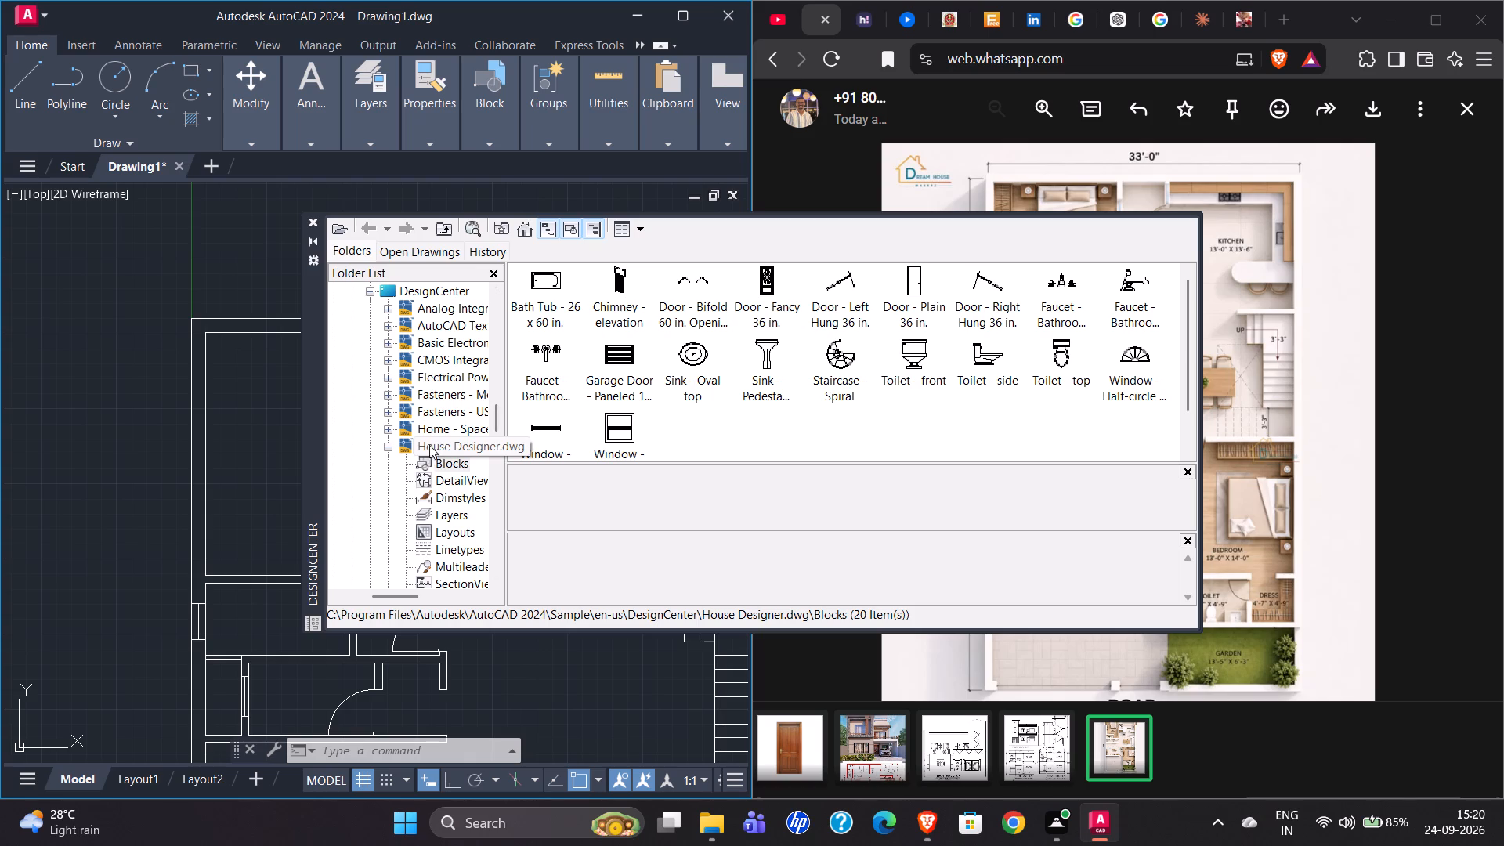
{"action": "left_click", "coordinate": [391, 426]}
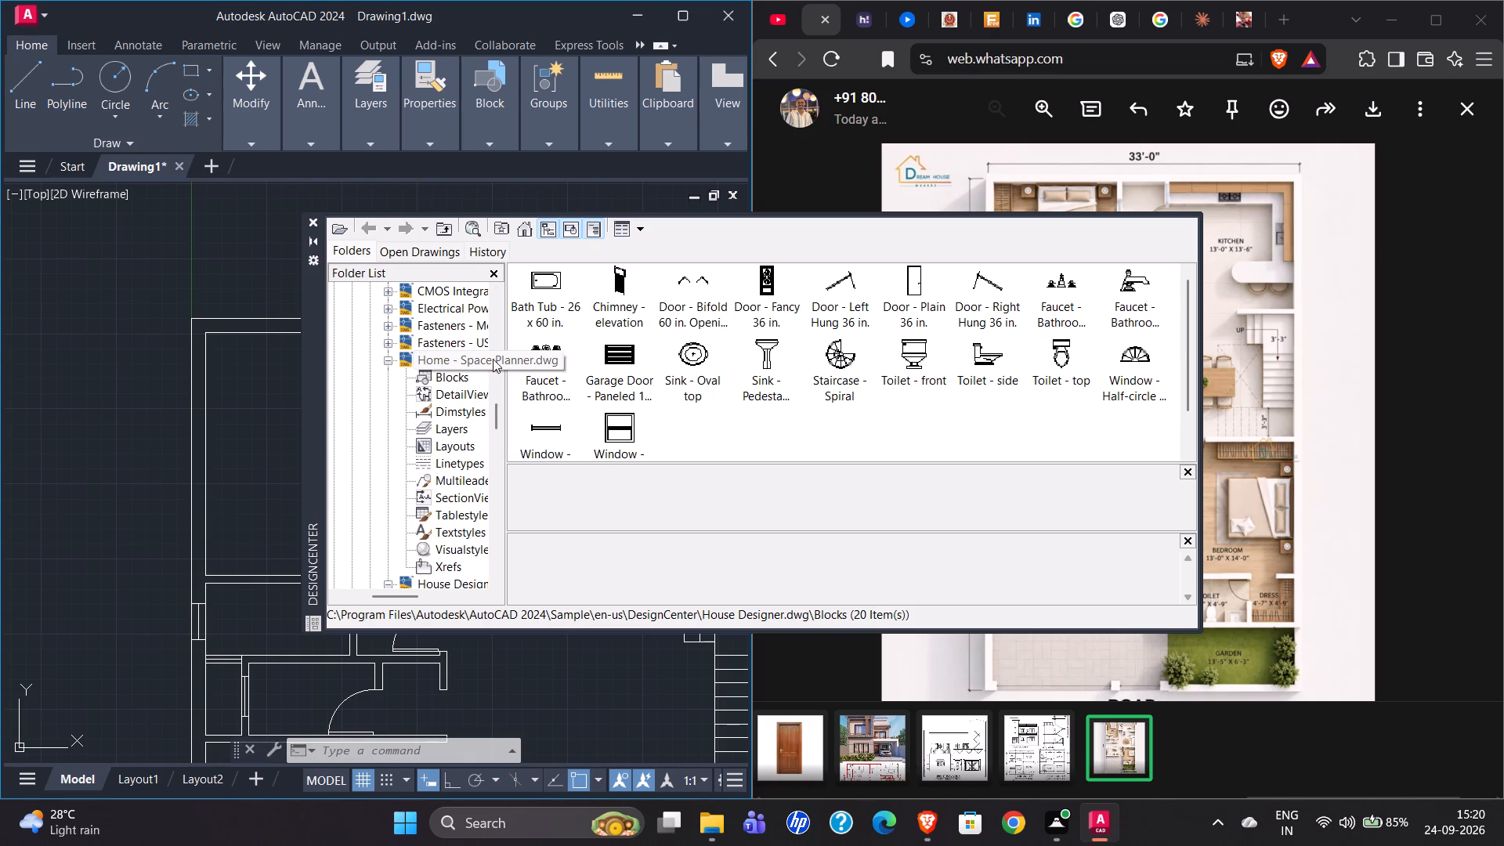
{"action": "double_click", "coordinate": [453, 372]}
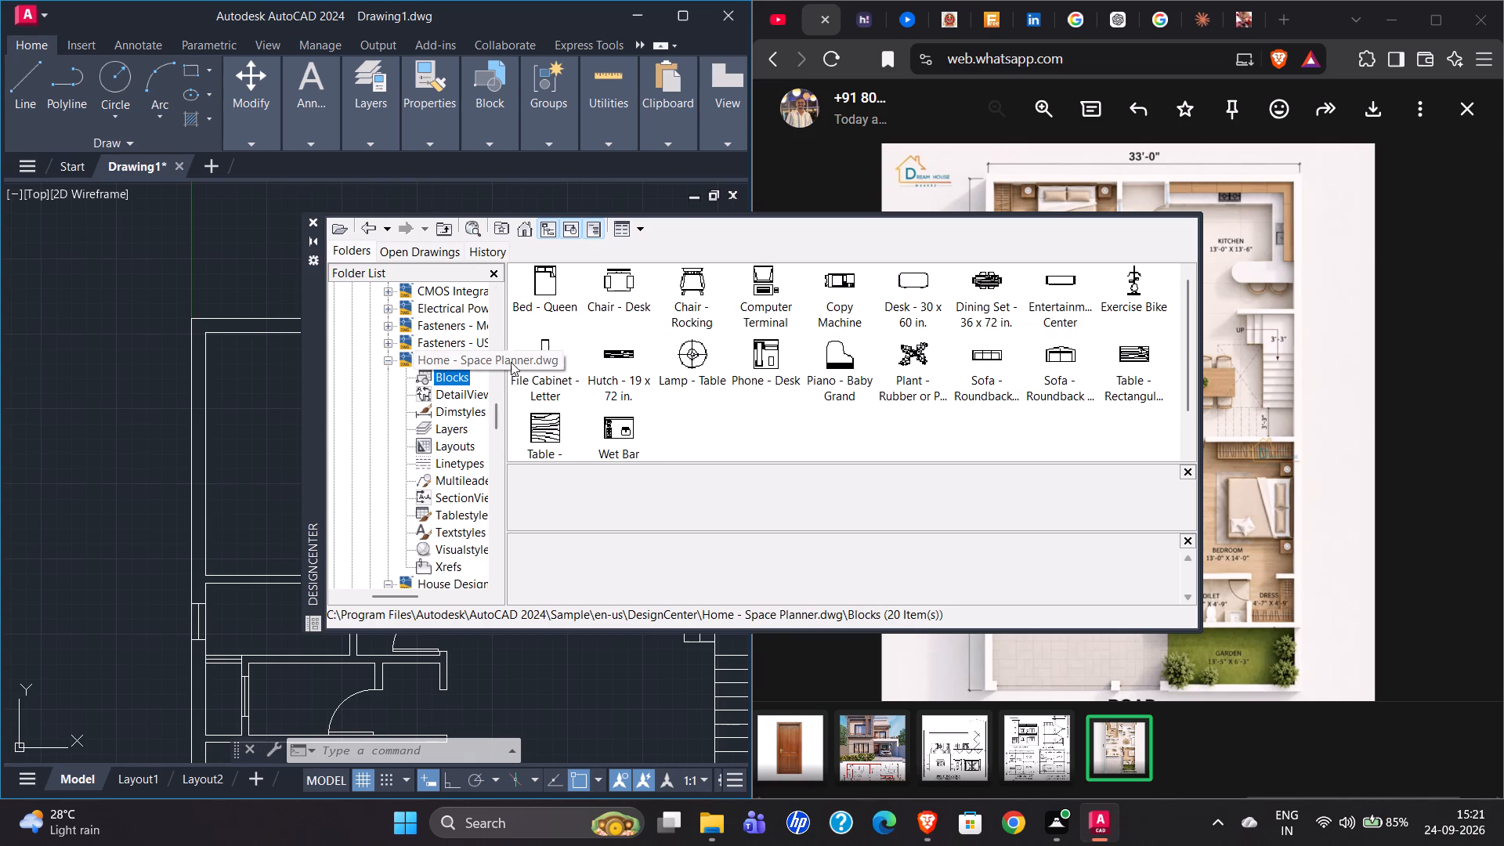
{"action": "left_click_drag", "start_coordinate": [553, 285], "coordinate": [199, 327]}
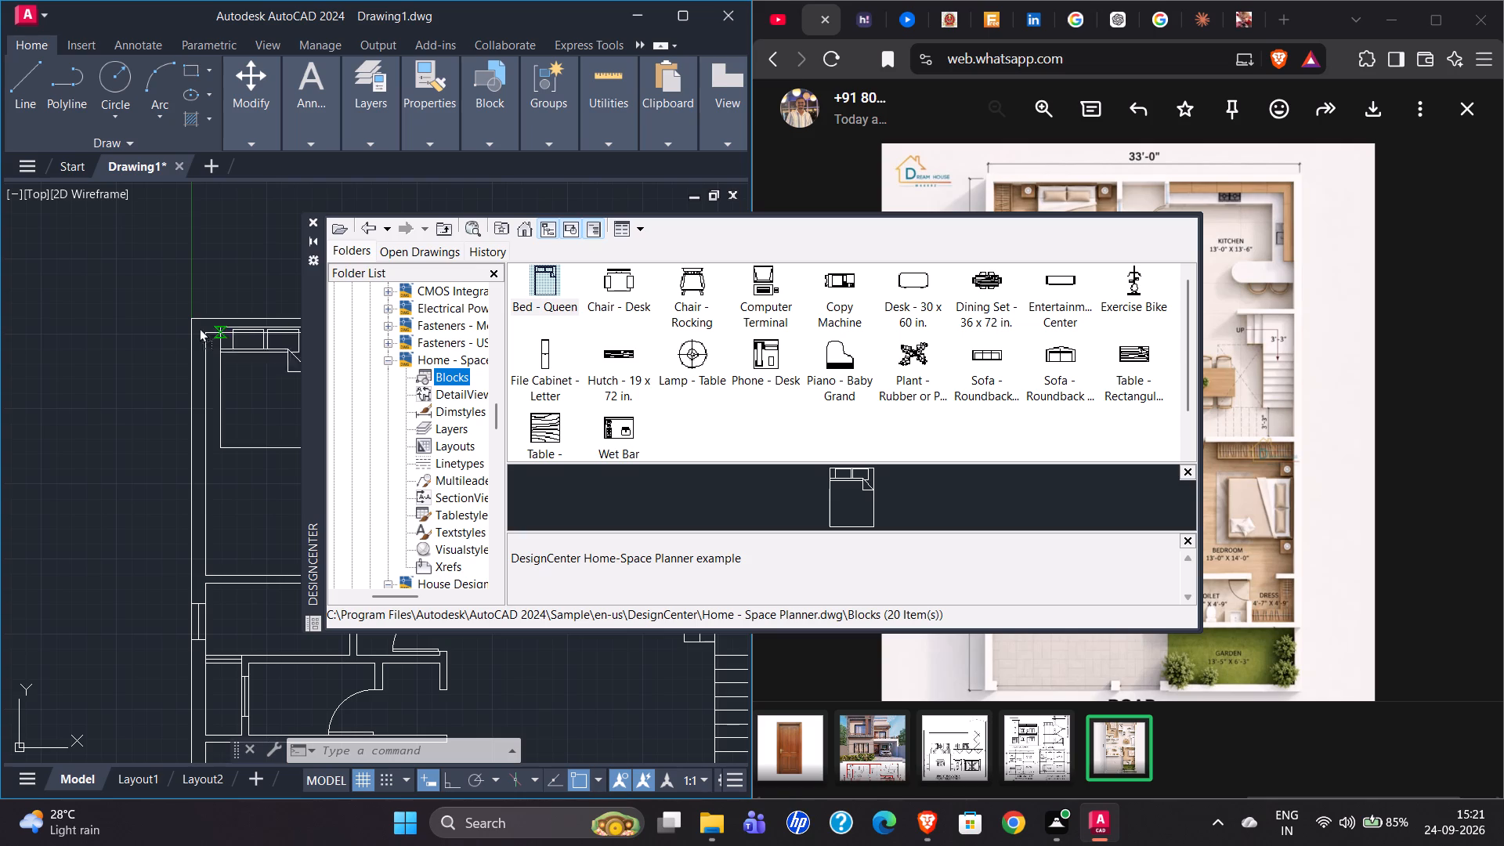
{"action": "left_click_drag", "start_coordinate": [199, 327], "coordinate": [69, 341]}
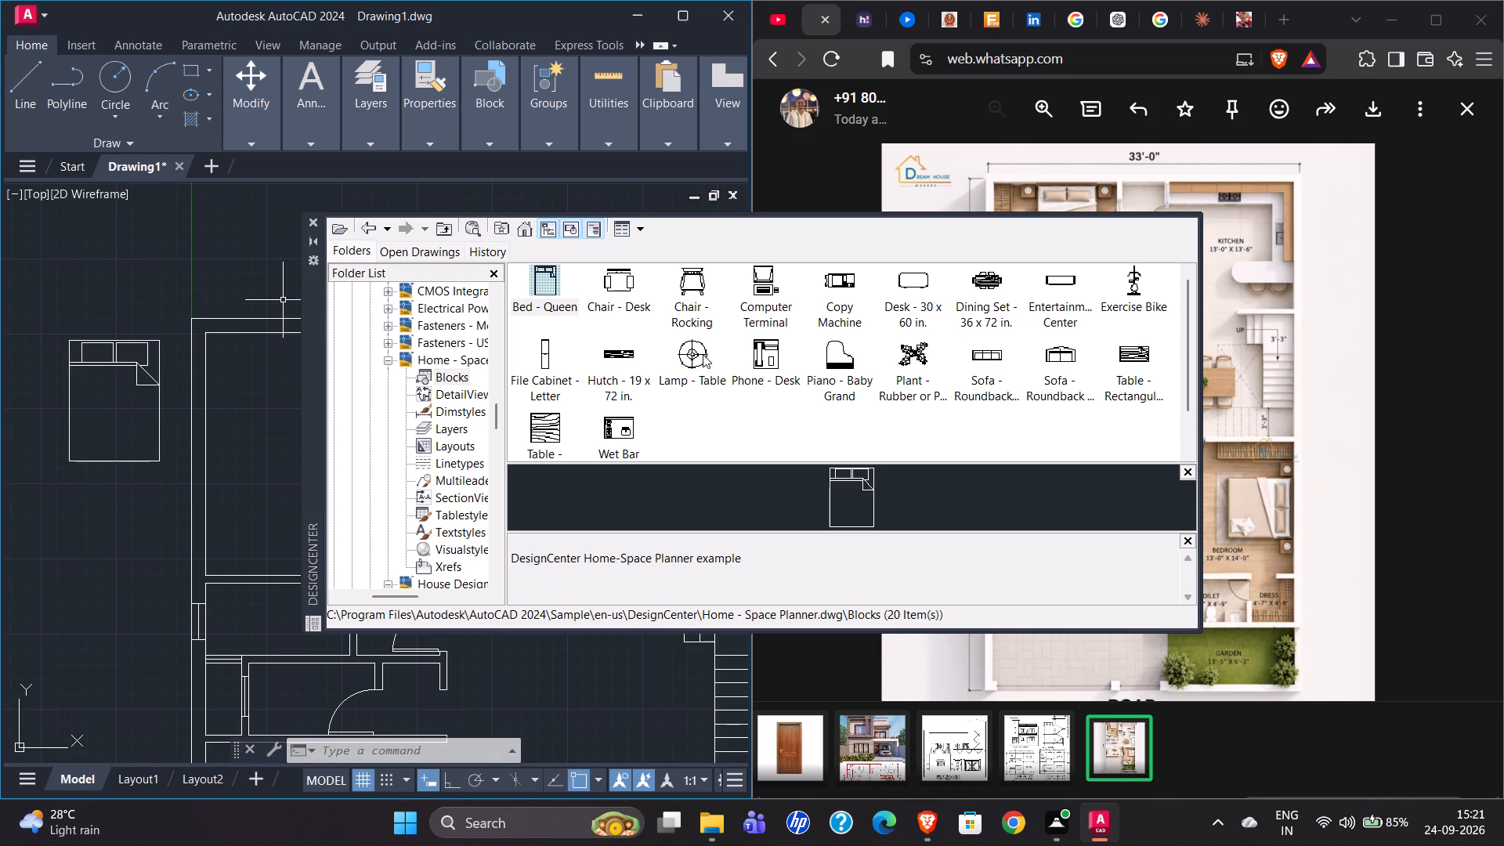
Insert the Lamp - Table block beside the west side of the bed's head, outside the plan.
{"action": "left_click_drag", "start_coordinate": [685, 352], "coordinate": [296, 316]}
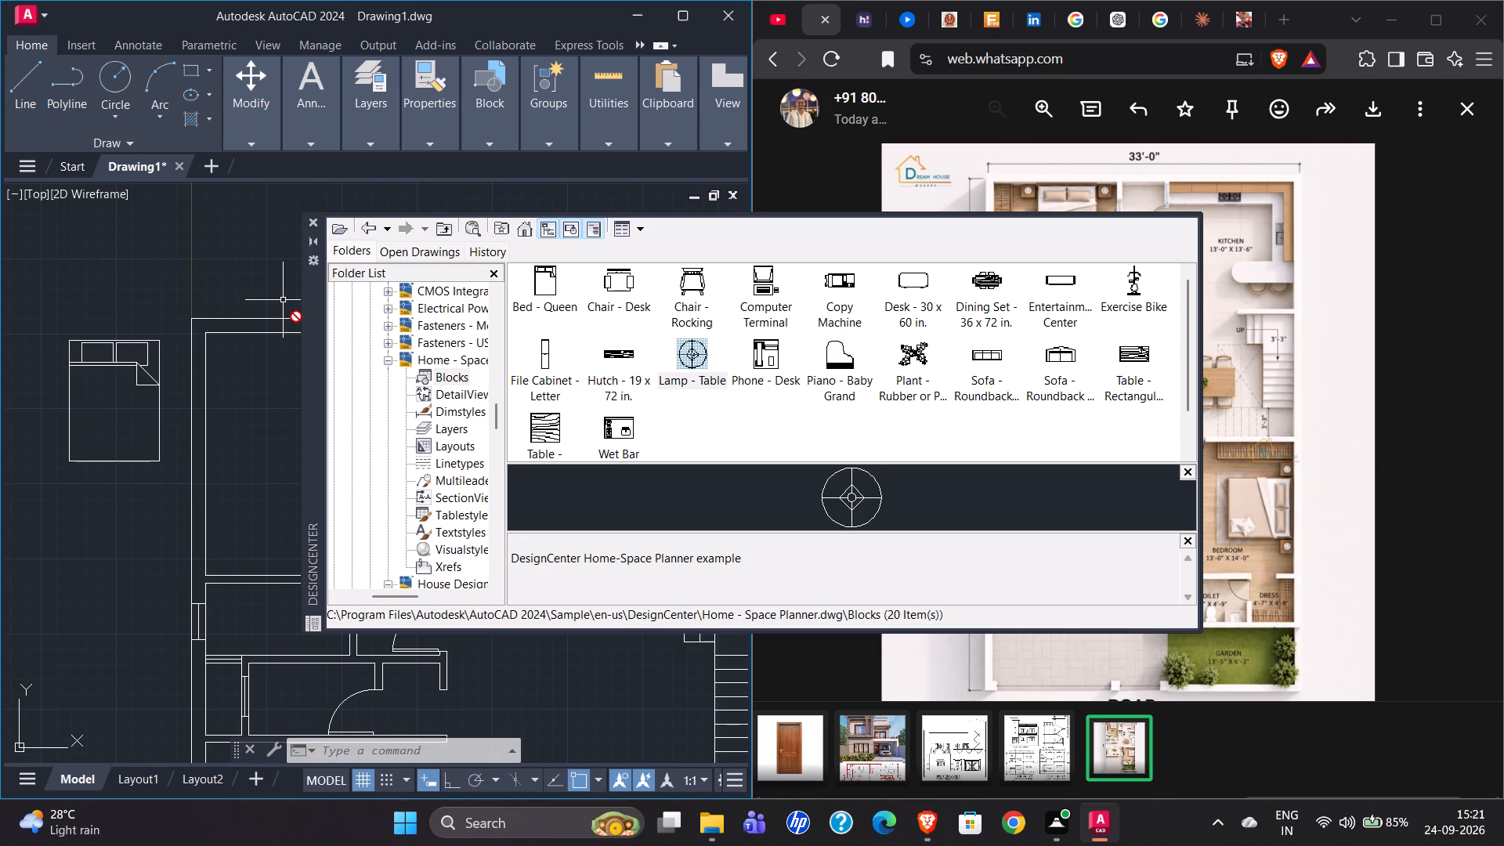
{"action": "left_click_drag", "start_coordinate": [296, 316], "coordinate": [51, 349]}
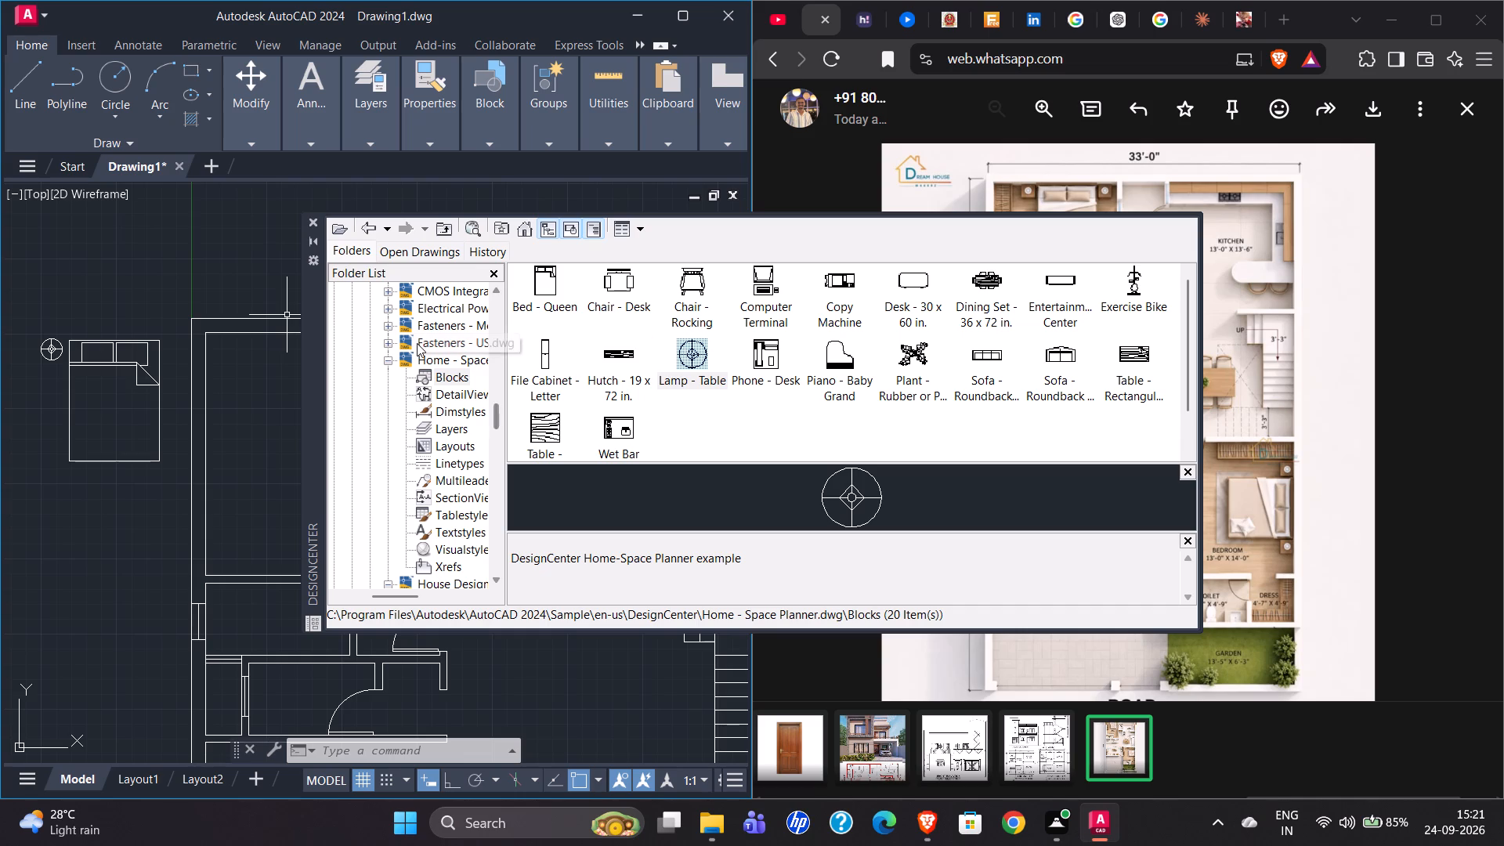
Insert the whole Home - Space Planner drawing from DesignCenter just north of the plan's northwest corner at scale 1 and rotation 0, then close DesignCenter.
{"action": "scroll", "coordinate": [412, 371], "scroll_direction": "up", "scroll_amount": 2}
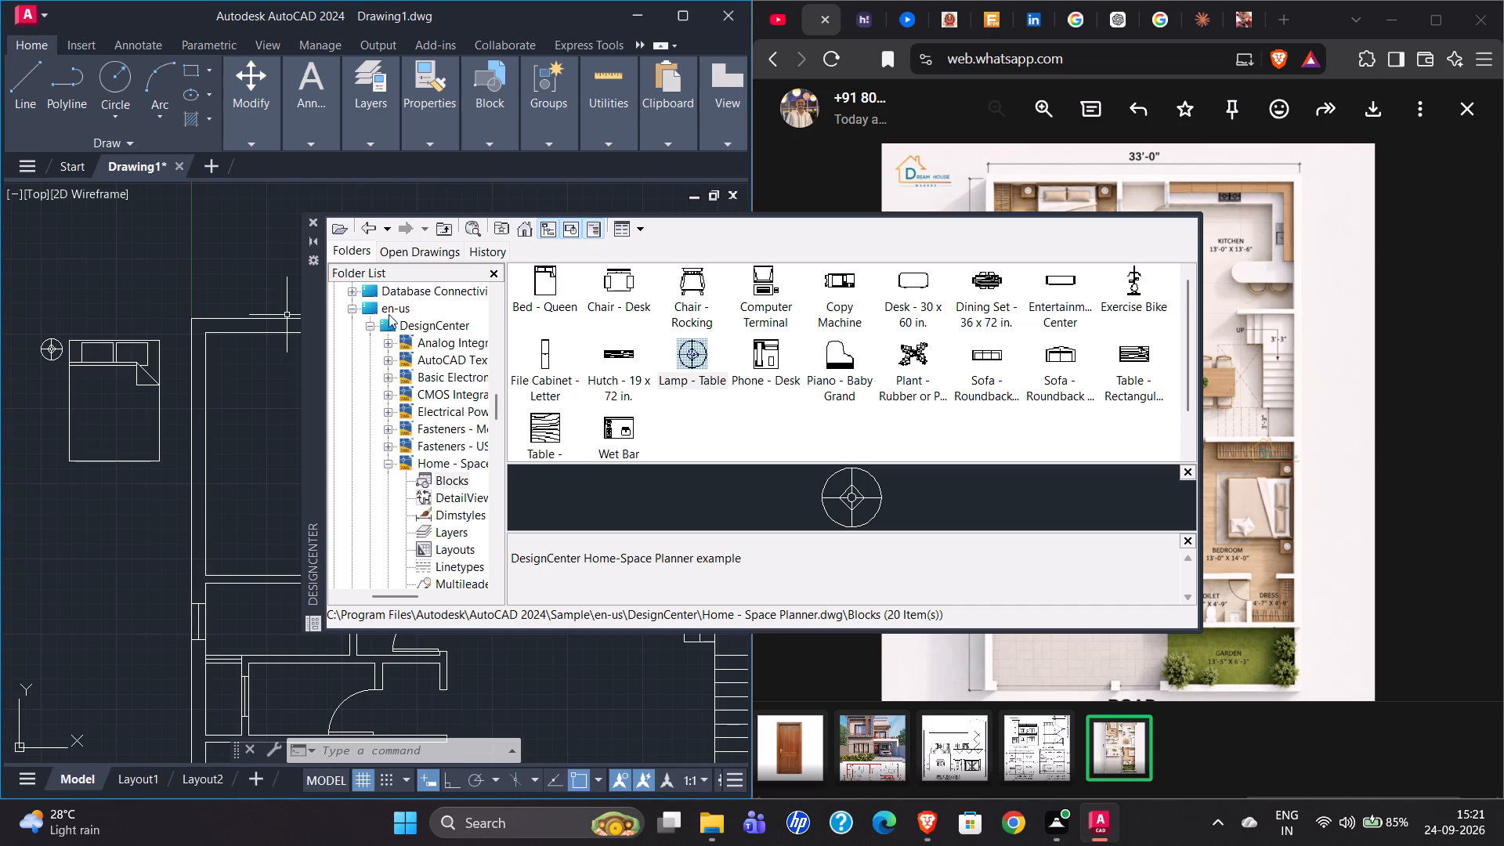
{"action": "left_click", "coordinate": [411, 323]}
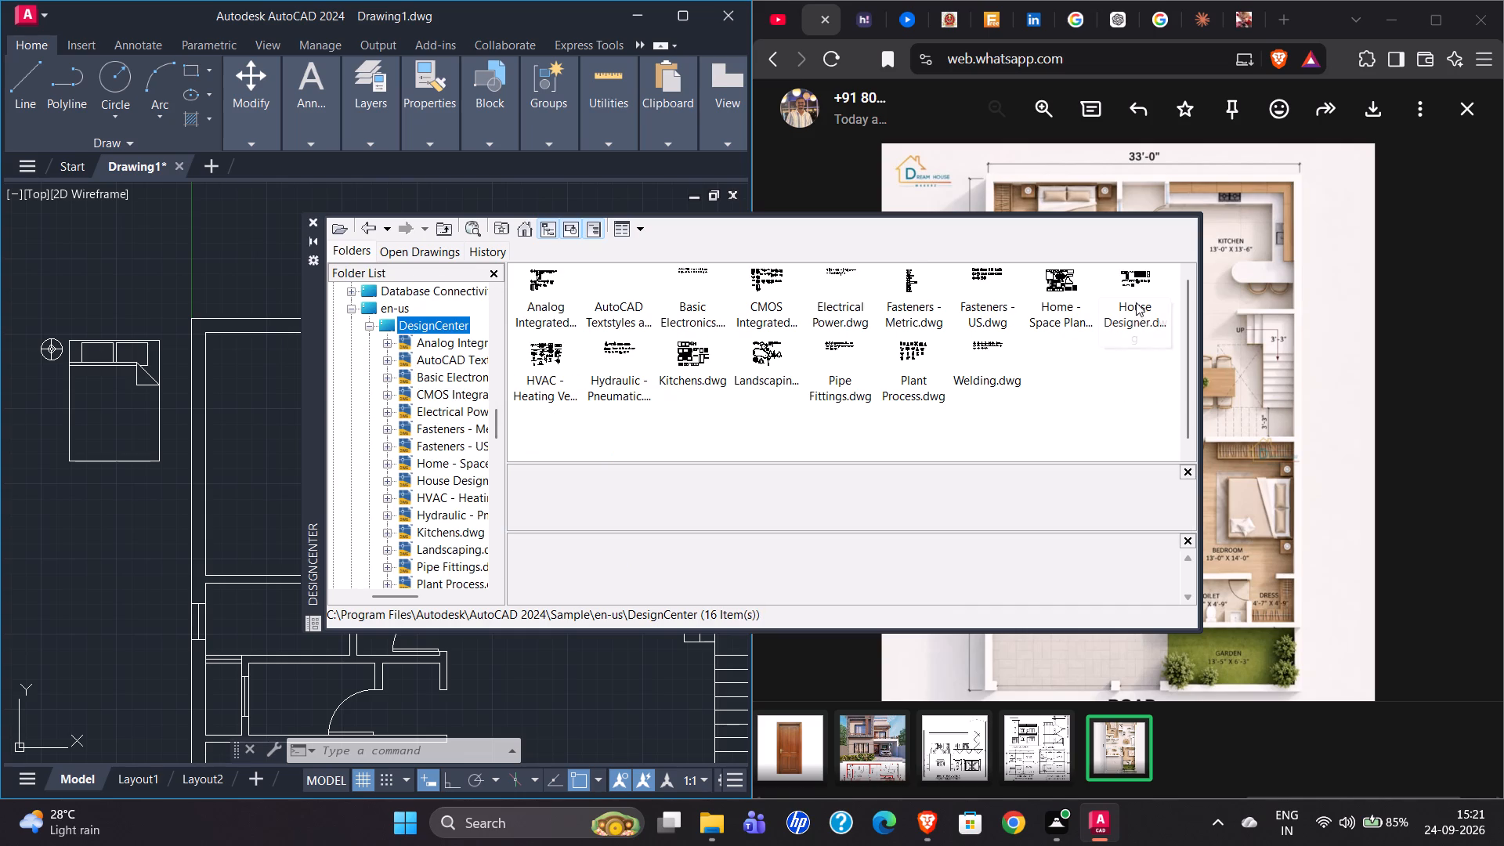
{"action": "left_click_drag", "start_coordinate": [1070, 291], "coordinate": [88, 278]}
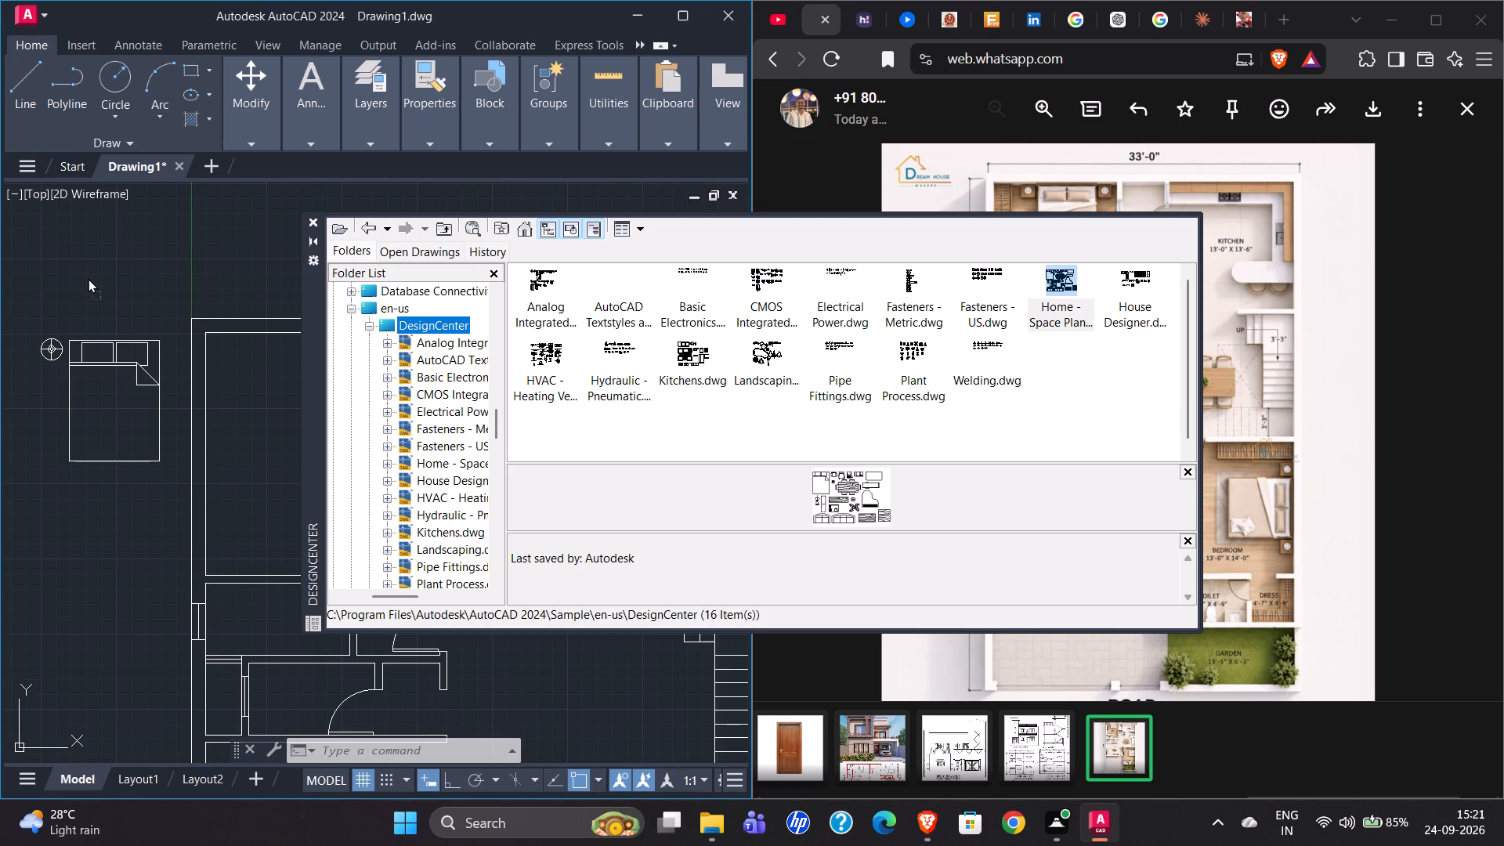
{"action": "left_click_drag", "start_coordinate": [88, 278], "coordinate": [90, 273]}
{"action": "scroll", "coordinate": [88, 292], "scroll_direction": "down", "scroll_amount": 2}
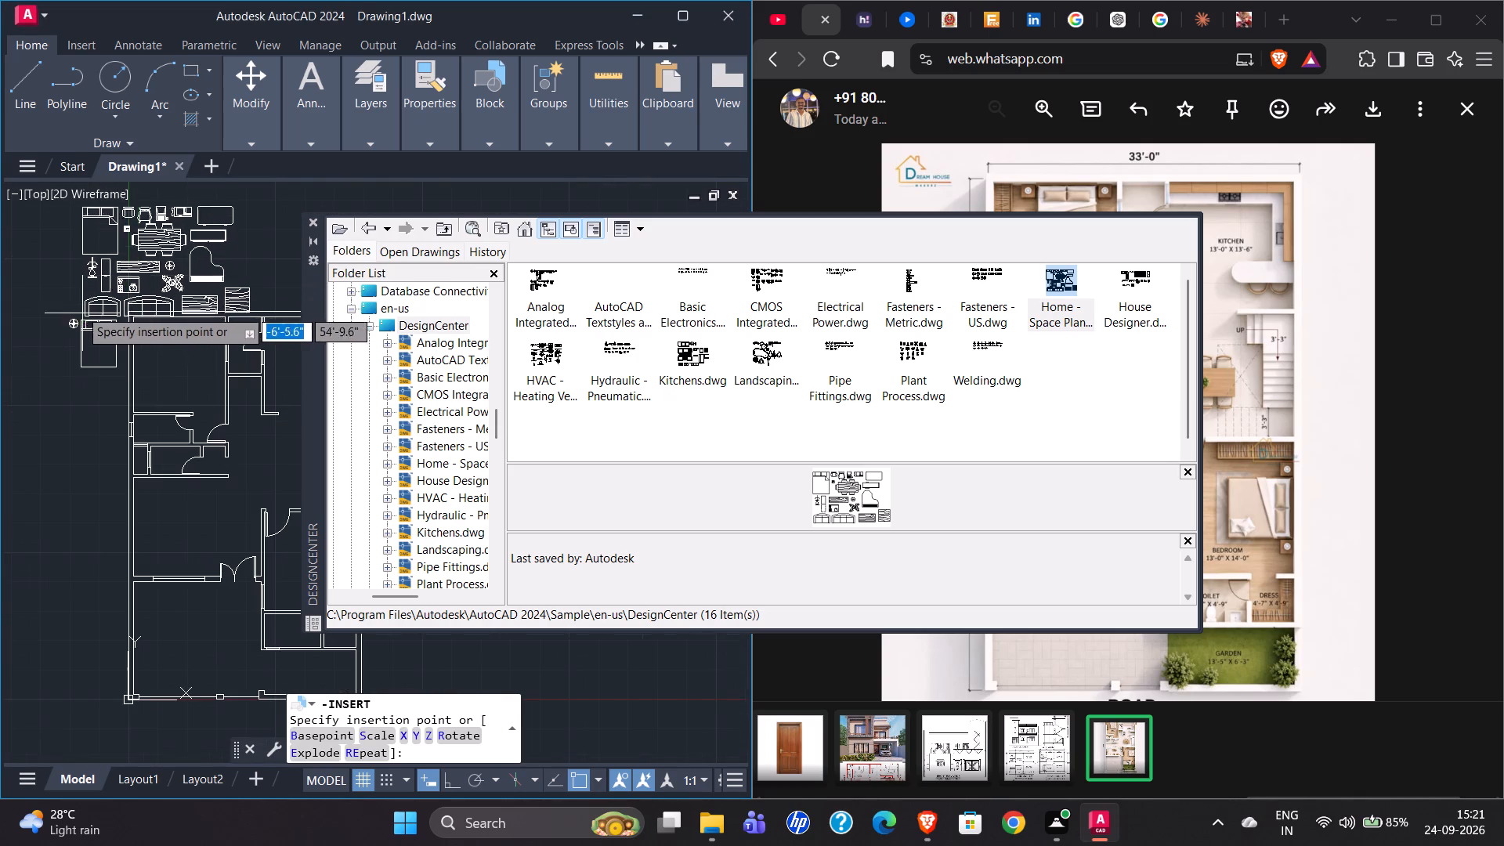
{"action": "left_click", "coordinate": [69, 291]}
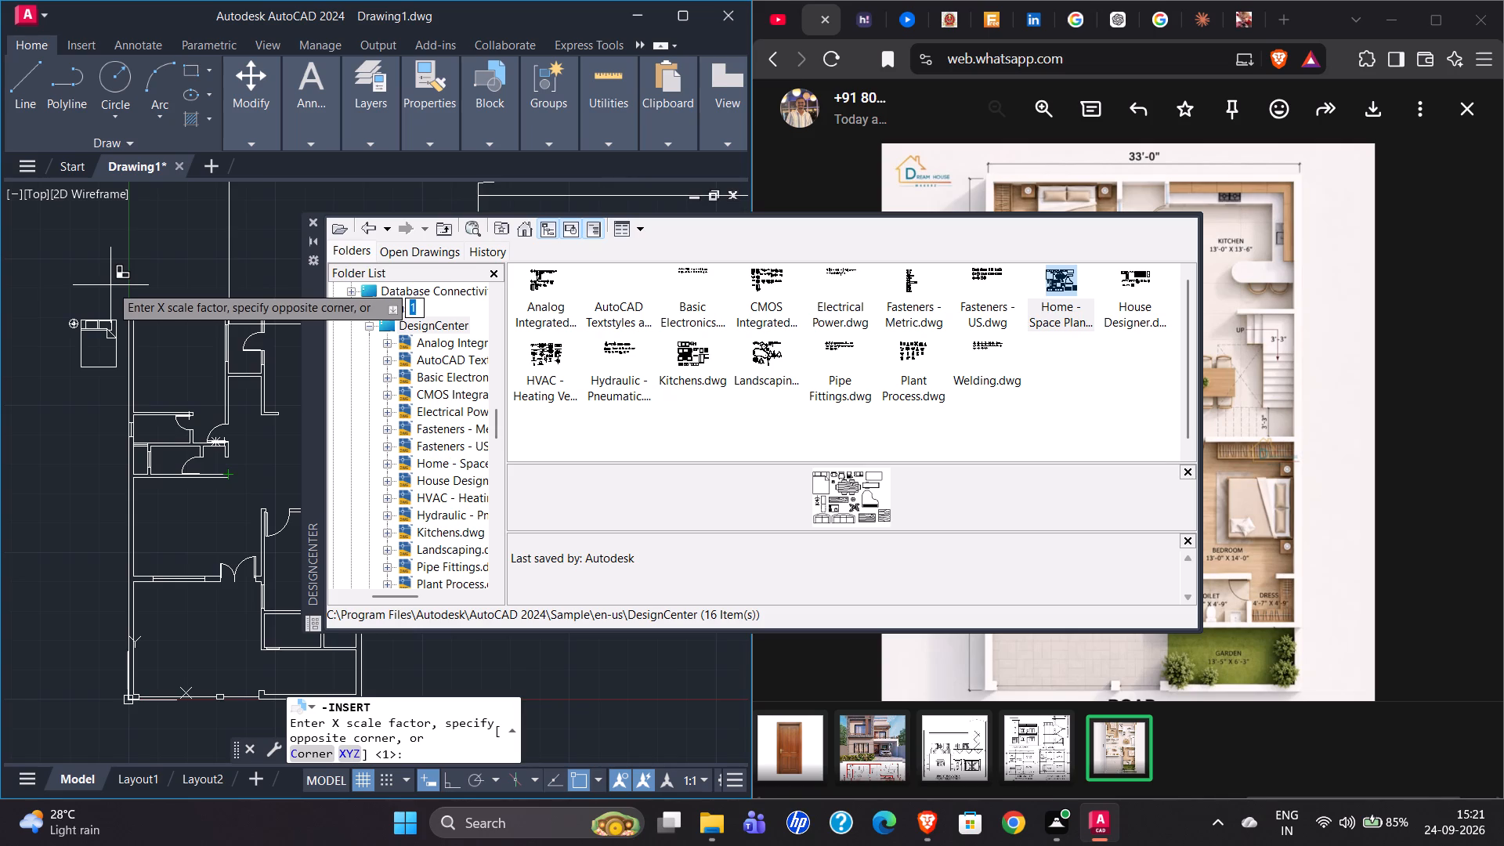
{"action": "key", "text": "Return"}
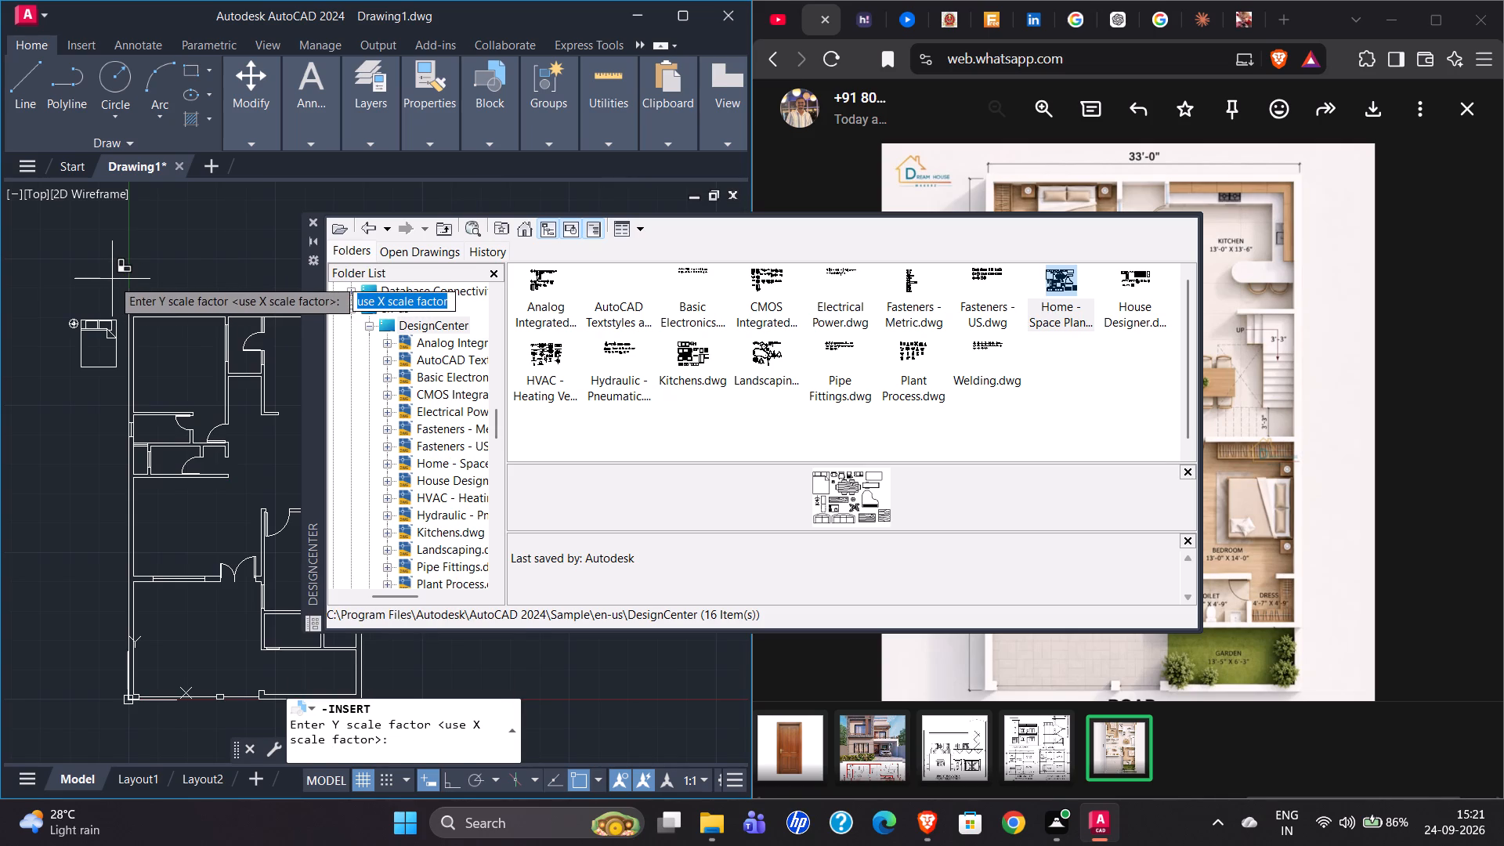
{"action": "key", "text": "Return"}
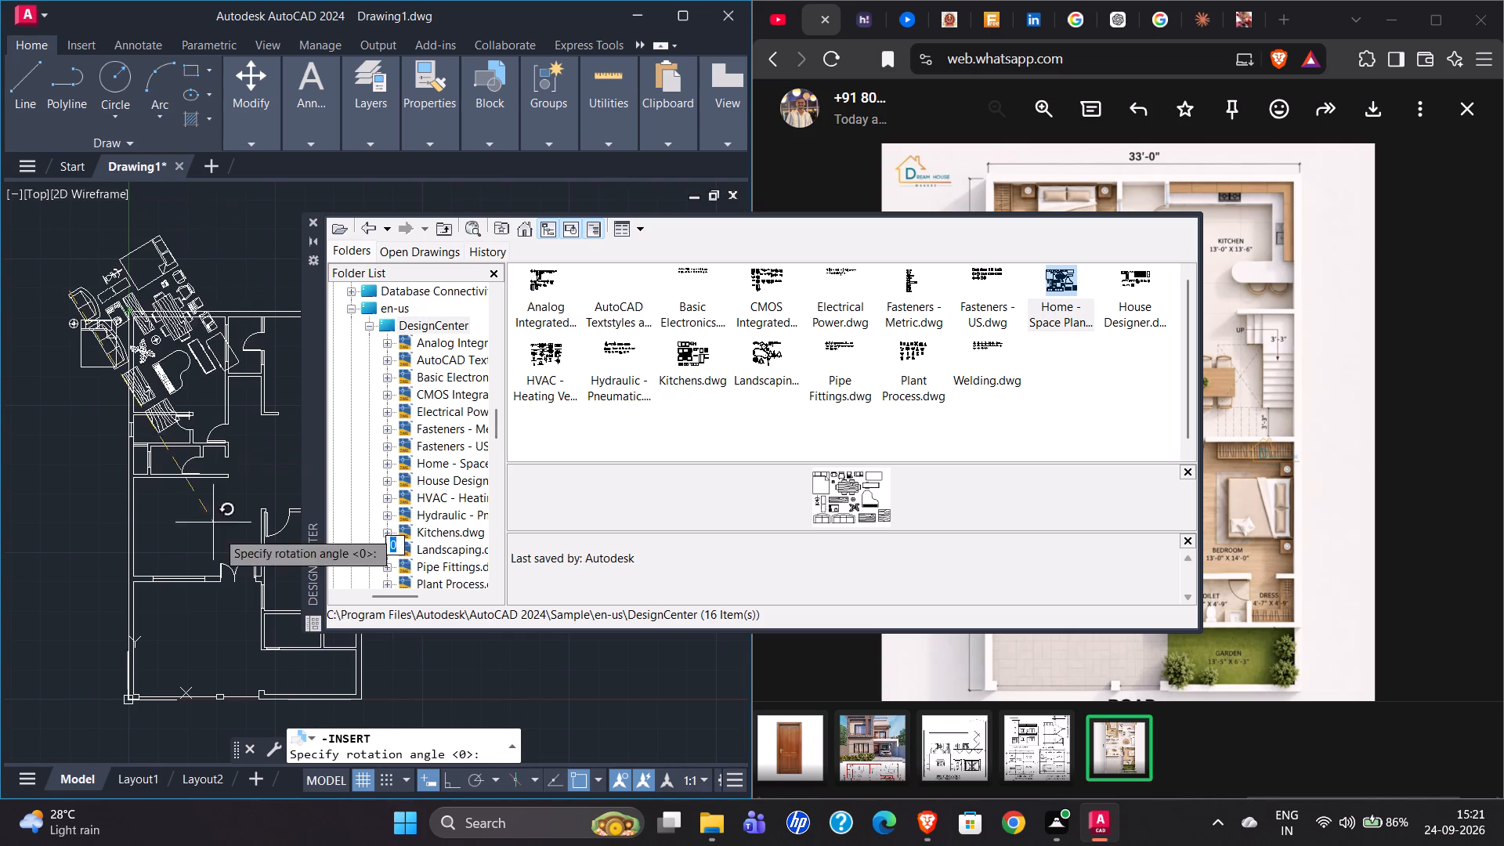
{"action": "left_click", "coordinate": [451, 781]}
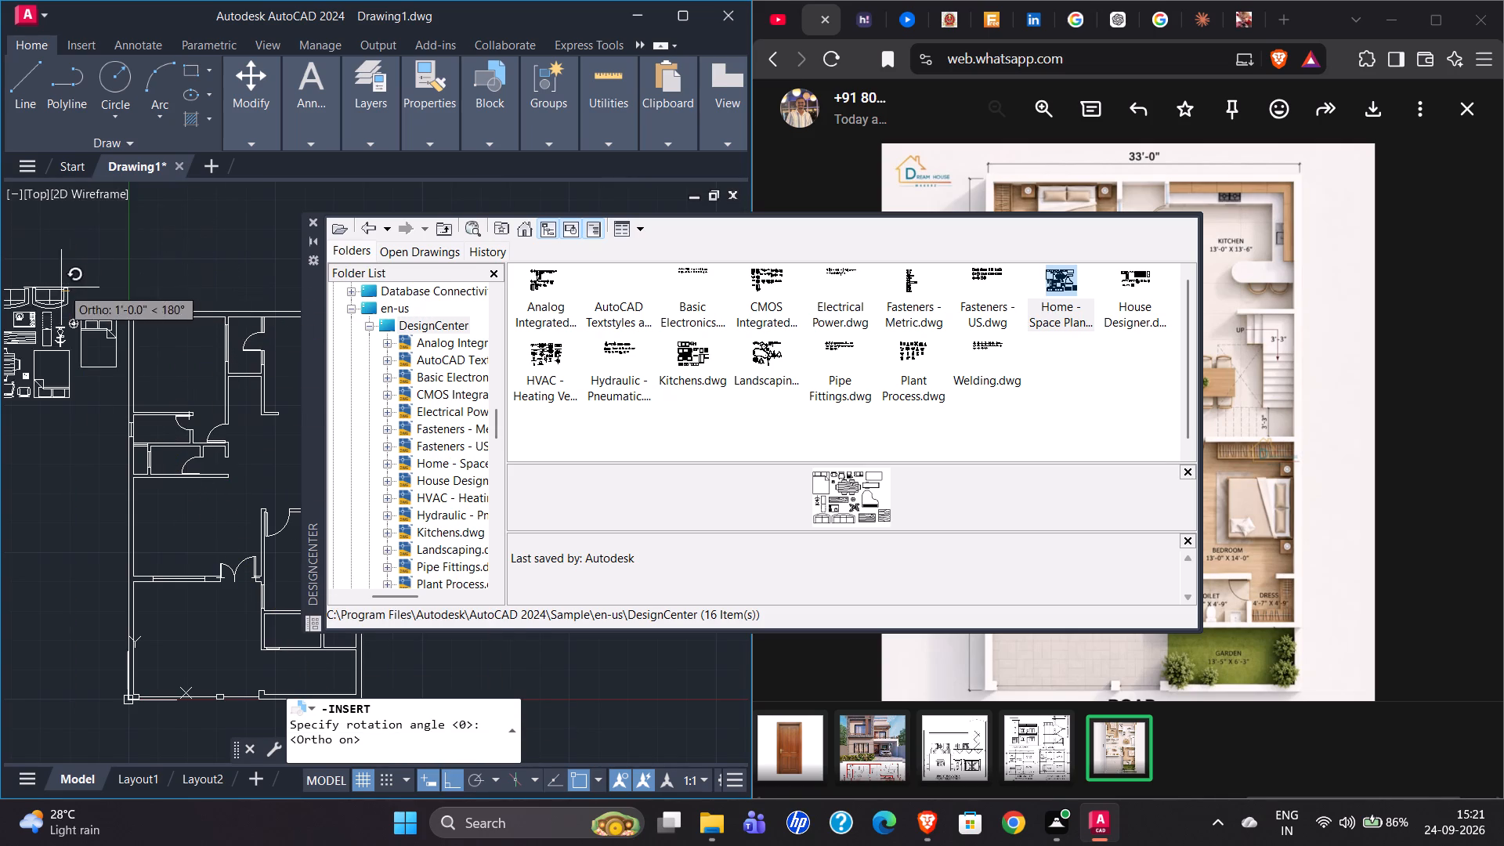
{"action": "key", "text": "Return"}
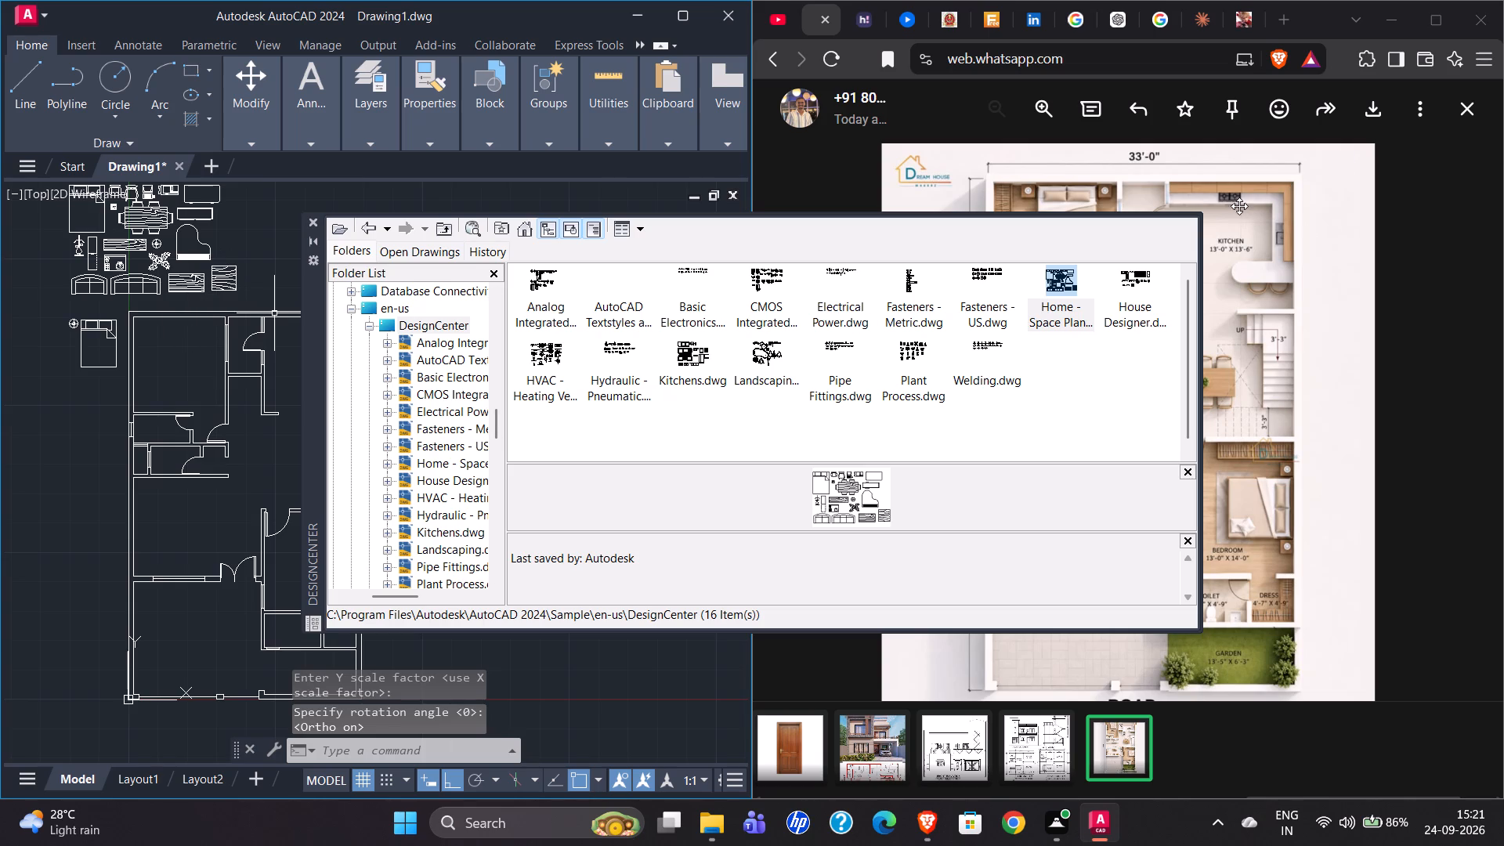
{"action": "left_click", "coordinate": [309, 219]}
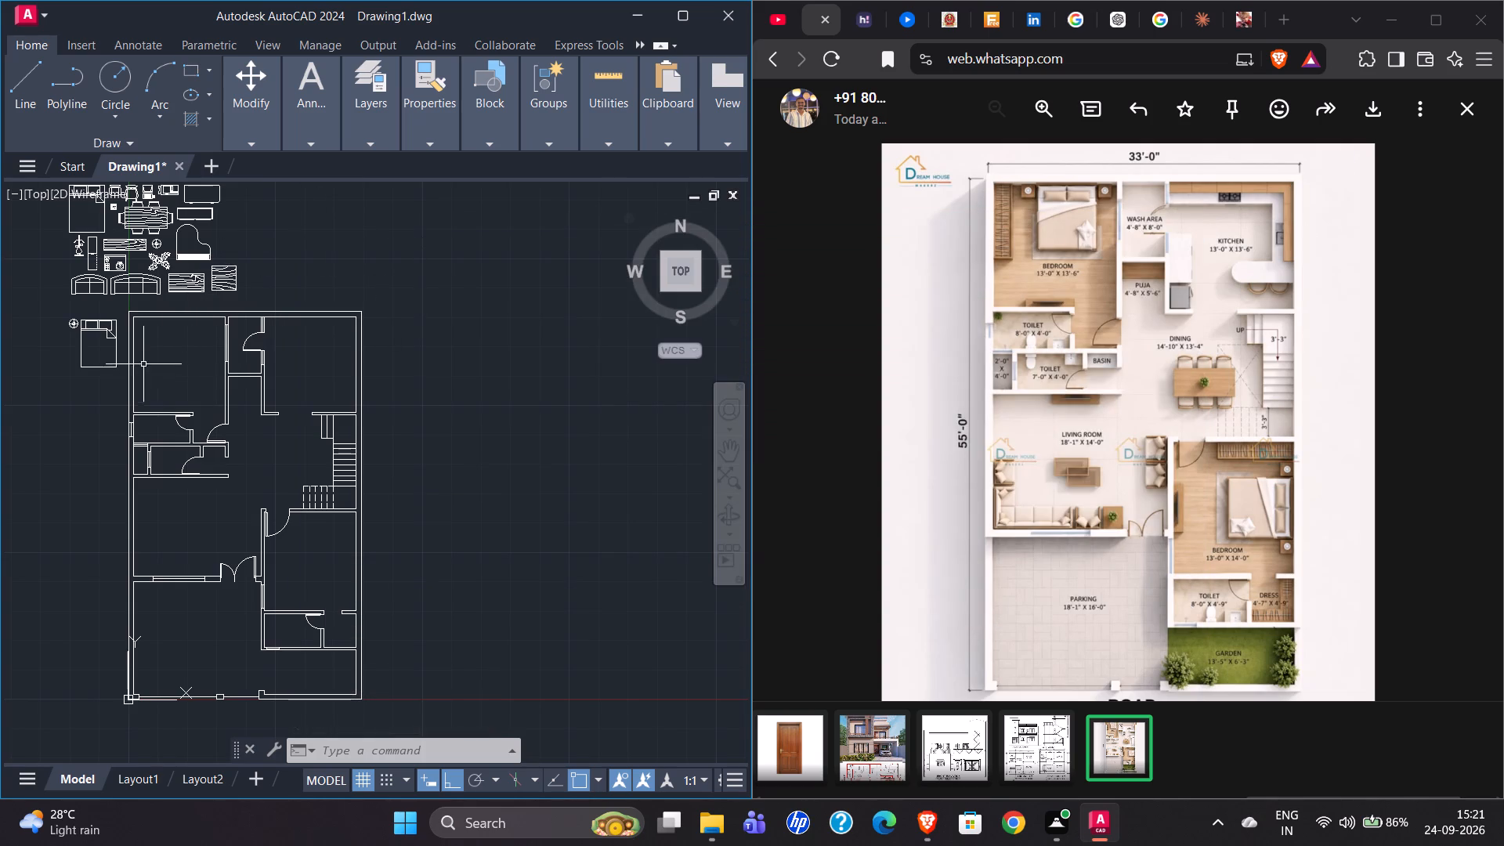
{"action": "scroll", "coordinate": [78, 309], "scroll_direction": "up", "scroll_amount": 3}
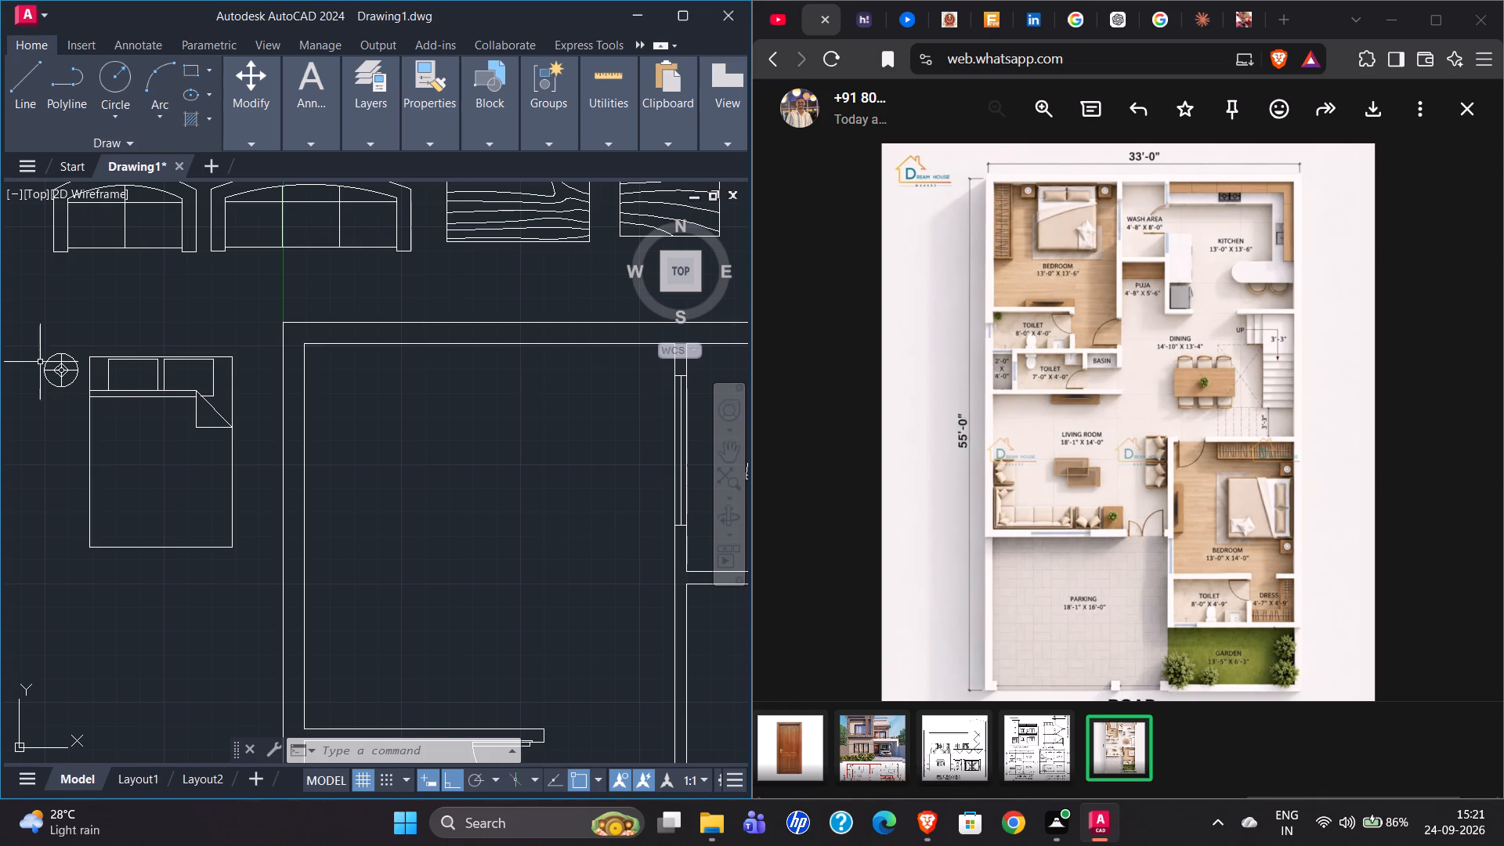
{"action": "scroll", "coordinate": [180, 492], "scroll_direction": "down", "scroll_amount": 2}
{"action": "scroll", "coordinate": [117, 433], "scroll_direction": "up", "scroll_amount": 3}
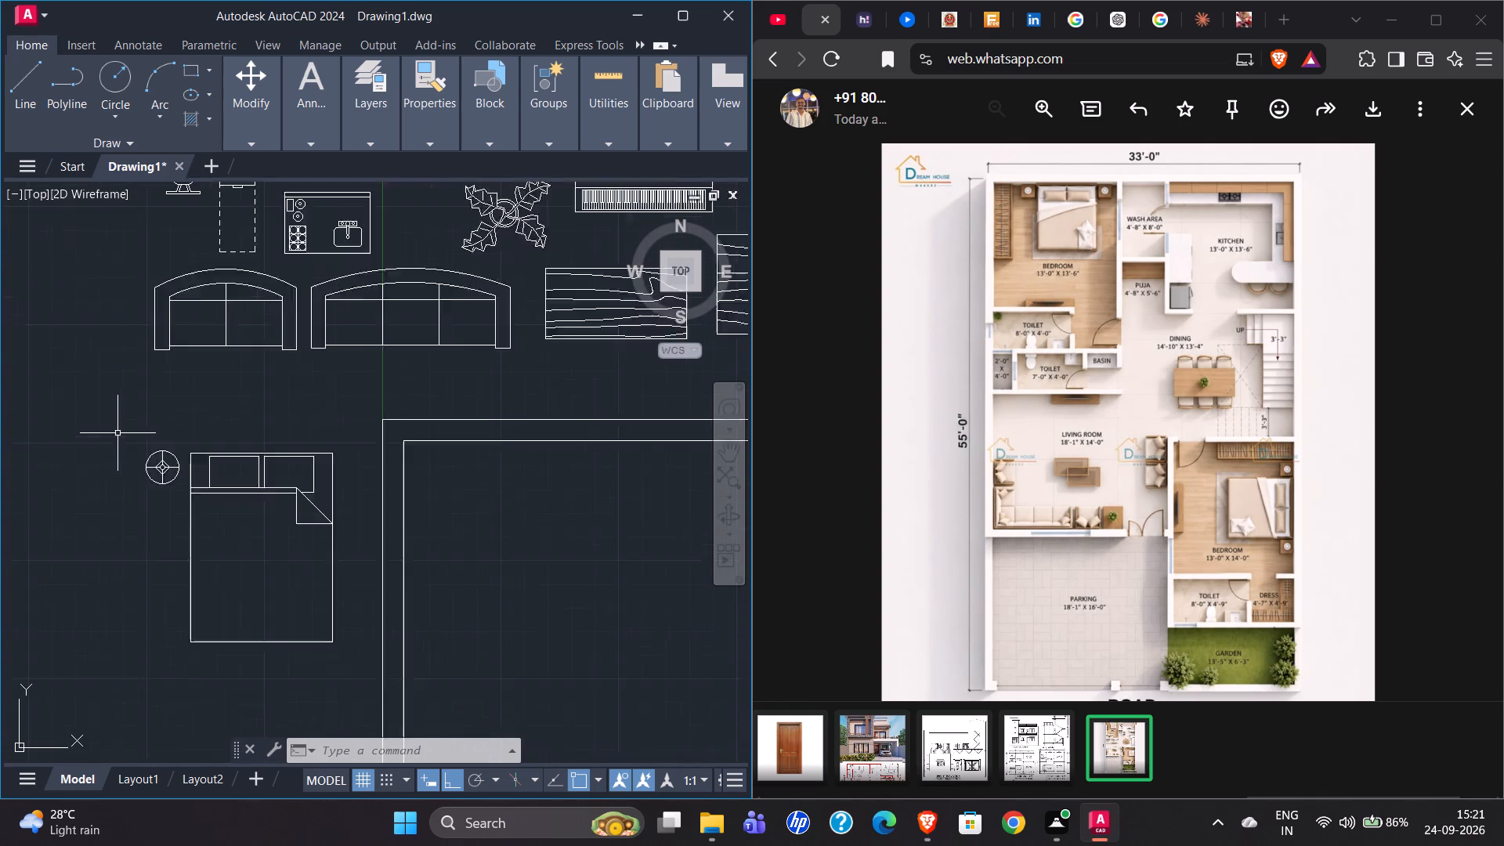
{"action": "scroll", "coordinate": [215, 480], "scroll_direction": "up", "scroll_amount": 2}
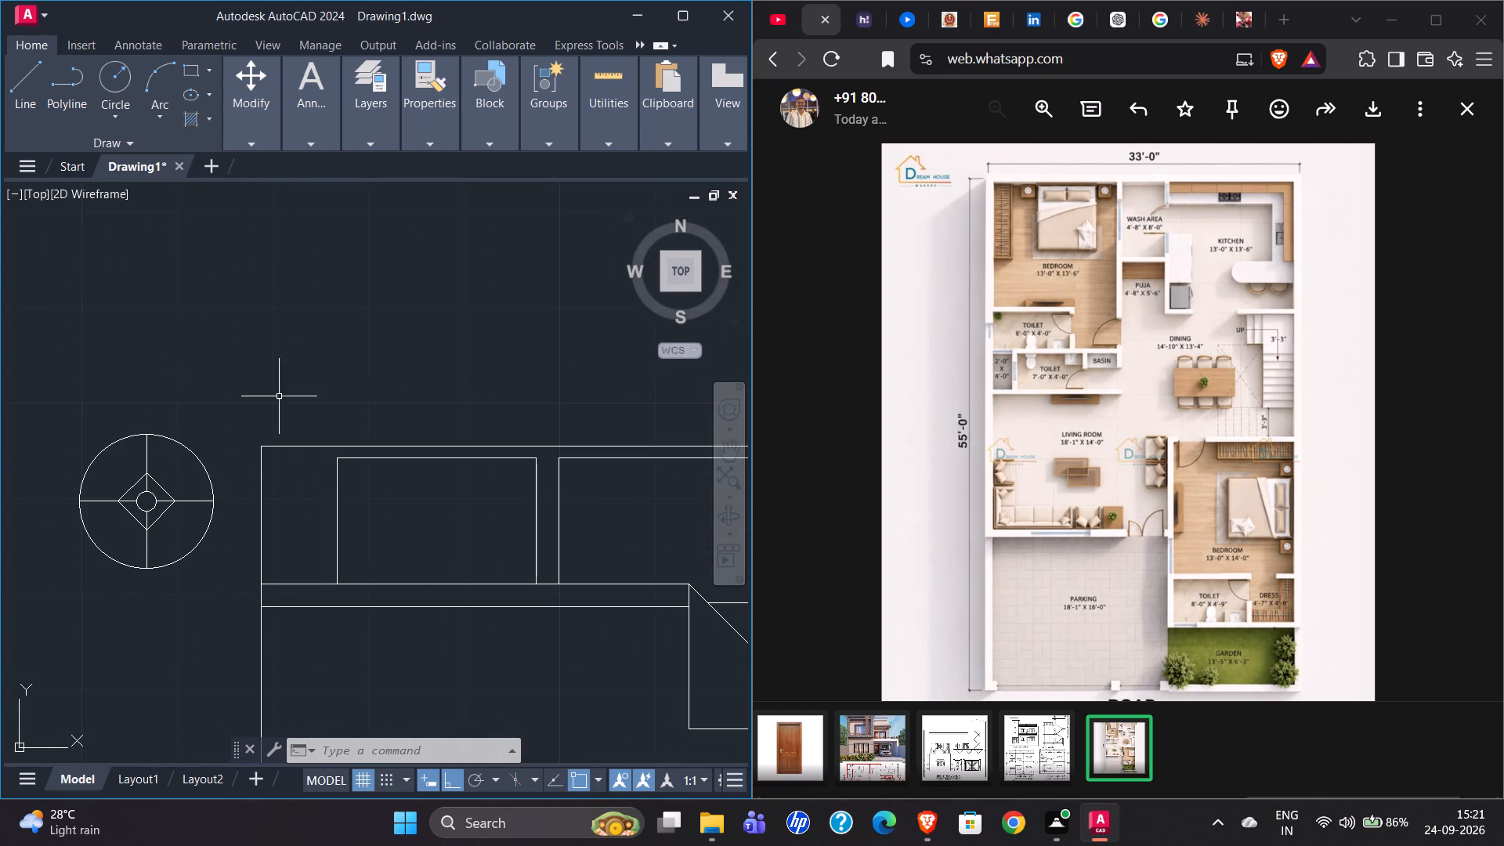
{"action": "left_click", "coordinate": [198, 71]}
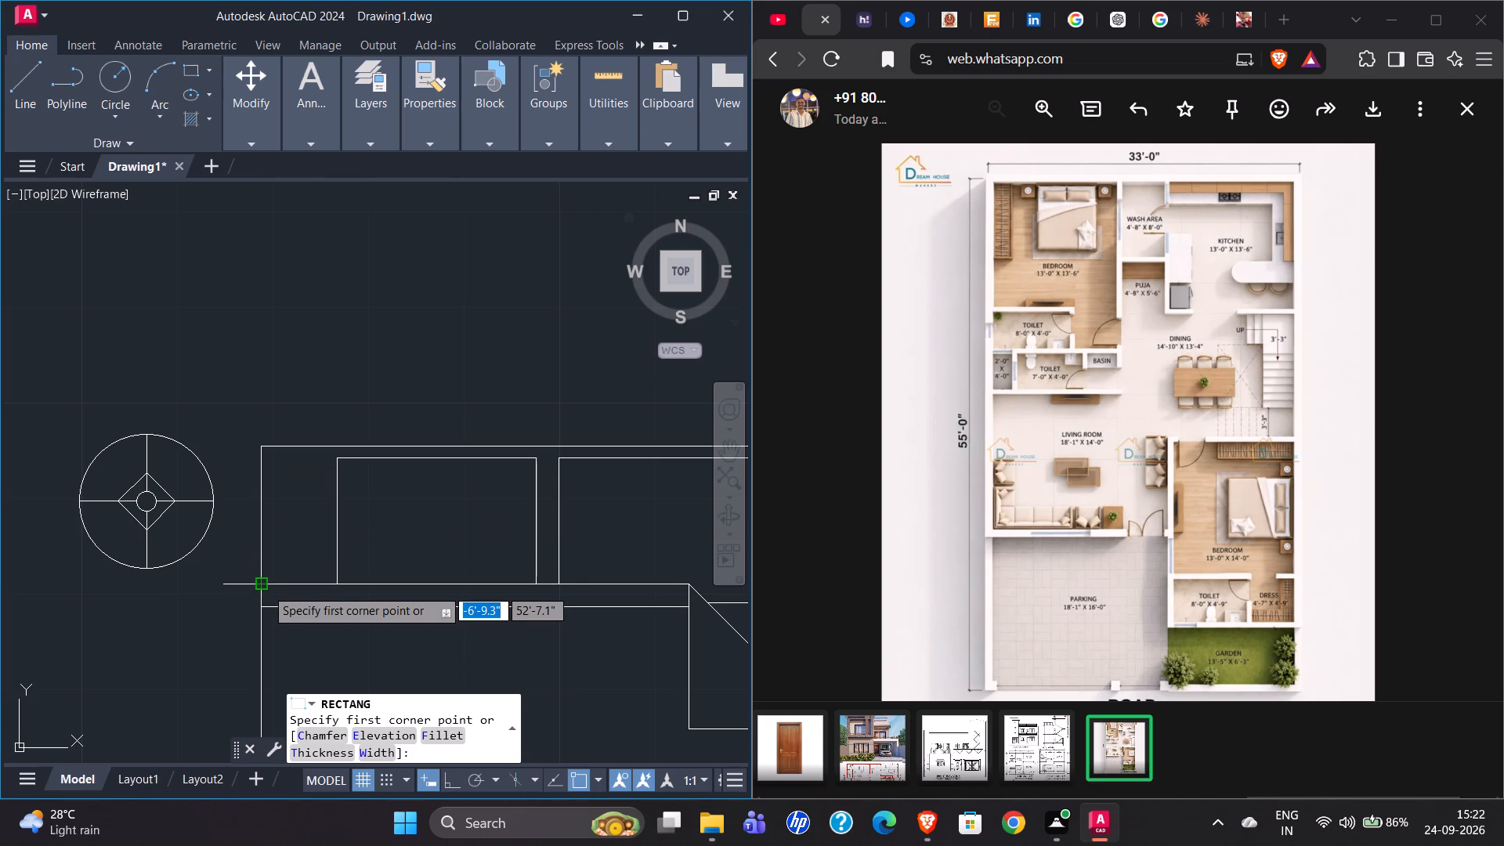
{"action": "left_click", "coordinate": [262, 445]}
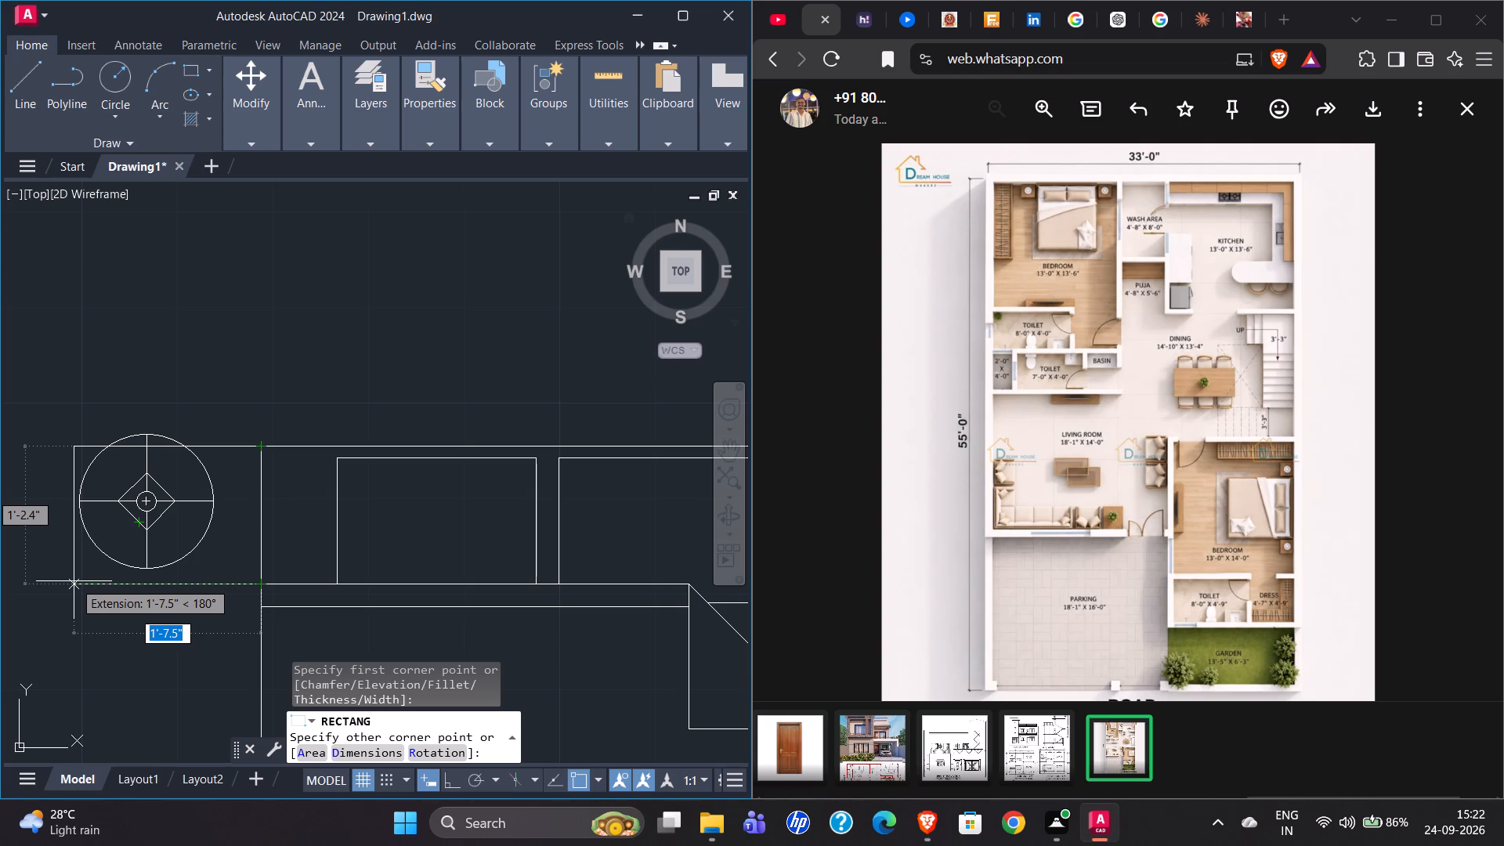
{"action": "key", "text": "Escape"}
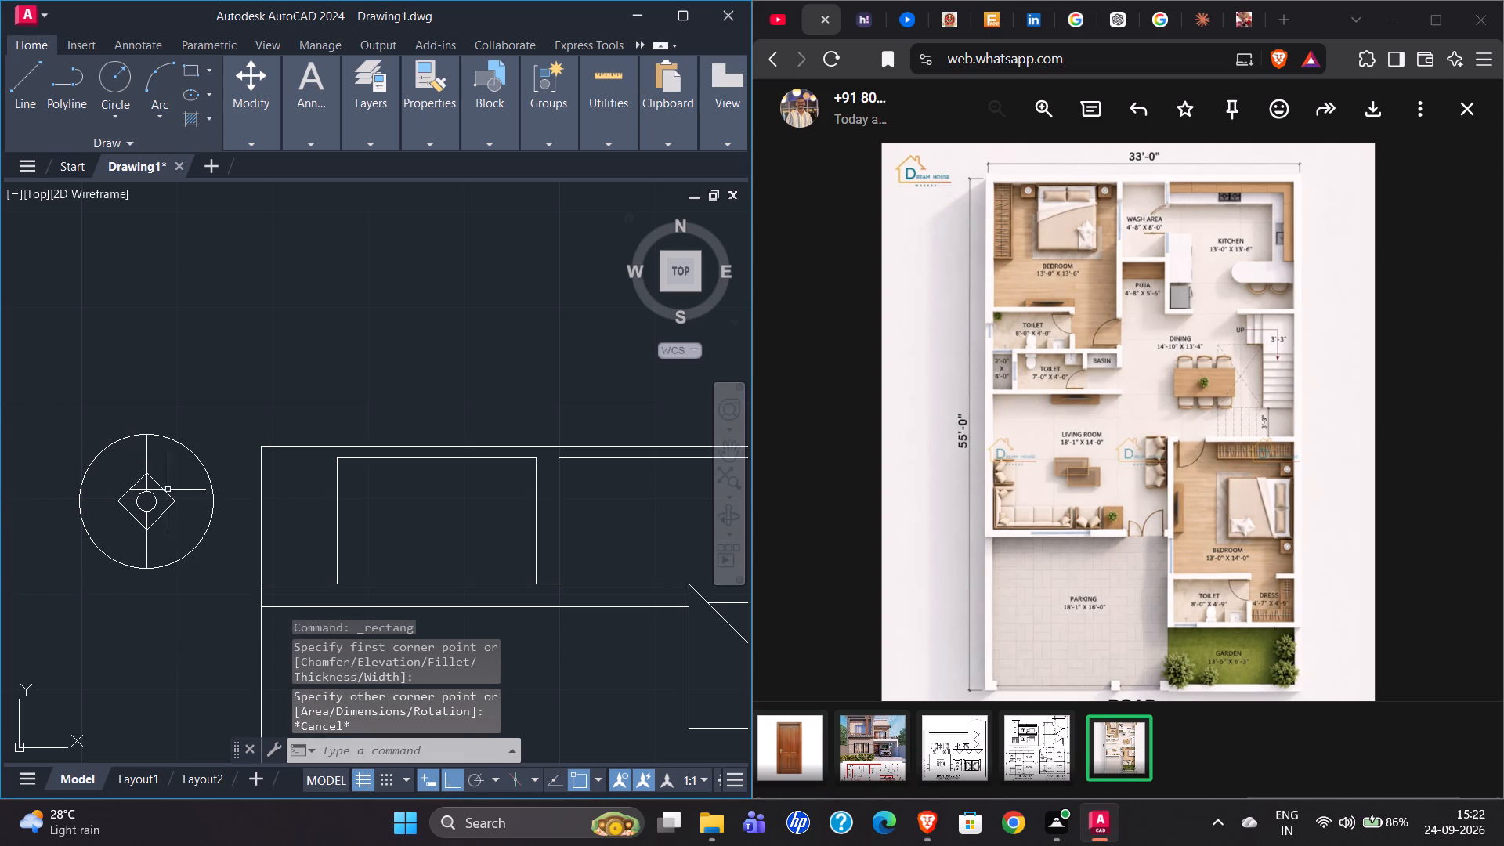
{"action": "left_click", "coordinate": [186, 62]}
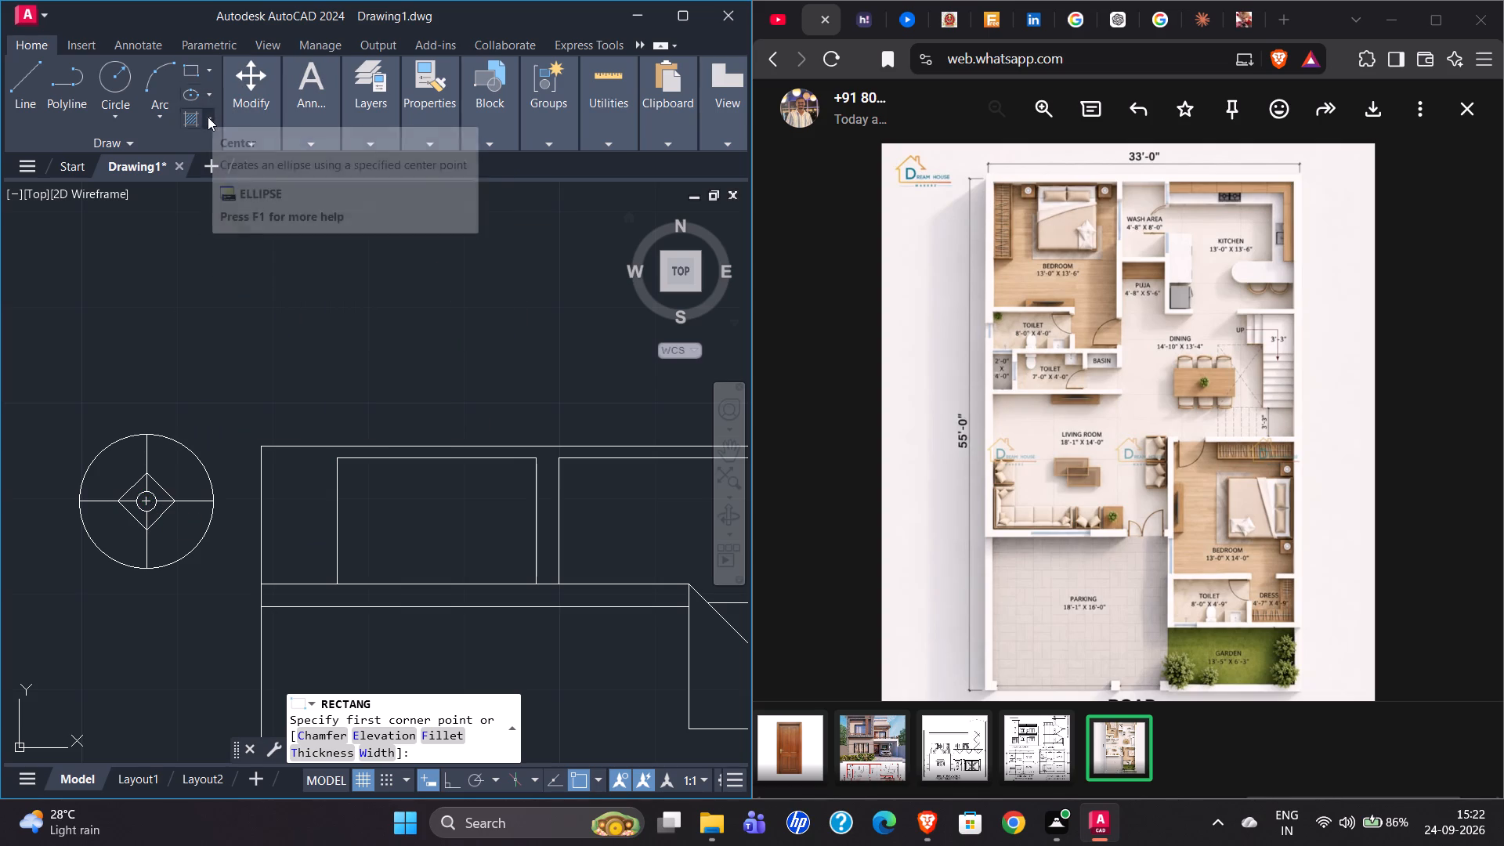
Draw a four-sided polygon centred on the table lamp beside the bed, circumscribed about its outer circle with a radius of about 7".
{"action": "left_click", "coordinate": [206, 66]}
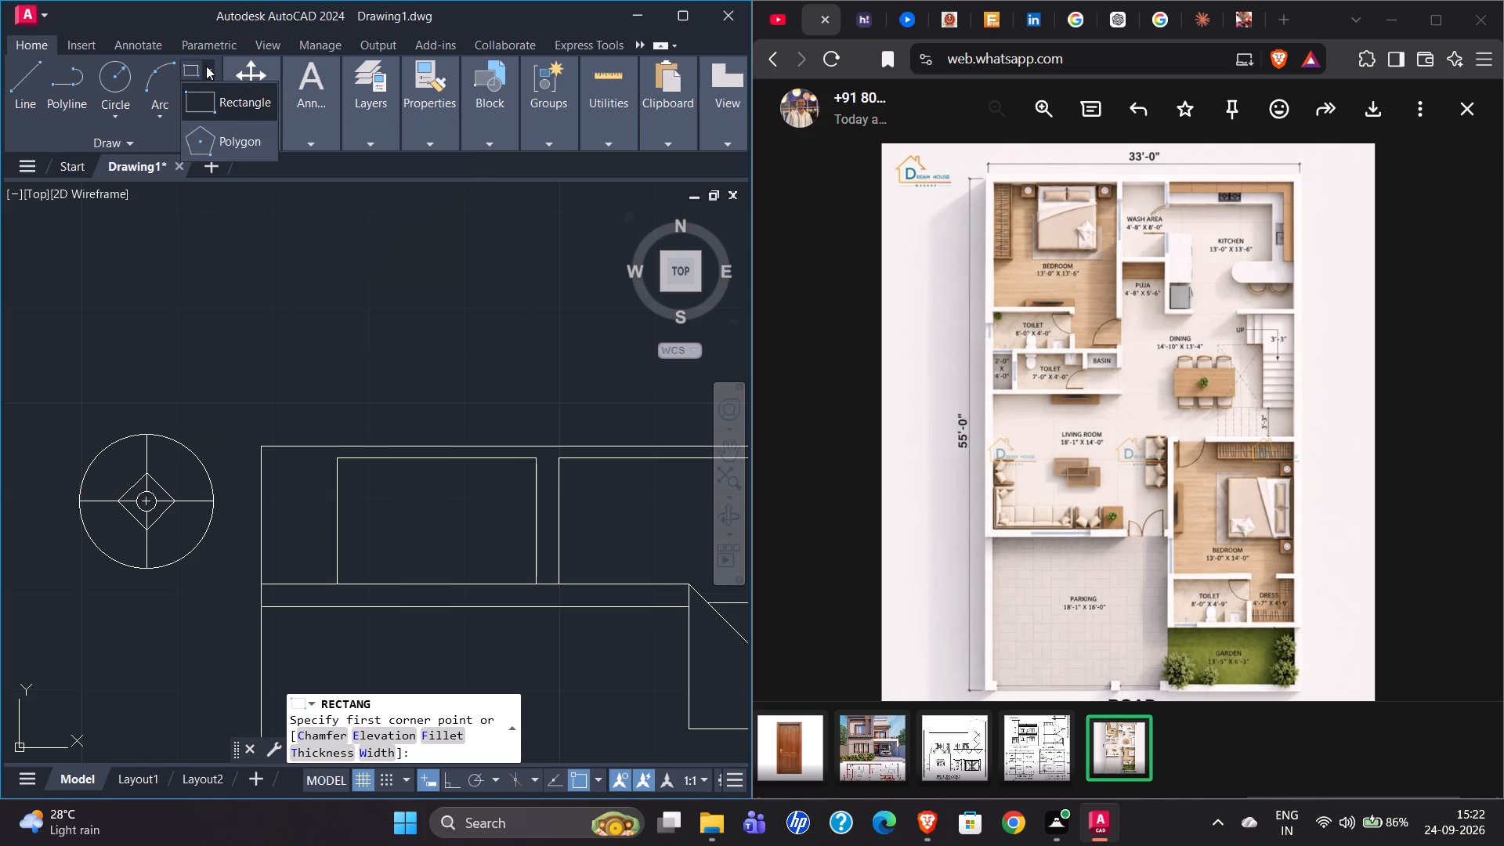
{"action": "left_click", "coordinate": [229, 152]}
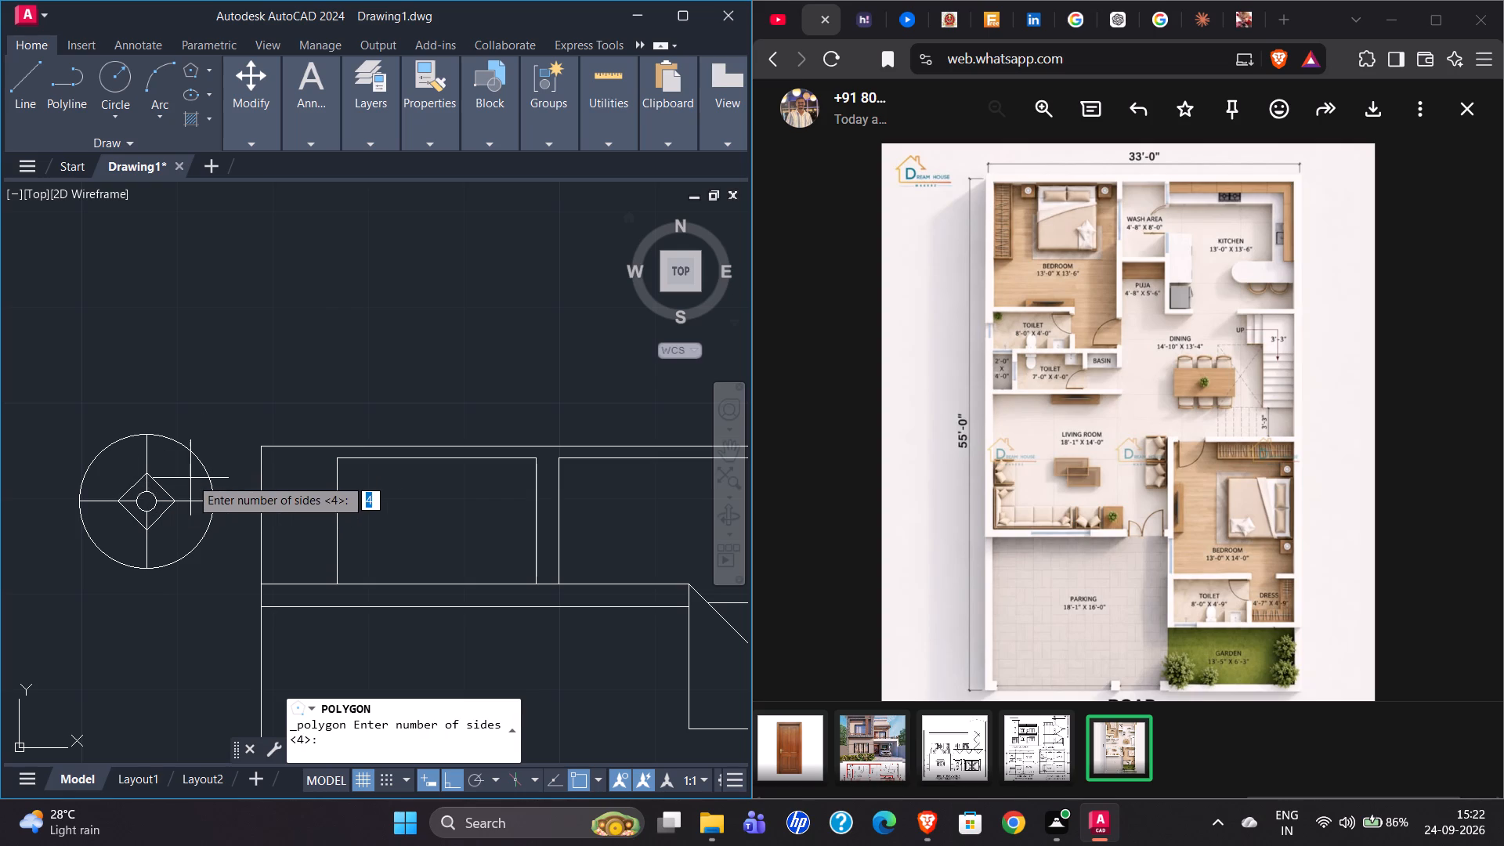
{"action": "key", "text": "Return"}
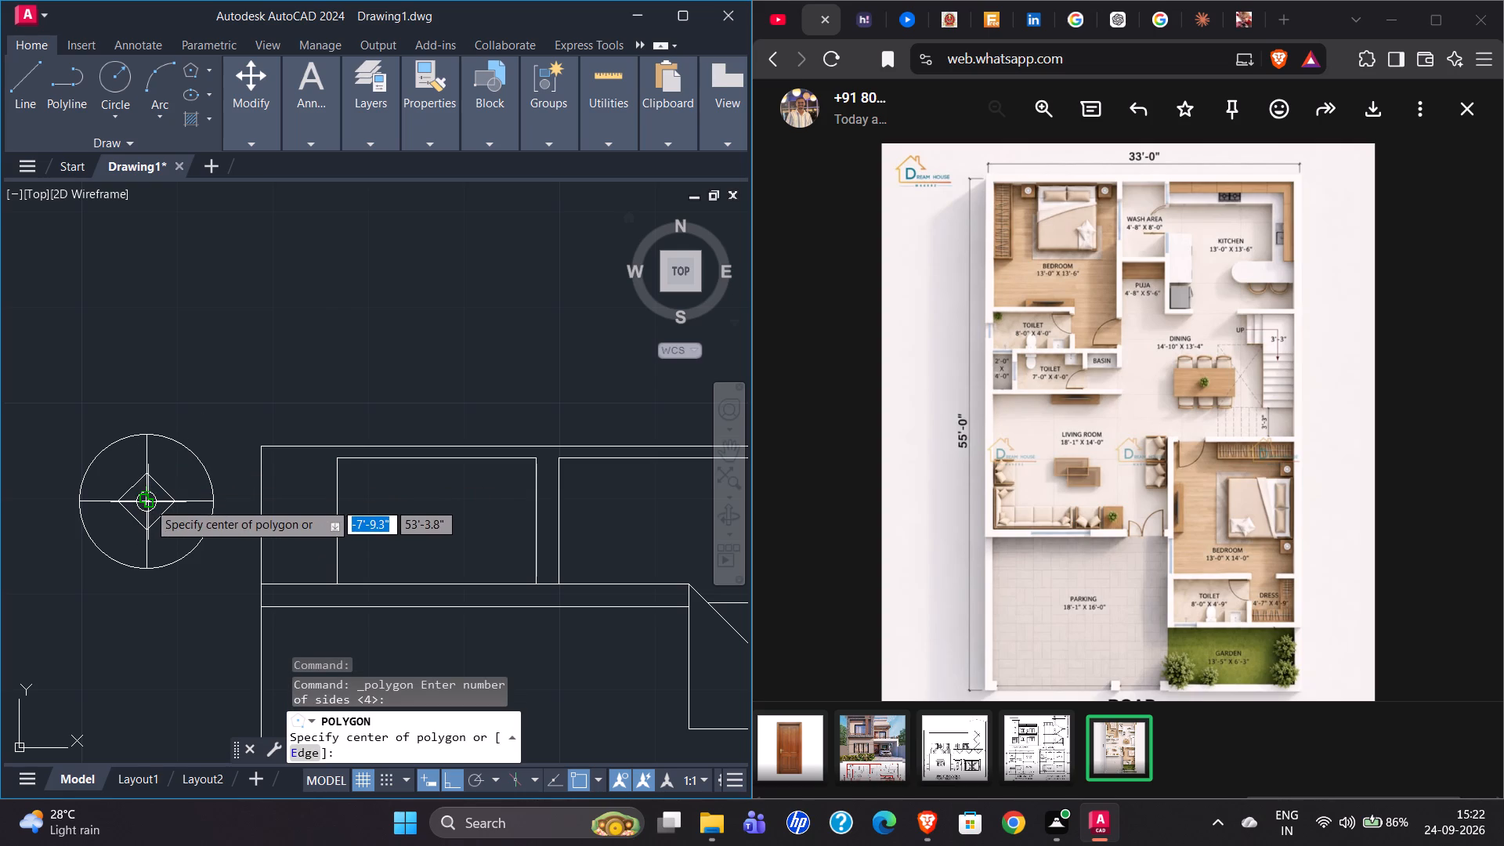
{"action": "left_click", "coordinate": [148, 502]}
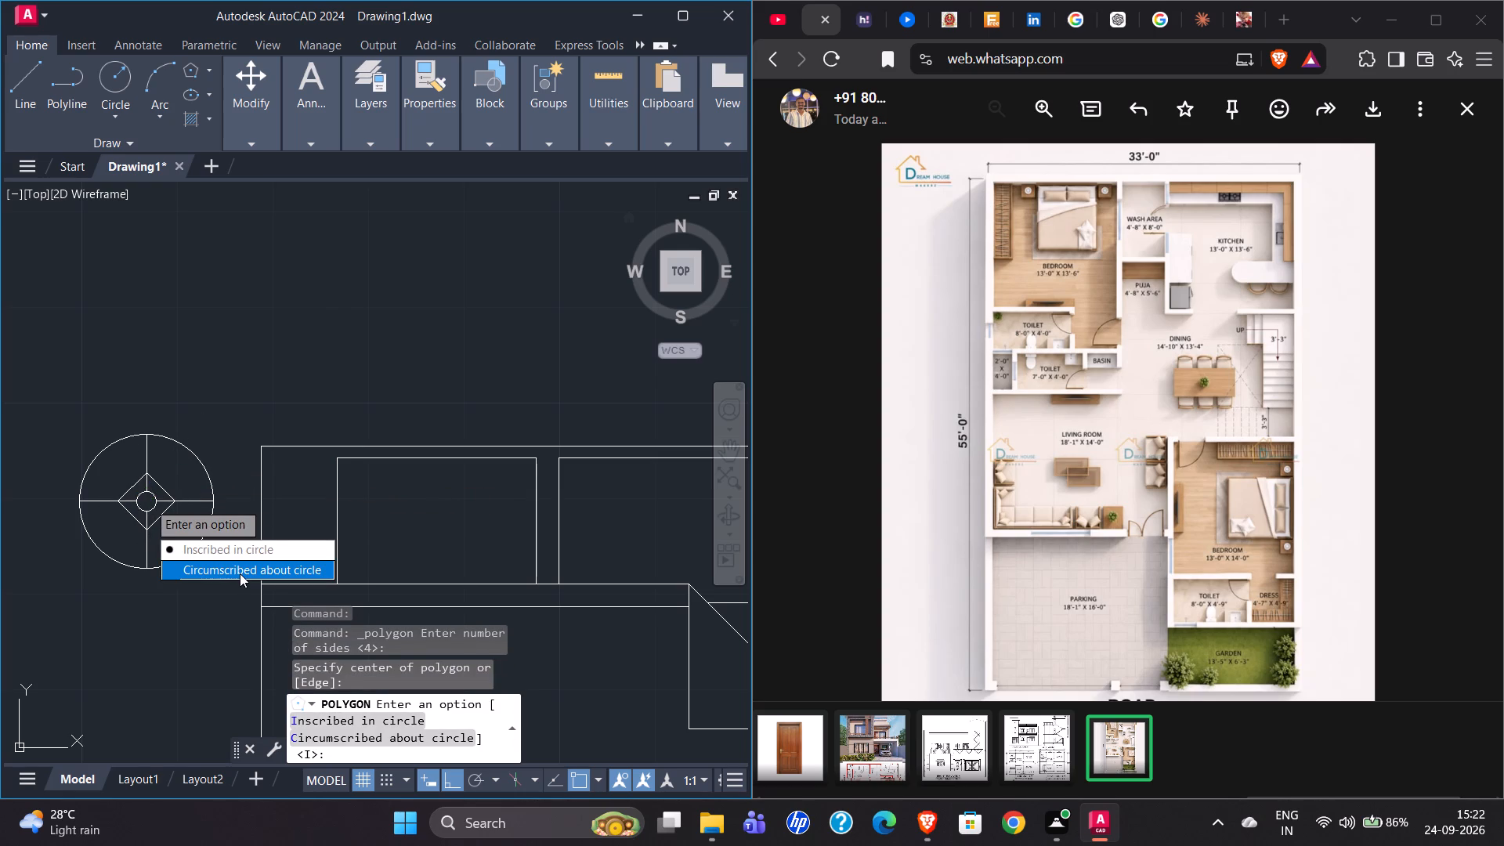
{"action": "left_click_drag", "start_coordinate": [240, 573], "coordinate": [148, 502]}
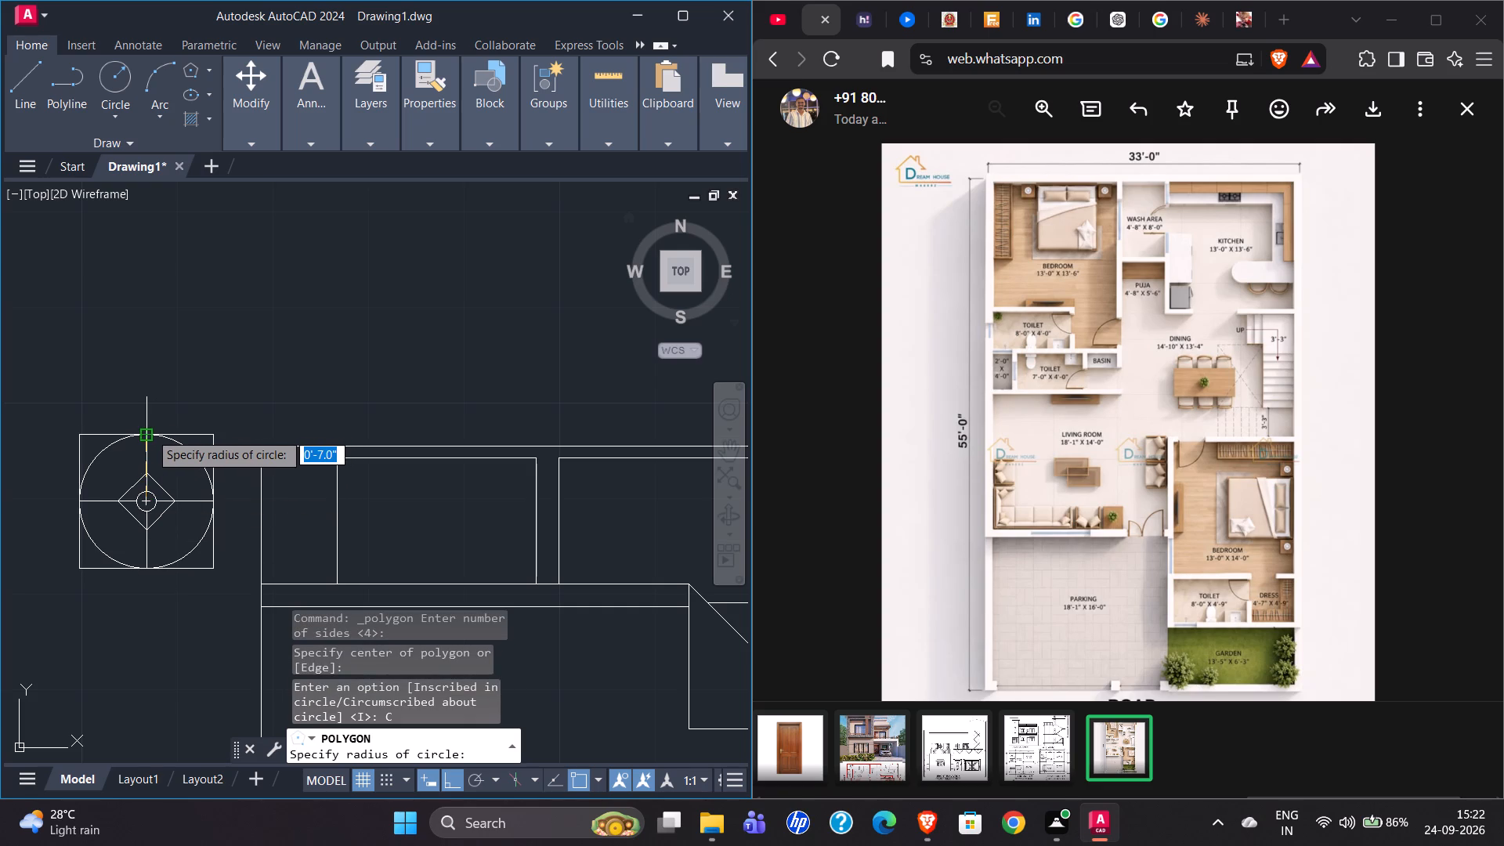
{"action": "left_click", "coordinate": [150, 432]}
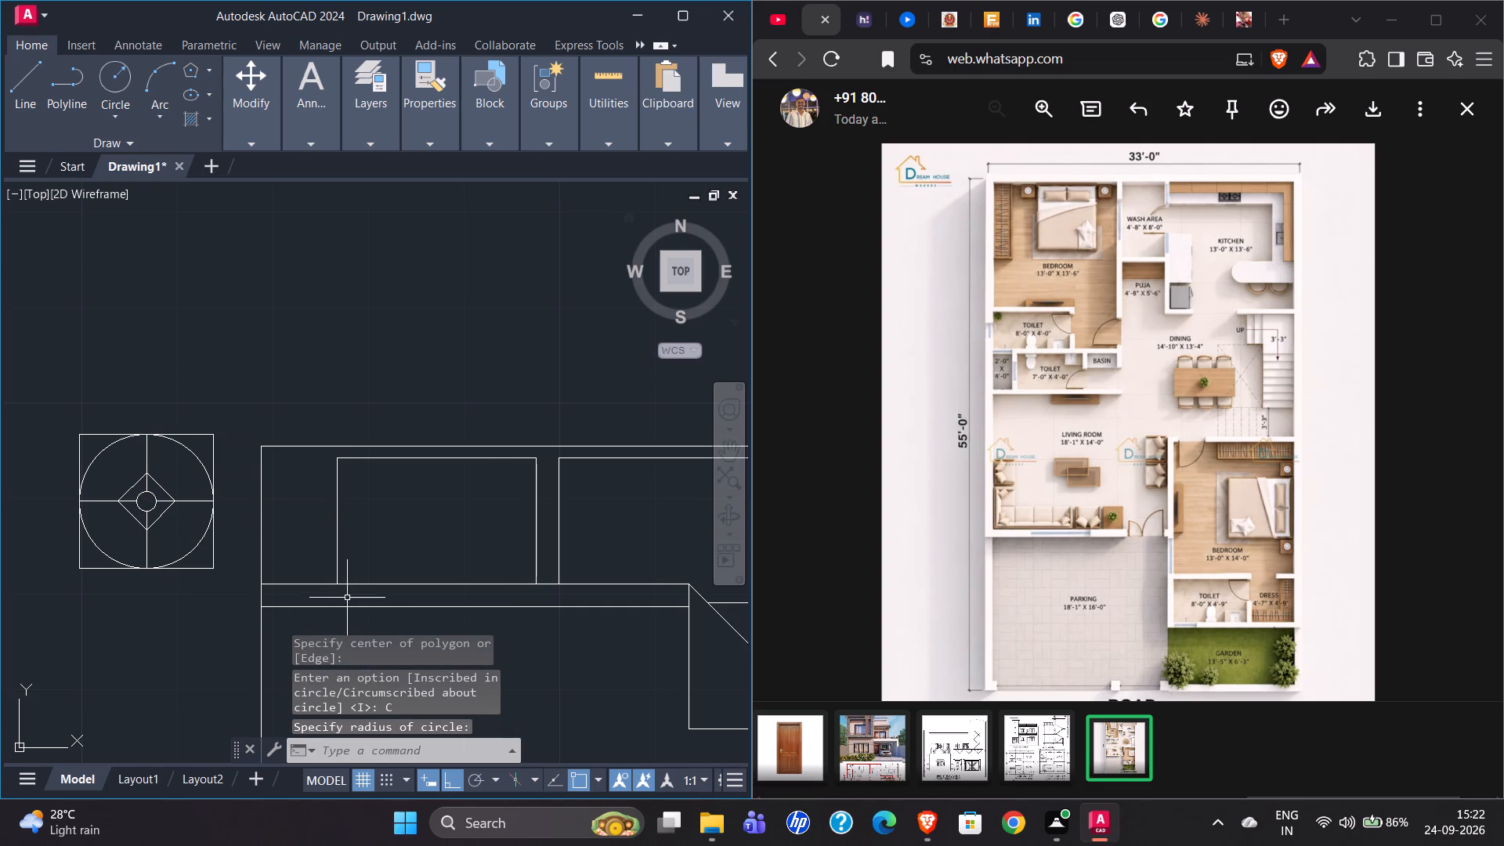
Group the table lamp with the square around it.
{"action": "left_click_drag", "start_coordinate": [42, 385], "coordinate": [51, 396]}
{"action": "left_click", "coordinate": [235, 618]}
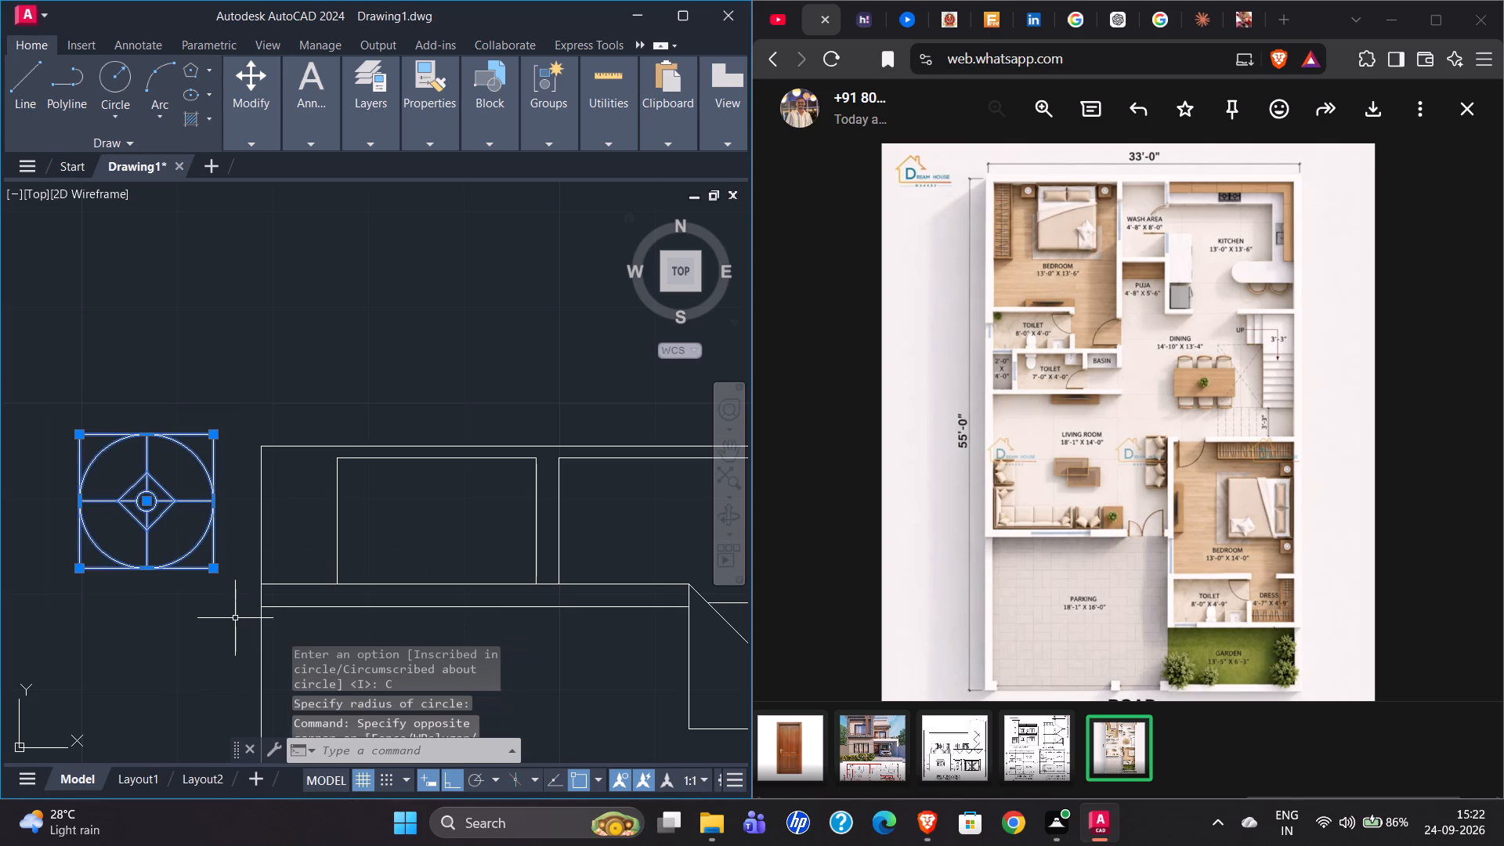
{"action": "key", "text": "g"}
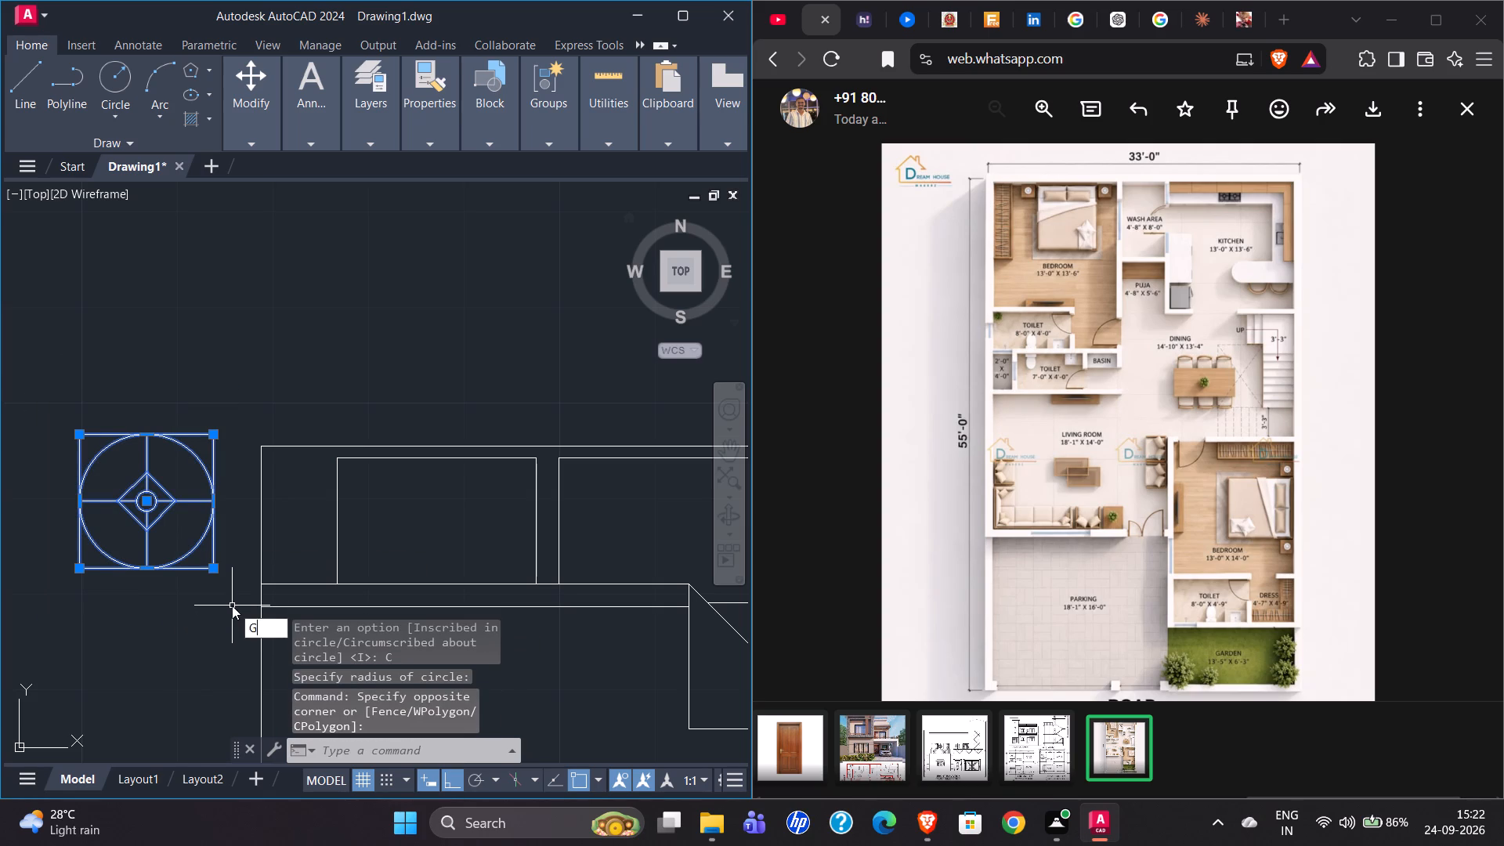
{"action": "key", "text": "Return"}
Move the lamp and square group so the square's northeast corner meets the bed's northwest corner.
{"action": "left_click", "coordinate": [214, 560]}
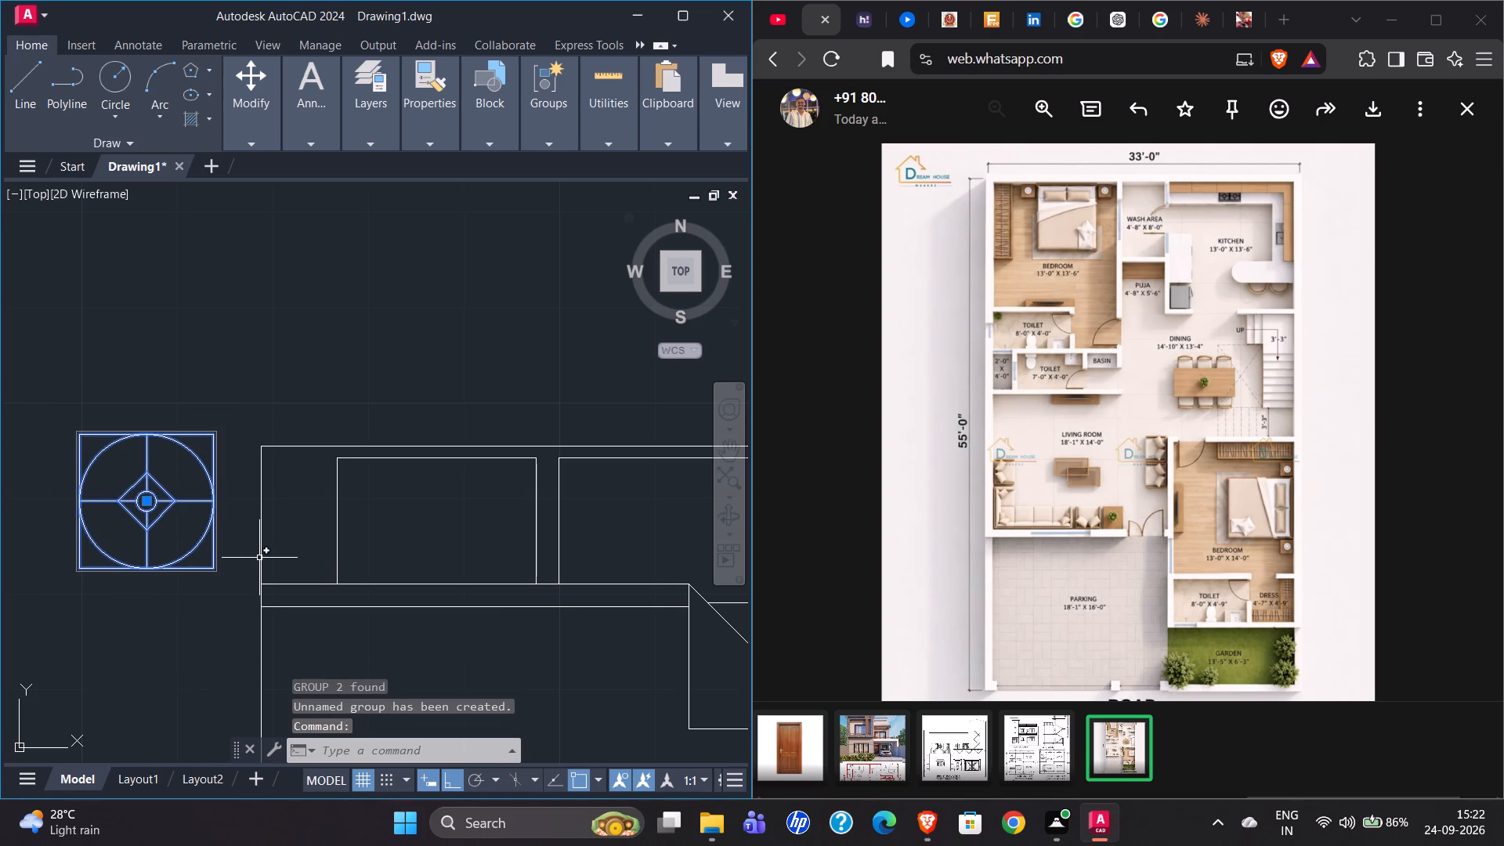
{"action": "key", "text": "m"}
{"action": "key", "text": "Return"}
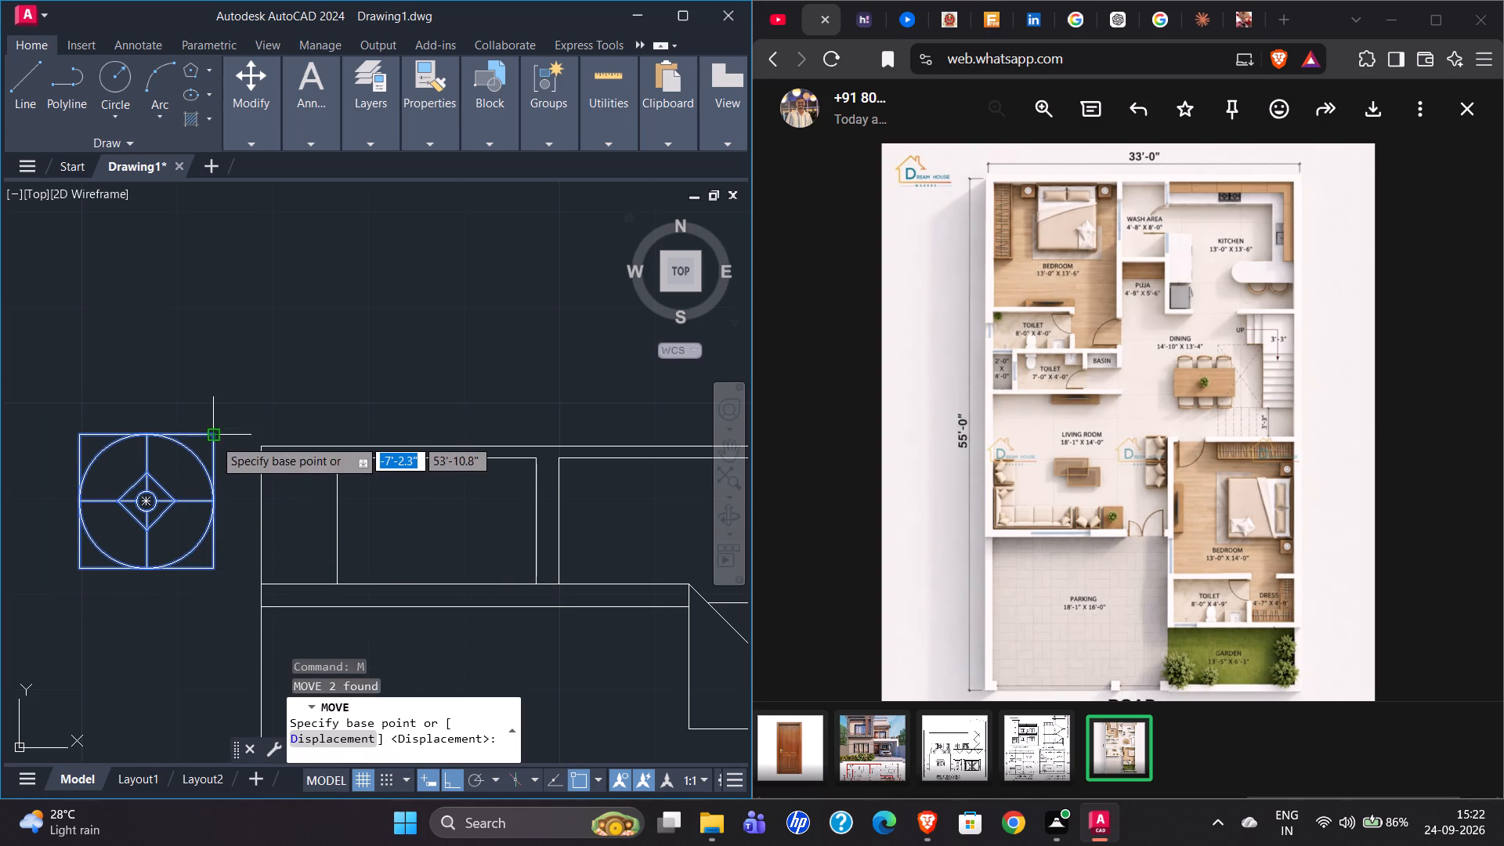
{"action": "left_click", "coordinate": [214, 439]}
{"action": "left_click", "coordinate": [262, 450]}
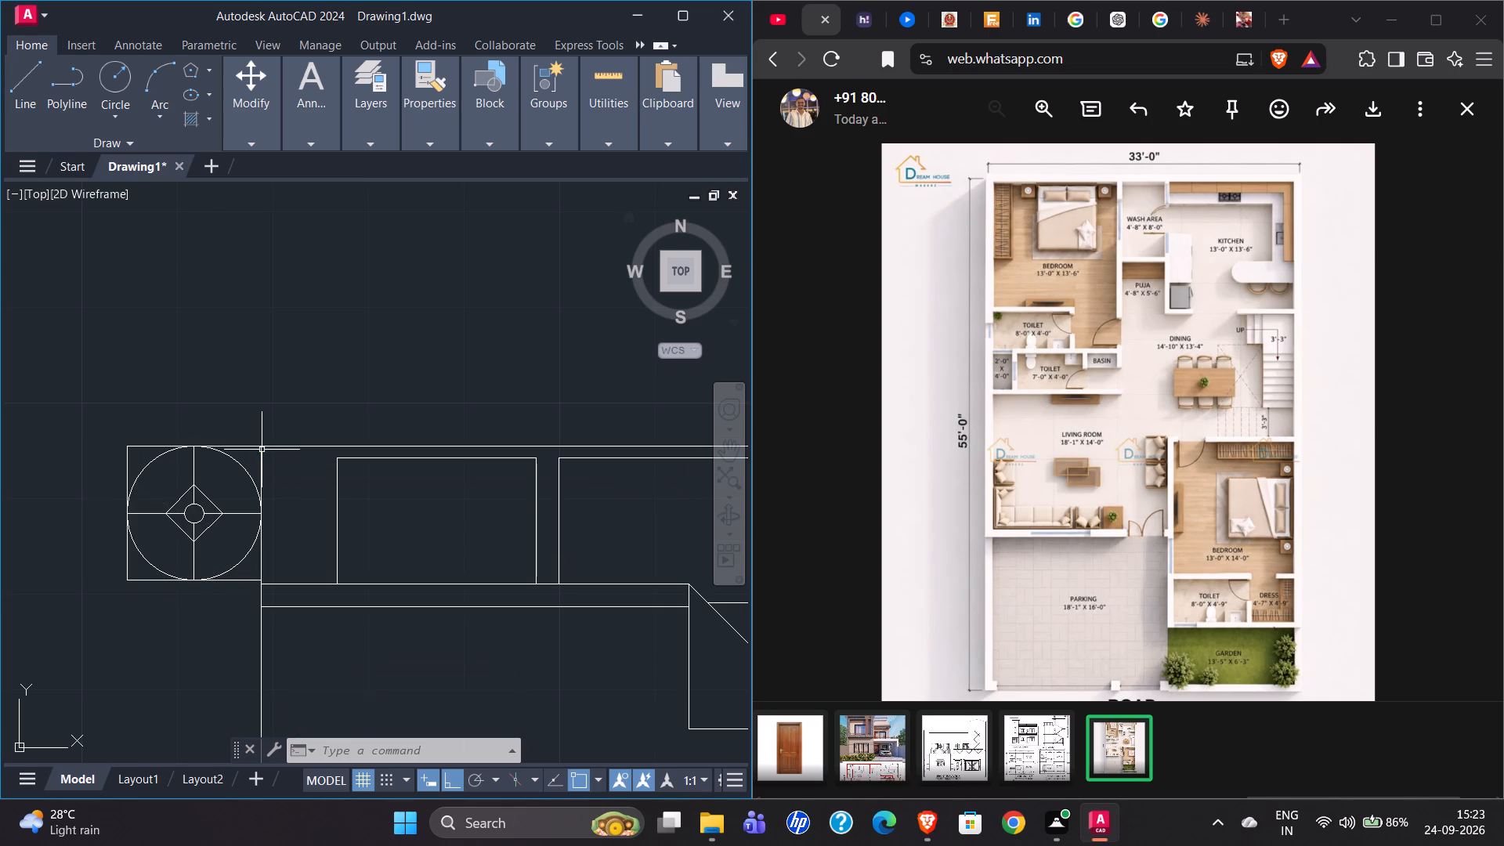
Mirror the lamp and square group across the bed's vertical centre line, keeping the original.
{"action": "scroll", "coordinate": [107, 490], "scroll_direction": "down", "scroll_amount": 2}
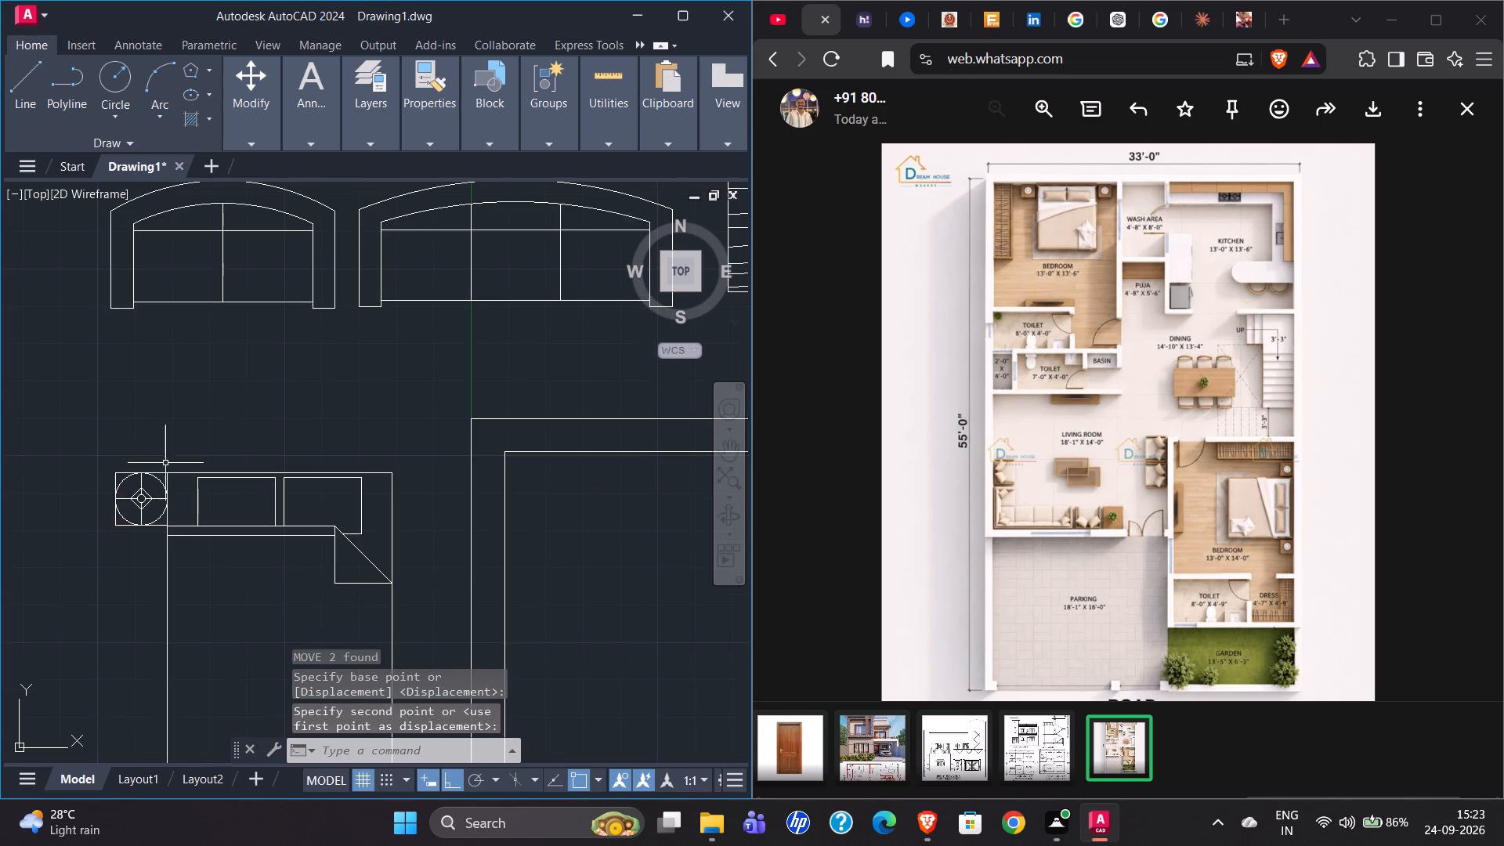
{"action": "scroll", "coordinate": [121, 369], "scroll_direction": "down", "scroll_amount": 1}
{"action": "left_click", "coordinate": [105, 421]}
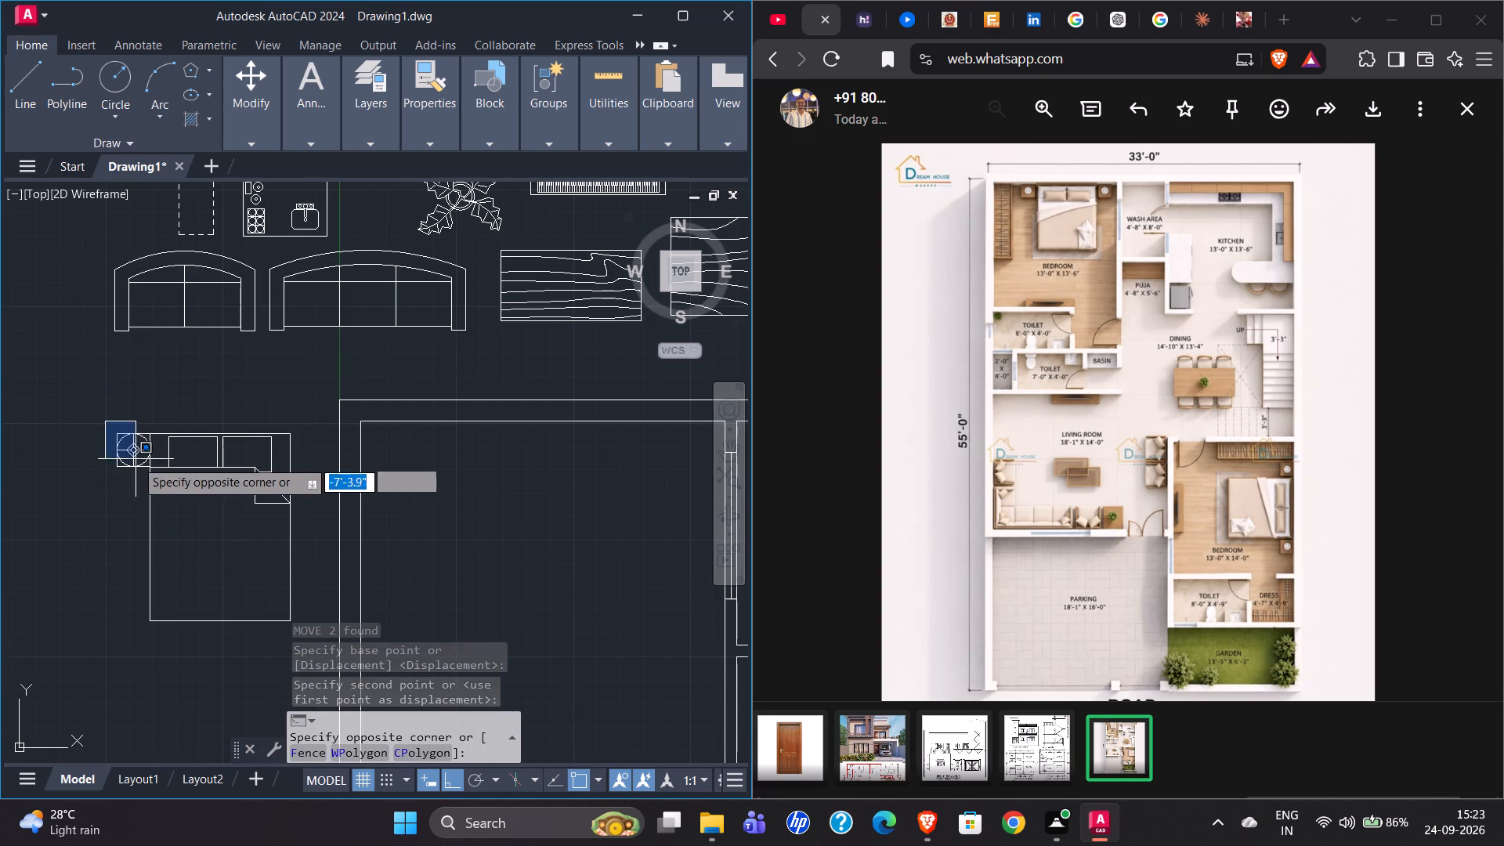
{"action": "left_click", "coordinate": [140, 485]}
{"action": "left_click", "coordinate": [139, 465]}
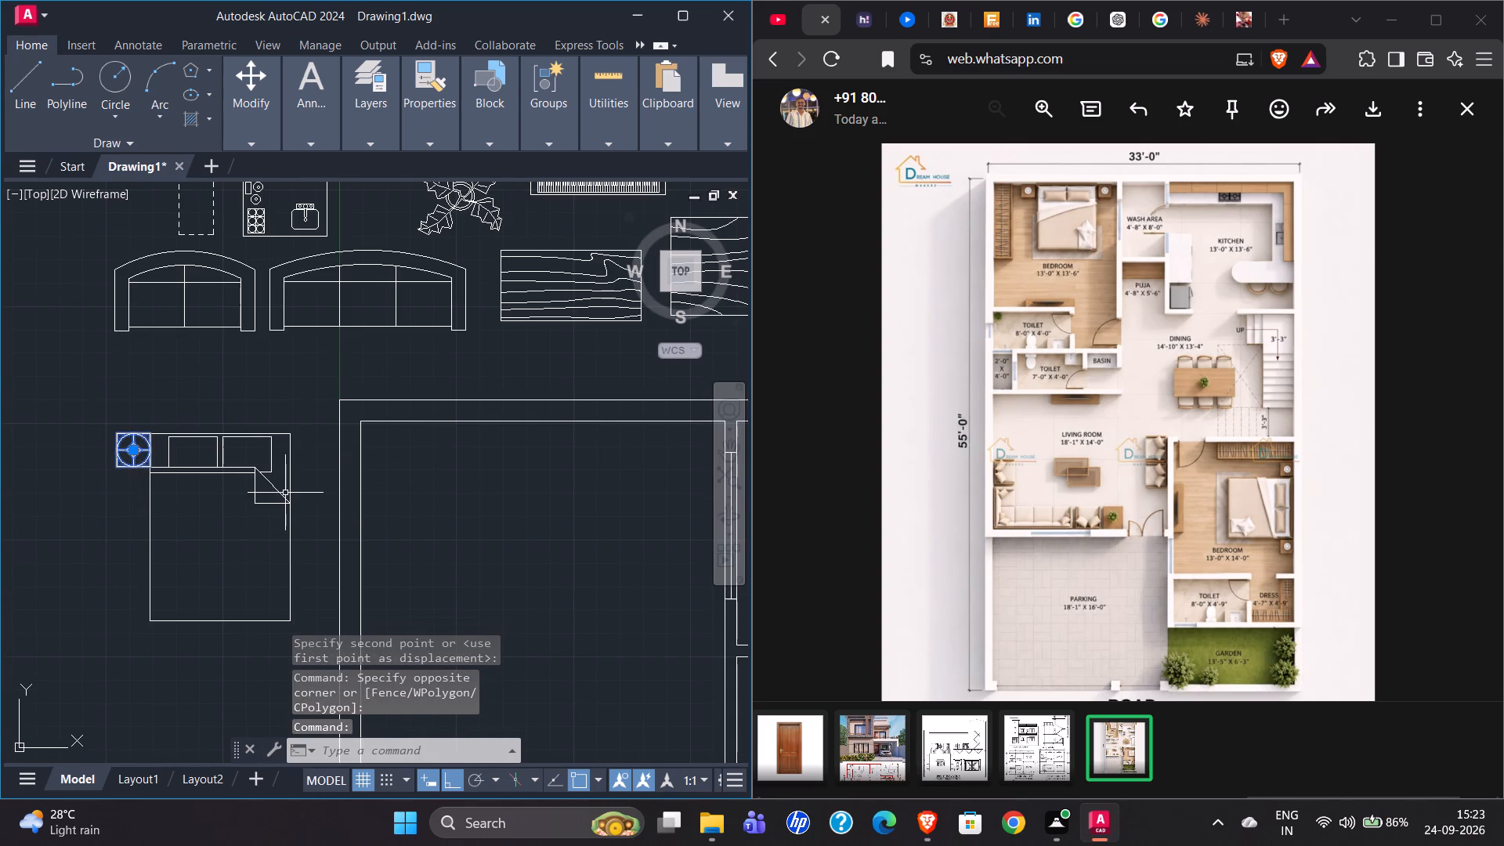
{"action": "type", "text": "MI"}
{"action": "key", "text": "Return"}
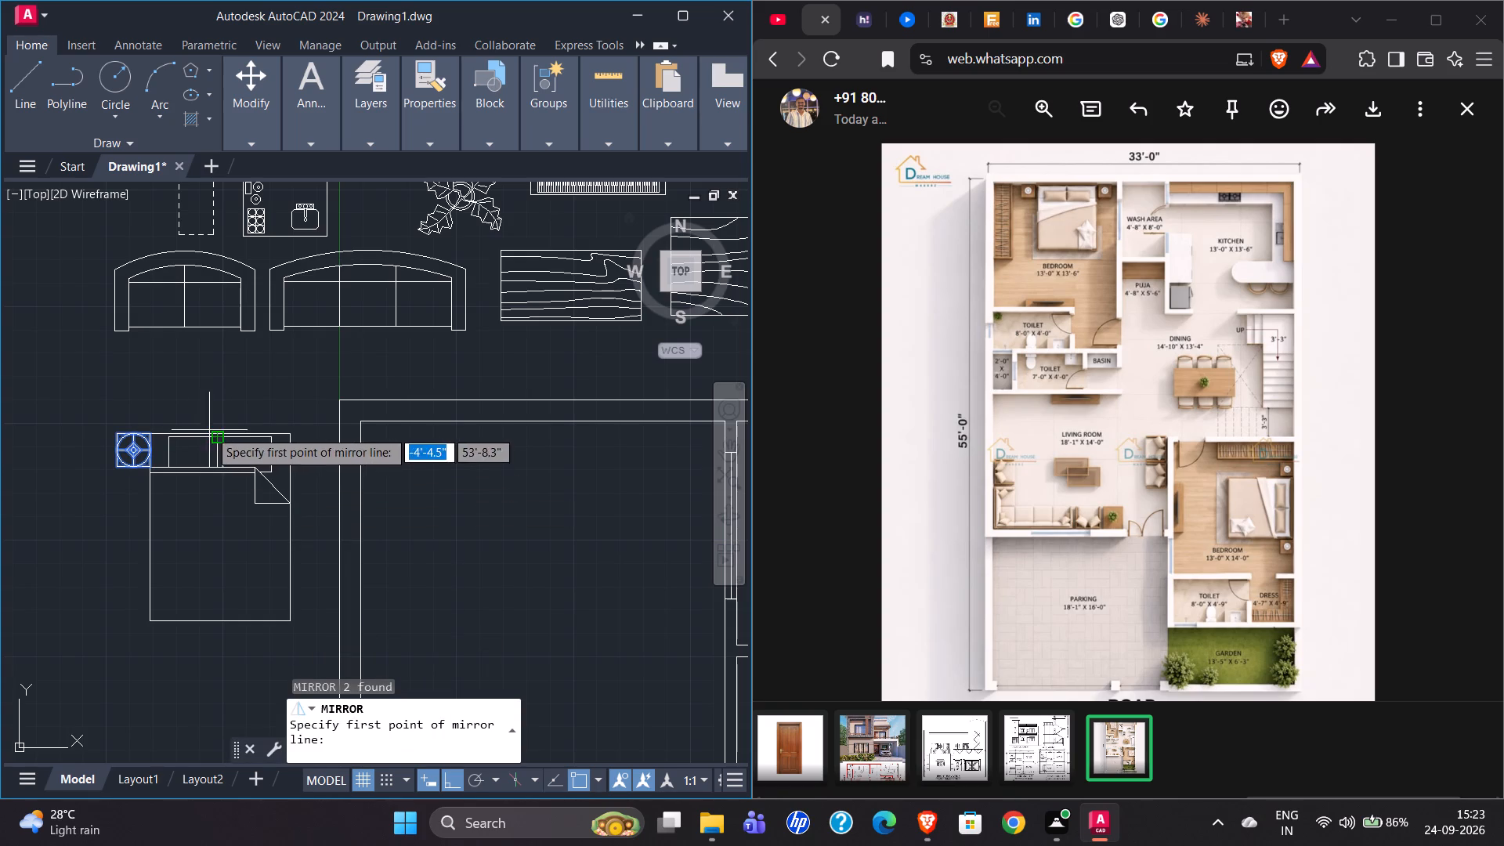
{"action": "scroll", "coordinate": [219, 439], "scroll_direction": "up", "scroll_amount": 4}
{"action": "left_click", "coordinate": [217, 407]}
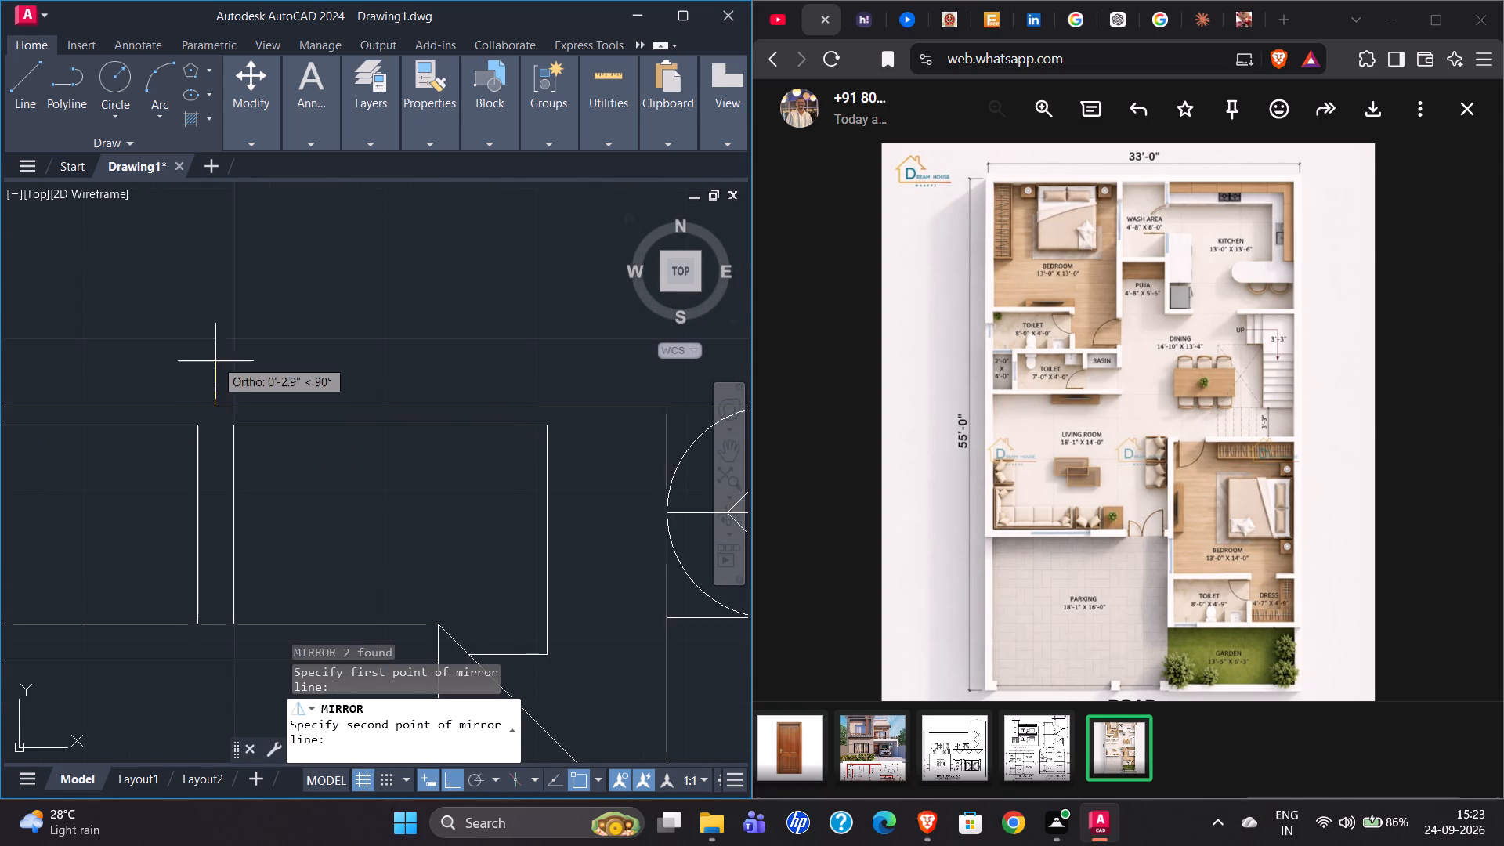
{"action": "scroll", "coordinate": [215, 353], "scroll_direction": "down", "scroll_amount": 3}
{"action": "left_click", "coordinate": [208, 693]}
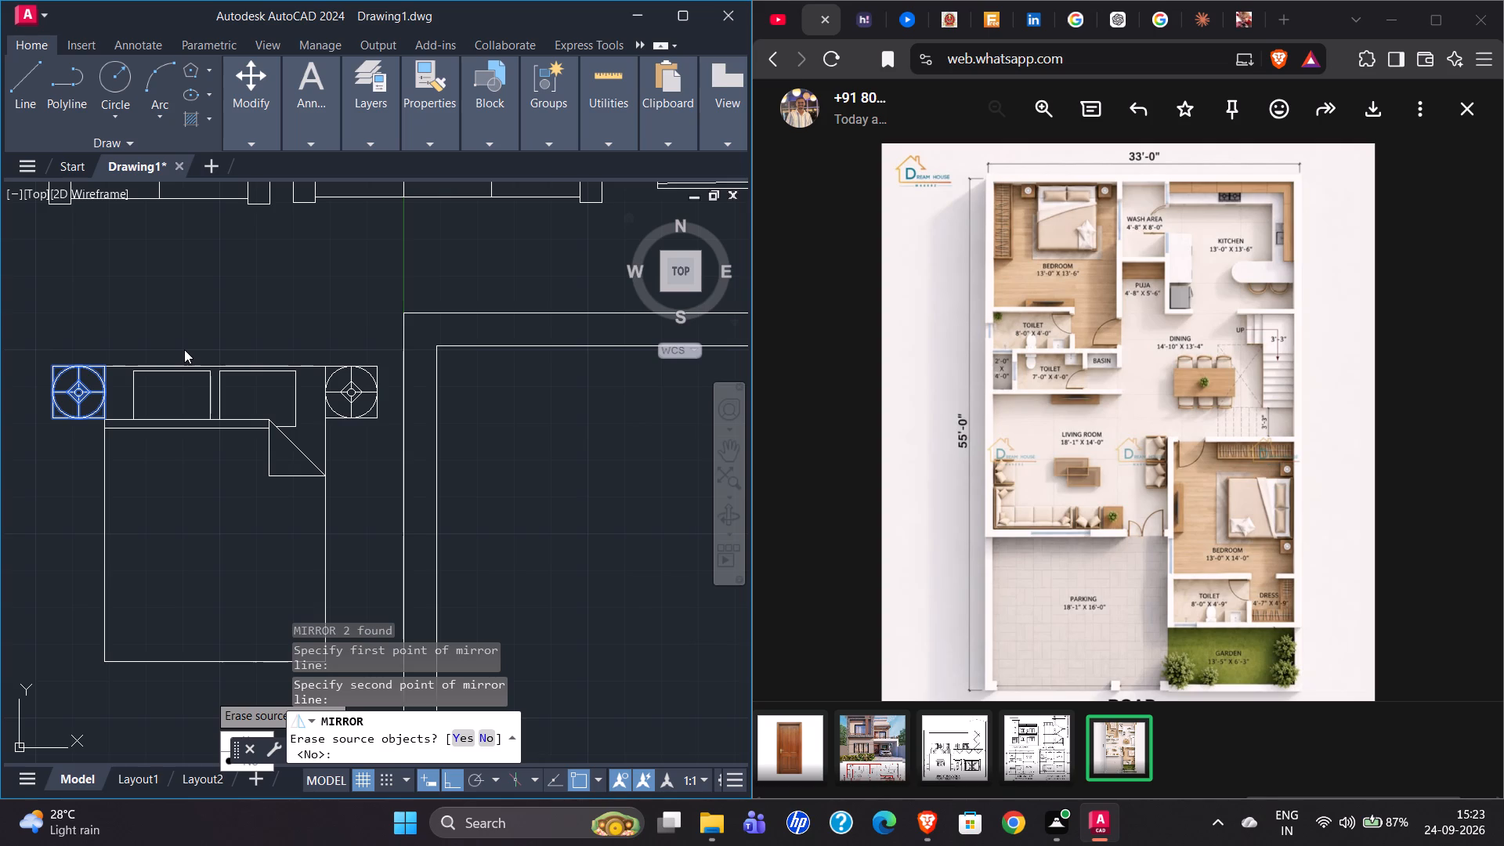
{"action": "scroll", "coordinate": [199, 396], "scroll_direction": "down", "scroll_amount": 2}
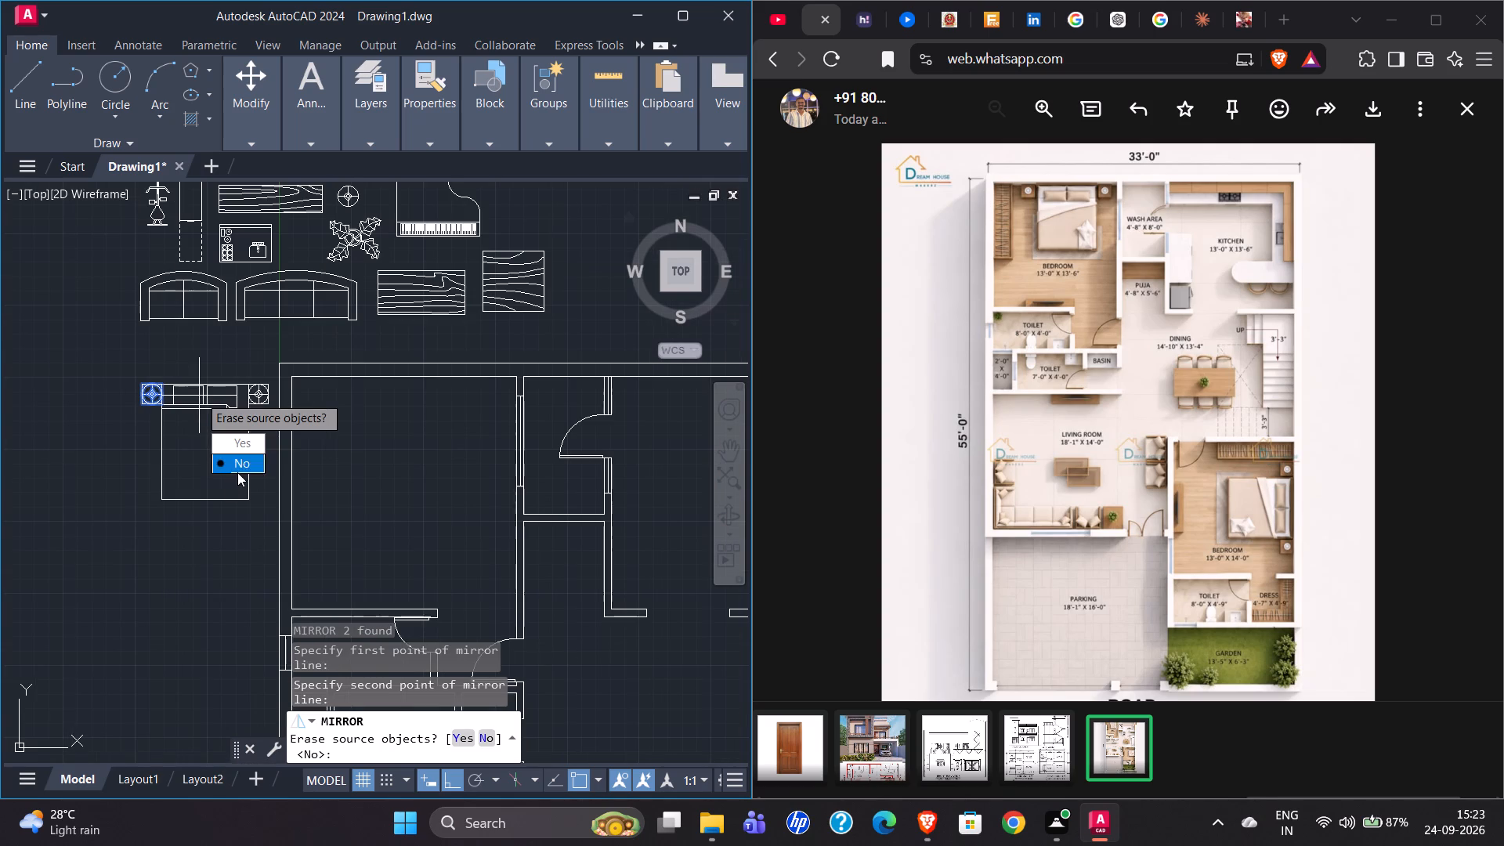
{"action": "left_click_drag", "start_coordinate": [237, 472], "coordinate": [208, 693]}
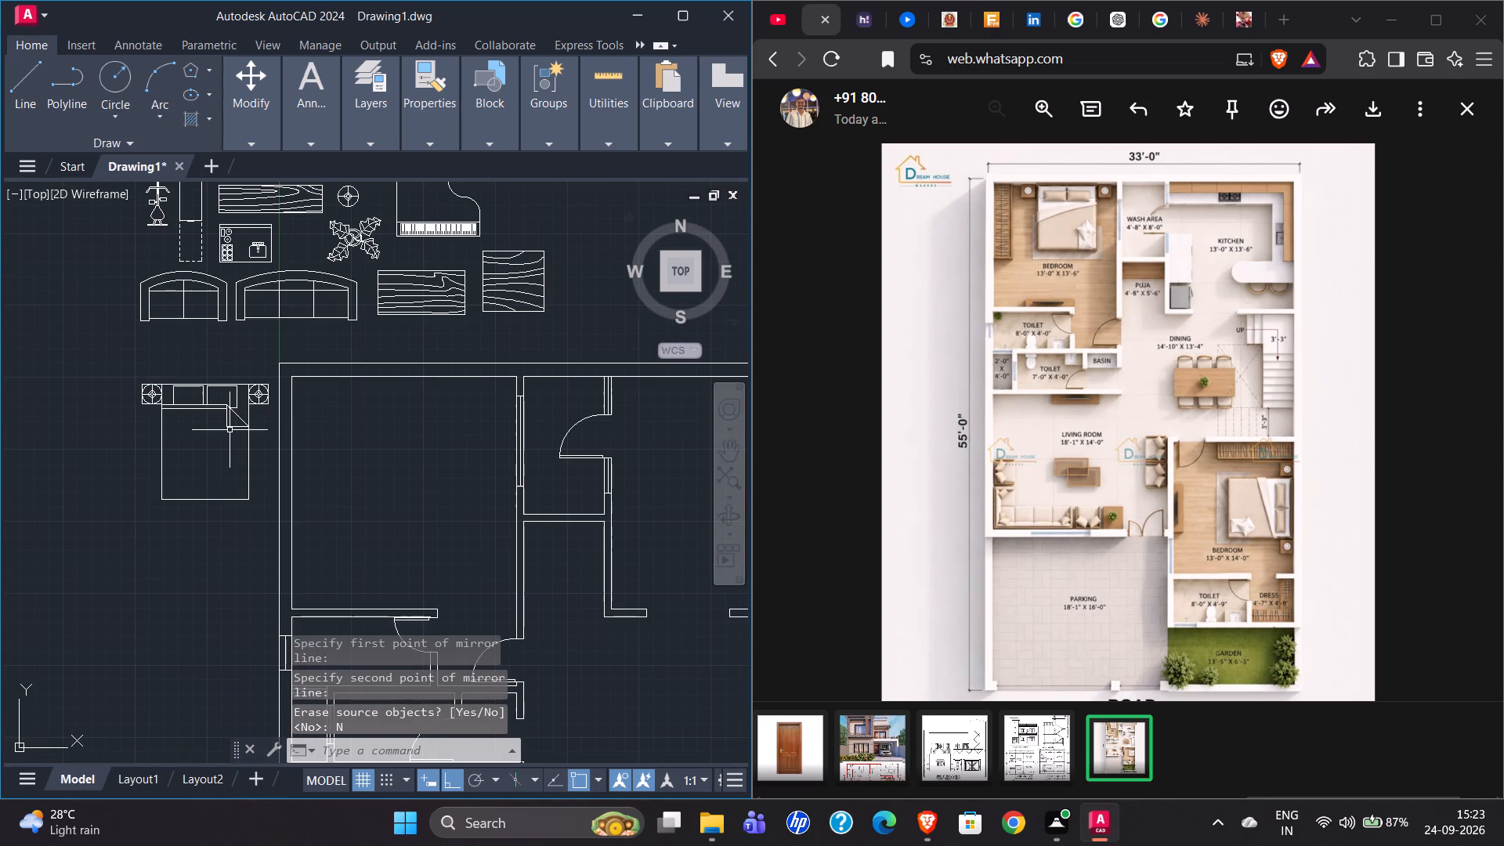
Group the bed with the two bedside lamp tables.
{"action": "scroll", "coordinate": [239, 392], "scroll_direction": "up", "scroll_amount": 2}
{"action": "scroll", "coordinate": [162, 406], "scroll_direction": "down", "scroll_amount": 1}
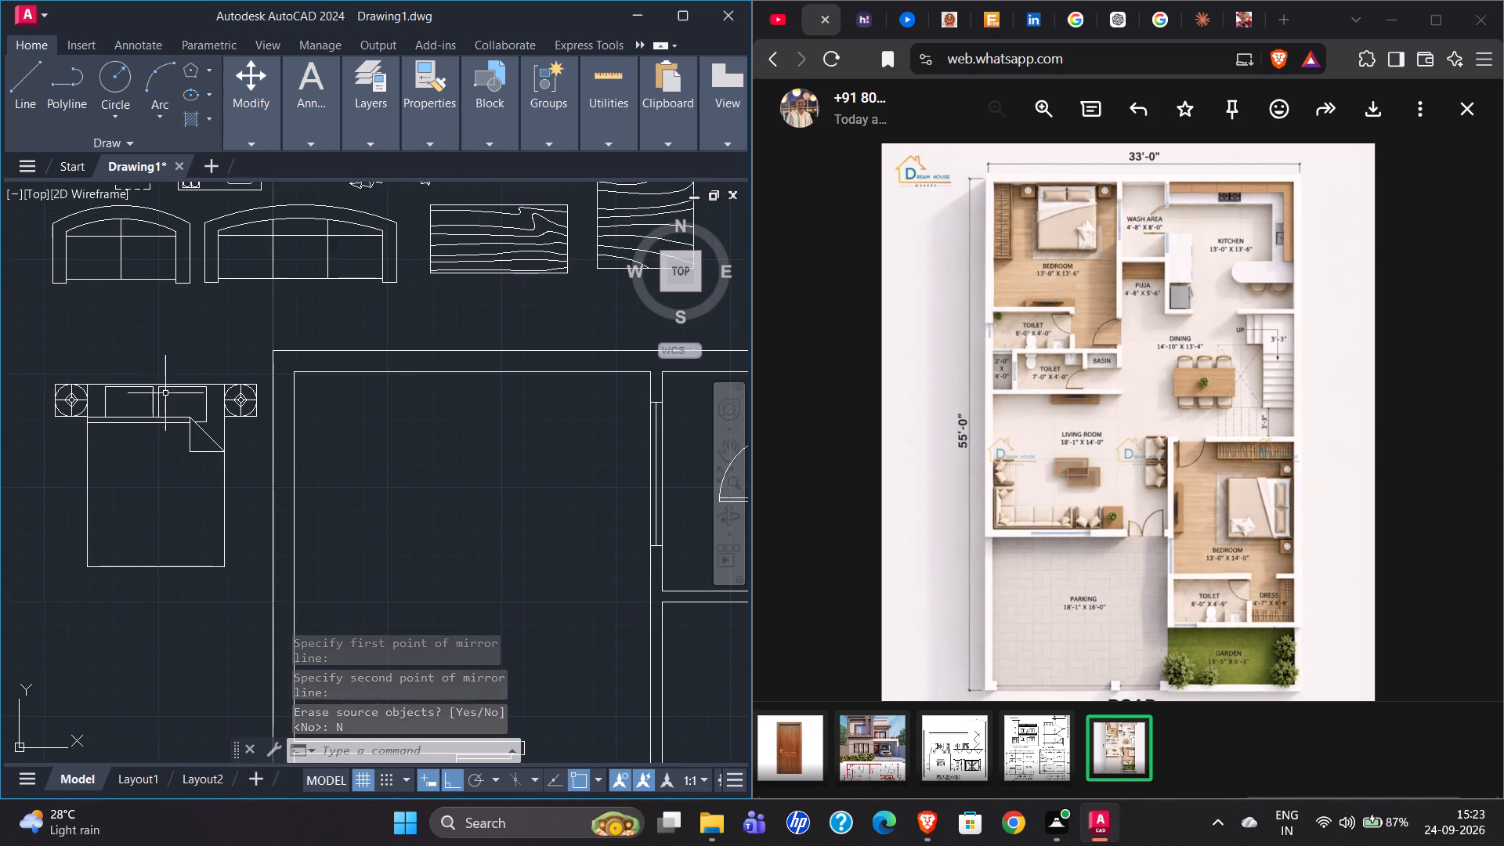
{"action": "left_click", "coordinate": [45, 360]}
{"action": "left_click", "coordinate": [266, 610]}
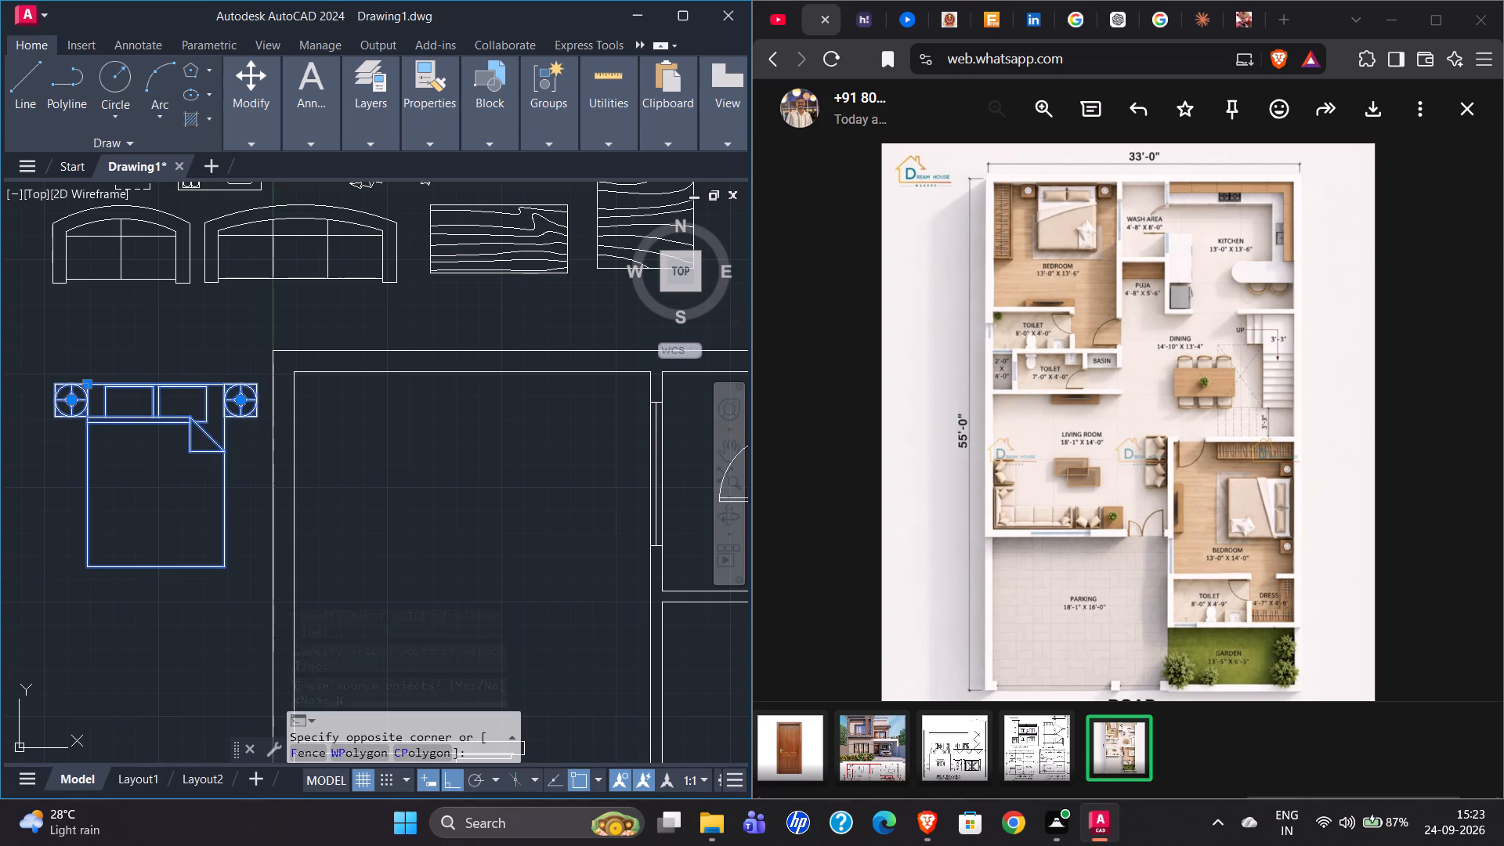
{"action": "key", "text": "g"}
{"action": "key", "text": "Return"}
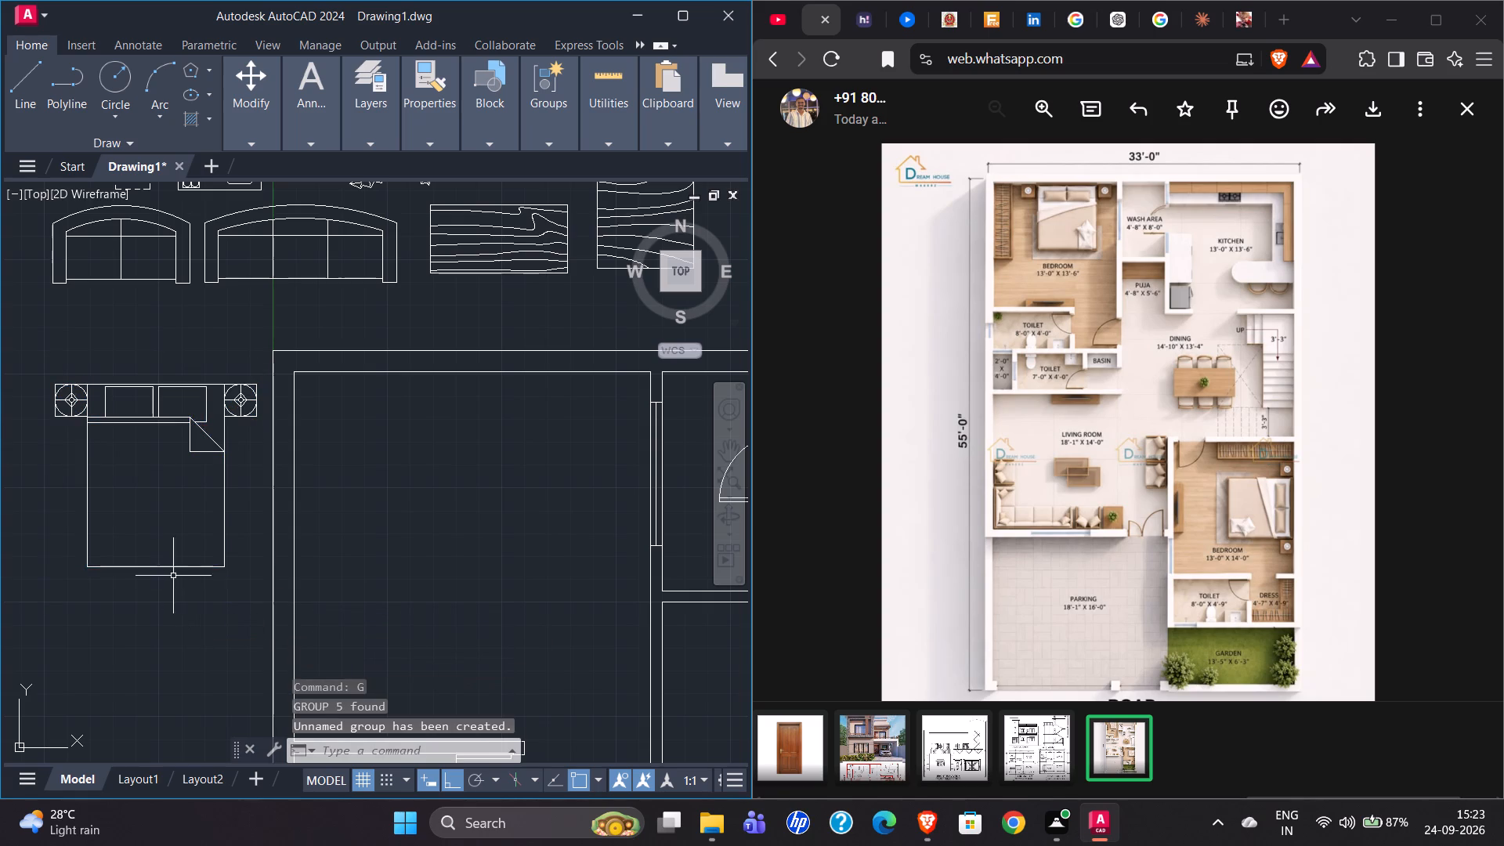
Move the bed group about 14' east into the northwest bedroom so its headboard meets the north wall's inner face.
{"action": "left_click", "coordinate": [203, 567]}
{"action": "key", "text": "m"}
{"action": "key", "text": "Return"}
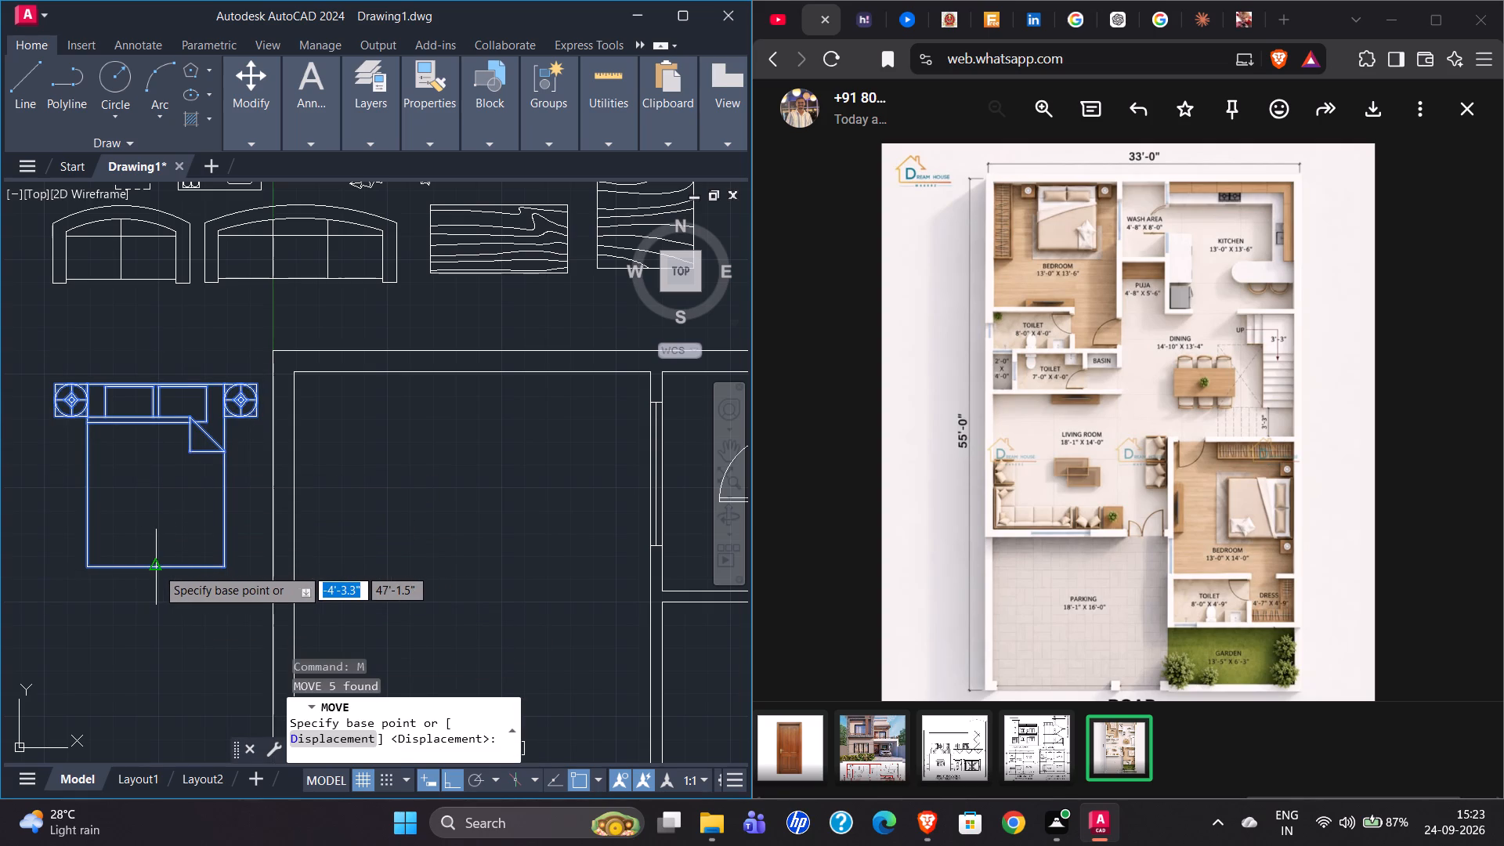
{"action": "scroll", "coordinate": [144, 380], "scroll_direction": "up", "scroll_amount": 4}
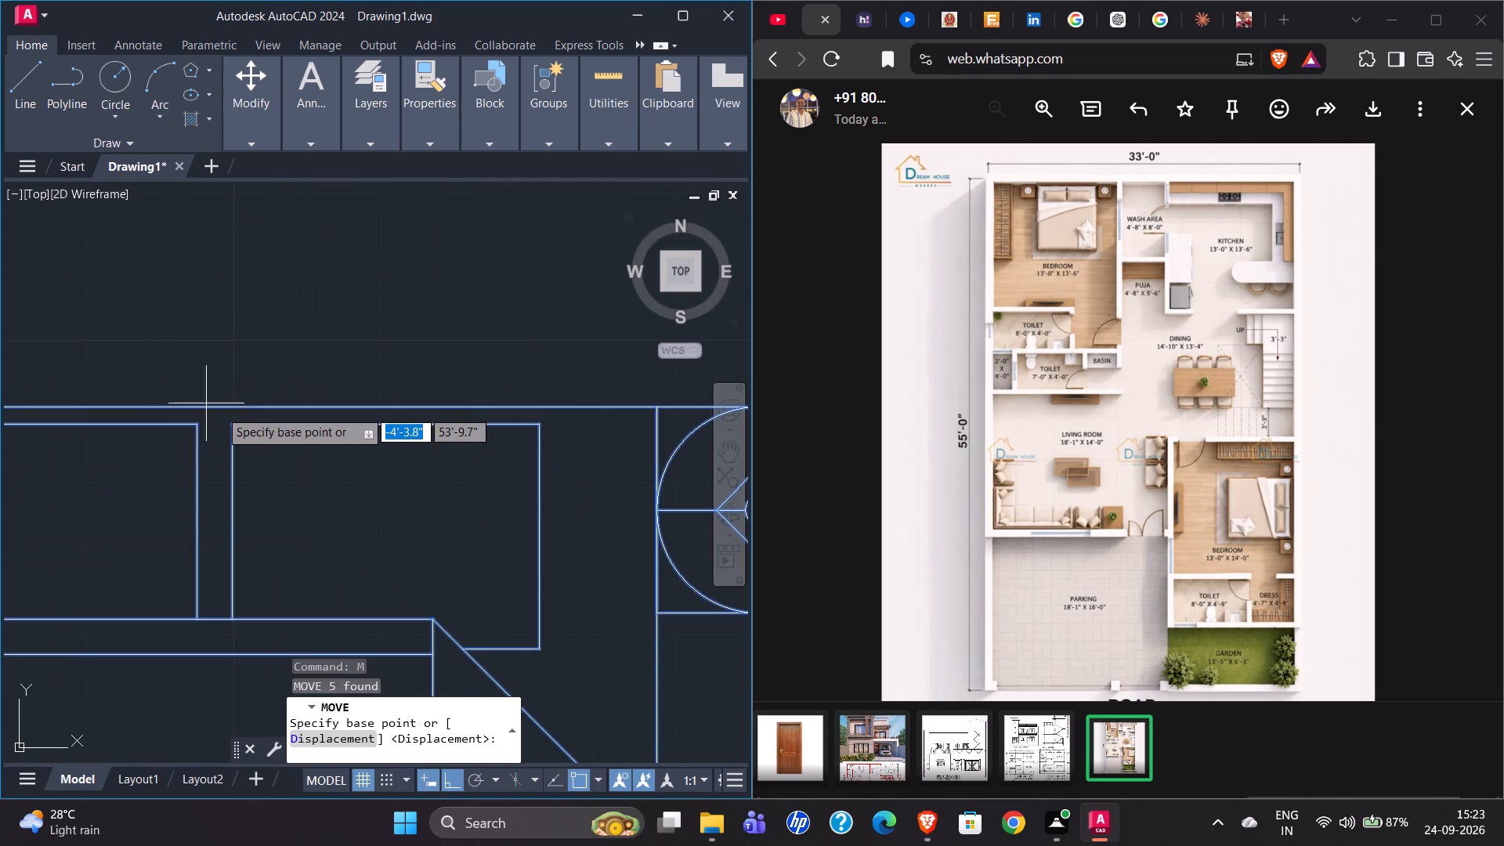
{"action": "left_click", "coordinate": [211, 405]}
{"action": "scroll", "coordinate": [86, 461], "scroll_direction": "down", "scroll_amount": 4}
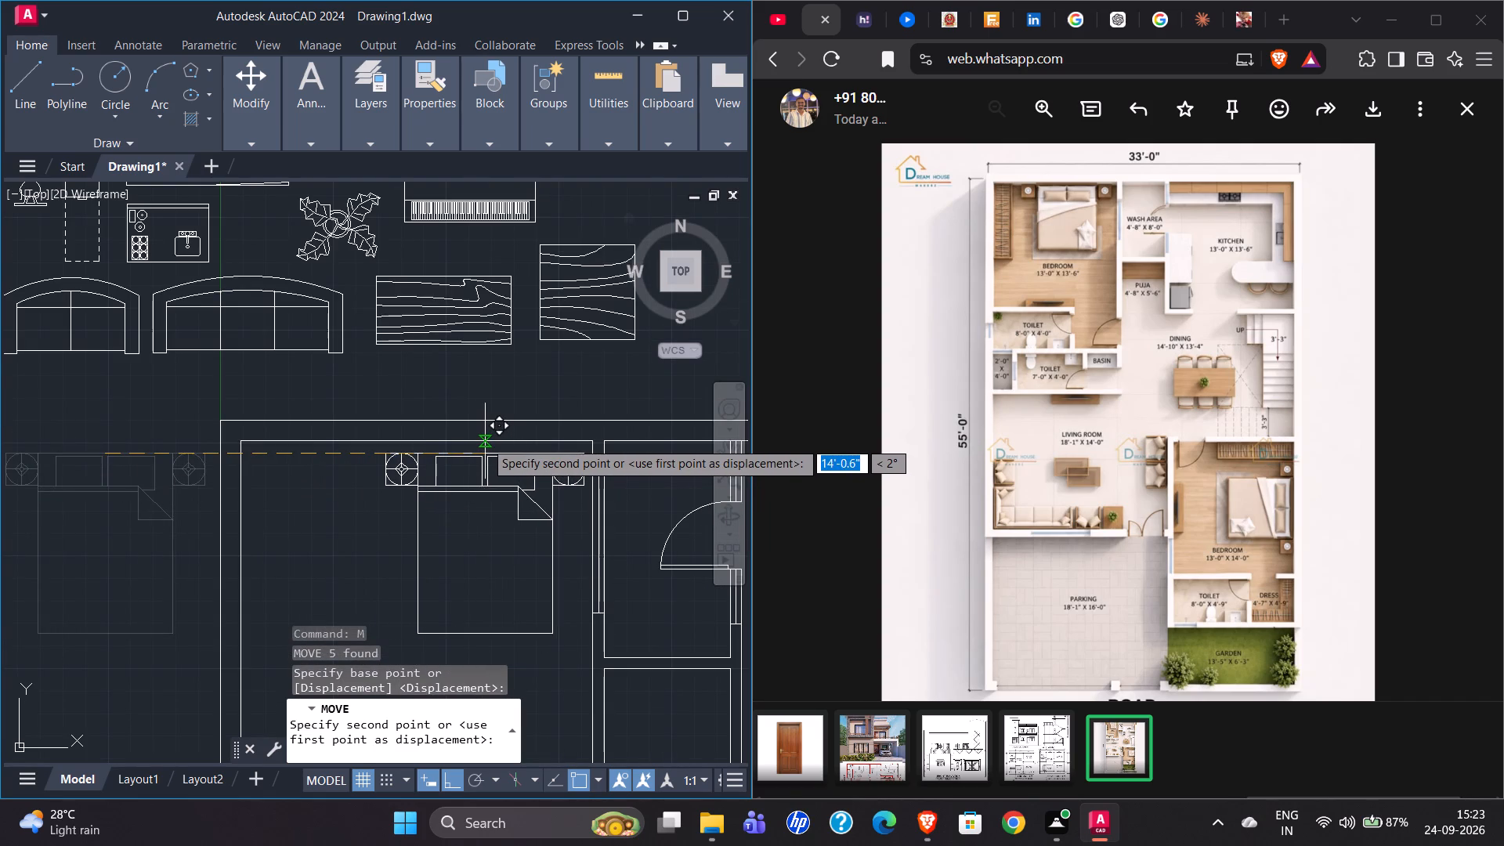
{"action": "left_click", "coordinate": [485, 441]}
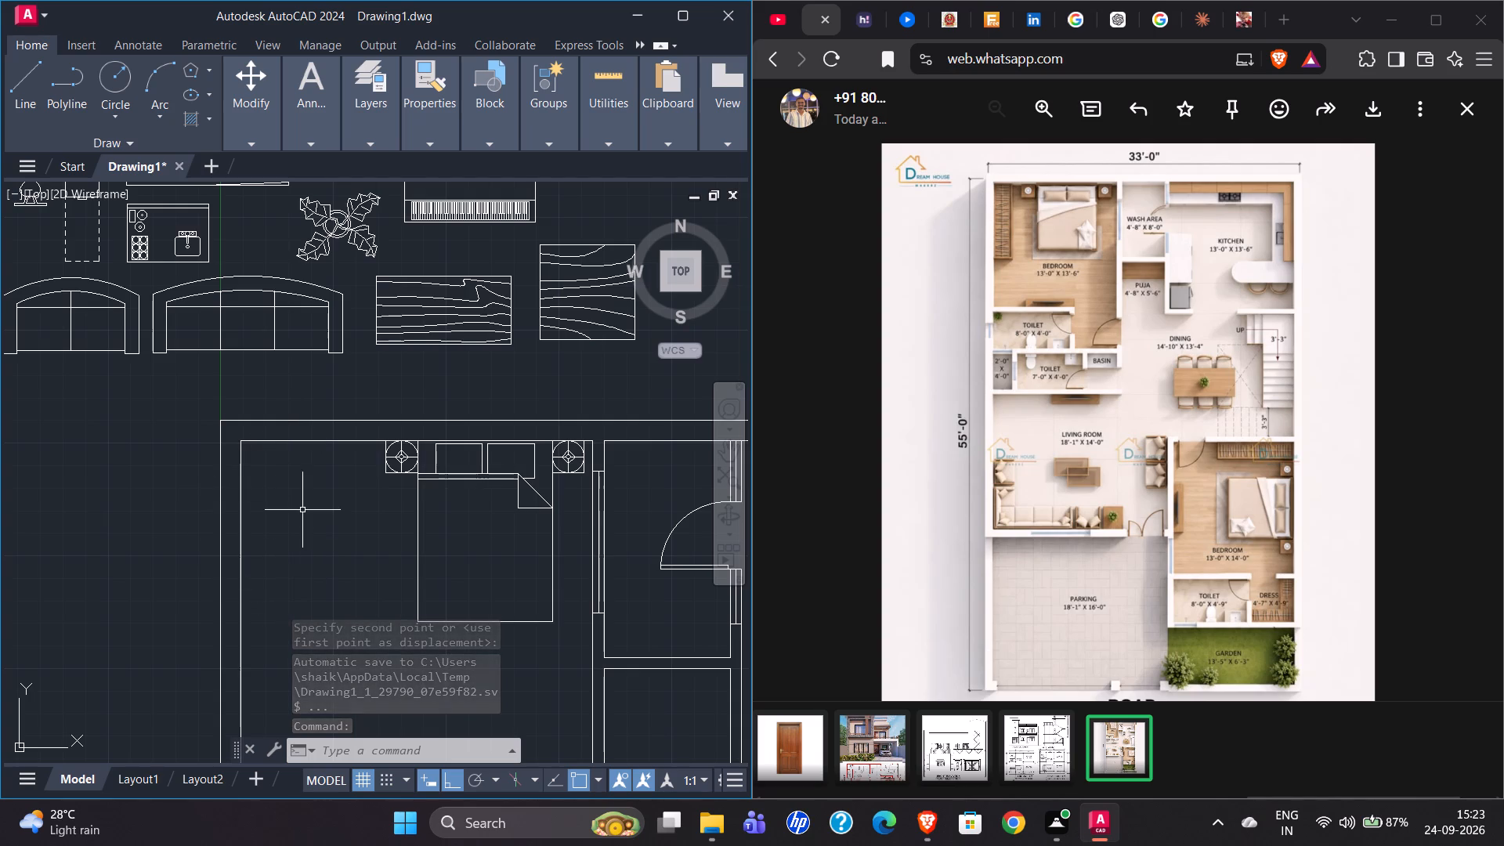
Outline a wardrobe with lines along the northwest bedroom's west wall, 2' deep and about 7'-9" long from the inner northwest corner.
{"action": "left_click", "coordinate": [25, 96]}
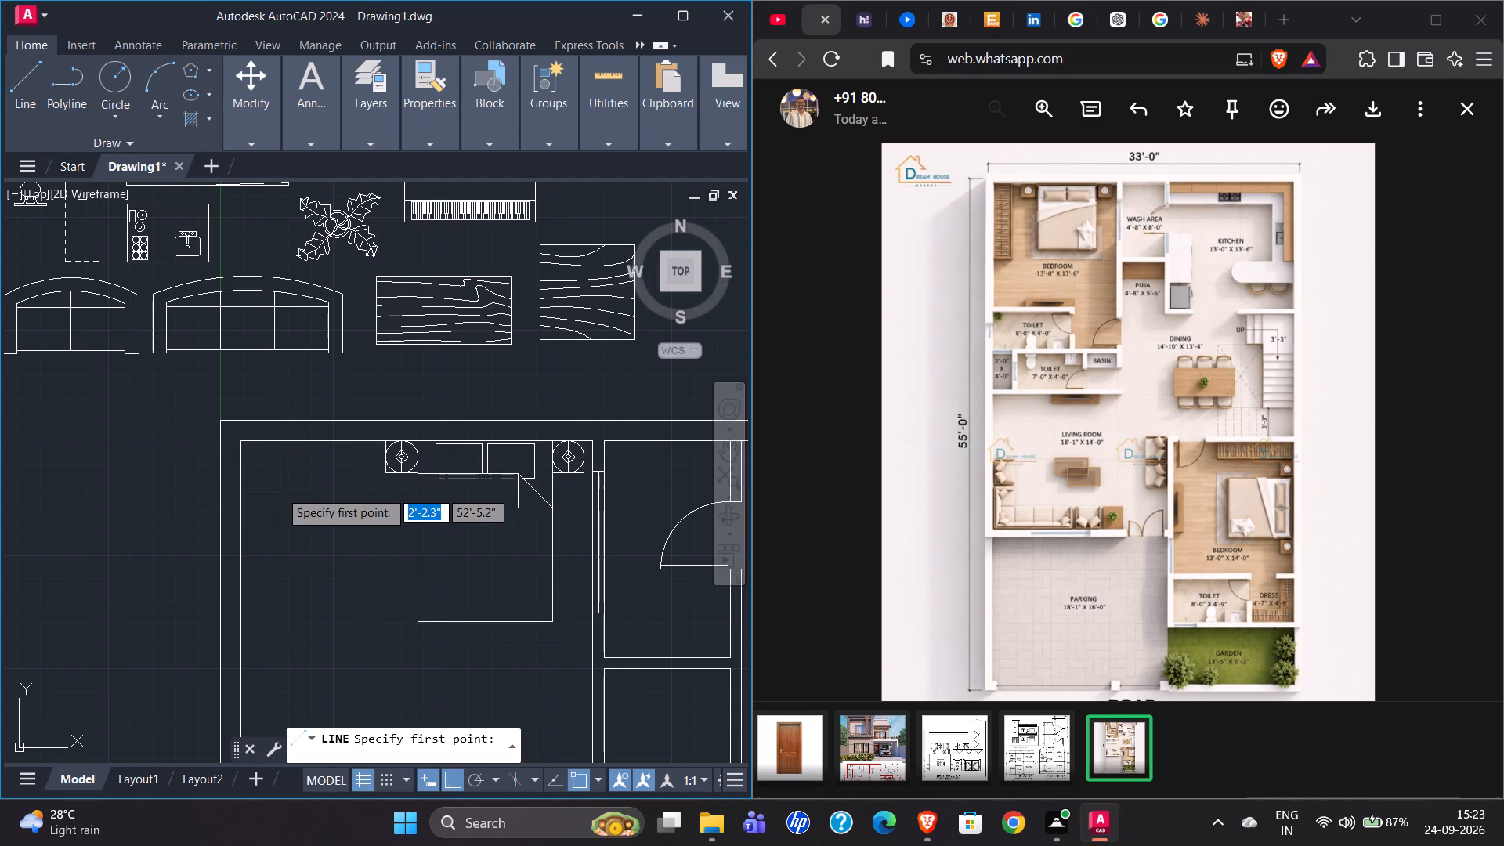
{"action": "key", "text": "t"}
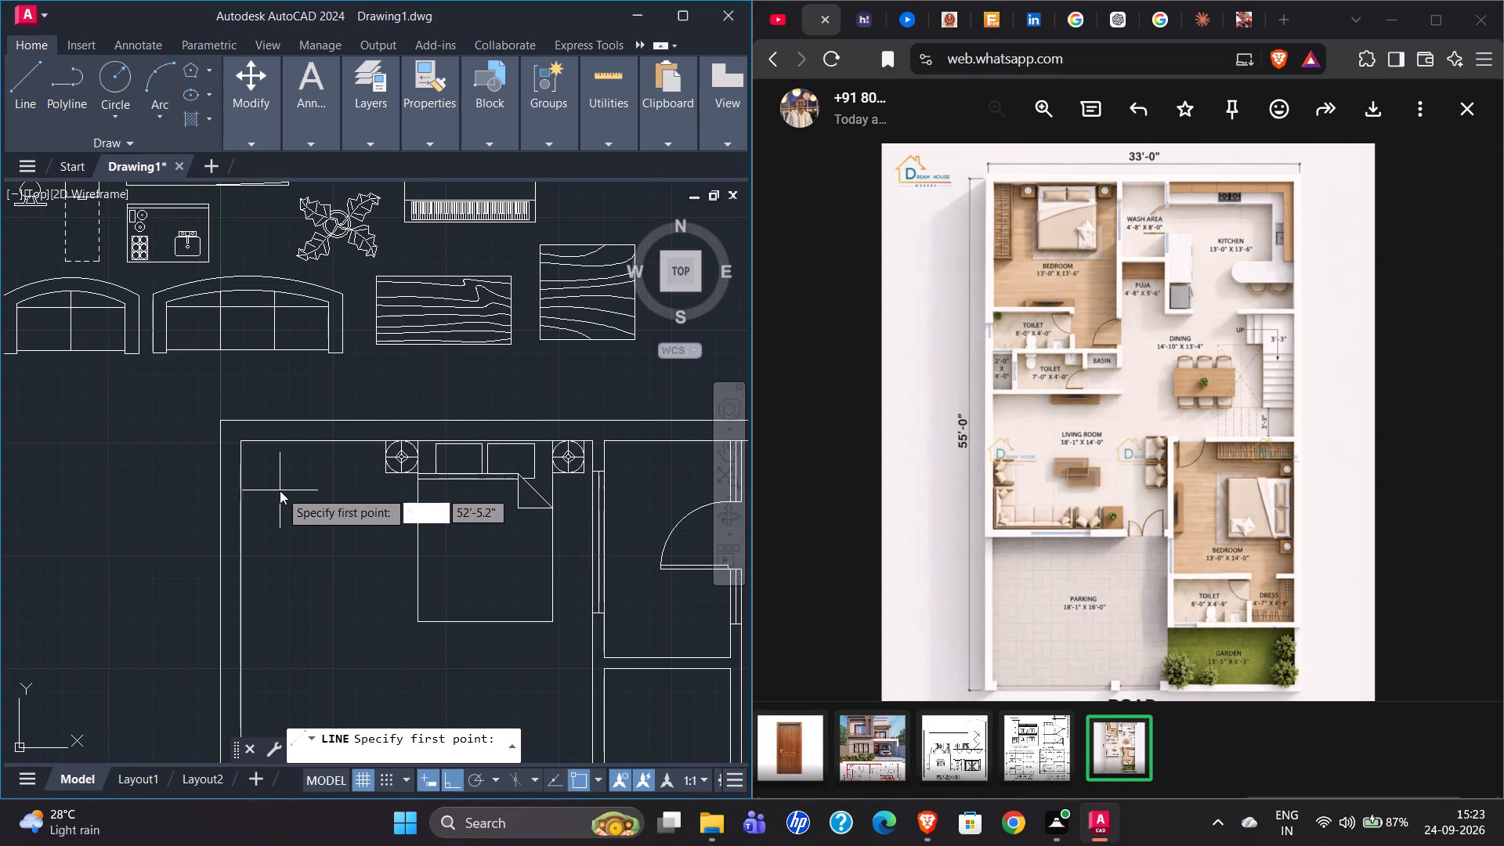
{"action": "key", "text": "k"}
{"action": "key", "text": "Return"}
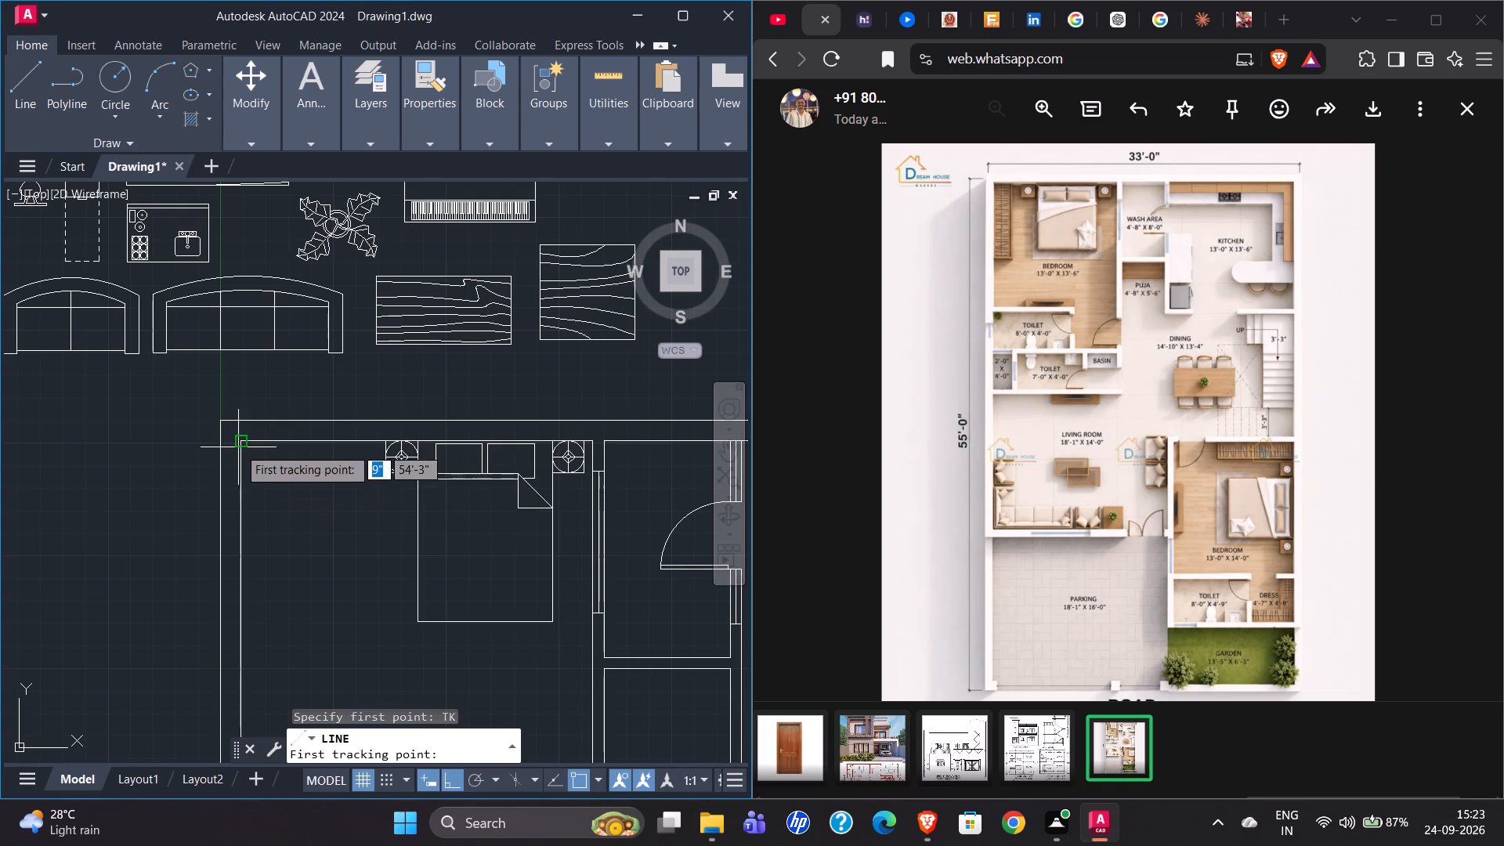
{"action": "left_click", "coordinate": [237, 444]}
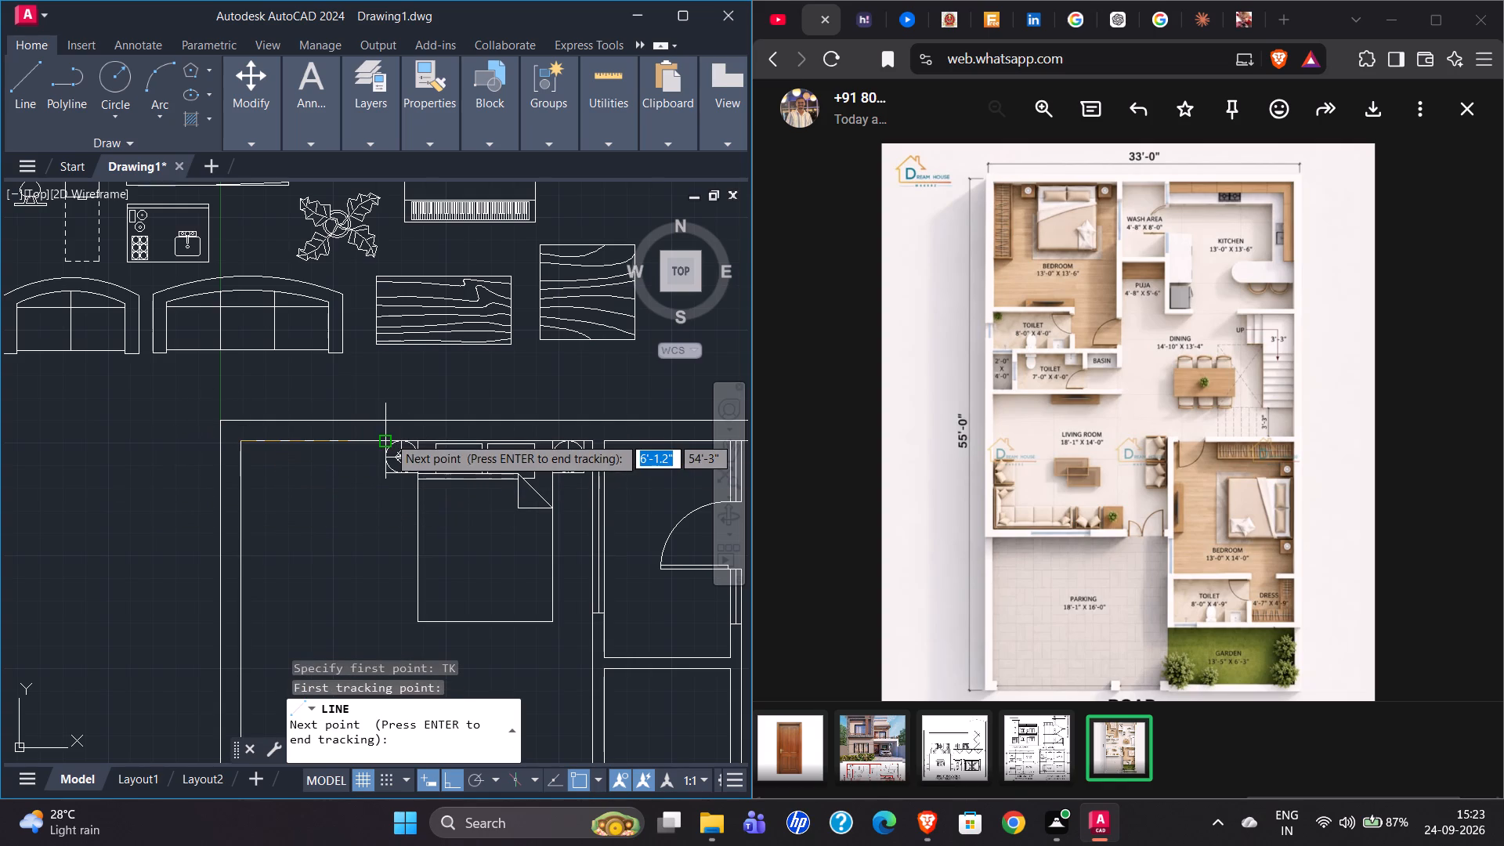
{"action": "type", "text": "2'"}
{"action": "key", "text": "Return"}
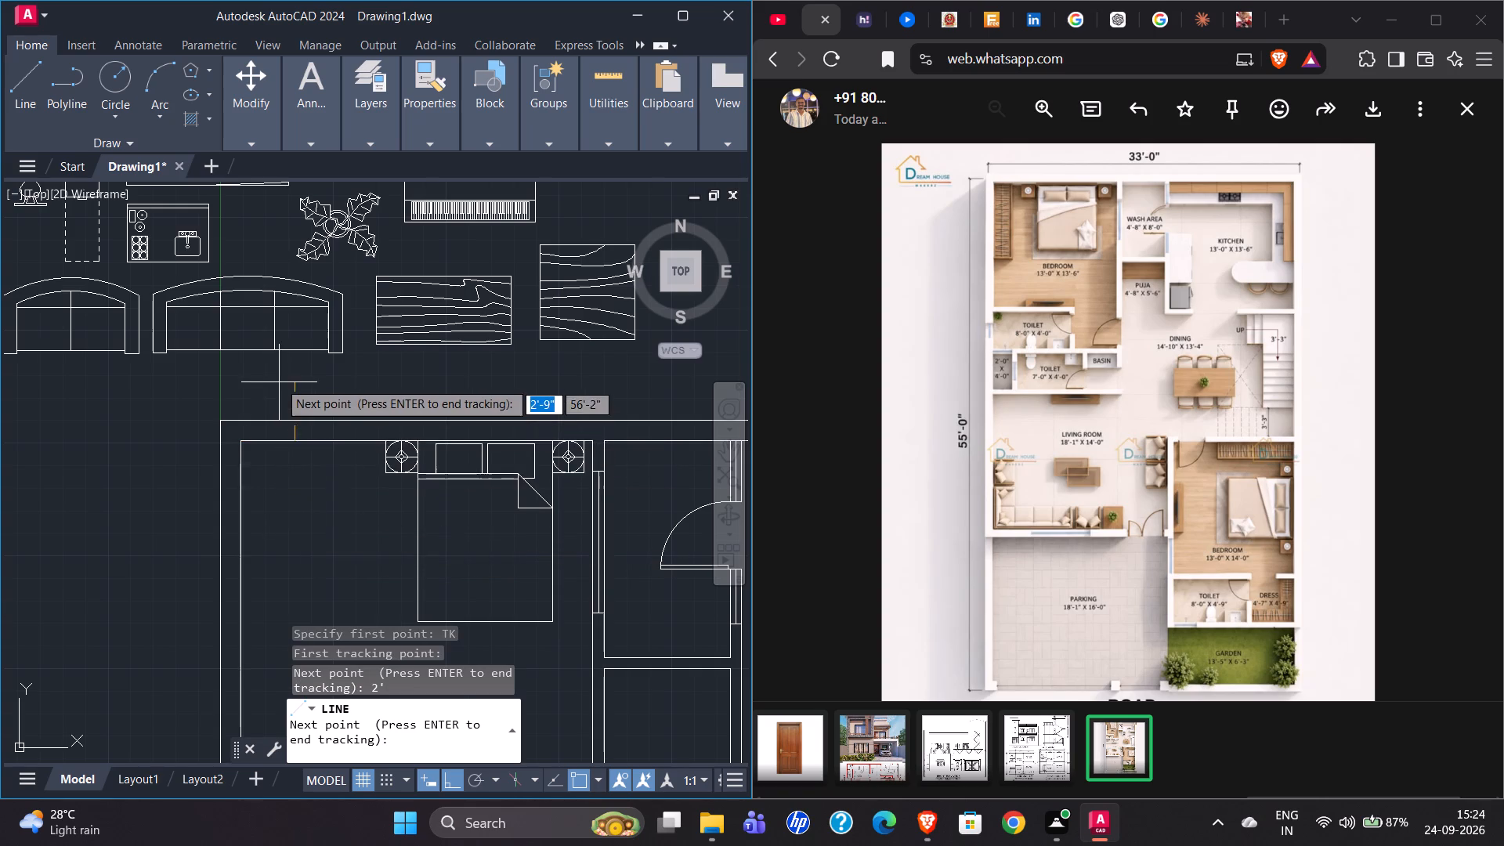
{"action": "scroll", "coordinate": [280, 381], "scroll_direction": "down", "scroll_amount": 2}
{"action": "scroll", "coordinate": [285, 497], "scroll_direction": "up", "scroll_amount": 2}
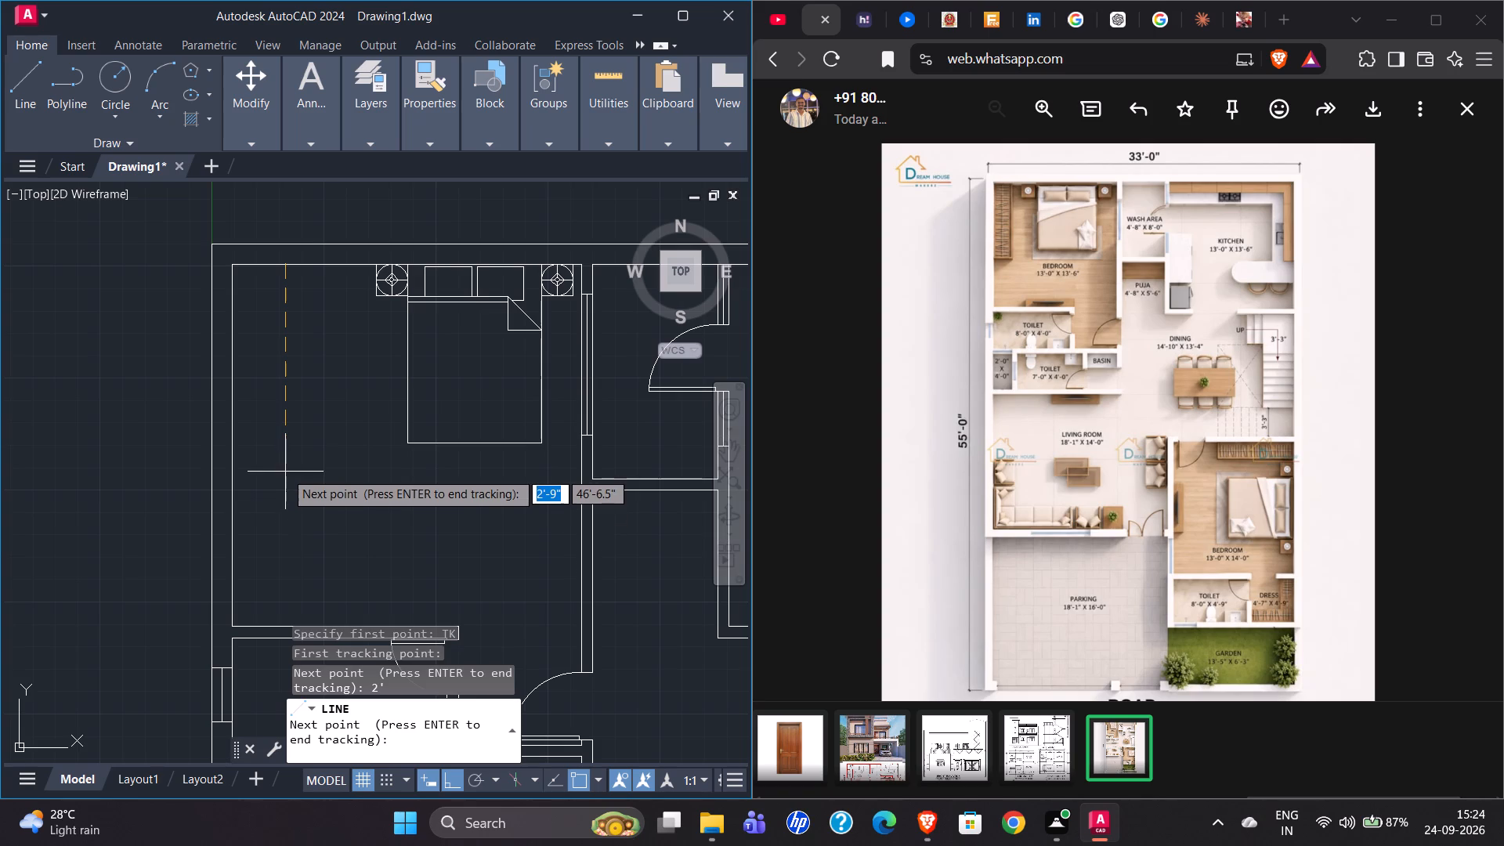
{"action": "key", "text": "Return"}
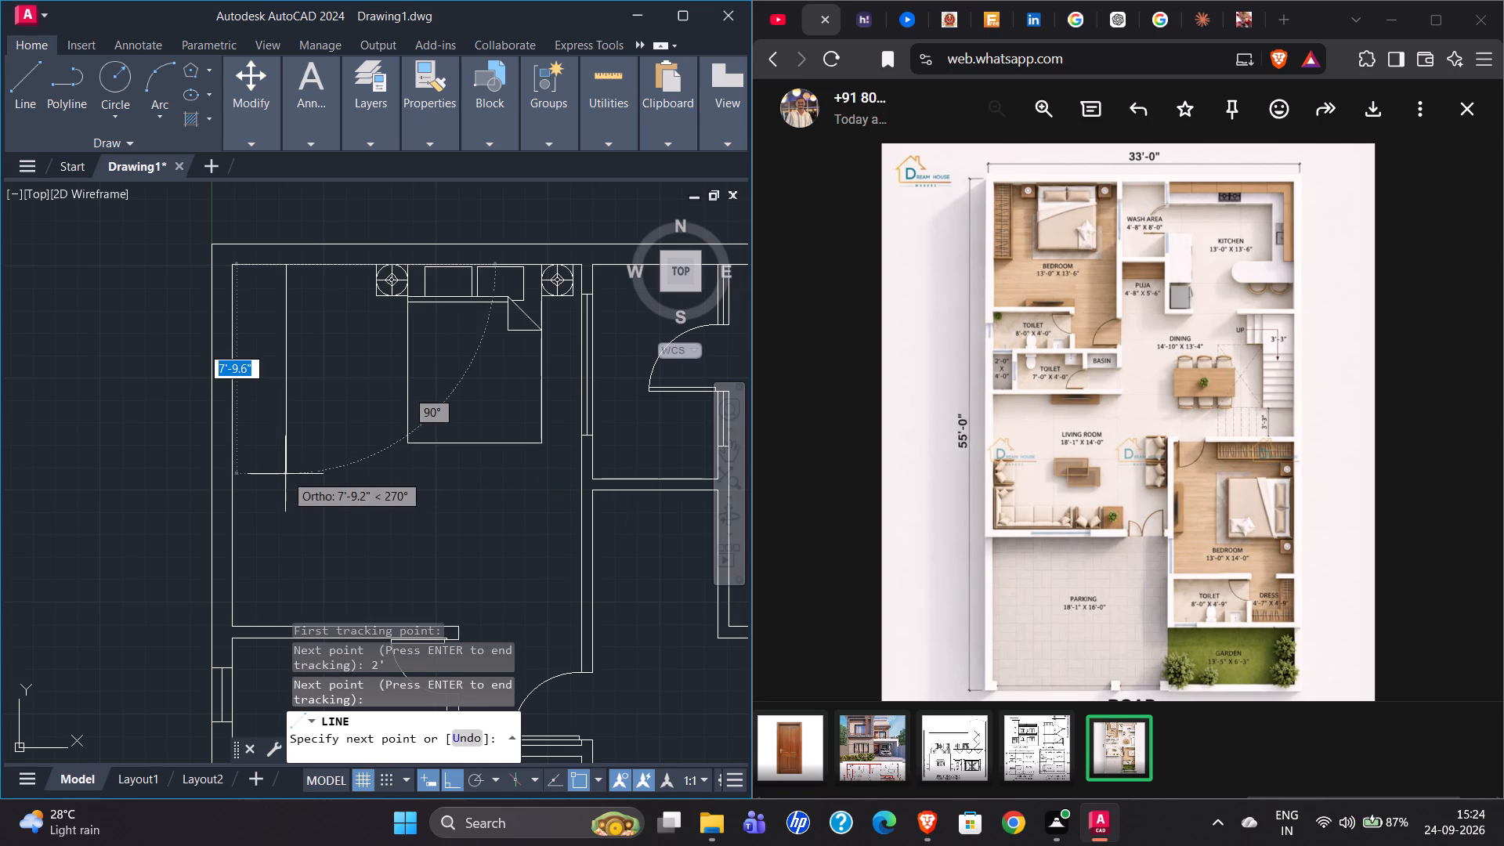
{"action": "left_click", "coordinate": [285, 472]}
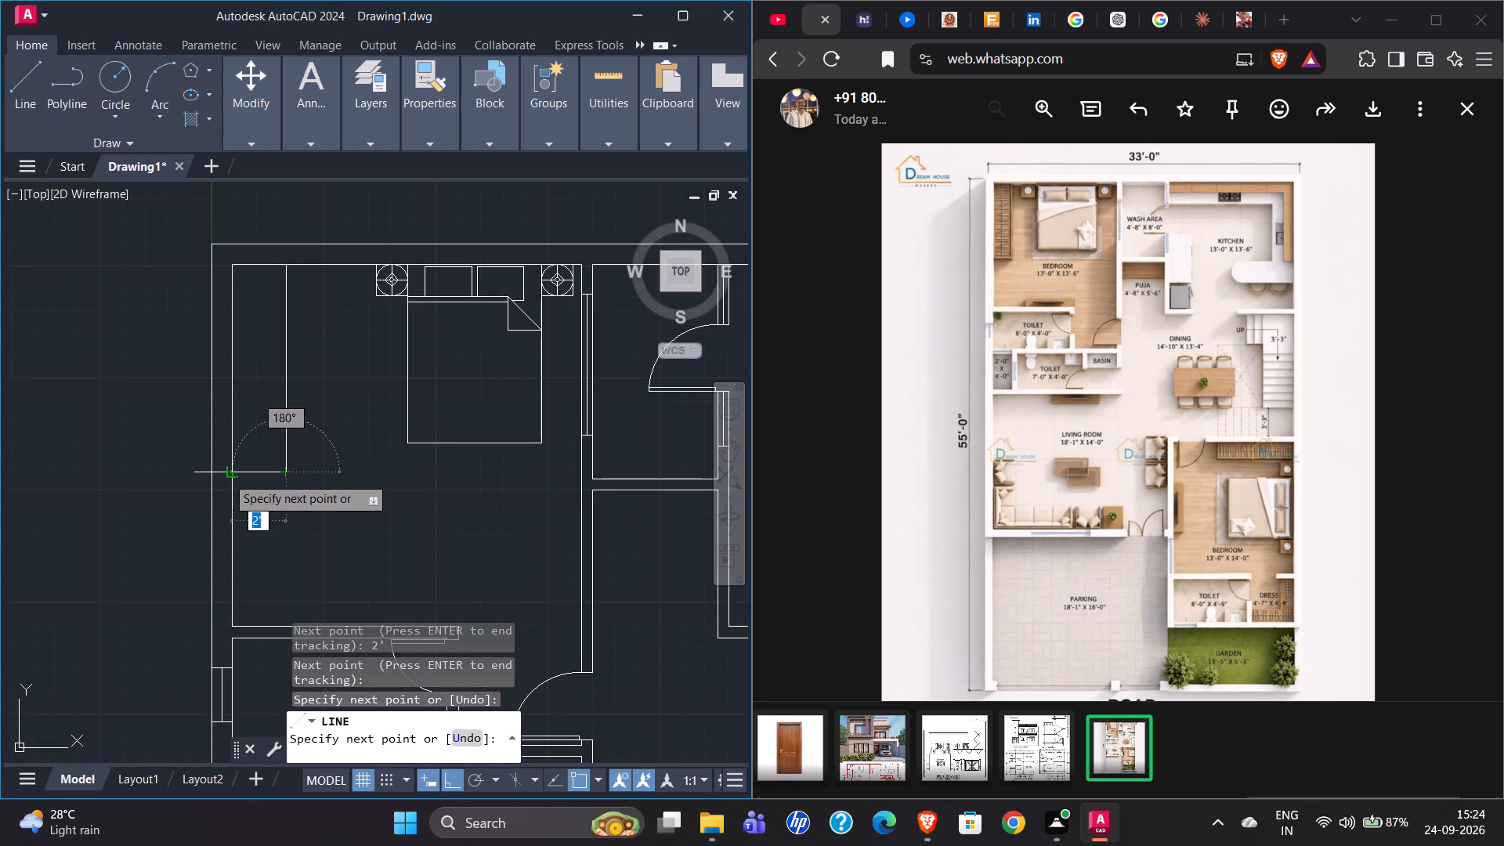
{"action": "left_click", "coordinate": [226, 476]}
{"action": "key", "text": "Escape"}
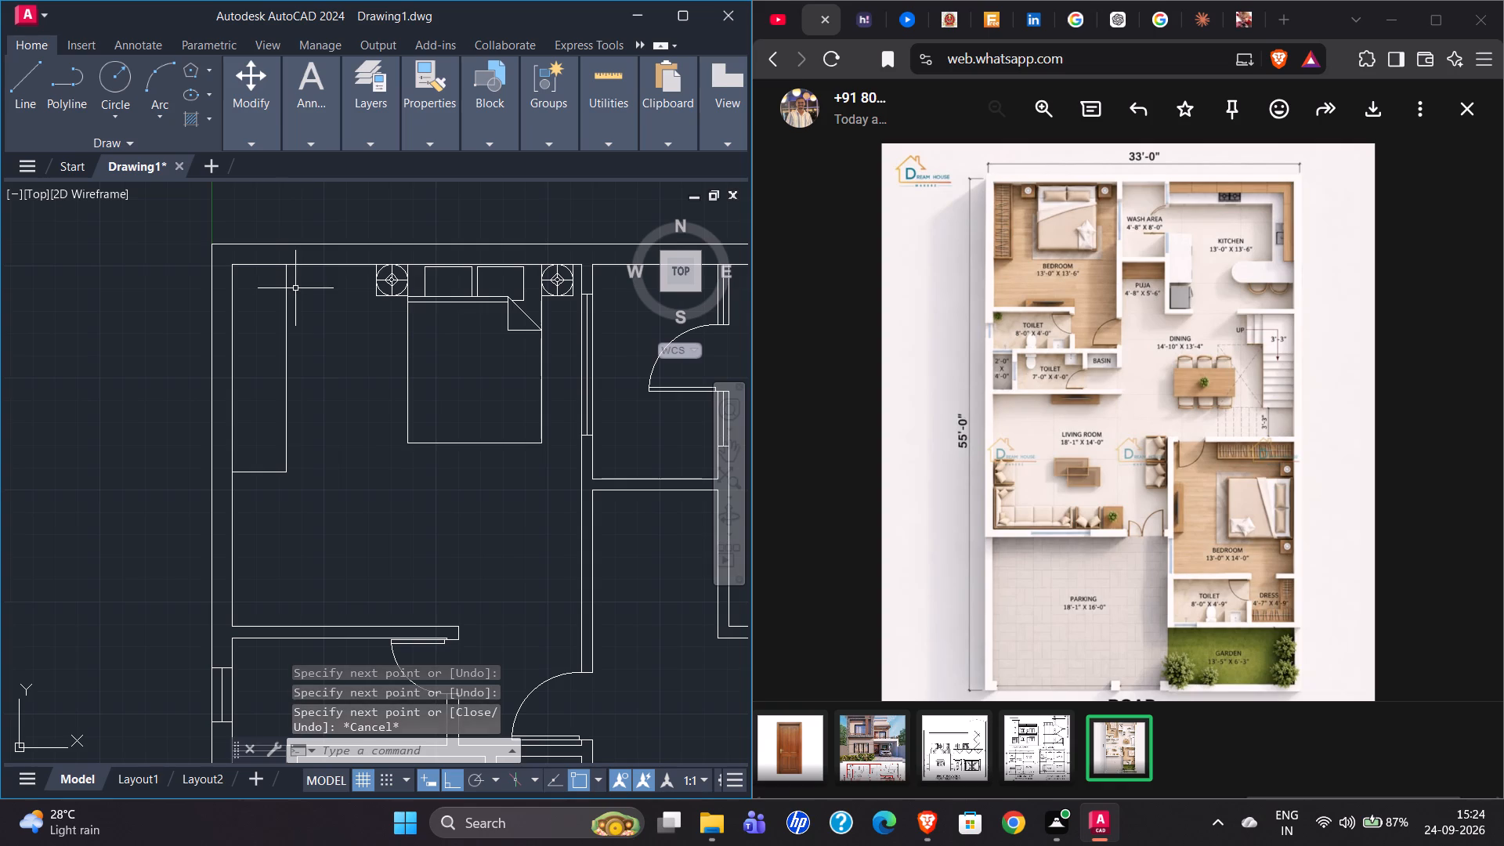
Draw a 5' by 10" rectangle inside the northwest bedroom from the east end of its south wall, extending west and north.
{"action": "left_click", "coordinate": [209, 72]}
{"action": "left_click", "coordinate": [208, 108]}
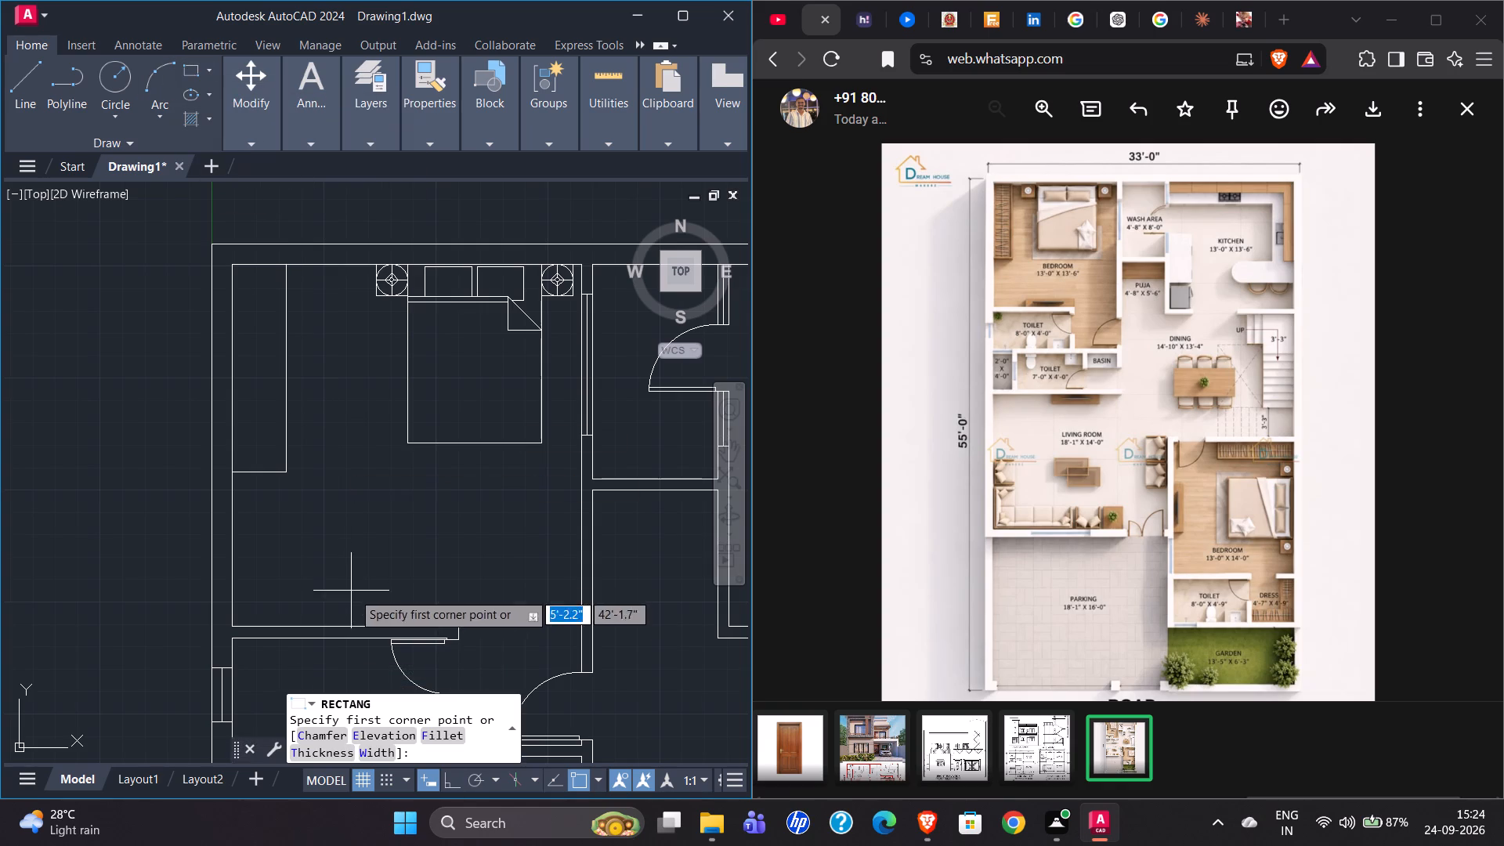
{"action": "scroll", "coordinate": [403, 634], "scroll_direction": "up", "scroll_amount": 1}
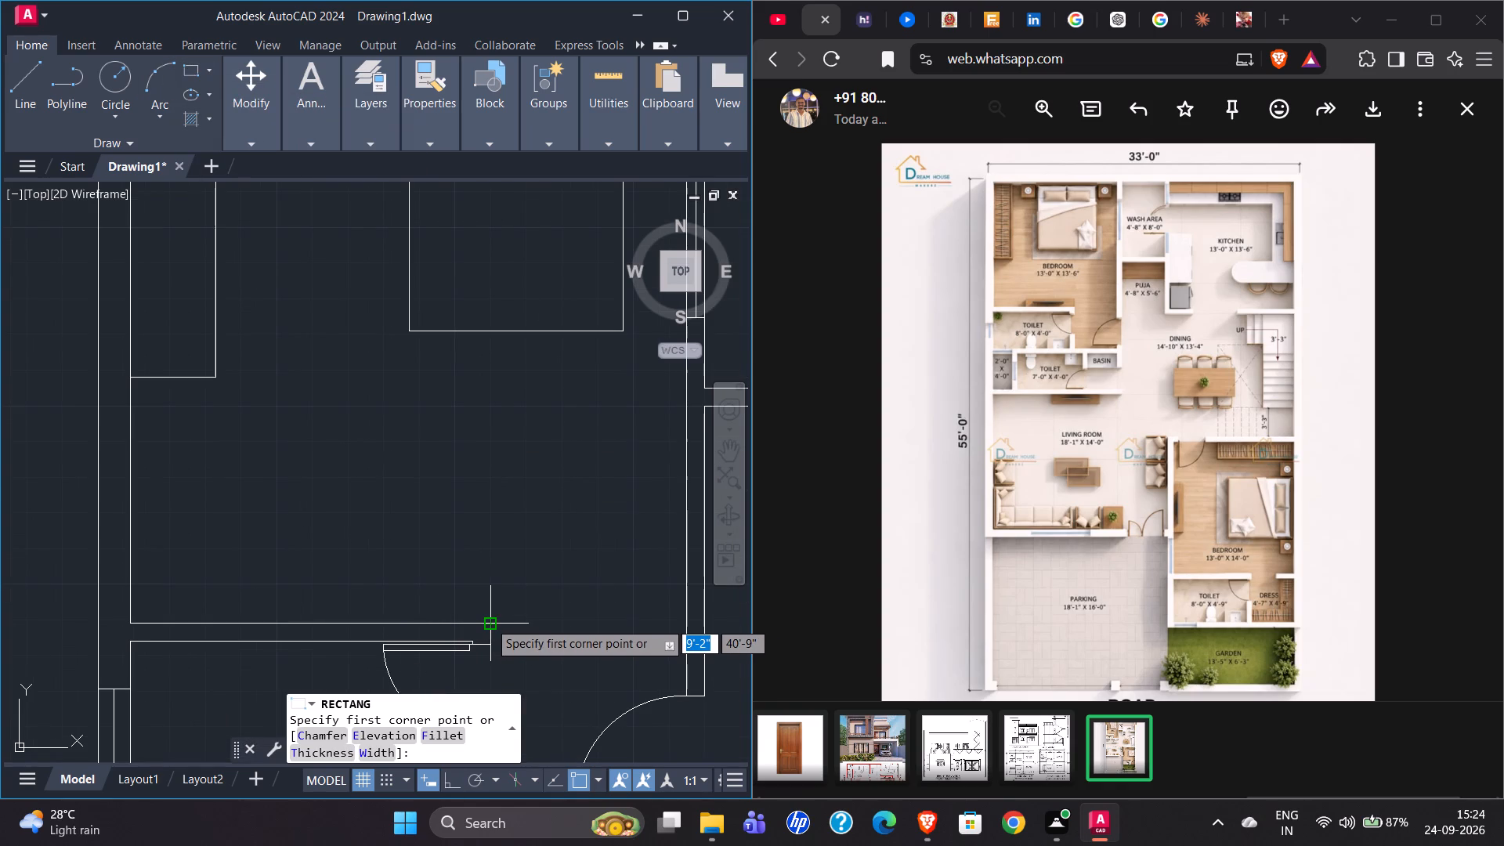
{"action": "left_click", "coordinate": [489, 621]}
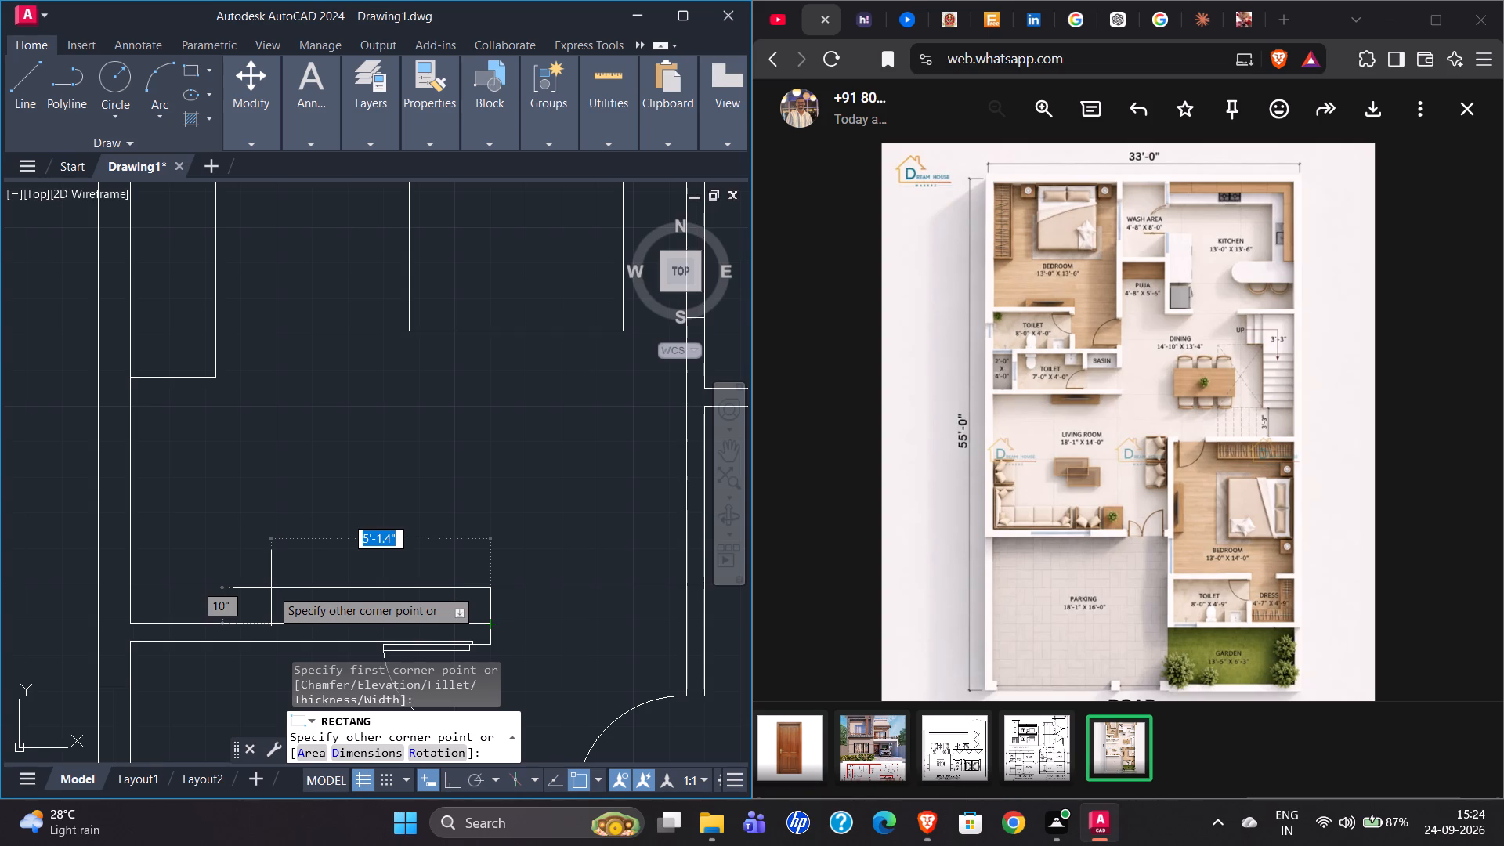
{"action": "key", "text": "5"}
{"action": "key", "text": "apostrophe"}
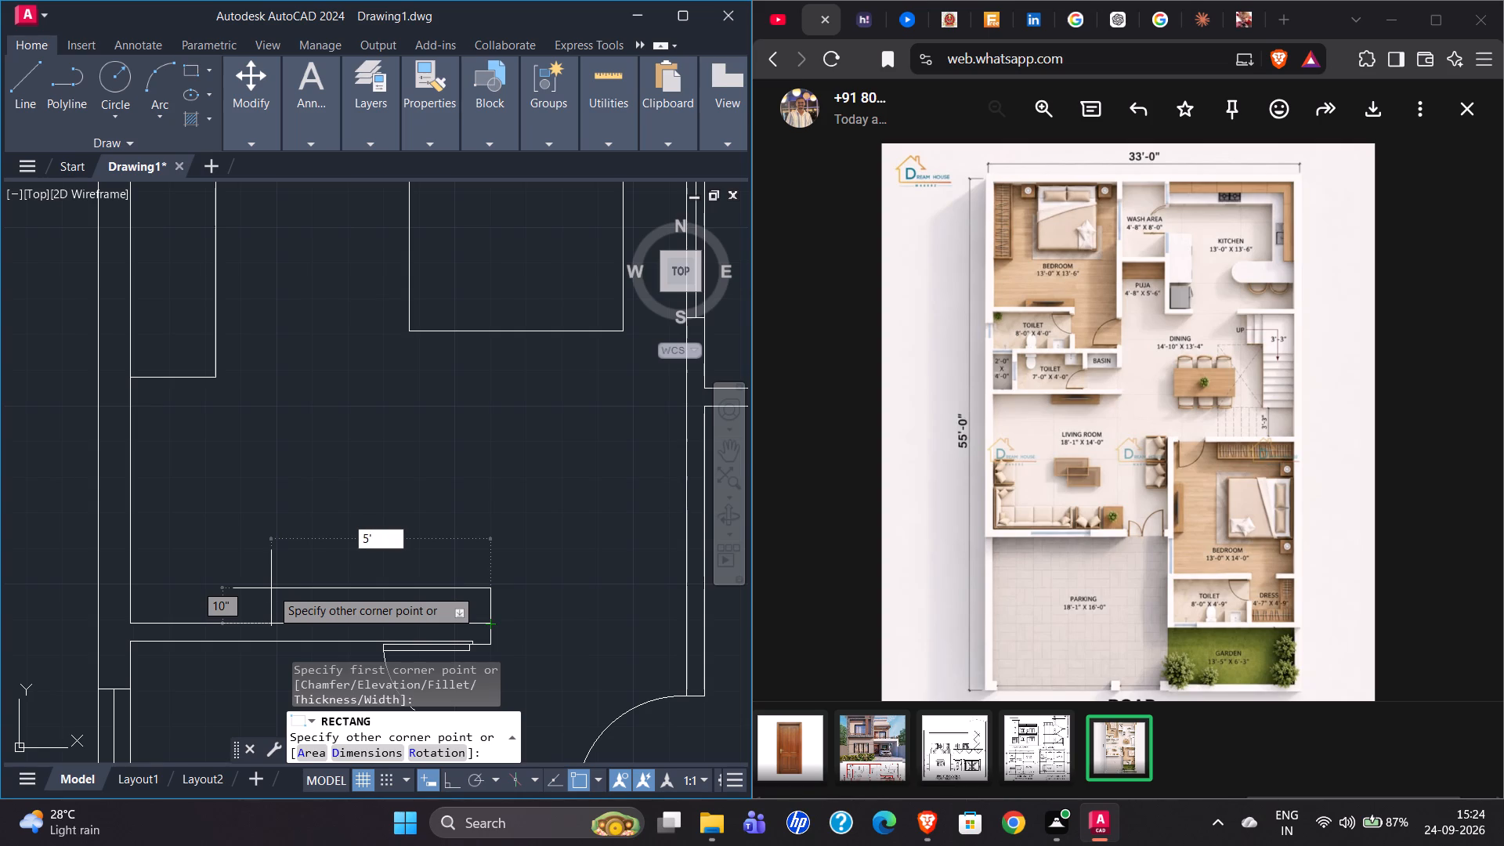
{"action": "key", "text": "Tab"}
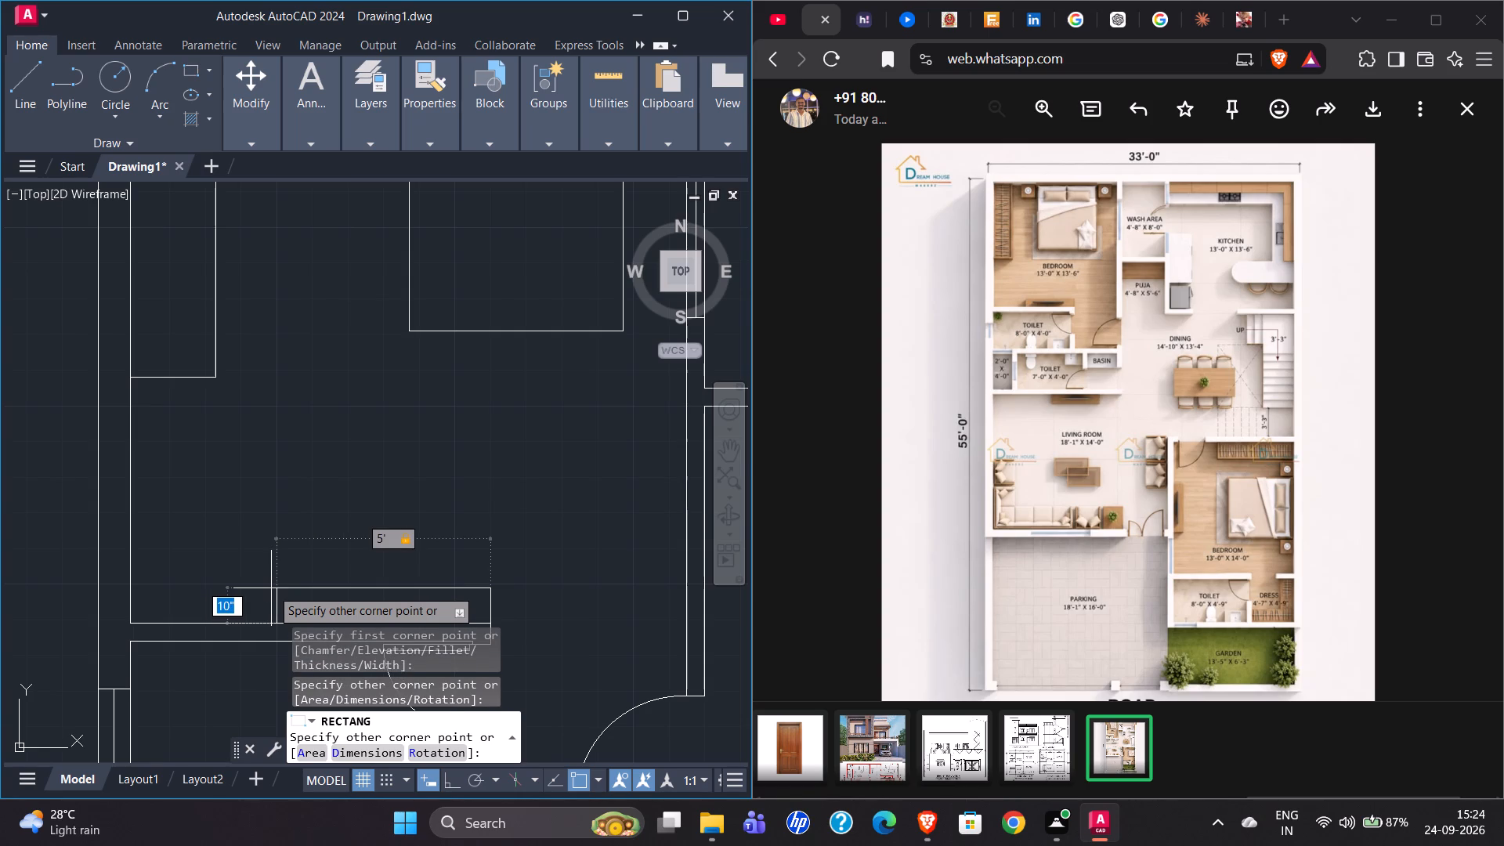
{"action": "type", "text": "10\""}
{"action": "key", "text": "Return"}
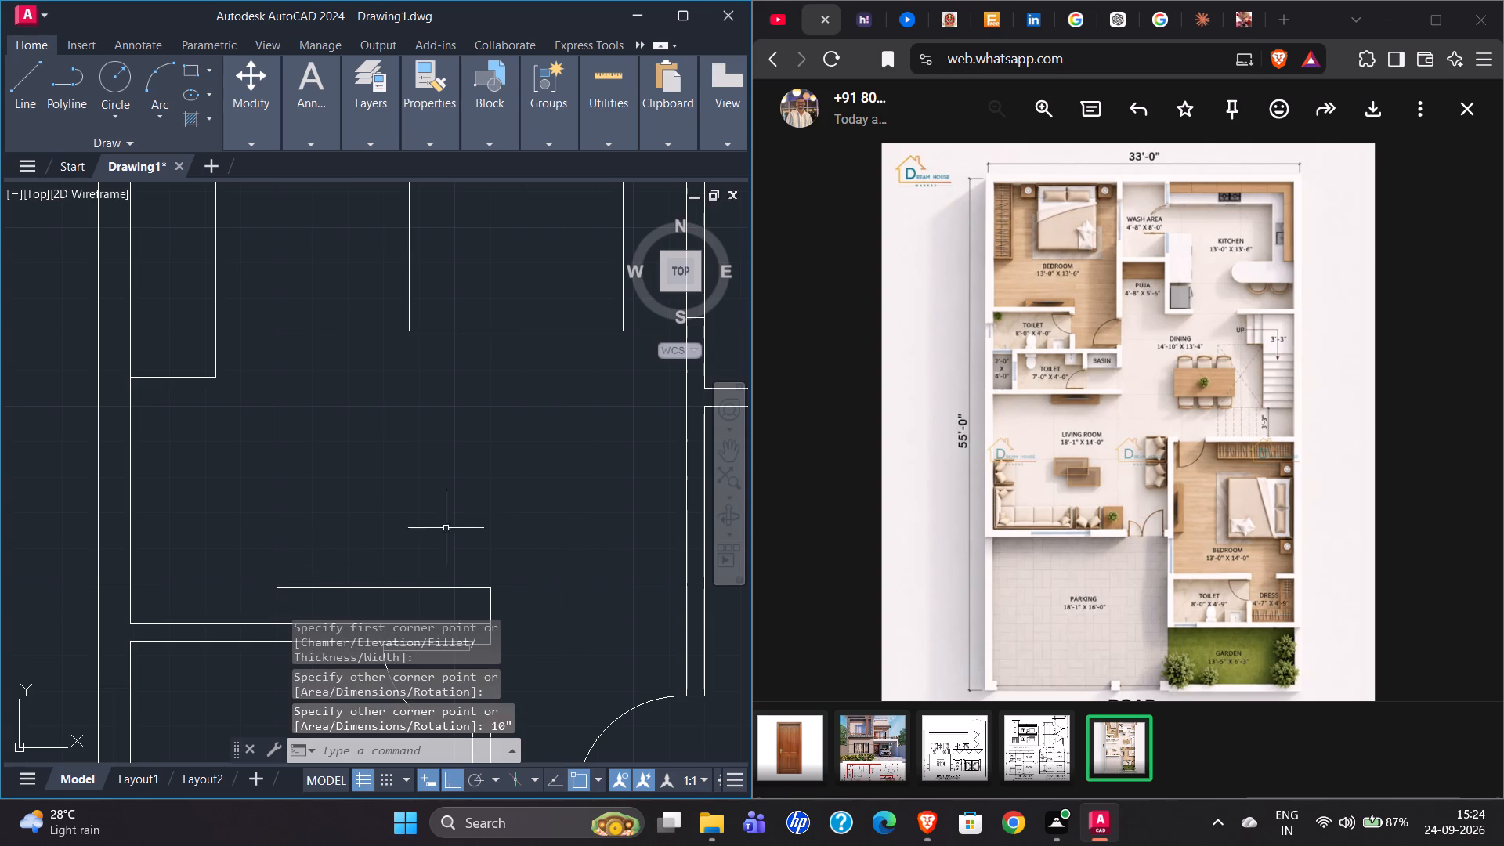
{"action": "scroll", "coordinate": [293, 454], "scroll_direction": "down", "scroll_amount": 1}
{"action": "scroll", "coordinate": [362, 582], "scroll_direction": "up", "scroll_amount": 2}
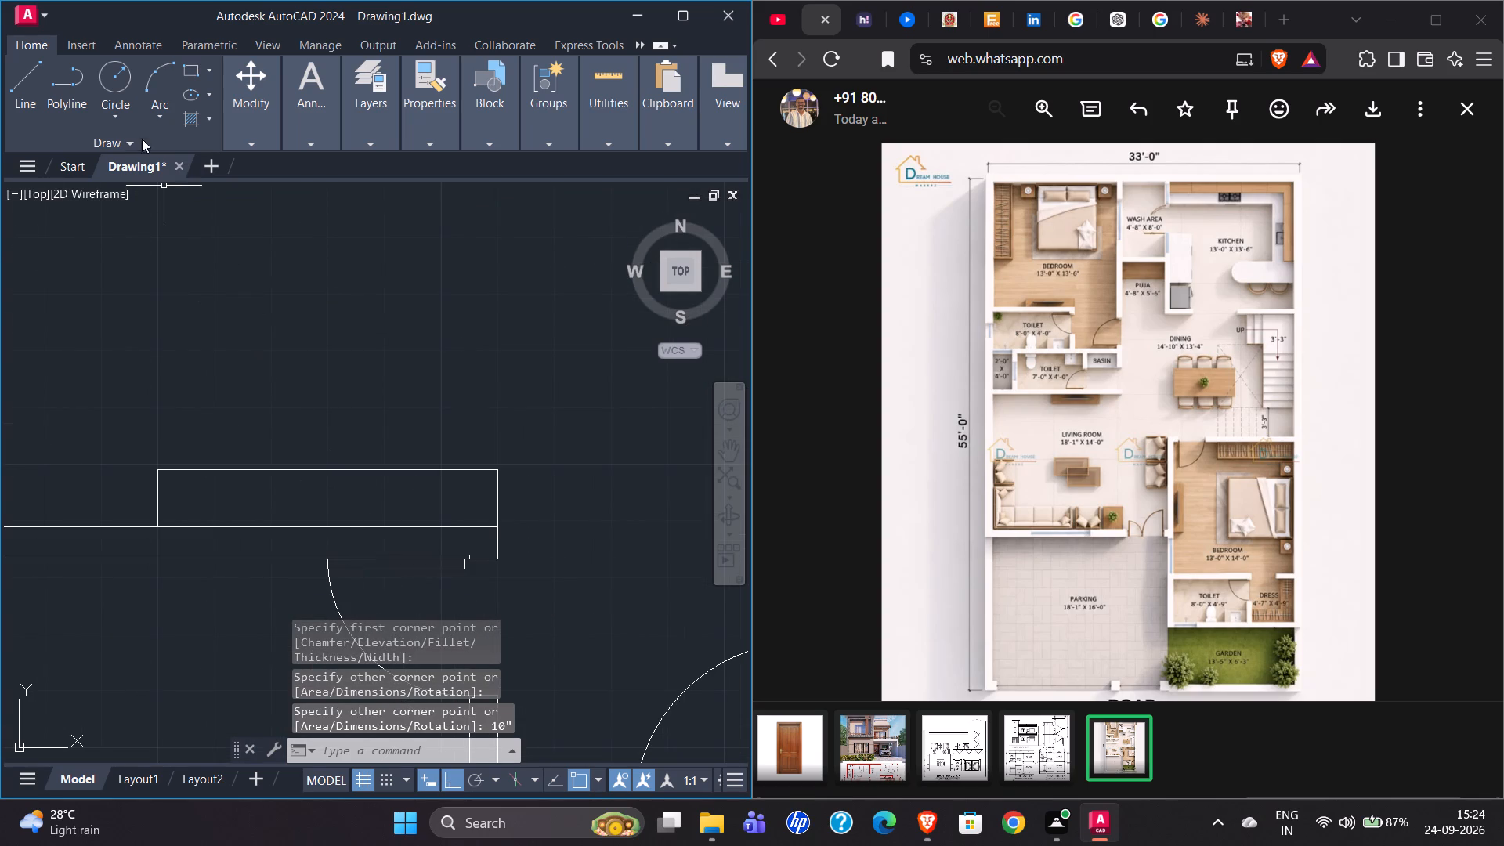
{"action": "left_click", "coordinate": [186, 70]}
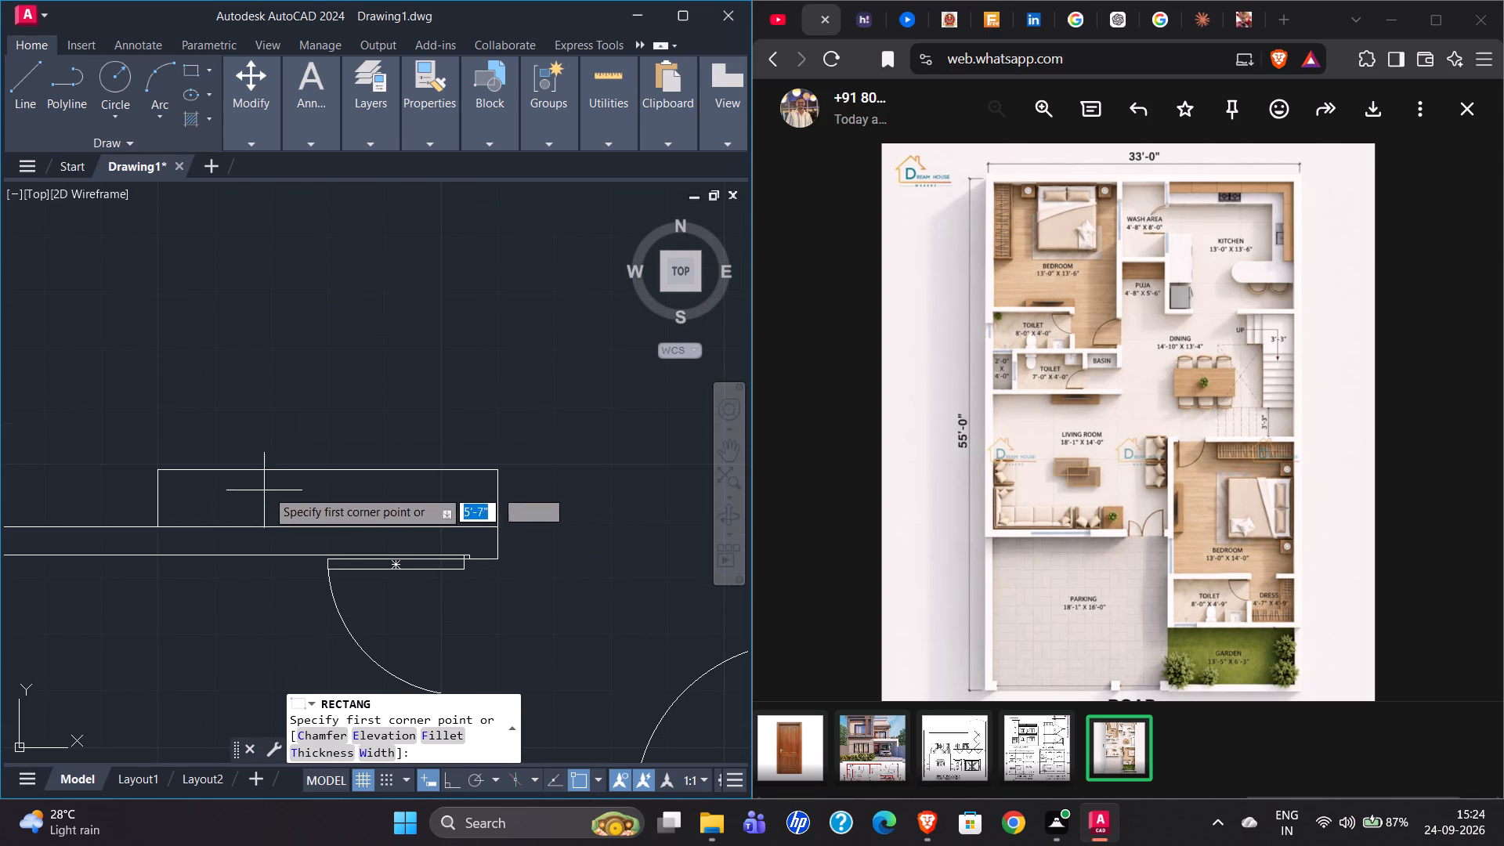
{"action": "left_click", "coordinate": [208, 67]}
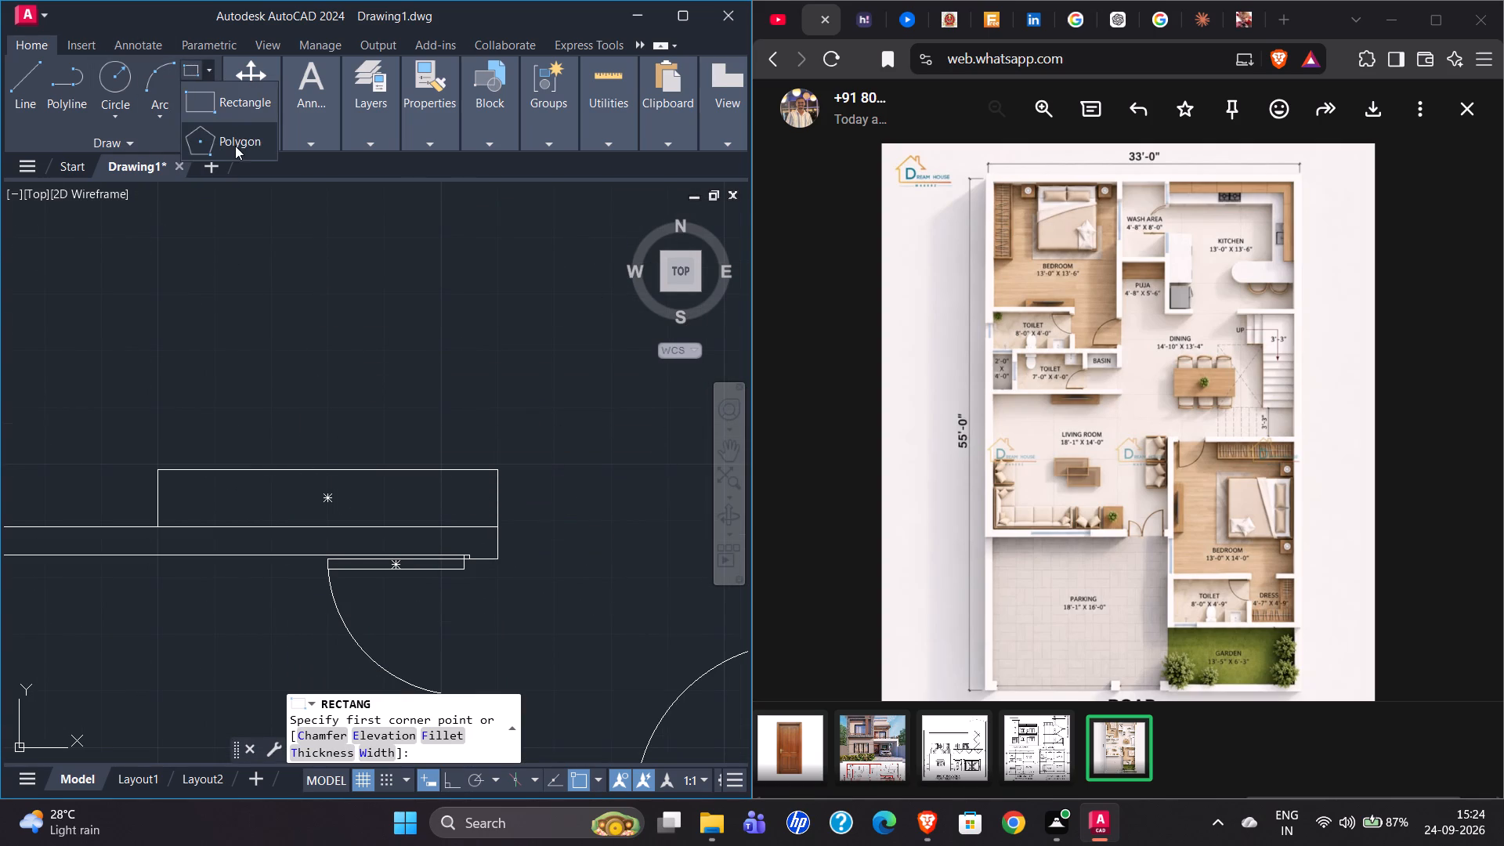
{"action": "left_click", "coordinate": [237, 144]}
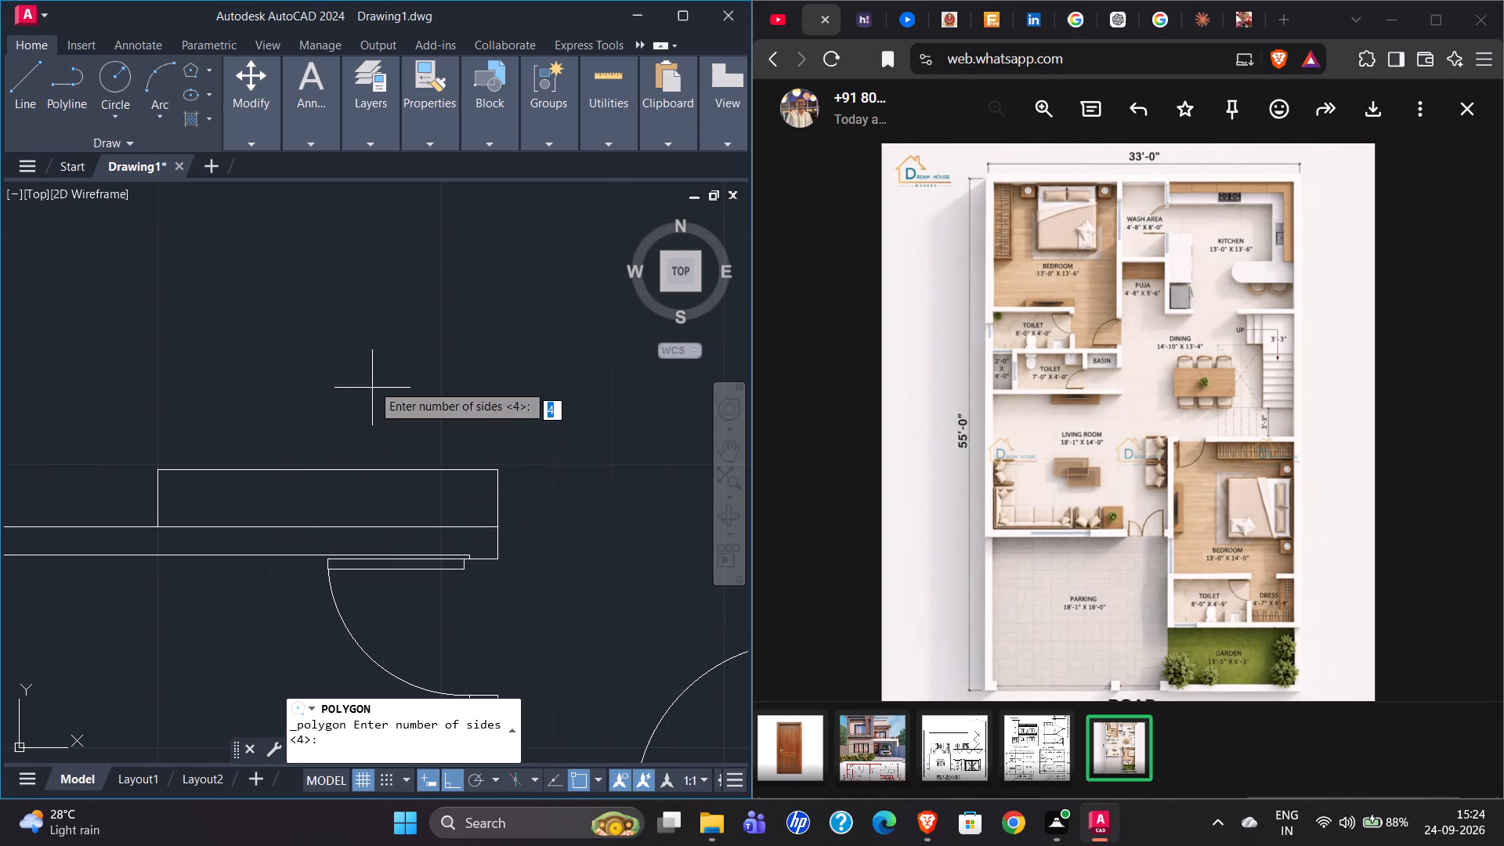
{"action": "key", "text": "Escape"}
Draw a narrow rectangle about 2'-10" long inside the TV unit on the northwest bedroom's south wall to represent the TV.
{"action": "left_click", "coordinate": [204, 70]}
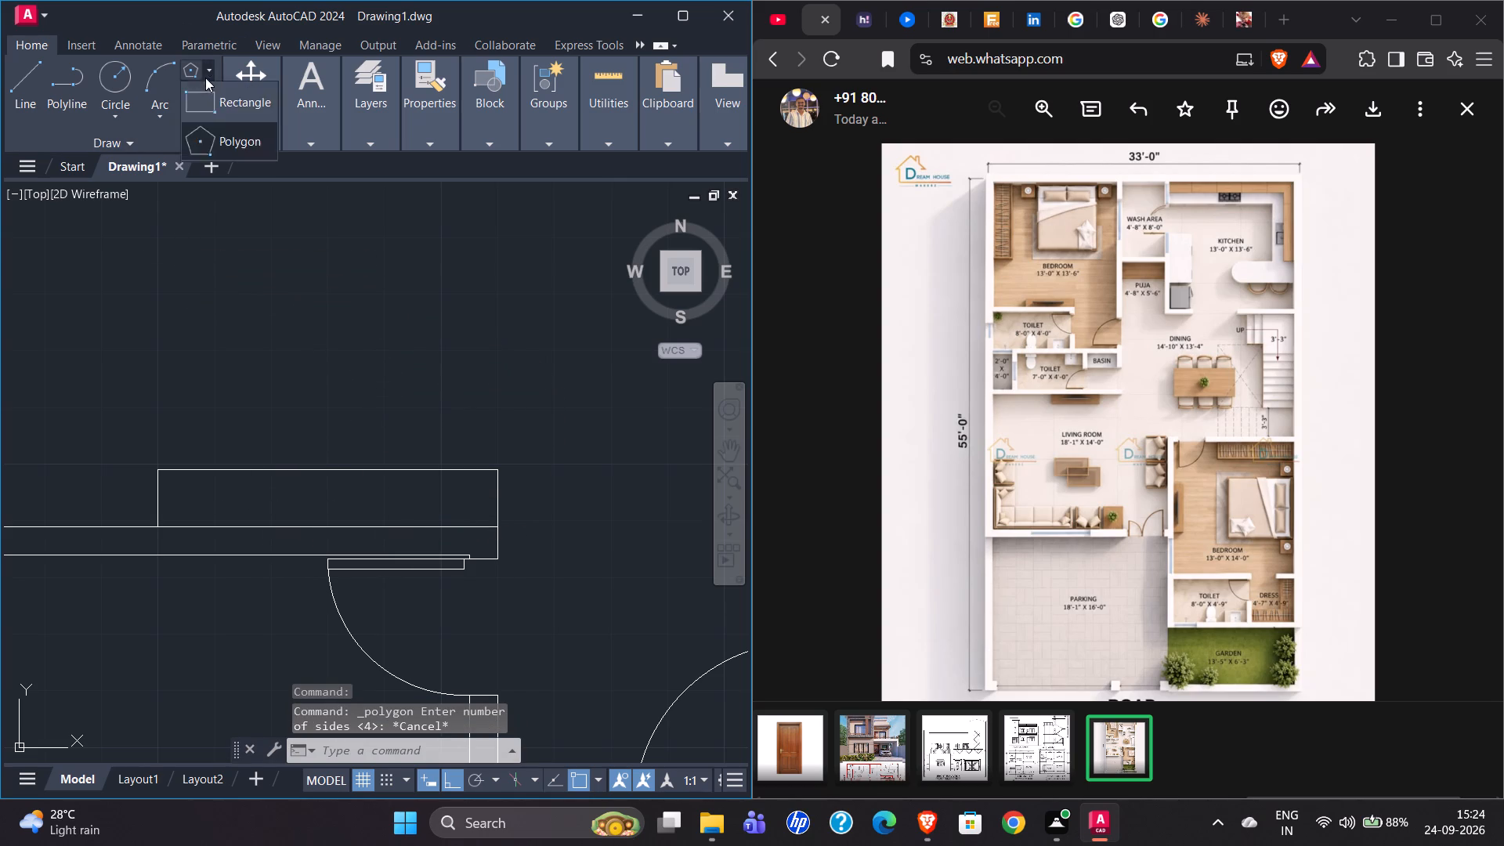
{"action": "left_click", "coordinate": [220, 107]}
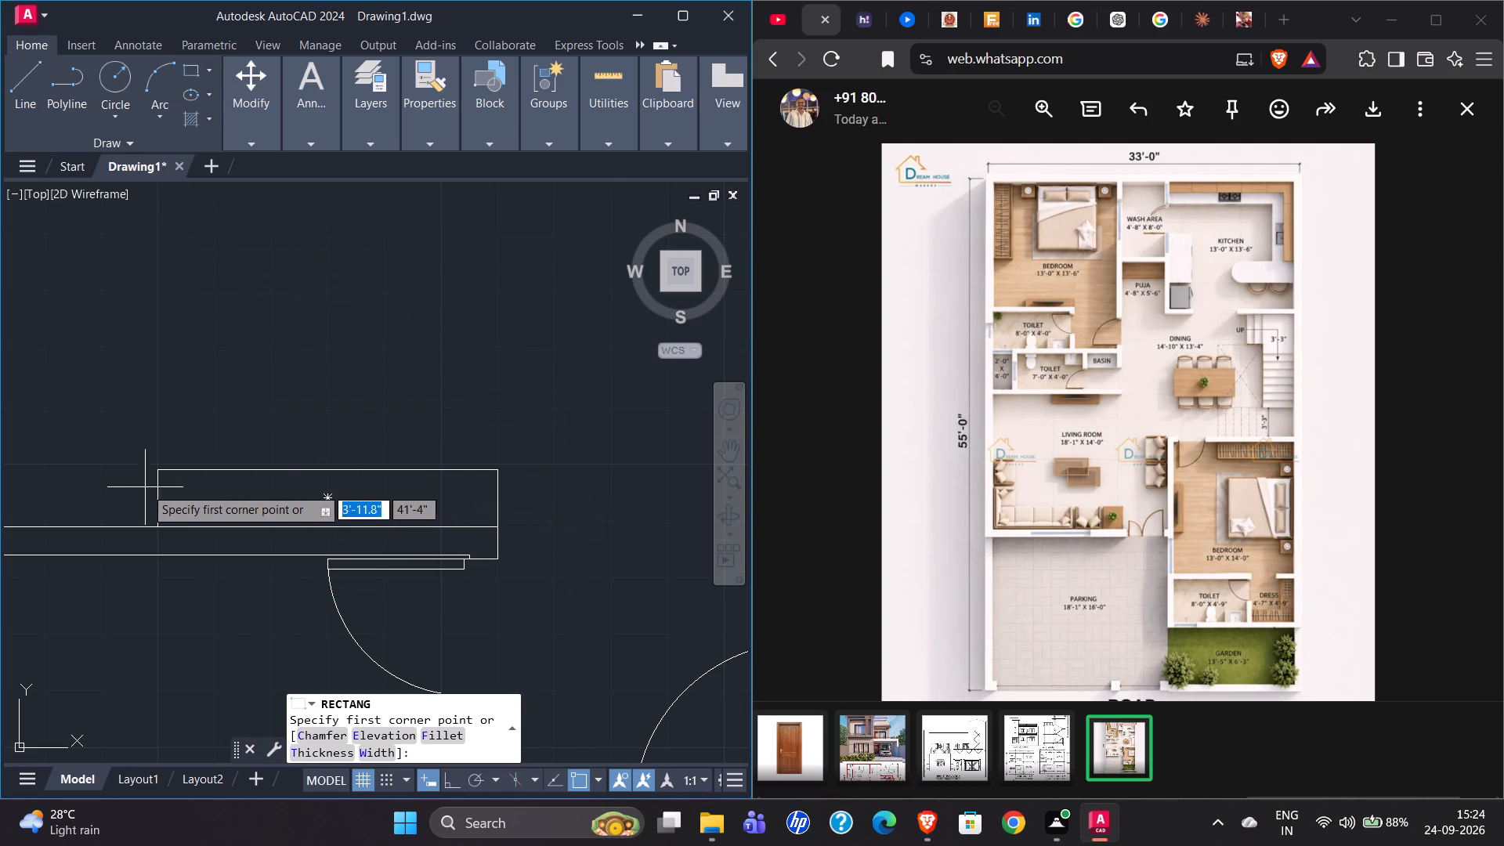
{"action": "left_click", "coordinate": [232, 487]}
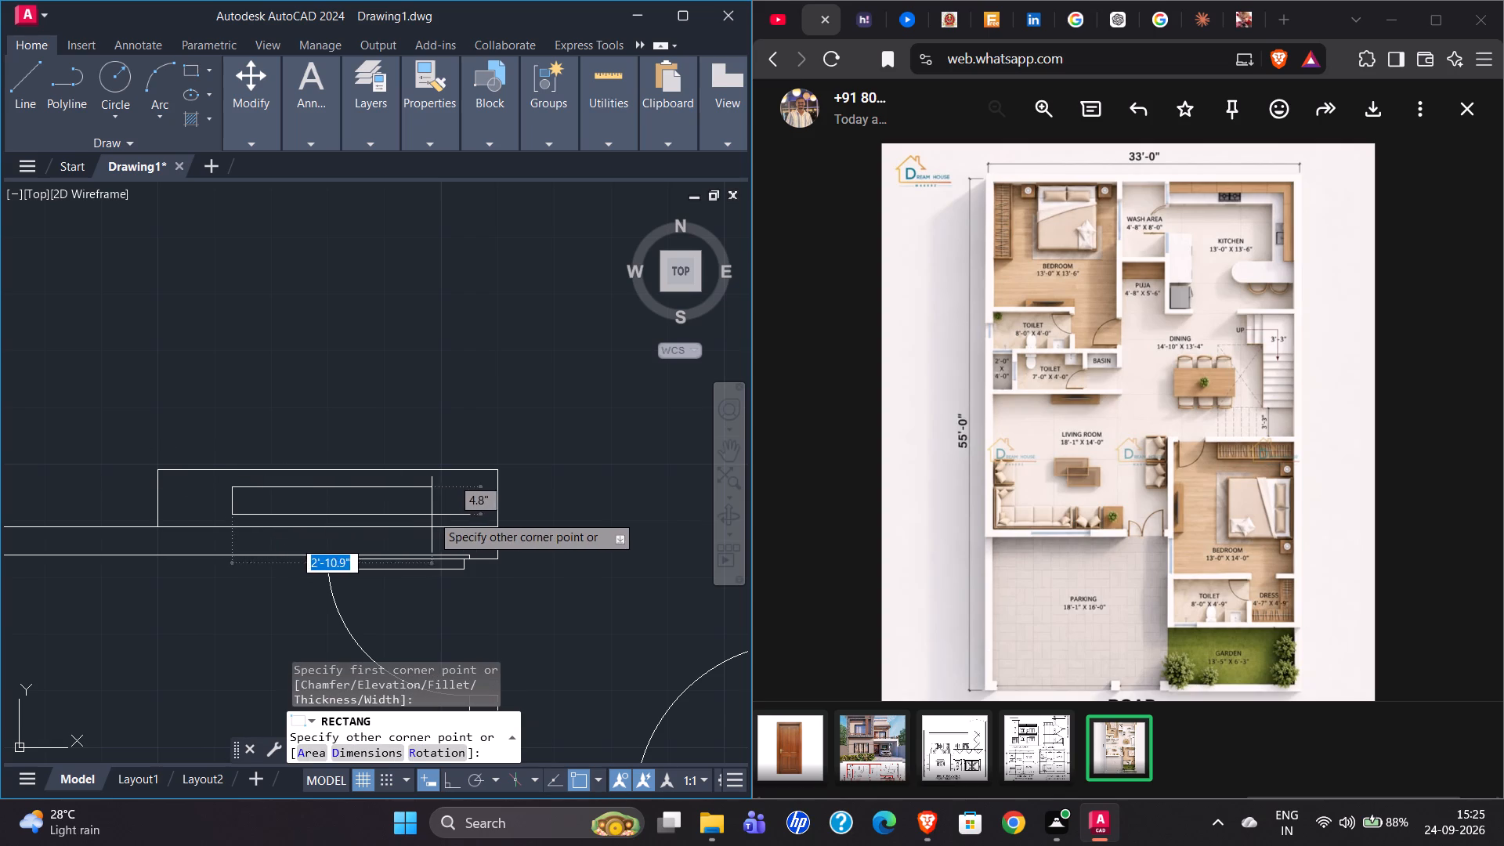
{"action": "left_click", "coordinate": [427, 507]}
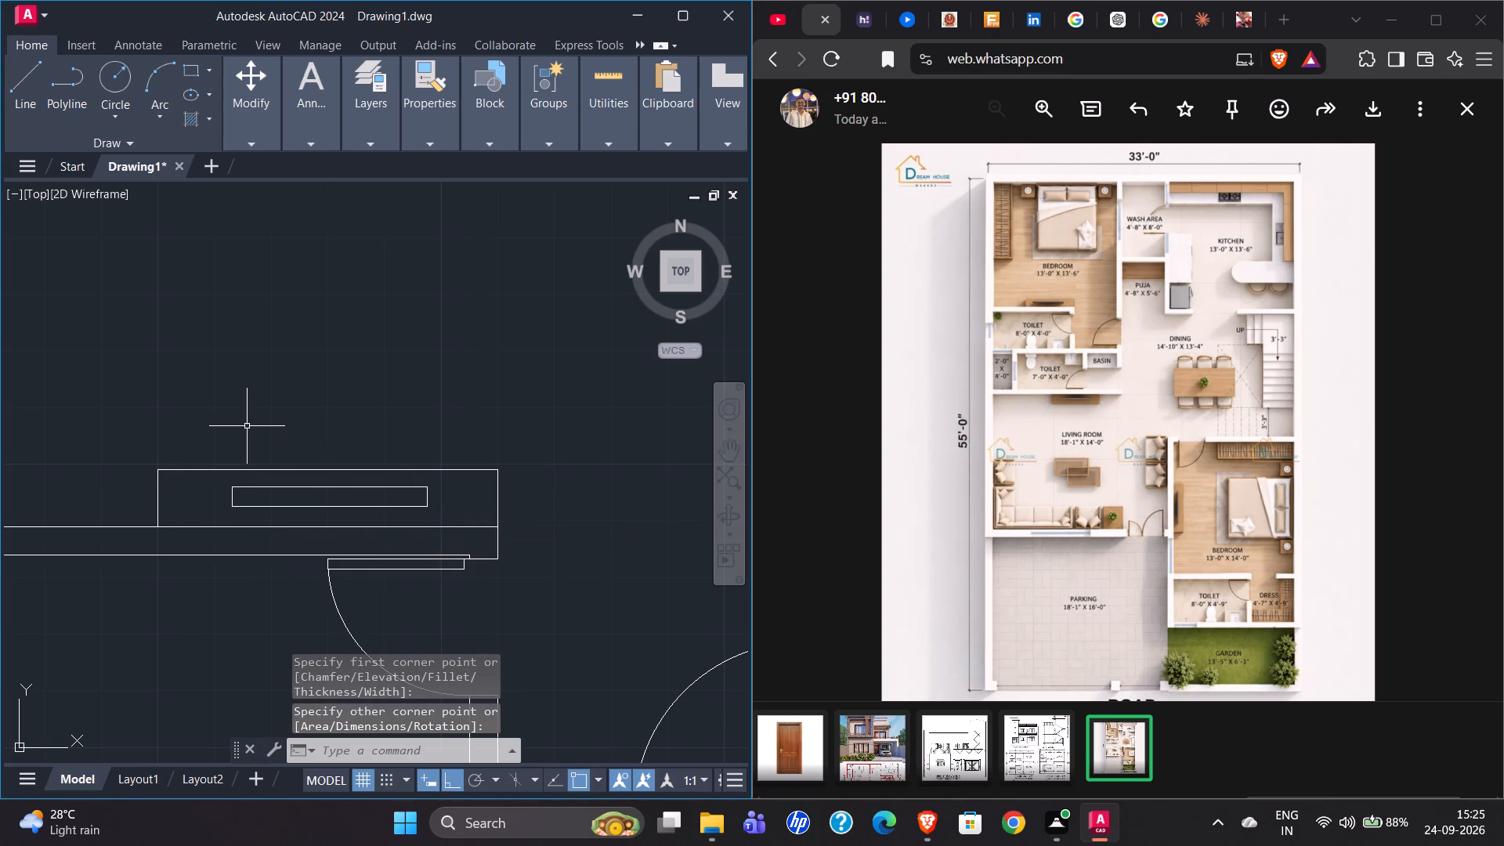
Draw a centre line through the northwest bedroom's wardrobe from the midpoint of its south edge straight up to the north wall.
{"action": "scroll", "coordinate": [179, 448], "scroll_direction": "down", "scroll_amount": 3}
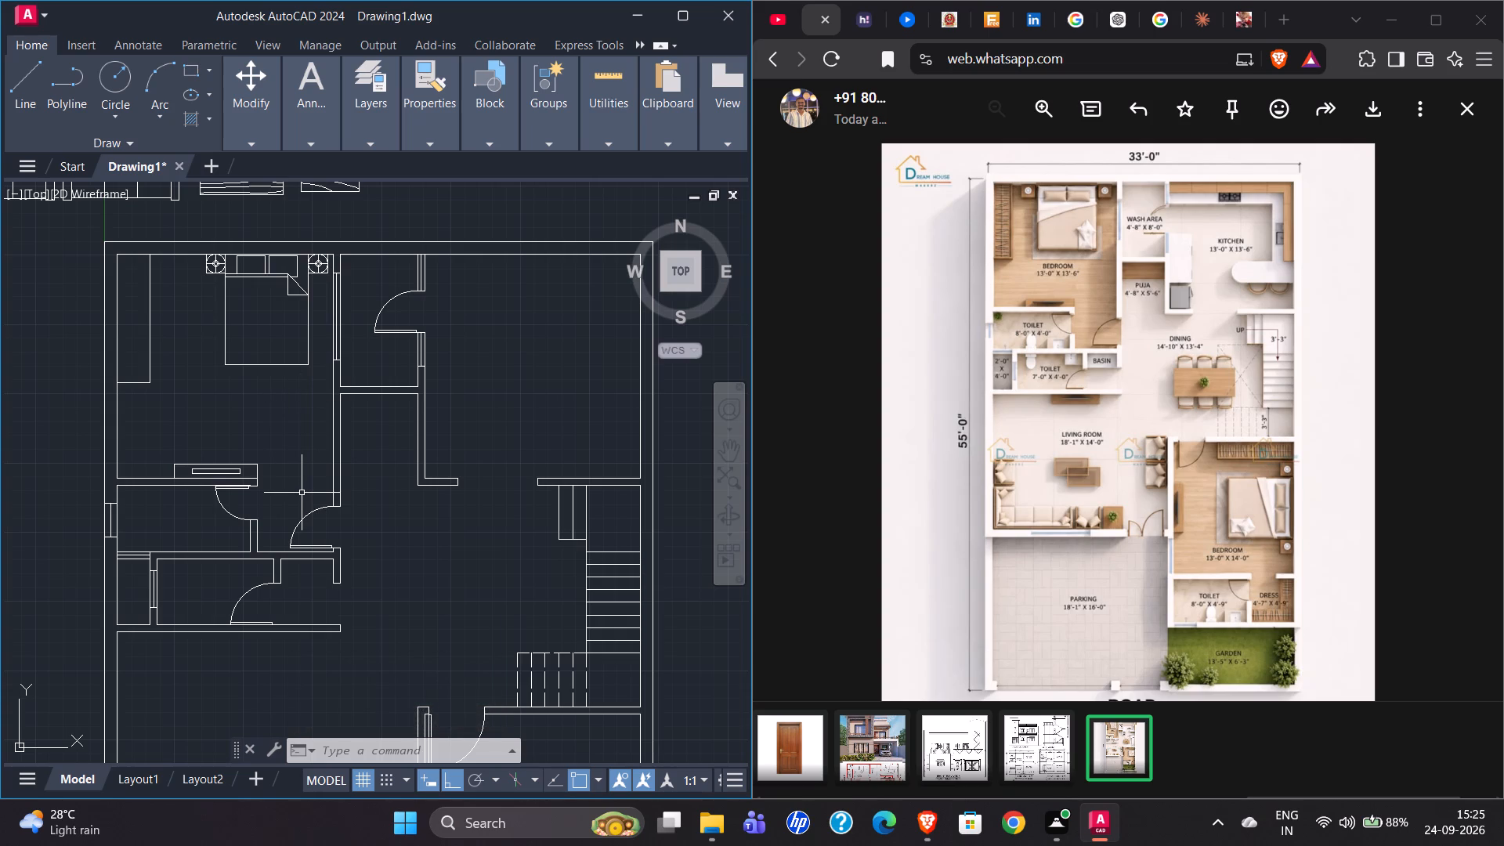
{"action": "scroll", "coordinate": [112, 258], "scroll_direction": "up", "scroll_amount": 3}
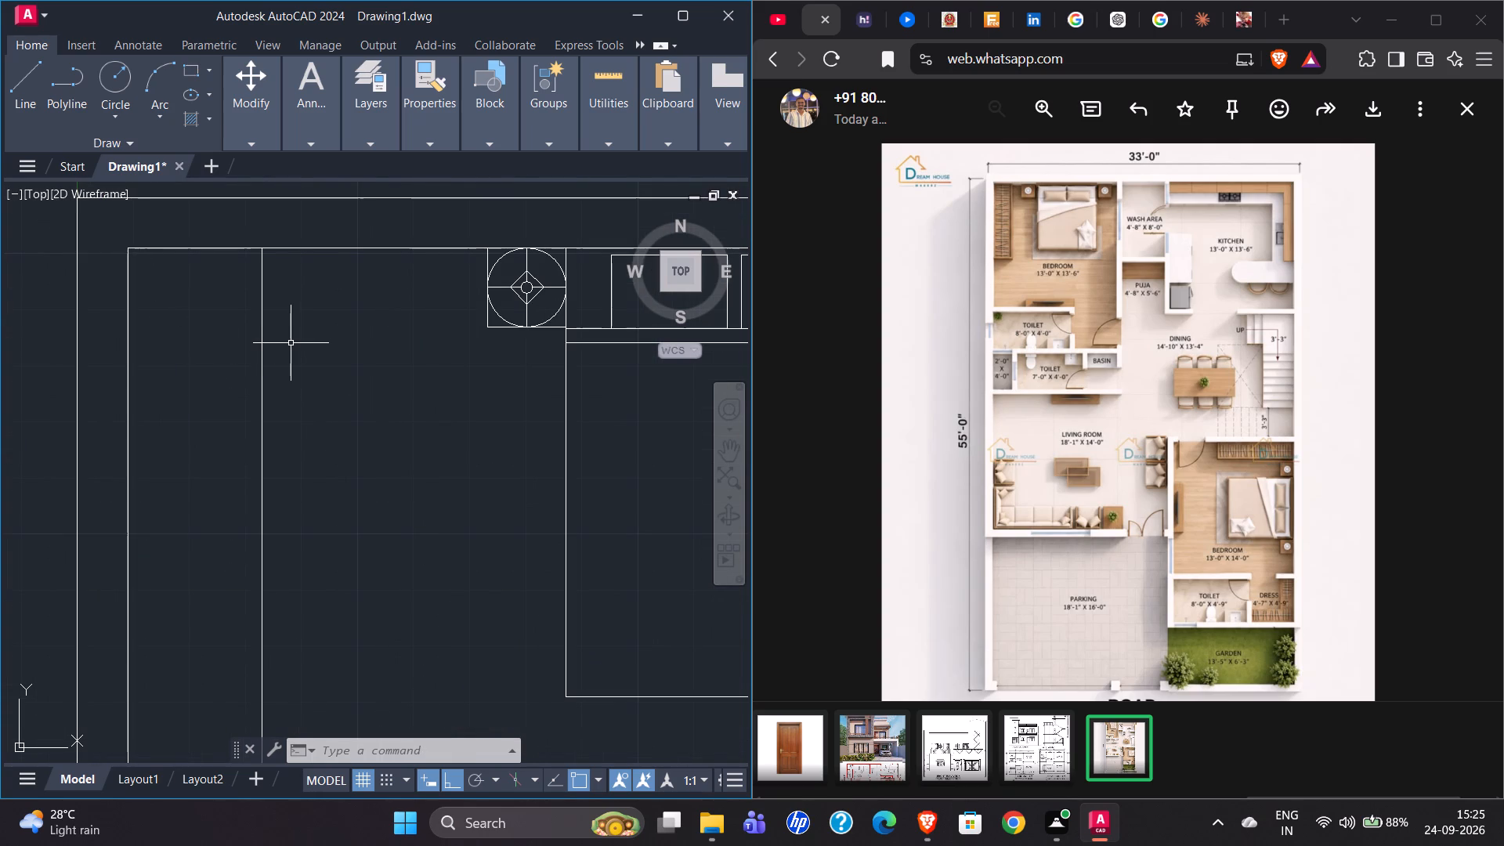
{"action": "left_click", "coordinate": [33, 94]}
{"action": "scroll", "coordinate": [280, 362], "scroll_direction": "down", "scroll_amount": 1}
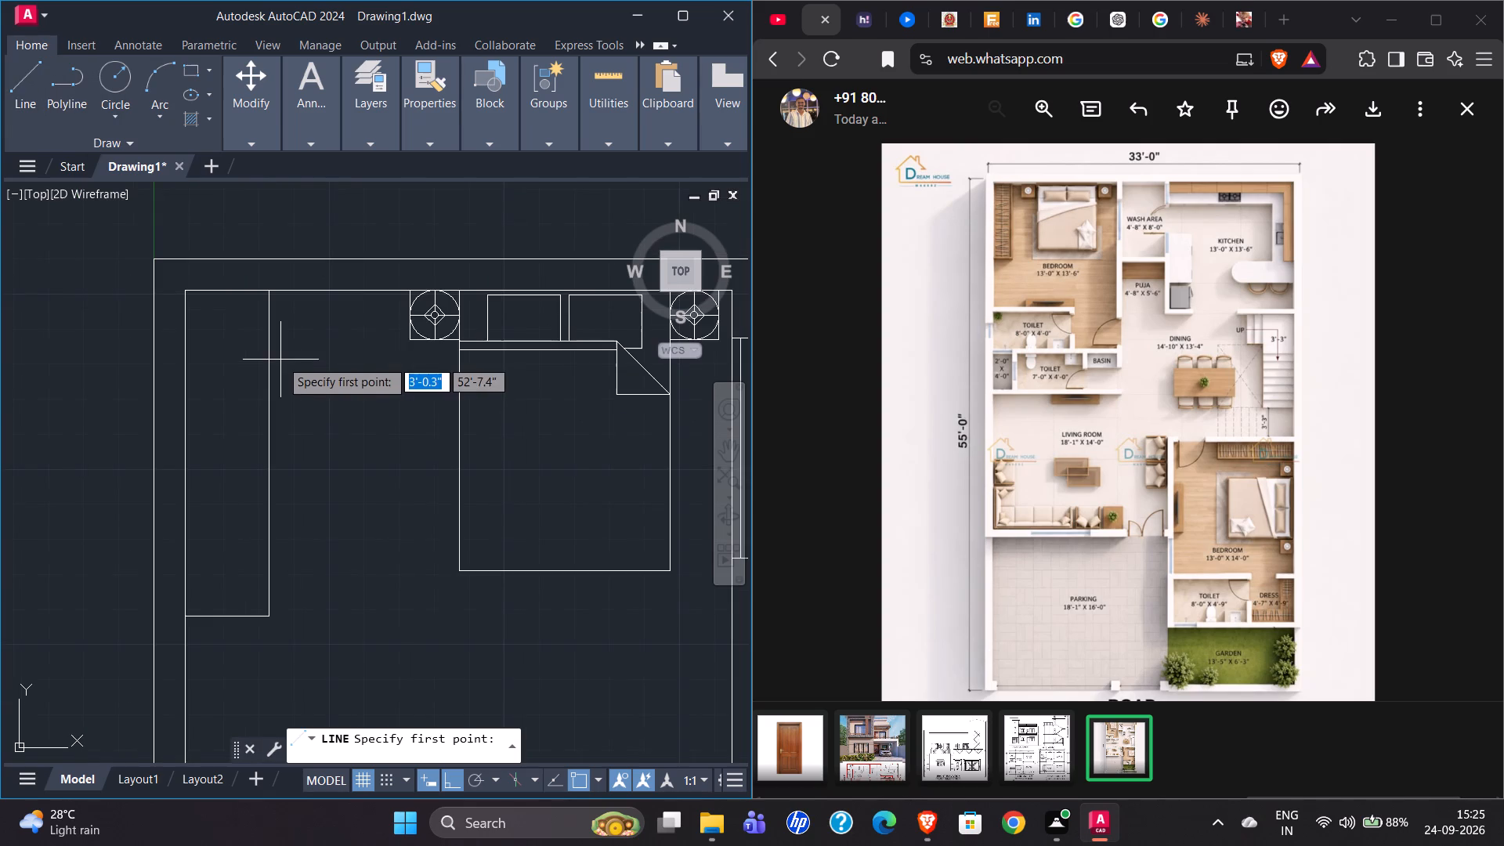
{"action": "left_click", "coordinate": [226, 618]}
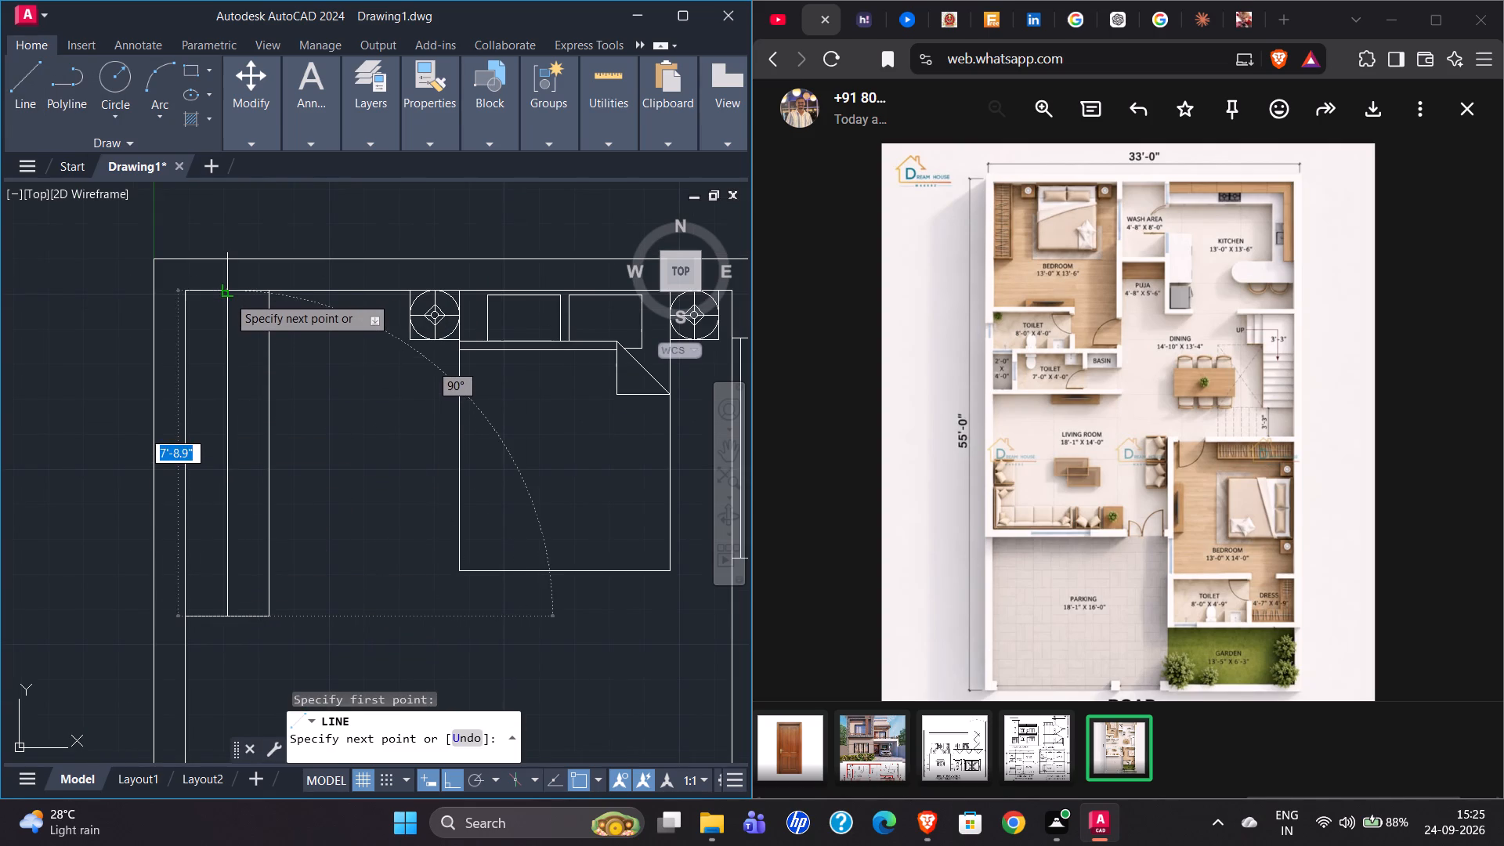
{"action": "left_click", "coordinate": [228, 294]}
{"action": "key", "text": "Escape"}
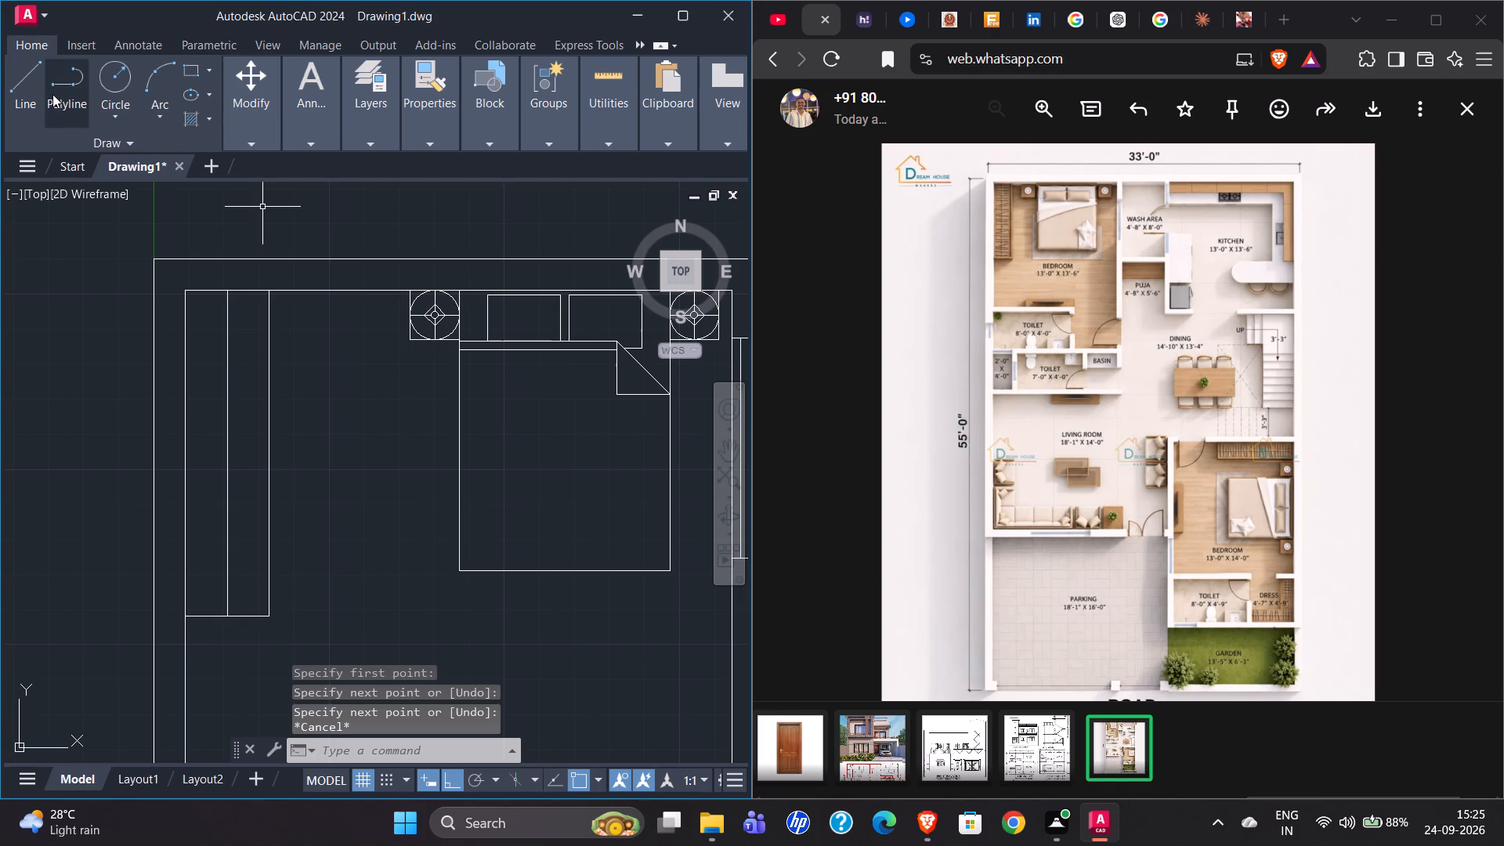
Draw a thin hanger rectangle about 1'-11" by 0.4" across the wardrobe, just inside its north end.
{"action": "left_click", "coordinate": [185, 70]}
{"action": "scroll", "coordinate": [219, 325], "scroll_direction": "up", "scroll_amount": 1}
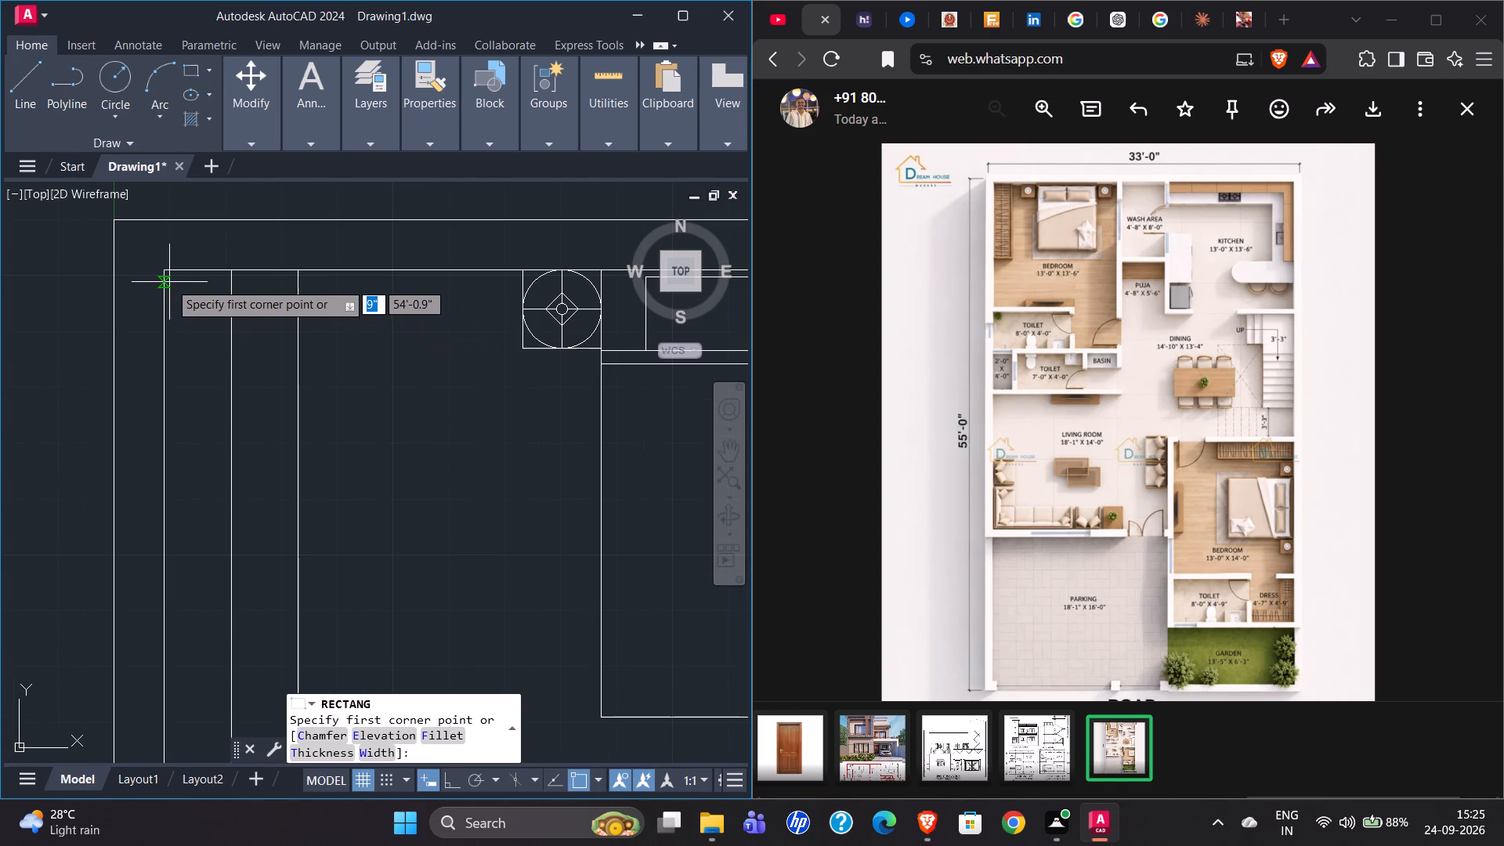
{"action": "scroll", "coordinate": [174, 282], "scroll_direction": "up", "scroll_amount": 3}
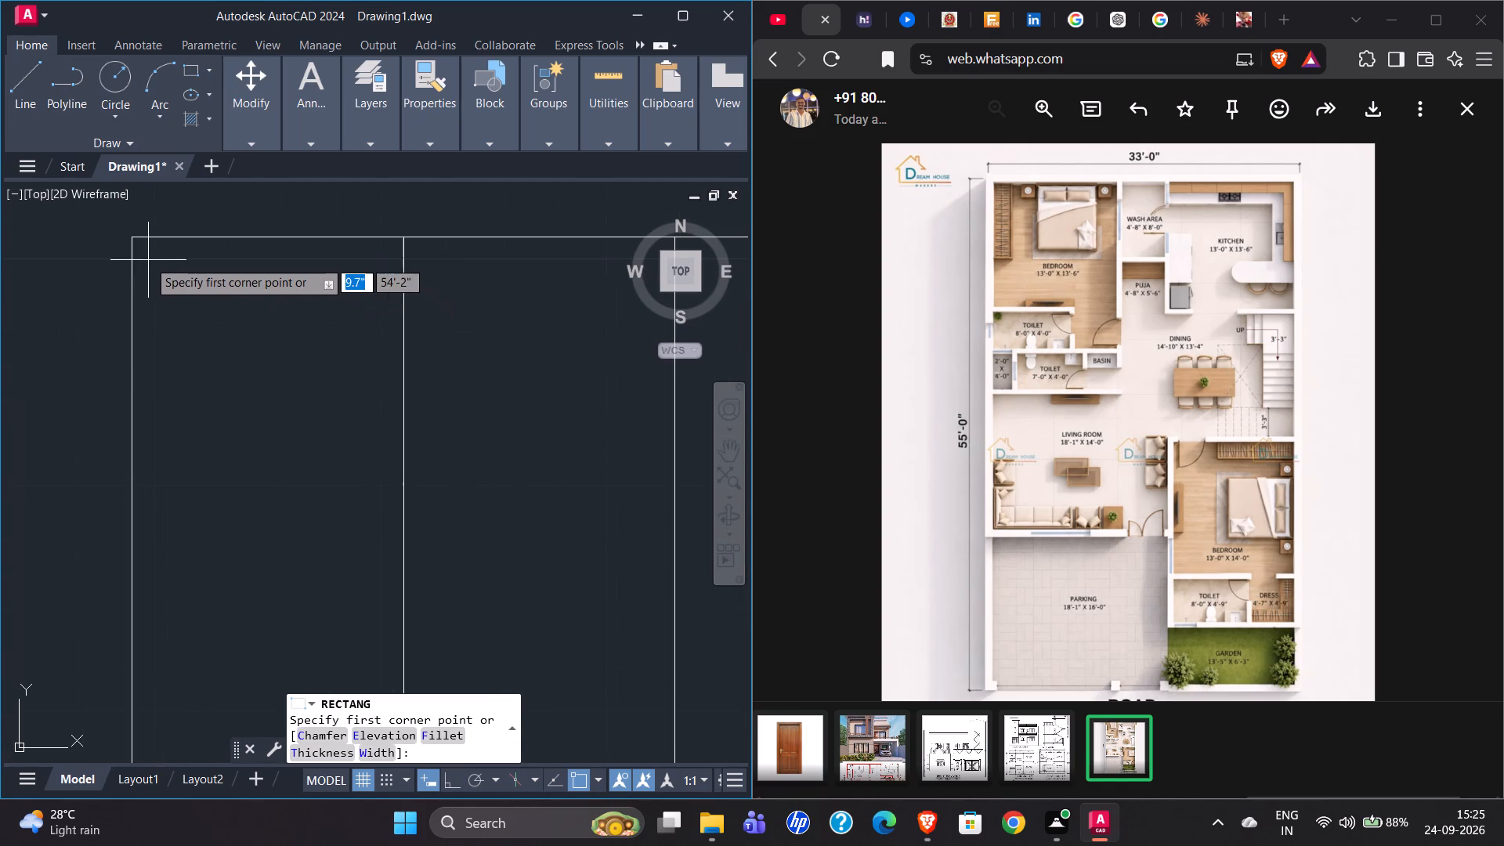
{"action": "left_click", "coordinate": [148, 260]}
{"action": "scroll", "coordinate": [299, 345], "scroll_direction": "down", "scroll_amount": 2}
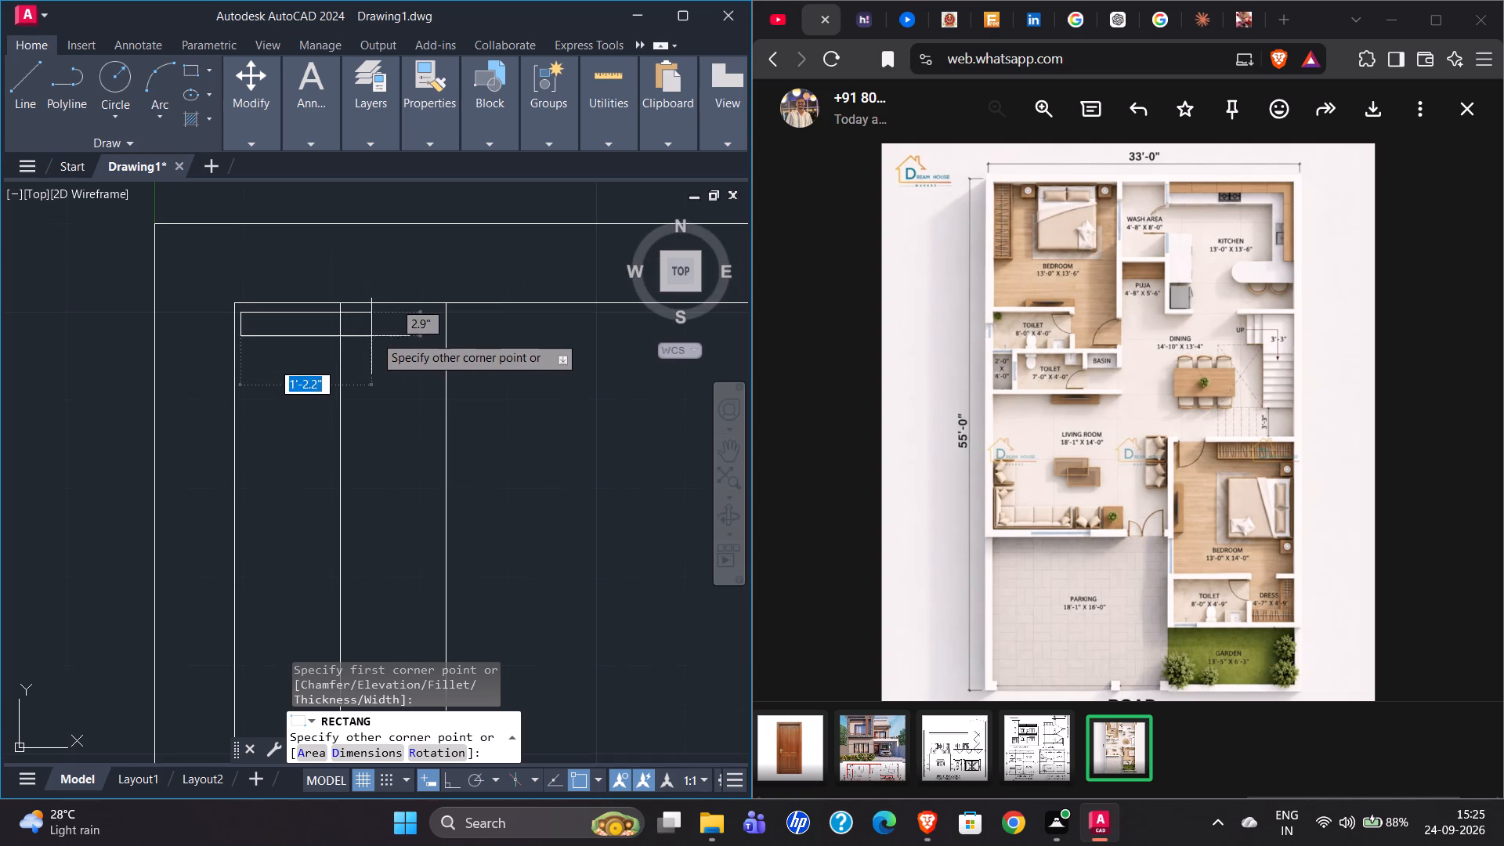
{"action": "scroll", "coordinate": [416, 325], "scroll_direction": "up", "scroll_amount": 2}
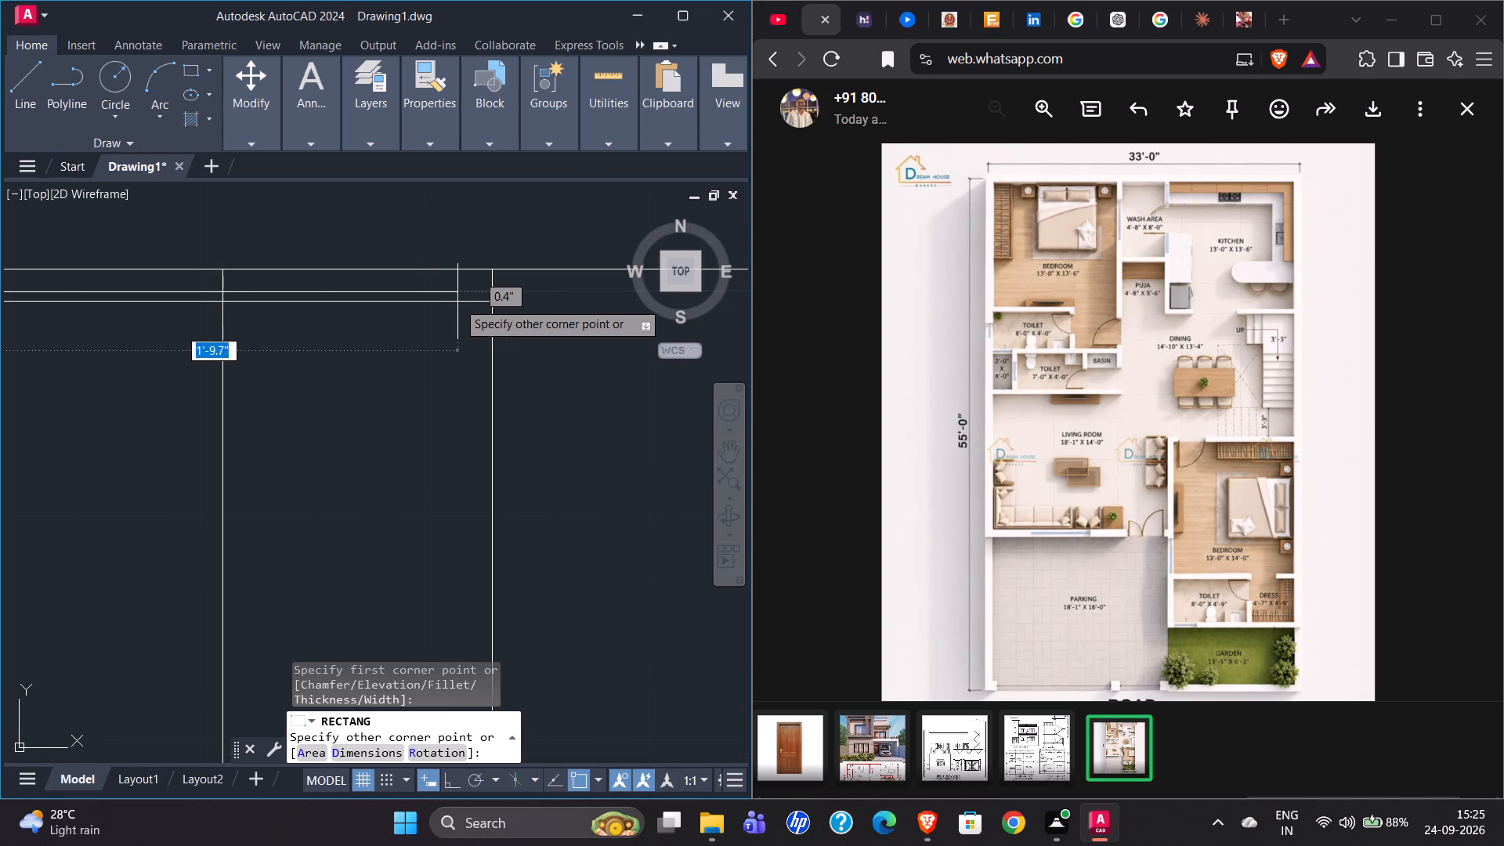
{"action": "left_click", "coordinate": [477, 300]}
Copy the thin hanger rectangle three times southward along the wardrobe's centre line at uneven gaps, the first copy about 0.6" away.
{"action": "scroll", "coordinate": [279, 400], "scroll_direction": "down", "scroll_amount": 2}
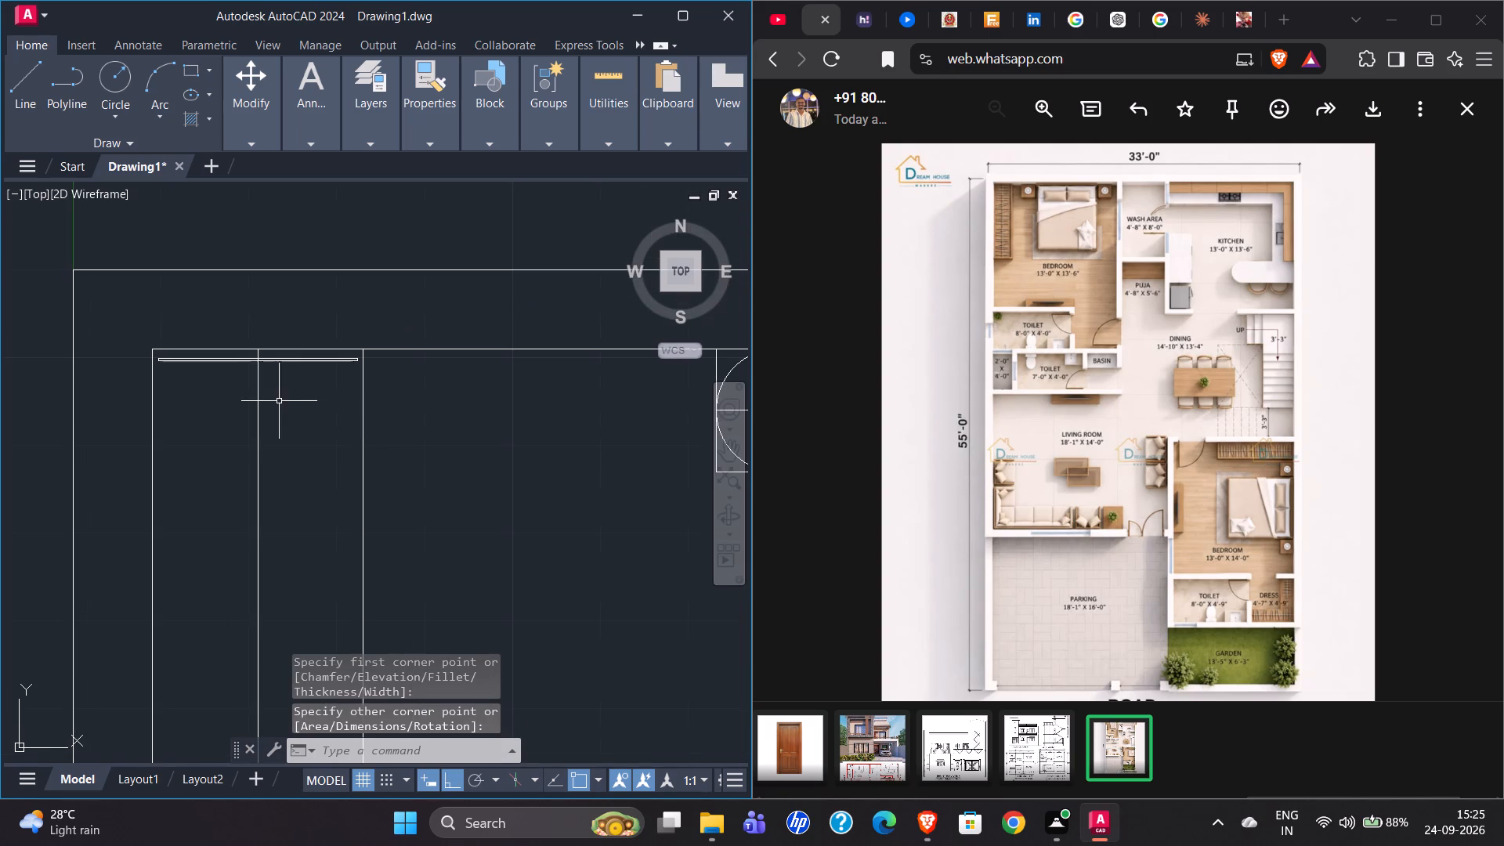
{"action": "scroll", "coordinate": [255, 363], "scroll_direction": "up", "scroll_amount": 2}
{"action": "left_click", "coordinate": [299, 359]}
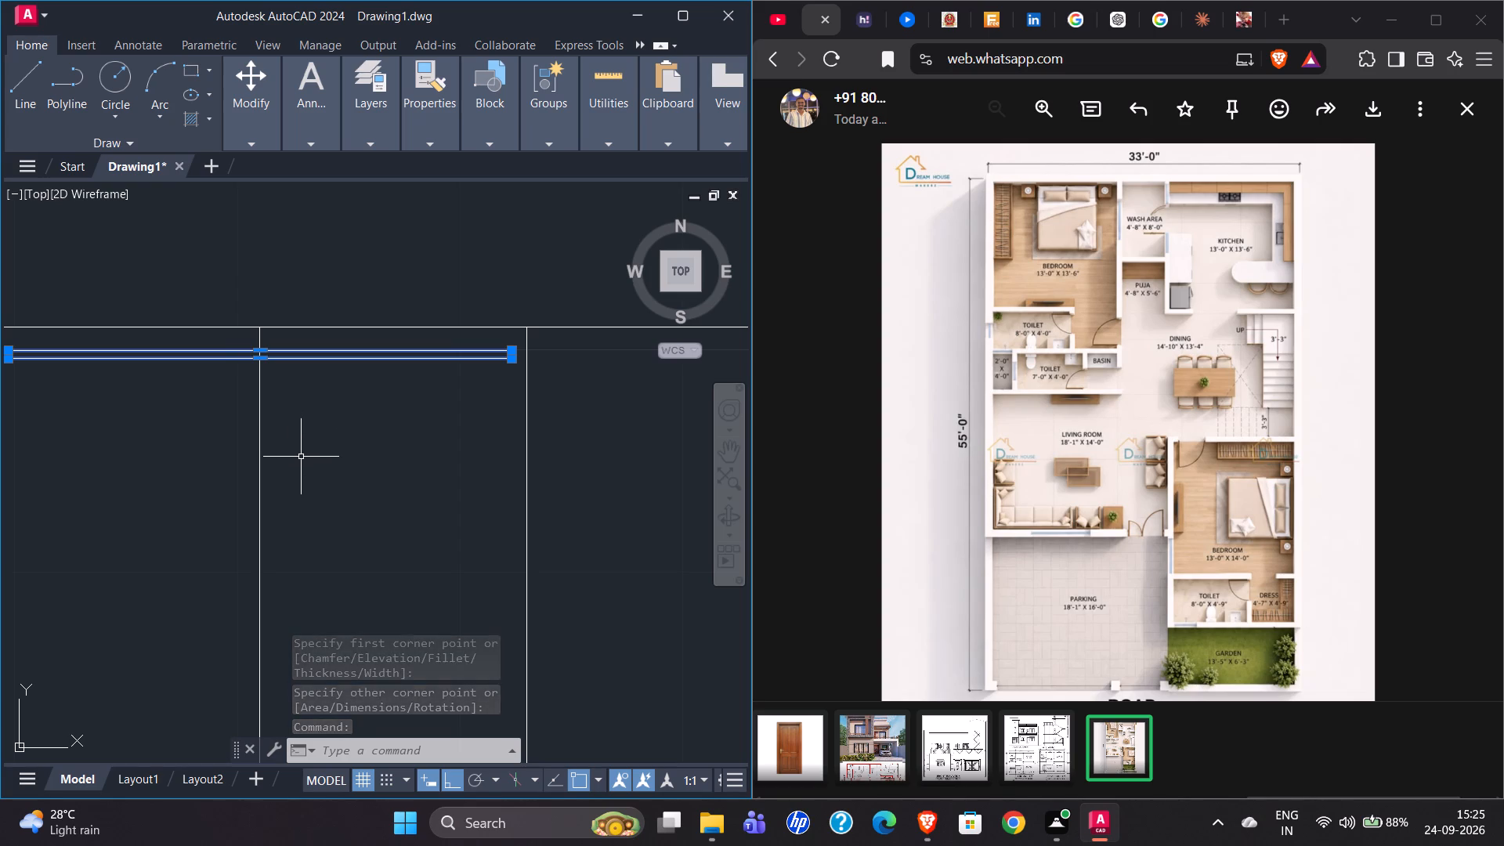
{"action": "type", "text": "CO"}
{"action": "key", "text": "Return"}
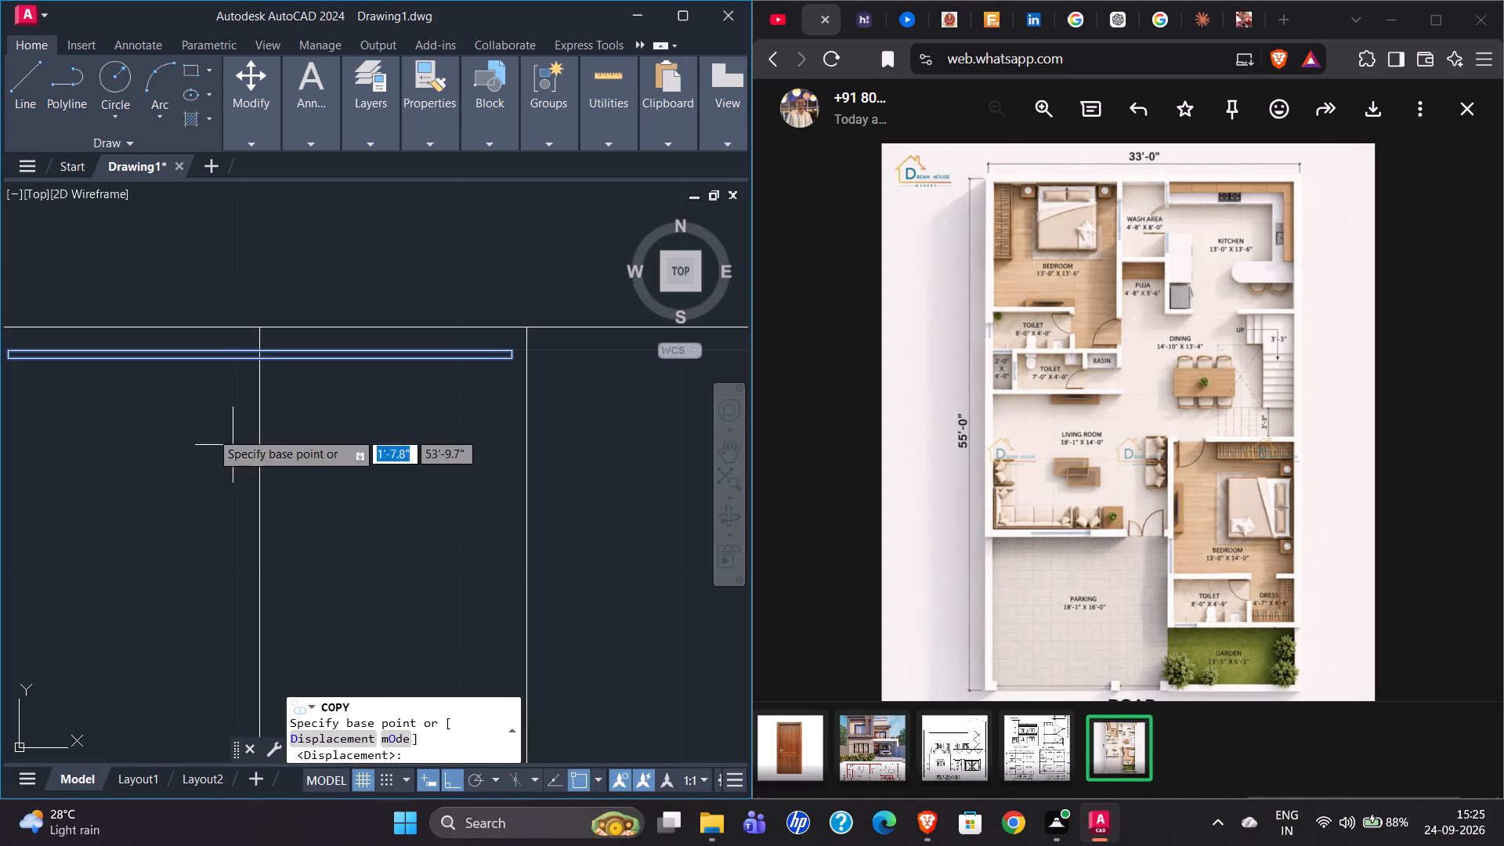
{"action": "scroll", "coordinate": [255, 349], "scroll_direction": "up", "scroll_amount": 4}
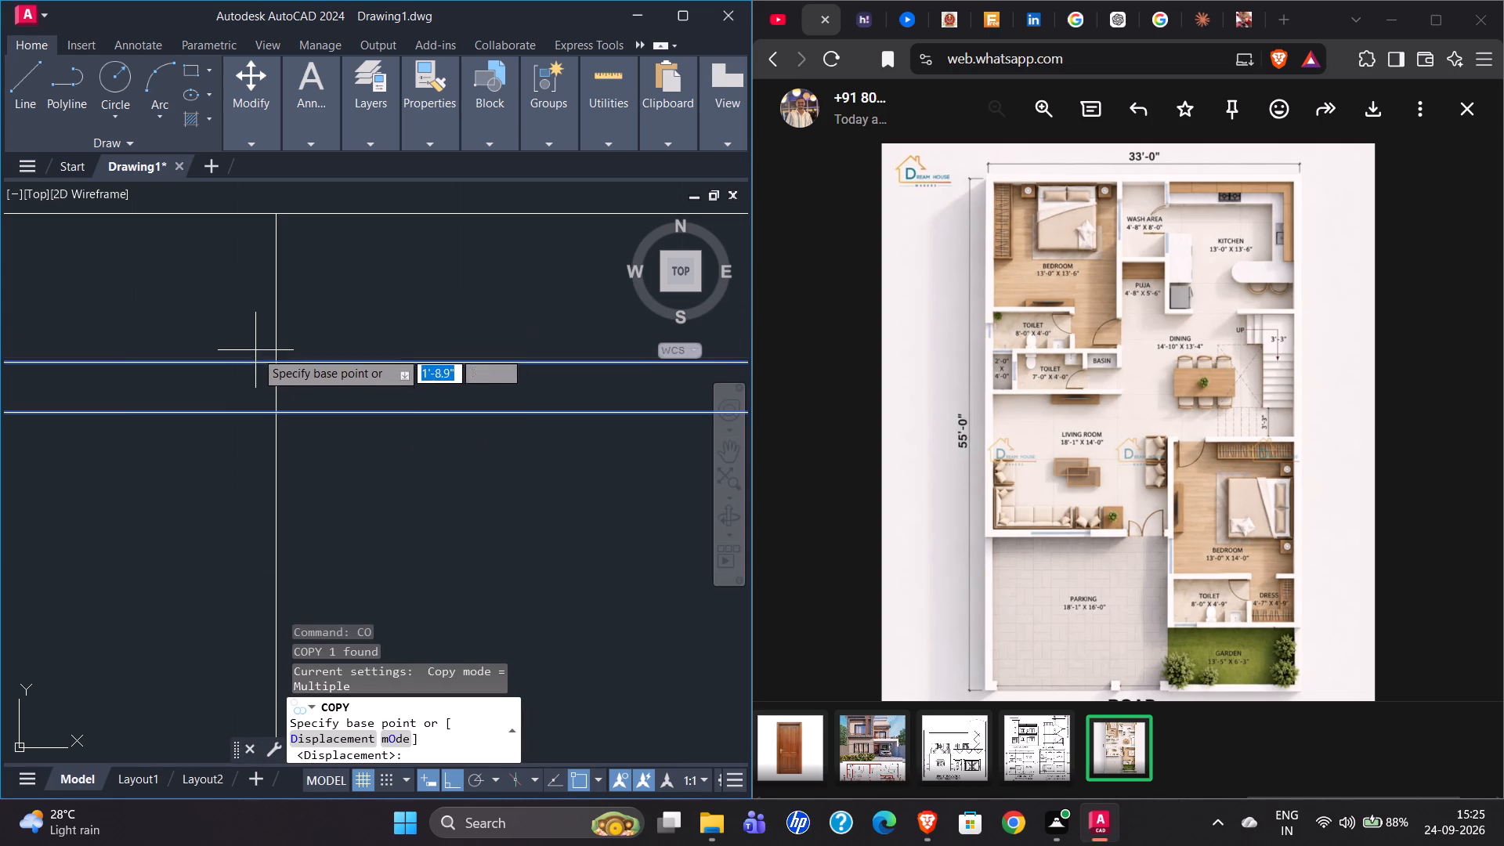
{"action": "left_click", "coordinate": [281, 385]}
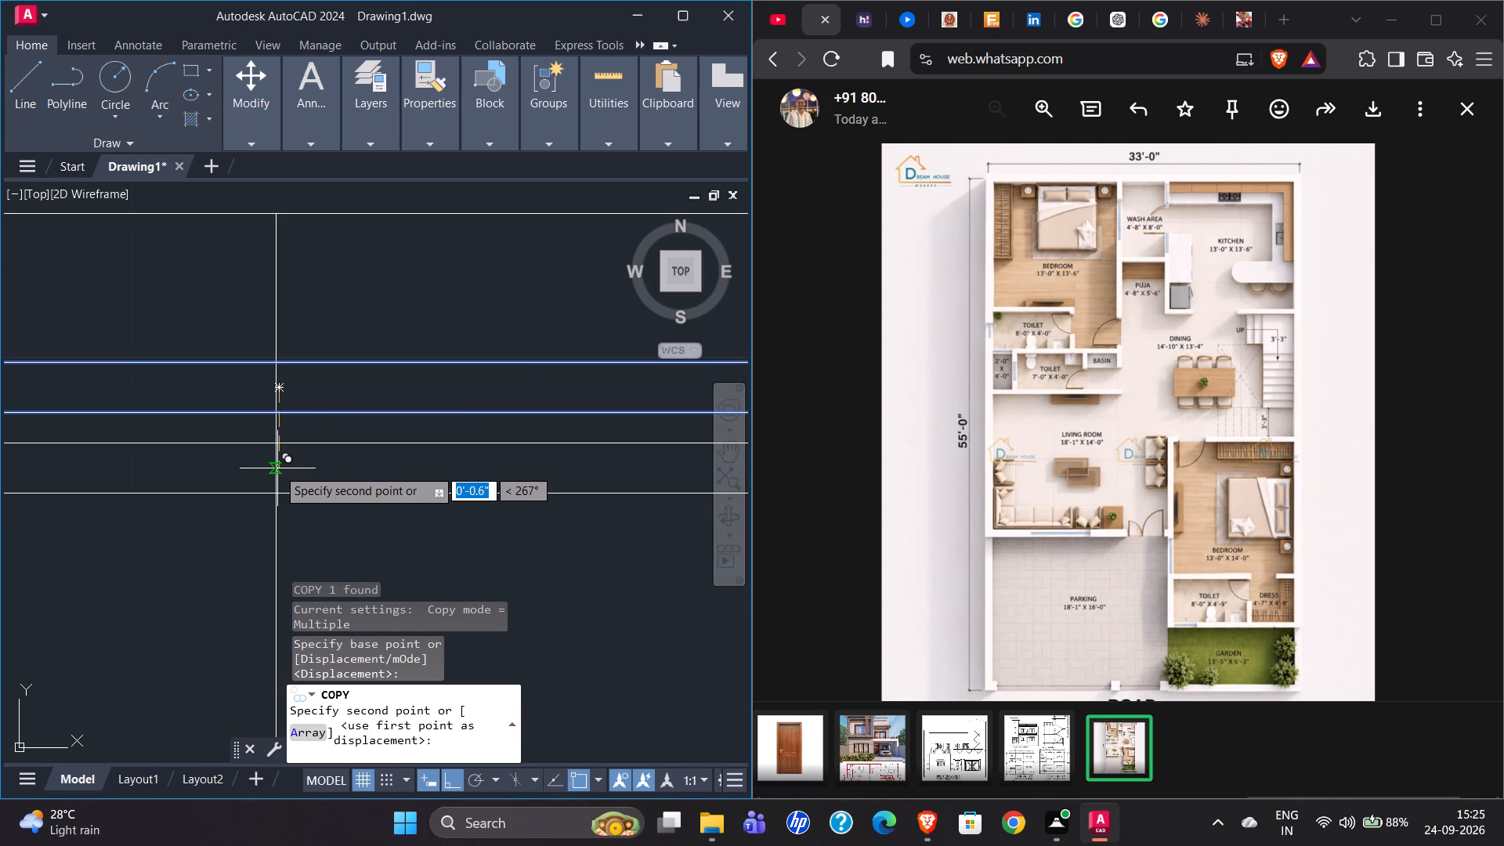
{"action": "left_click", "coordinate": [277, 468]}
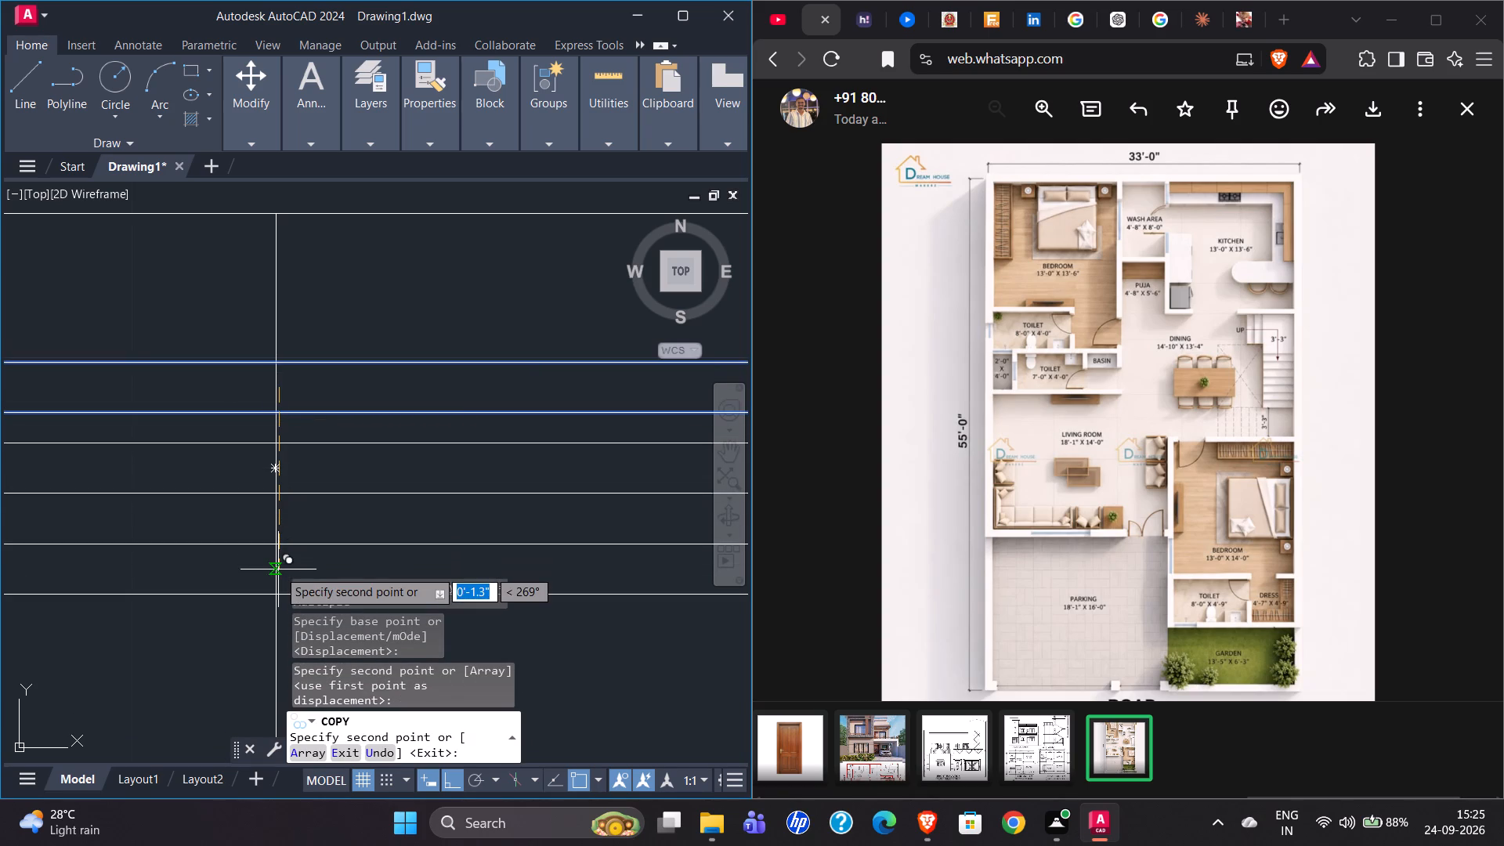
{"action": "left_click", "coordinate": [274, 609]}
{"action": "scroll", "coordinate": [241, 356], "scroll_direction": "down", "scroll_amount": 1}
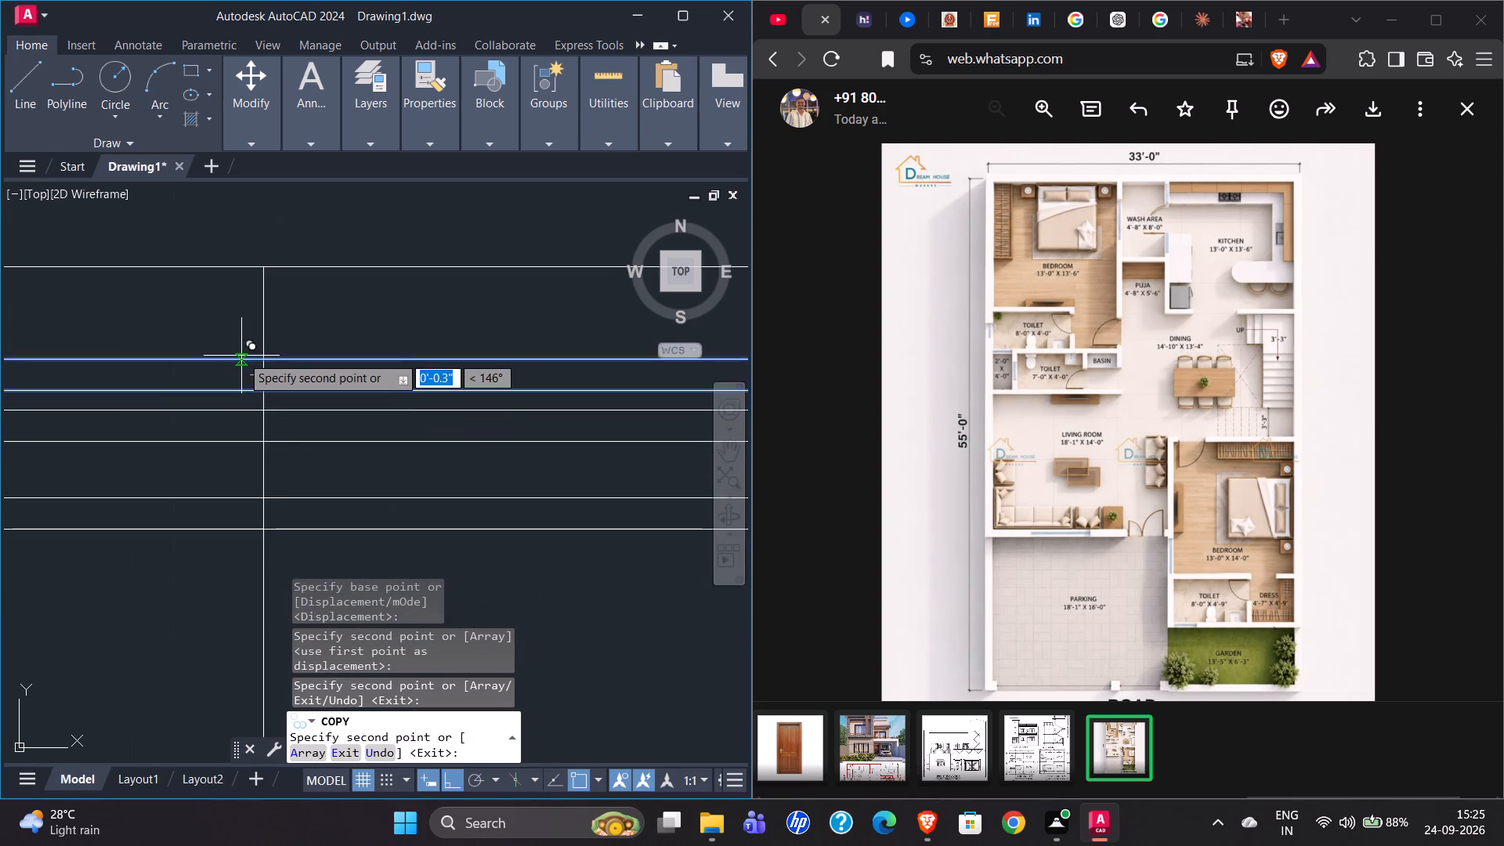
{"action": "scroll", "coordinate": [241, 356], "scroll_direction": "down", "scroll_amount": 2}
{"action": "left_click", "coordinate": [257, 472]}
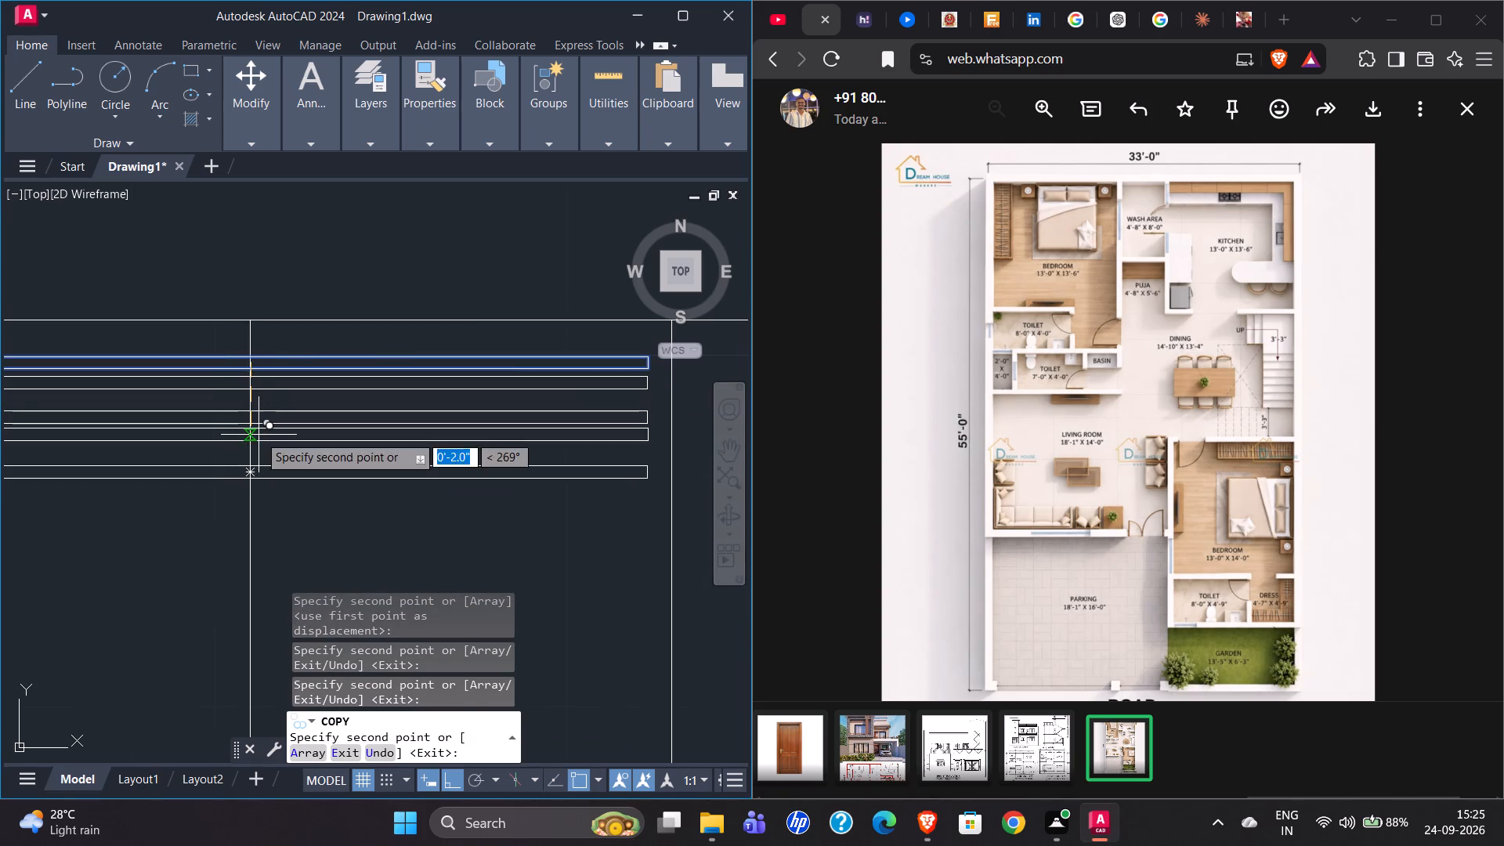
{"action": "key", "text": "Escape"}
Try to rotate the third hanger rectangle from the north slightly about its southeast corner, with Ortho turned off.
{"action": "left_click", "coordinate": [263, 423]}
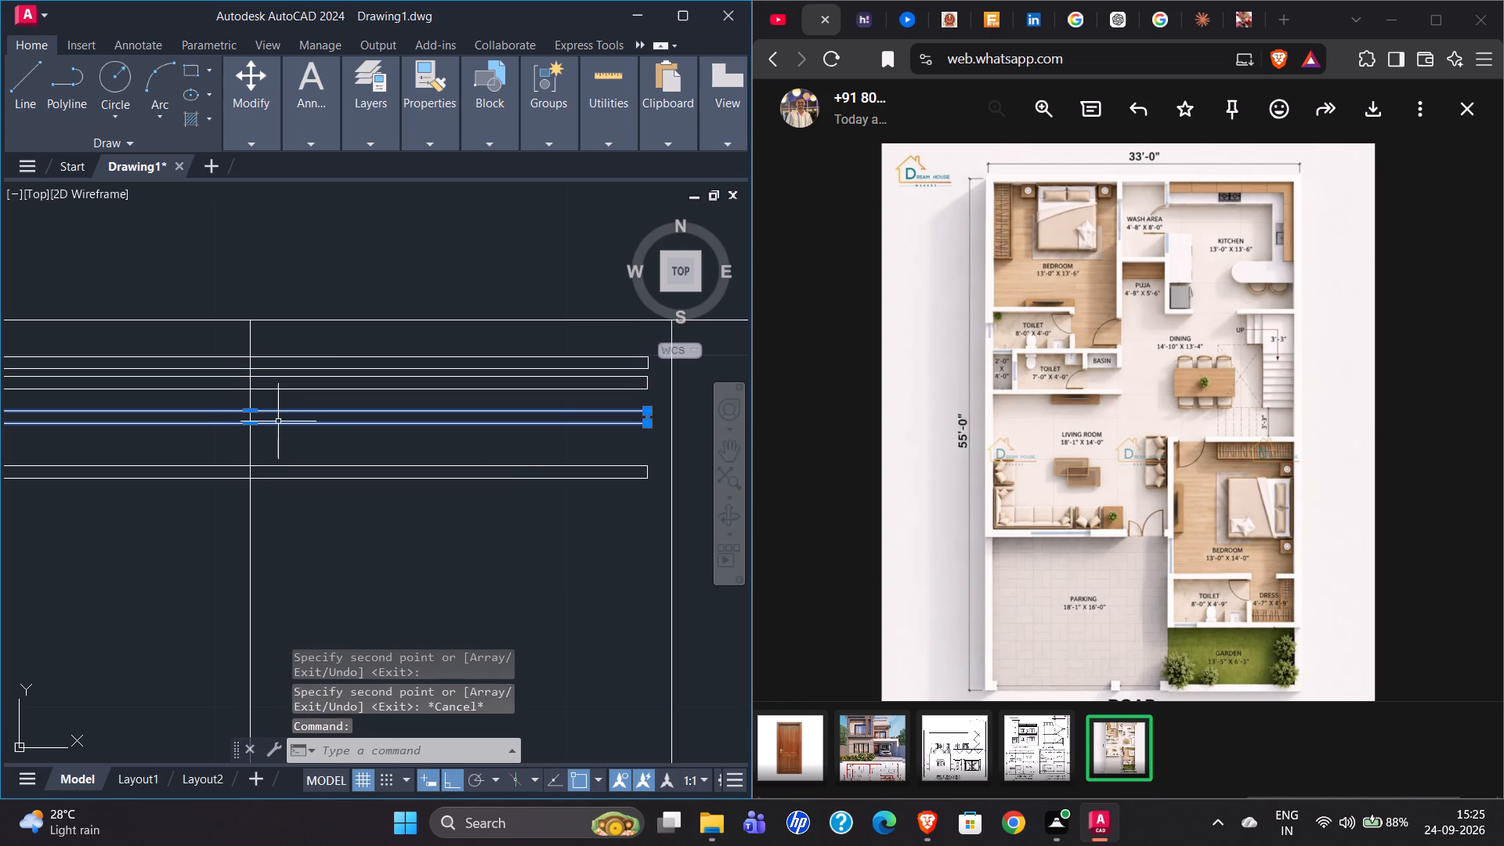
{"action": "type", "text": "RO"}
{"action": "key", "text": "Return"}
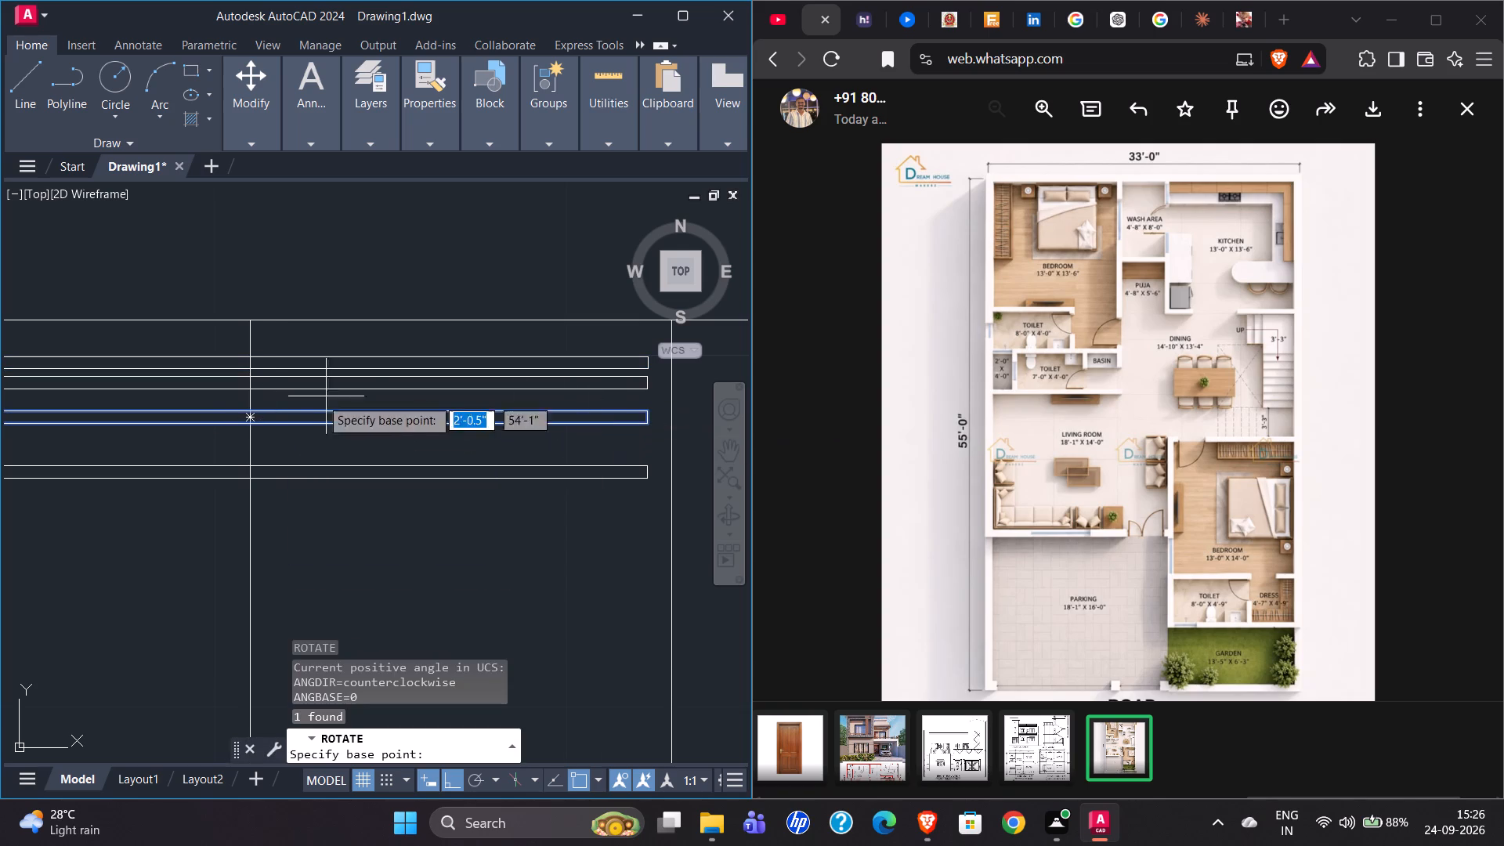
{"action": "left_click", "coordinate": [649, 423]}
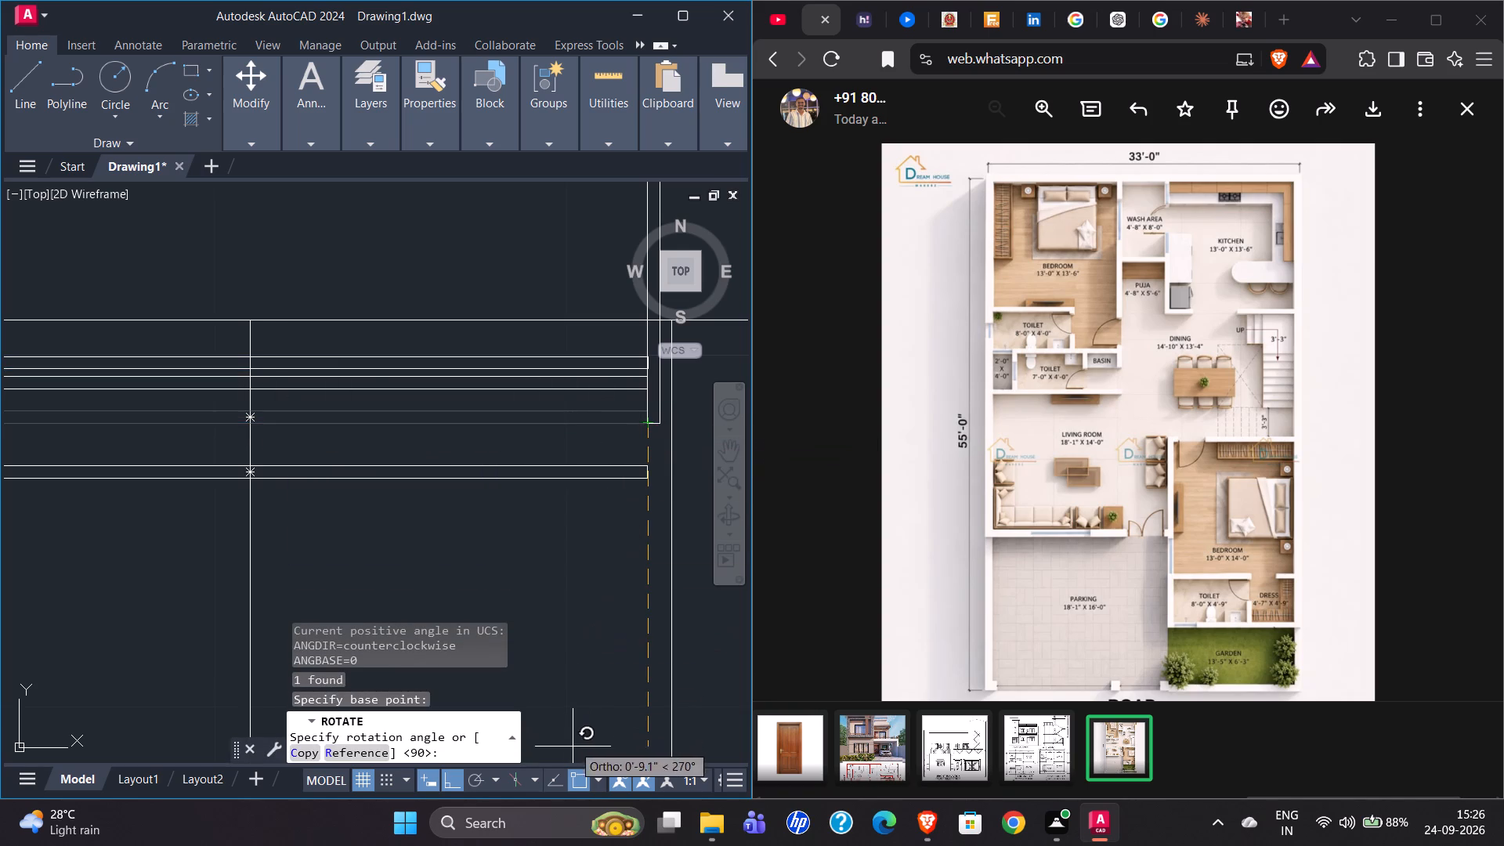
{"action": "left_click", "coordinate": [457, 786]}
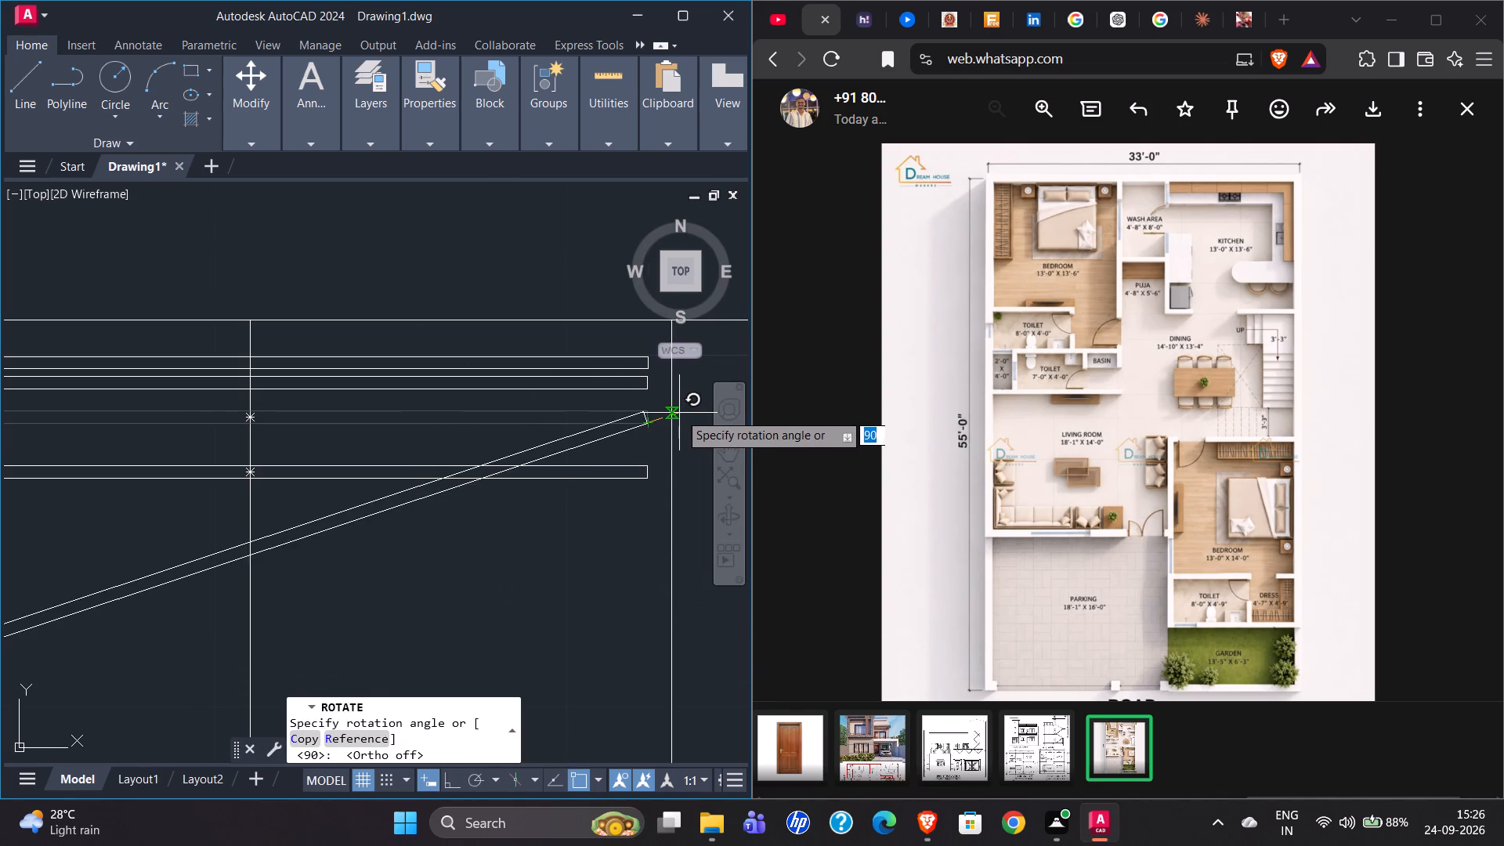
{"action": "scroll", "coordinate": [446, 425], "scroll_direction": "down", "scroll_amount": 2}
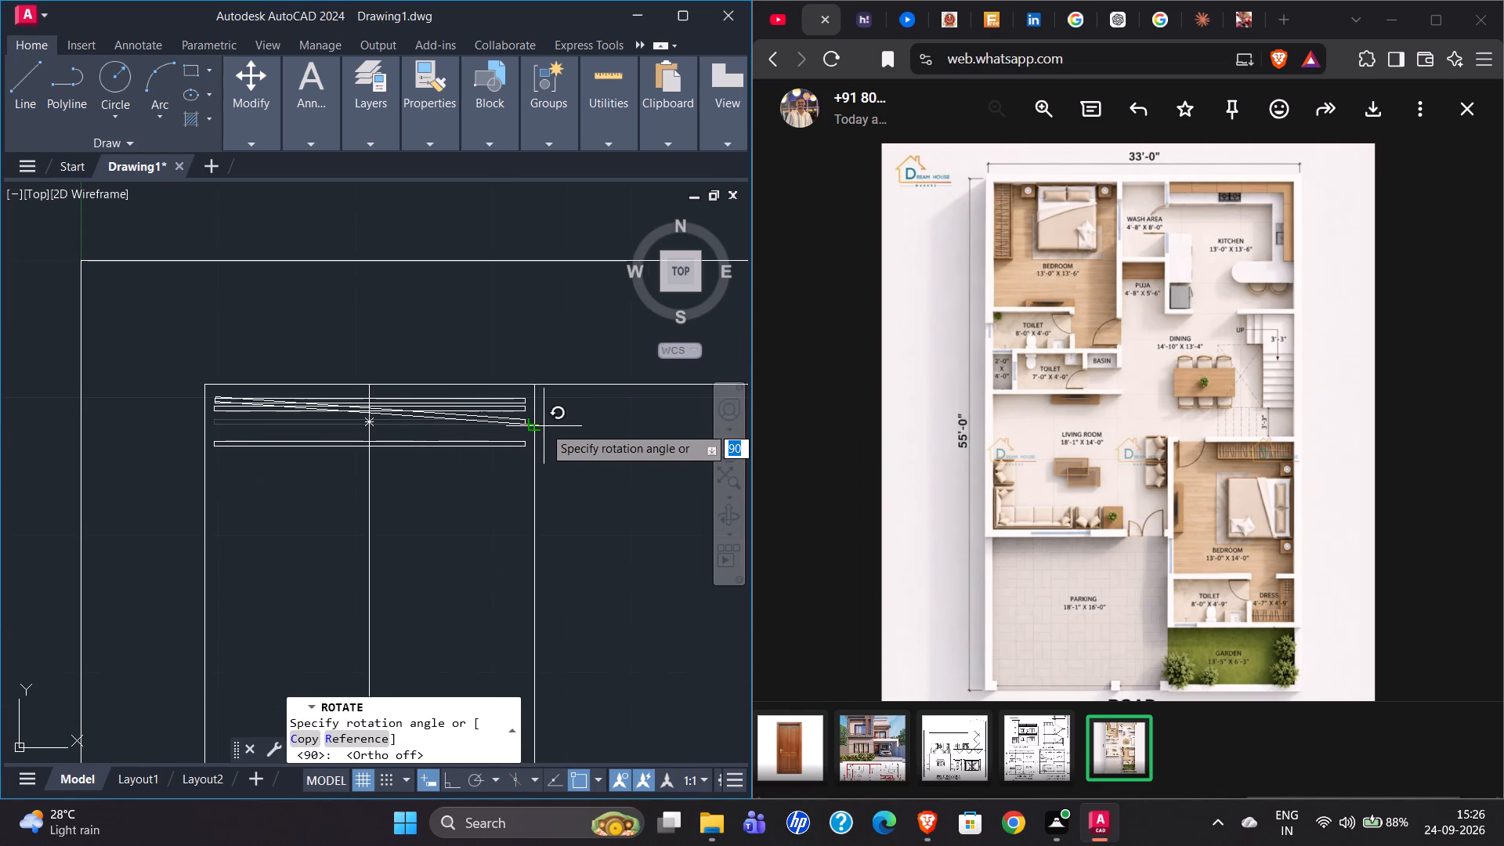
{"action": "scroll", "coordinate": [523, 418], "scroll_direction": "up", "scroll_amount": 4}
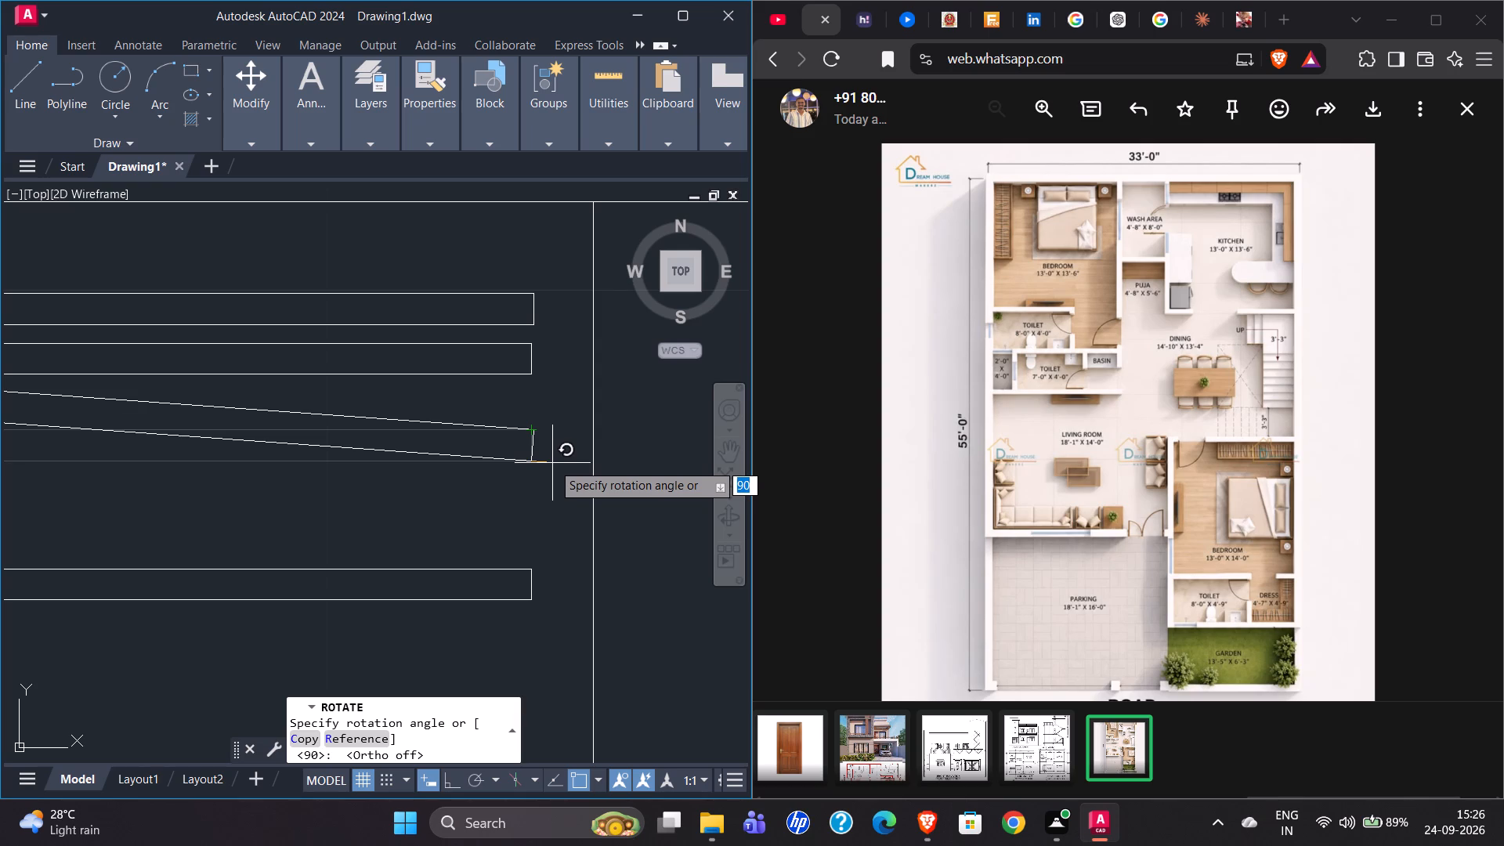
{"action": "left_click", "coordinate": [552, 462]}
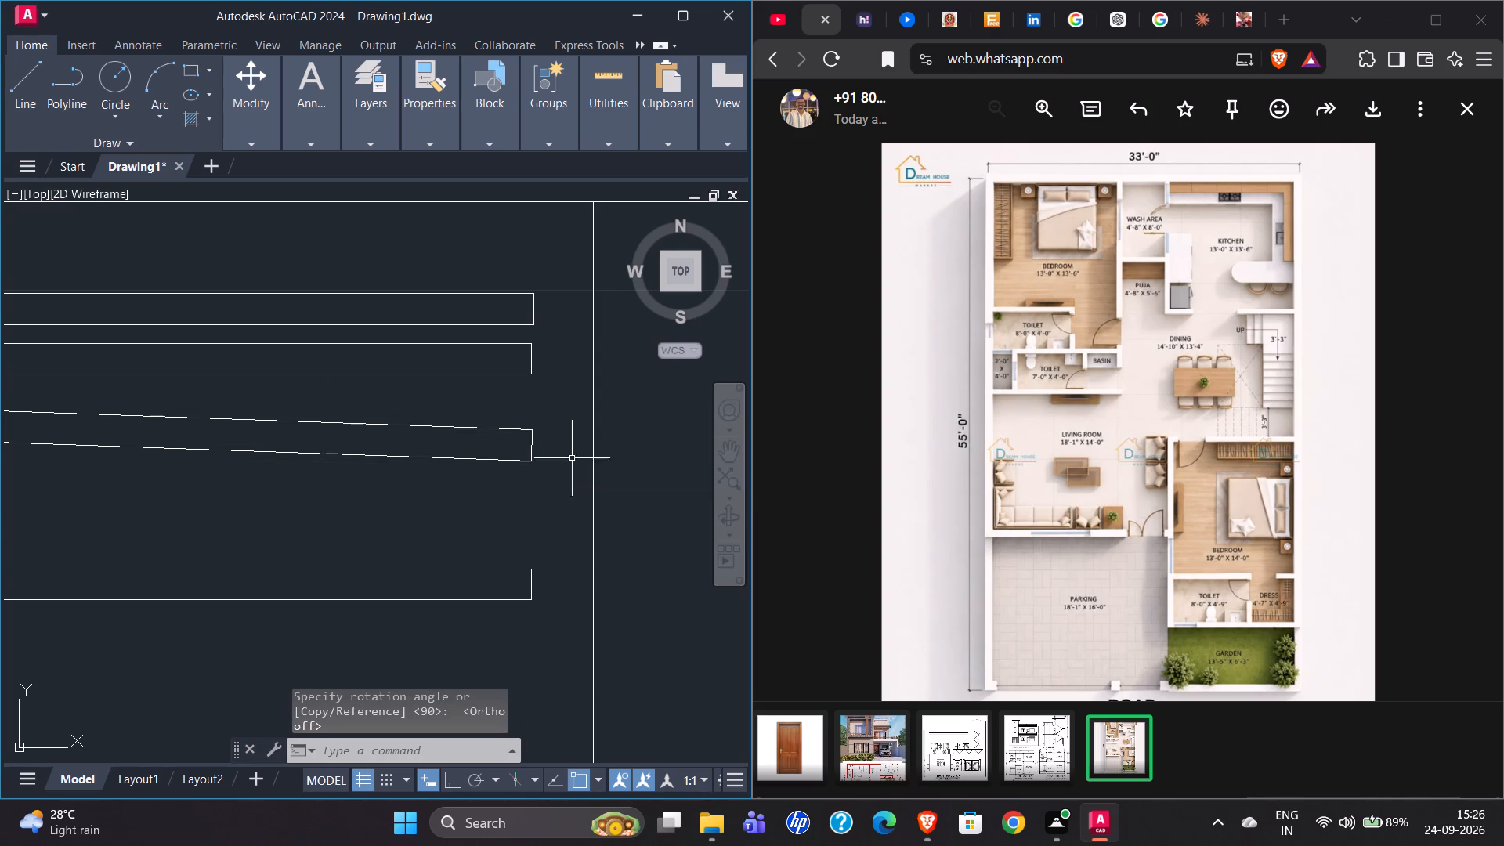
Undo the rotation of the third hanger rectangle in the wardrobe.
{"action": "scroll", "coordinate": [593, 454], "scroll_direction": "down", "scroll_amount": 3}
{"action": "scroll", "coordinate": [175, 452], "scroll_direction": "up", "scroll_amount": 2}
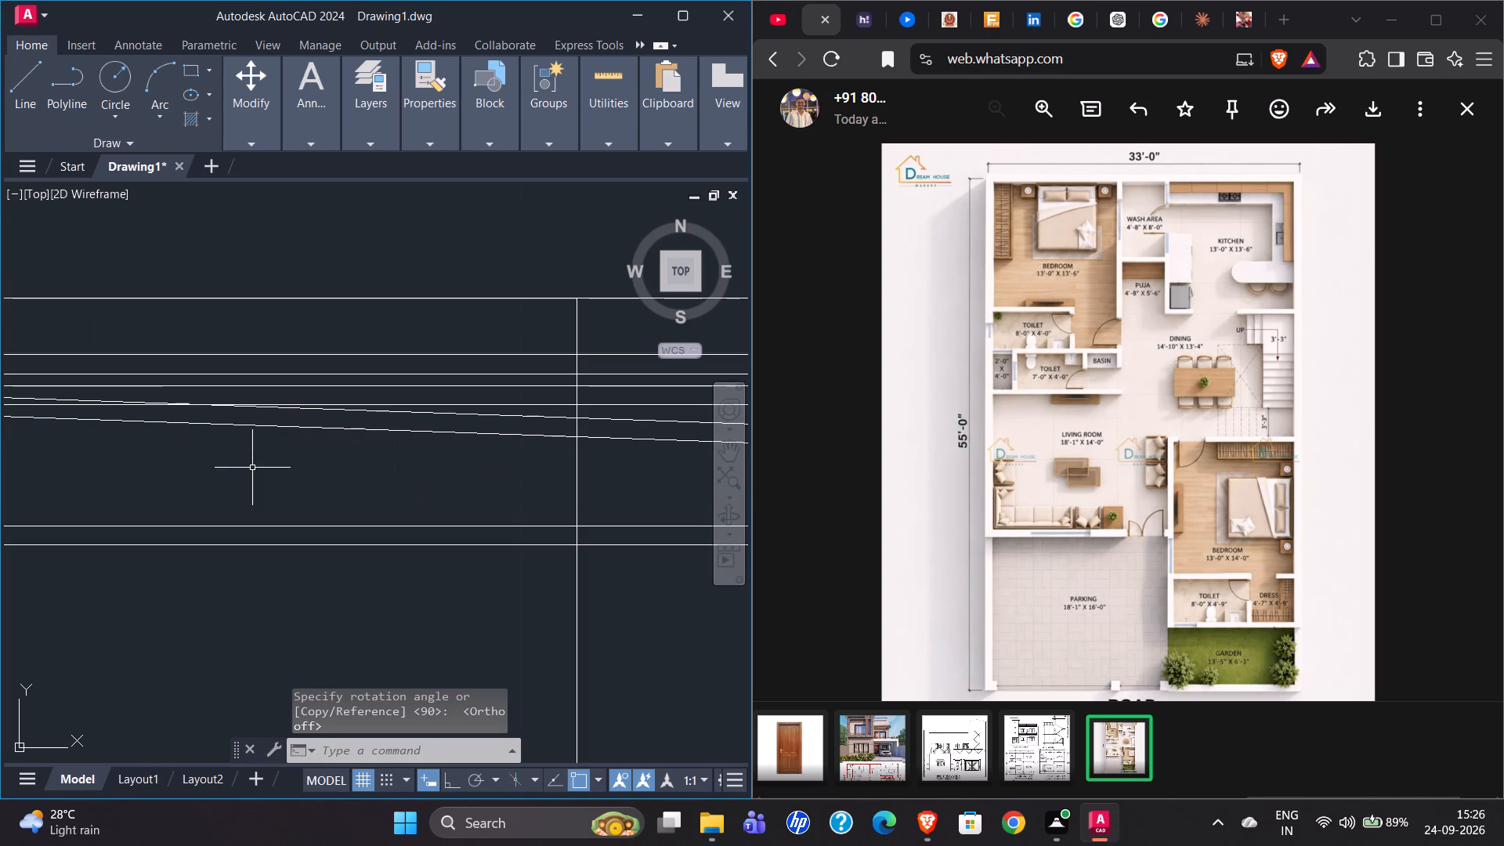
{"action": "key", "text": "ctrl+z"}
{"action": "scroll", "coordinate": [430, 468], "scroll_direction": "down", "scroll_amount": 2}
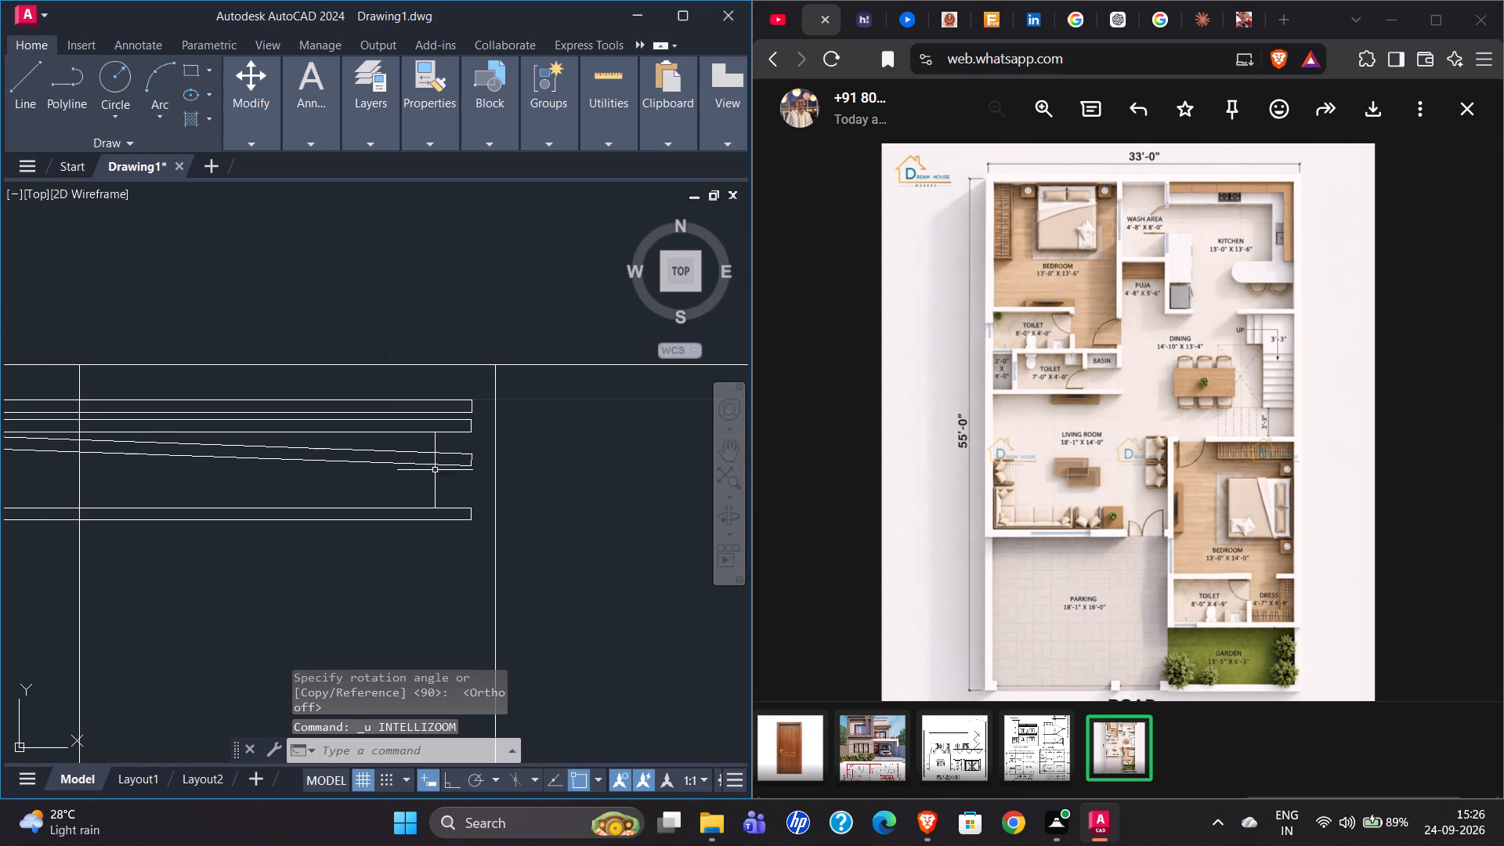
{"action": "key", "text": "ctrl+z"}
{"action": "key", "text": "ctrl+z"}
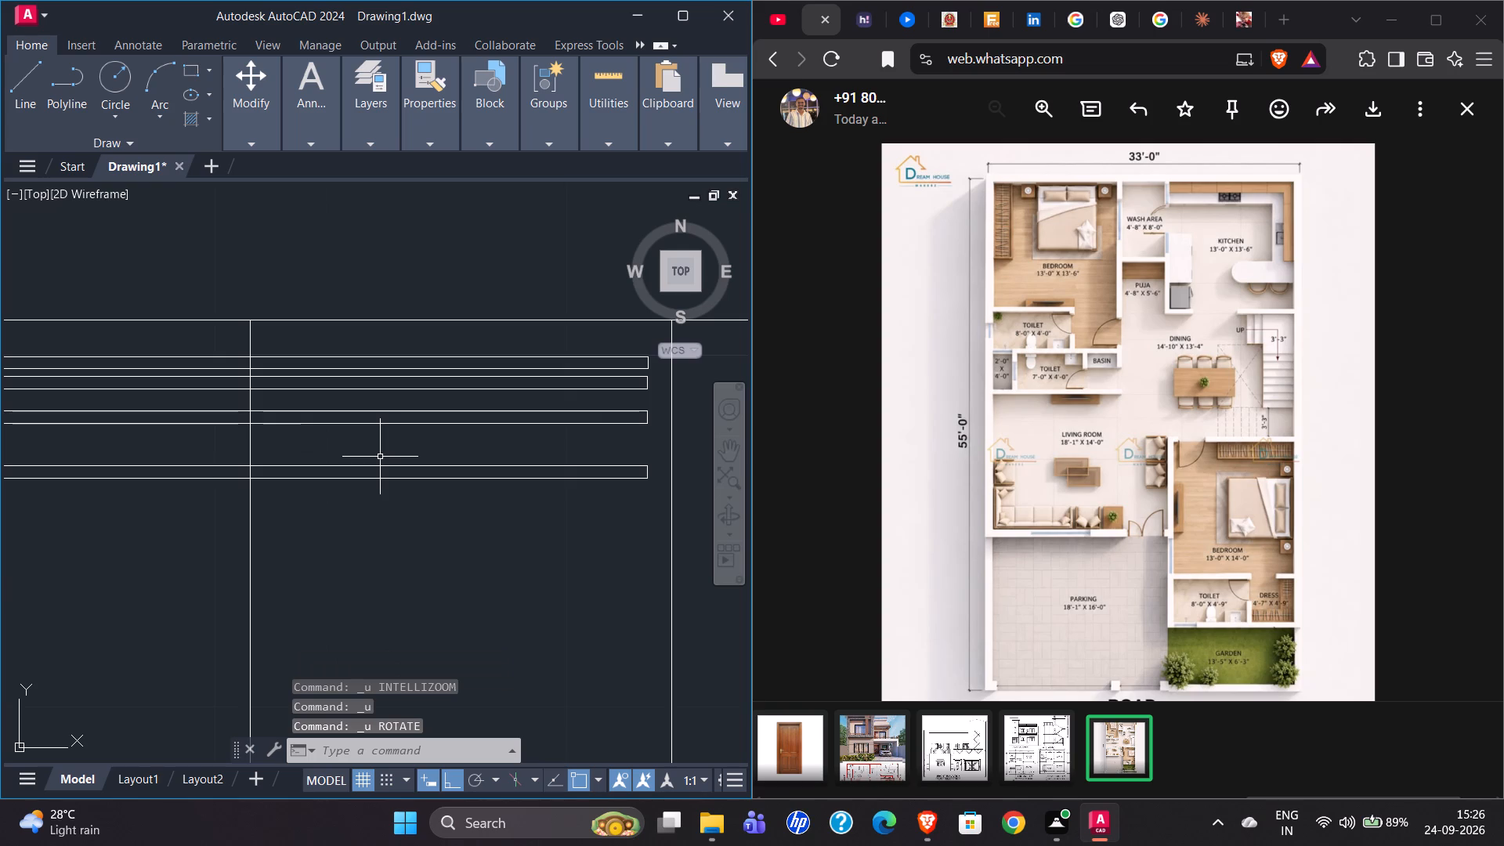
Rotate the third hanger rectangle from the north slightly clockwise about its centre on the wardrobe's centre line, with Ortho turned off.
{"action": "scroll", "coordinate": [158, 441], "scroll_direction": "down", "scroll_amount": 2}
{"action": "scroll", "coordinate": [103, 436], "scroll_direction": "up", "scroll_amount": 2}
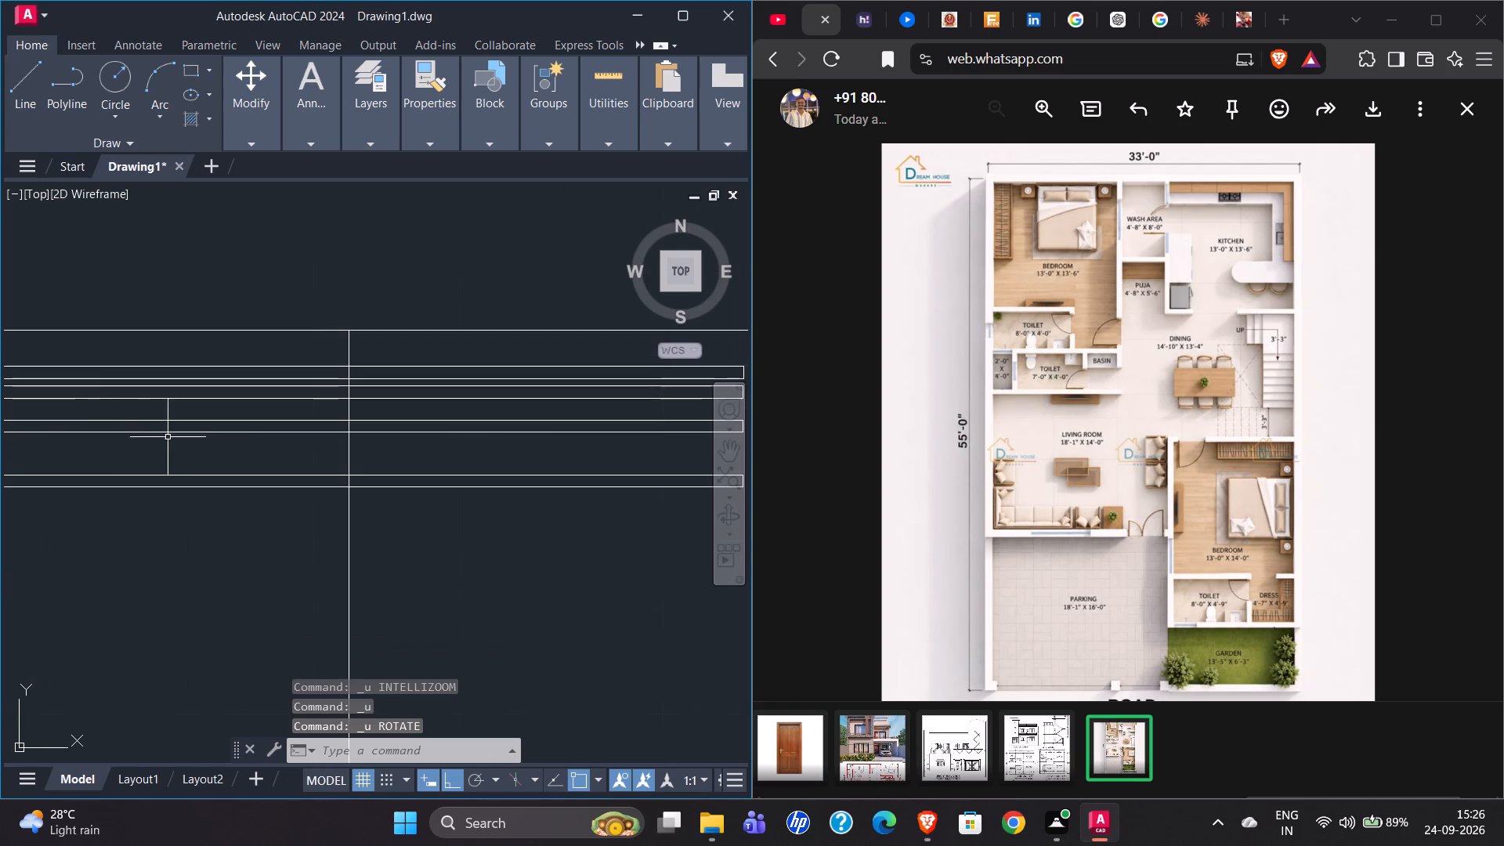
{"action": "scroll", "coordinate": [169, 438], "scroll_direction": "down", "scroll_amount": 1}
{"action": "scroll", "coordinate": [264, 437], "scroll_direction": "up", "scroll_amount": 1}
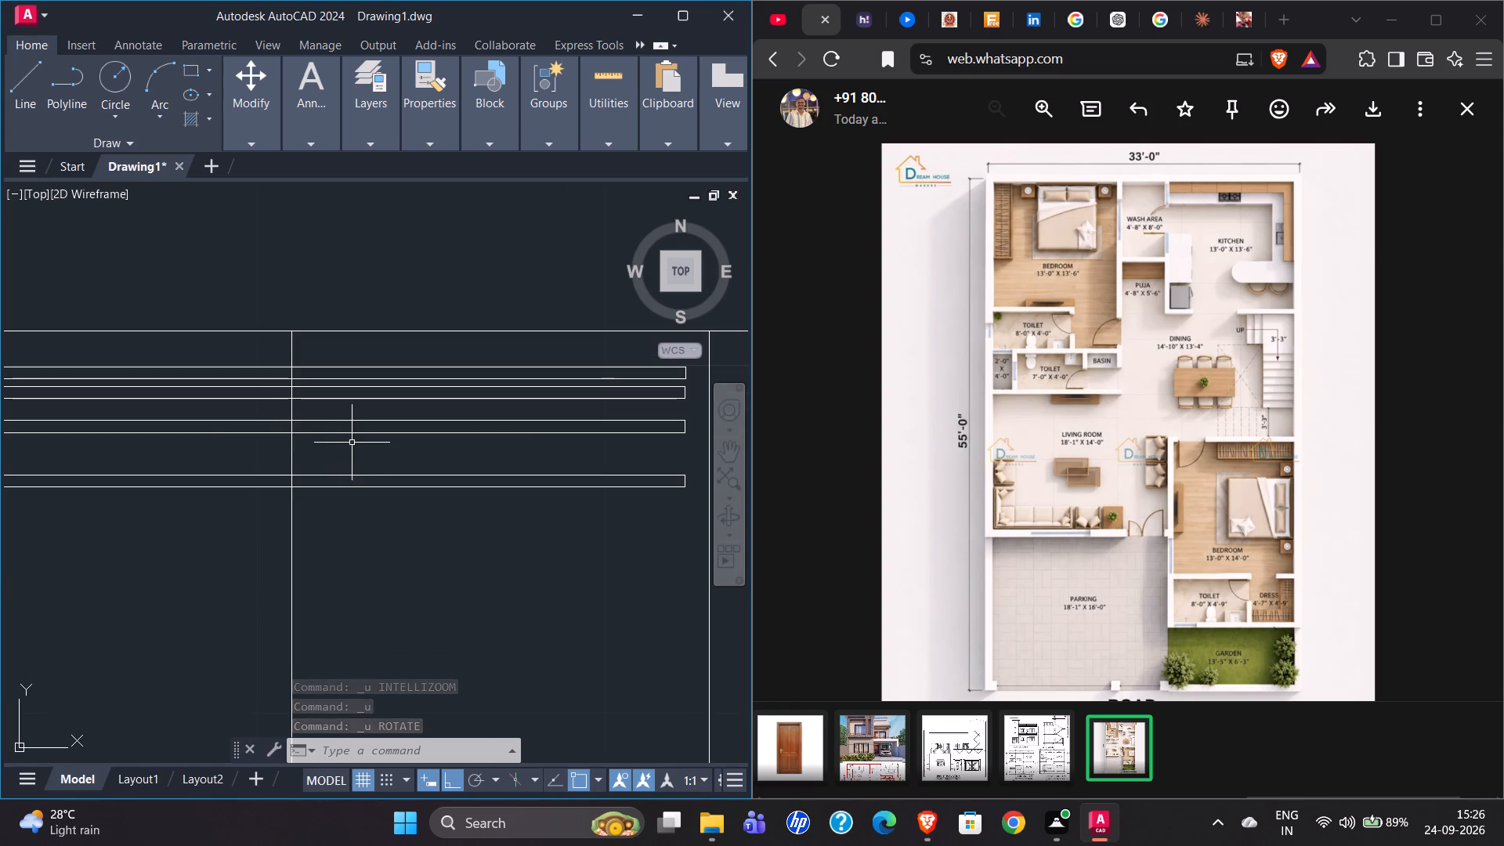
{"action": "left_click", "coordinate": [352, 434]}
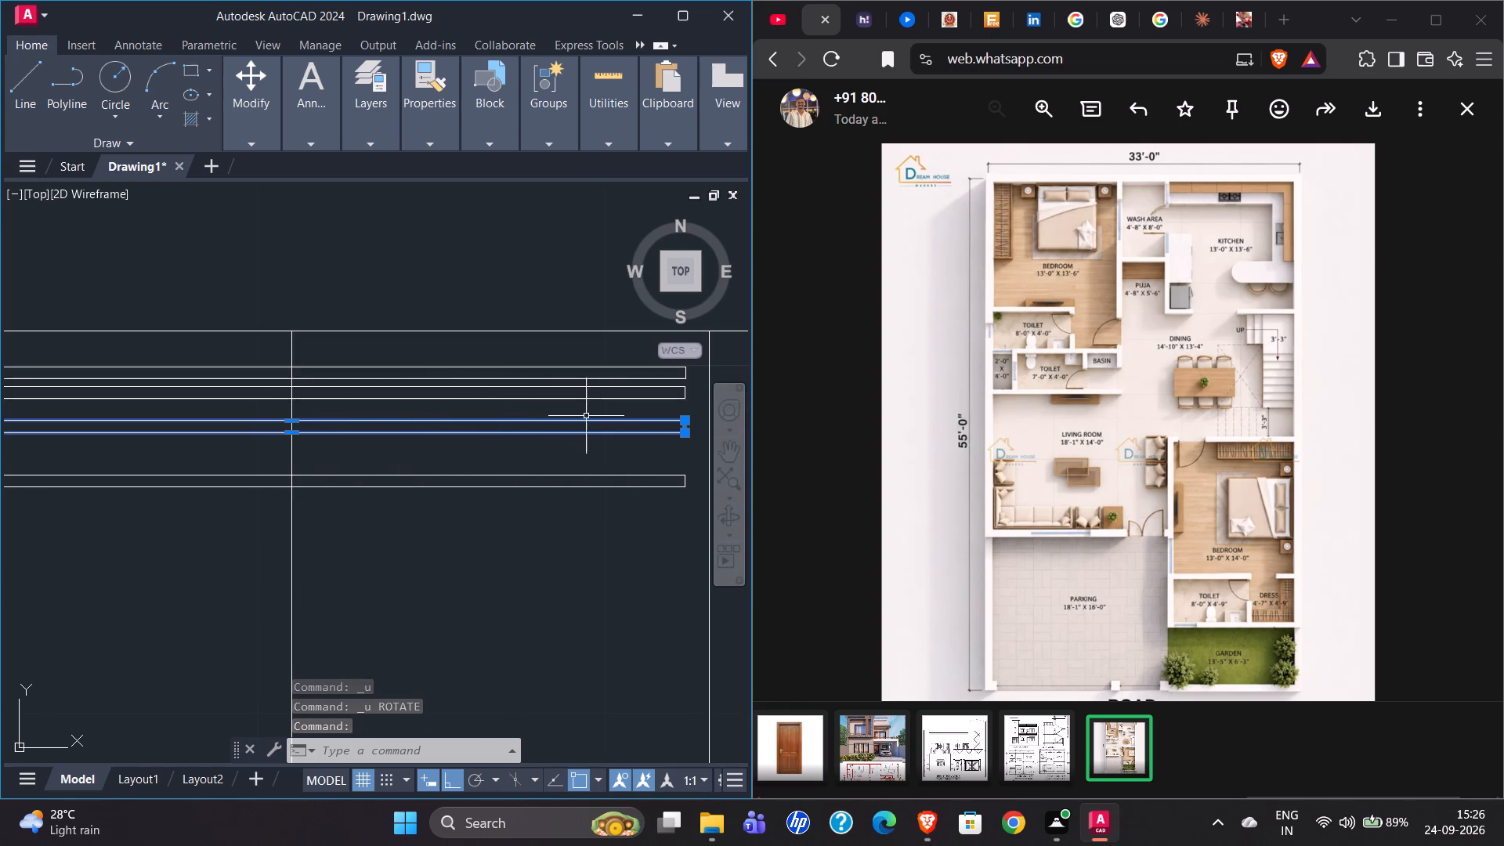
{"action": "type", "text": "RO\\"}
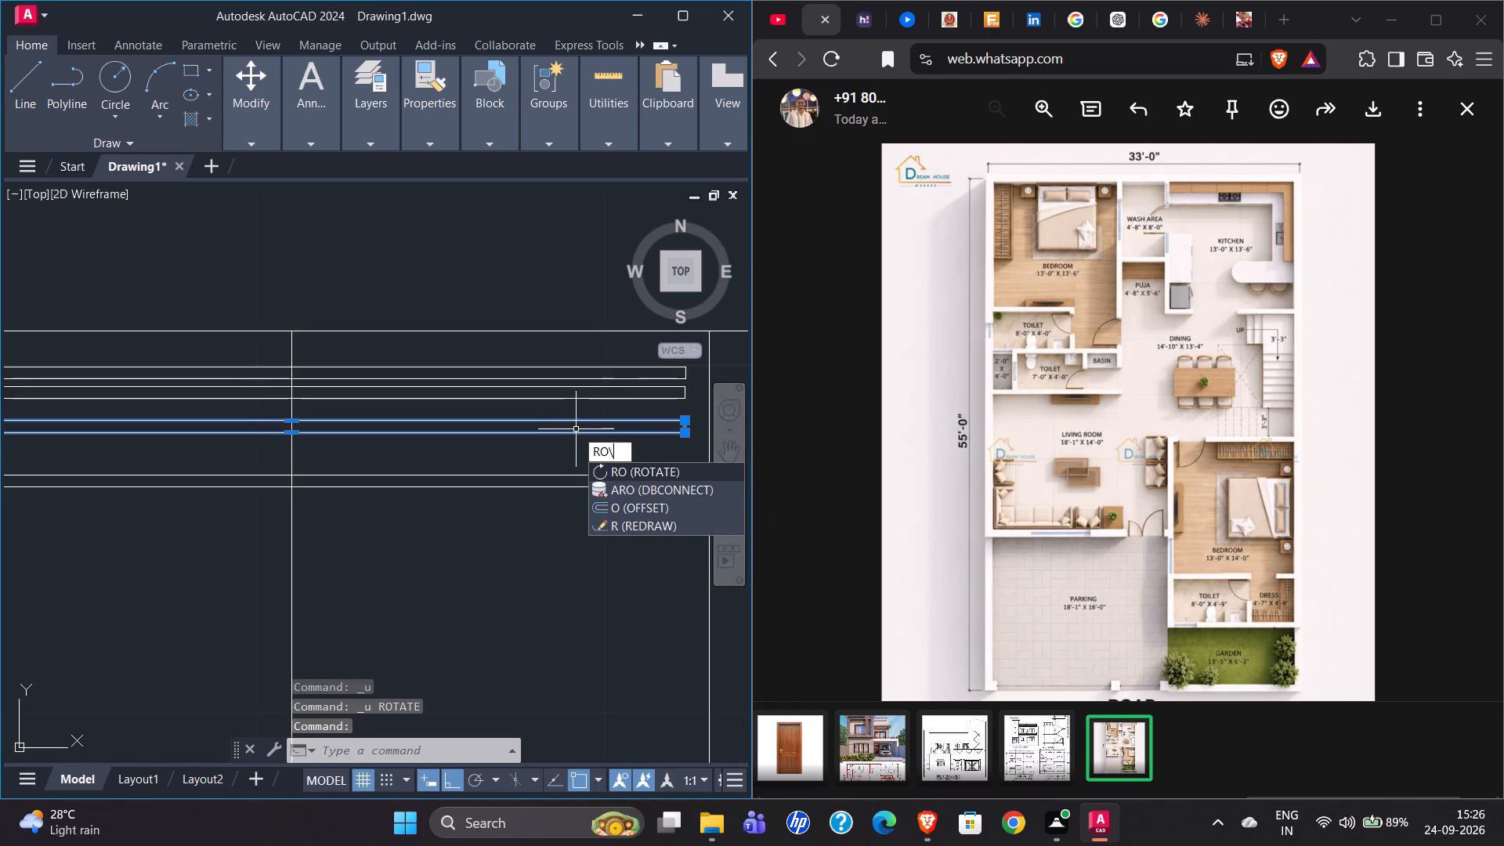
{"action": "key", "text": "BackSpace"}
{"action": "key", "text": "Return"}
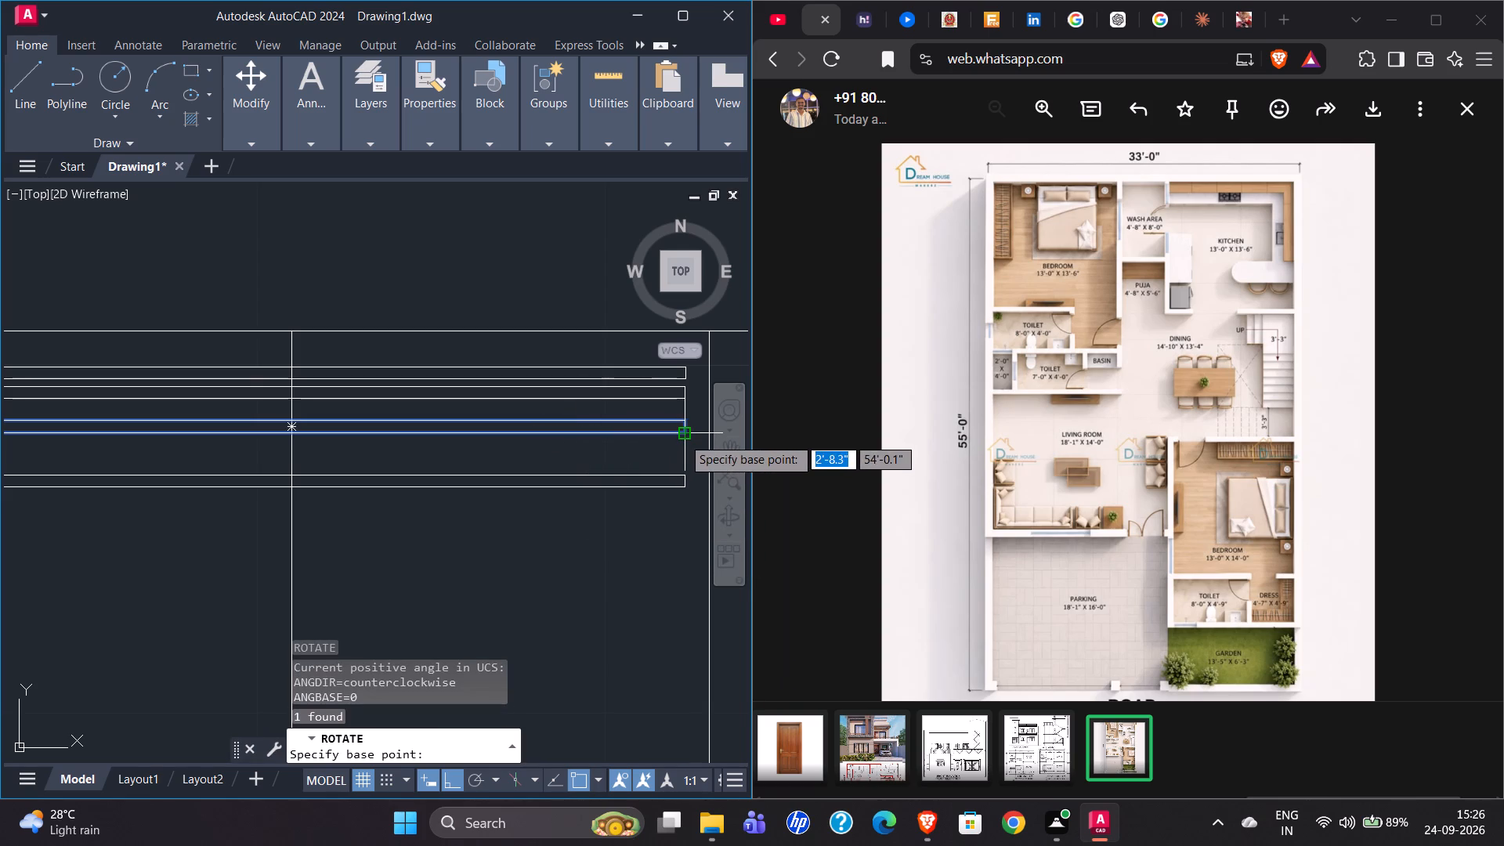
{"action": "scroll", "coordinate": [283, 428], "scroll_direction": "up", "scroll_amount": 2}
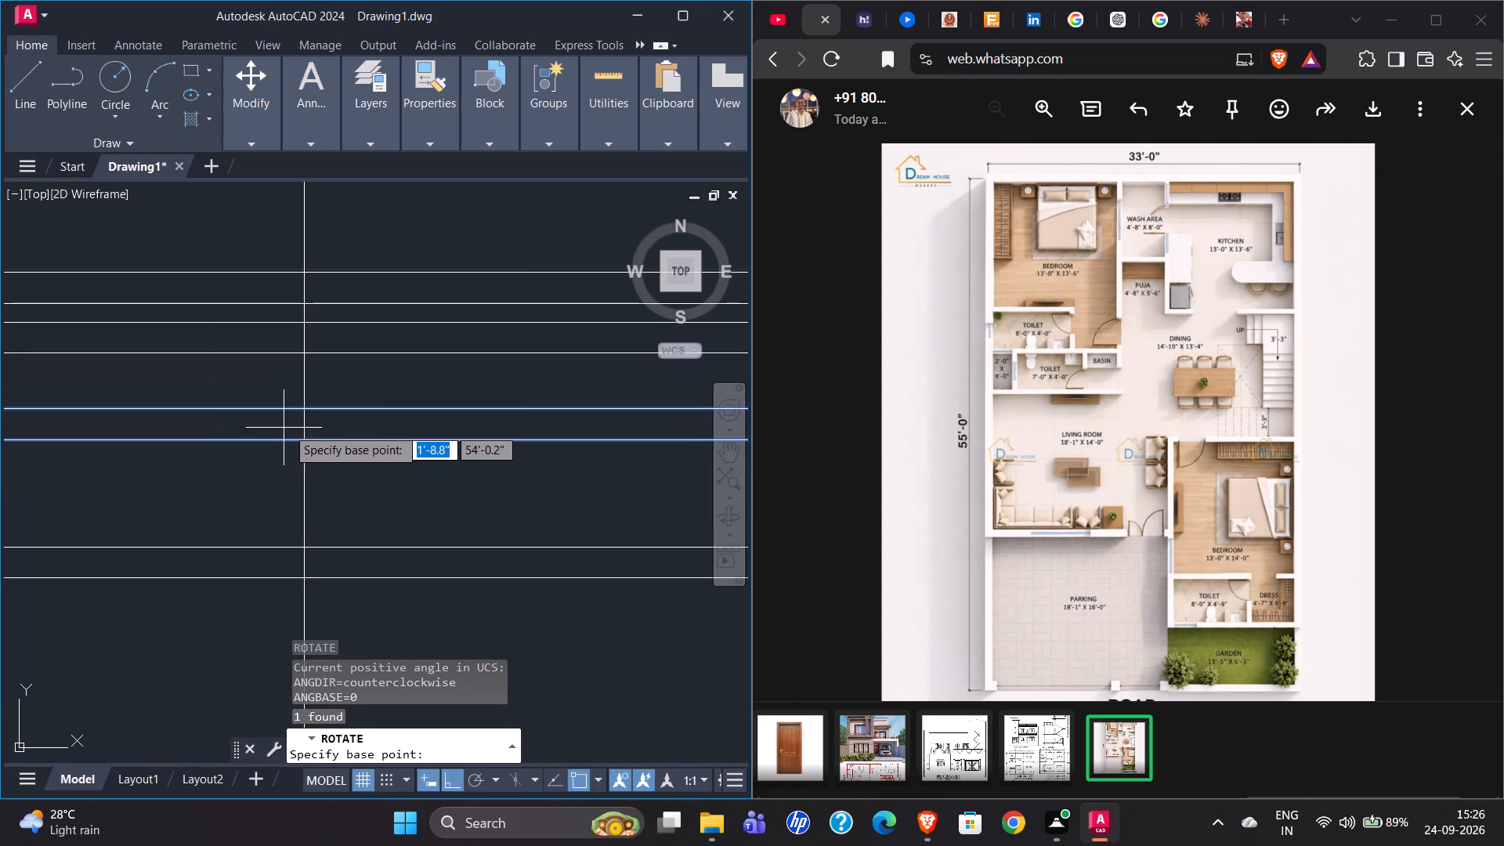
{"action": "left_click", "coordinate": [305, 430]}
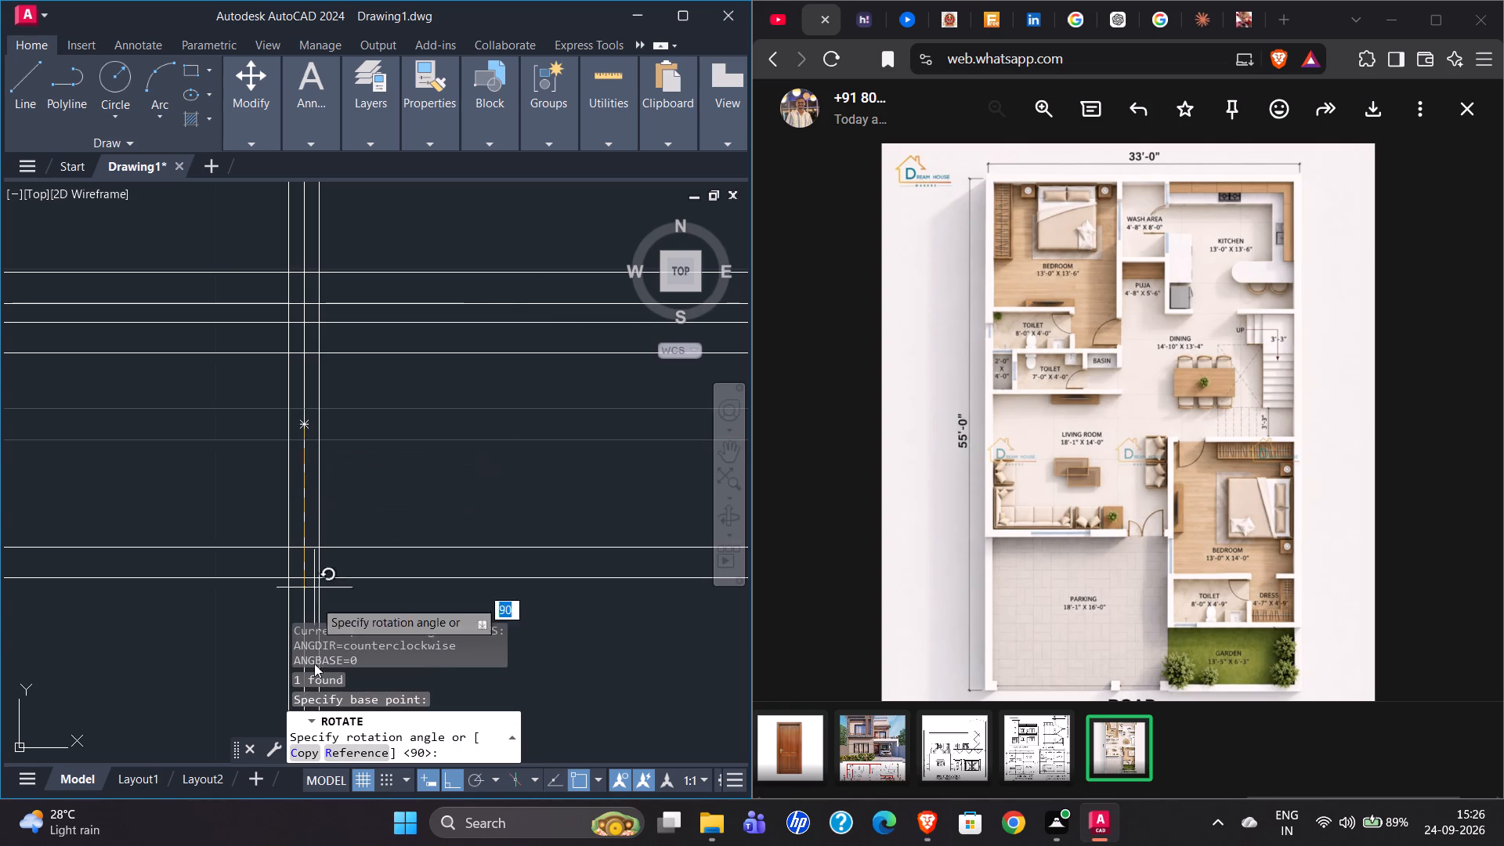
{"action": "left_click", "coordinate": [454, 777]}
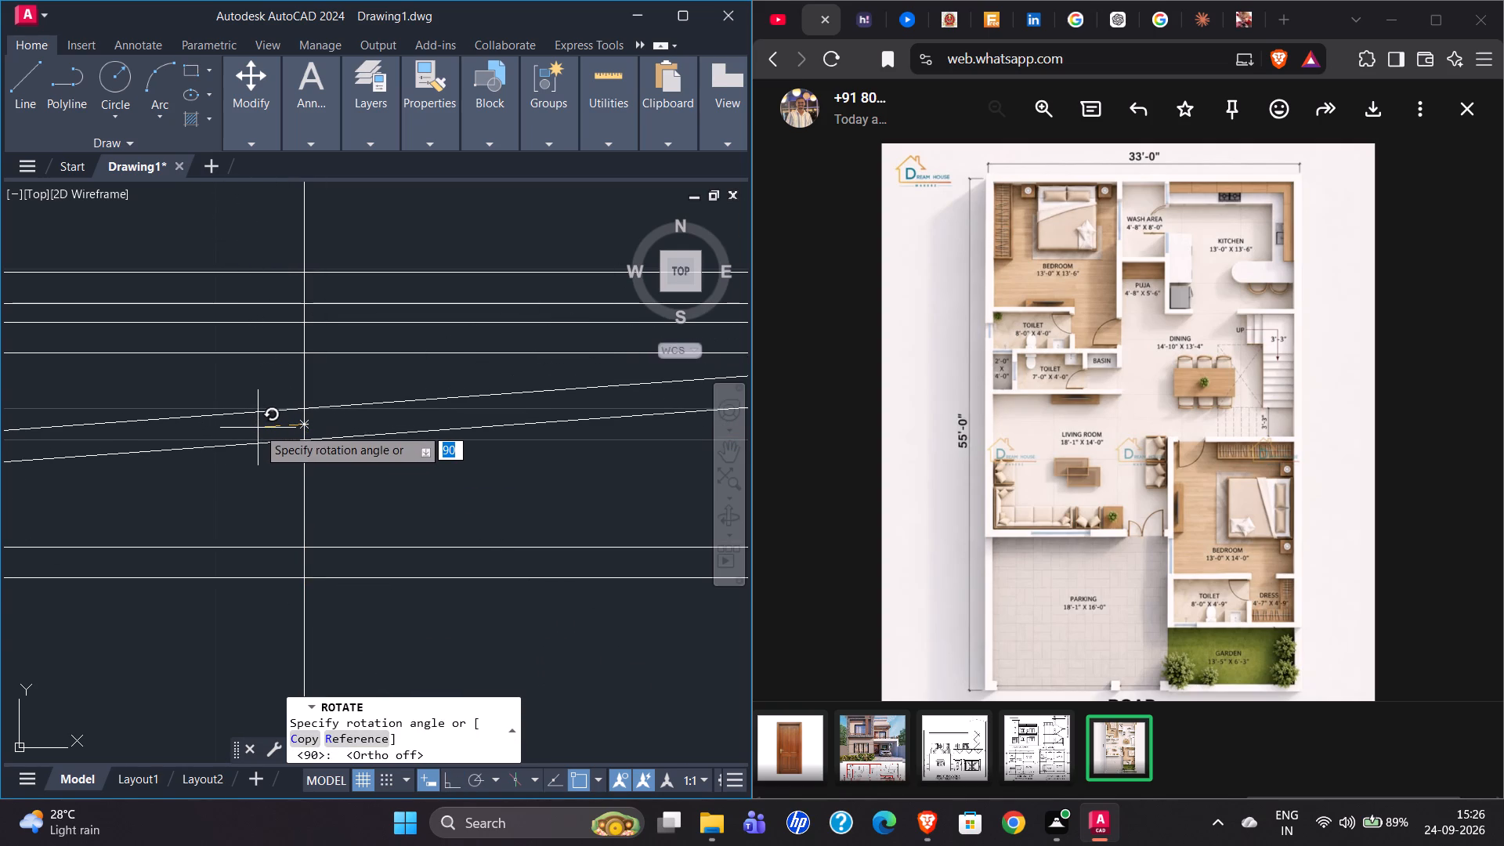
{"action": "scroll", "coordinate": [258, 427], "scroll_direction": "down", "scroll_amount": 3}
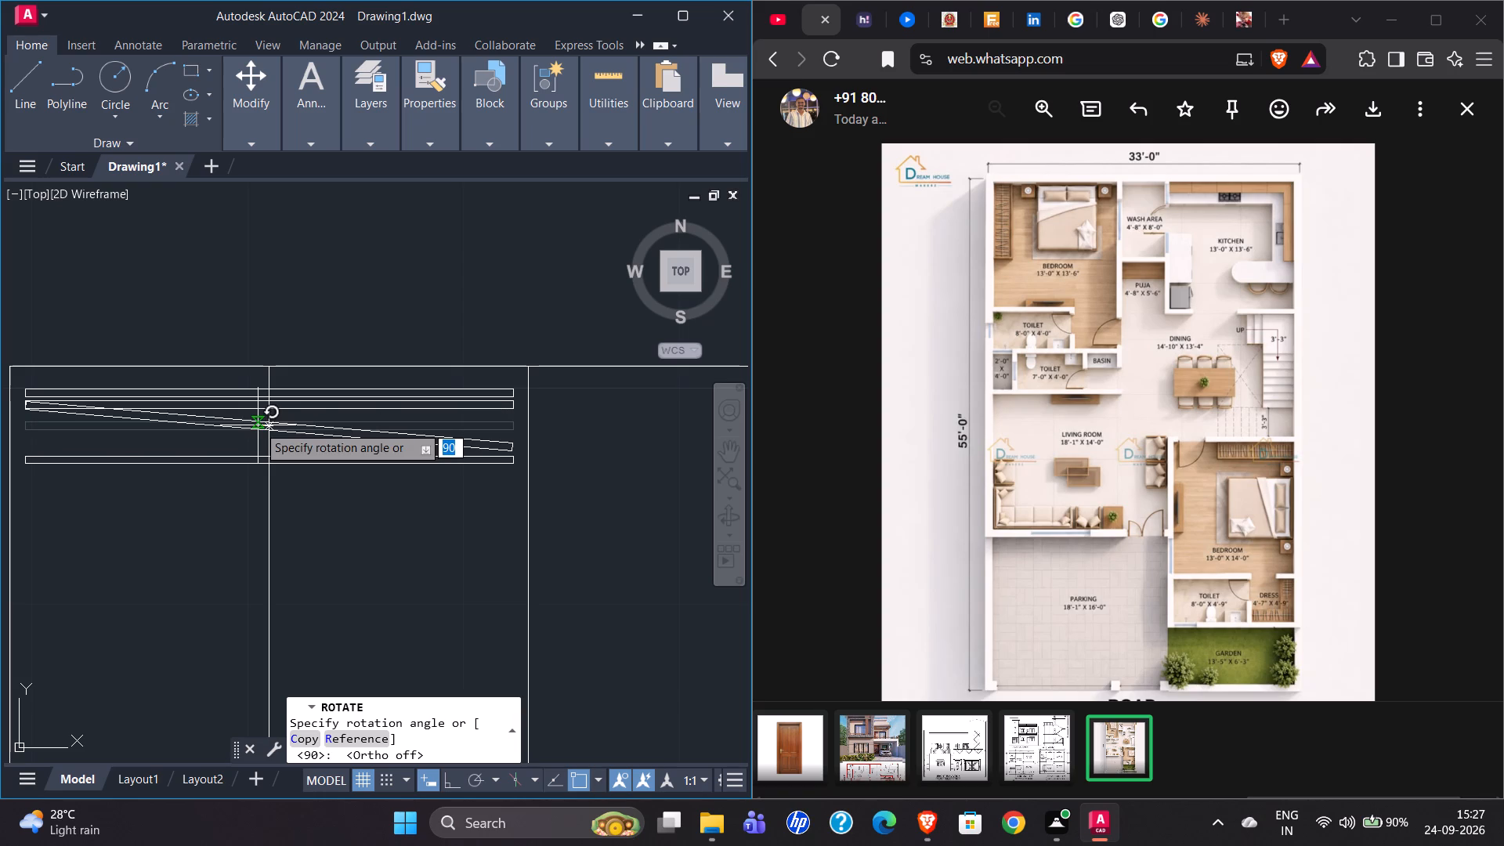
{"action": "scroll", "coordinate": [258, 425], "scroll_direction": "up", "scroll_amount": 1}
{"action": "scroll", "coordinate": [262, 426], "scroll_direction": "down", "scroll_amount": 3}
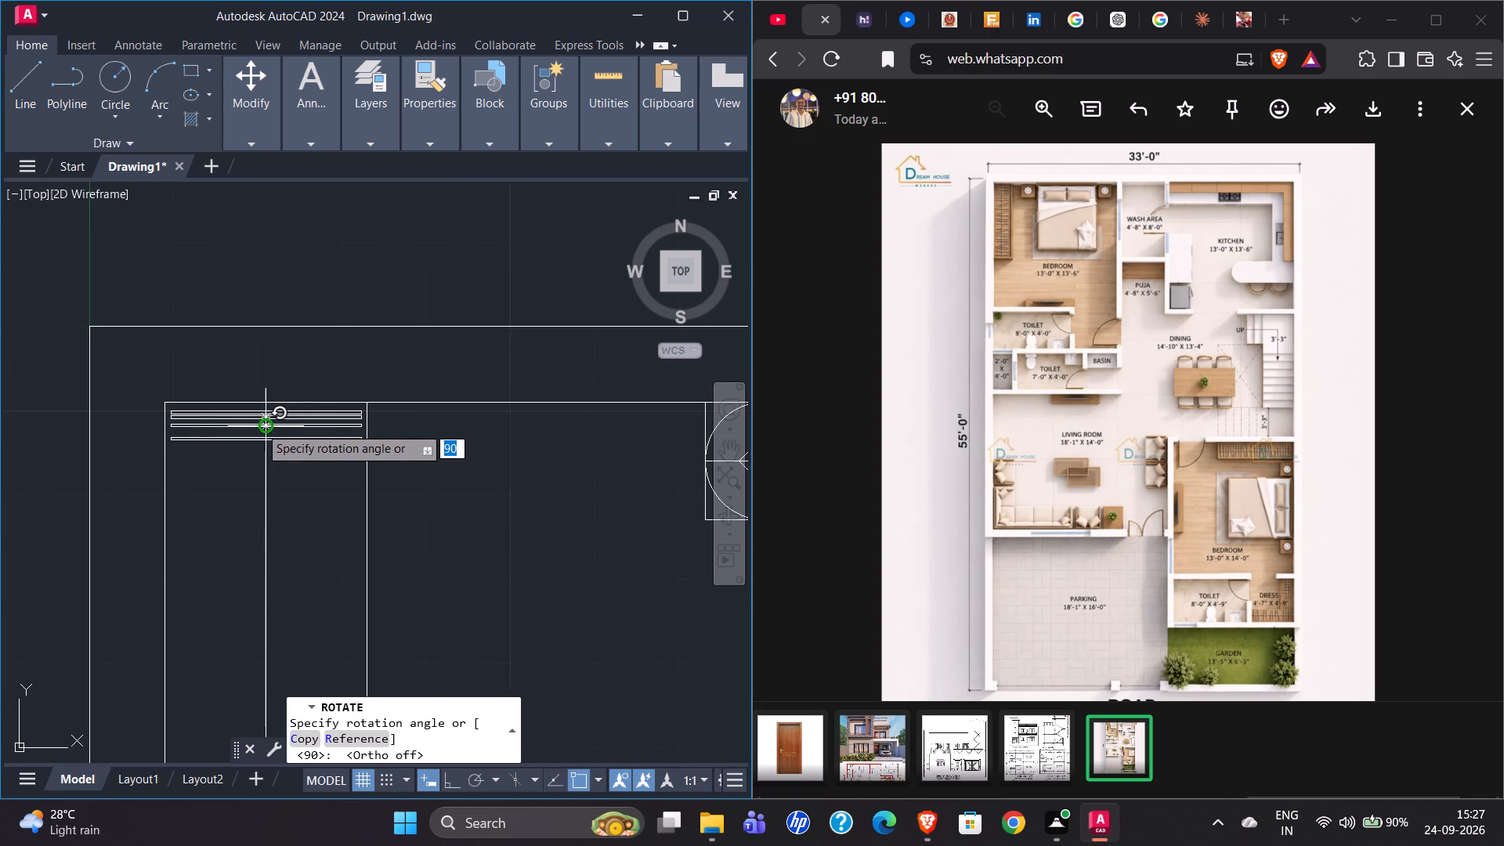
{"action": "scroll", "coordinate": [164, 443], "scroll_direction": "up", "scroll_amount": 4}
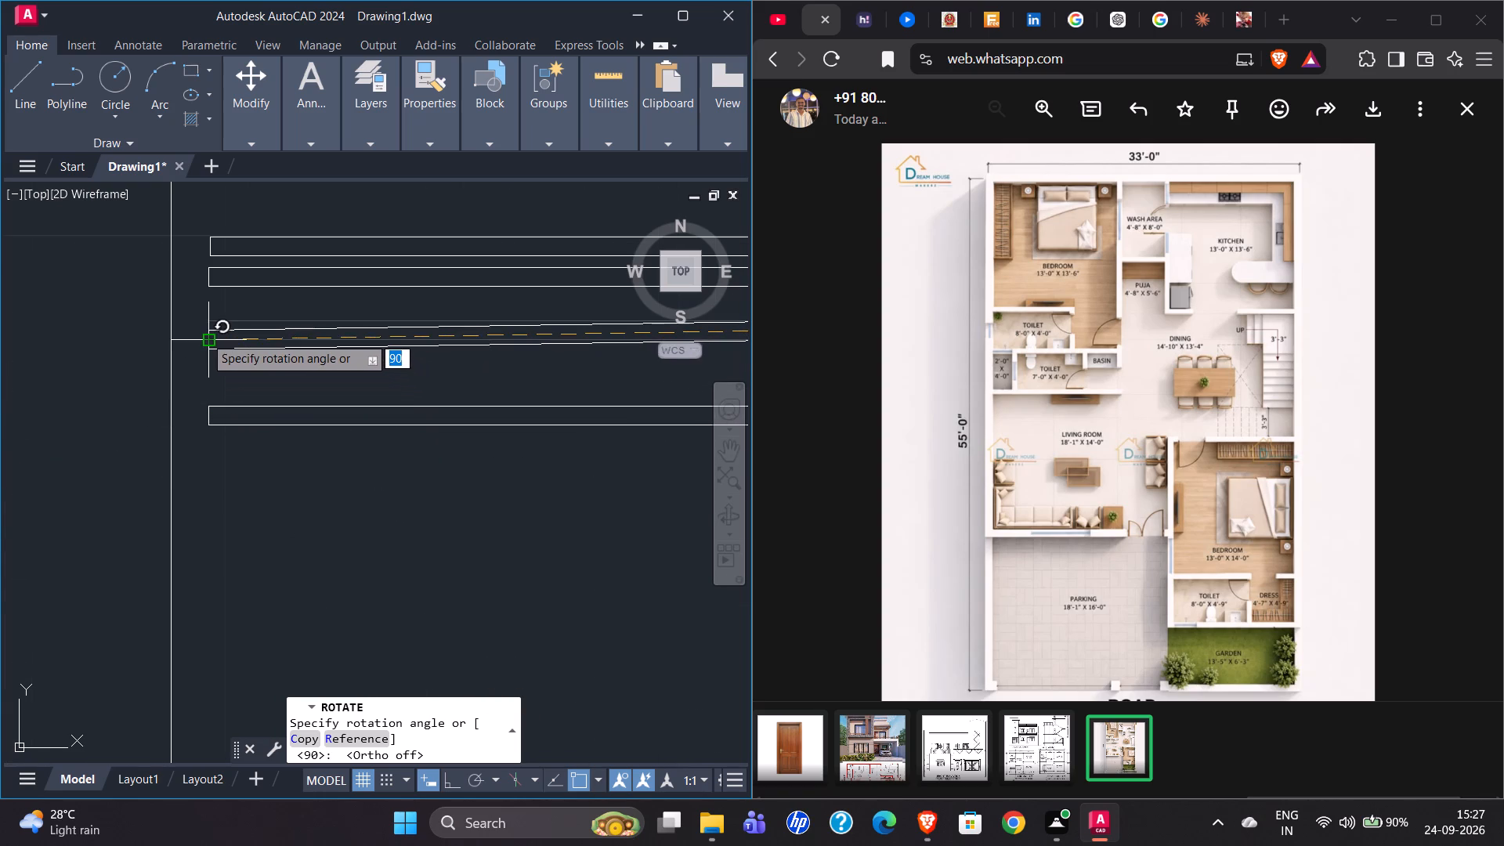
{"action": "scroll", "coordinate": [204, 336], "scroll_direction": "down", "scroll_amount": 2}
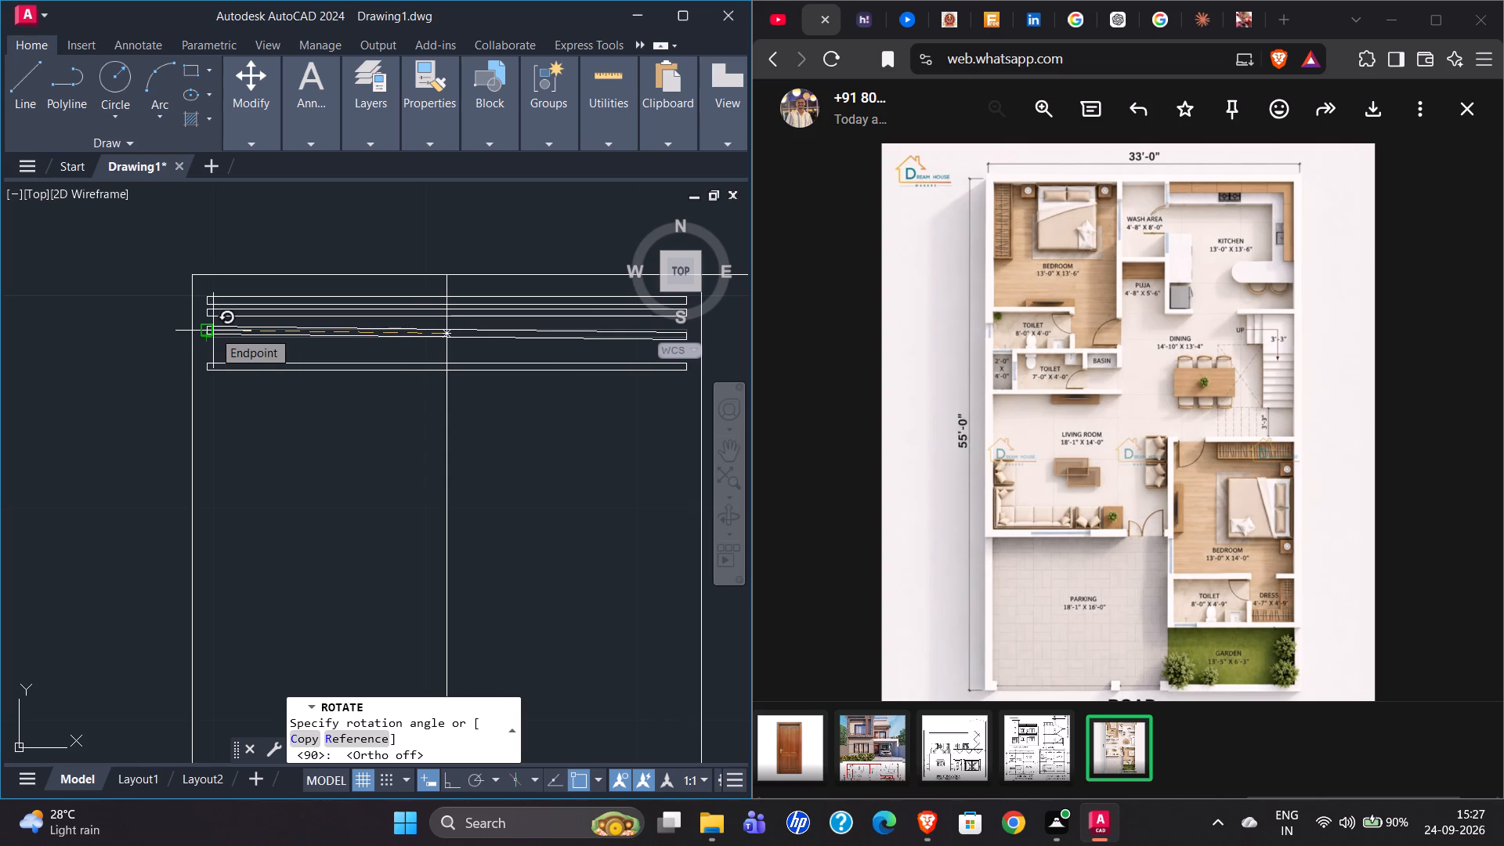
{"action": "left_click", "coordinate": [213, 331]}
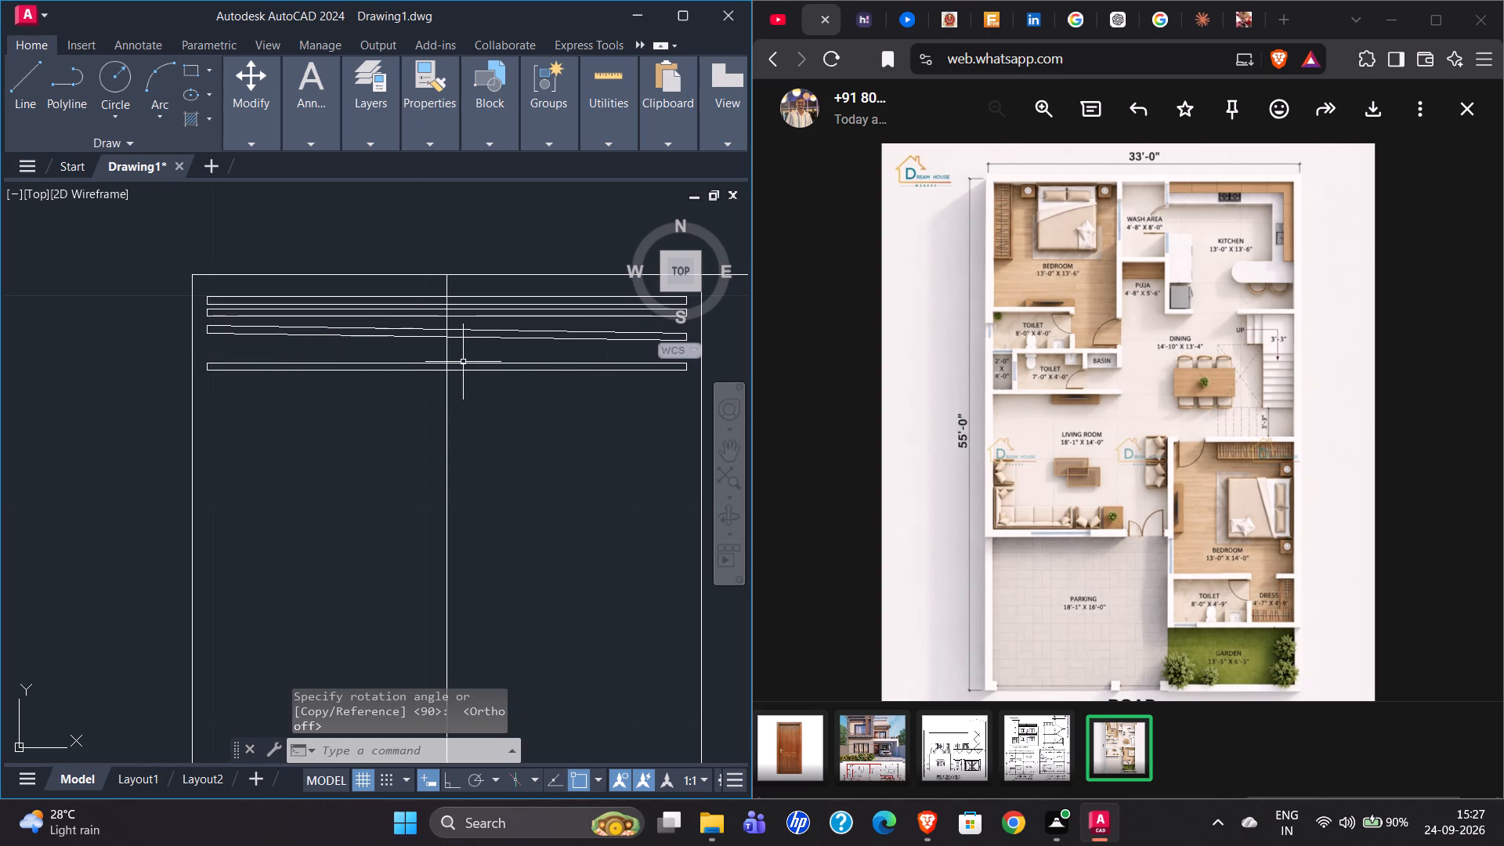
Rotate the fourth hanger rectangle from the north slightly counterclockwise about its centre on the wardrobe's centre line.
{"action": "left_click", "coordinate": [462, 367]}
{"action": "left_click_drag", "start_coordinate": [474, 362], "coordinate": [472, 378]}
{"action": "left_click", "coordinate": [473, 367]}
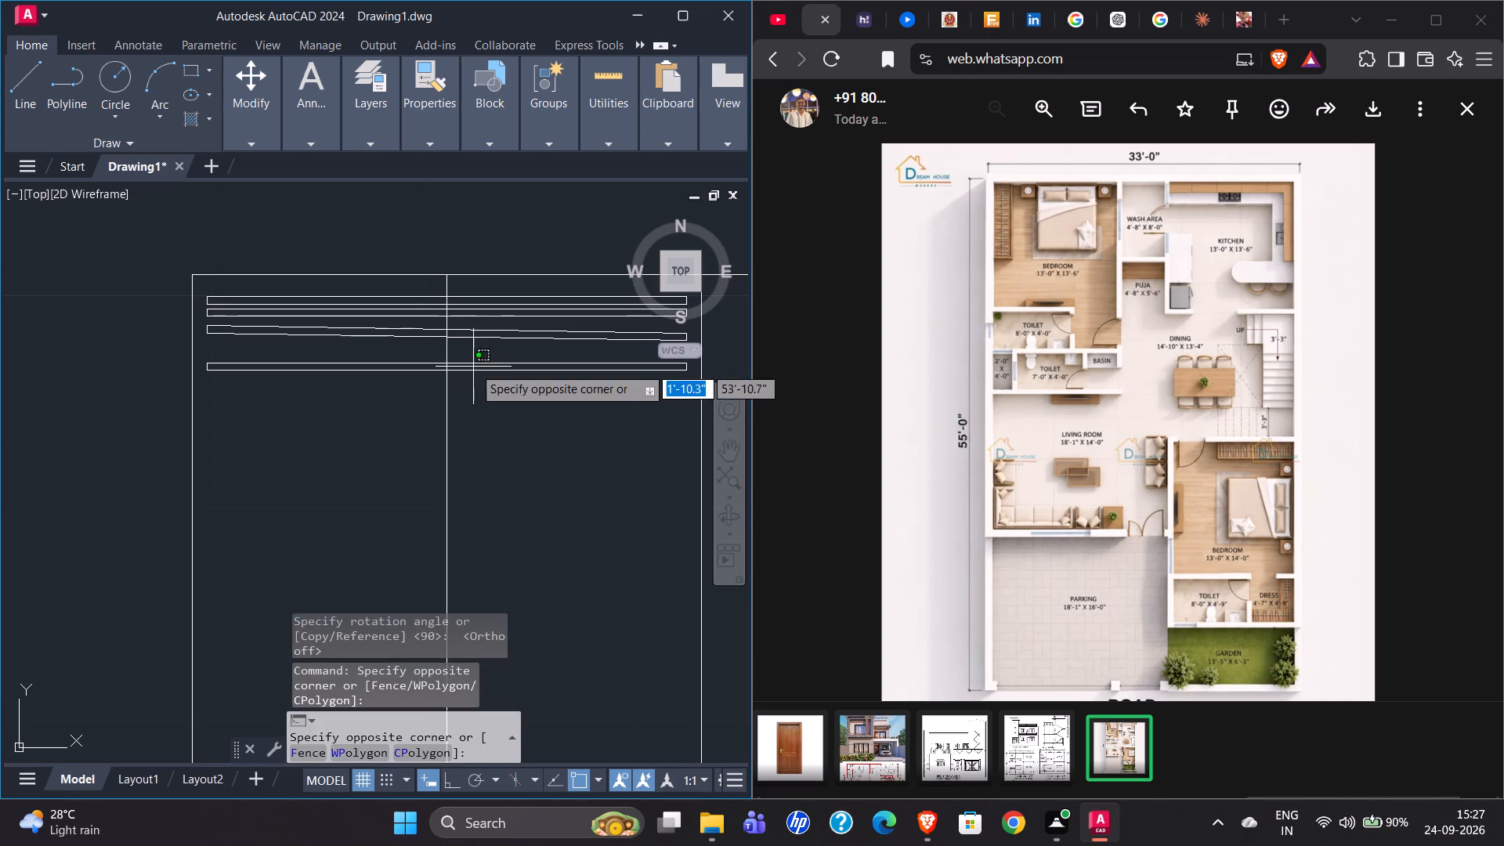
{"action": "left_click", "coordinate": [473, 371]}
{"action": "type", "text": "RO"}
{"action": "key", "text": "Return"}
{"action": "scroll", "coordinate": [431, 367], "scroll_direction": "up", "scroll_amount": 3}
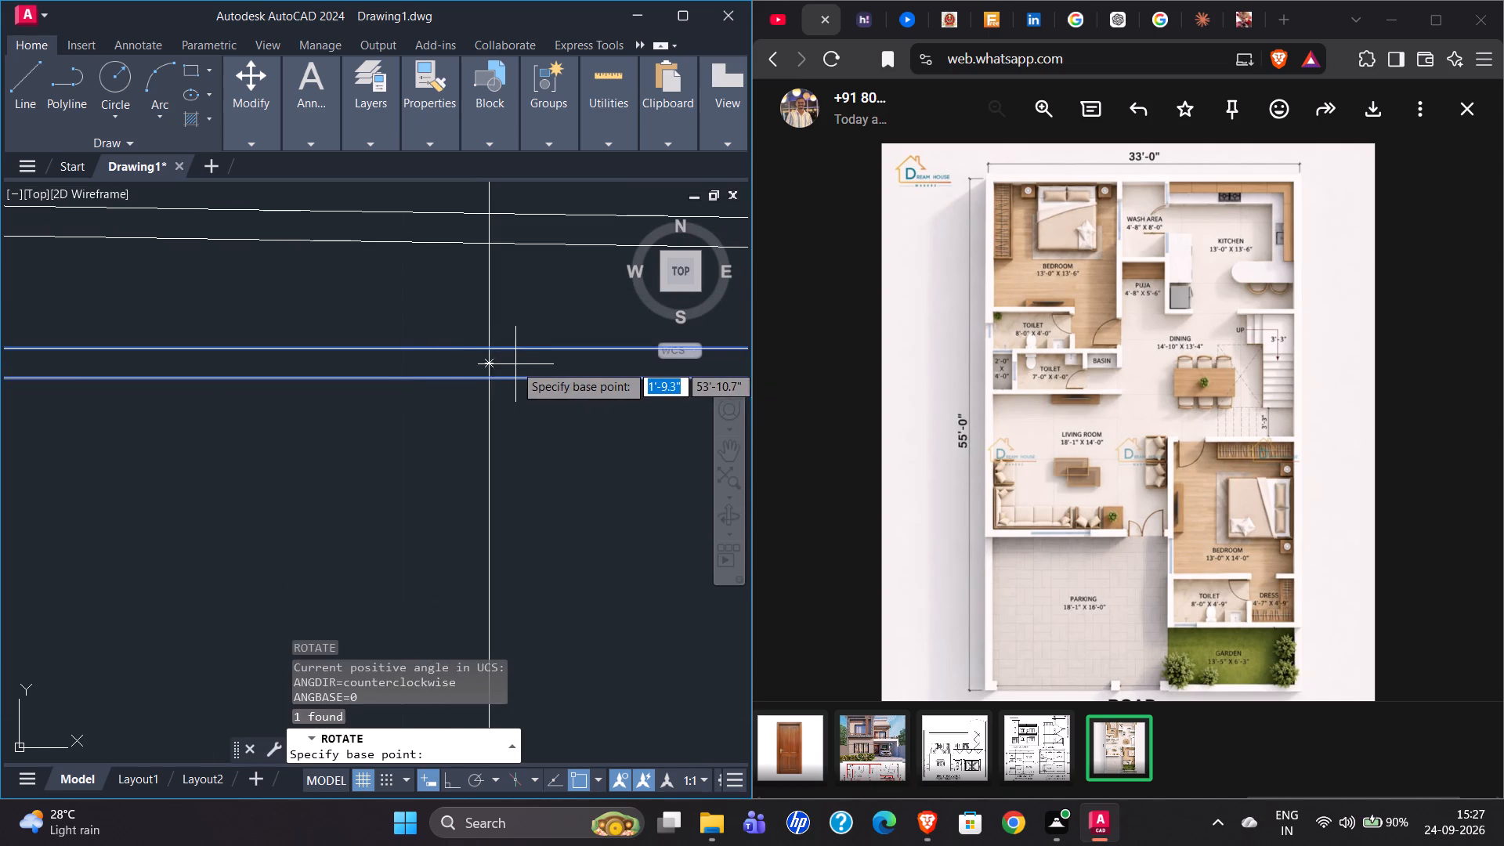
{"action": "left_click", "coordinate": [492, 365]}
{"action": "scroll", "coordinate": [460, 385], "scroll_direction": "down", "scroll_amount": 2}
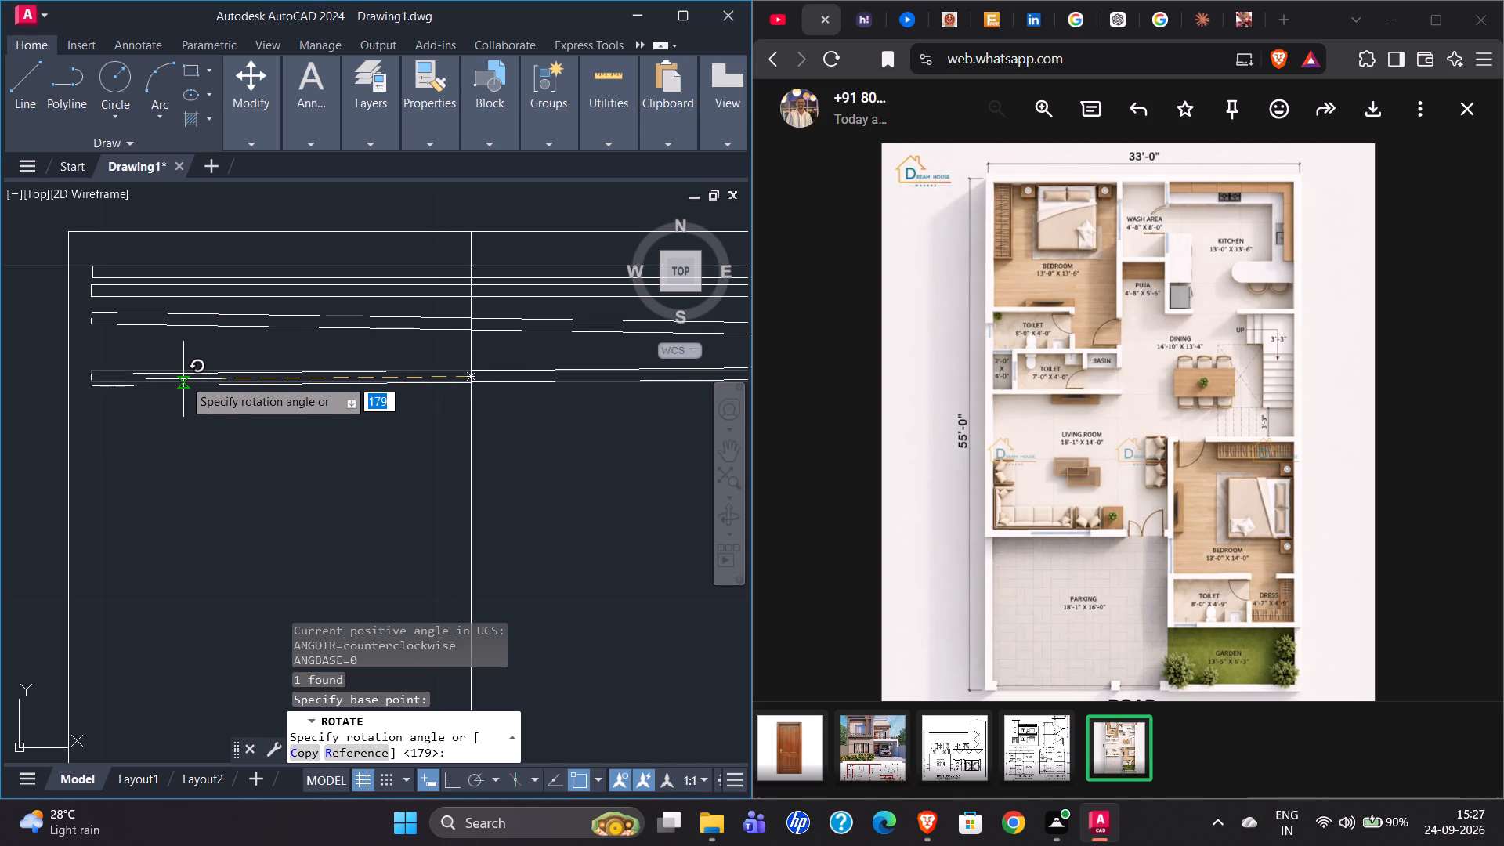
{"action": "scroll", "coordinate": [183, 381], "scroll_direction": "down", "scroll_amount": 1}
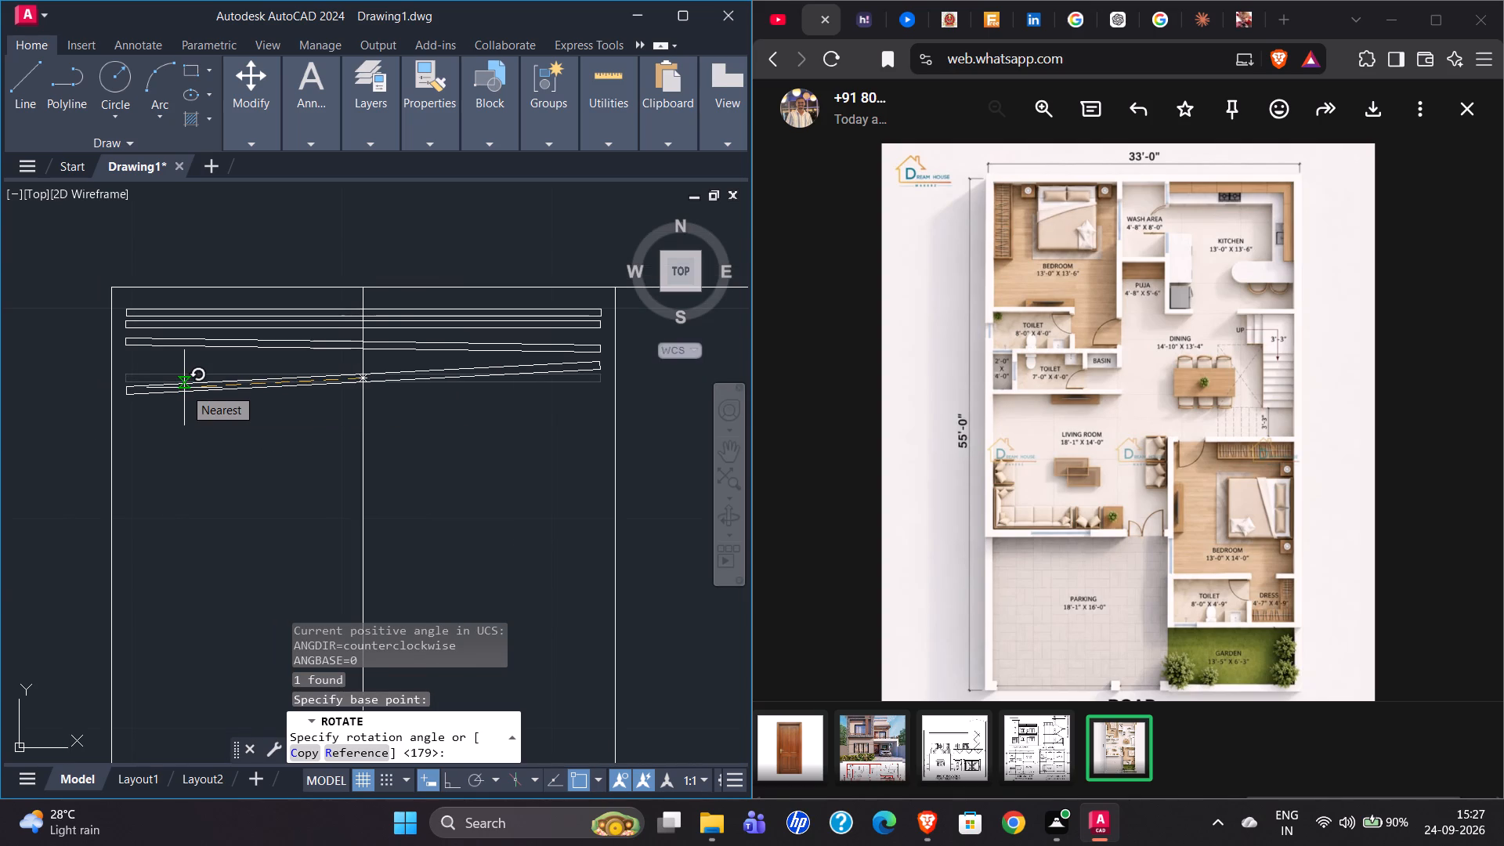
{"action": "left_click", "coordinate": [184, 388]}
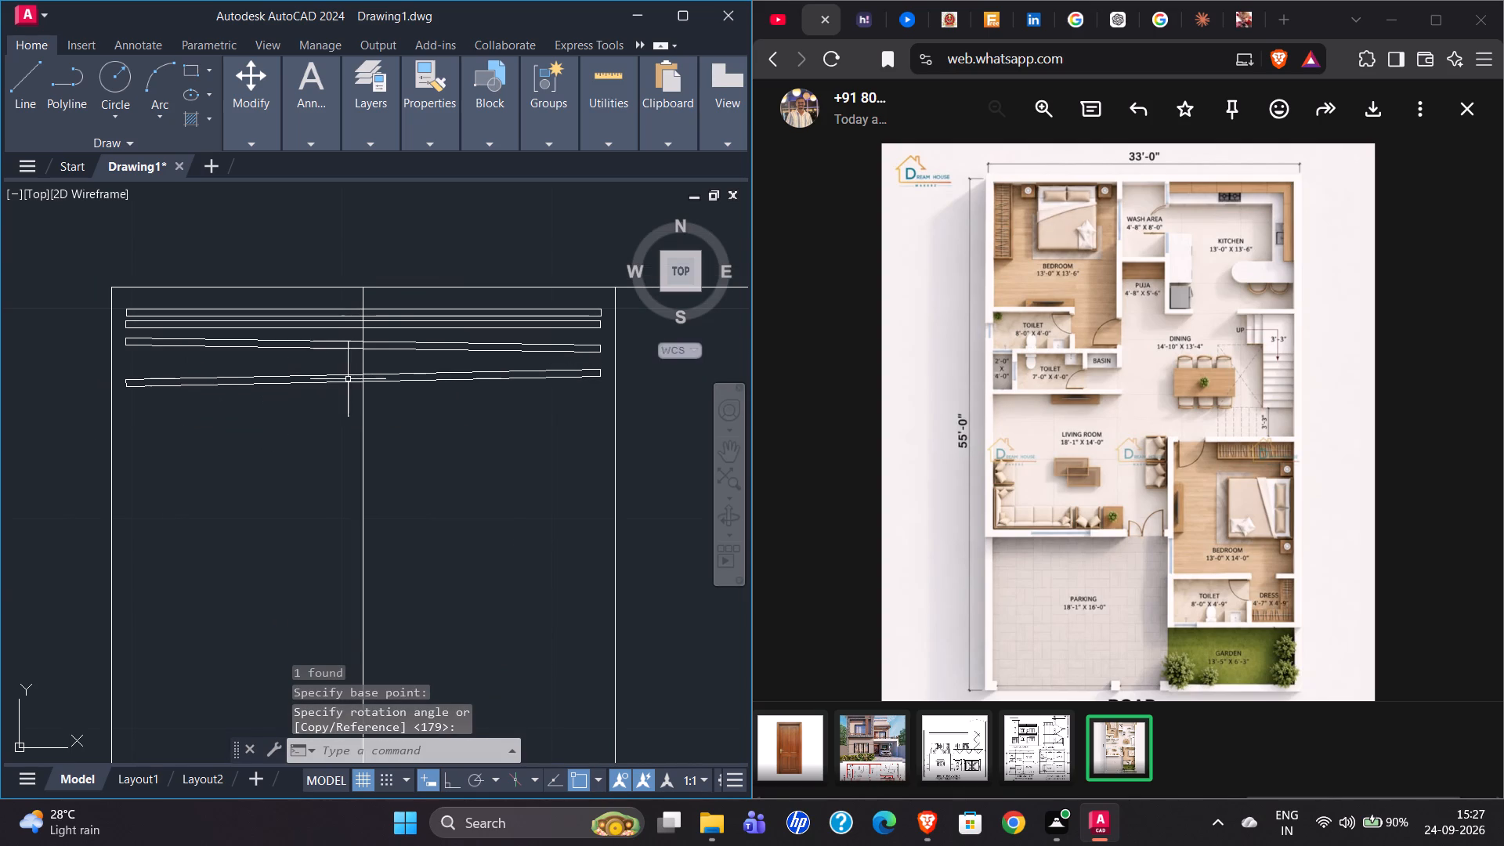
Mirror the fourth hanger rectangle southward across a slightly sloped line at about 177° just below it, keeping the original.
{"action": "left_click", "coordinate": [343, 381]}
{"action": "type", "text": "MI"}
{"action": "key", "text": "Return"}
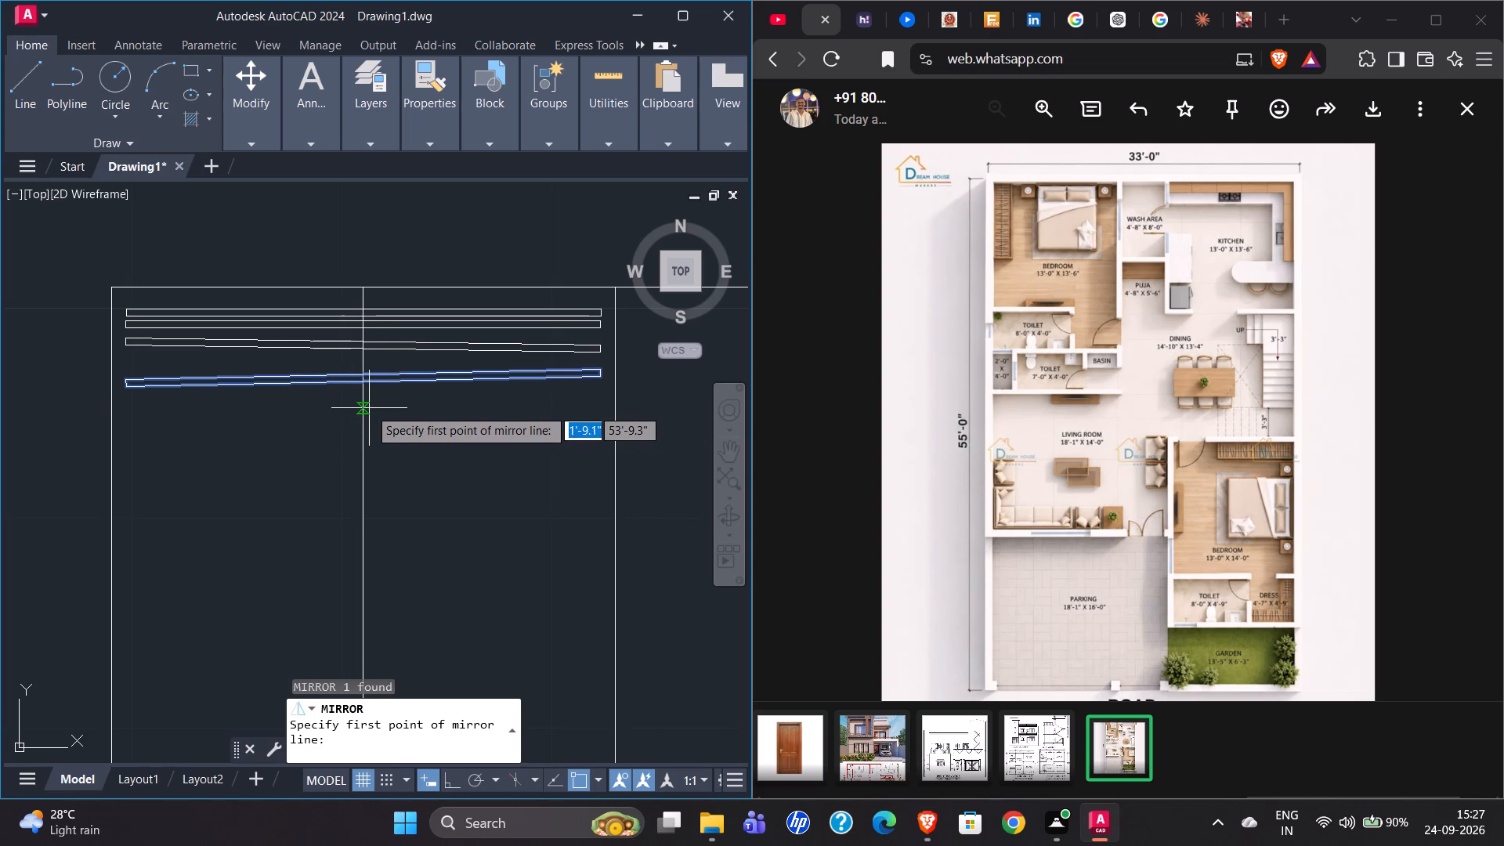
{"action": "left_click", "coordinate": [364, 409]}
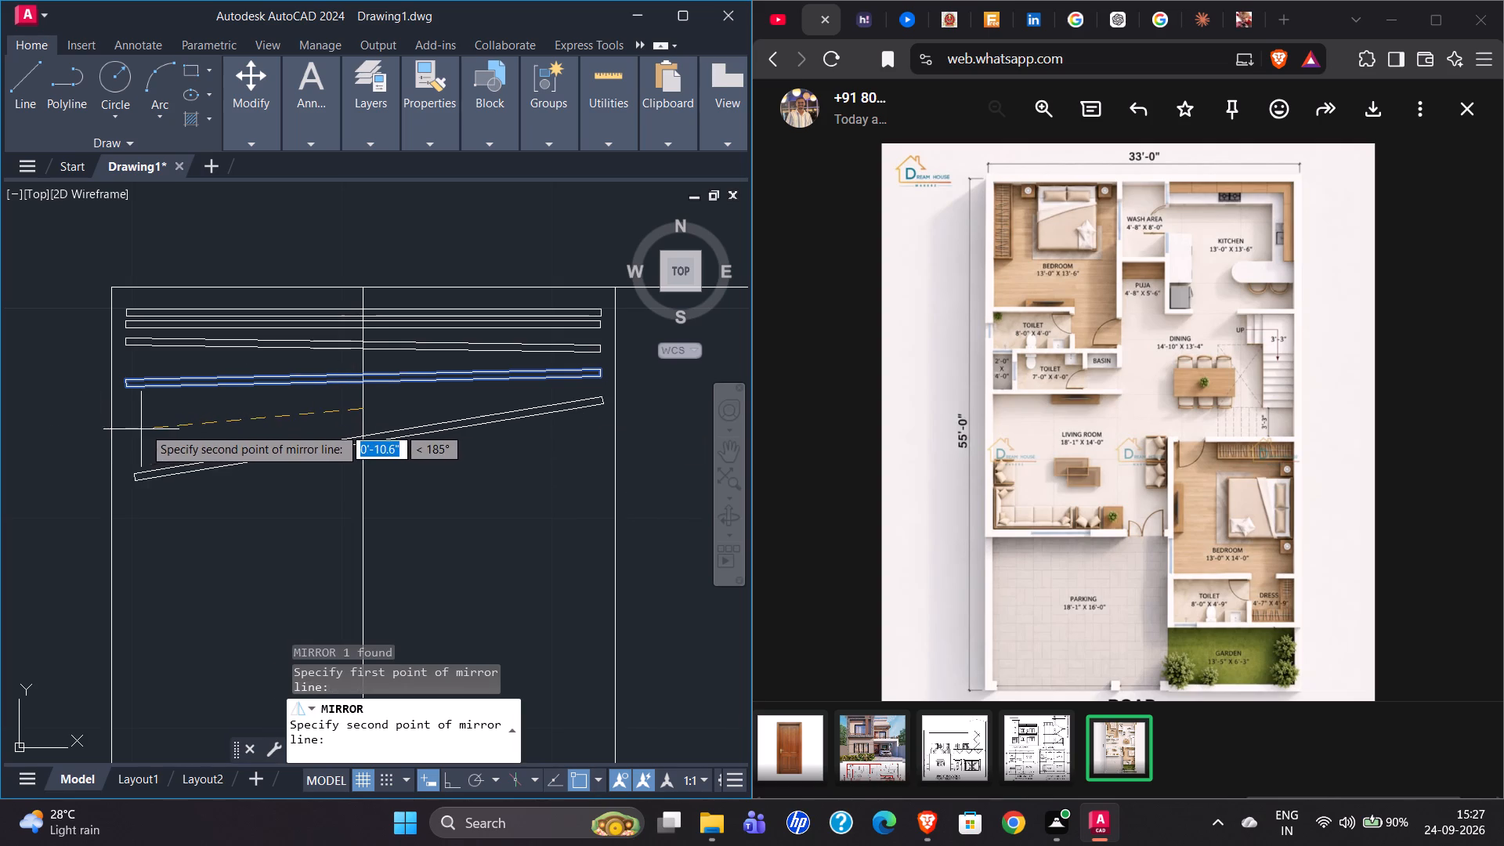
{"action": "left_click", "coordinate": [182, 399]}
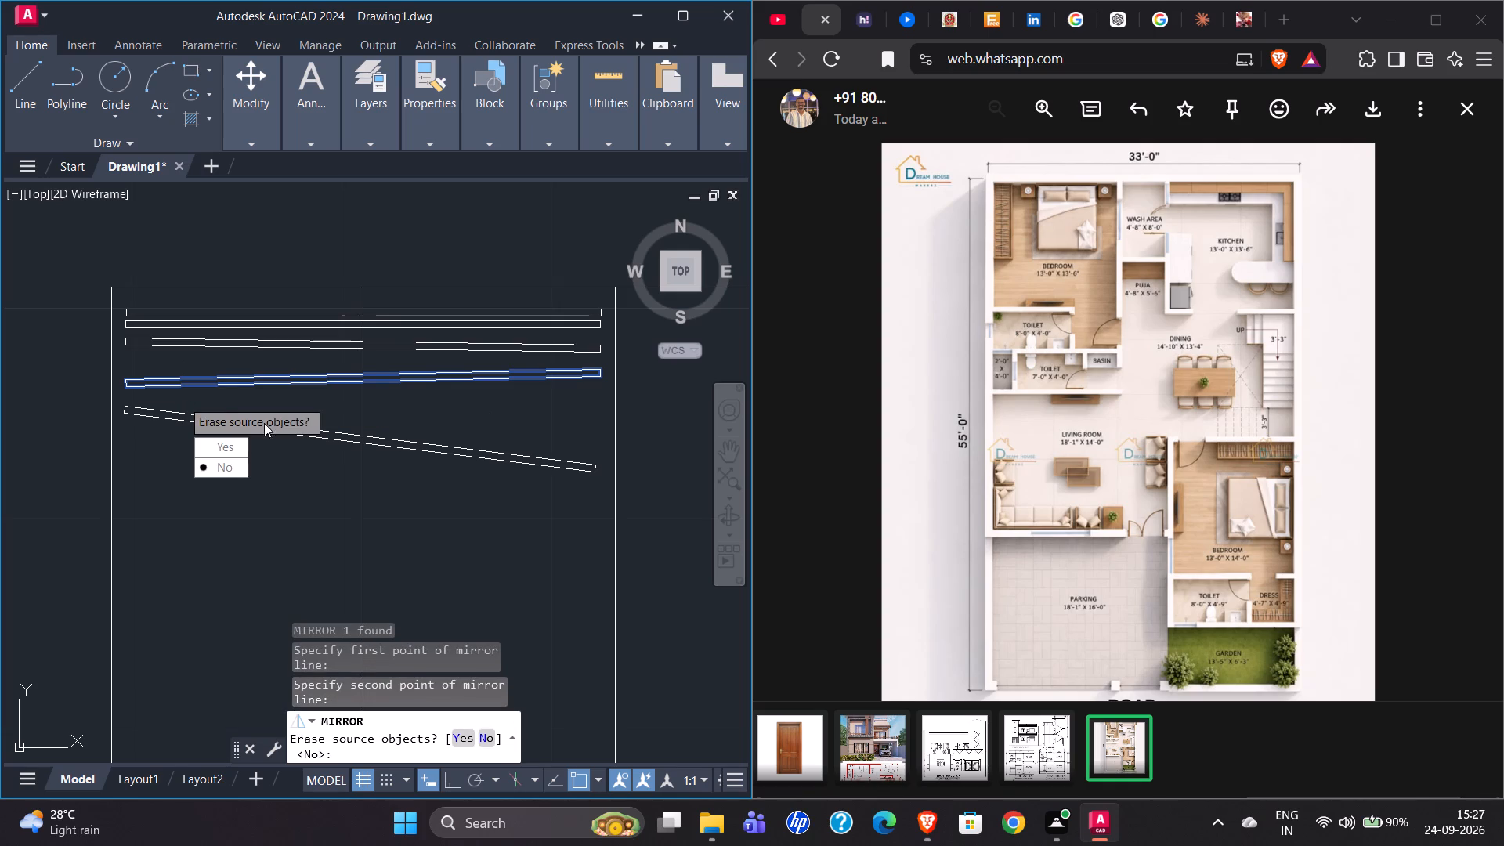
{"action": "left_click_drag", "start_coordinate": [219, 472], "coordinate": [182, 399]}
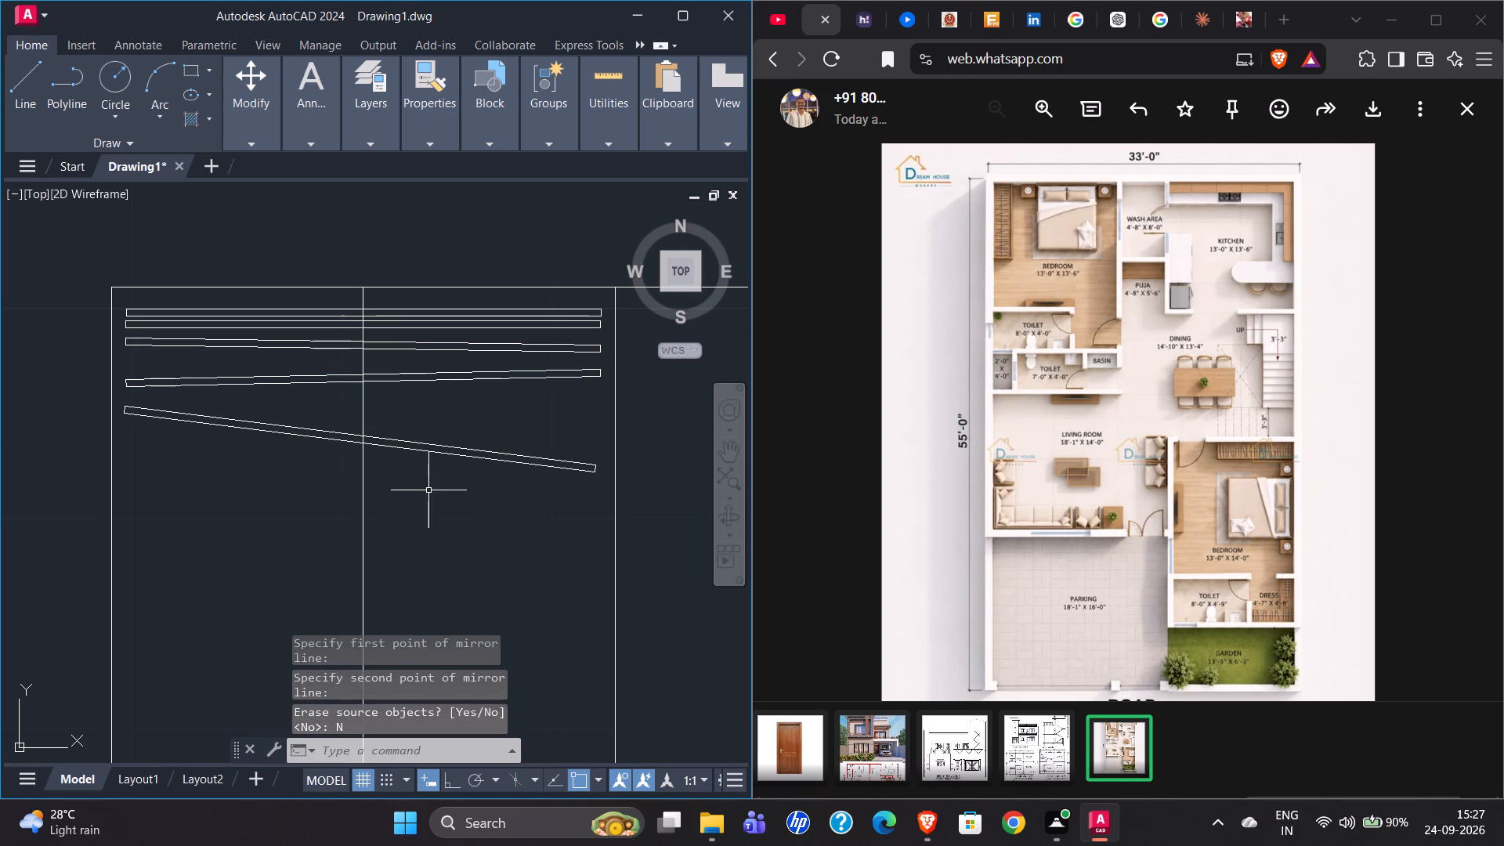
Mirror the steeply tilted fifth hanger rectangle southward across a line at about 357° starting near the wardrobe's centre line, keeping the original.
{"action": "scroll", "coordinate": [368, 469], "scroll_direction": "down", "scroll_amount": 4}
{"action": "scroll", "coordinate": [355, 466], "scroll_direction": "up", "scroll_amount": 2}
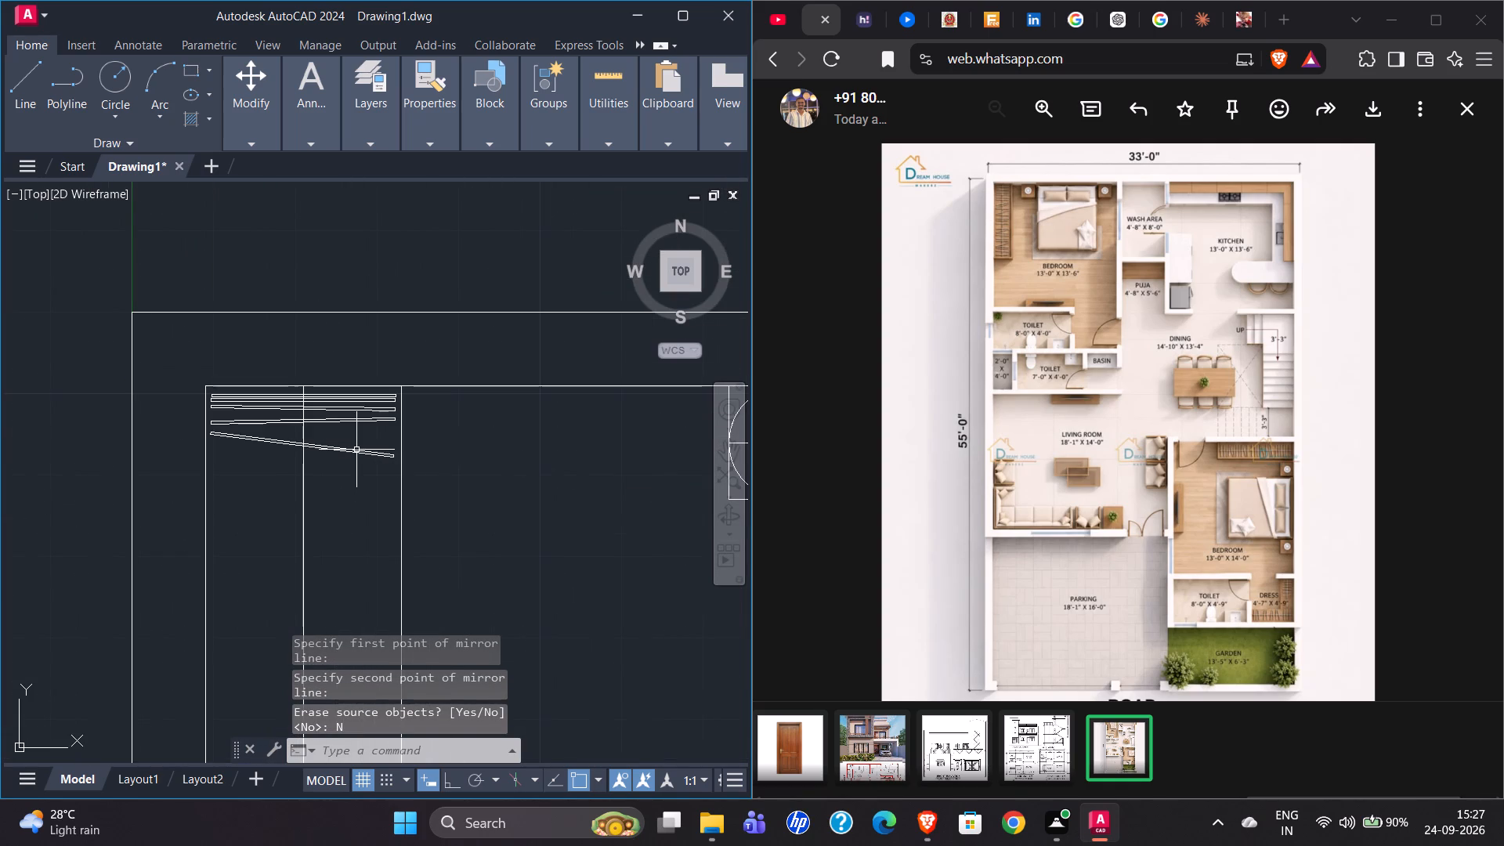
{"action": "scroll", "coordinate": [342, 458], "scroll_direction": "up", "scroll_amount": 1}
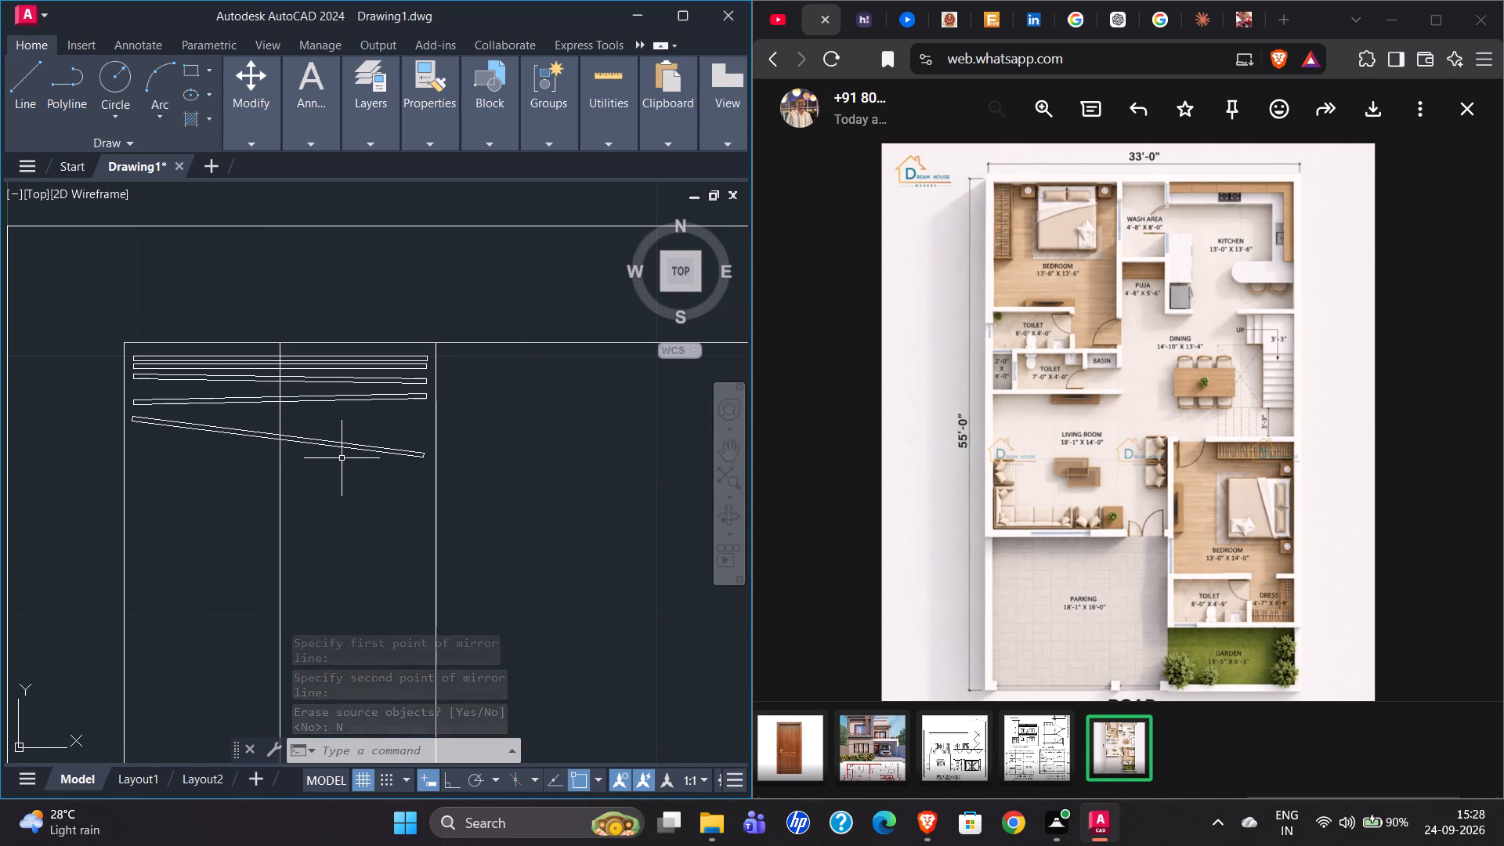
{"action": "left_click", "coordinate": [294, 441]}
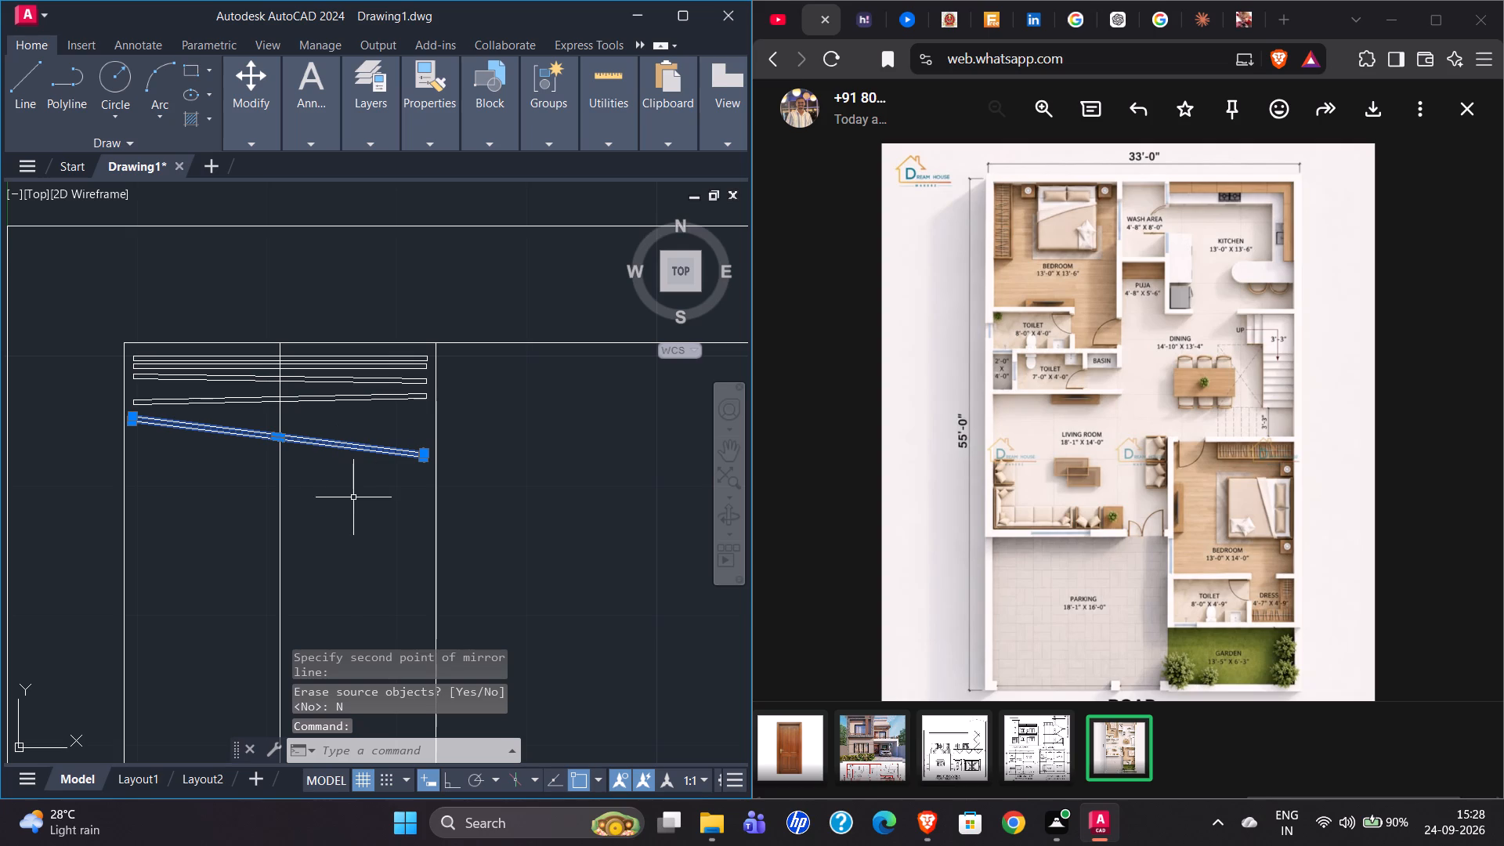
{"action": "type", "text": "MI"}
{"action": "key", "text": "Return"}
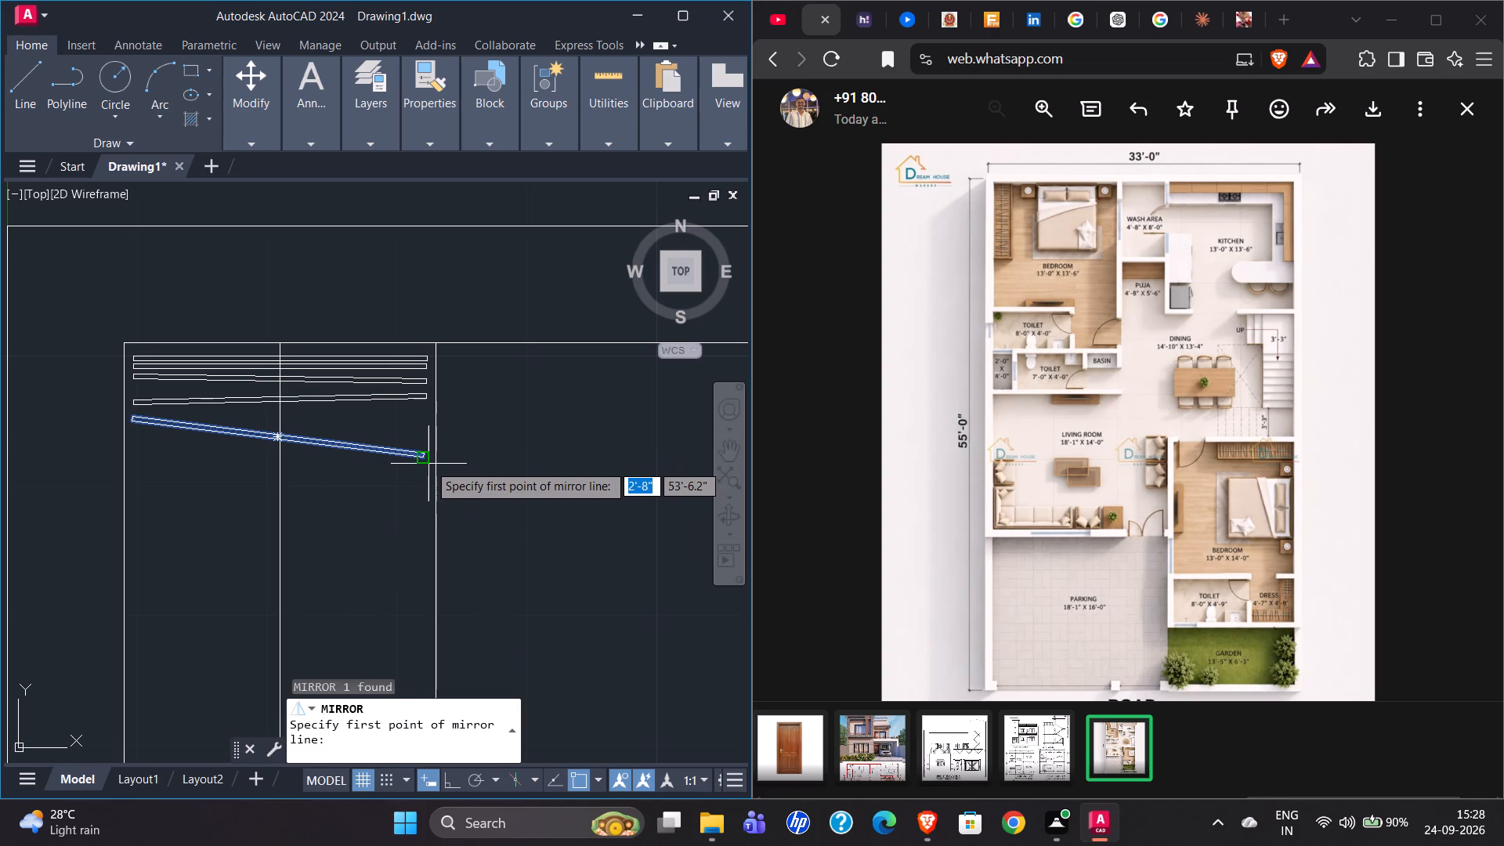
{"action": "left_click", "coordinate": [282, 463]}
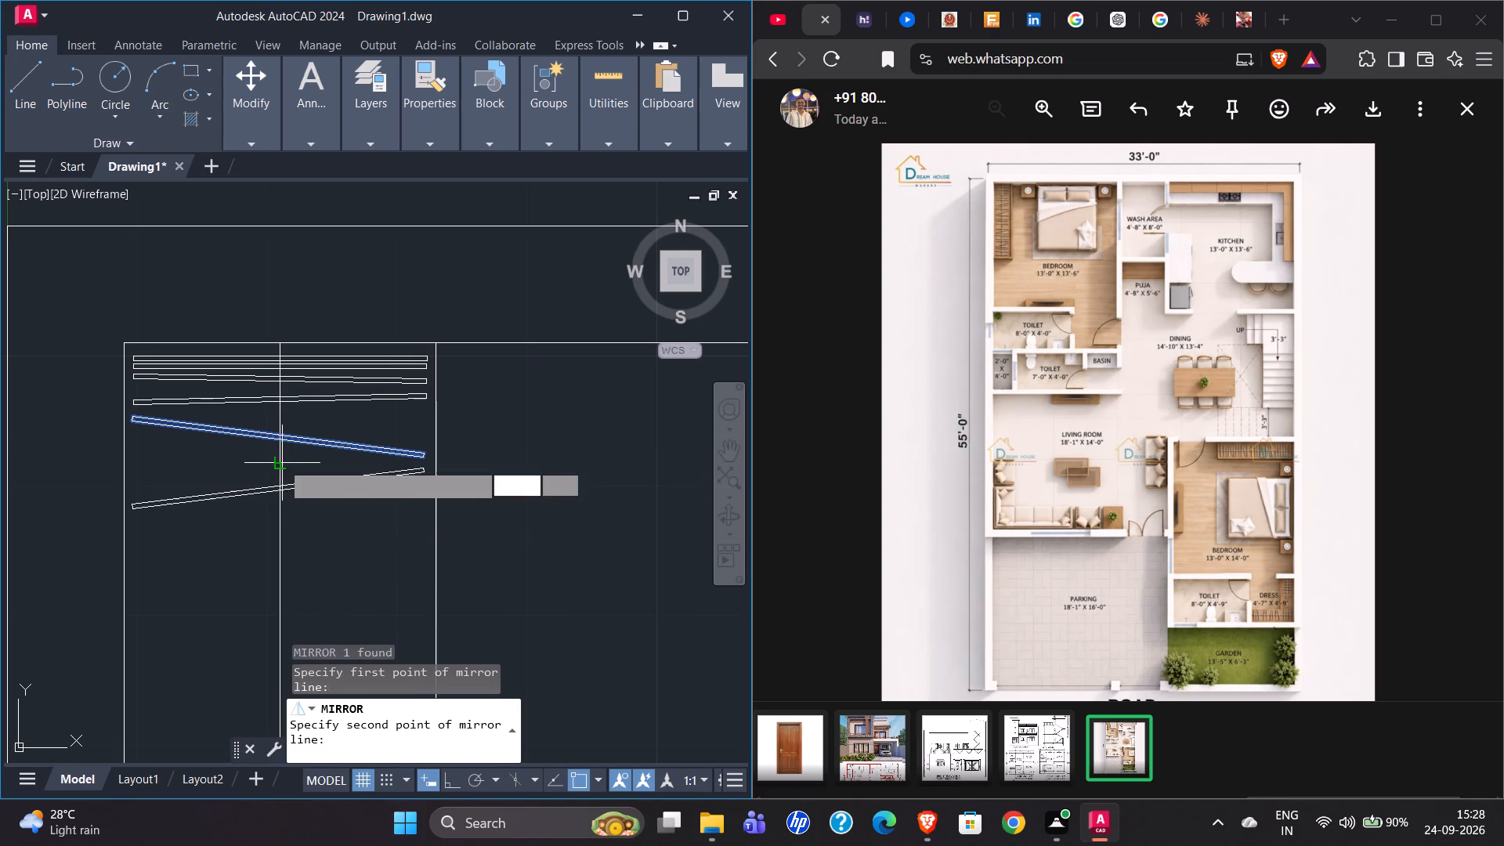
{"action": "left_click", "coordinate": [371, 468]}
{"action": "left_click_drag", "start_coordinate": [406, 540], "coordinate": [371, 468]}
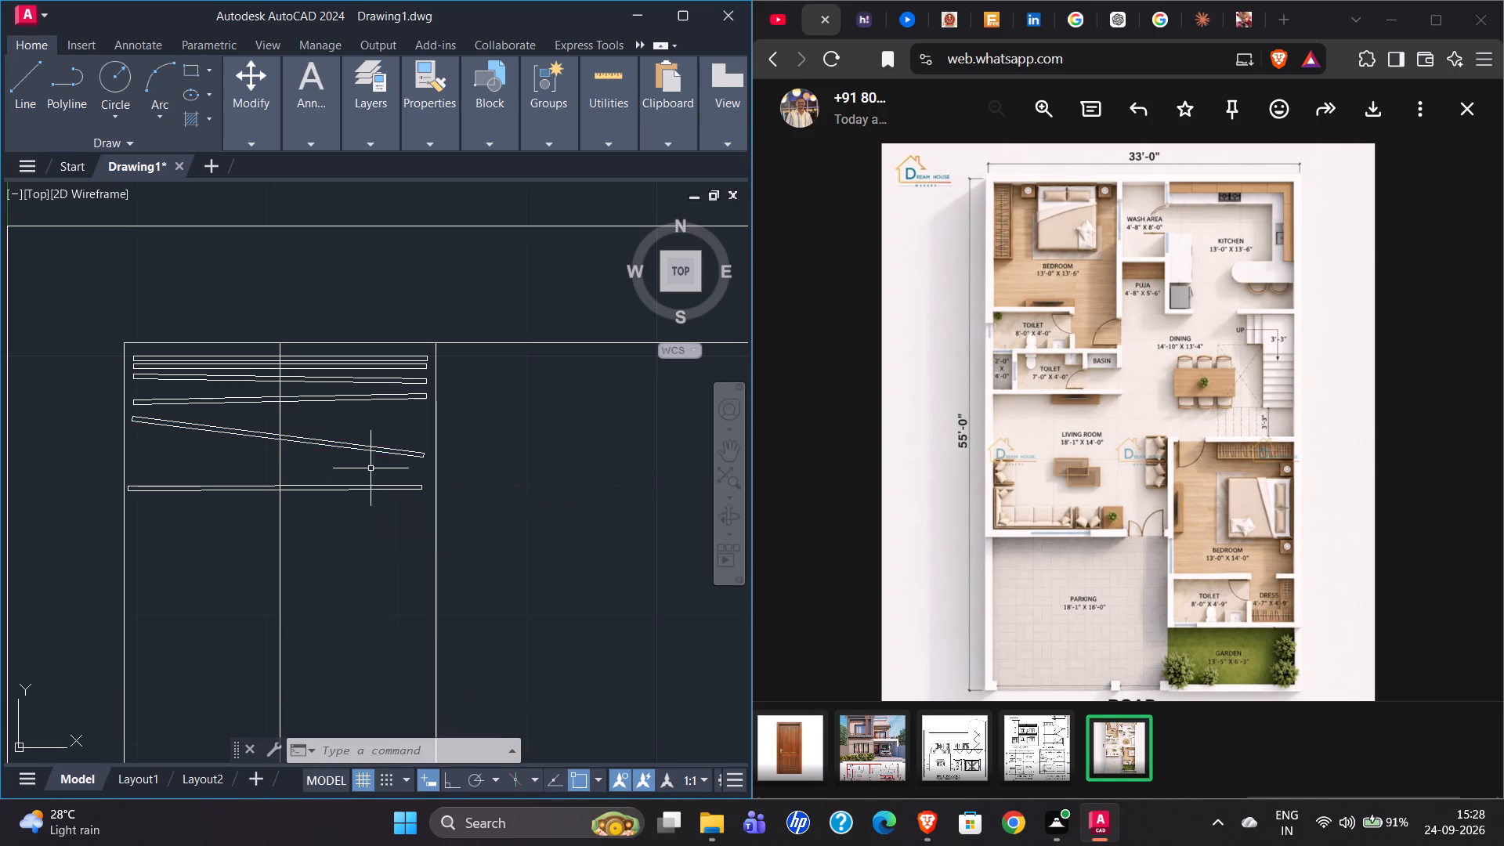
Copy the six hanger rectangles about 11.3" straight south along the wardrobe's centre line, with Ortho turned on.
{"action": "left_click", "coordinate": [128, 351]}
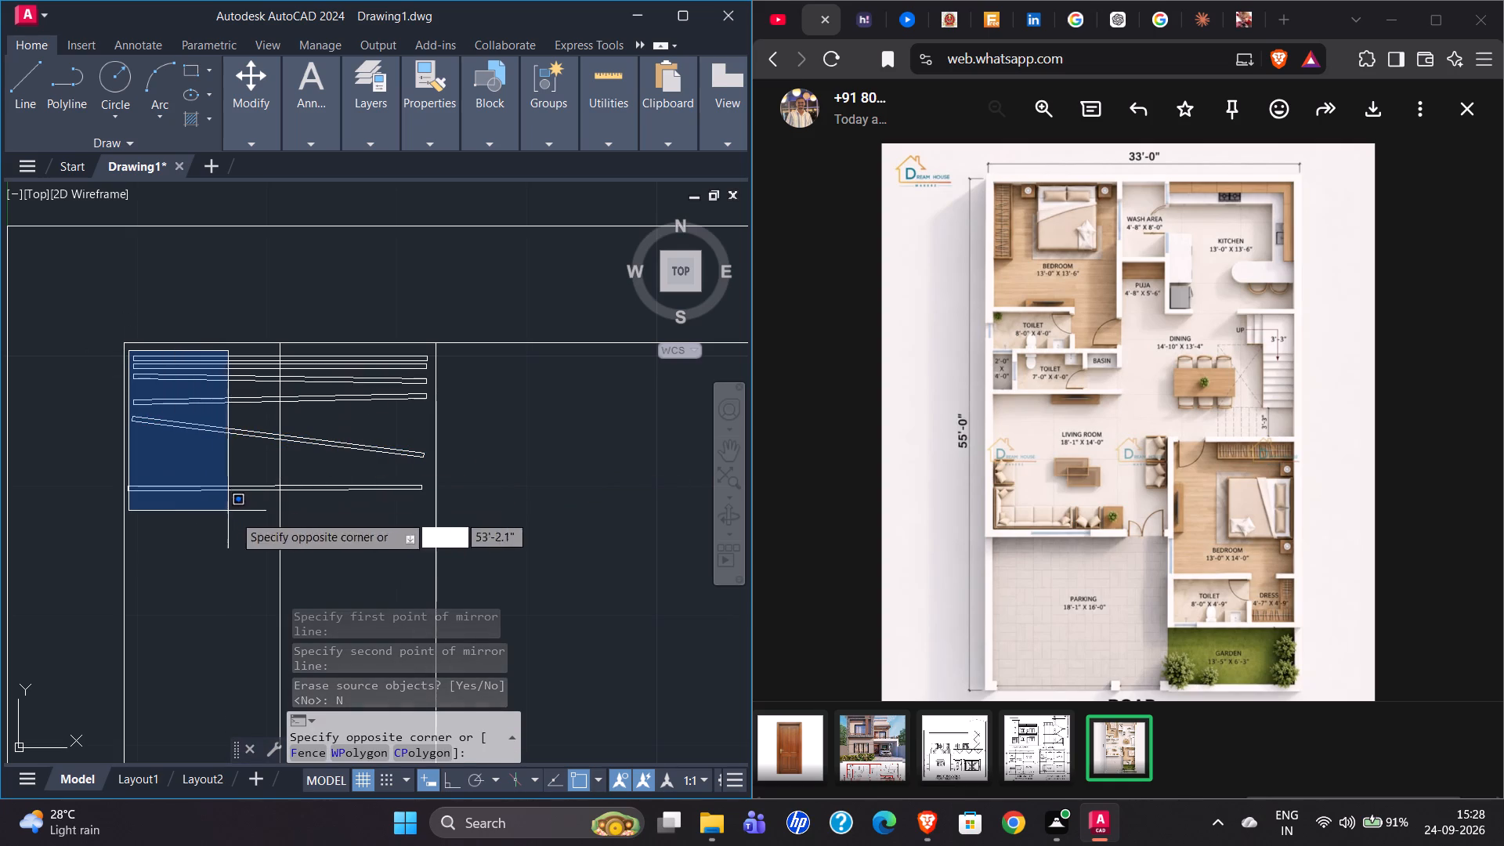
{"action": "left_click", "coordinate": [428, 507]}
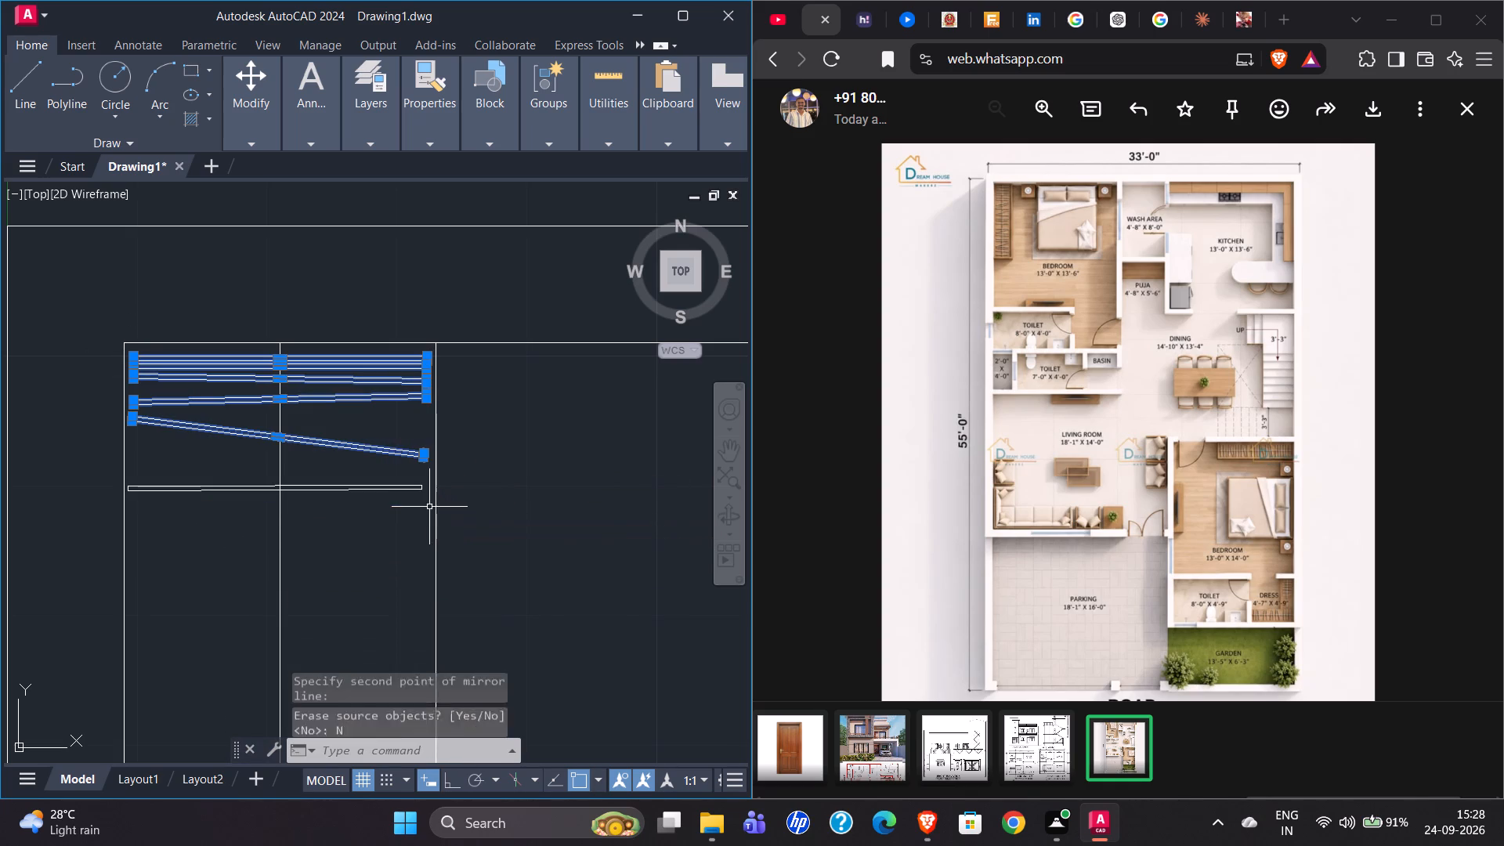
{"action": "left_click", "coordinate": [192, 490]}
{"action": "scroll", "coordinate": [161, 352], "scroll_direction": "down", "scroll_amount": 2}
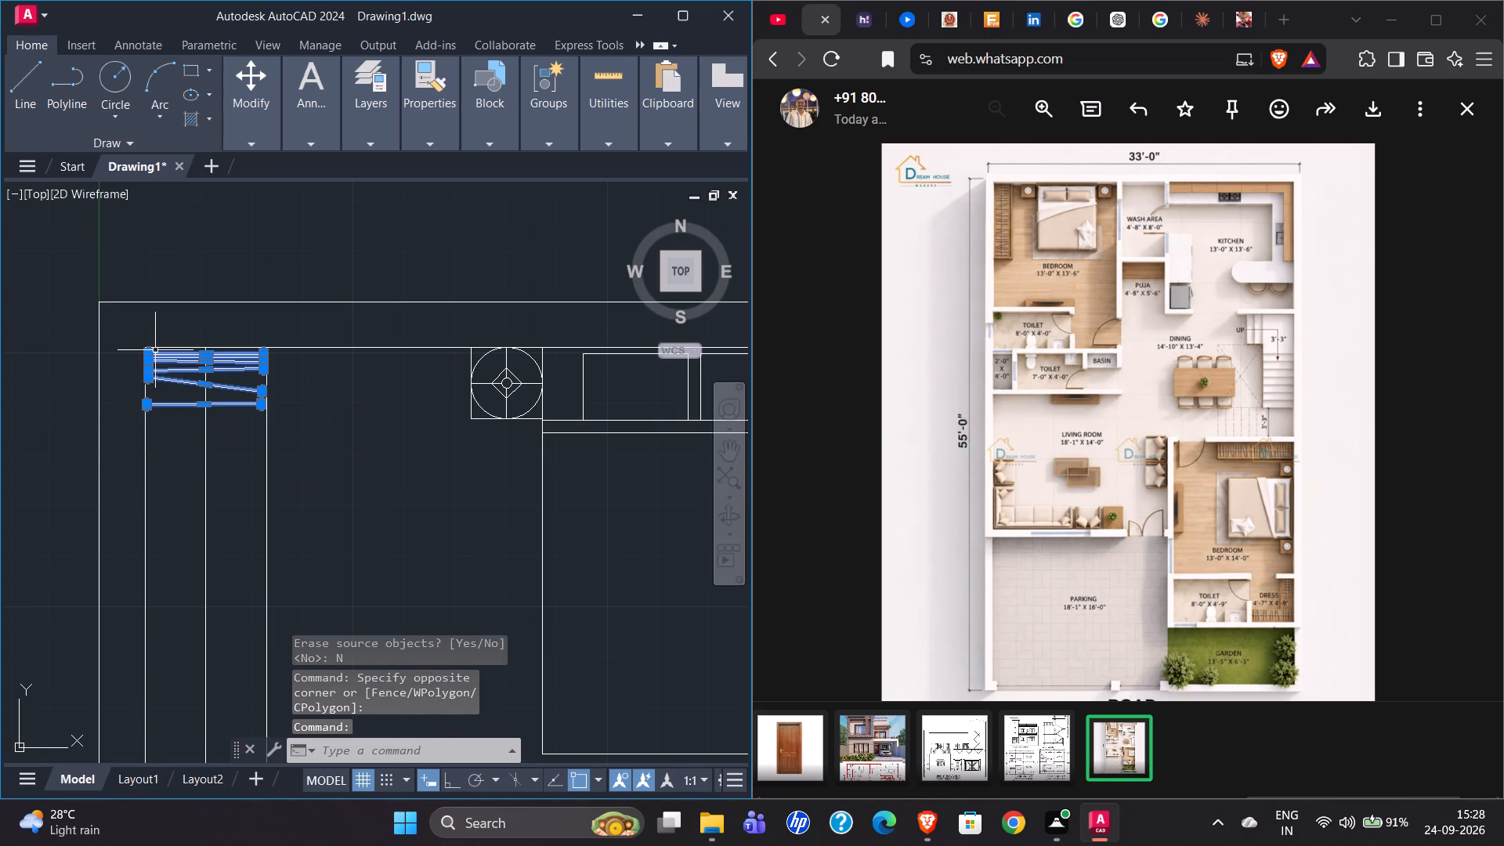
{"action": "key", "text": "c"}
{"action": "key", "text": "o"}
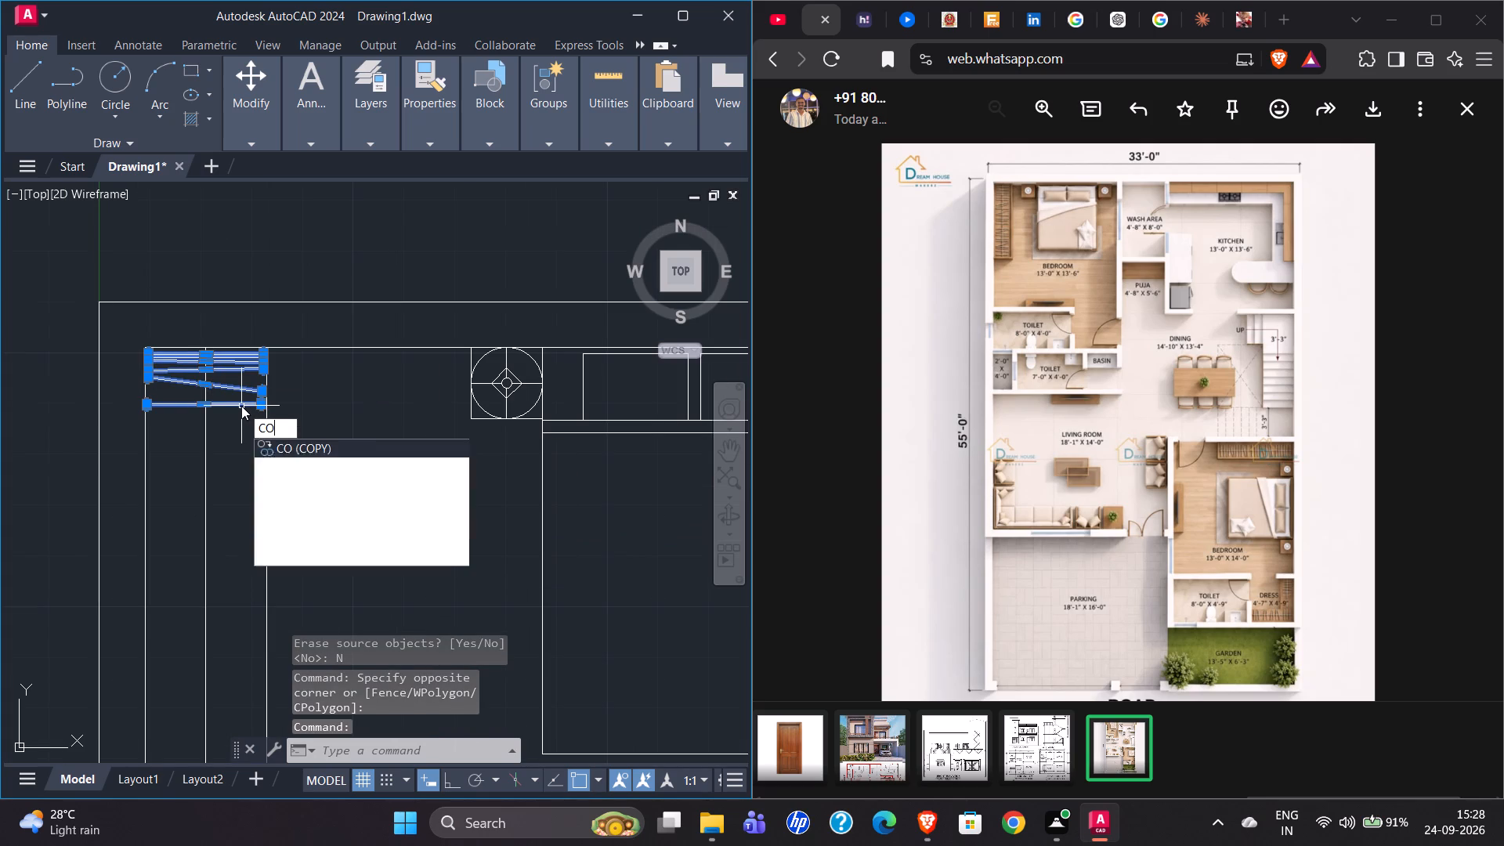
{"action": "key", "text": "Return"}
{"action": "scroll", "coordinate": [247, 352], "scroll_direction": "up", "scroll_amount": 5}
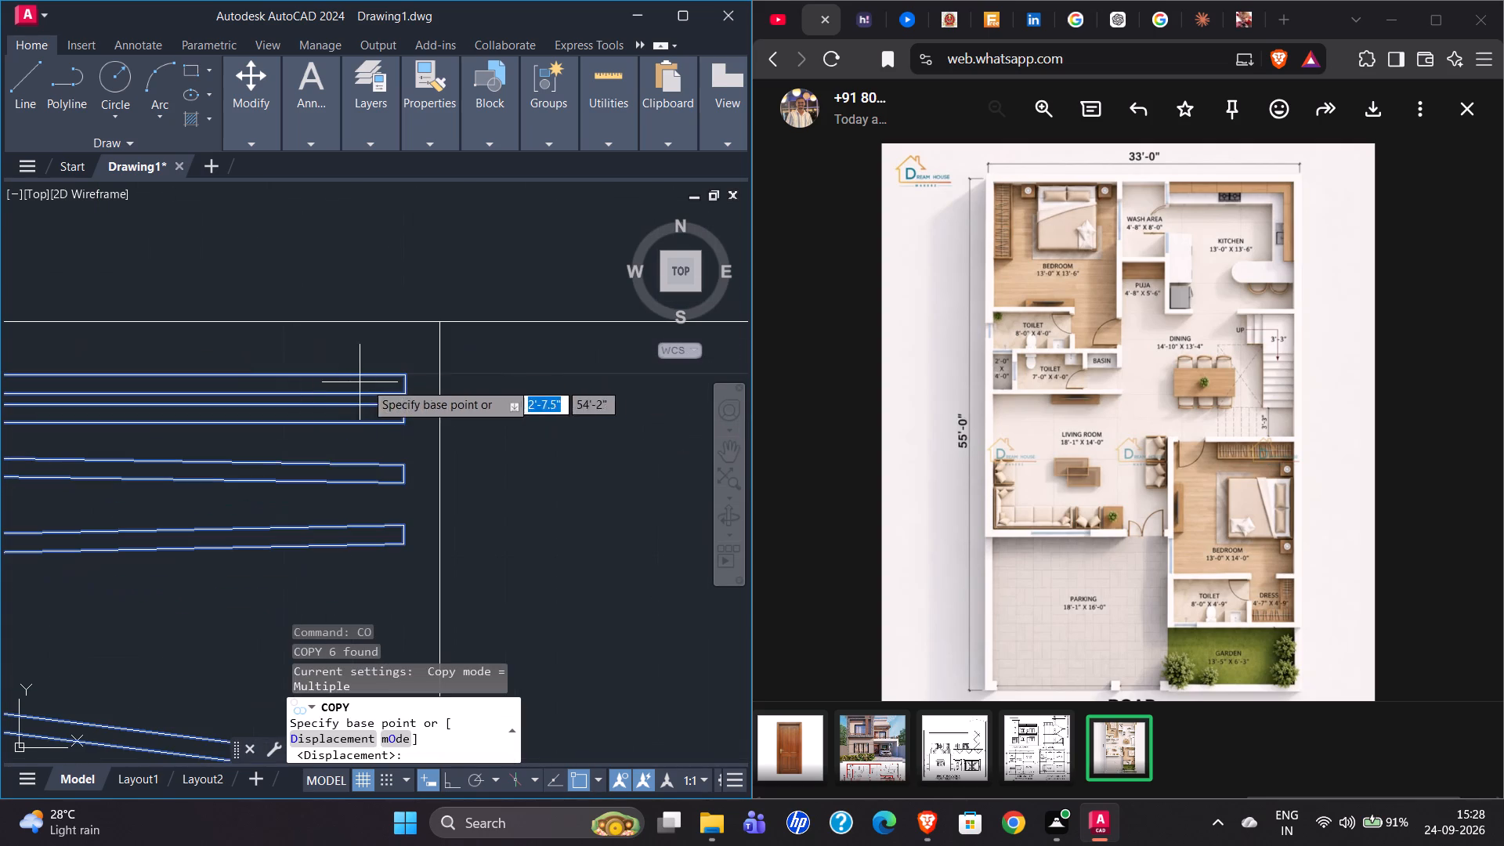
{"action": "scroll", "coordinate": [381, 381], "scroll_direction": "down", "scroll_amount": 3}
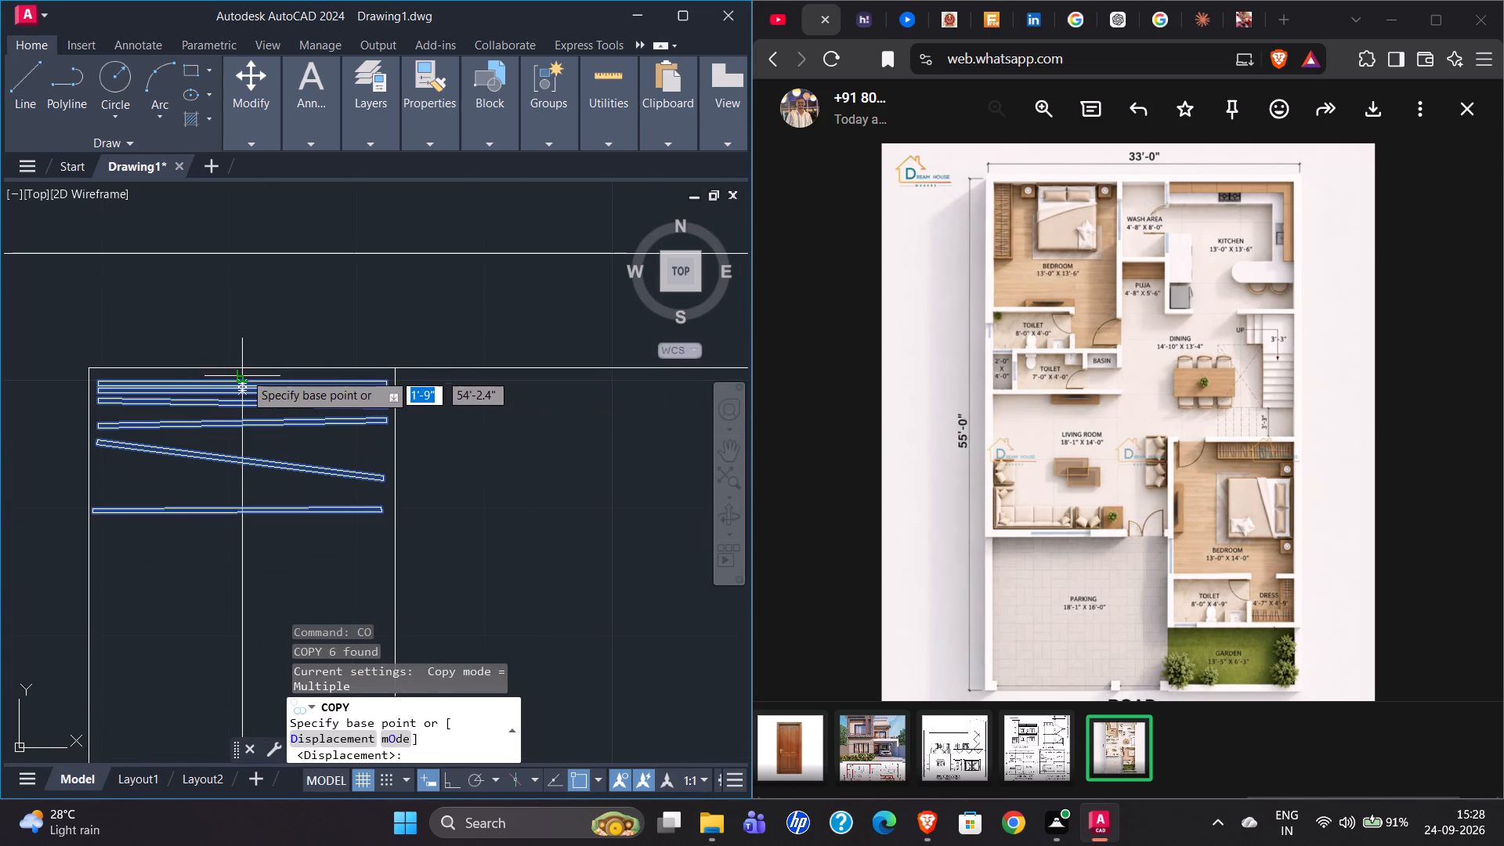
{"action": "left_click", "coordinate": [243, 363]}
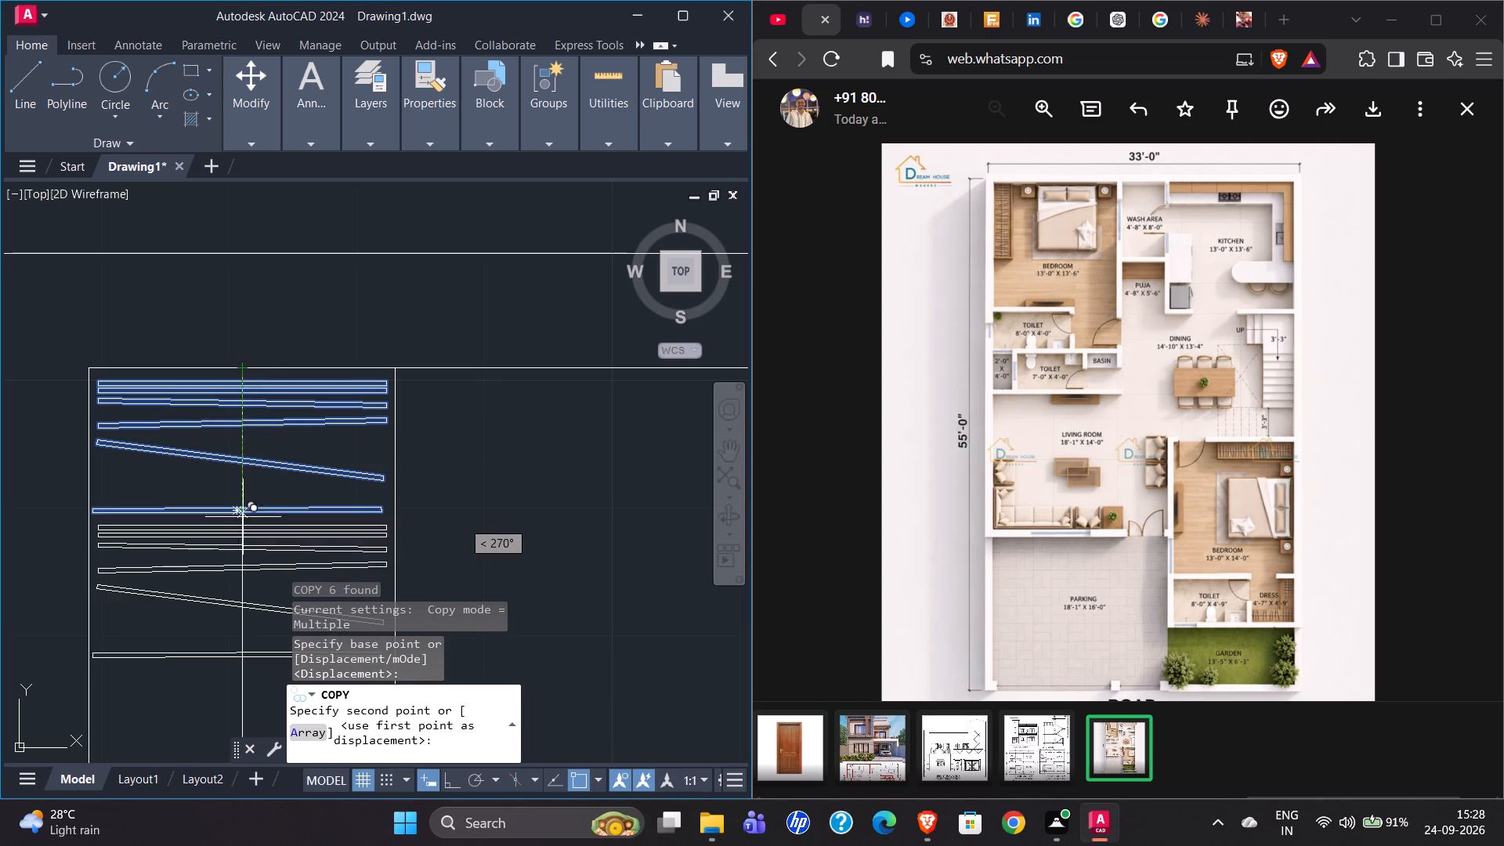
{"action": "left_click", "coordinate": [454, 786]}
{"action": "scroll", "coordinate": [273, 295], "scroll_direction": "down", "scroll_amount": 1}
{"action": "scroll", "coordinate": [249, 437], "scroll_direction": "up", "scroll_amount": 5}
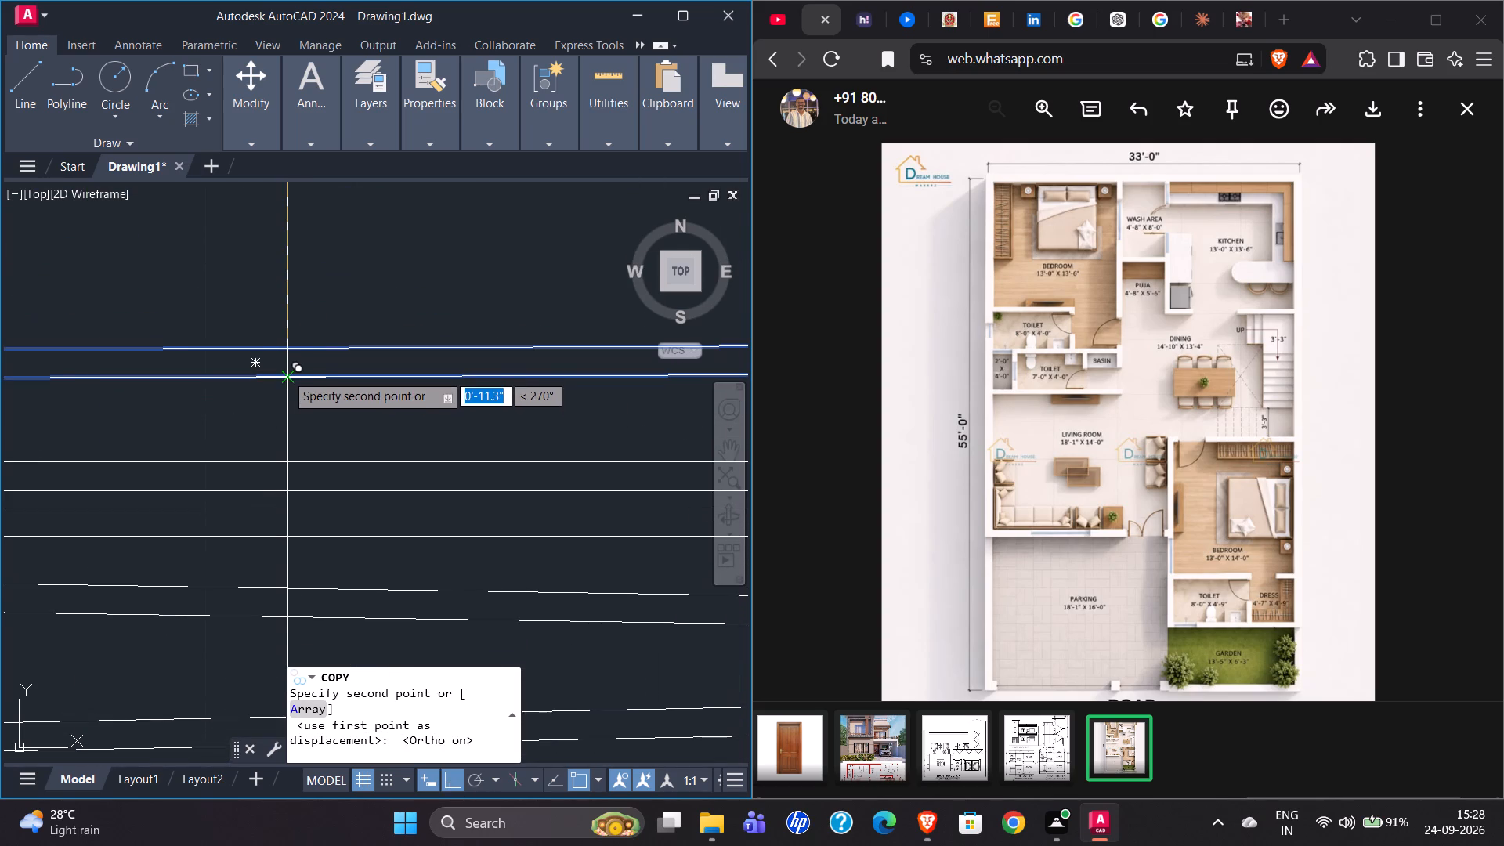
{"action": "left_click", "coordinate": [286, 378]}
Place three more copies of the six-hanger set successively southward along the wardrobe's centre line, the first about 1'-10.7" from the base point.
{"action": "scroll", "coordinate": [306, 269], "scroll_direction": "down", "scroll_amount": 4}
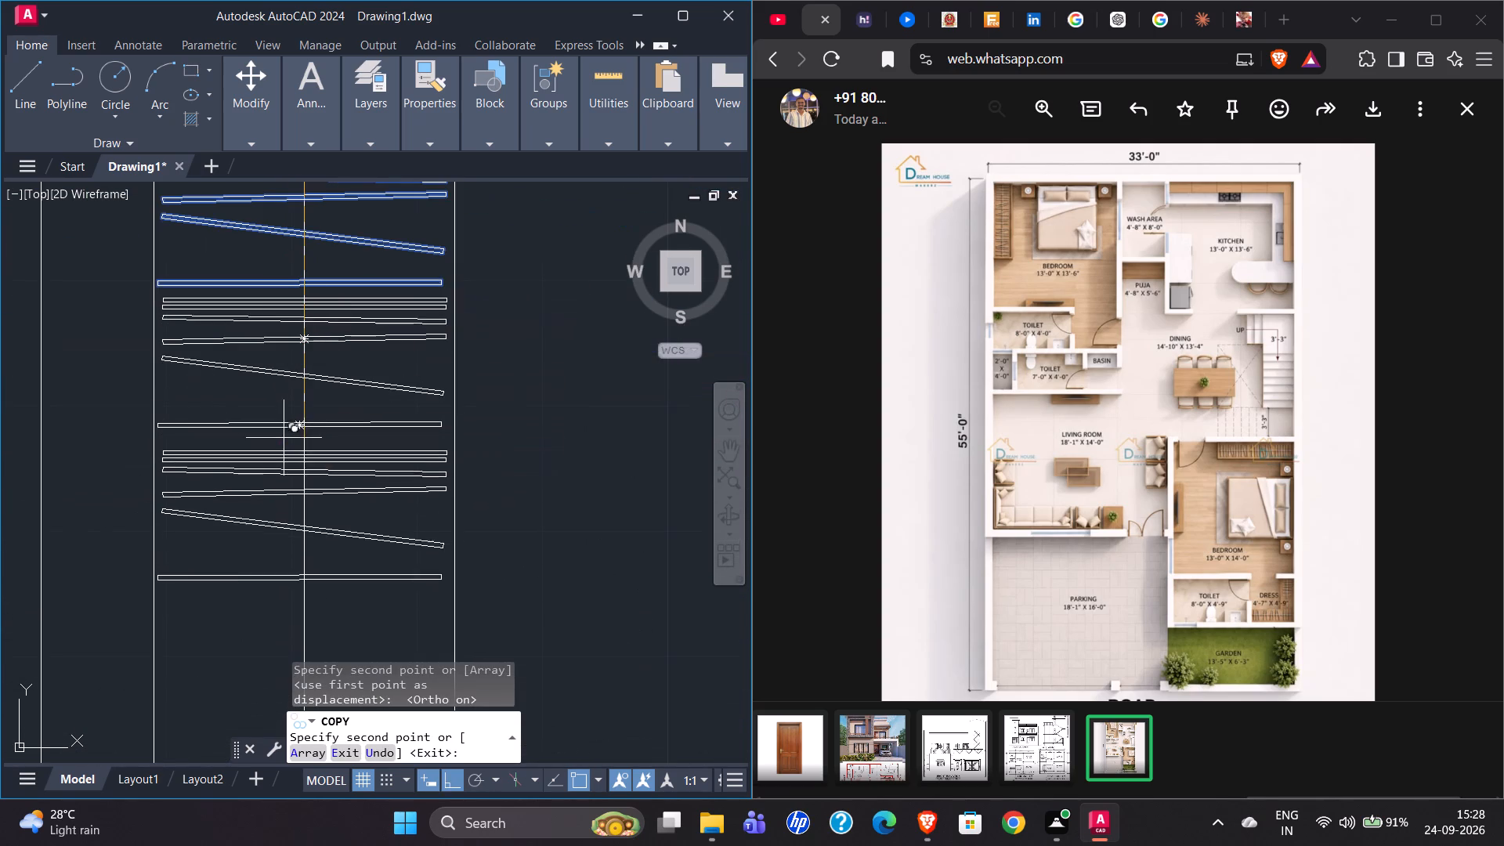
{"action": "scroll", "coordinate": [305, 440], "scroll_direction": "up", "scroll_amount": 3}
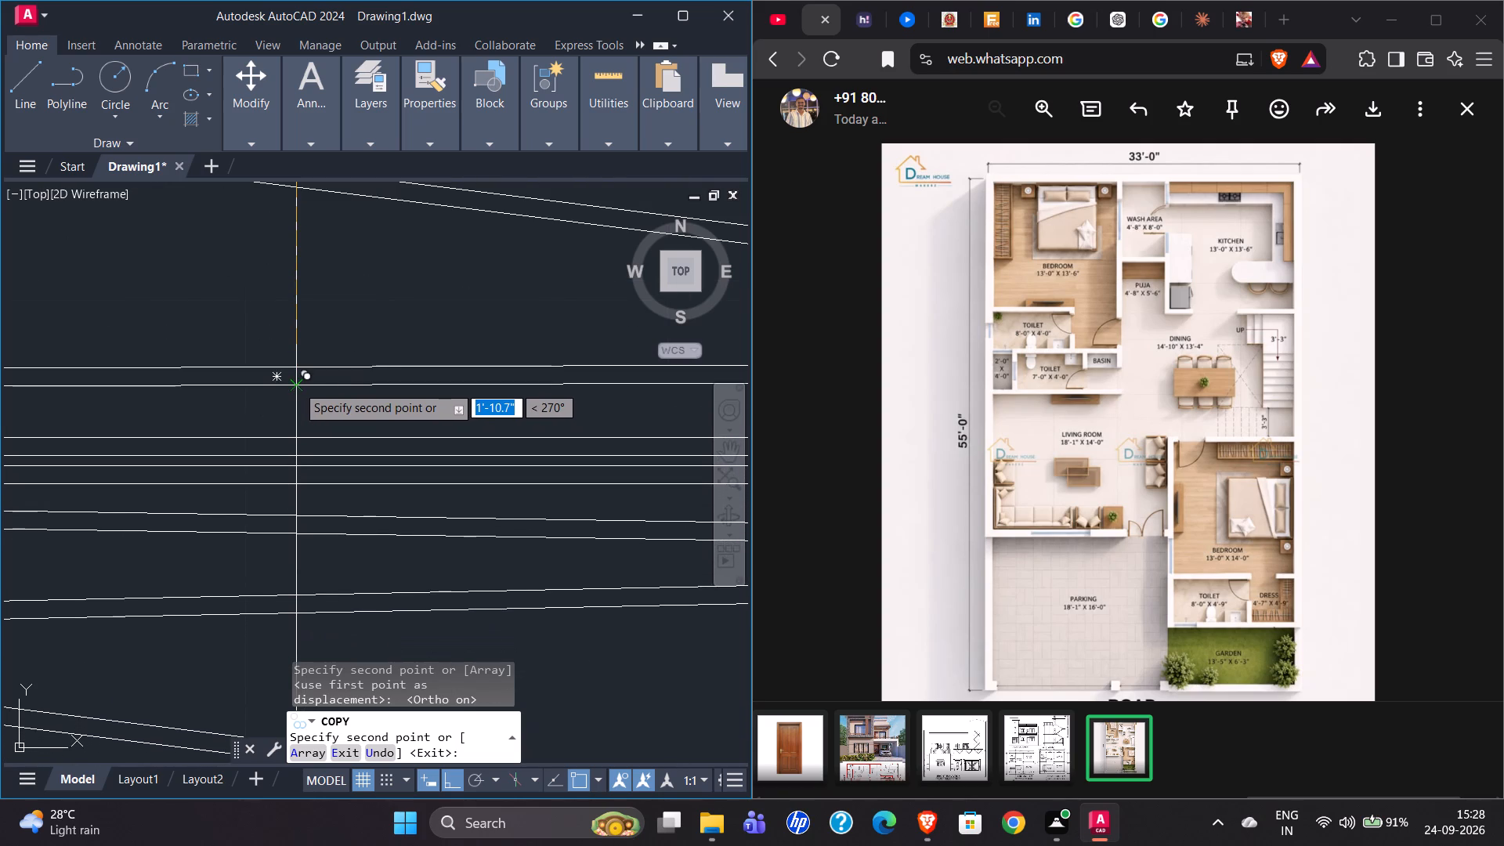
{"action": "left_click", "coordinate": [297, 390]}
{"action": "scroll", "coordinate": [291, 308], "scroll_direction": "down", "scroll_amount": 2}
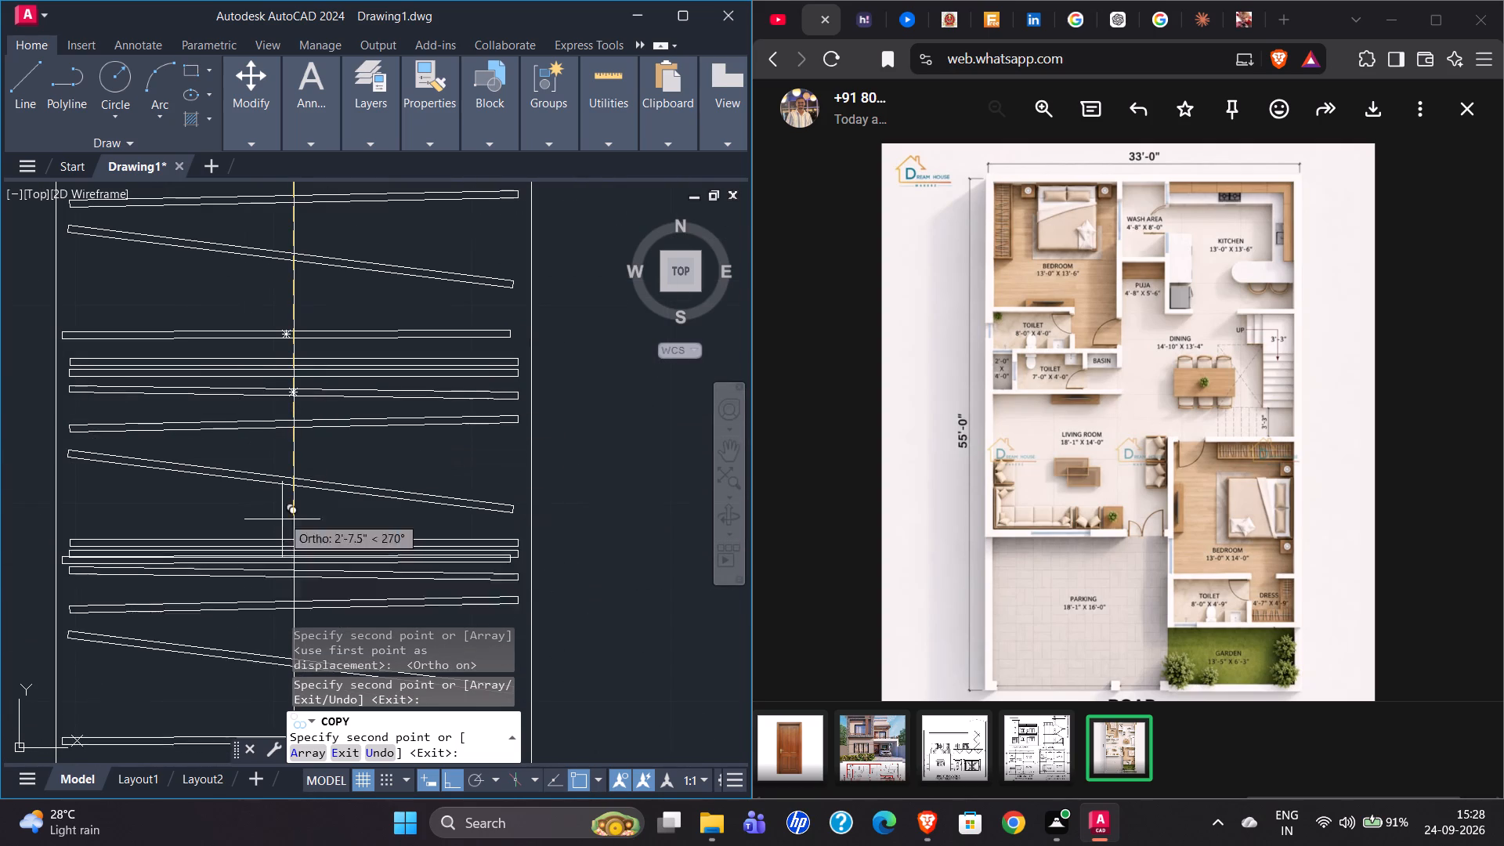
{"action": "scroll", "coordinate": [261, 319], "scroll_direction": "down", "scroll_amount": 3}
{"action": "scroll", "coordinate": [233, 367], "scroll_direction": "up", "scroll_amount": 2}
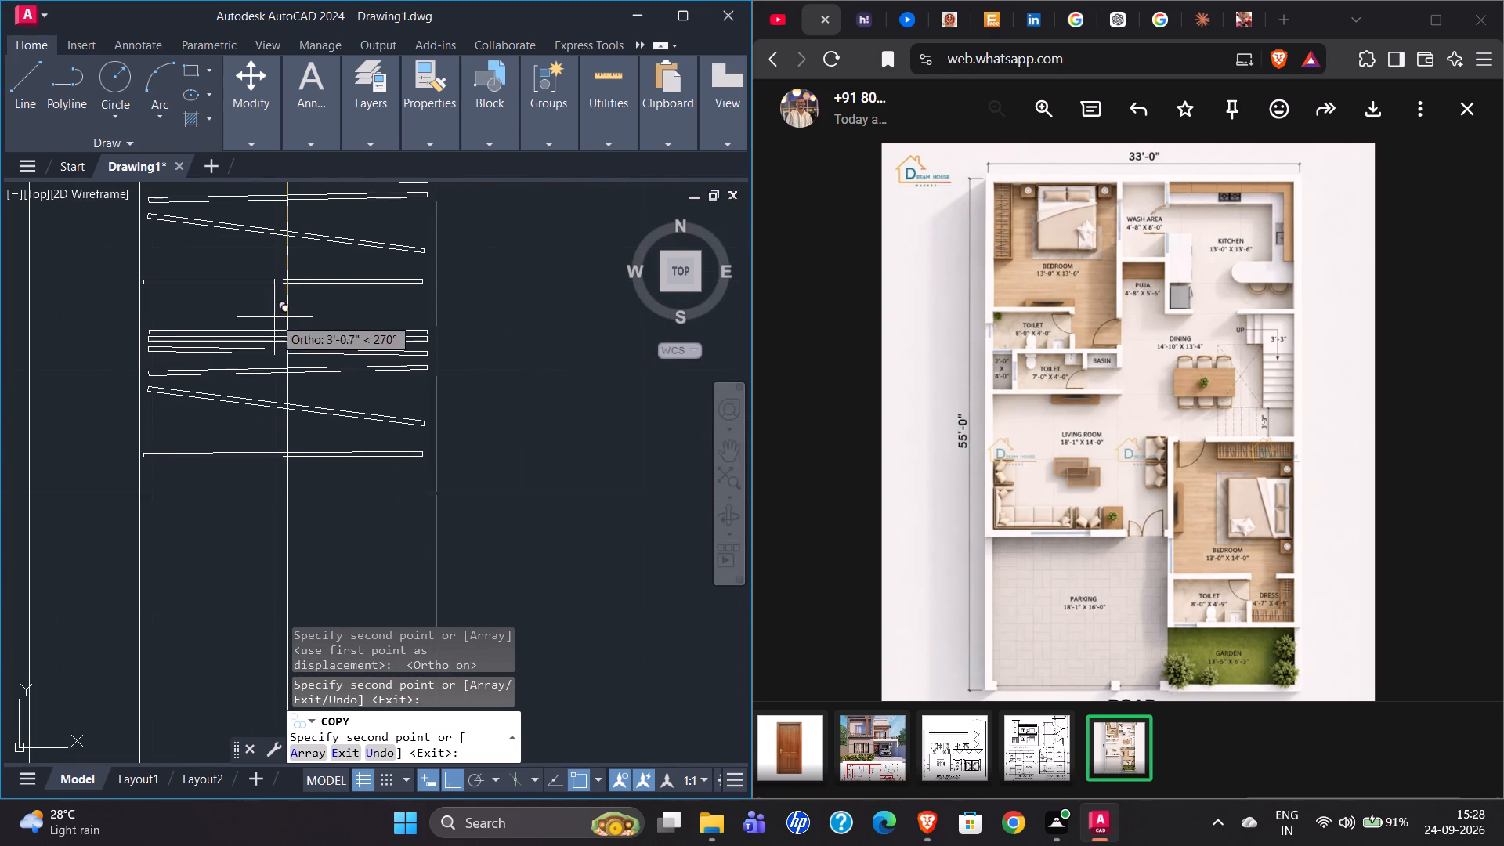
{"action": "scroll", "coordinate": [286, 290], "scroll_direction": "up", "scroll_amount": 4}
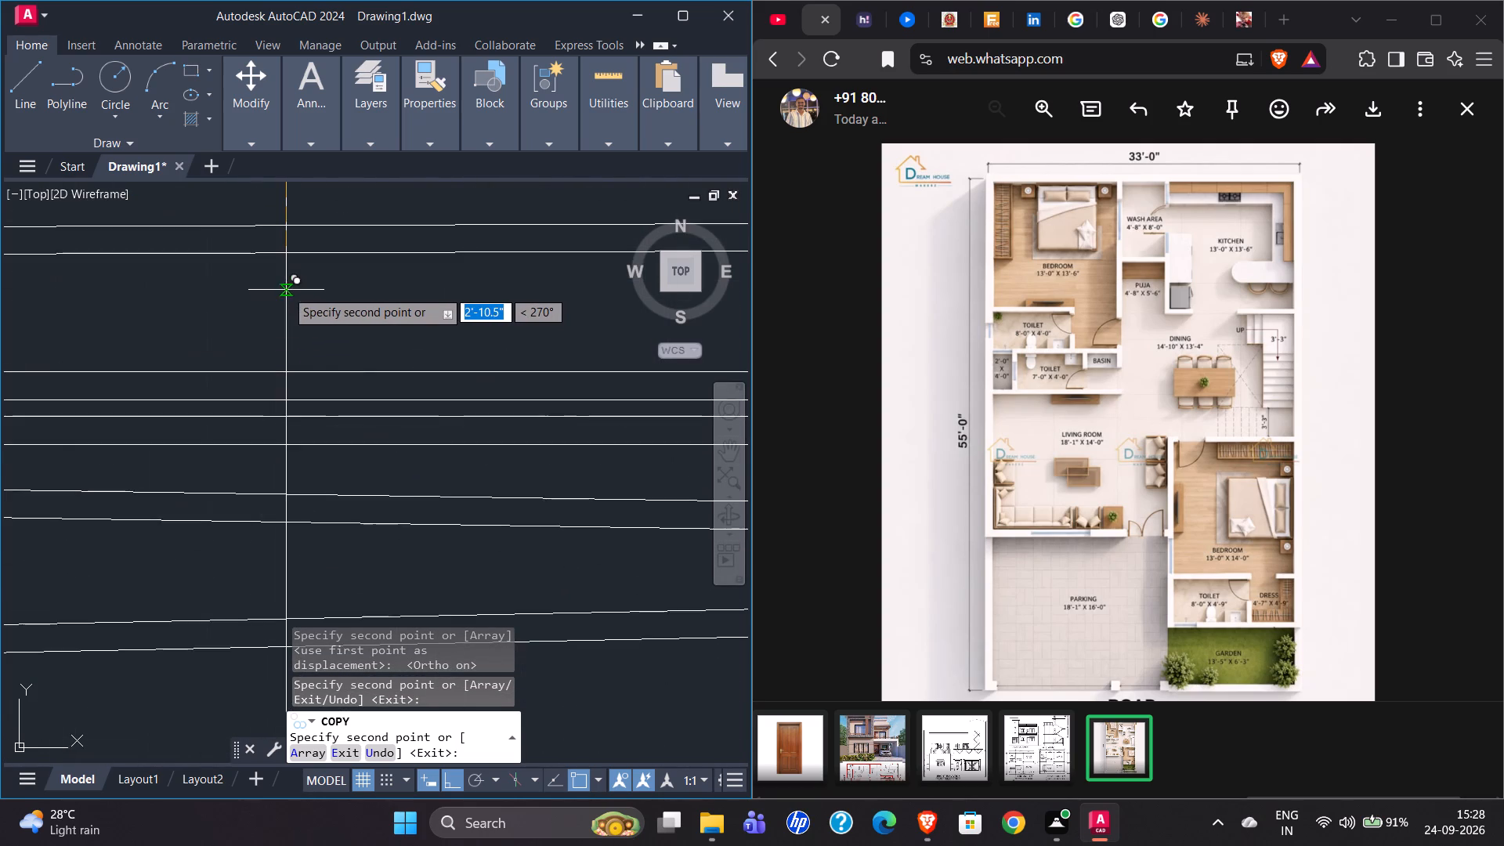
{"action": "left_click", "coordinate": [284, 258]}
{"action": "scroll", "coordinate": [266, 301], "scroll_direction": "down", "scroll_amount": 4}
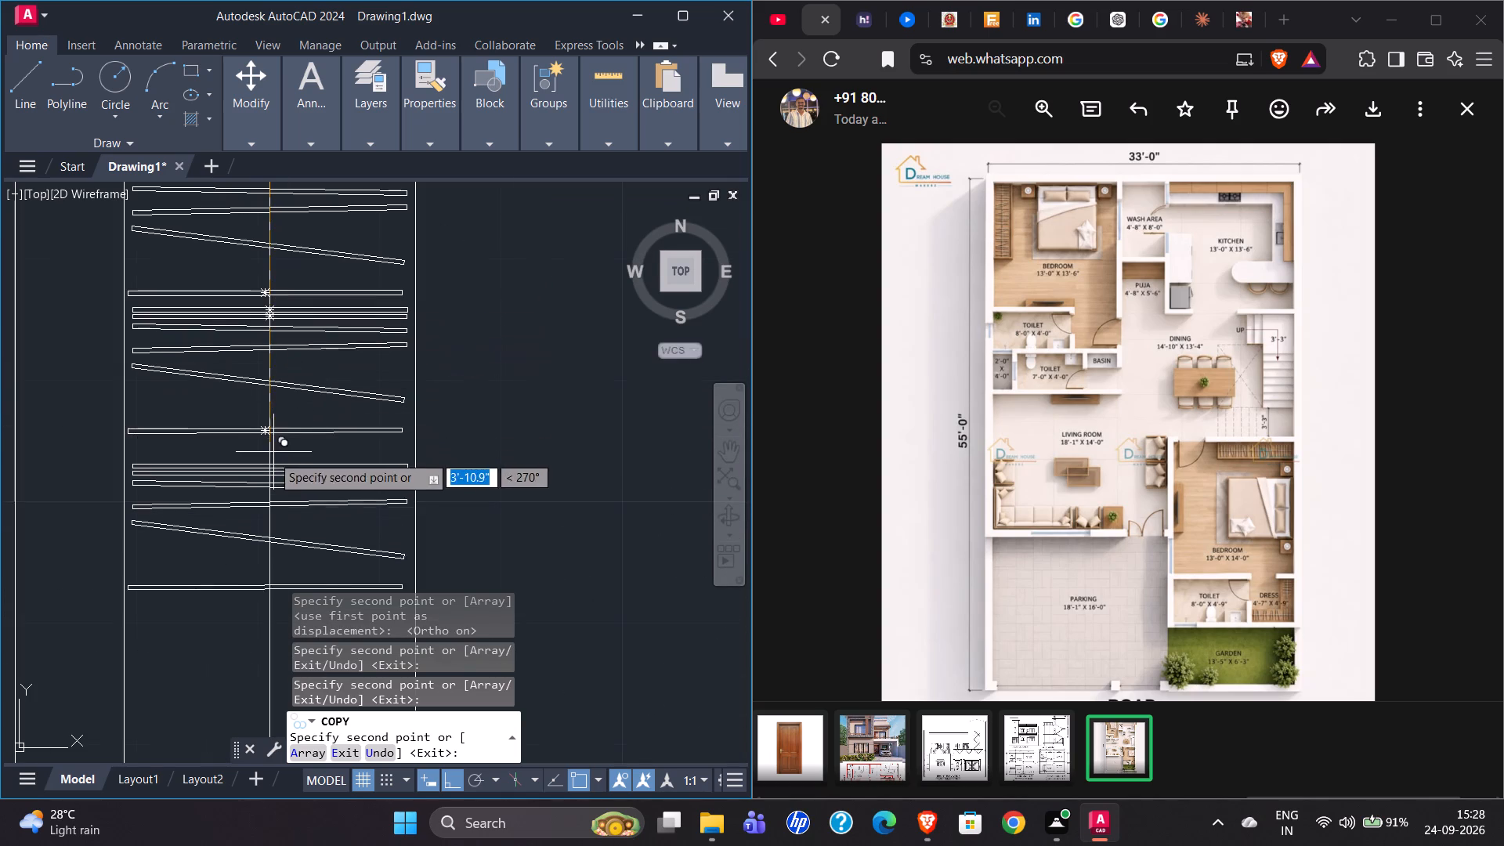
{"action": "scroll", "coordinate": [269, 457], "scroll_direction": "up", "scroll_amount": 3}
{"action": "left_click", "coordinate": [273, 369]}
Place three further copies of the six-hanger set along the centre line to fill the wardrobe to its south end, and finish copying.
{"action": "scroll", "coordinate": [258, 292], "scroll_direction": "down", "scroll_amount": 4}
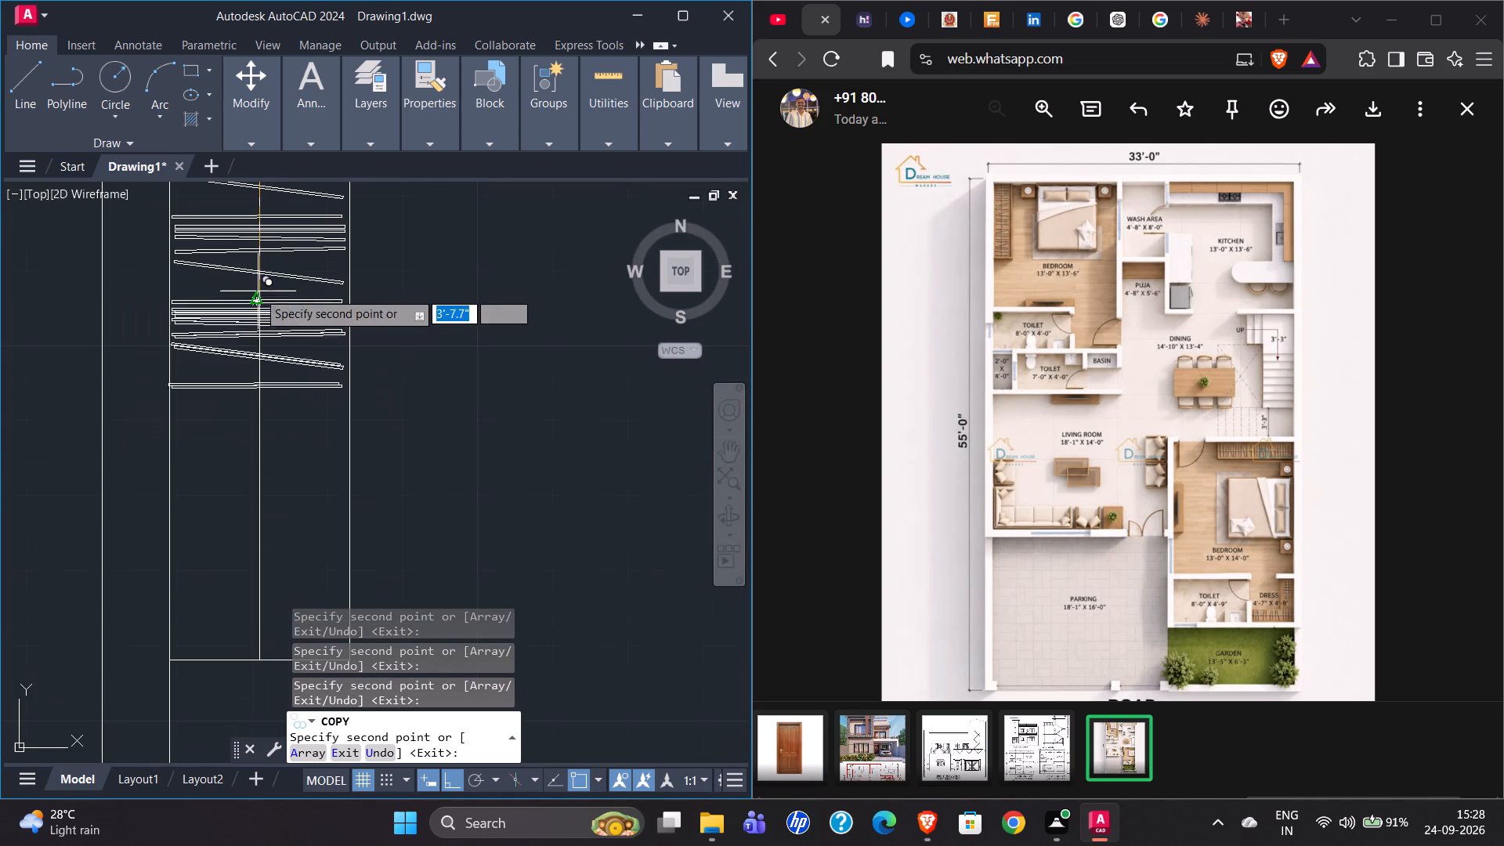
{"action": "scroll", "coordinate": [256, 410], "scroll_direction": "up", "scroll_amount": 3}
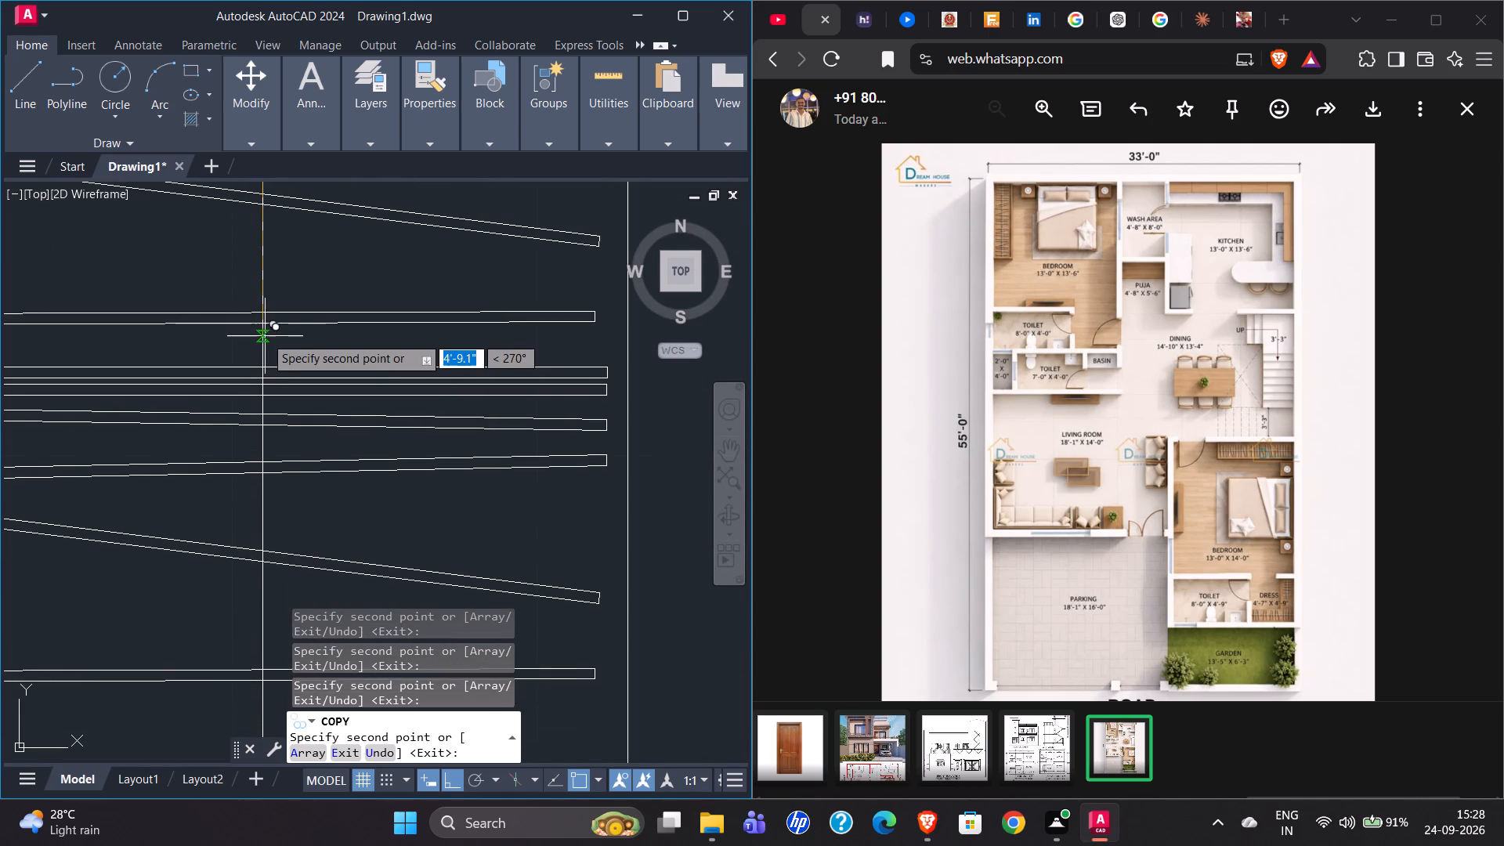
{"action": "left_click", "coordinate": [265, 327]}
{"action": "scroll", "coordinate": [261, 311], "scroll_direction": "down", "scroll_amount": 3}
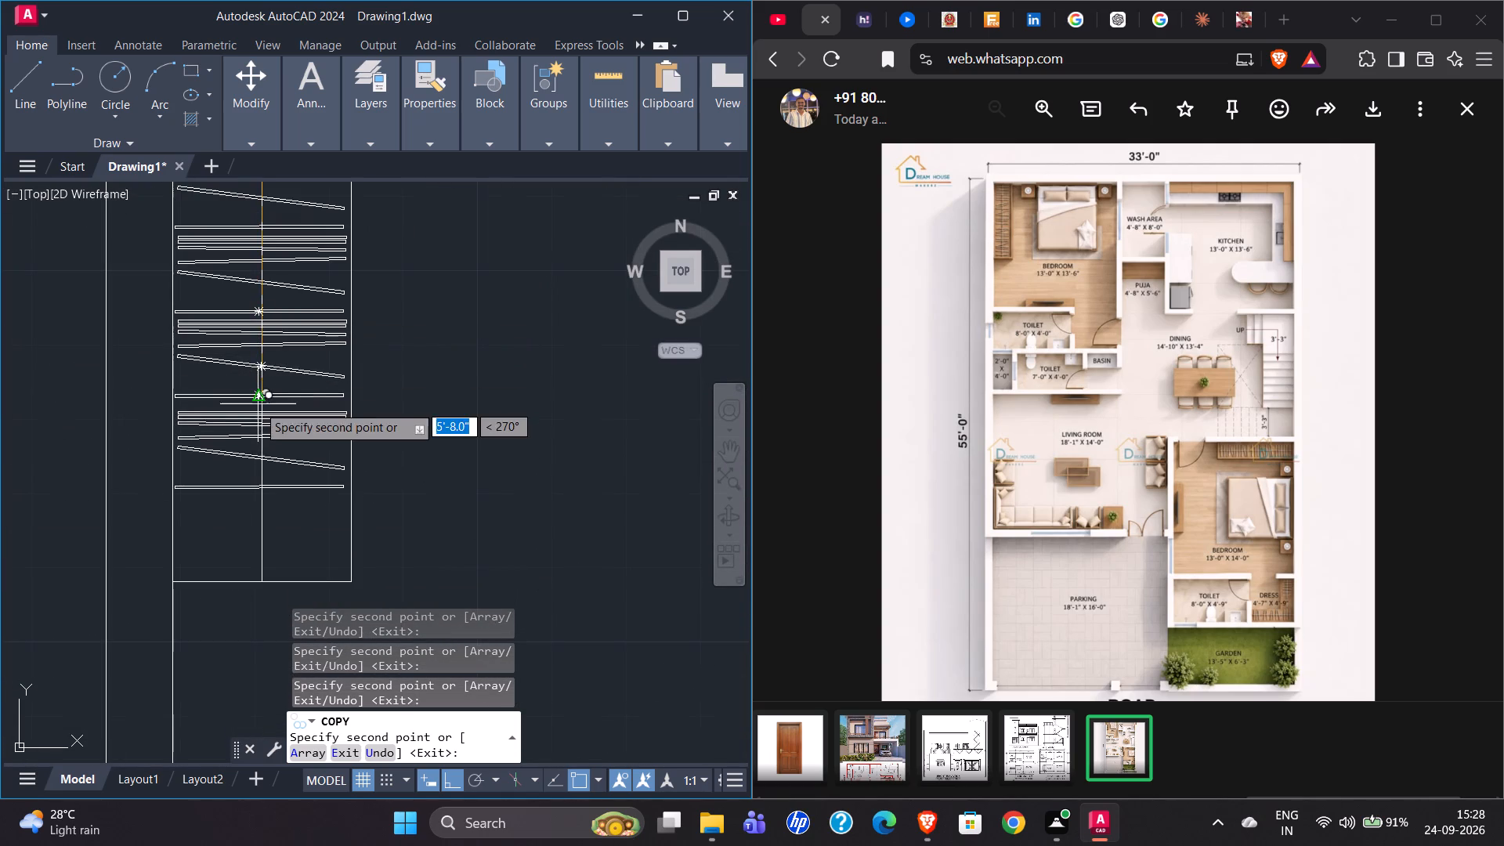
{"action": "scroll", "coordinate": [255, 400], "scroll_direction": "up", "scroll_amount": 4}
{"action": "left_click", "coordinate": [292, 379]}
{"action": "scroll", "coordinate": [240, 285], "scroll_direction": "down", "scroll_amount": 3}
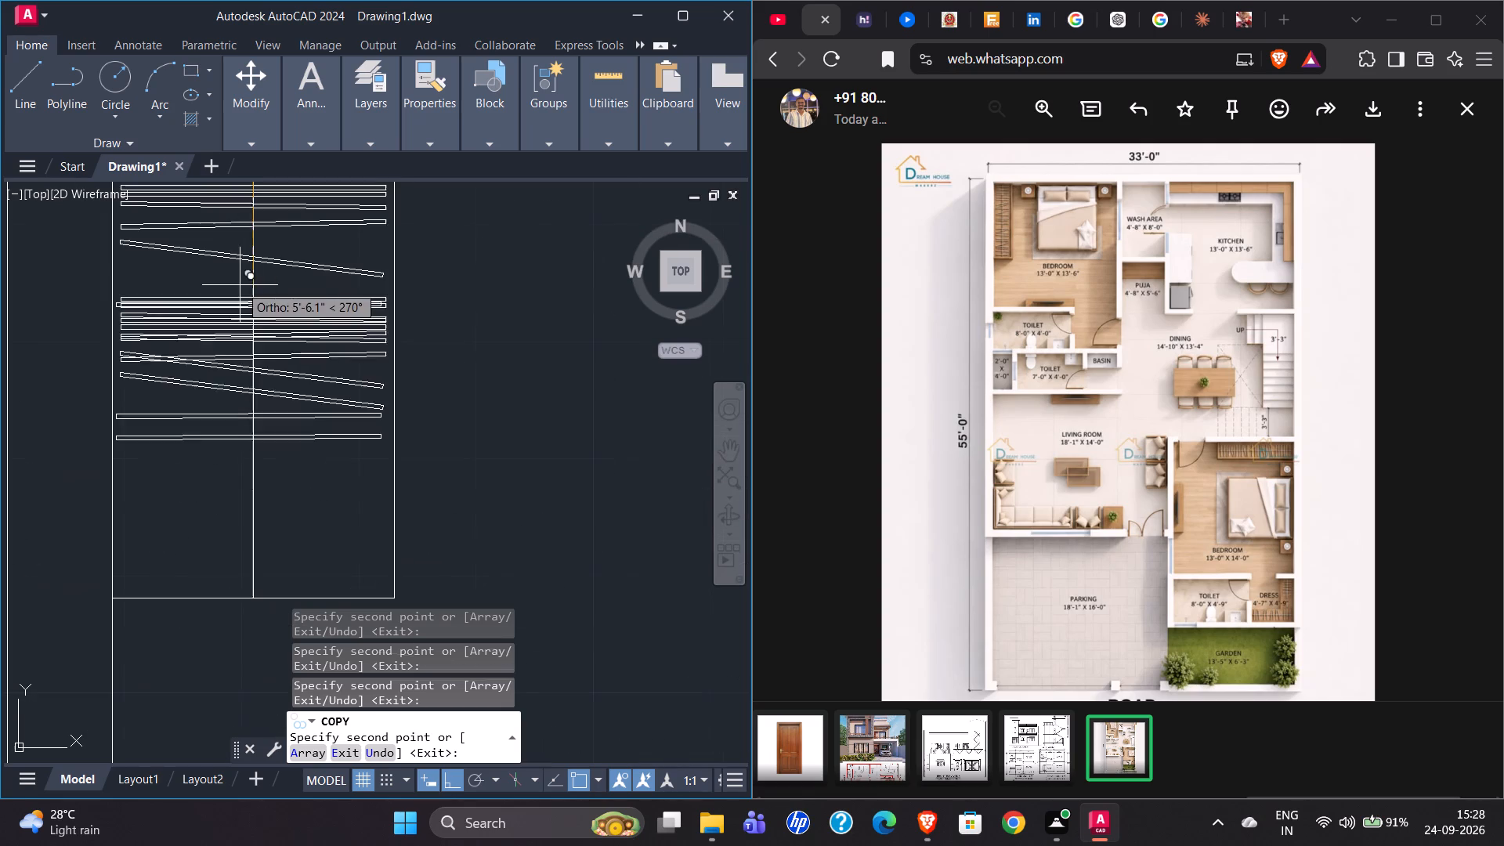
{"action": "scroll", "coordinate": [250, 443], "scroll_direction": "up", "scroll_amount": 3}
{"action": "left_click", "coordinate": [252, 431]}
{"action": "scroll", "coordinate": [241, 330], "scroll_direction": "down", "scroll_amount": 4}
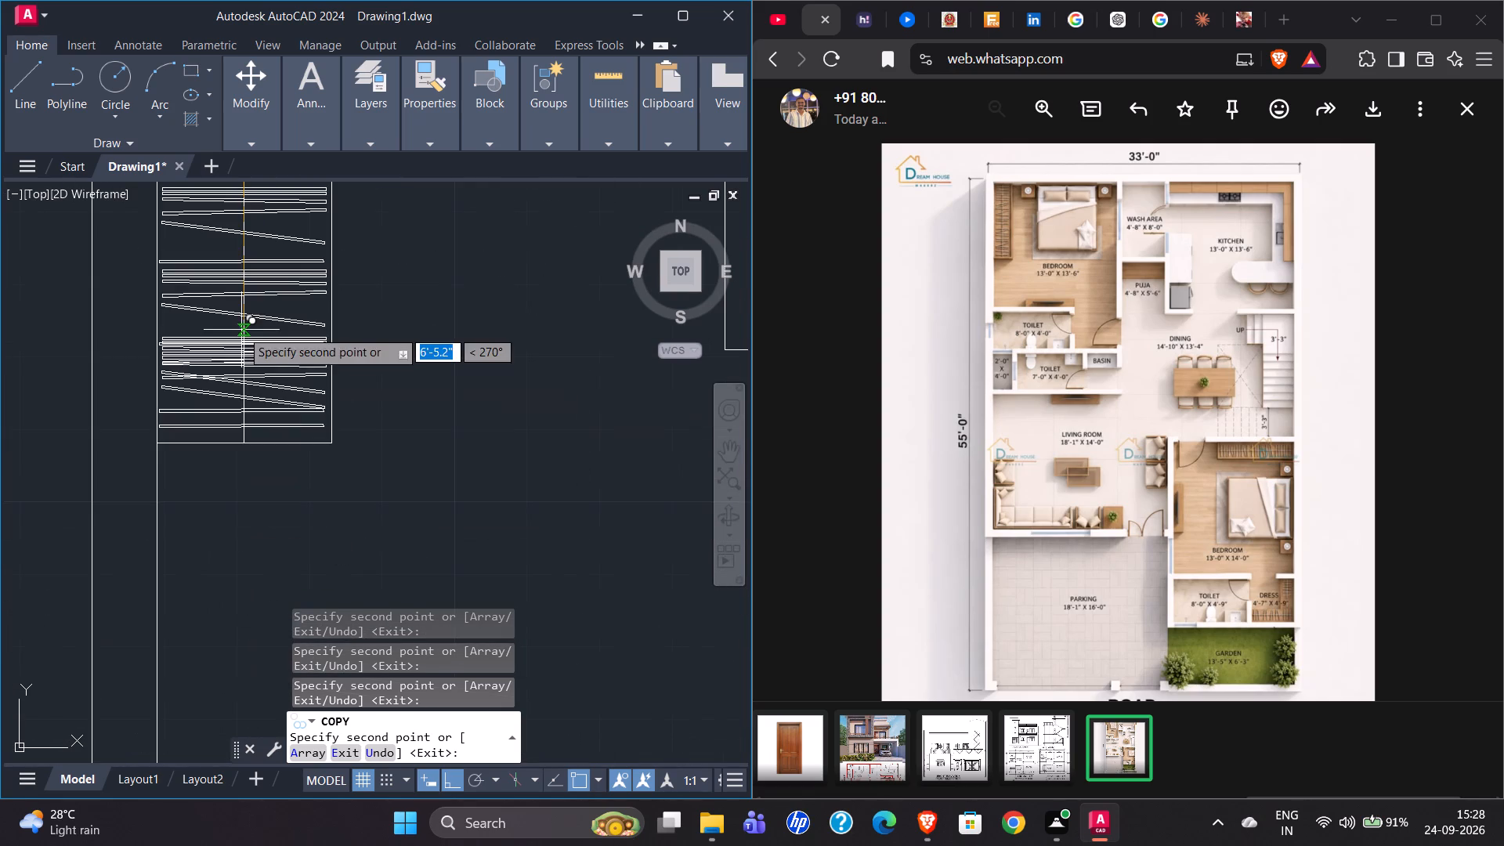
{"action": "scroll", "coordinate": [229, 454], "scroll_direction": "up", "scroll_amount": 4}
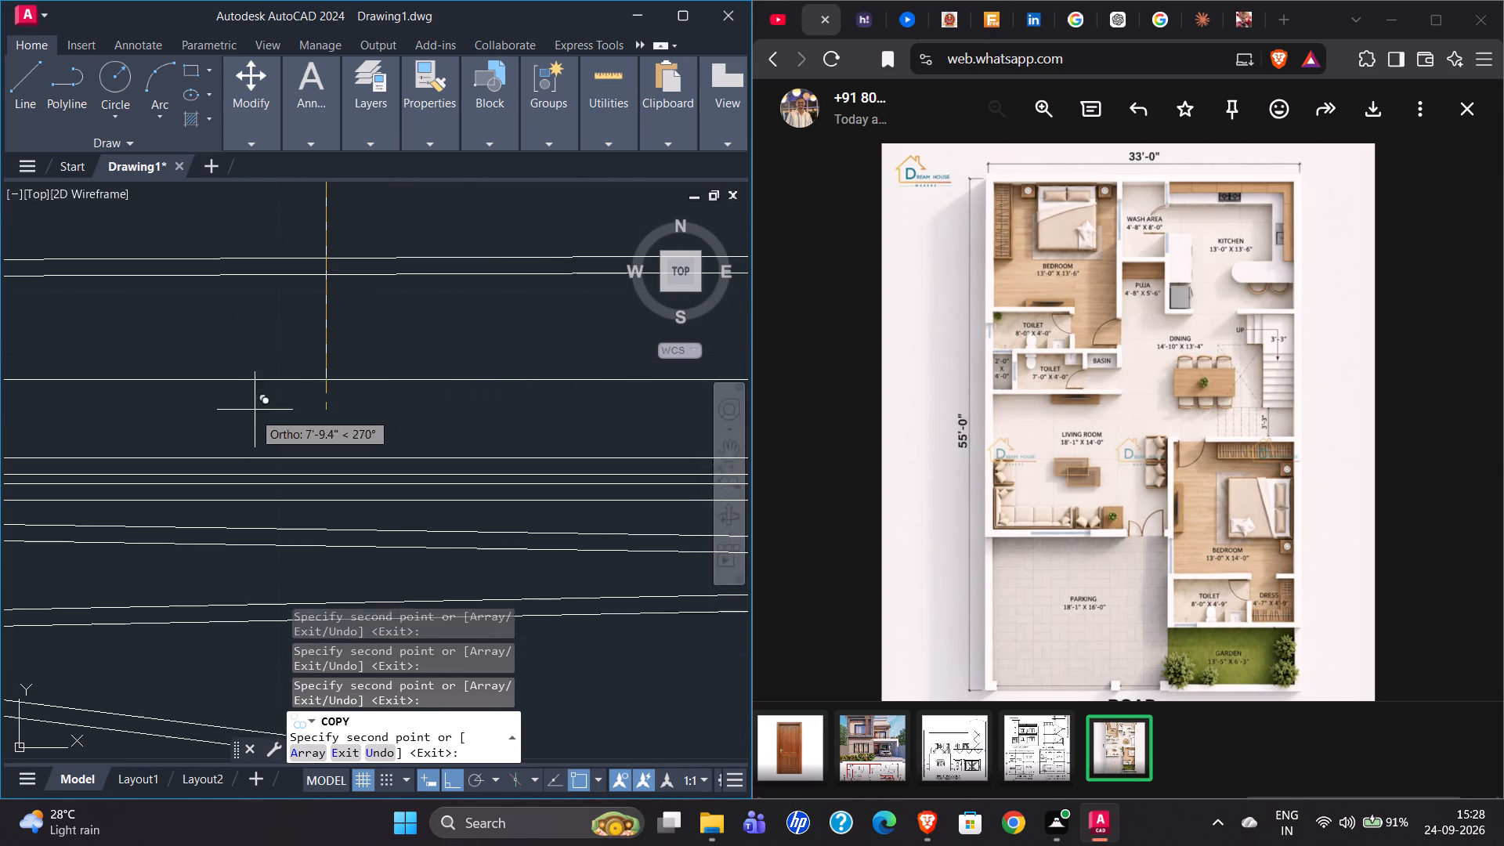
{"action": "scroll", "coordinate": [239, 456], "scroll_direction": "down", "scroll_amount": 3}
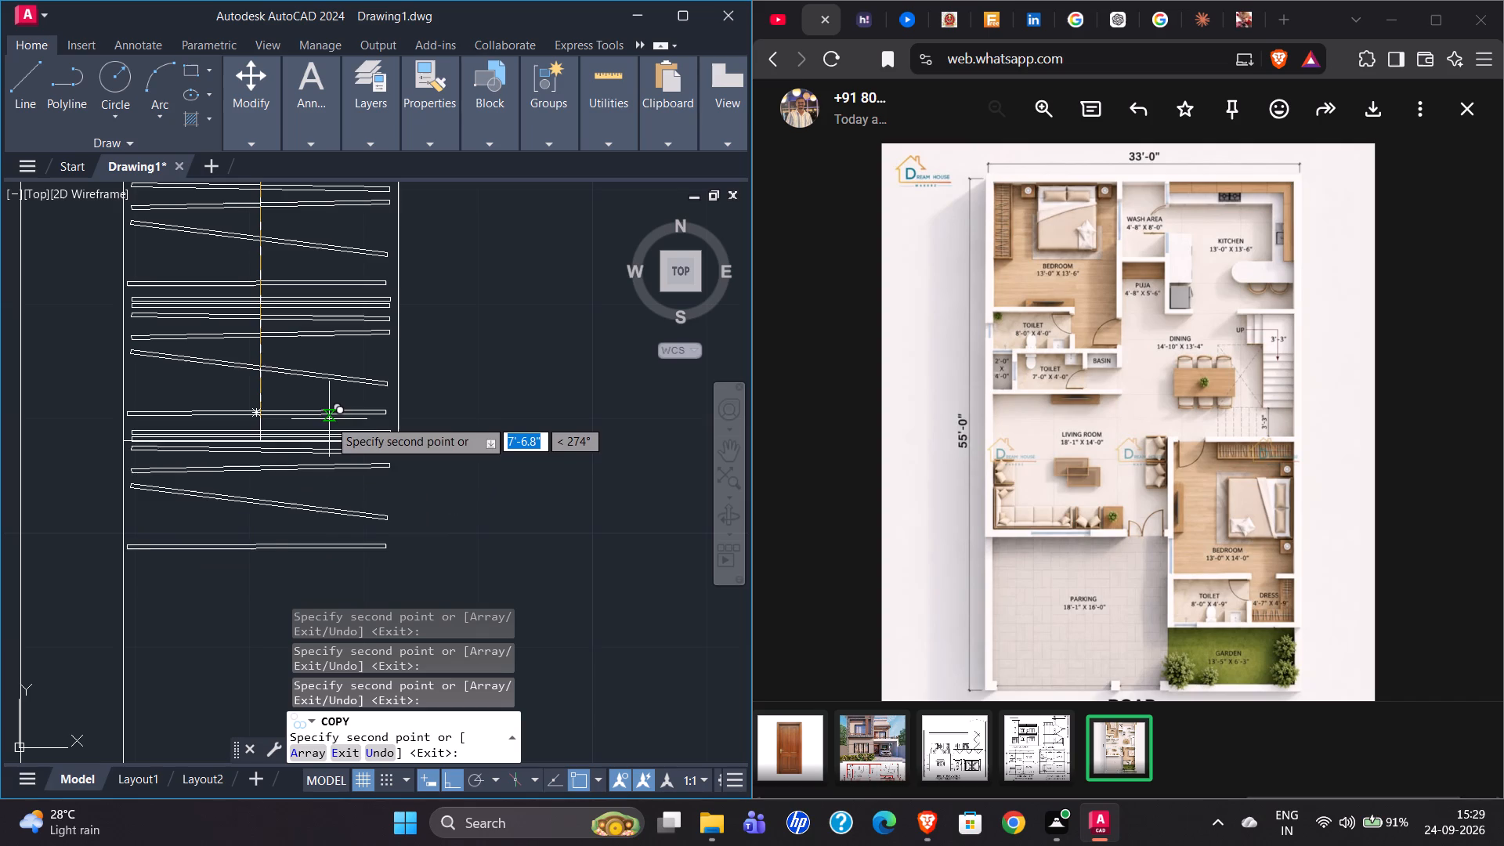
{"action": "key", "text": "Escape"}
Group the northwest bedroom's wardrobe outline, centre line and all its hangers into one object.
{"action": "scroll", "coordinate": [222, 503], "scroll_direction": "down", "scroll_amount": 4}
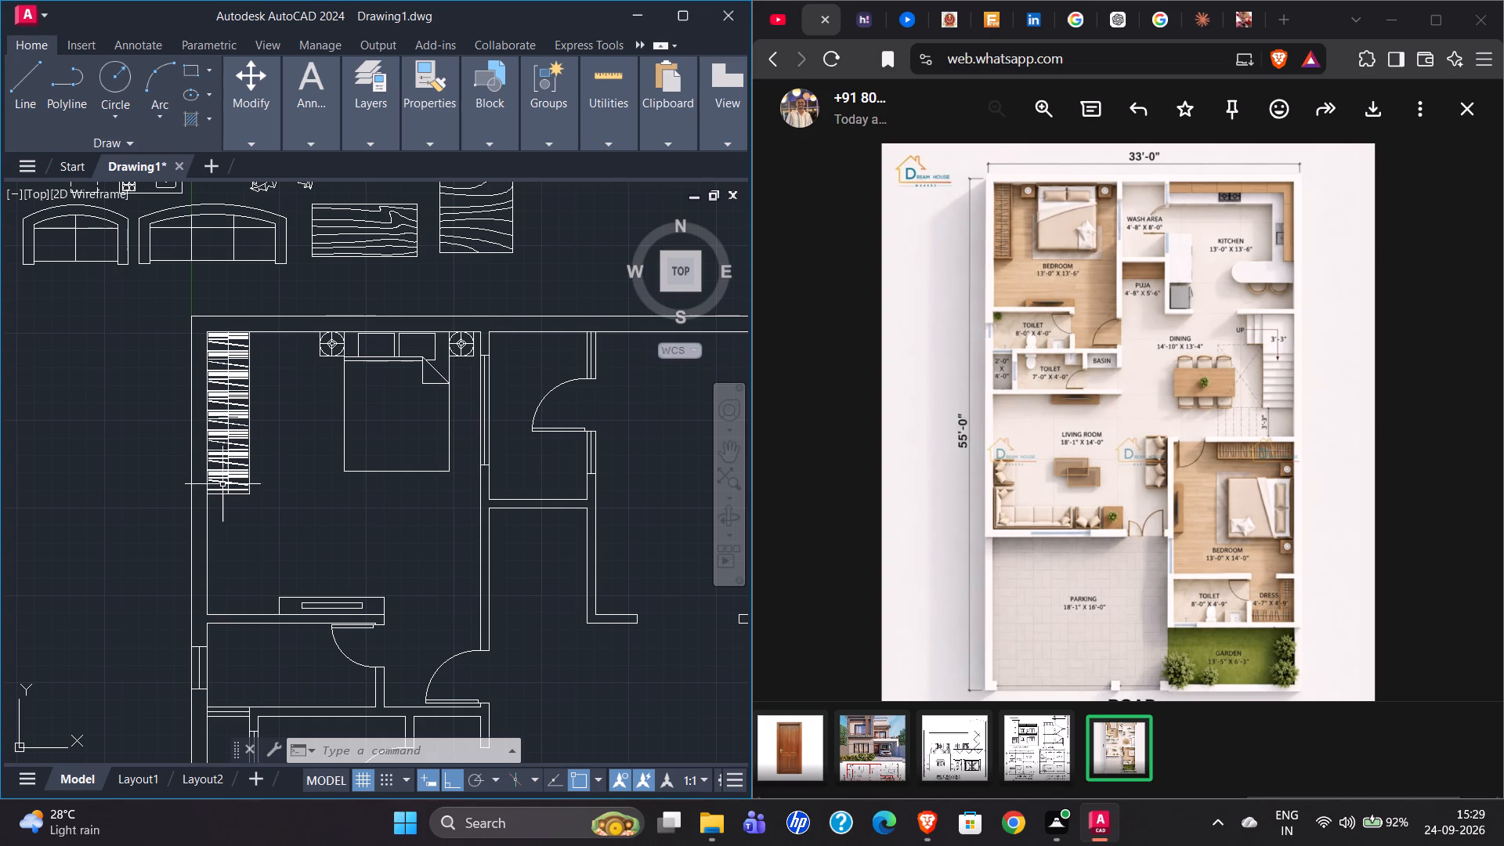
{"action": "scroll", "coordinate": [222, 491], "scroll_direction": "up", "scroll_amount": 3}
{"action": "scroll", "coordinate": [88, 503], "scroll_direction": "down", "scroll_amount": 2}
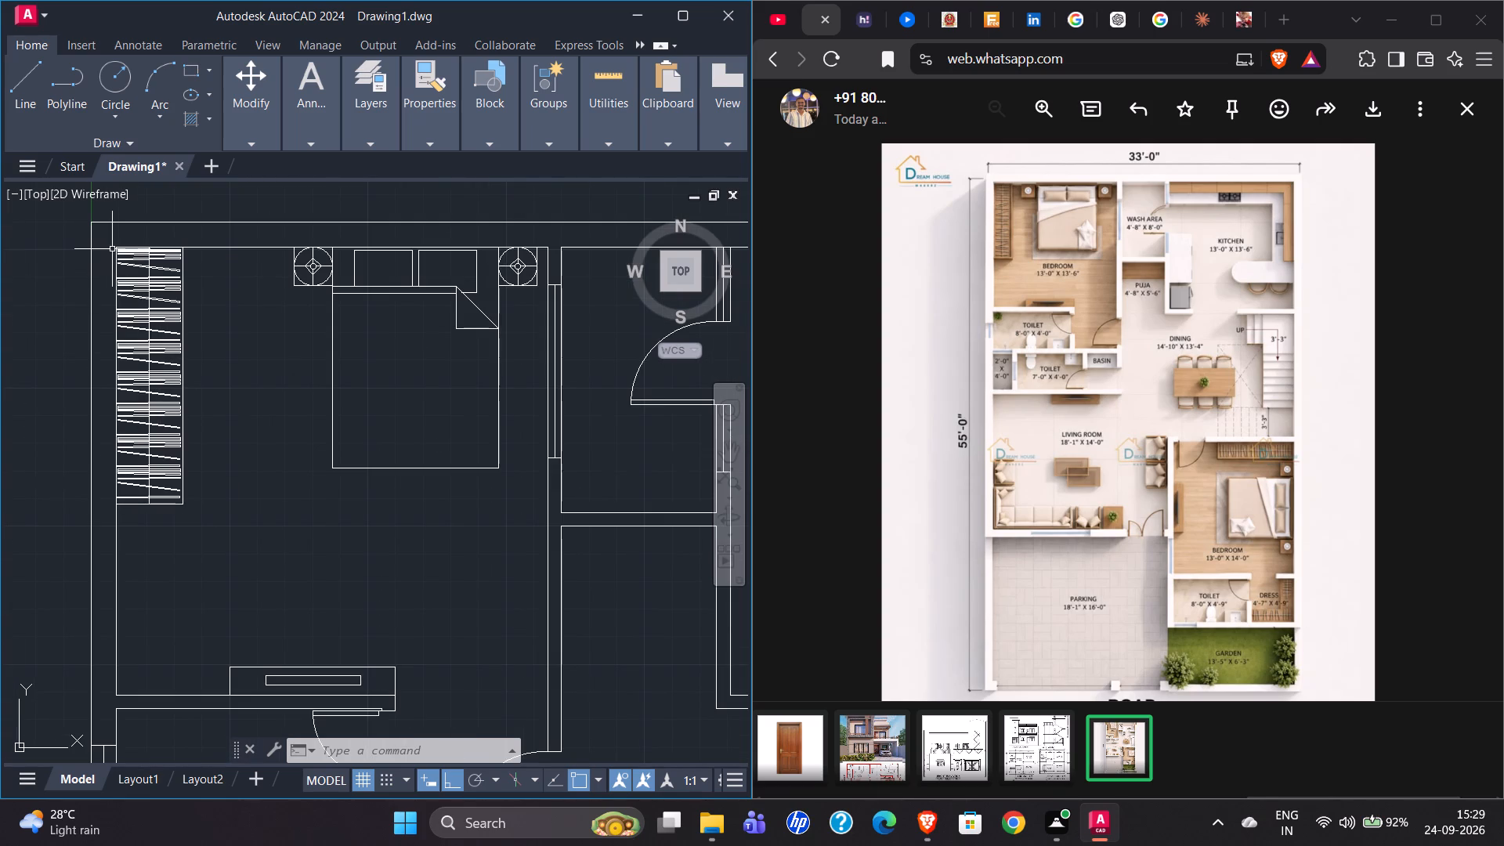
{"action": "left_click", "coordinate": [98, 238]}
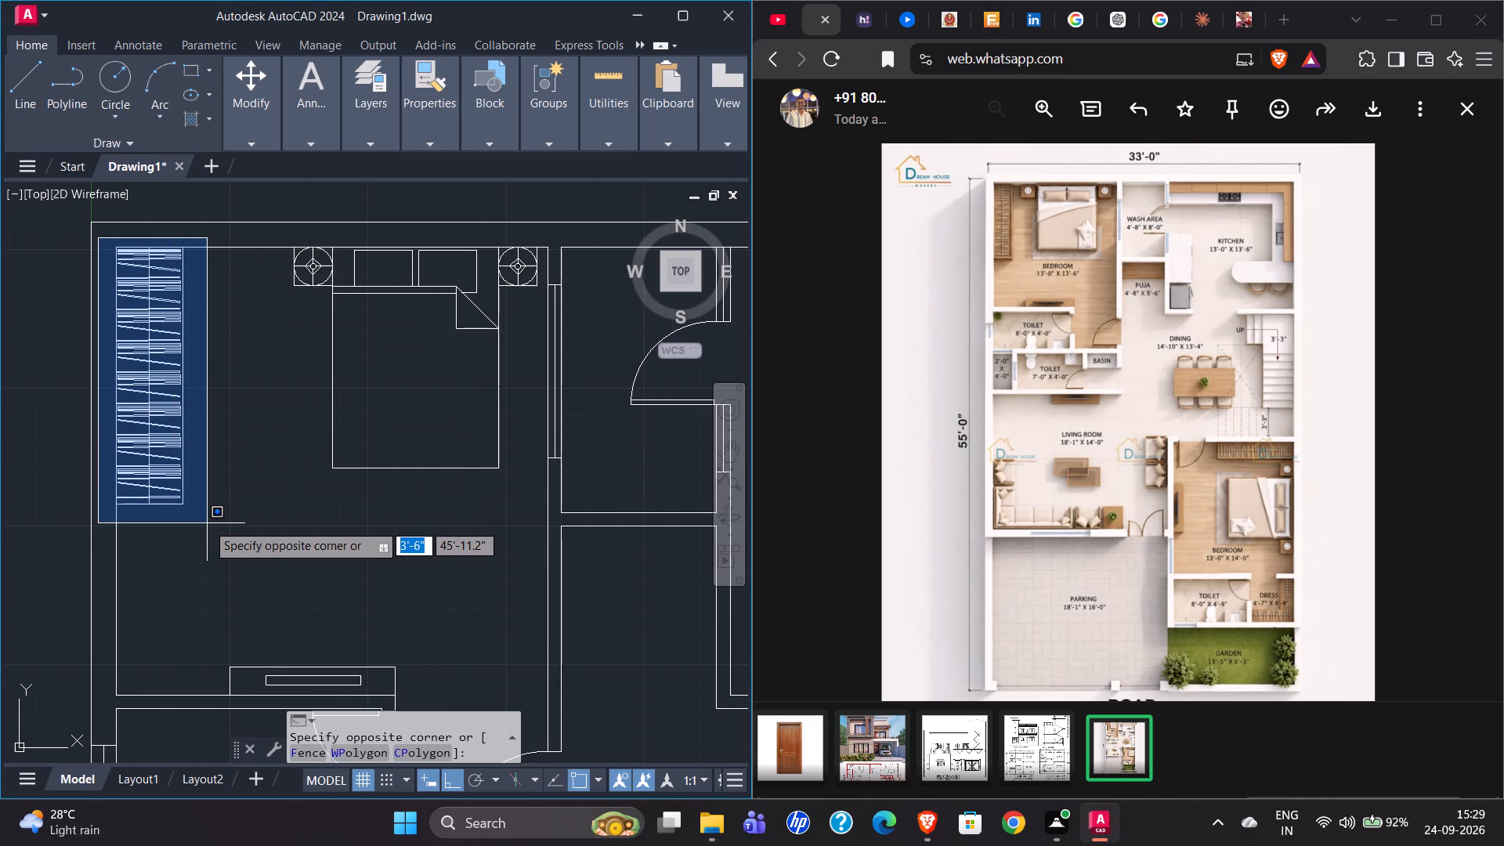
{"action": "left_click", "coordinate": [207, 523]}
{"action": "key", "text": "g"}
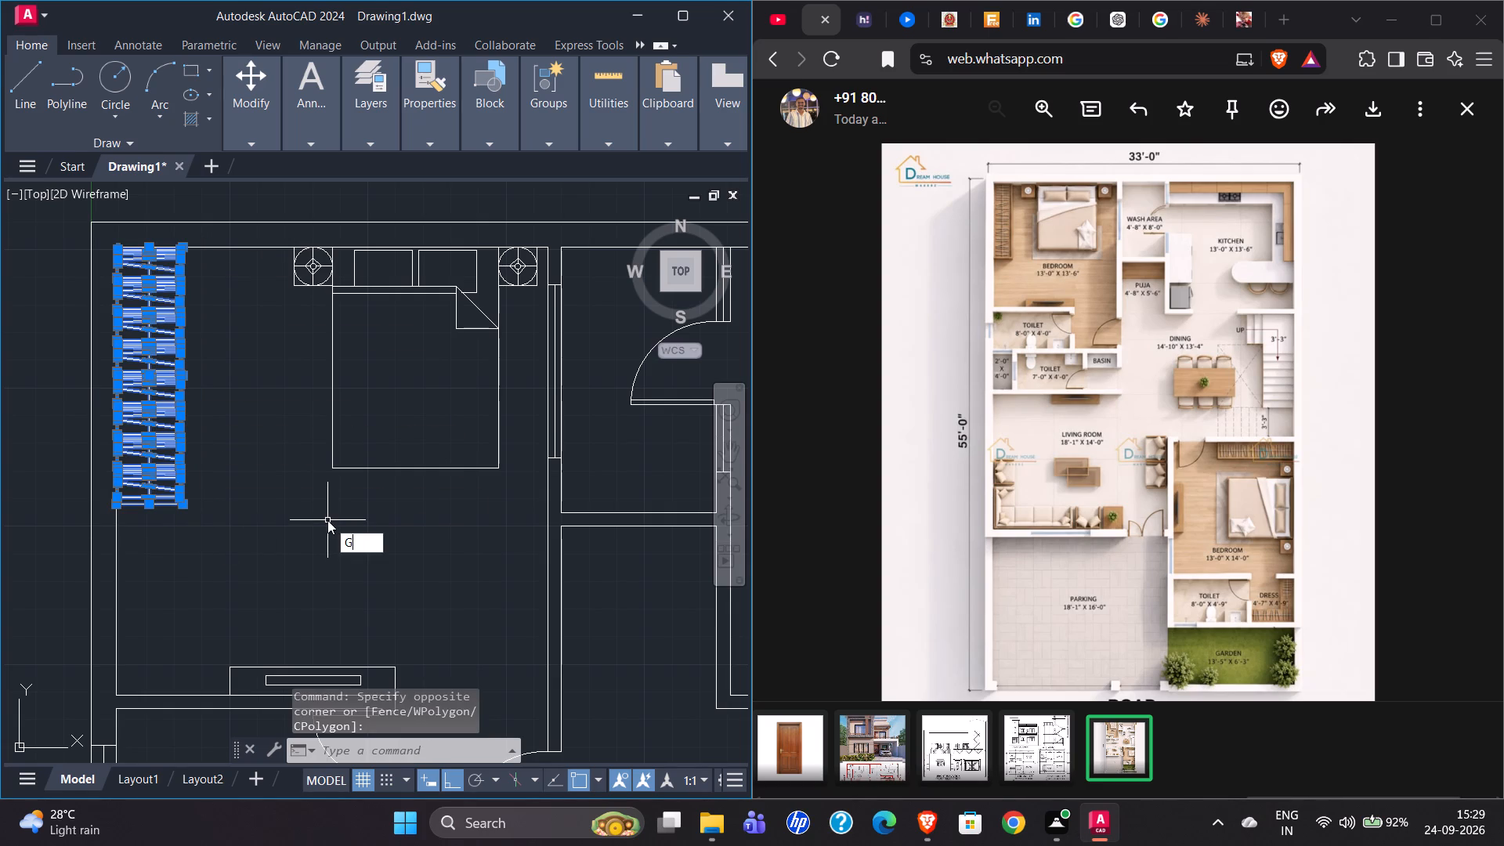
{"action": "key", "text": "Return"}
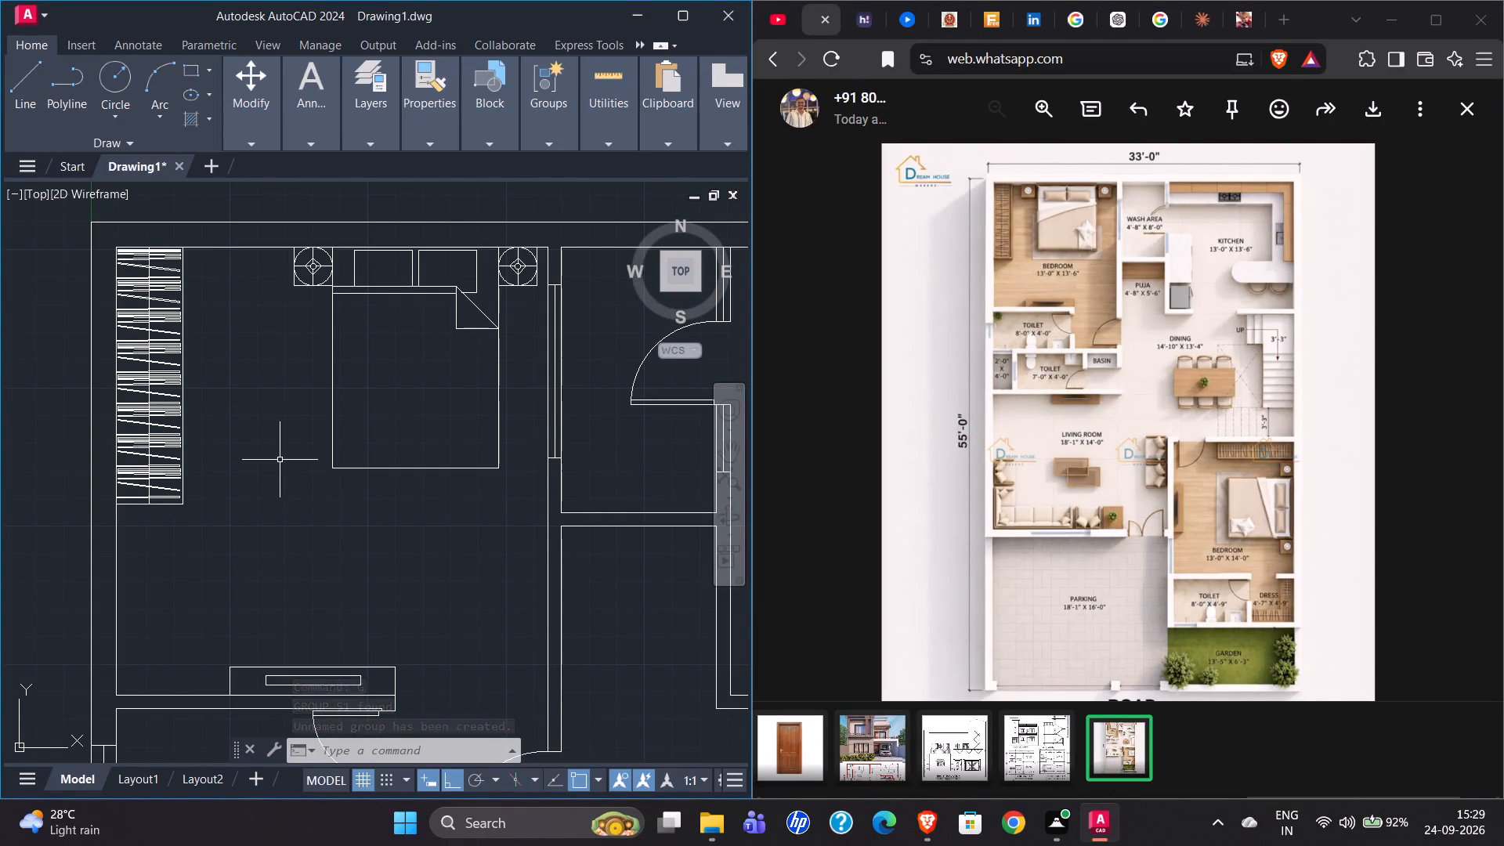
Draw the kitchen's north counter line 2' south of the inner north wall, running 13' from the wash area wall to the east wall.
{"action": "scroll", "coordinate": [248, 464], "scroll_direction": "down", "scroll_amount": 2}
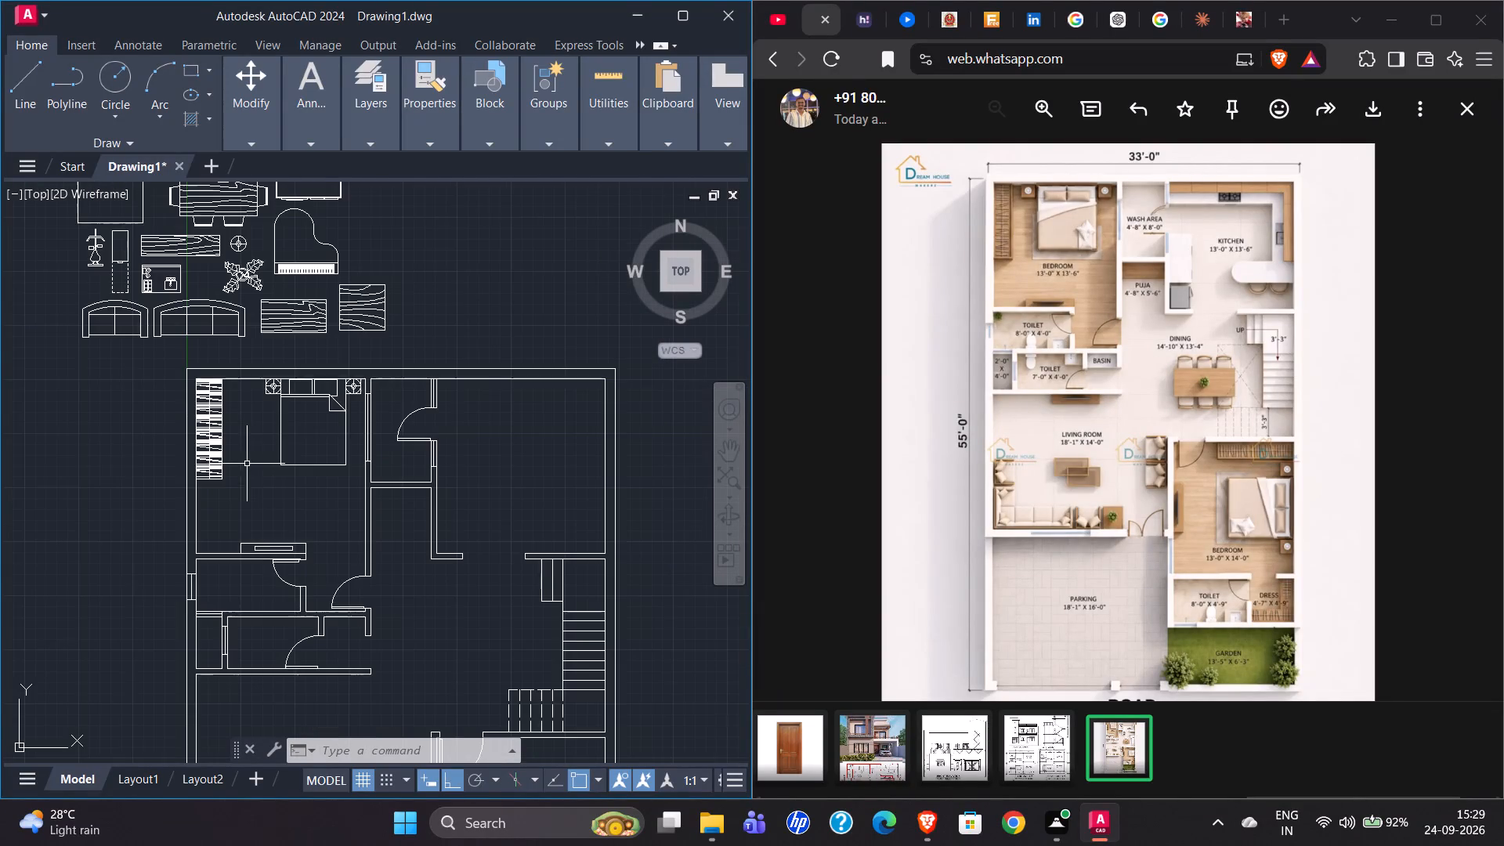
{"action": "scroll", "coordinate": [589, 396], "scroll_direction": "up", "scroll_amount": 2}
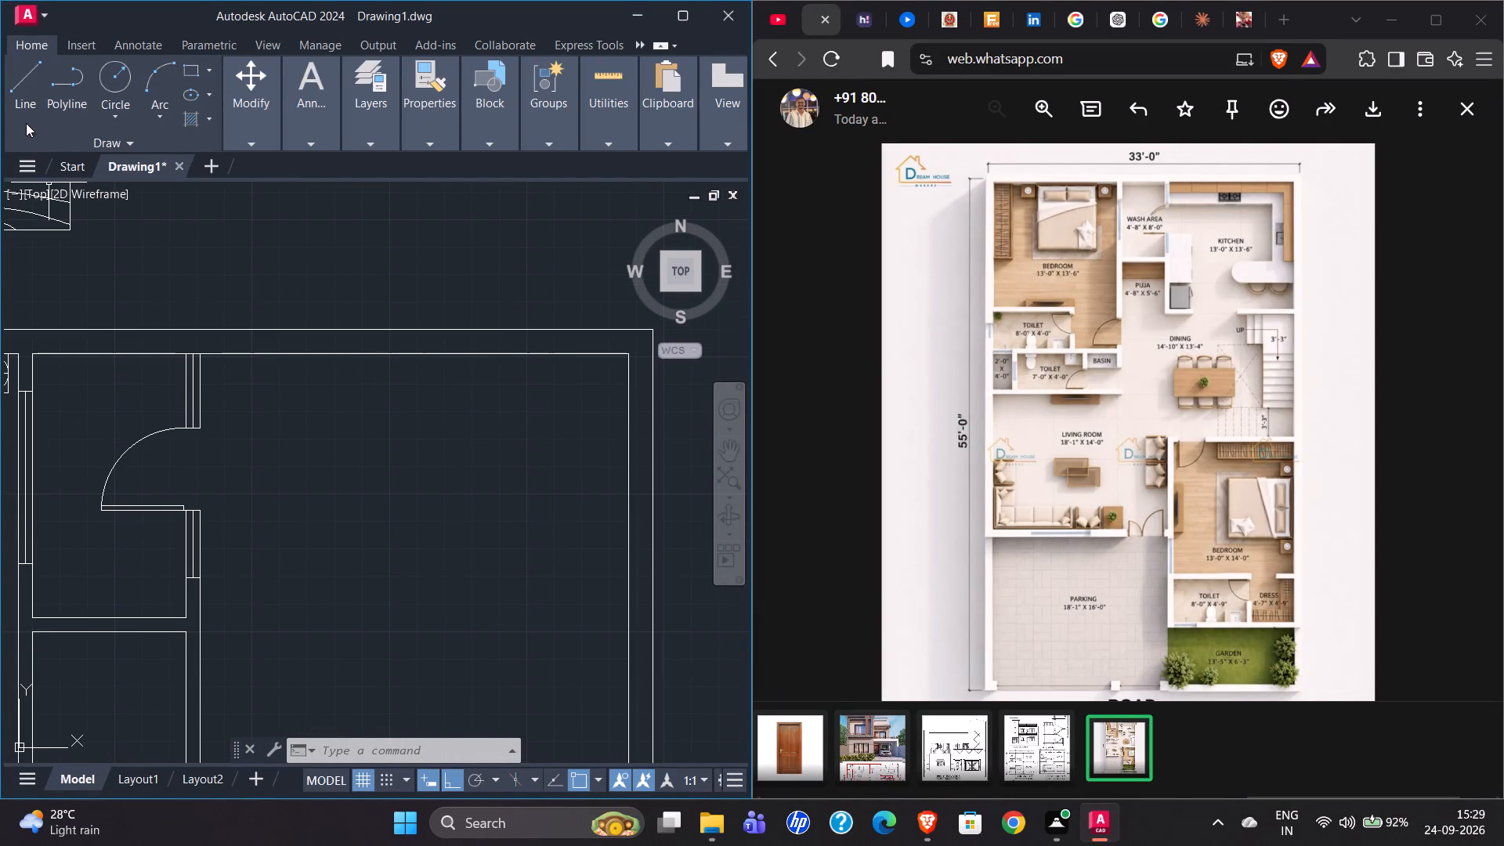
{"action": "left_click", "coordinate": [26, 101]}
{"action": "type", "text": "TK"}
{"action": "key", "text": "Return"}
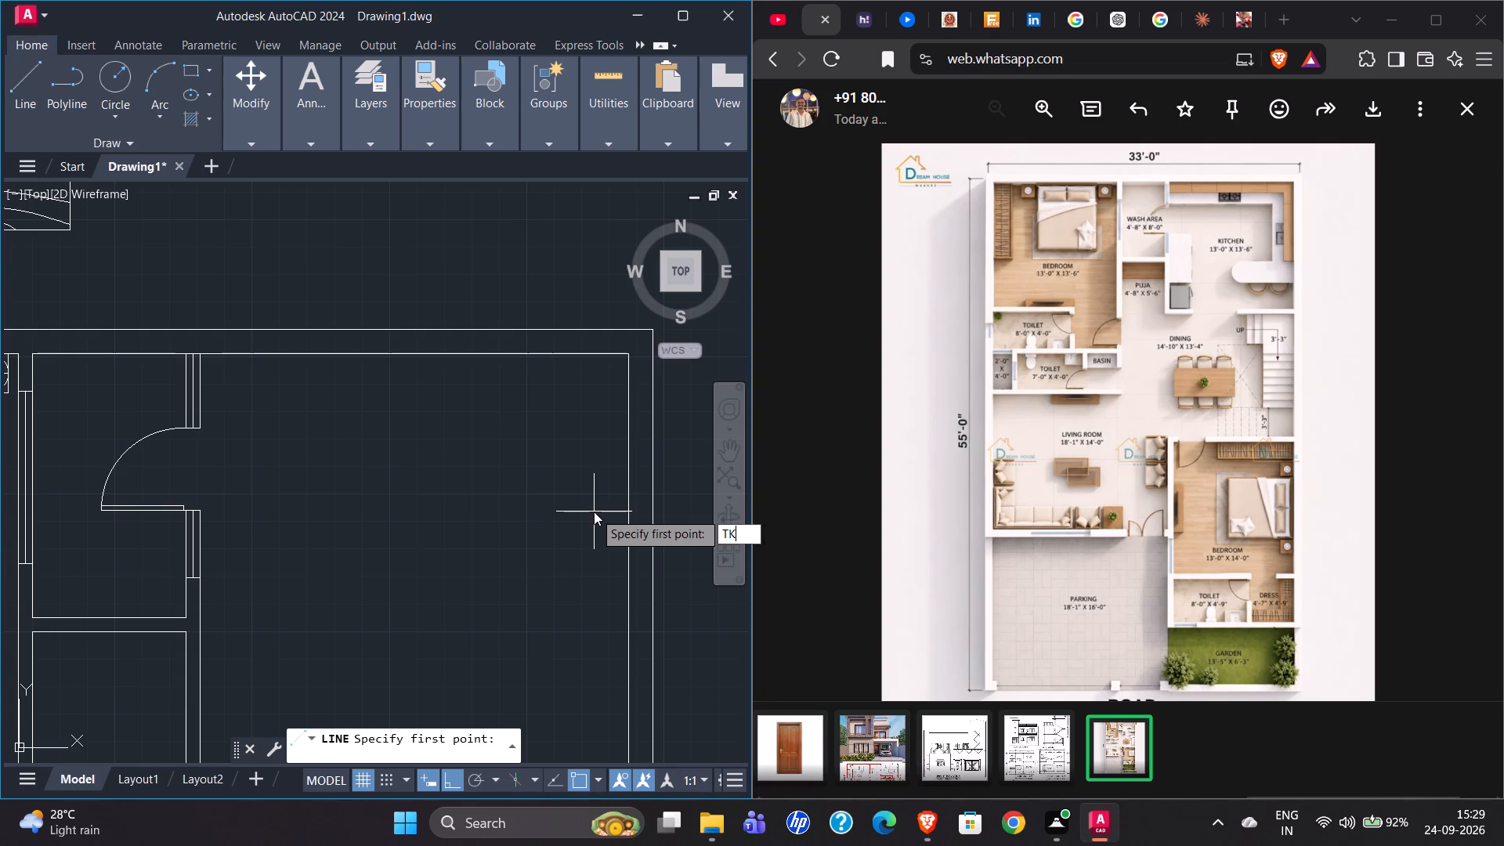
{"action": "left_click", "coordinate": [204, 350]}
{"action": "type", "text": "2'"}
{"action": "key", "text": "Return"}
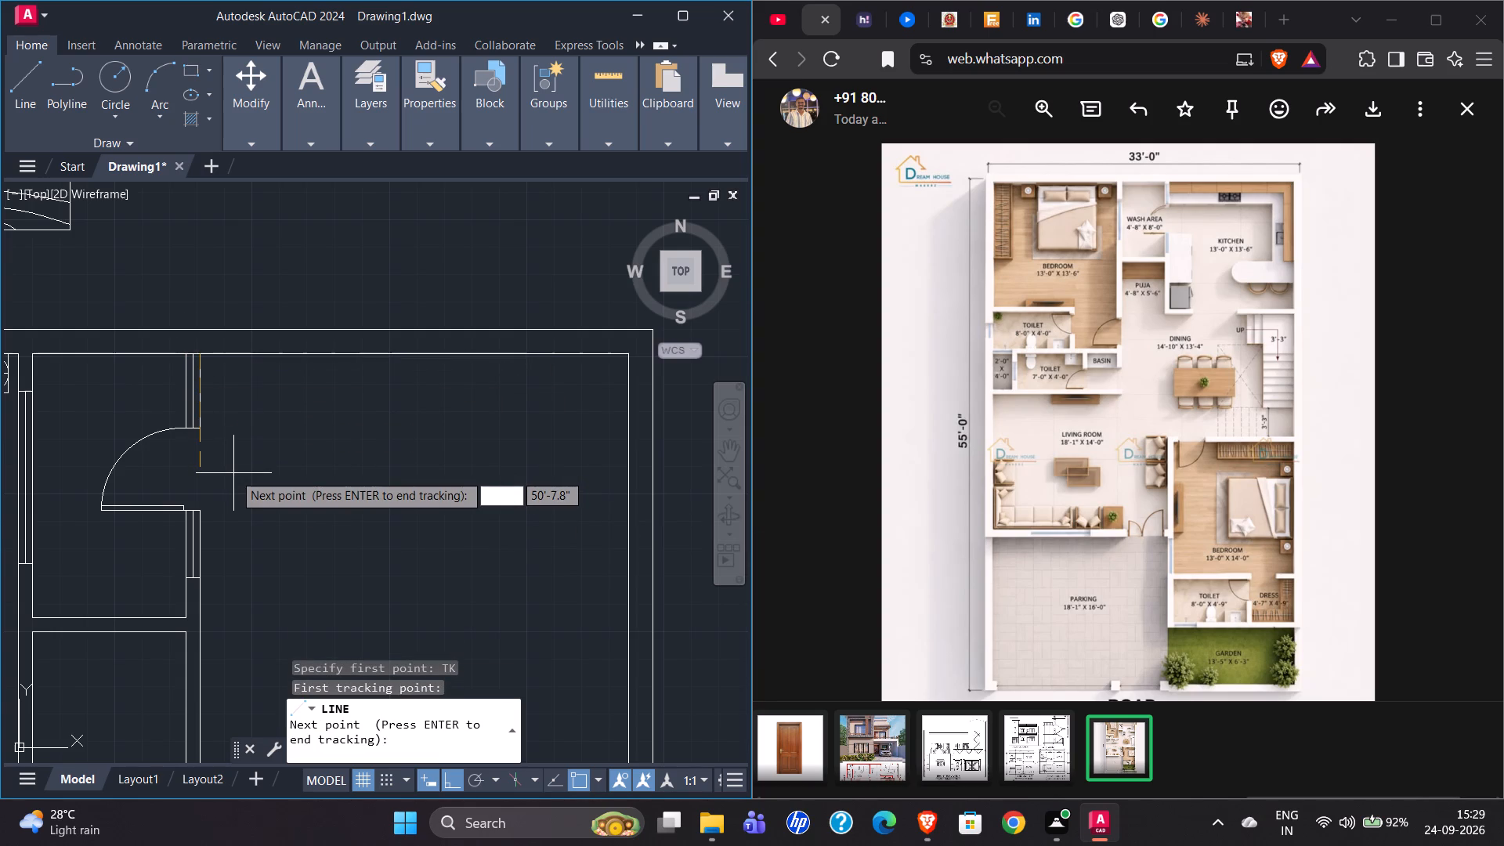
{"action": "key", "text": "Return"}
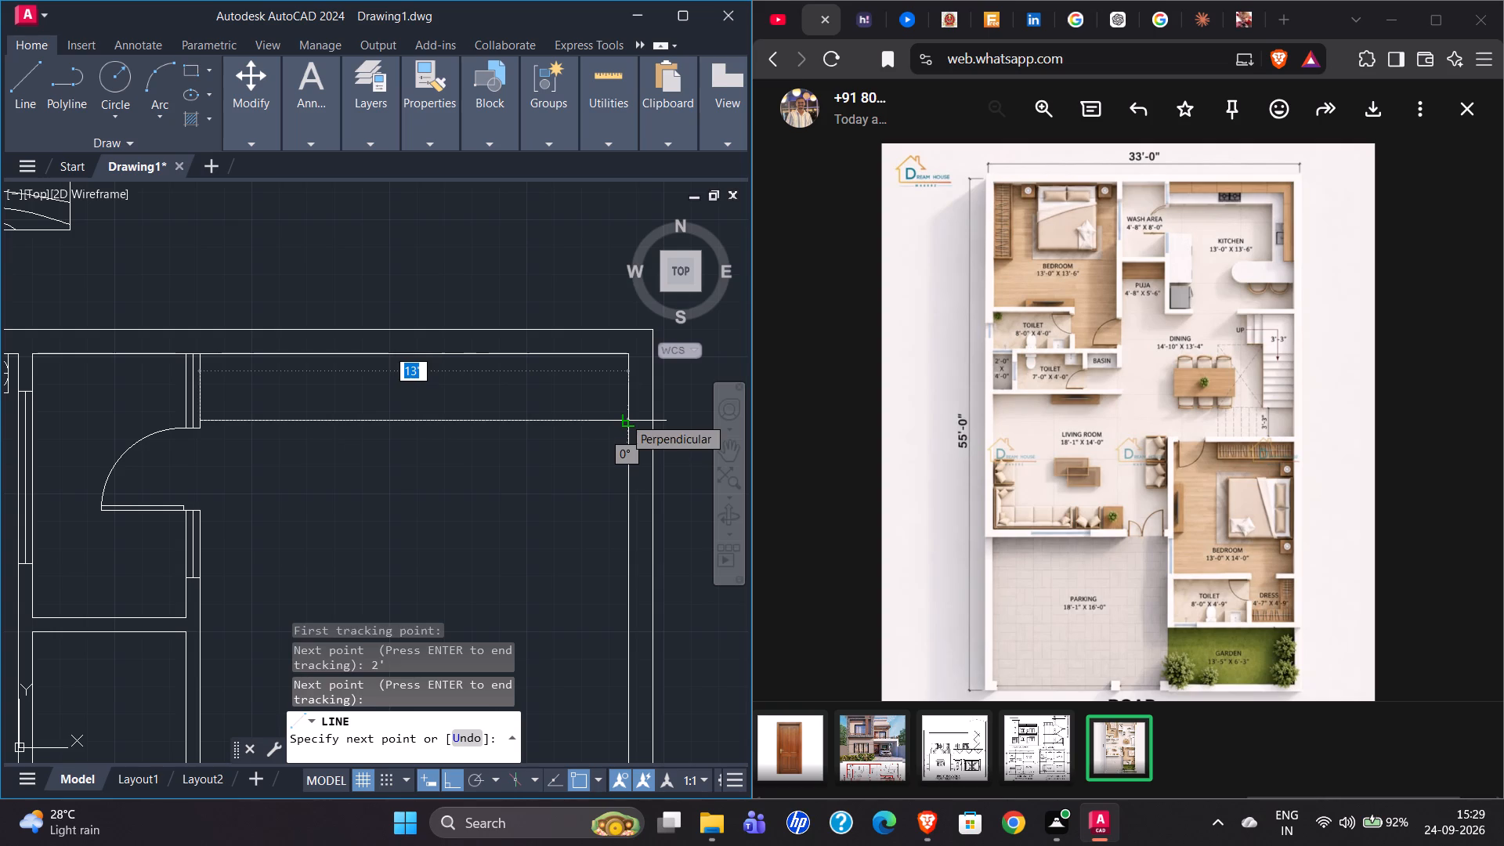
{"action": "left_click", "coordinate": [624, 417]}
{"action": "scroll", "coordinate": [378, 365], "scroll_direction": "down", "scroll_amount": 2}
{"action": "scroll", "coordinate": [439, 548], "scroll_direction": "up", "scroll_amount": 1}
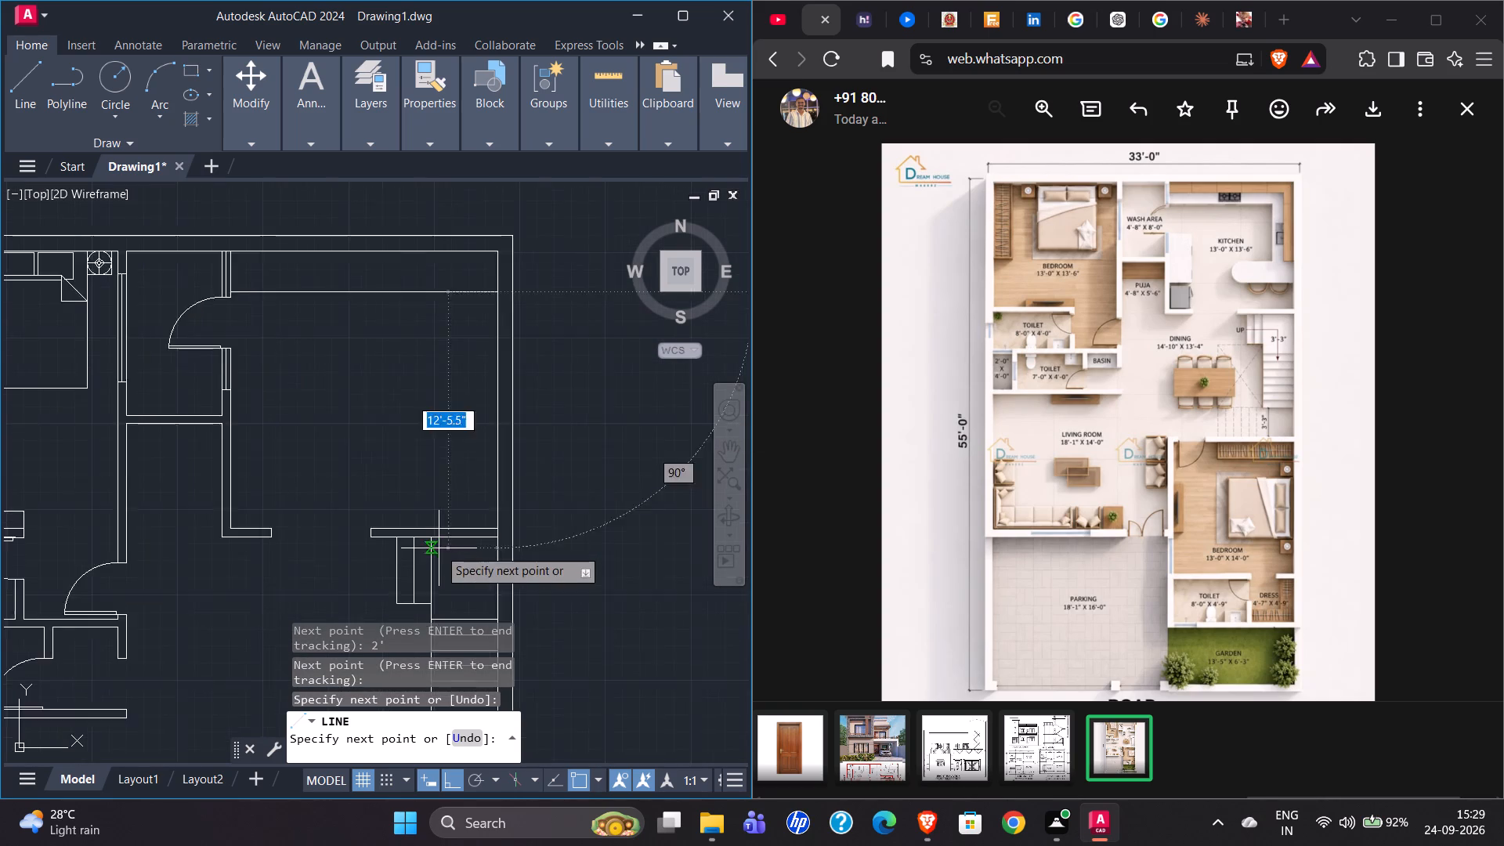
{"action": "scroll", "coordinate": [439, 548], "scroll_direction": "up", "scroll_amount": 1}
{"action": "scroll", "coordinate": [460, 529], "scroll_direction": "down", "scroll_amount": 1}
{"action": "key", "text": "Escape"}
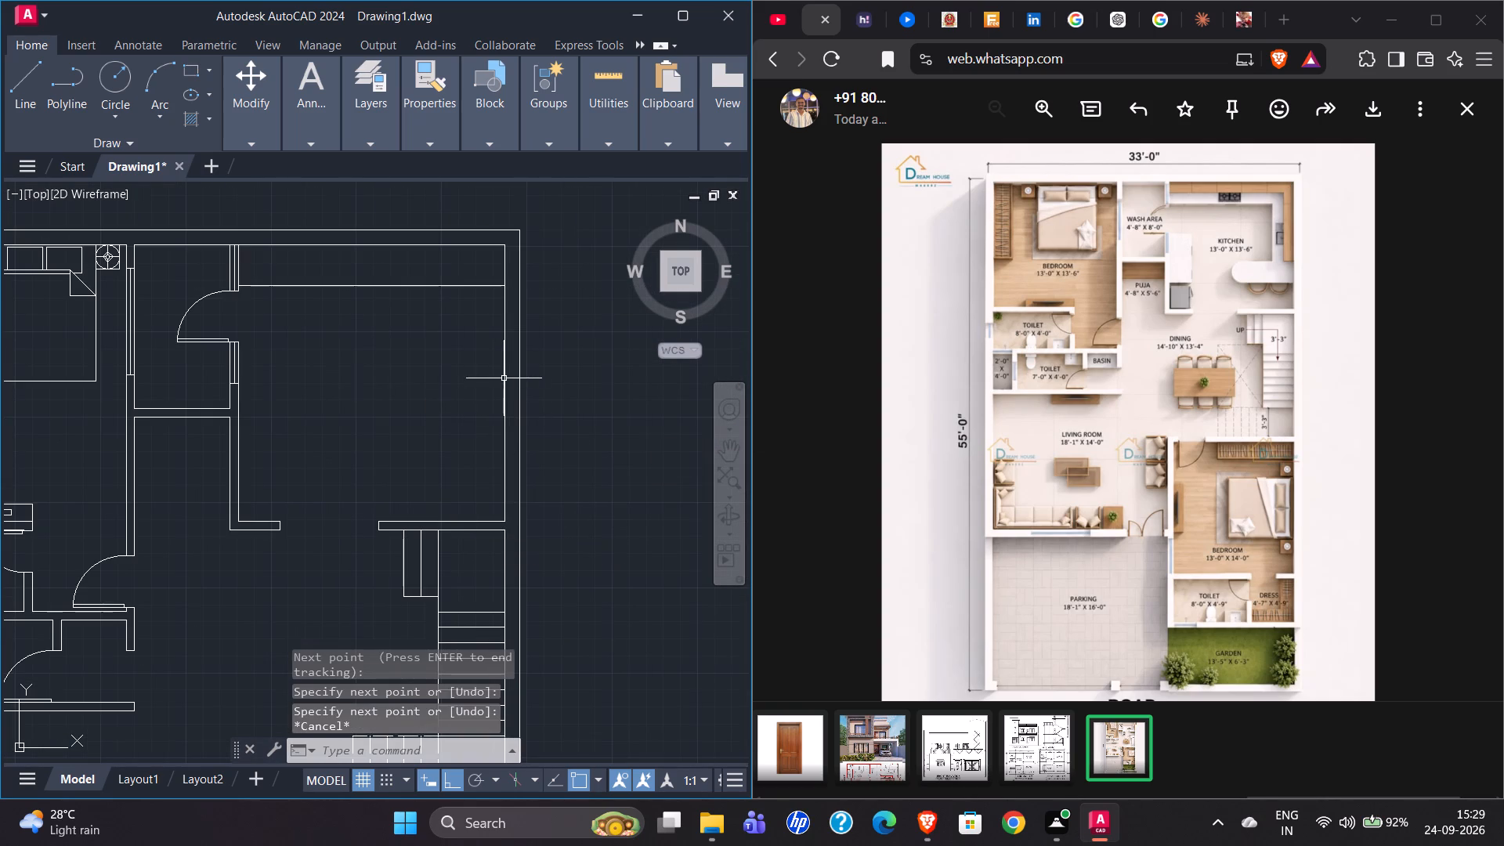
Offset the kitchen's inner east wall line 2' to the west to form the east counter line.
{"action": "left_click", "coordinate": [504, 378]}
{"action": "key", "text": "o"}
{"action": "key", "text": "Return"}
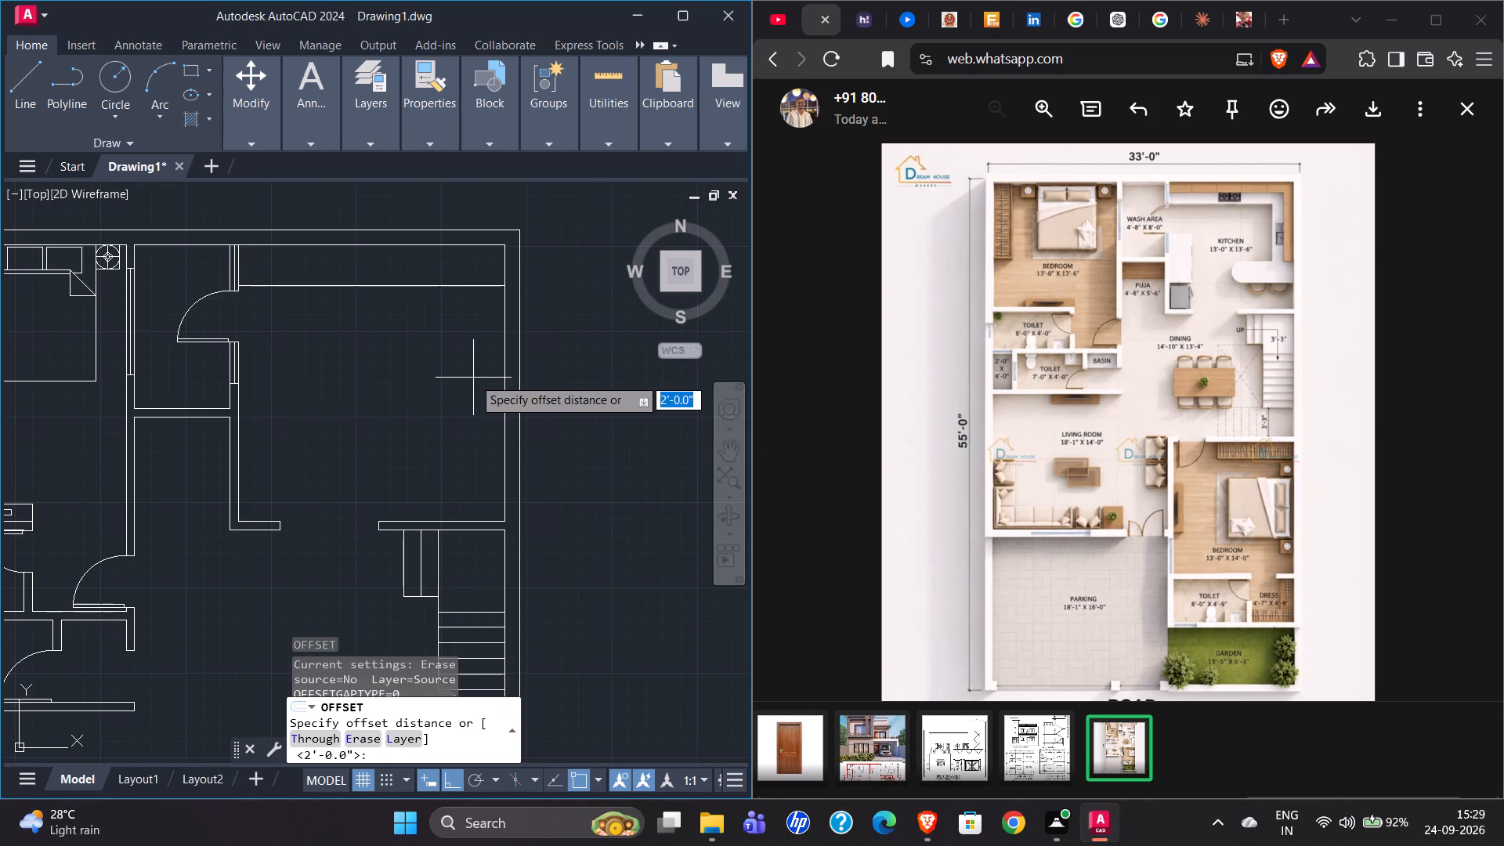
{"action": "type", "text": "2'"}
{"action": "key", "text": "Return"}
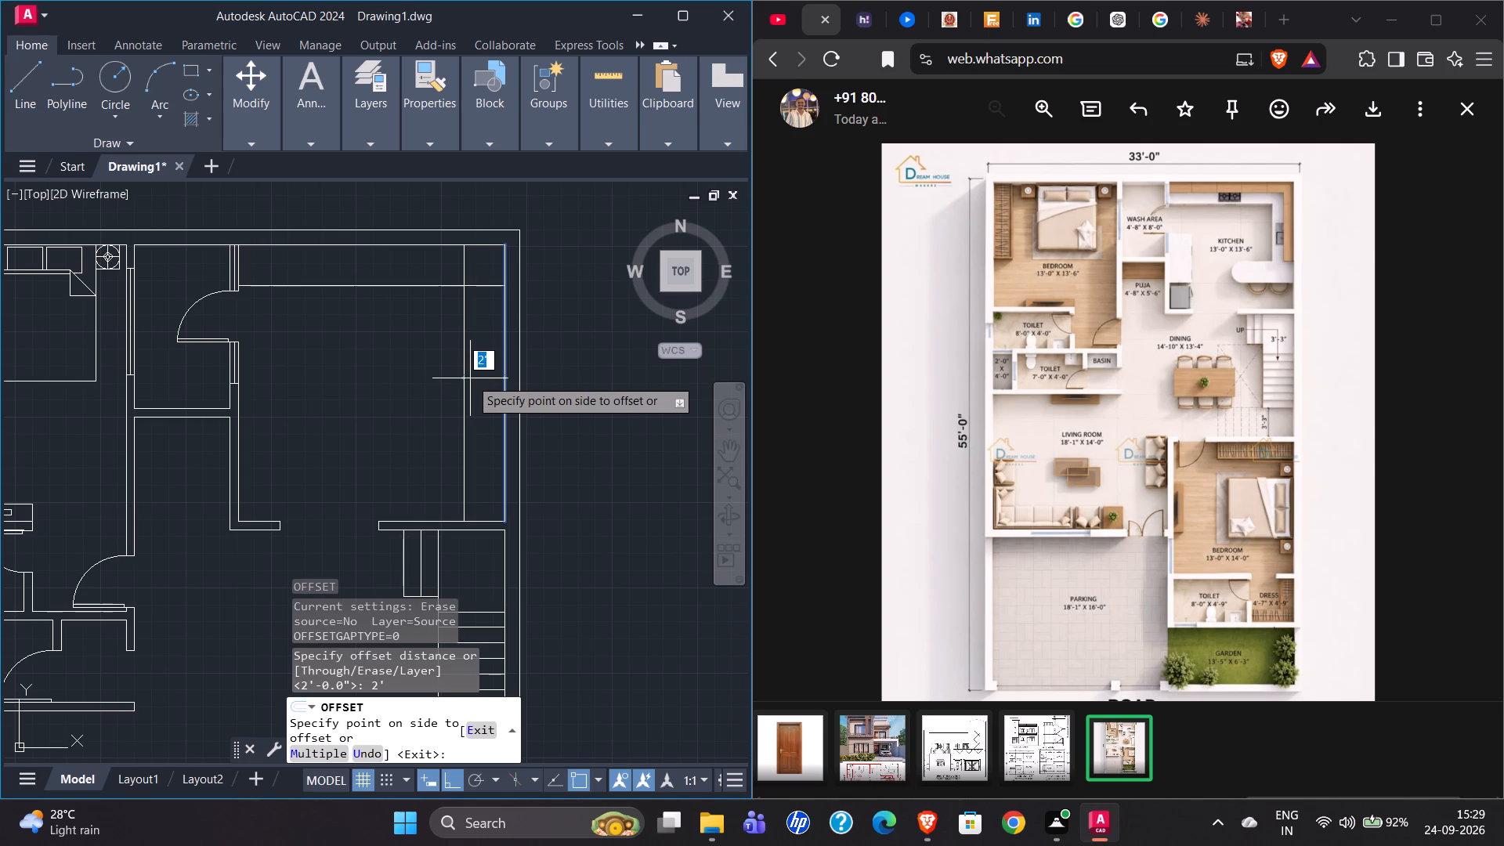
{"action": "left_click", "coordinate": [470, 378]}
{"action": "key", "text": "Escape"}
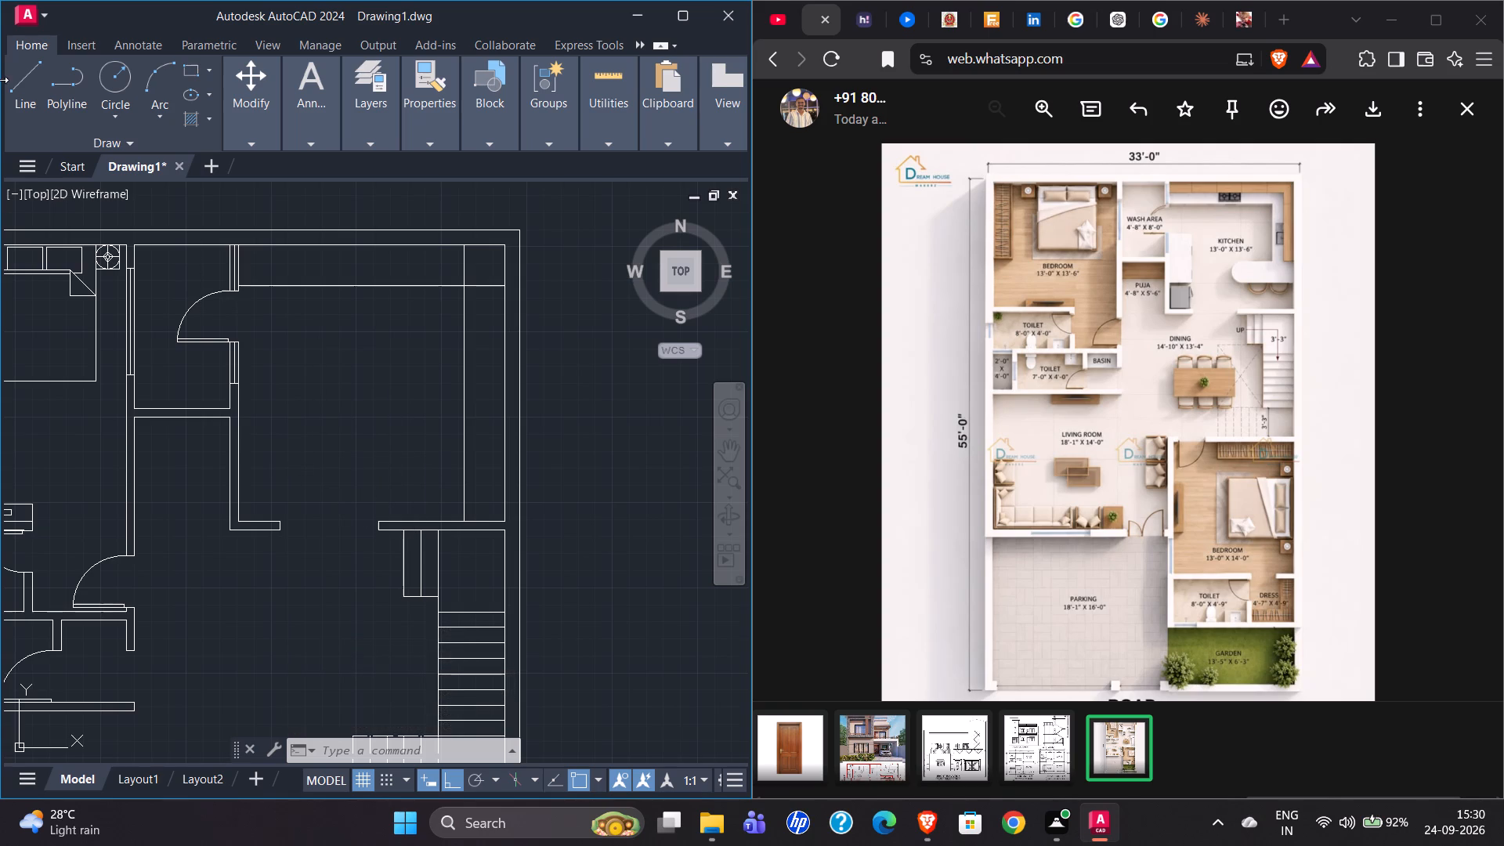
Draw a peninsula counter about 7'-0.5" long and 2' deep from the kitchen's east wall, its north edge aligned with the wash area's south wall.
{"action": "left_click", "coordinate": [20, 103]}
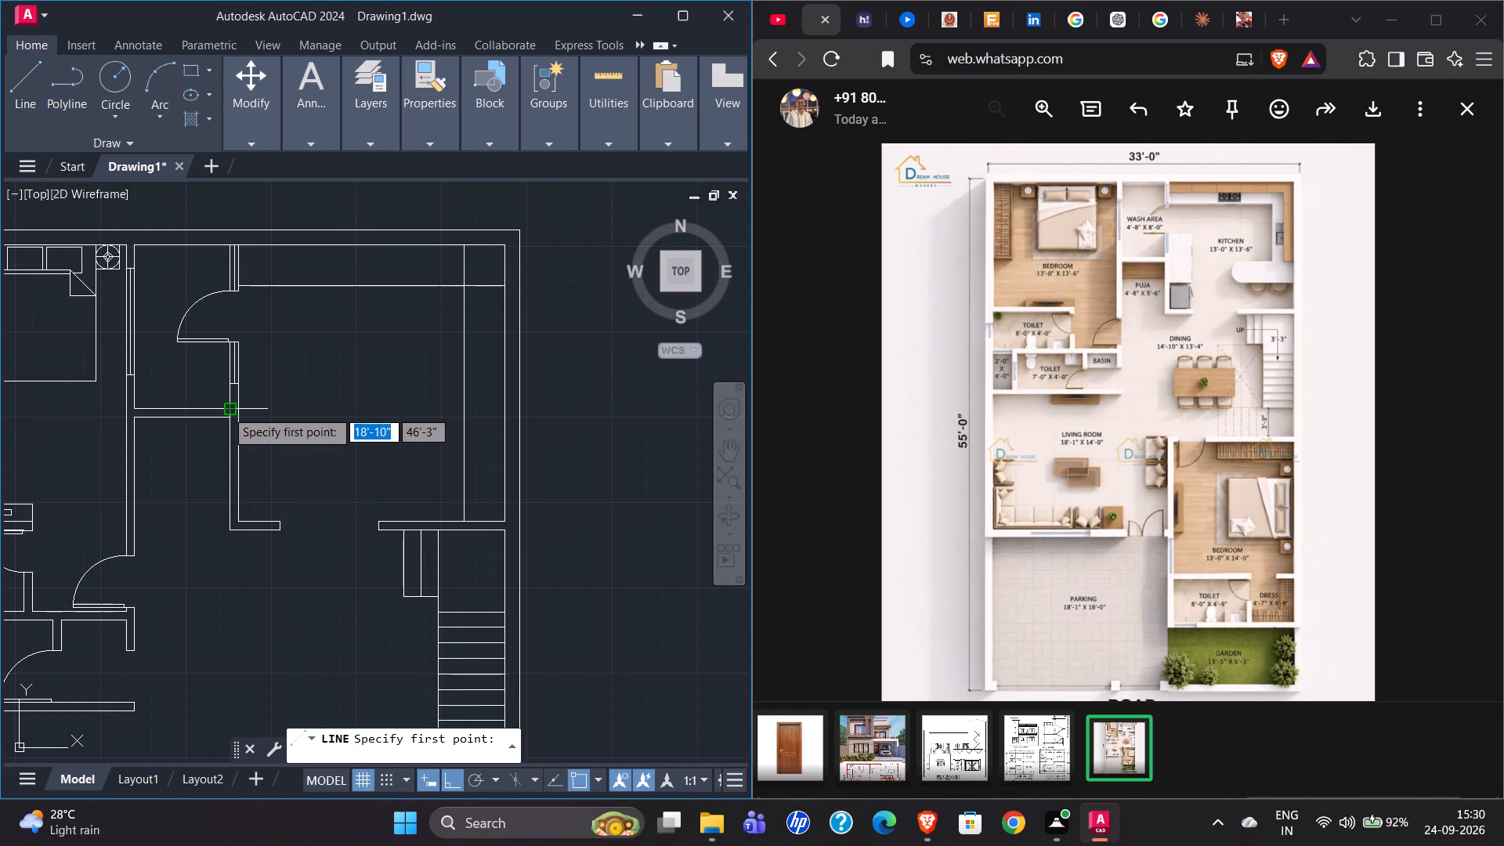
{"action": "left_click", "coordinate": [503, 404]}
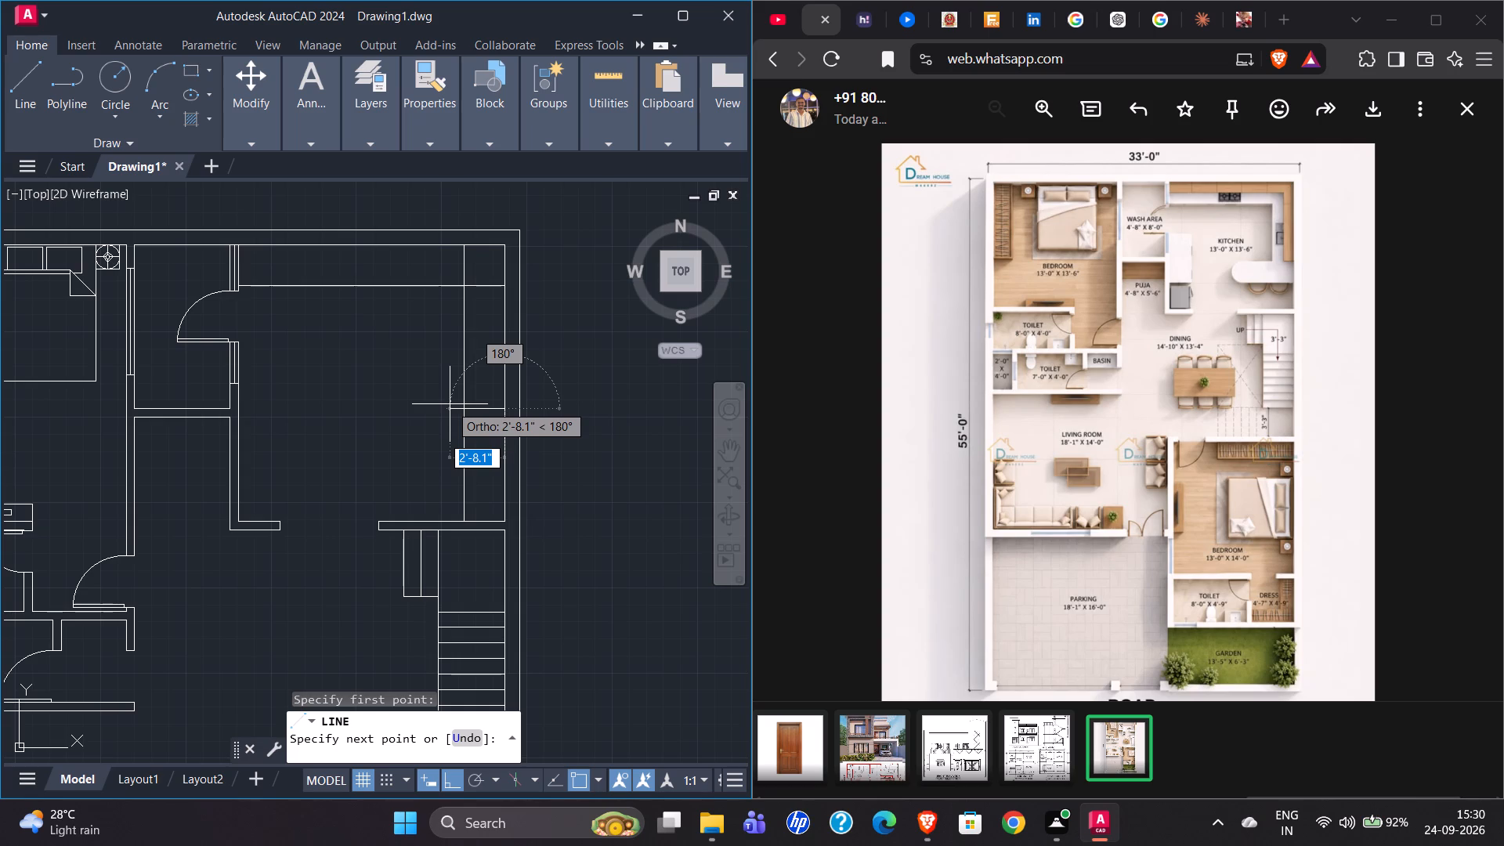
{"action": "left_click", "coordinate": [360, 407]}
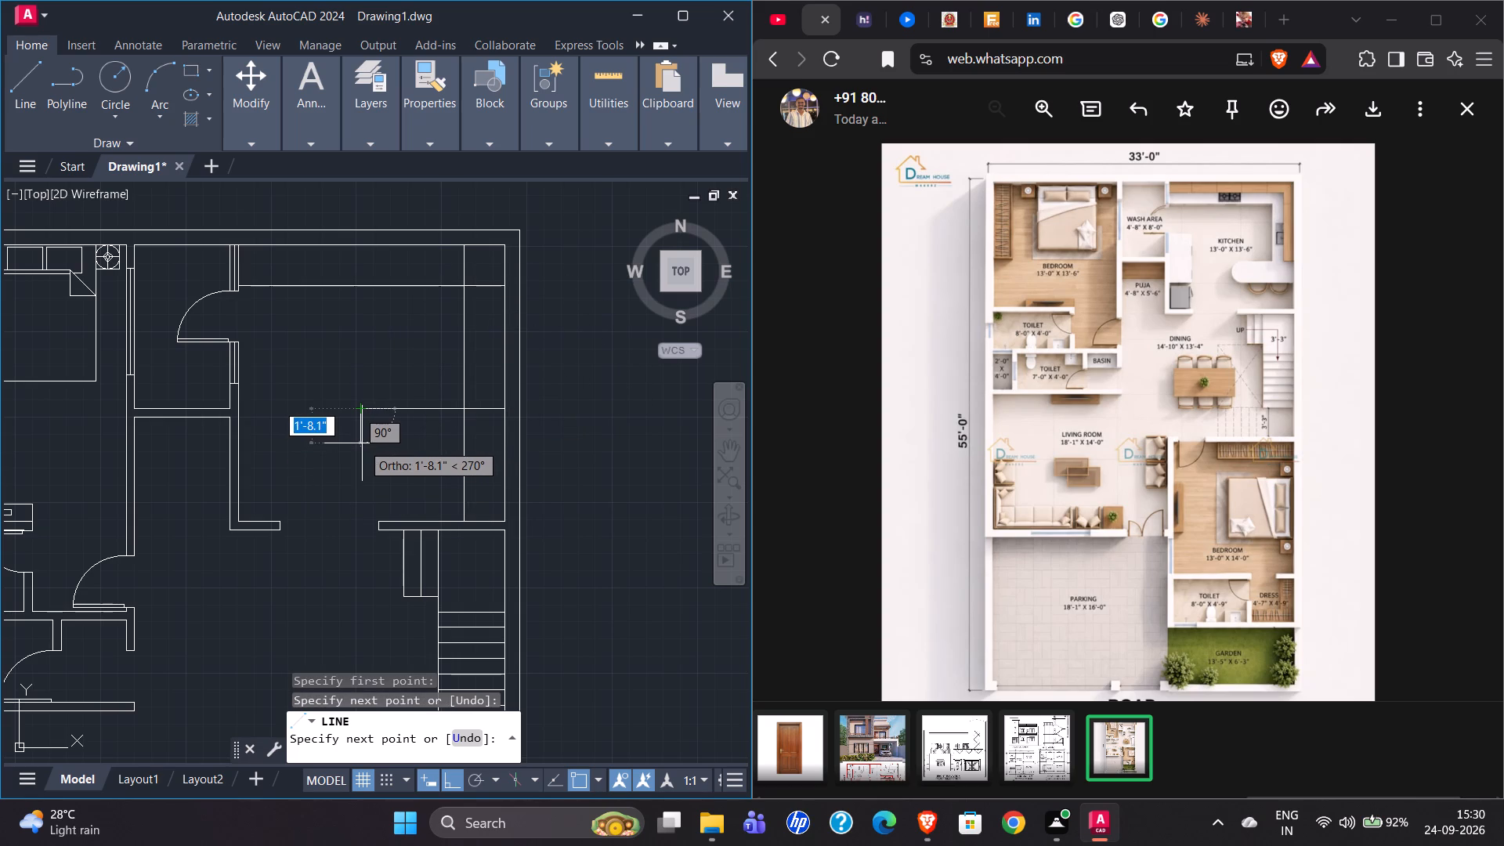
{"action": "key", "text": "2"}
{"action": "key", "text": "apostrophe"}
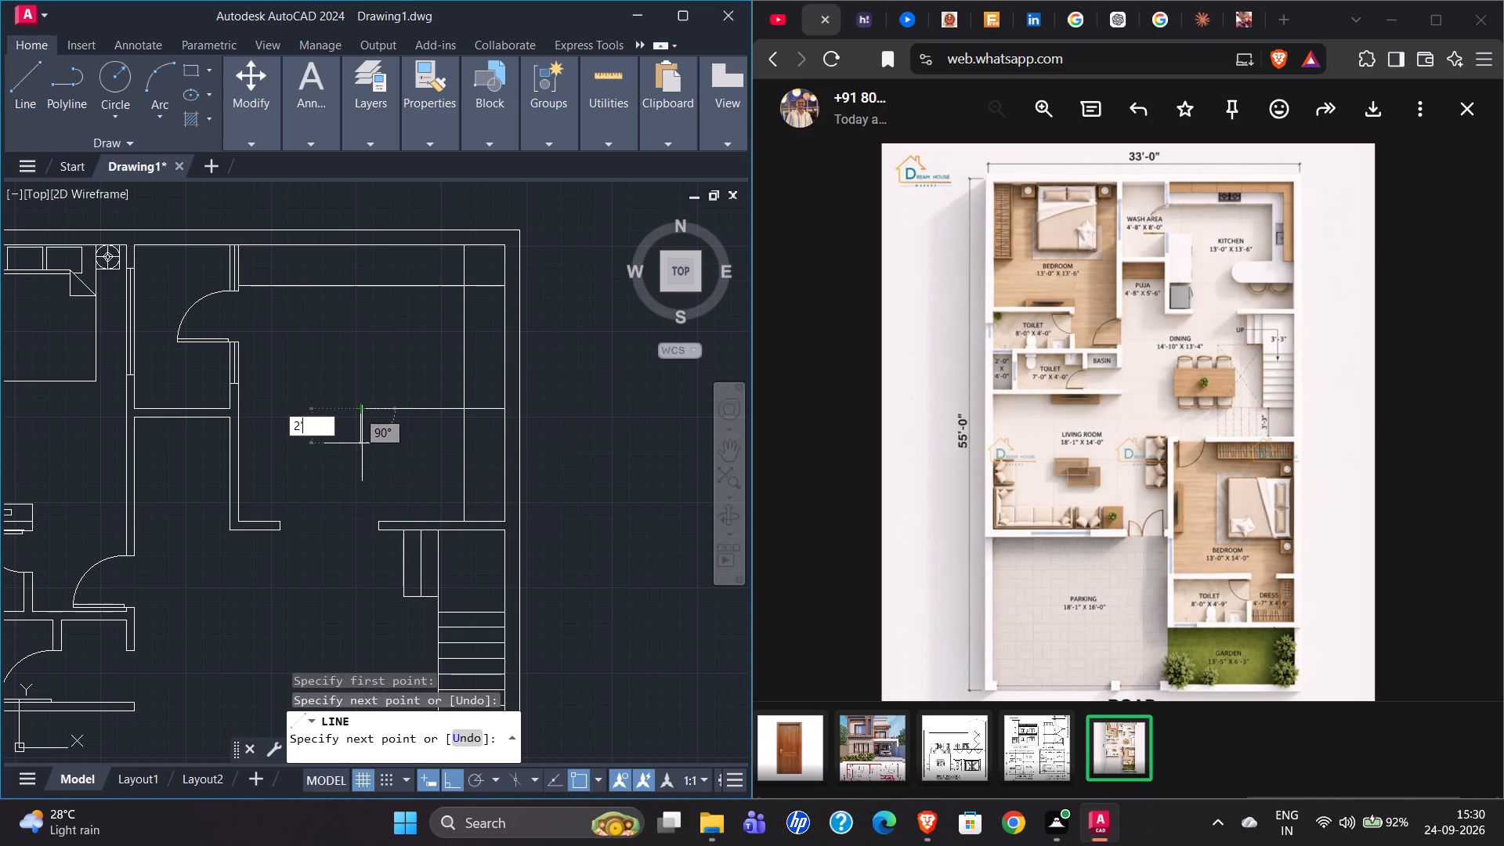
{"action": "key", "text": "Return"}
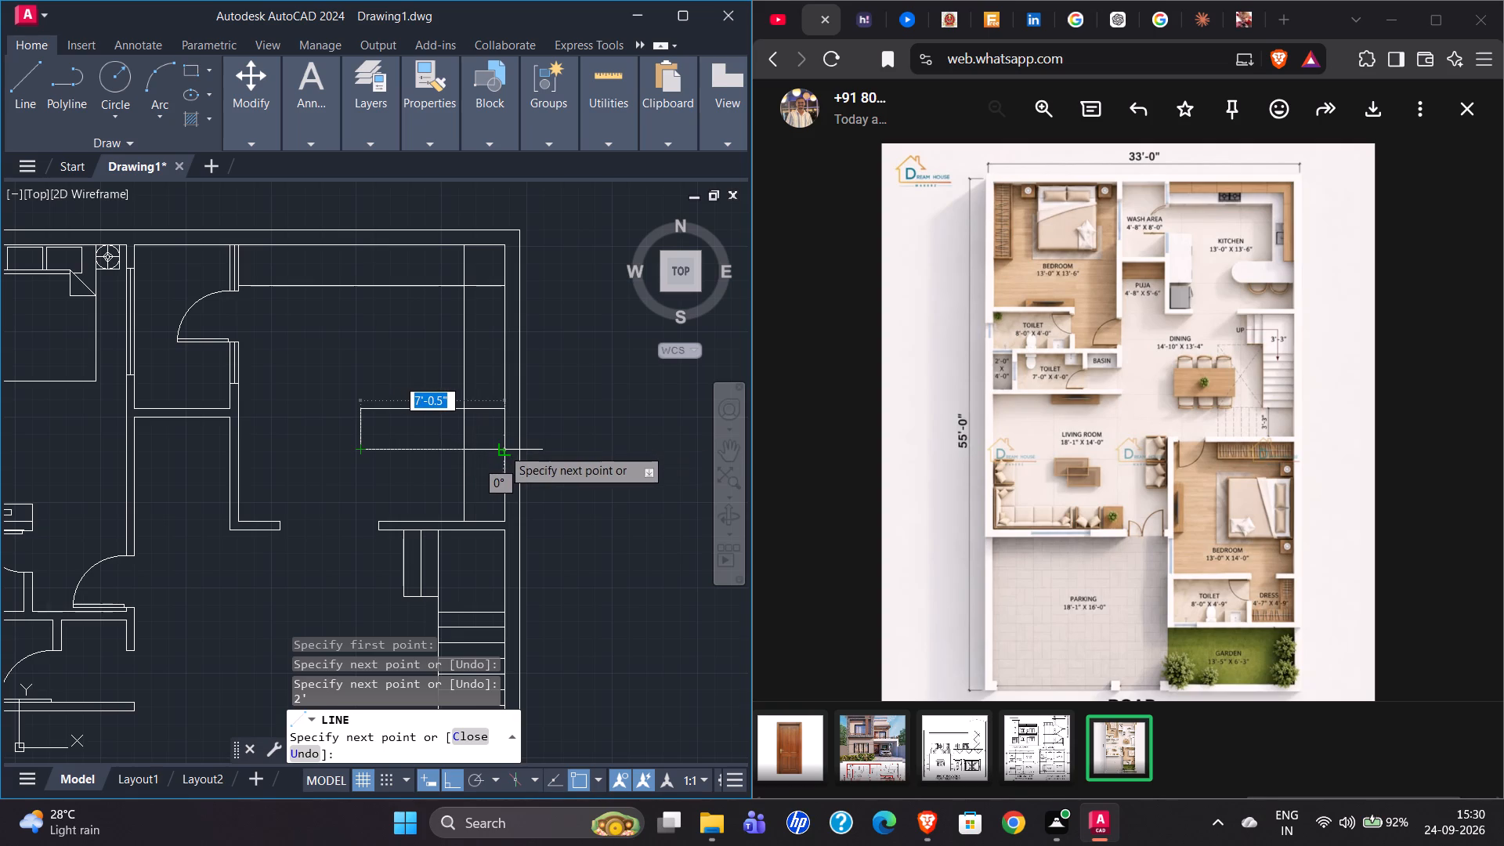
{"action": "left_click", "coordinate": [502, 448]}
{"action": "key", "text": "Escape"}
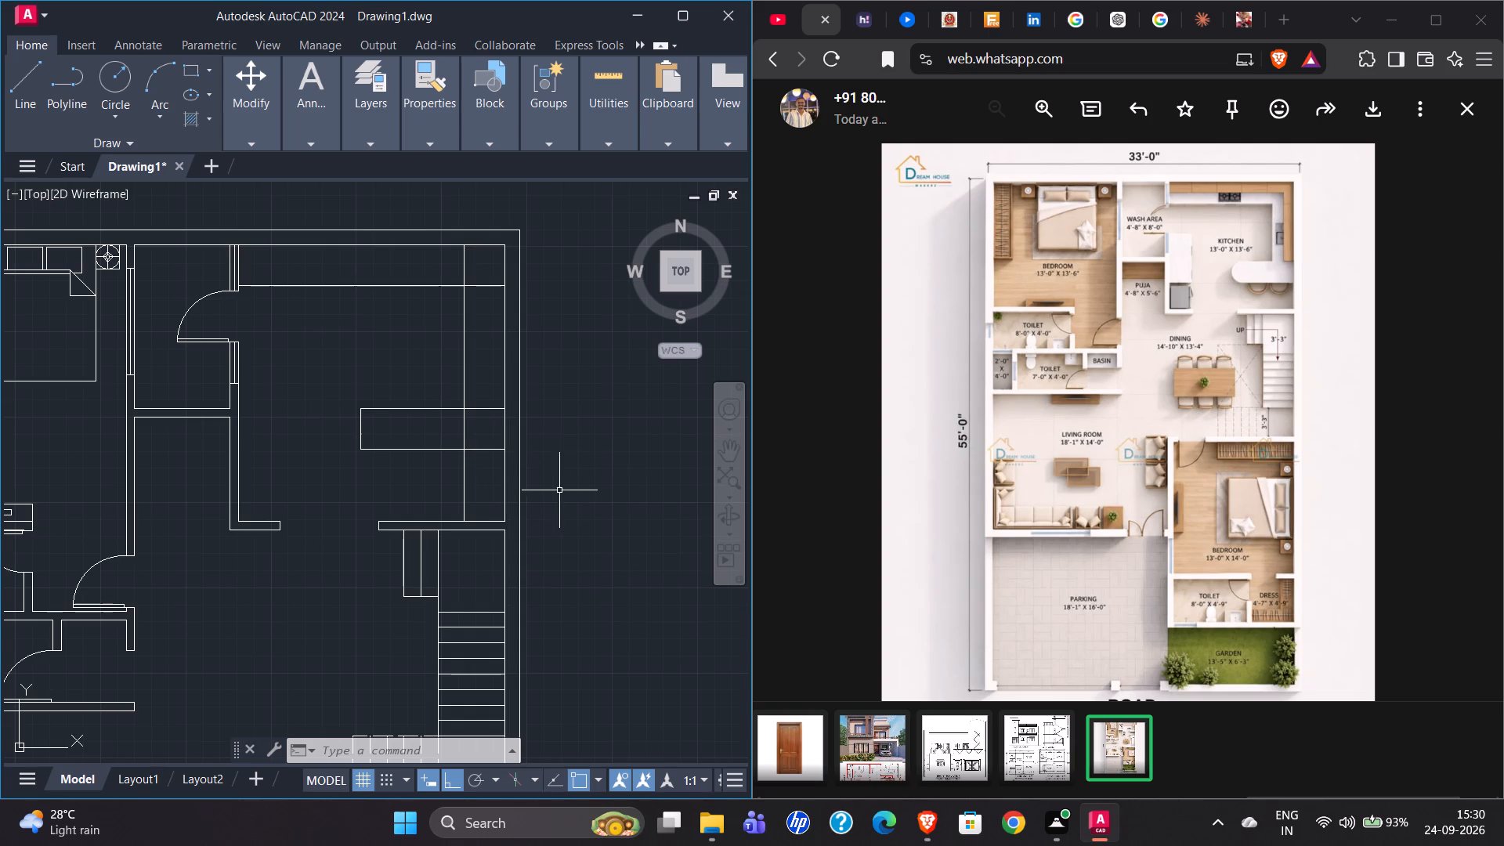
Trim the east counter line south of and inside the peninsula, plus the overlapping lines at both counter corners, into one continuous counter edge.
{"action": "type", "text": "TR"}
{"action": "key", "text": "Return"}
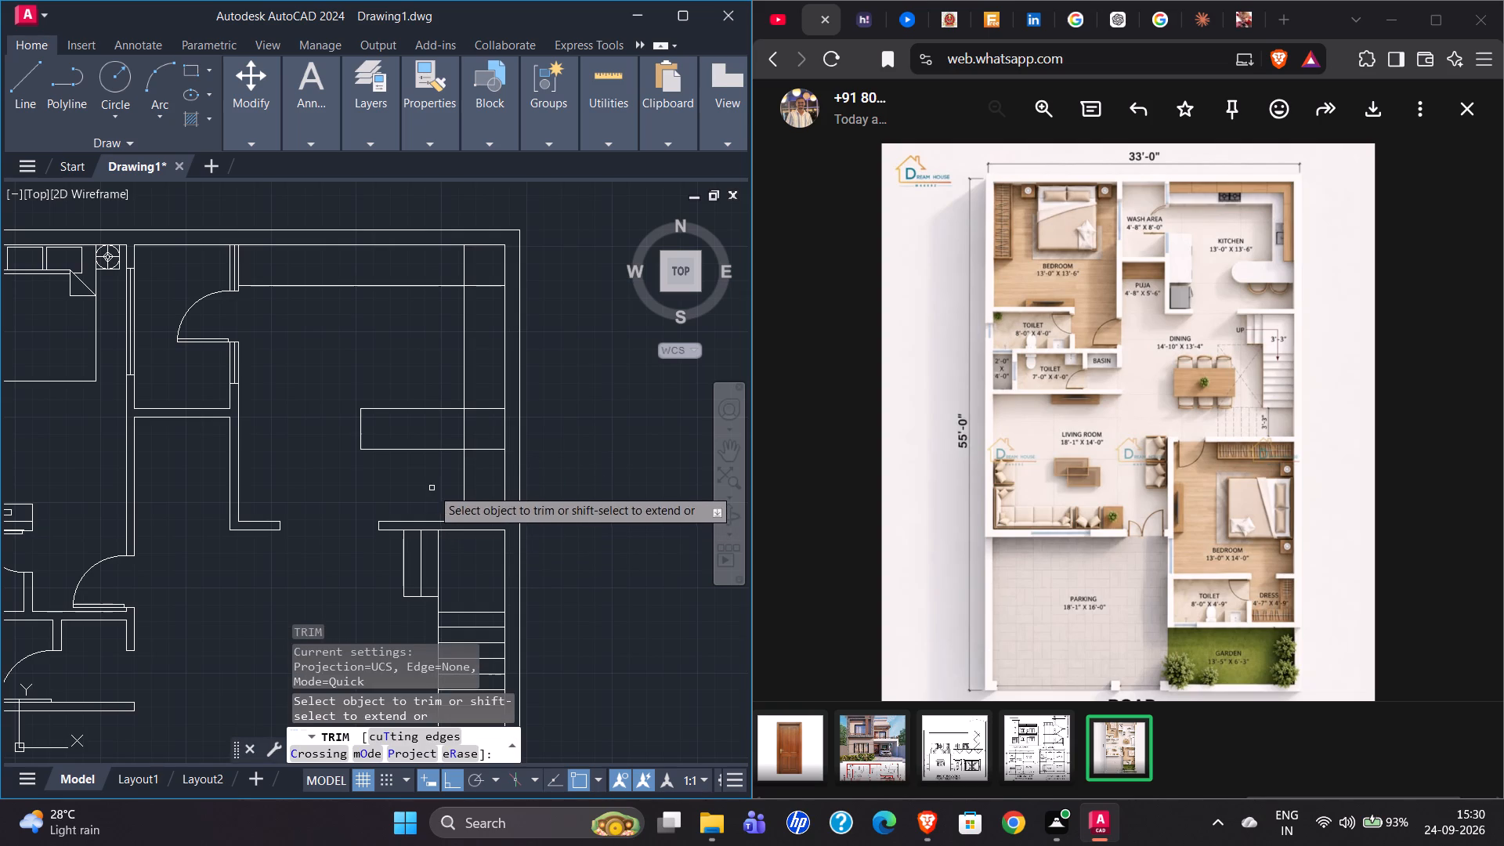
{"action": "left_click", "coordinate": [465, 488]}
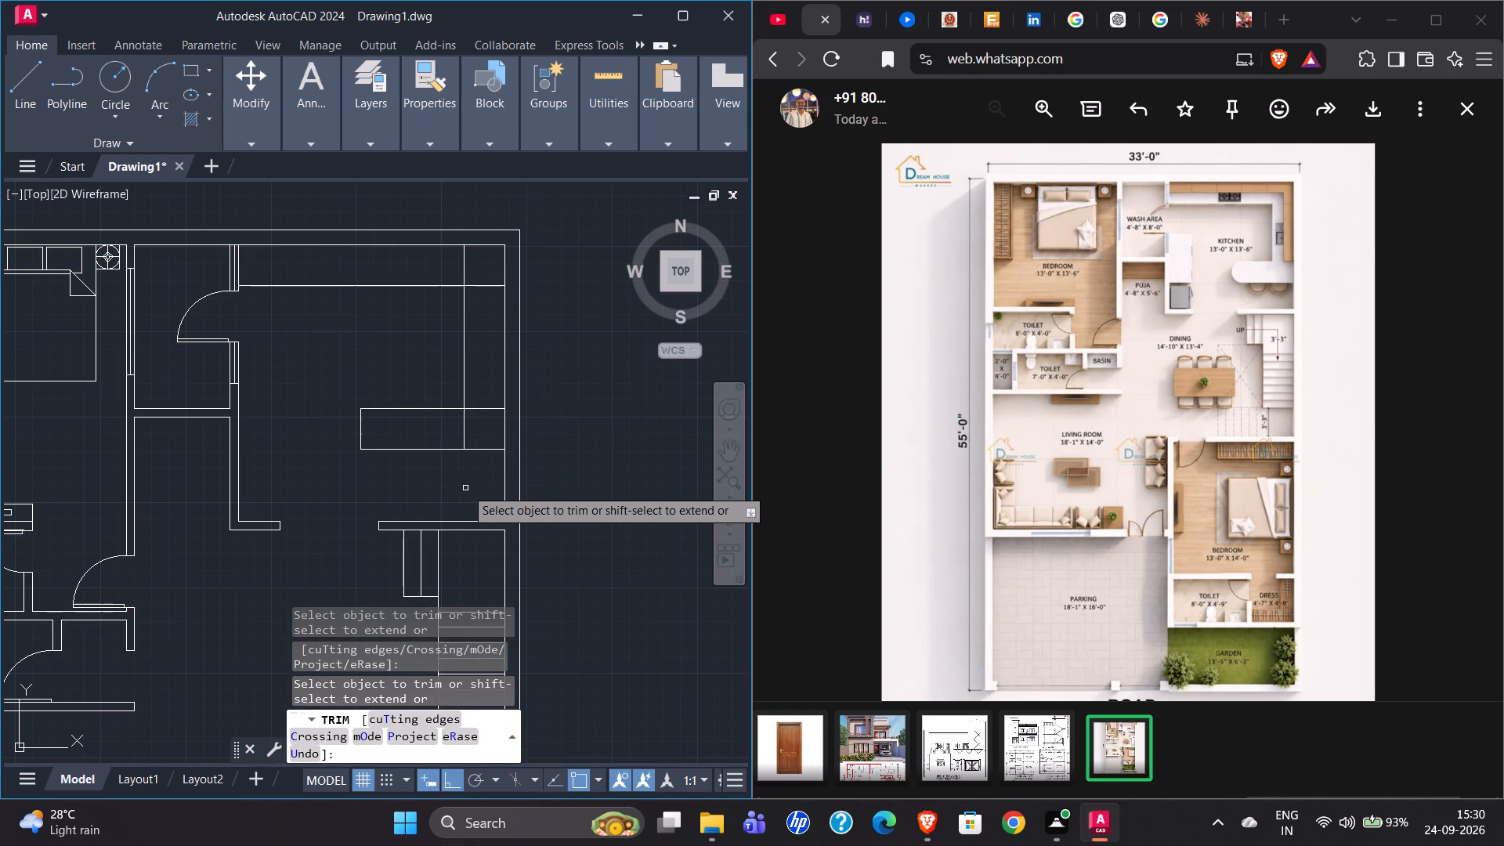
{"action": "left_click", "coordinate": [467, 427]}
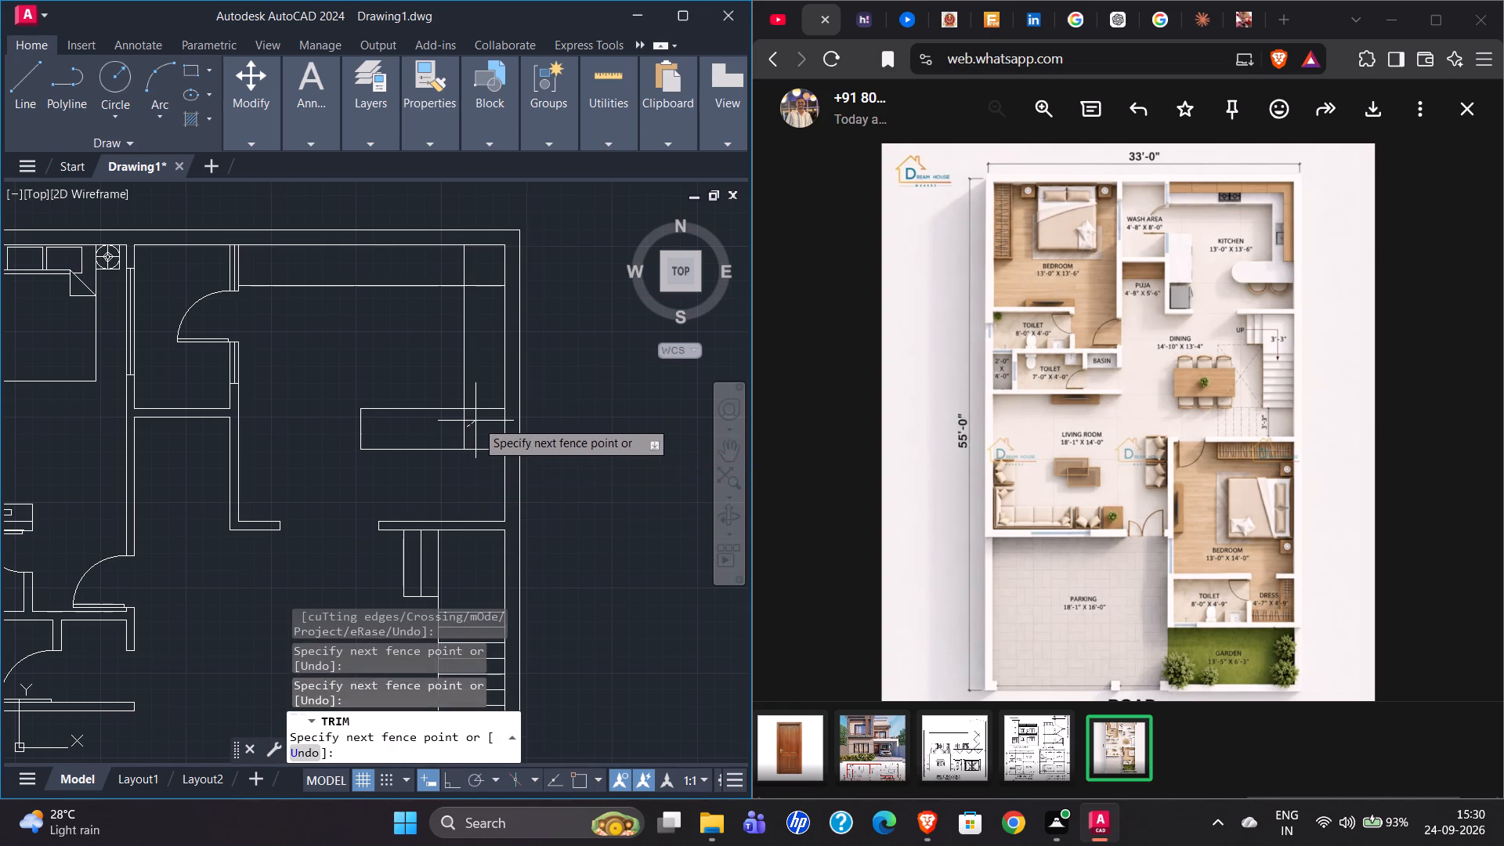
{"action": "left_click", "coordinate": [483, 397]}
{"action": "left_click_drag", "start_coordinate": [471, 415], "coordinate": [450, 438]}
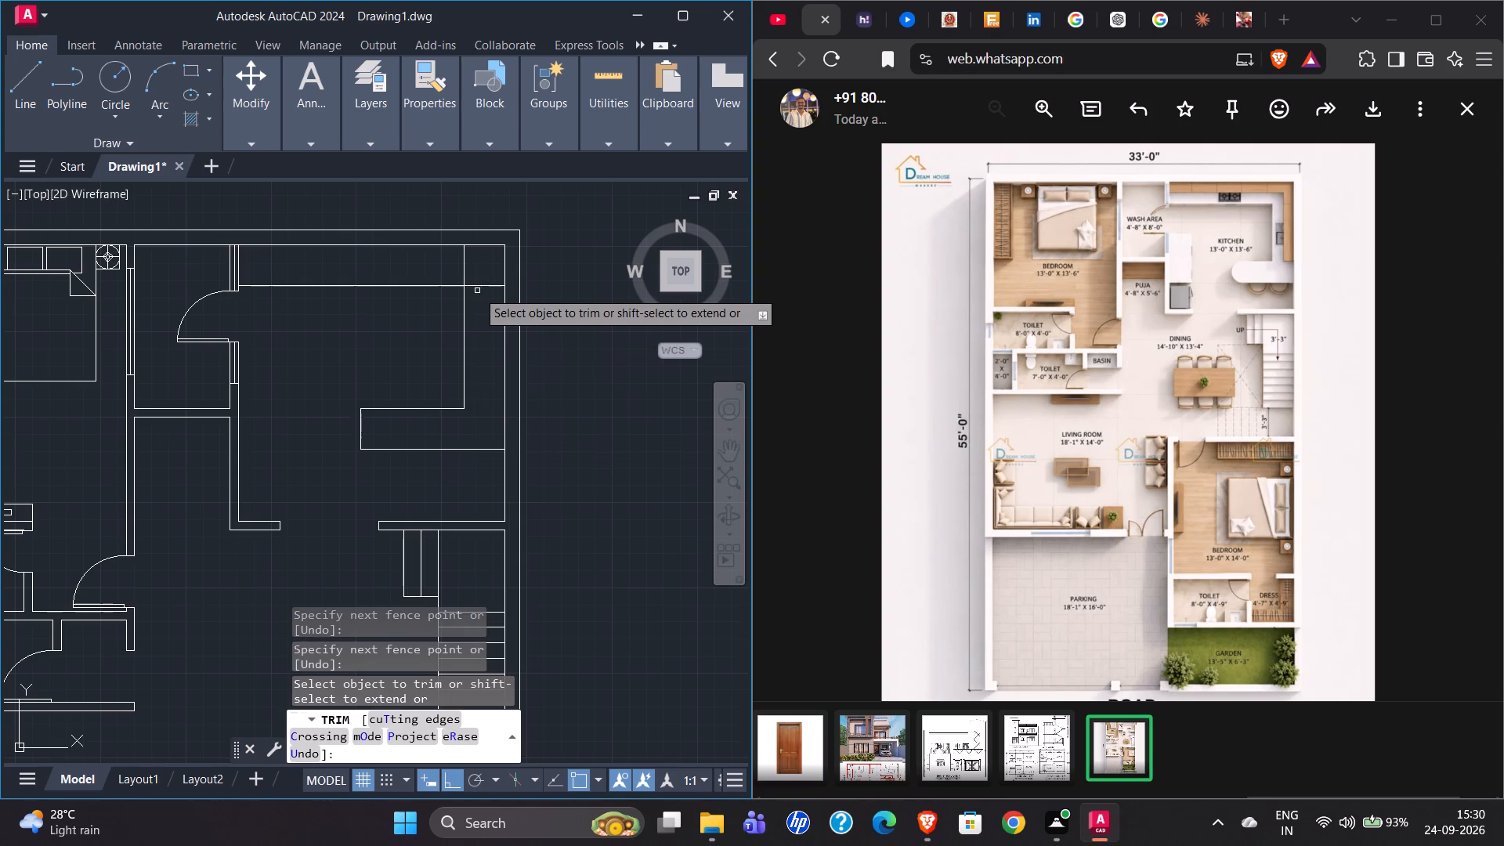
{"action": "left_click_drag", "start_coordinate": [477, 291], "coordinate": [458, 273]}
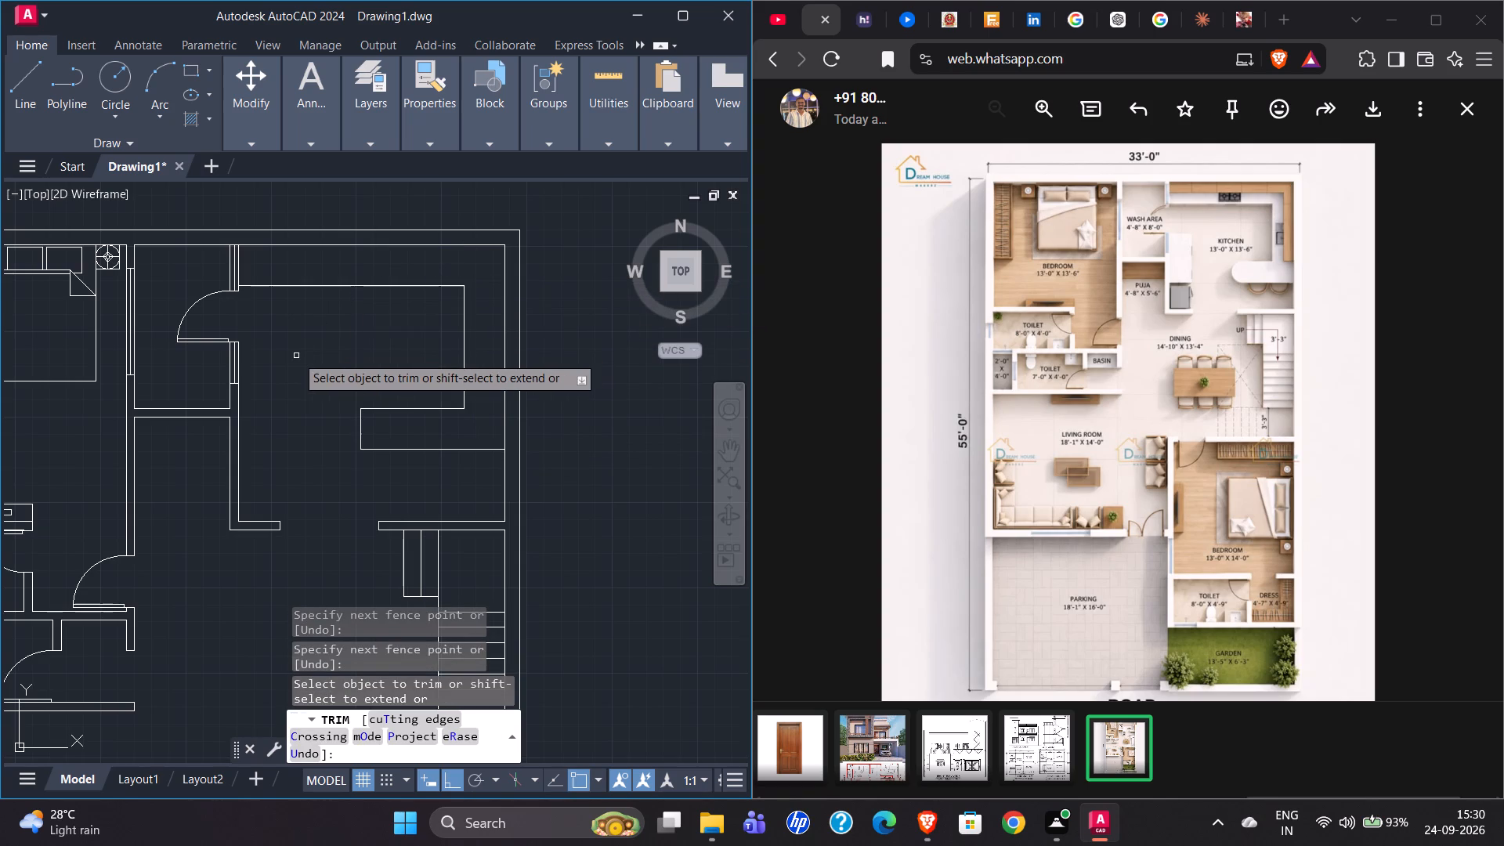
{"action": "key", "text": "Escape"}
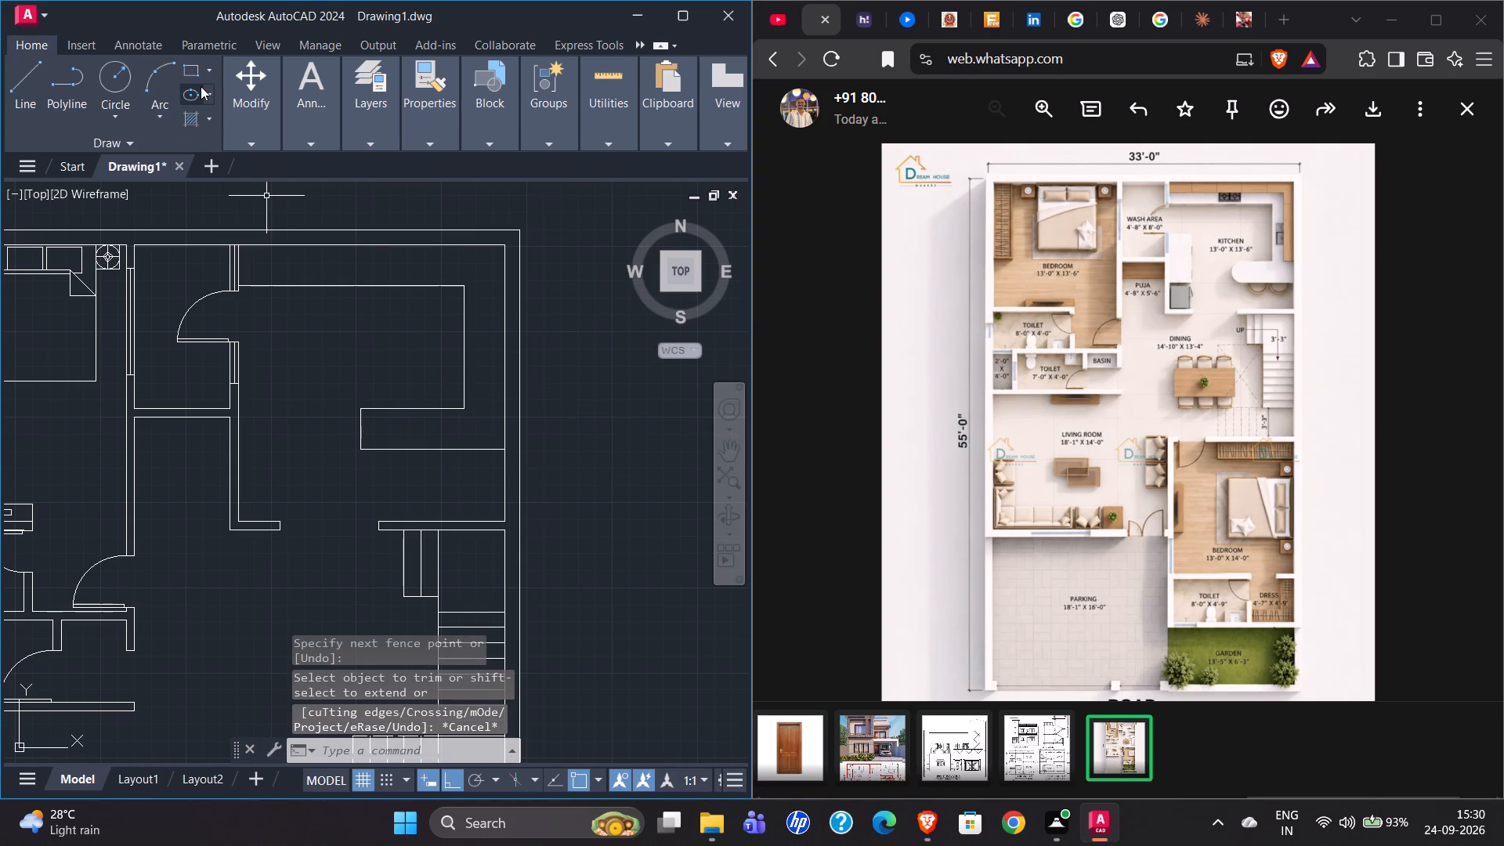
Draw a semicircular Start, End, Direction arc bulging west between the two corners of the peninsula counter's west end.
{"action": "left_click", "coordinate": [155, 89]}
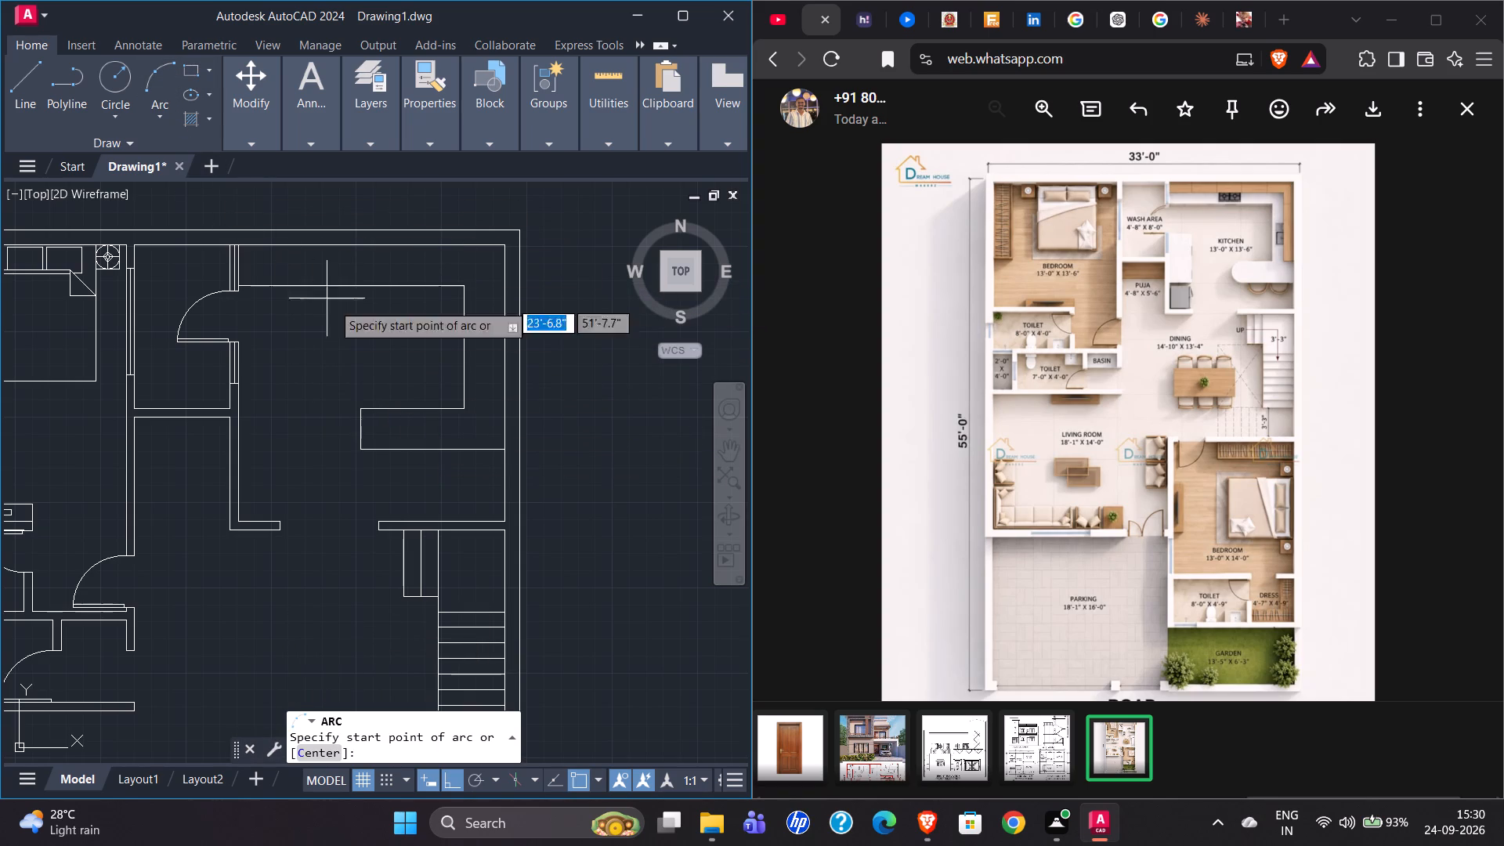
{"action": "scroll", "coordinate": [367, 448], "scroll_direction": "up", "scroll_amount": 2}
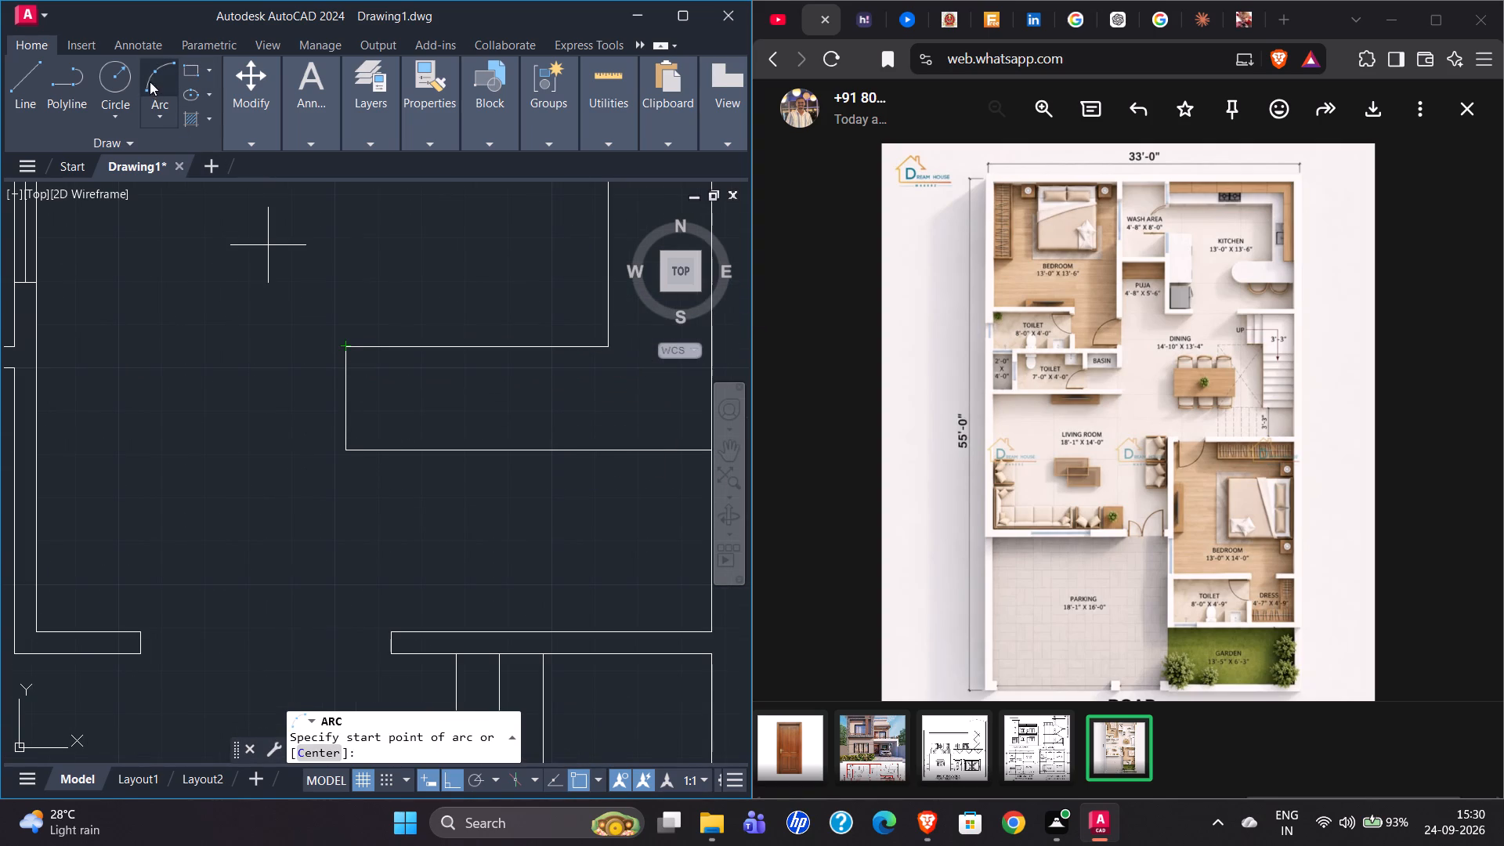
{"action": "left_click", "coordinate": [157, 114]}
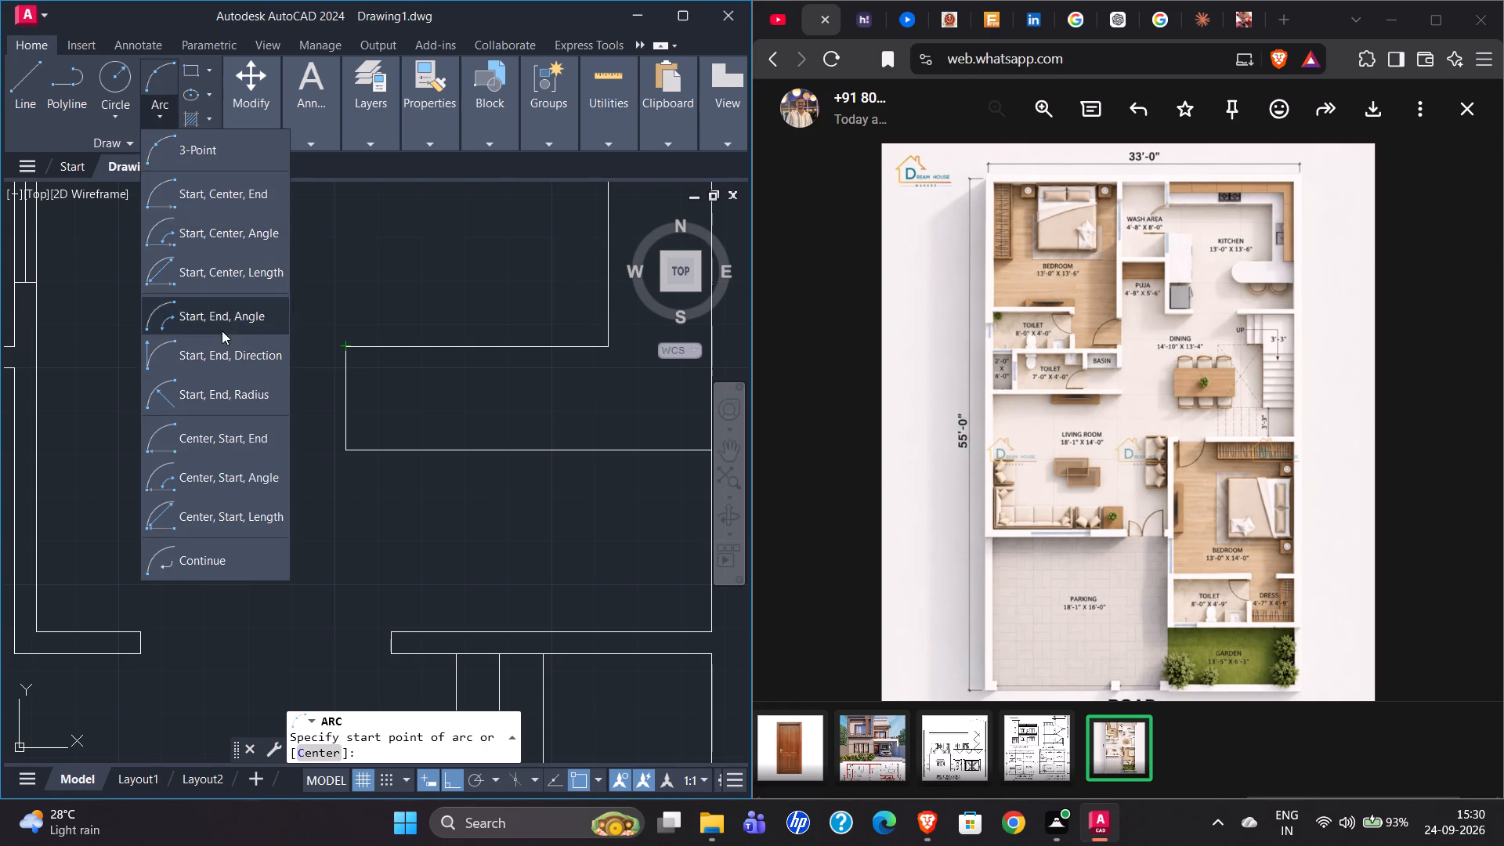
{"action": "left_click", "coordinate": [248, 365]}
{"action": "left_click", "coordinate": [345, 345]}
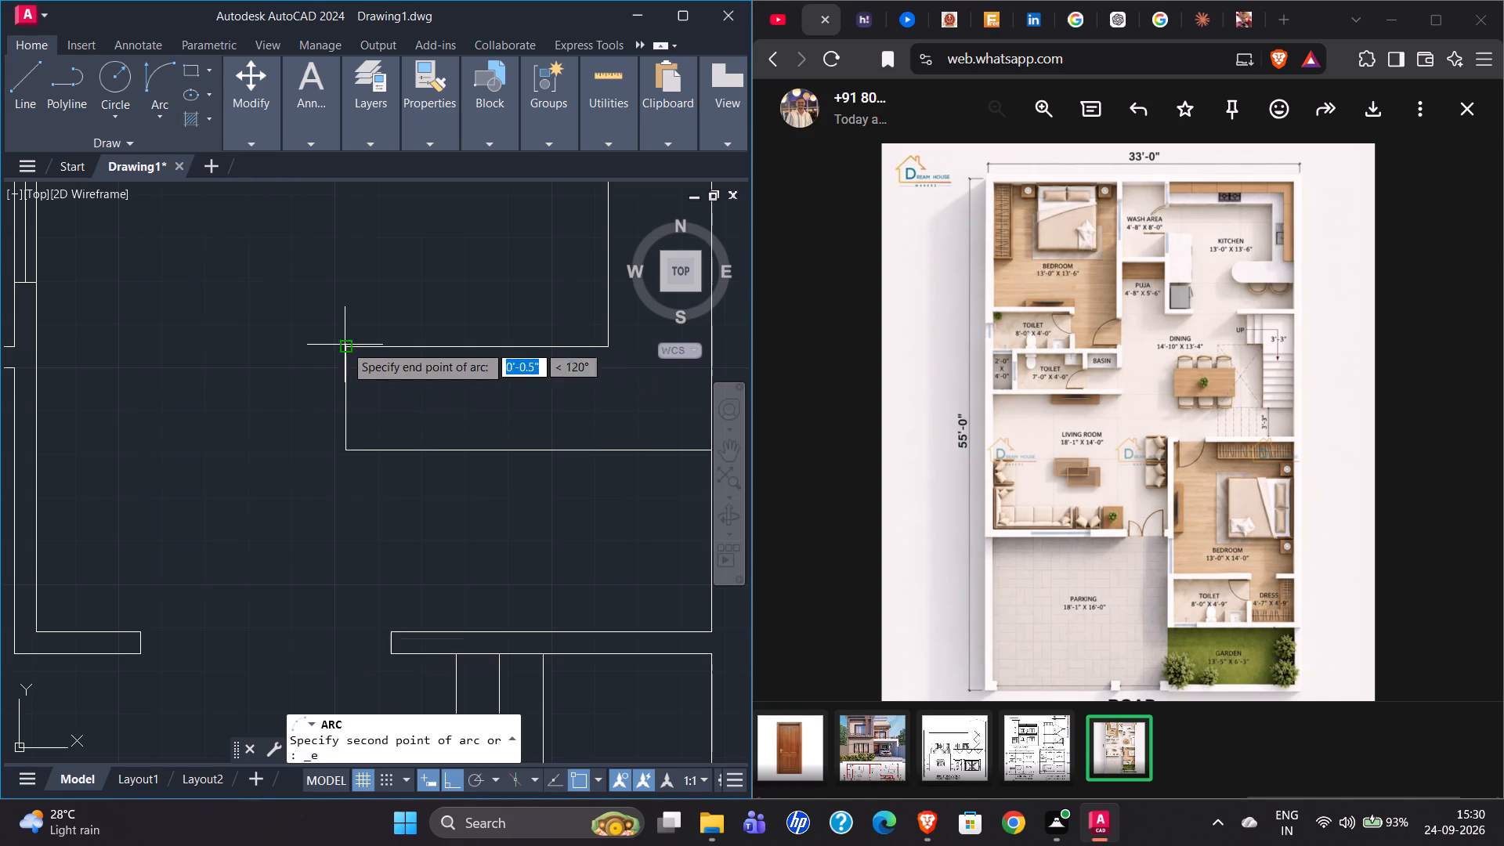
{"action": "left_click", "coordinate": [346, 450]}
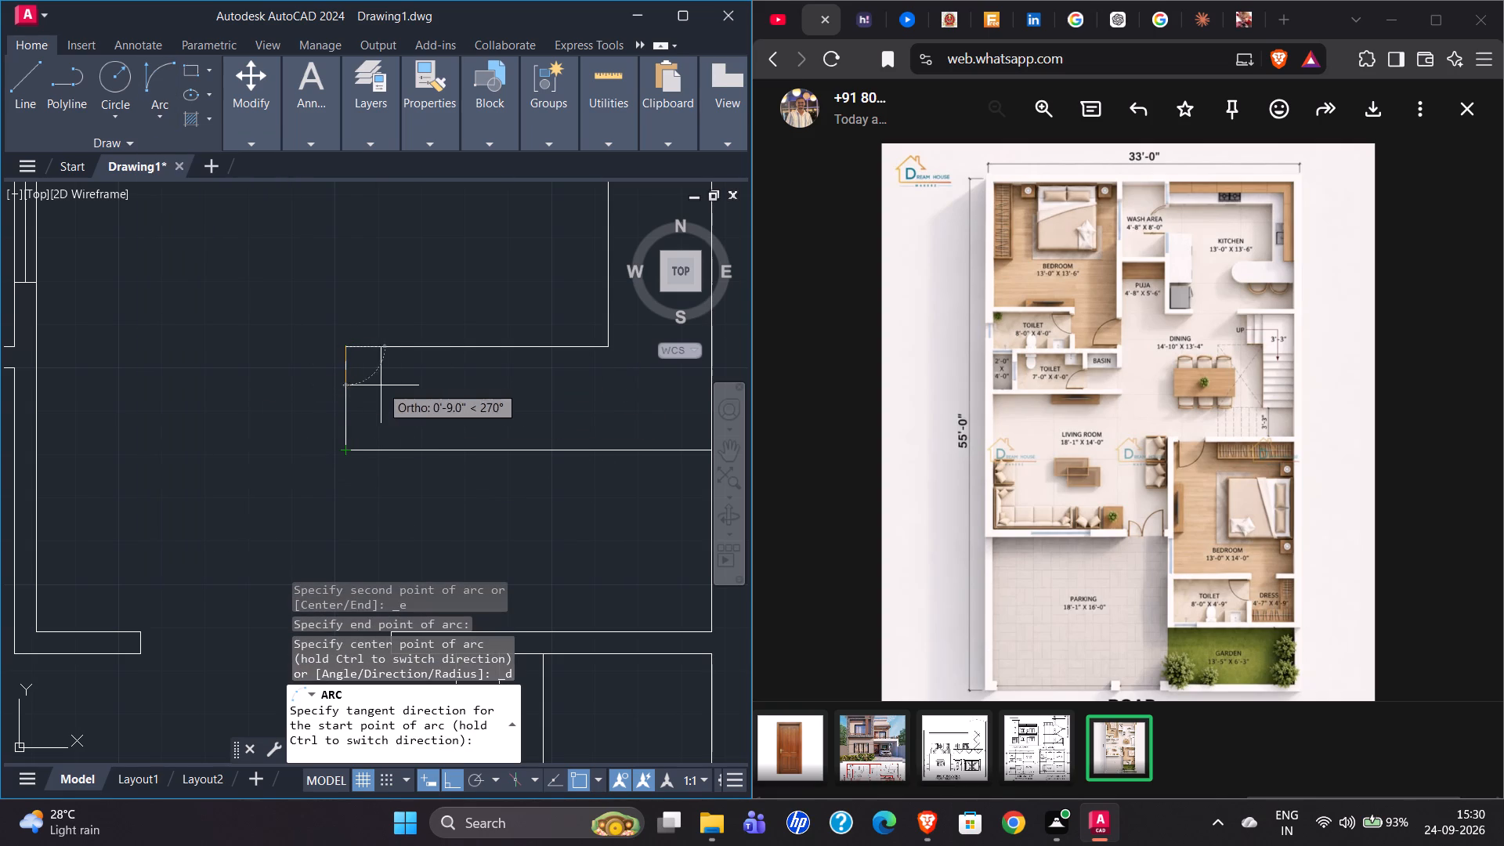
{"action": "left_click", "coordinate": [277, 391]}
{"action": "scroll", "coordinate": [302, 493], "scroll_direction": "down", "scroll_amount": 2}
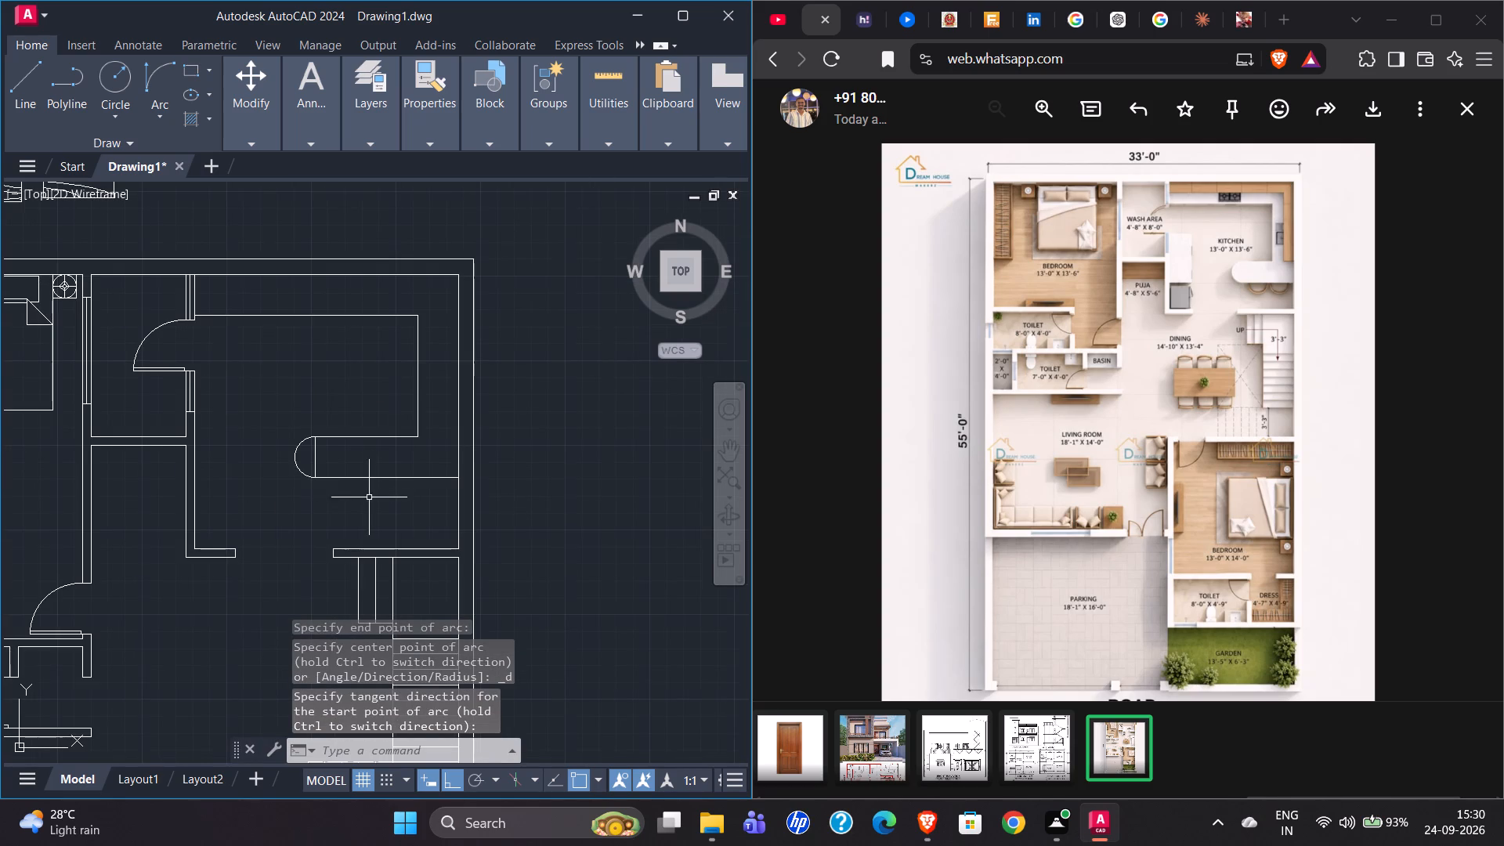
{"action": "scroll", "coordinate": [356, 485], "scroll_direction": "up", "scroll_amount": 1}
{"action": "key", "text": "Escape"}
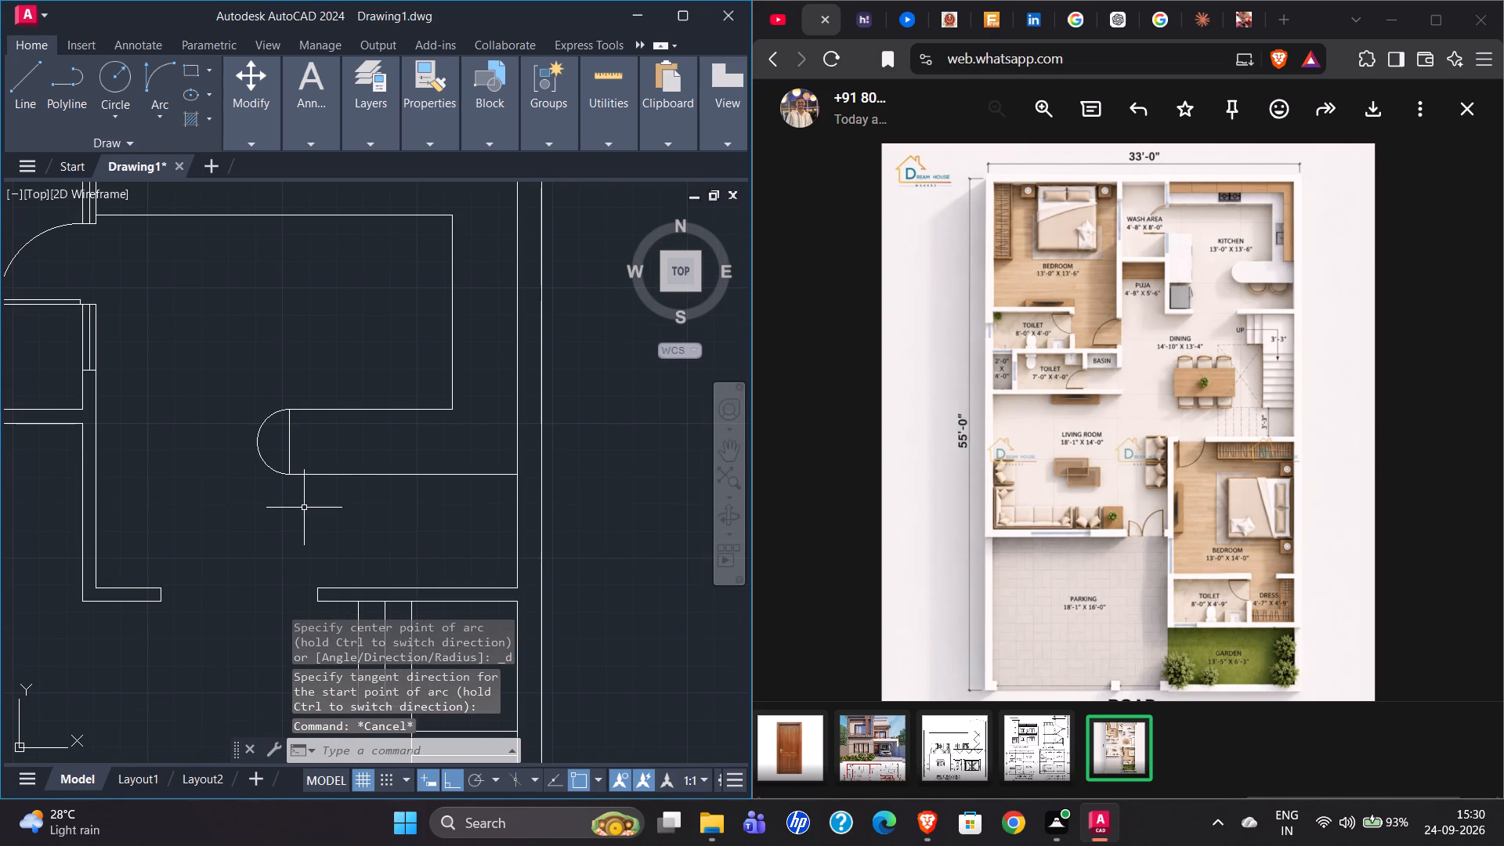
Trim away the straight end line inside the peninsula counter's rounded west end.
{"action": "type", "text": "TR"}
{"action": "key", "text": "Return"}
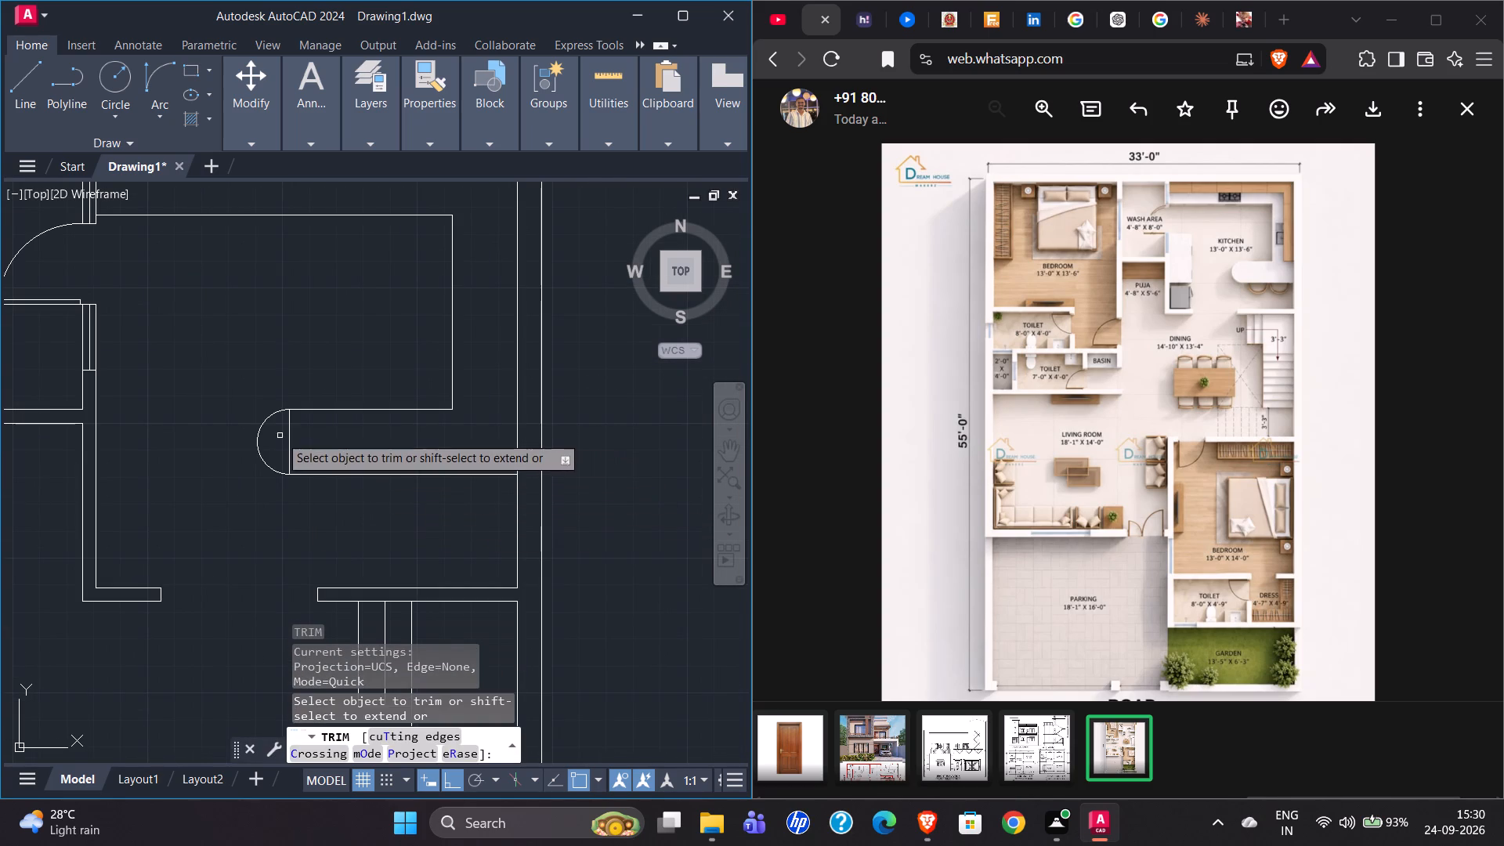
{"action": "left_click_drag", "start_coordinate": [285, 437], "coordinate": [342, 439]}
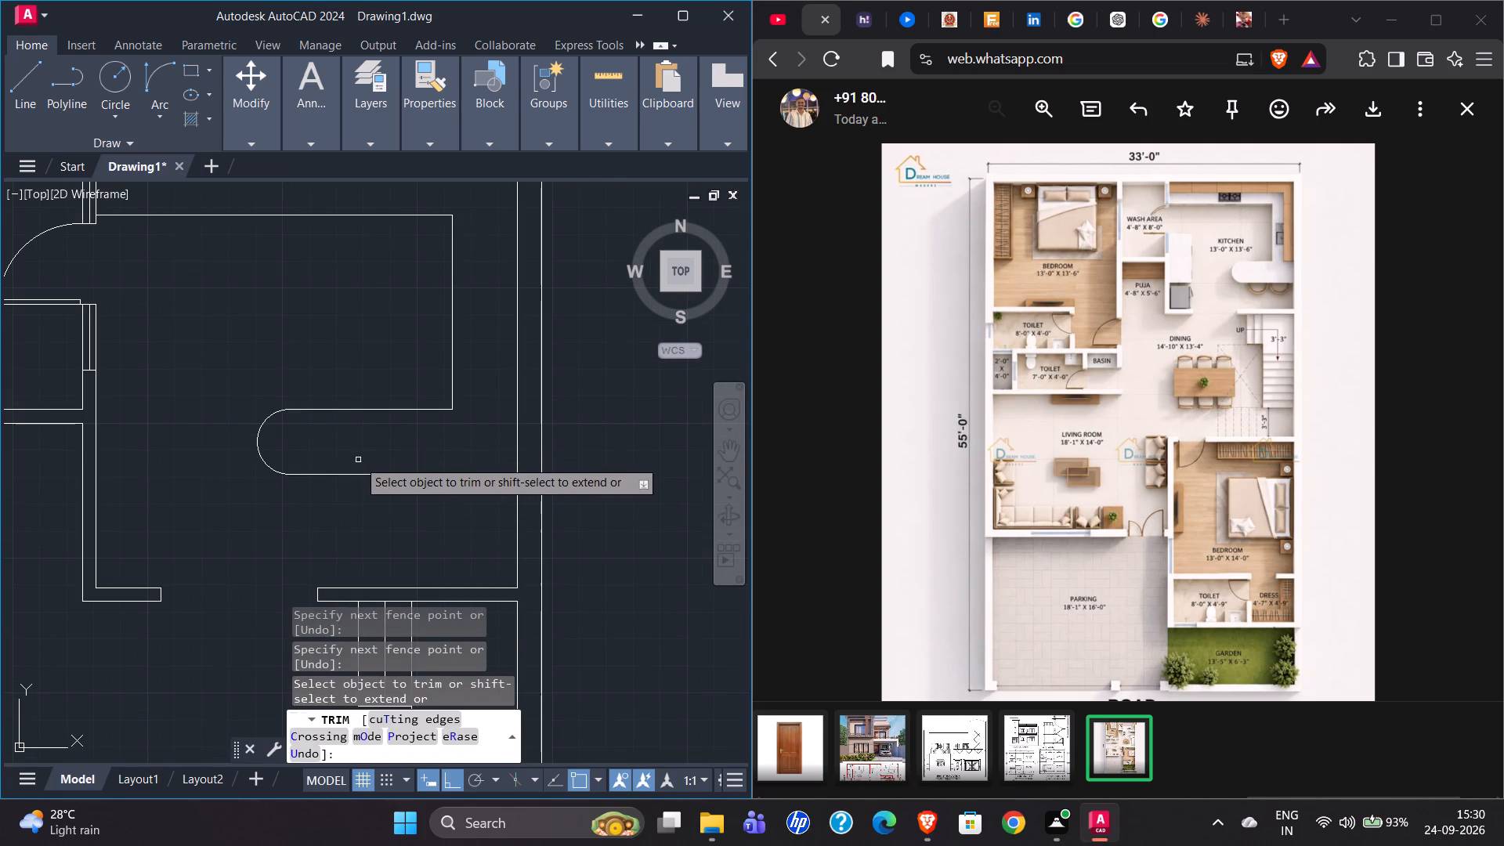
{"action": "key", "text": "Escape"}
Move the peninsula's end arc about 1'-4.8" east along the counter edge to shorten the counter.
{"action": "left_click", "coordinate": [269, 469]}
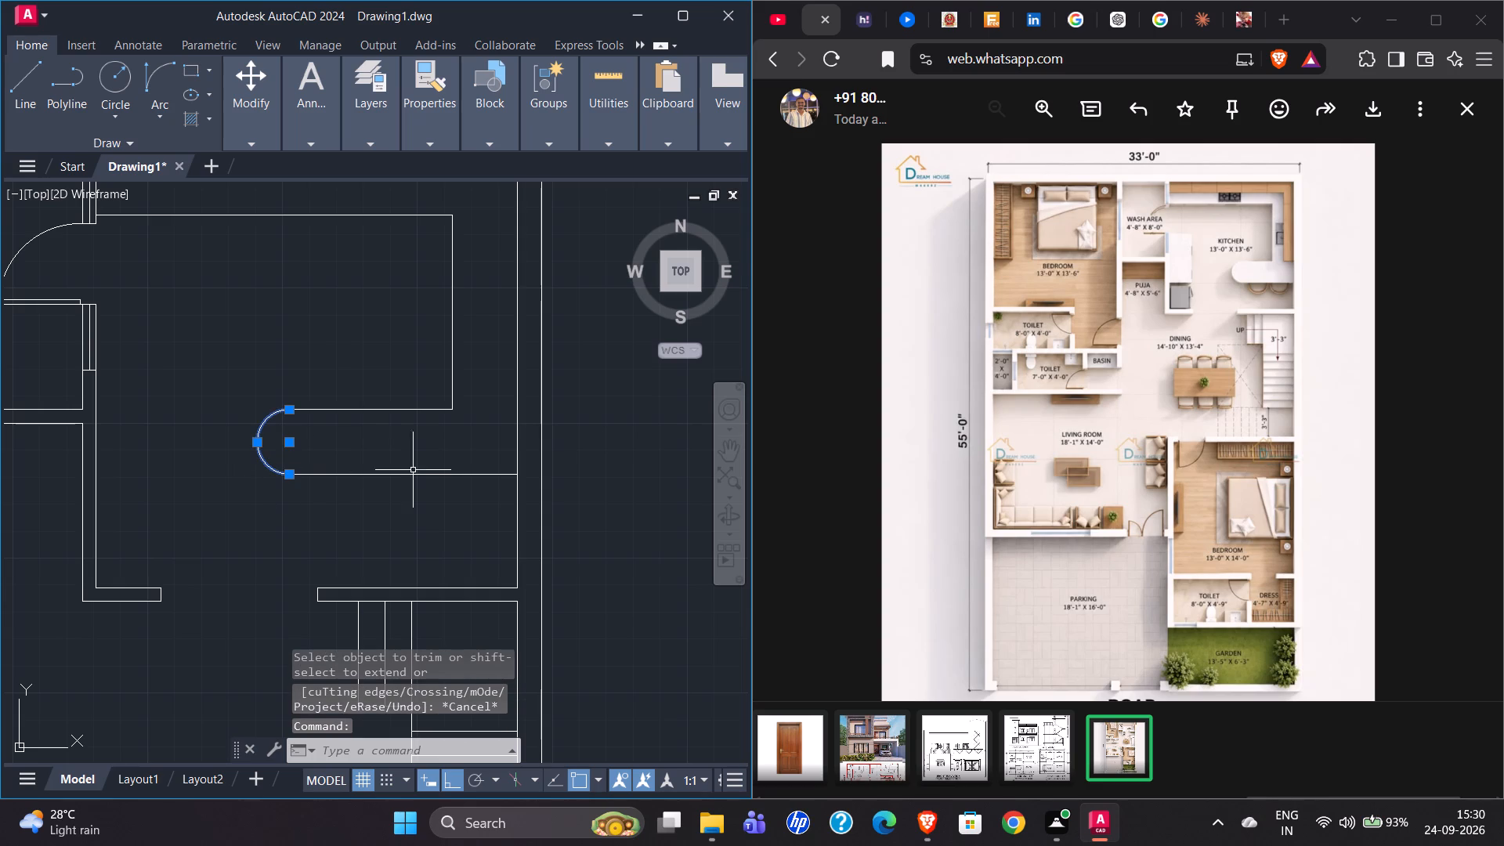
{"action": "key", "text": "m"}
{"action": "key", "text": "Return"}
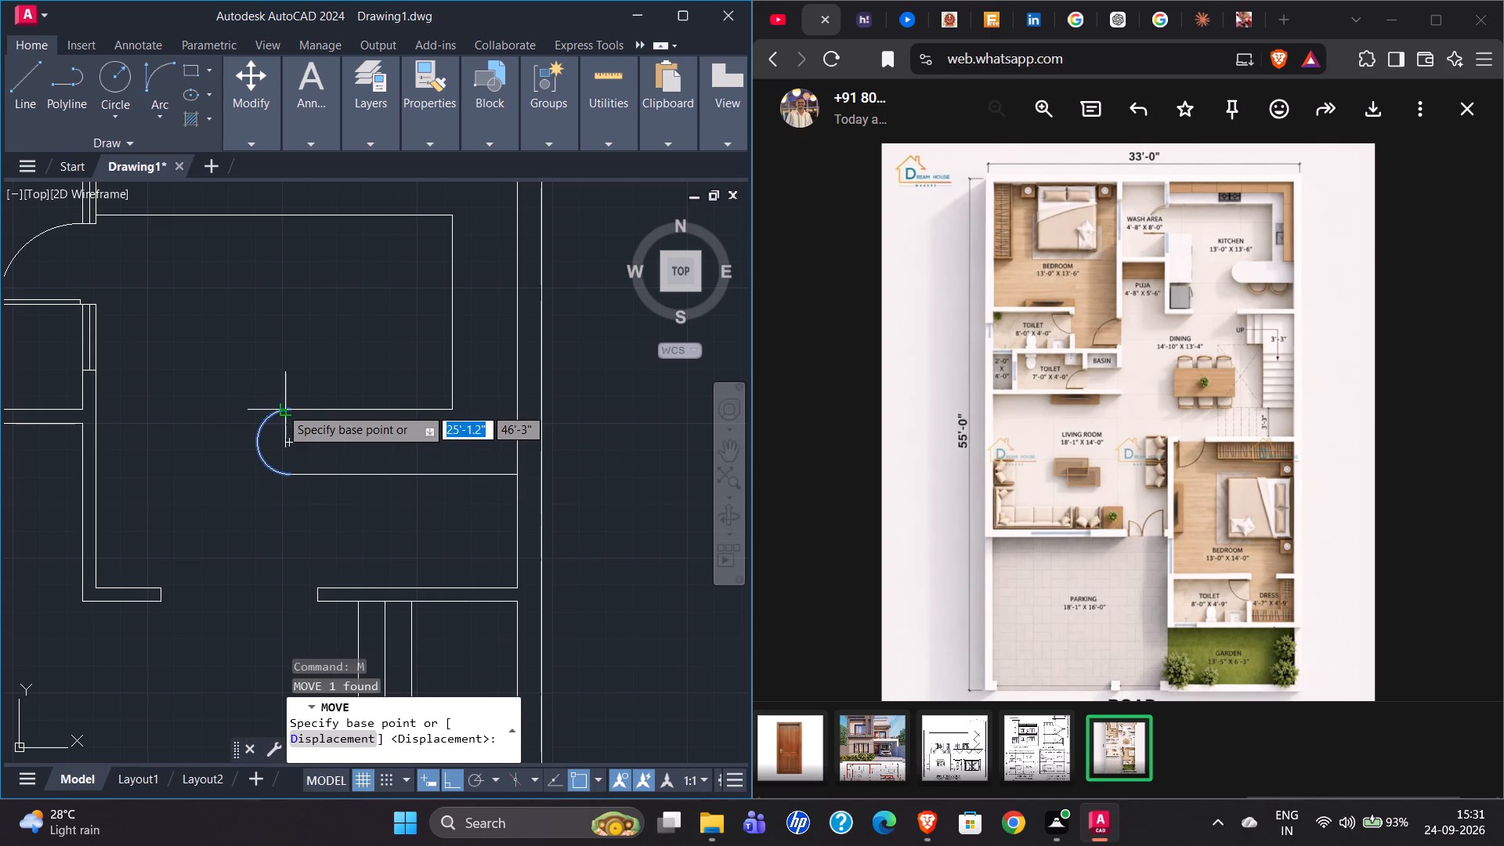
{"action": "left_click", "coordinate": [282, 408]}
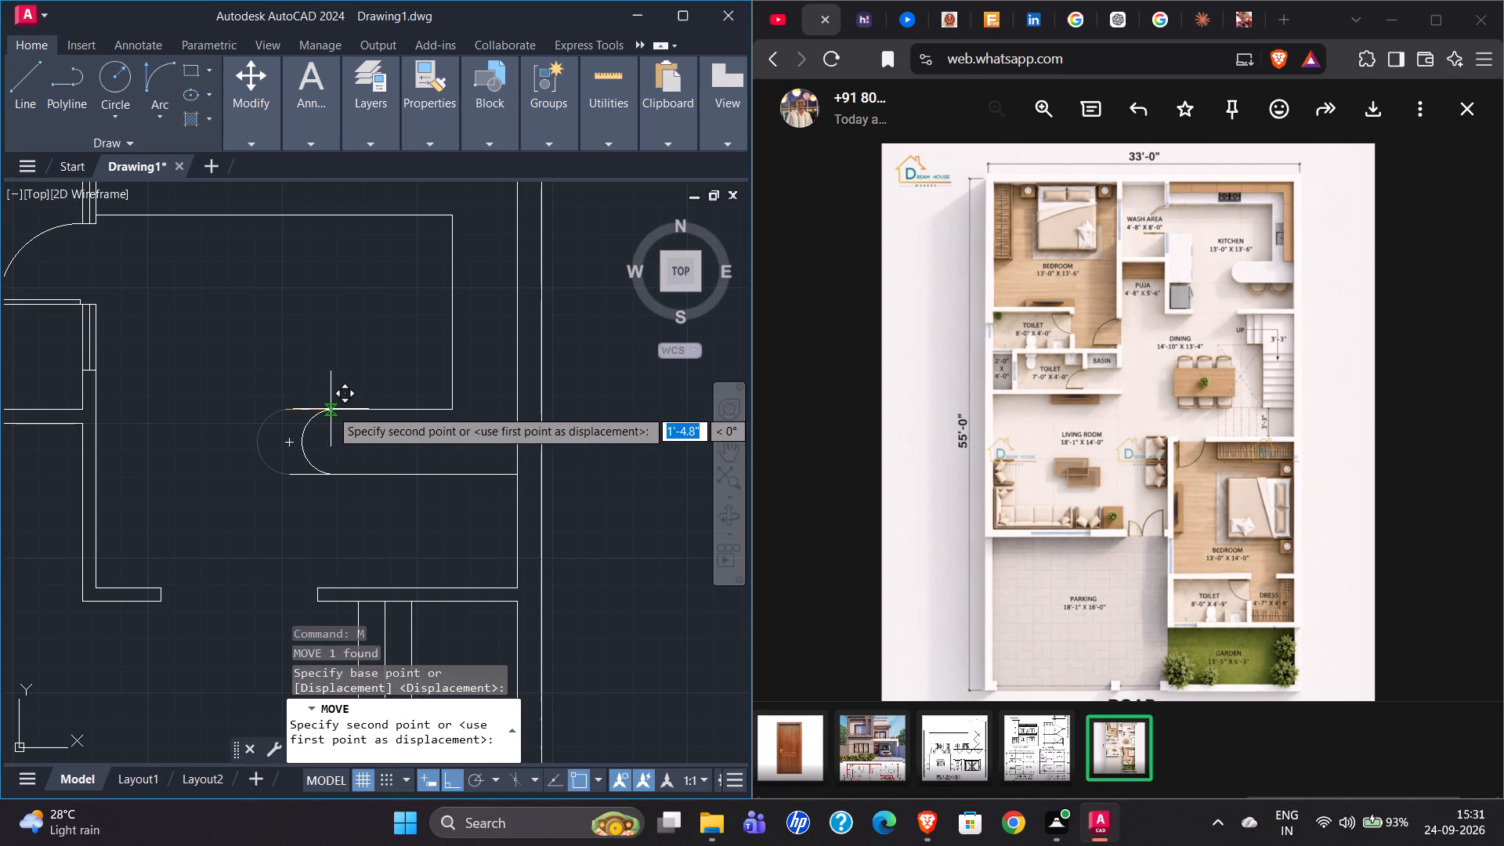
{"action": "left_click", "coordinate": [331, 409]}
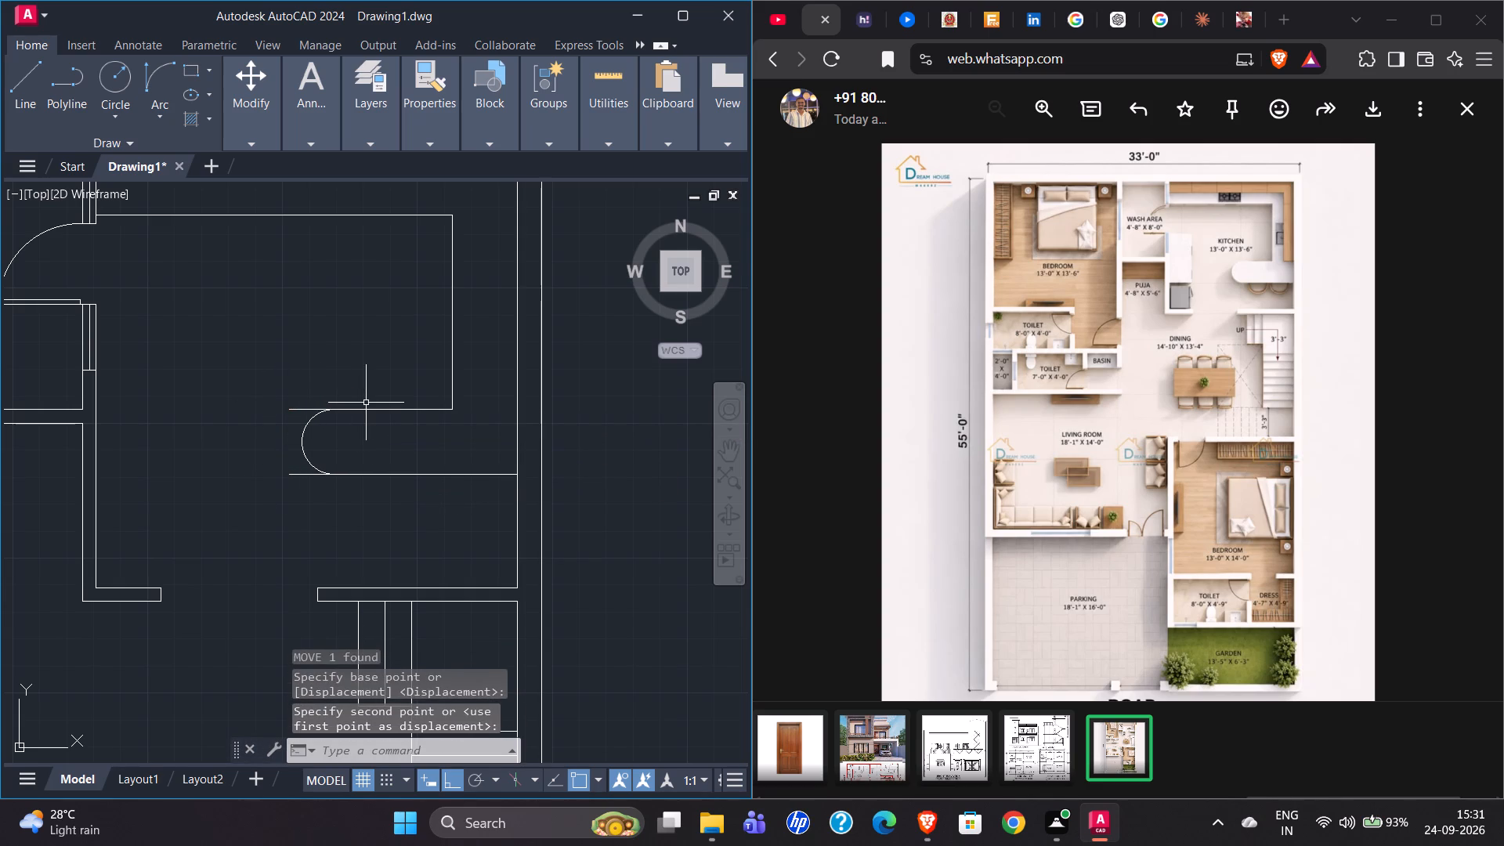
{"action": "key", "text": "Escape"}
Trim the peninsula's north and south edge lines that extend west past the moved end arc.
{"action": "type", "text": "TR"}
{"action": "key", "text": "Return"}
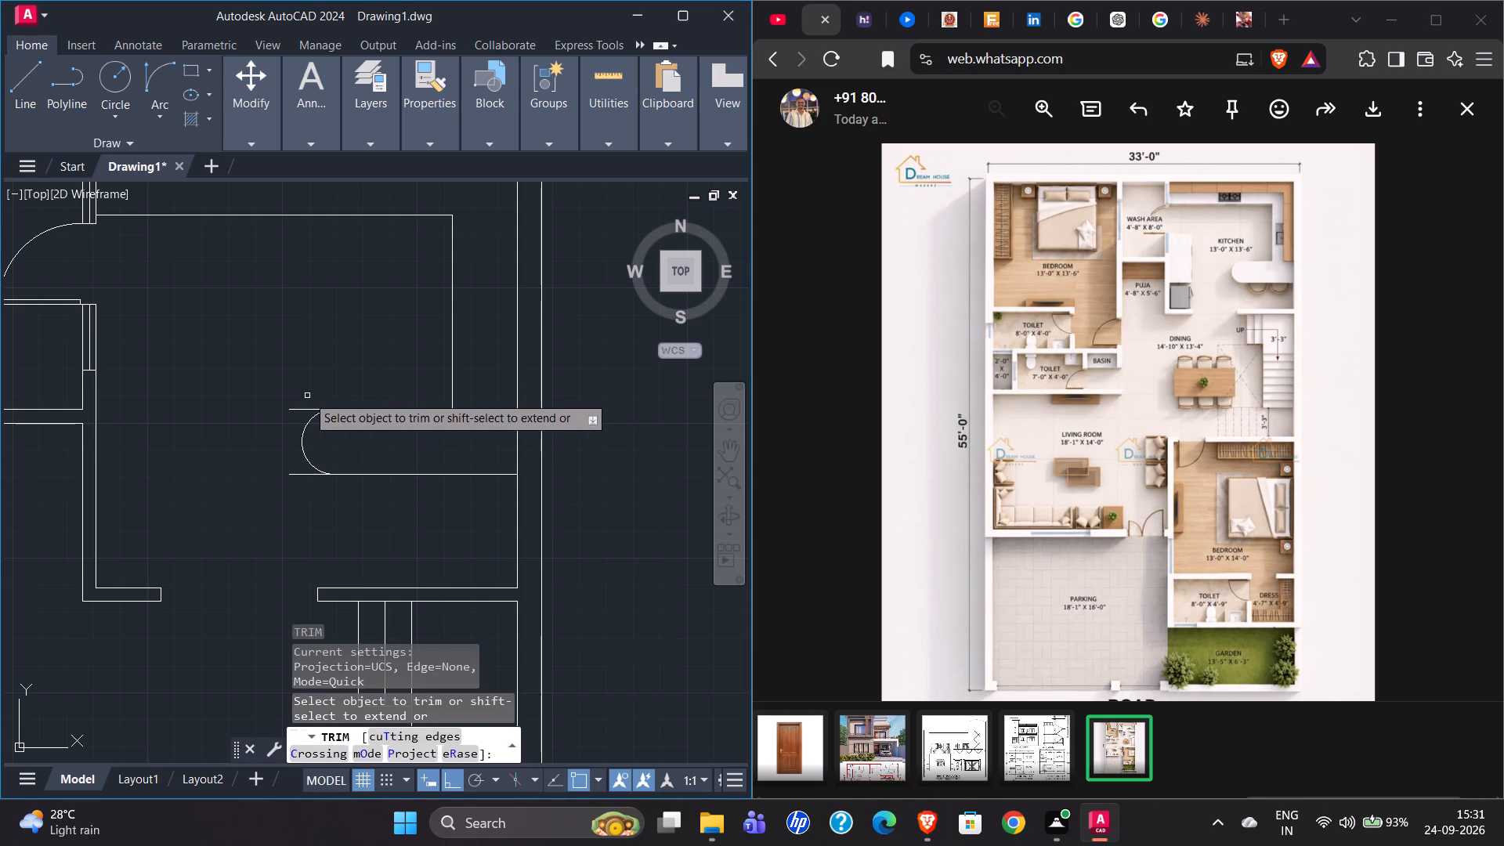
{"action": "left_click_drag", "start_coordinate": [307, 396], "coordinate": [301, 489]}
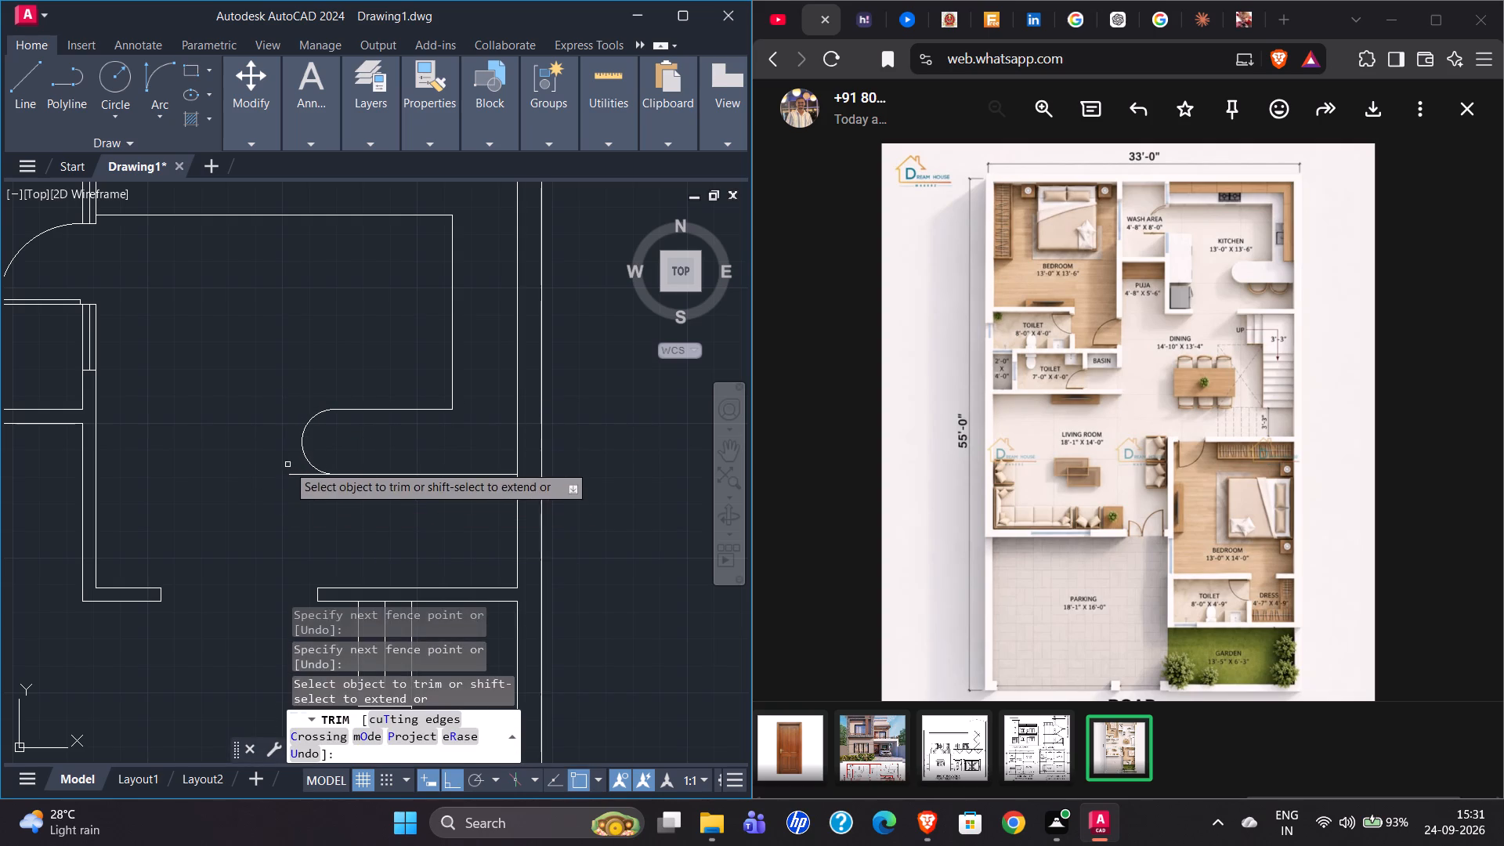
{"action": "left_click_drag", "start_coordinate": [287, 465], "coordinate": [309, 492]}
{"action": "key", "text": "Escape"}
Examine the whole plan and the furniture blocks laid out north of it for pieces to use in the kitchen.
{"action": "scroll", "coordinate": [268, 508], "scroll_direction": "down", "scroll_amount": 1}
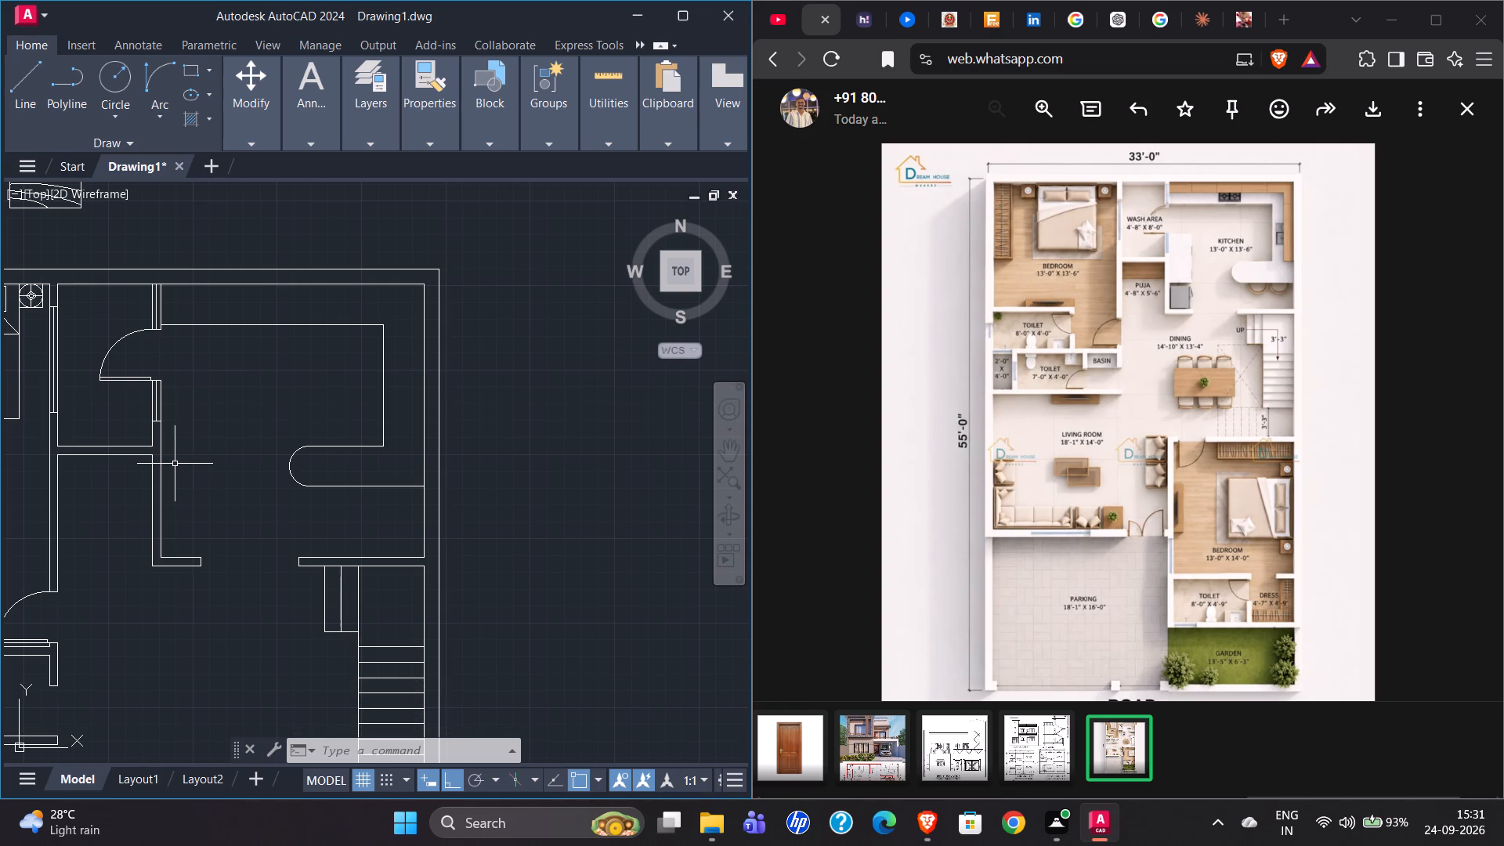
{"action": "scroll", "coordinate": [481, 316], "scroll_direction": "down", "scroll_amount": 2}
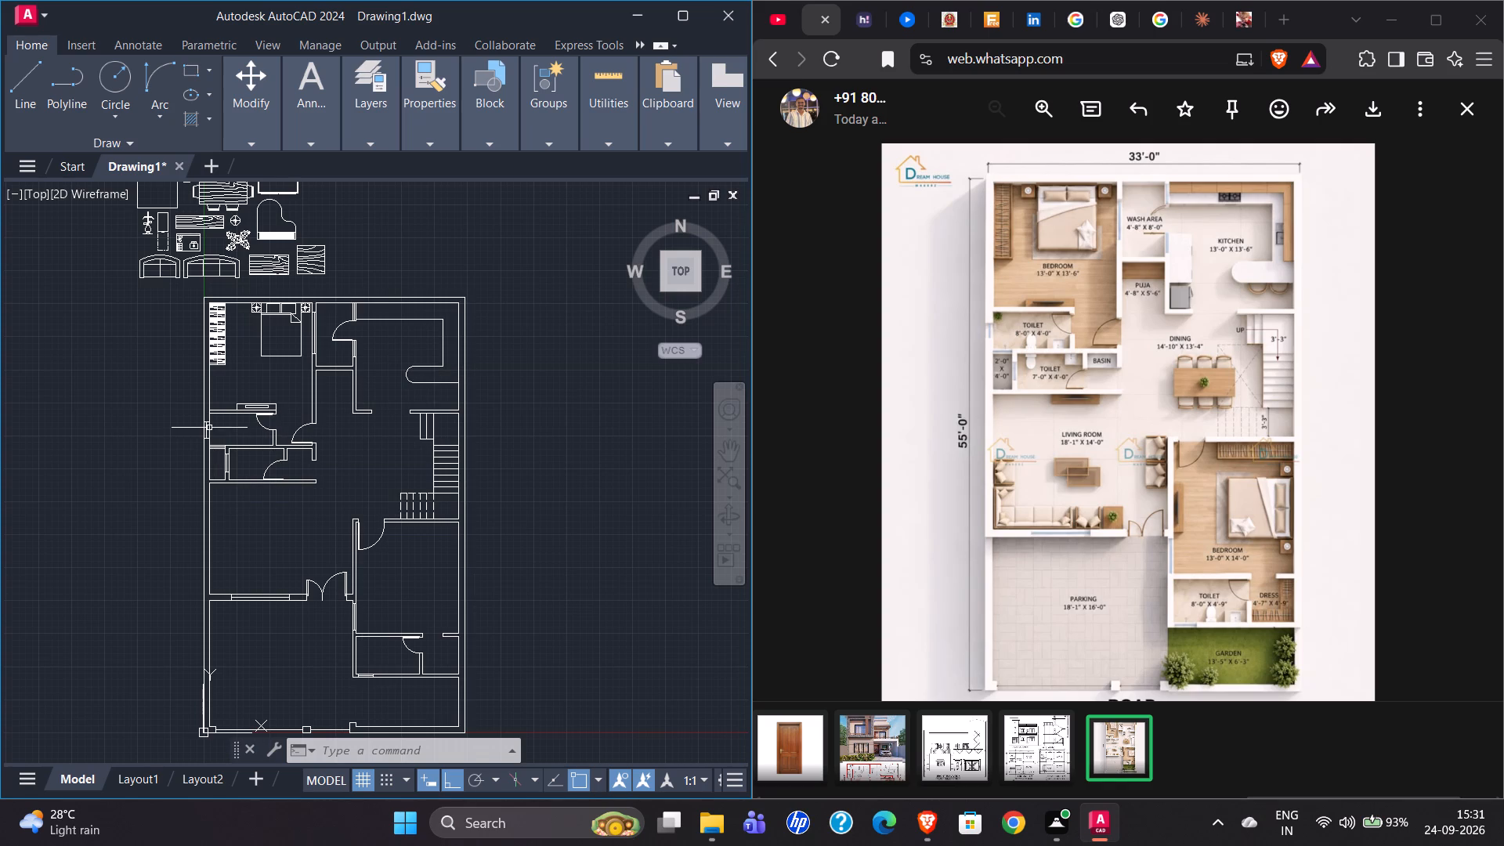
{"action": "scroll", "coordinate": [157, 488], "scroll_direction": "down", "scroll_amount": 2}
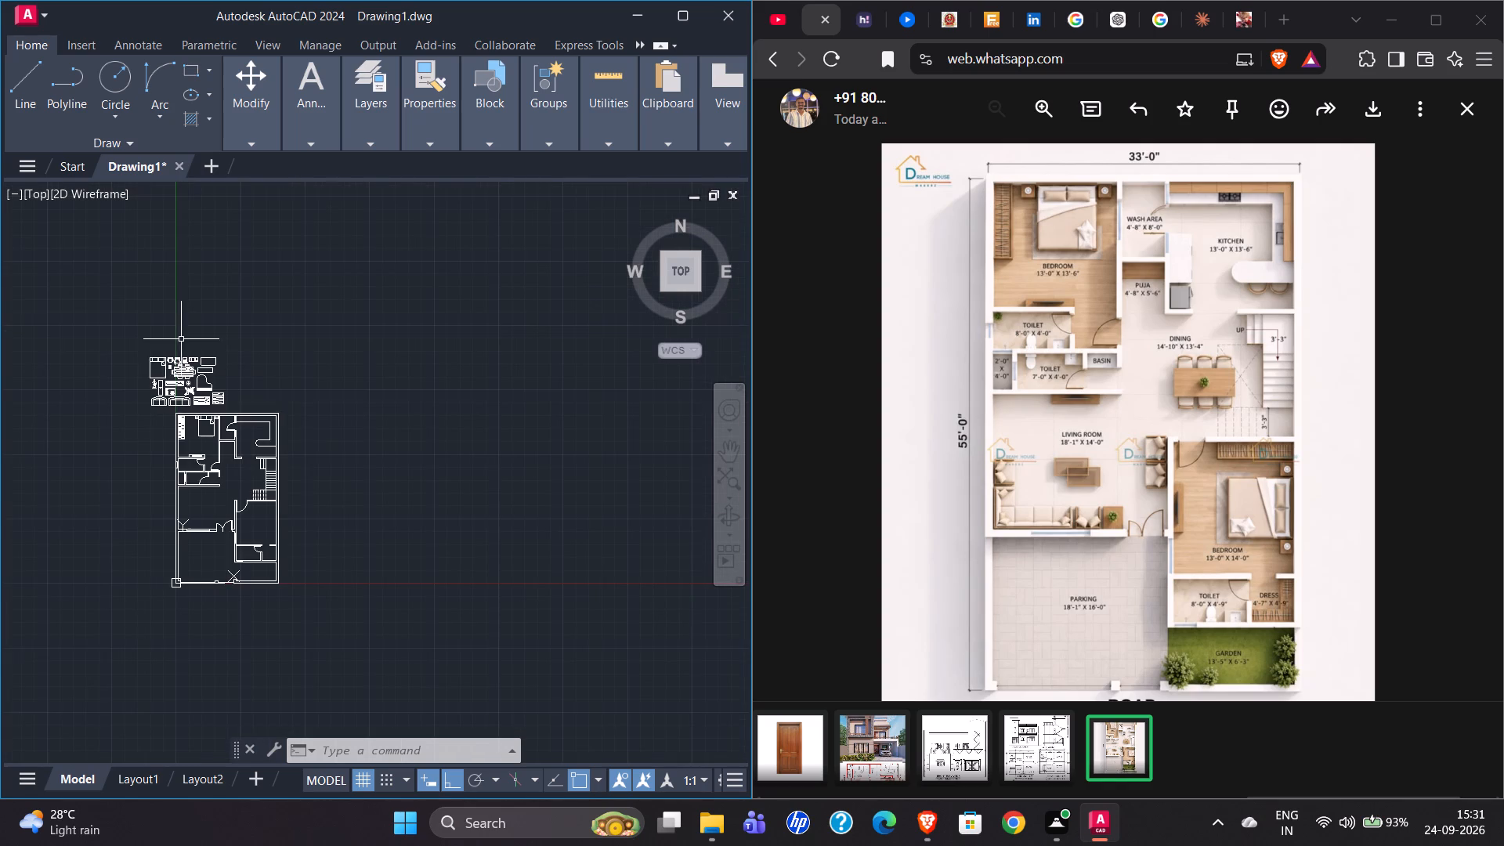
{"action": "scroll", "coordinate": [138, 401], "scroll_direction": "up", "scroll_amount": 5}
{"action": "scroll", "coordinate": [189, 457], "scroll_direction": "down", "scroll_amount": 3}
{"action": "scroll", "coordinate": [286, 360], "scroll_direction": "up", "scroll_amount": 4}
{"action": "scroll", "coordinate": [196, 417], "scroll_direction": "down", "scroll_amount": 1}
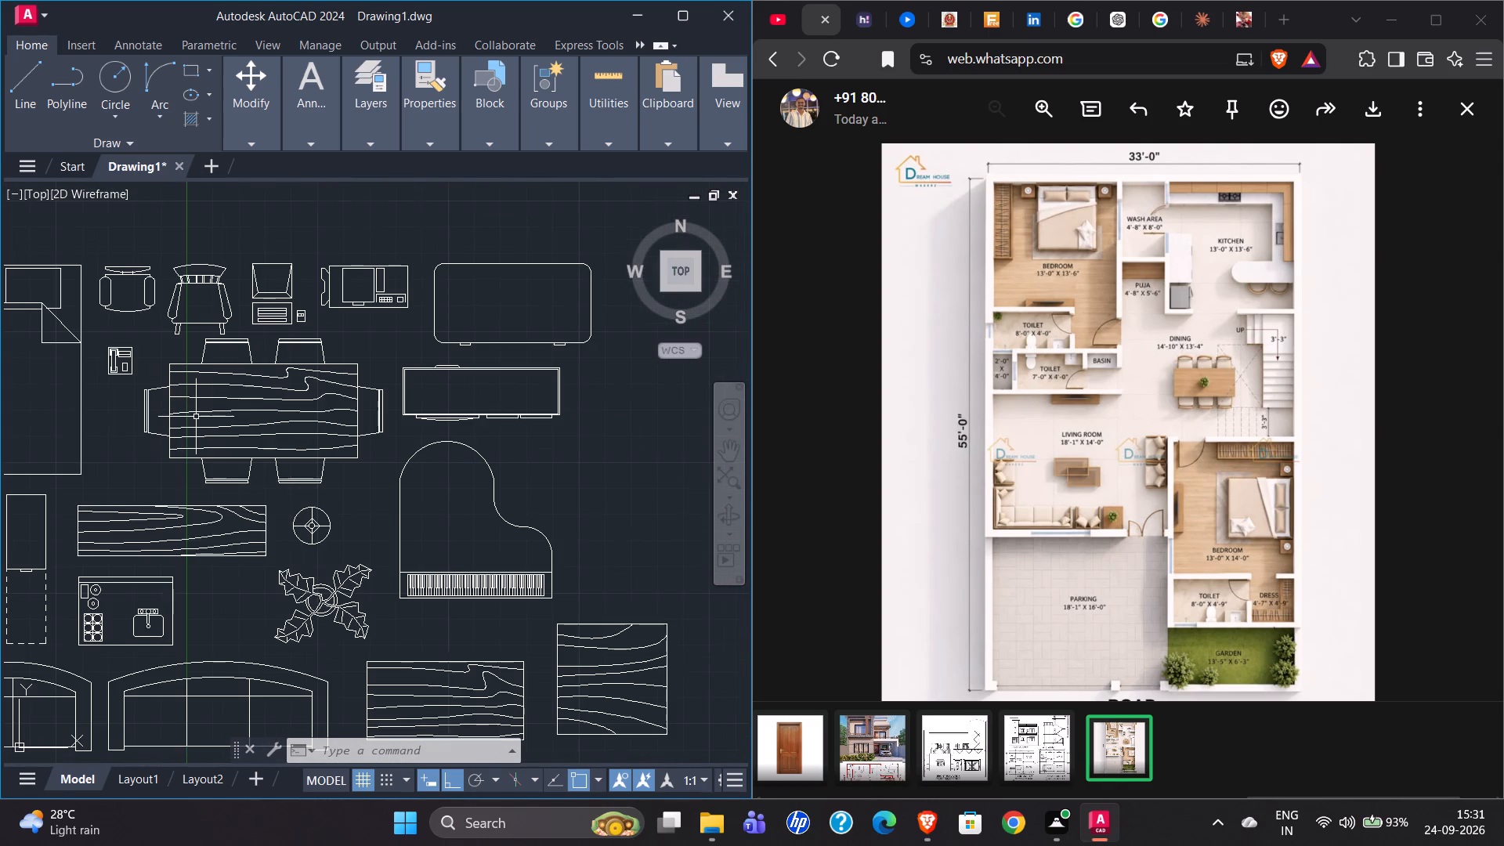
{"action": "scroll", "coordinate": [289, 355], "scroll_direction": "down", "scroll_amount": 3}
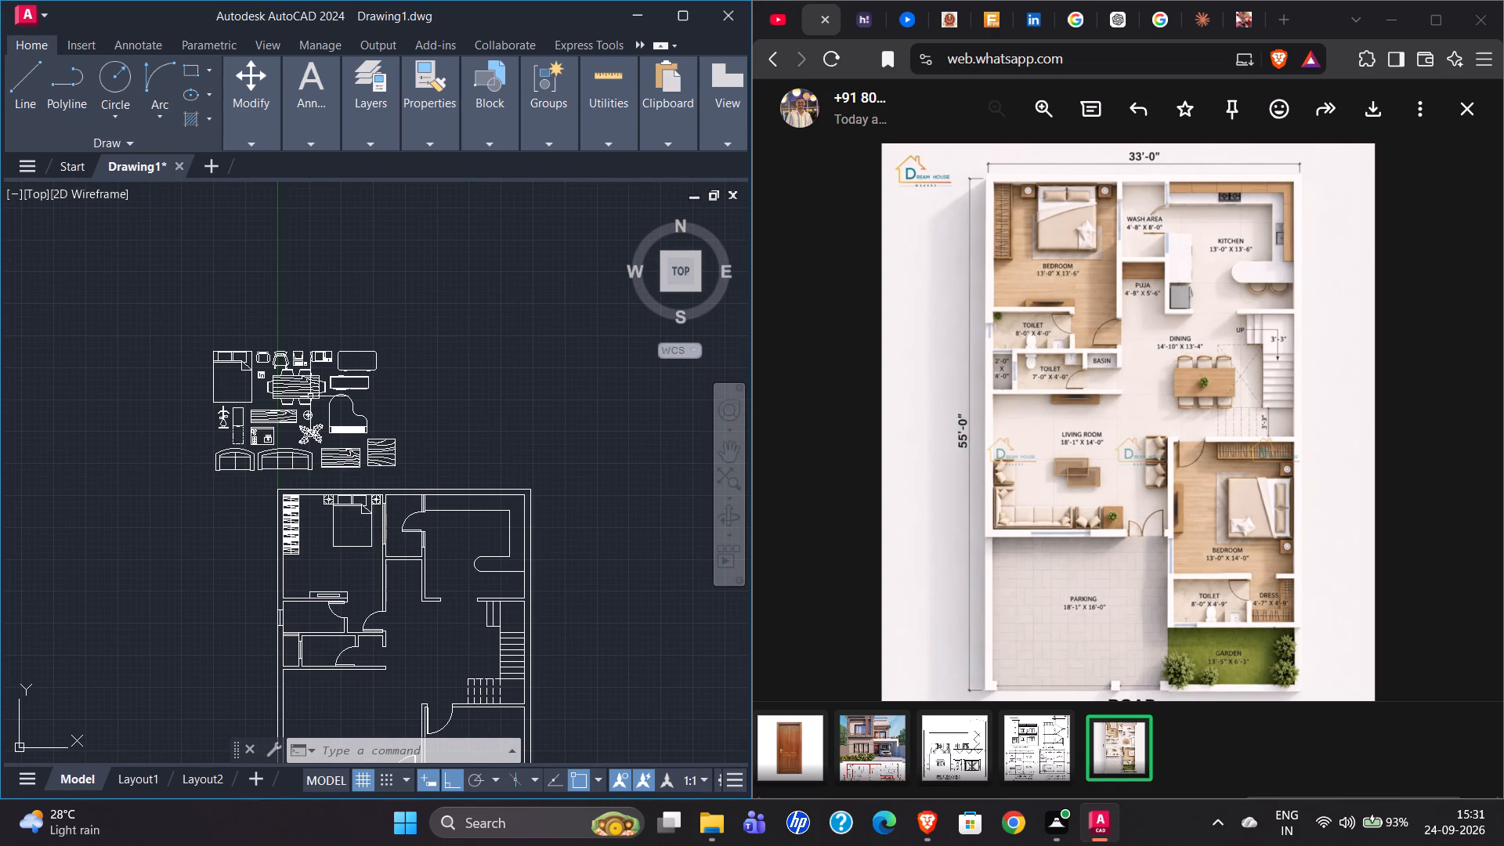
Insert the House Designer.dwg sample from DesignCenter as a block west of the plan, at scale 1 and rotation 0.
{"action": "key", "text": "ctrl+2"}
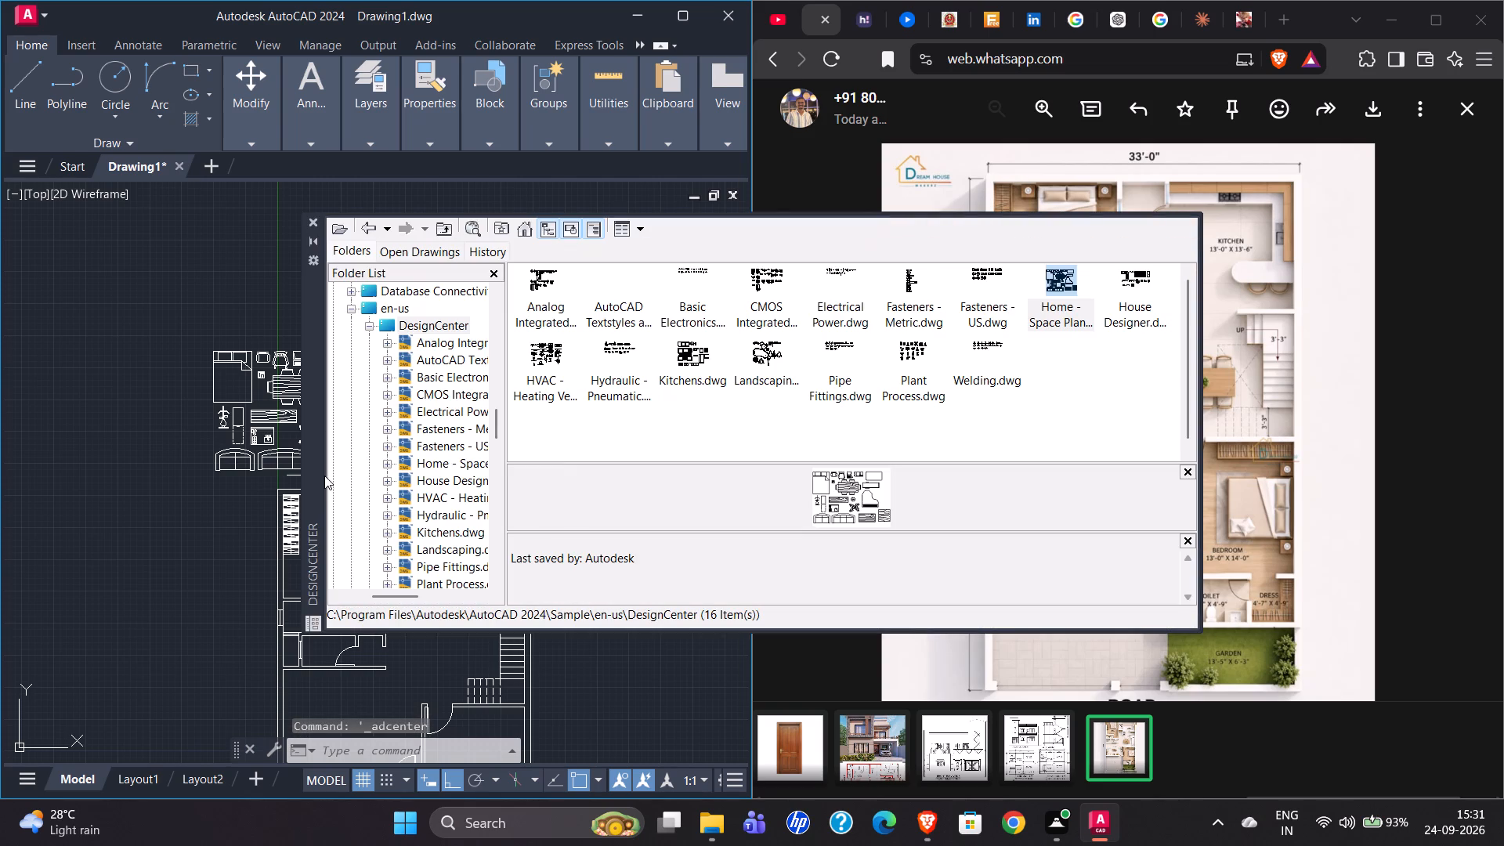
{"action": "scroll", "coordinate": [919, 385], "scroll_direction": "up", "scroll_amount": 2}
{"action": "left_click_drag", "start_coordinate": [1136, 299], "coordinate": [38, 446]}
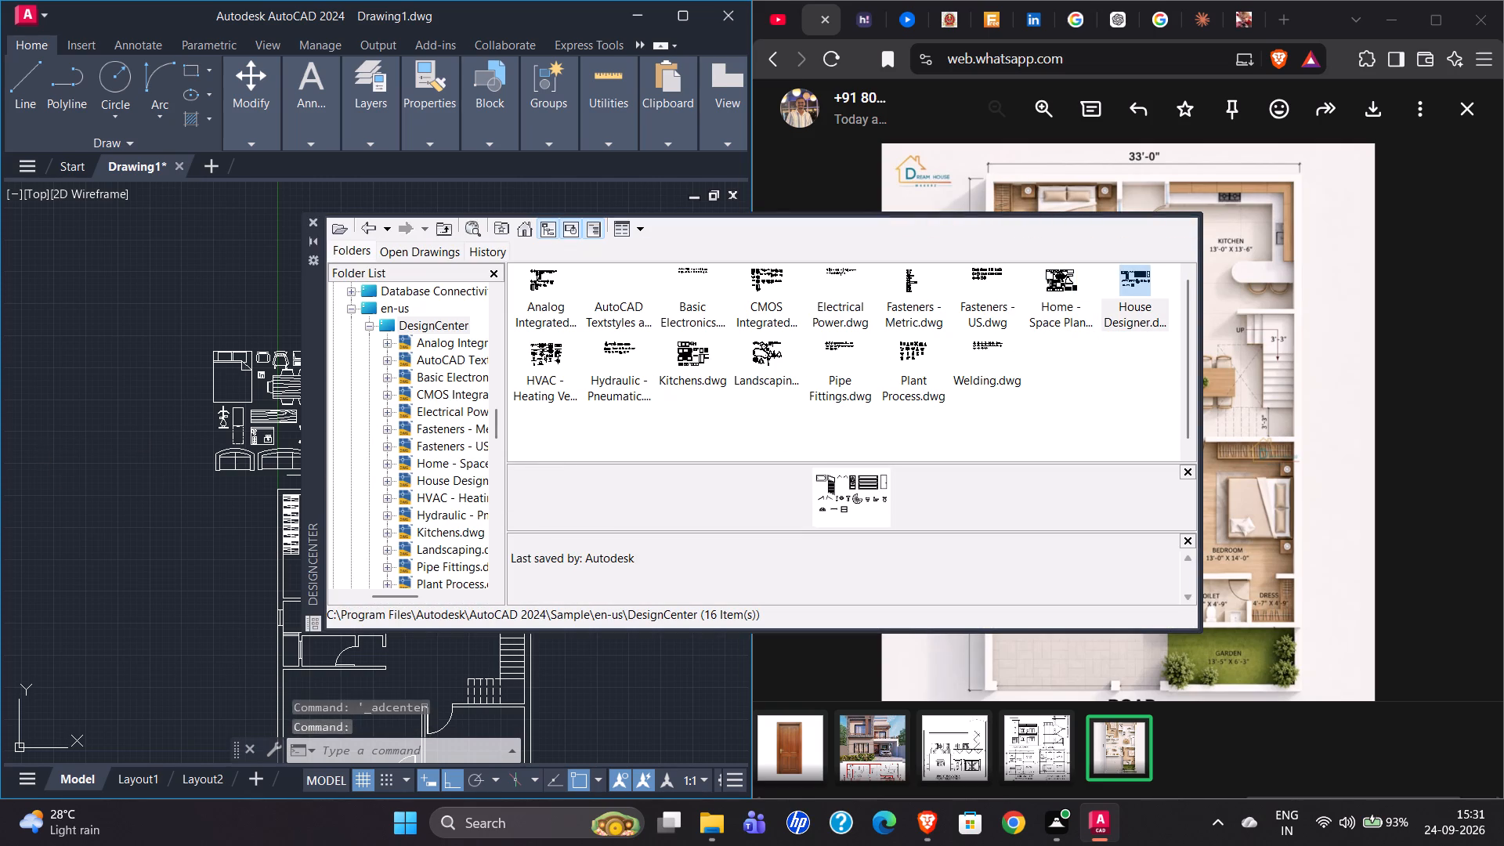
{"action": "scroll", "coordinate": [47, 432], "scroll_direction": "down", "scroll_amount": 2}
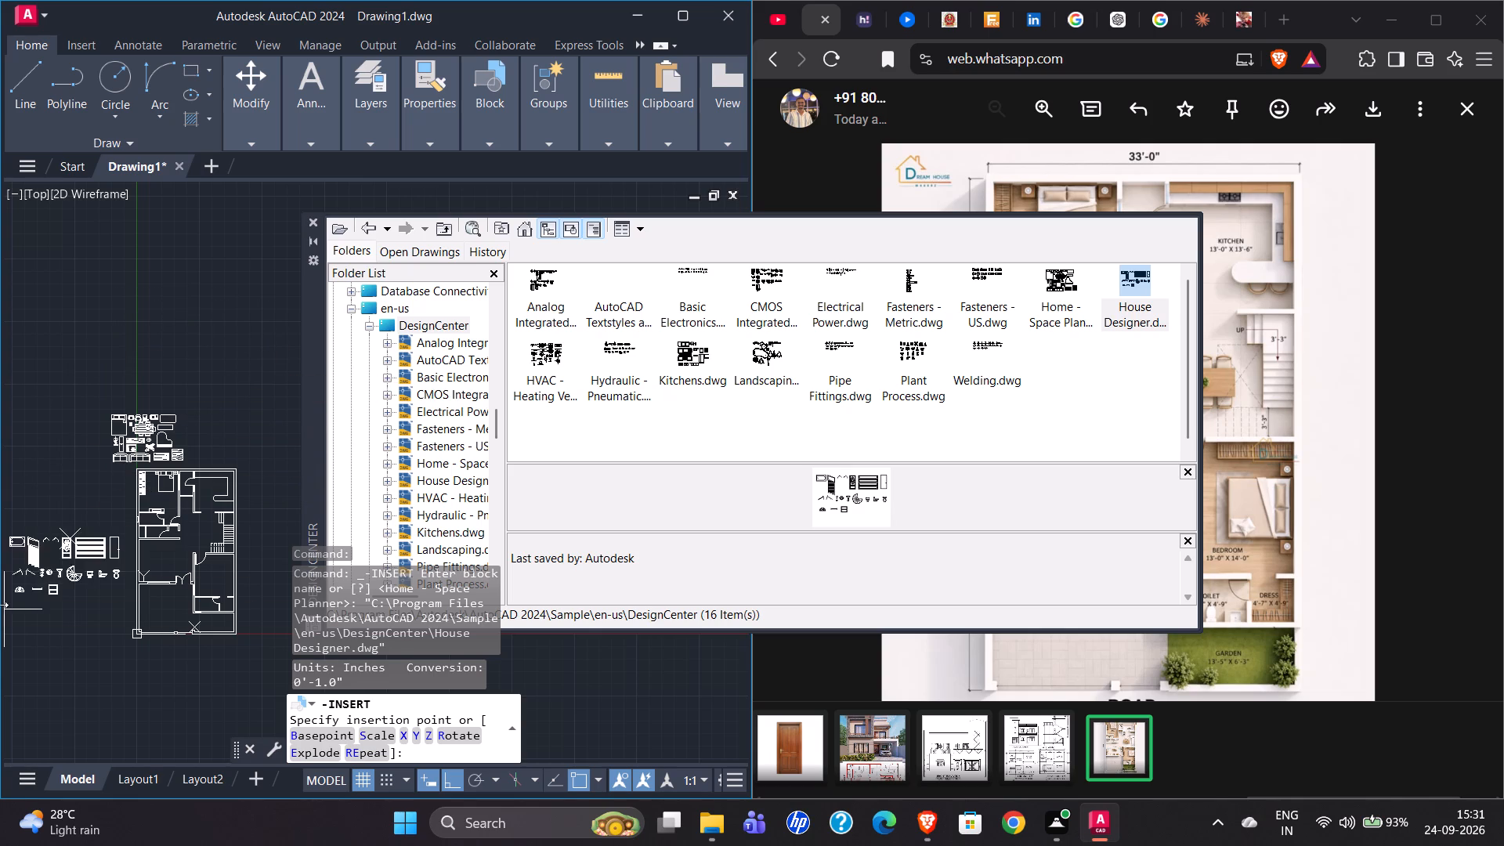
{"action": "scroll", "coordinate": [313, 482], "scroll_direction": "down", "scroll_amount": 4}
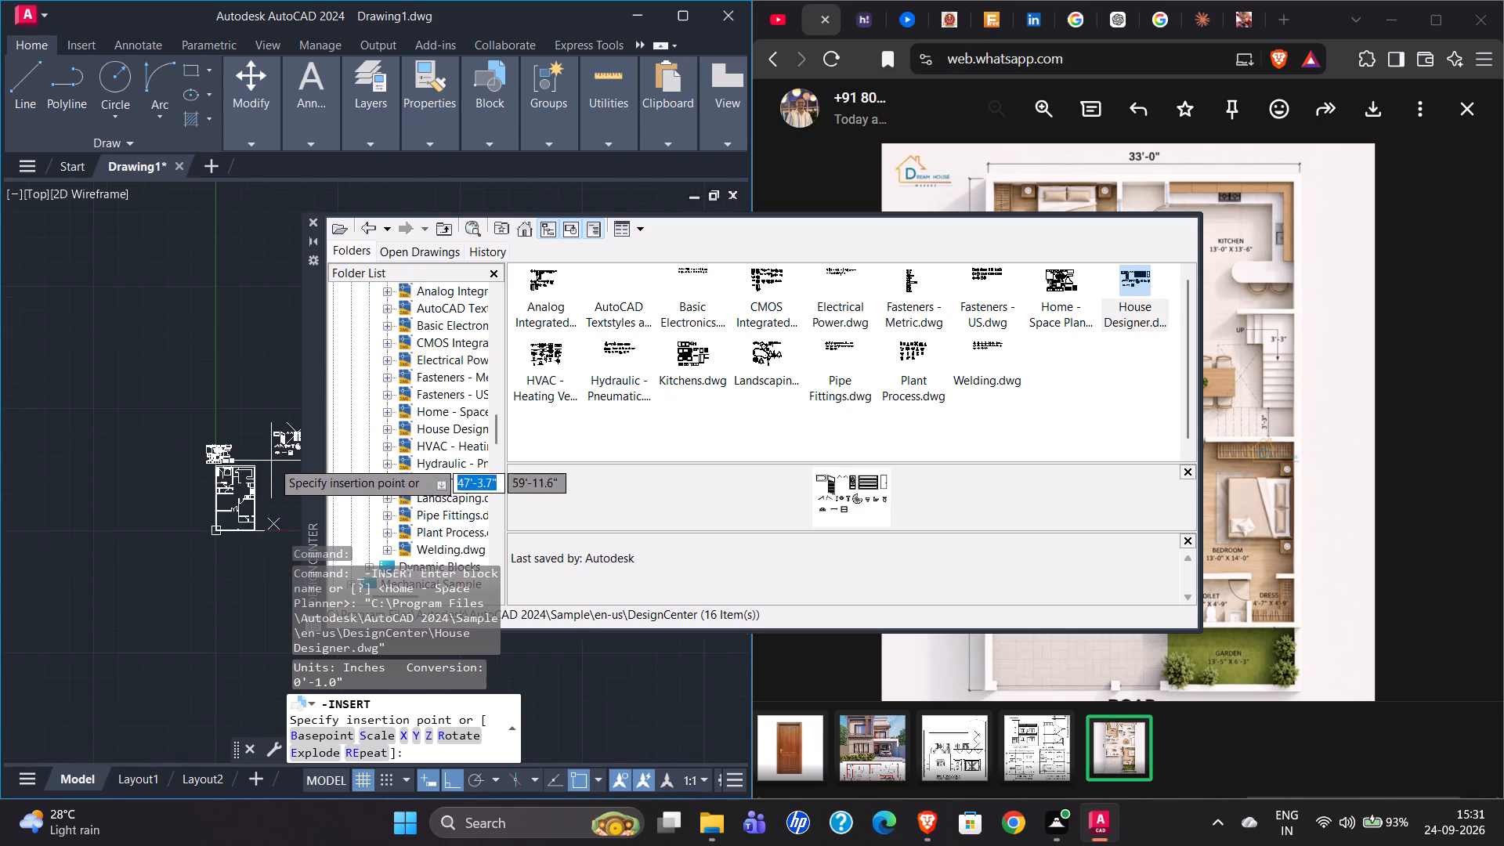
{"action": "scroll", "coordinate": [172, 508], "scroll_direction": "up", "scroll_amount": 3}
{"action": "scroll", "coordinate": [92, 499], "scroll_direction": "down", "scroll_amount": 1}
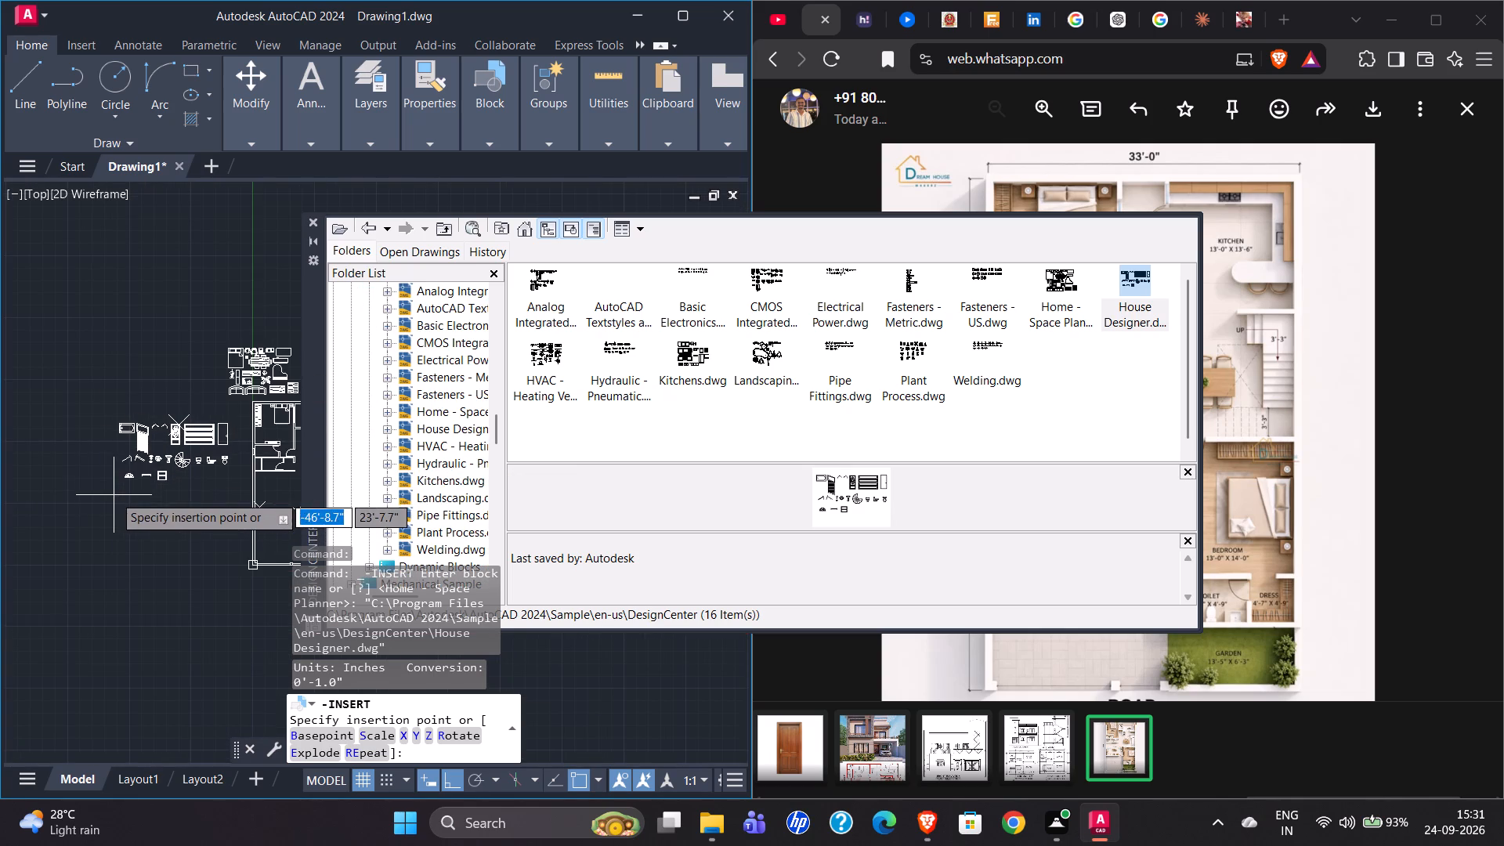
{"action": "left_click", "coordinate": [114, 495]}
{"action": "key", "text": "Return"}
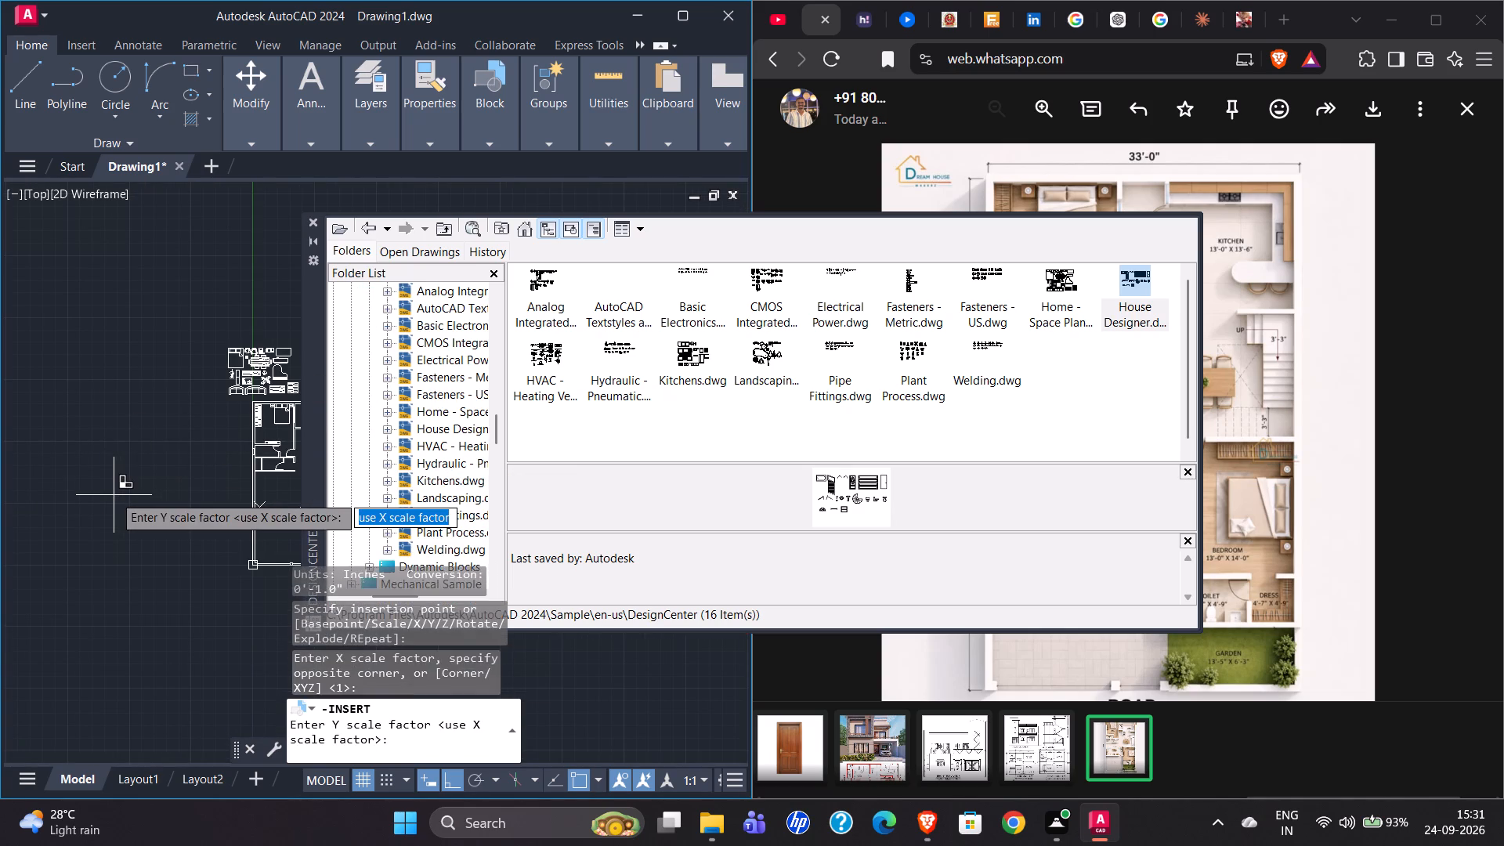
{"action": "key", "text": "Return"}
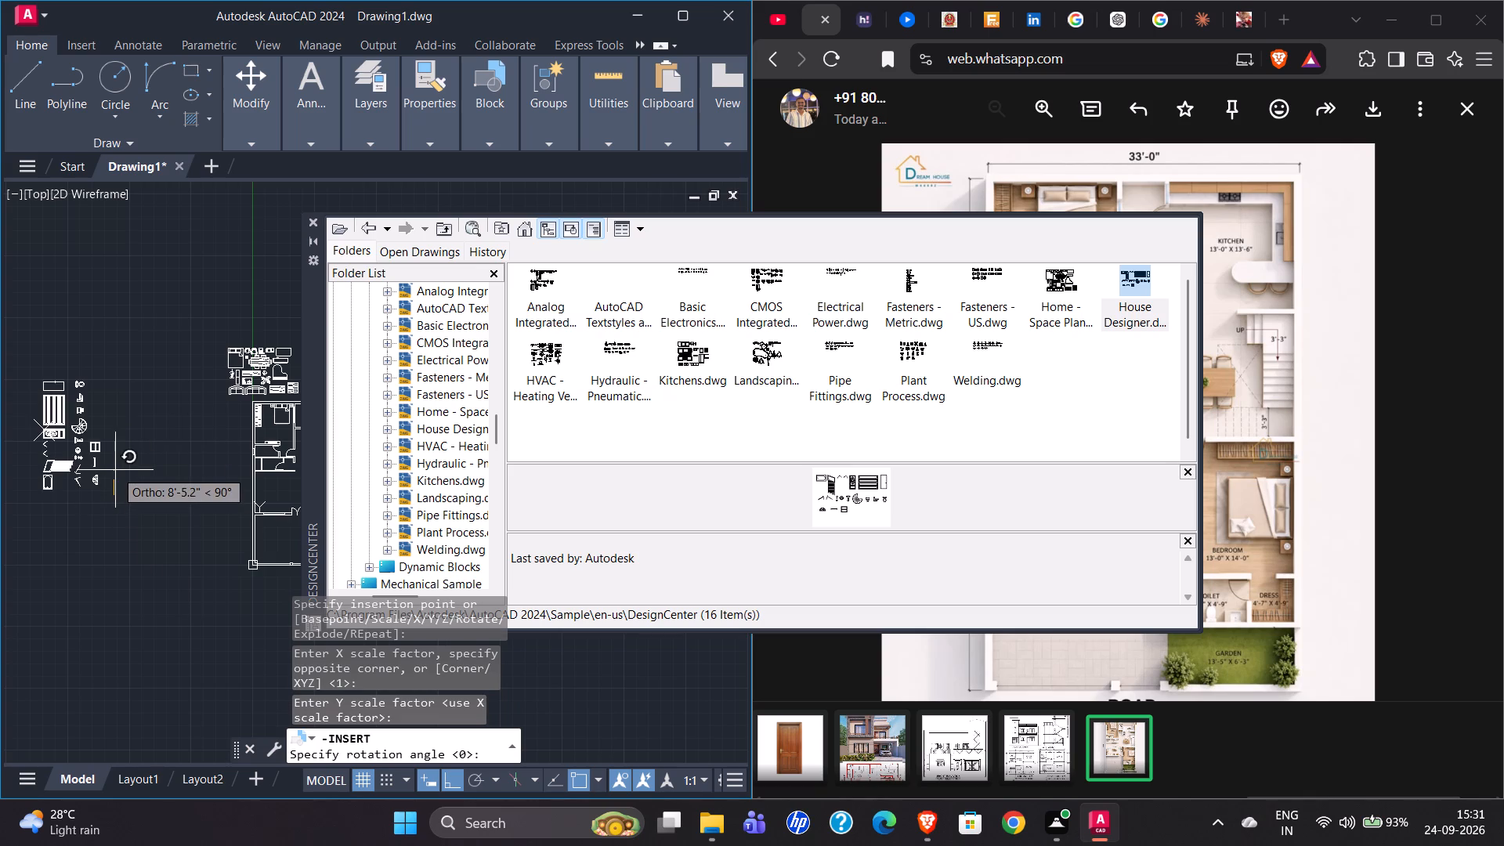
{"action": "key", "text": "Return"}
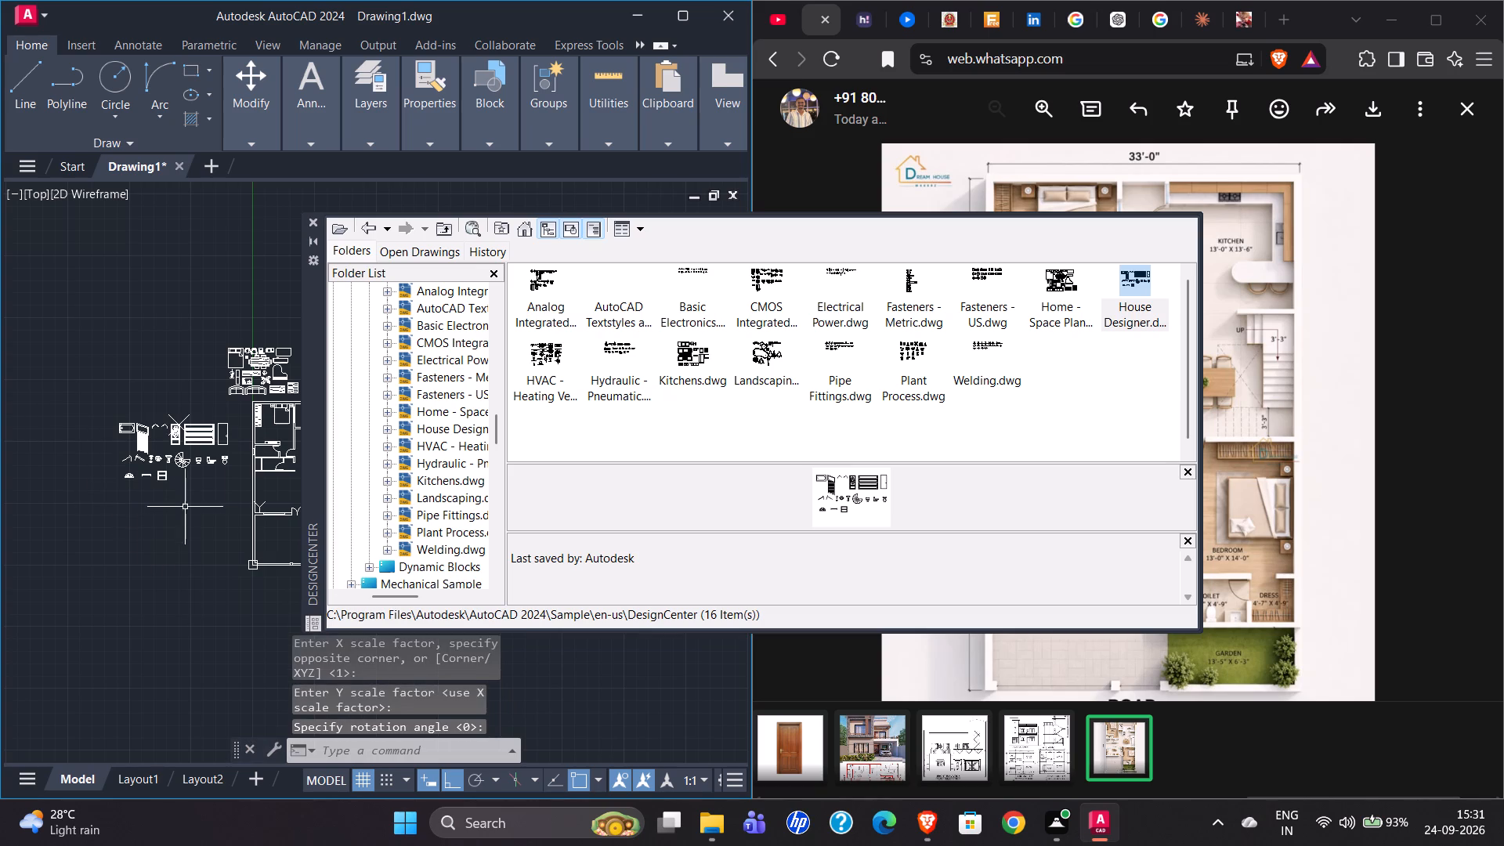
{"action": "left_click", "coordinate": [315, 223]}
Explode the inserted House Designer block into its separate fixtures.
{"action": "scroll", "coordinate": [238, 452], "scroll_direction": "up", "scroll_amount": 4}
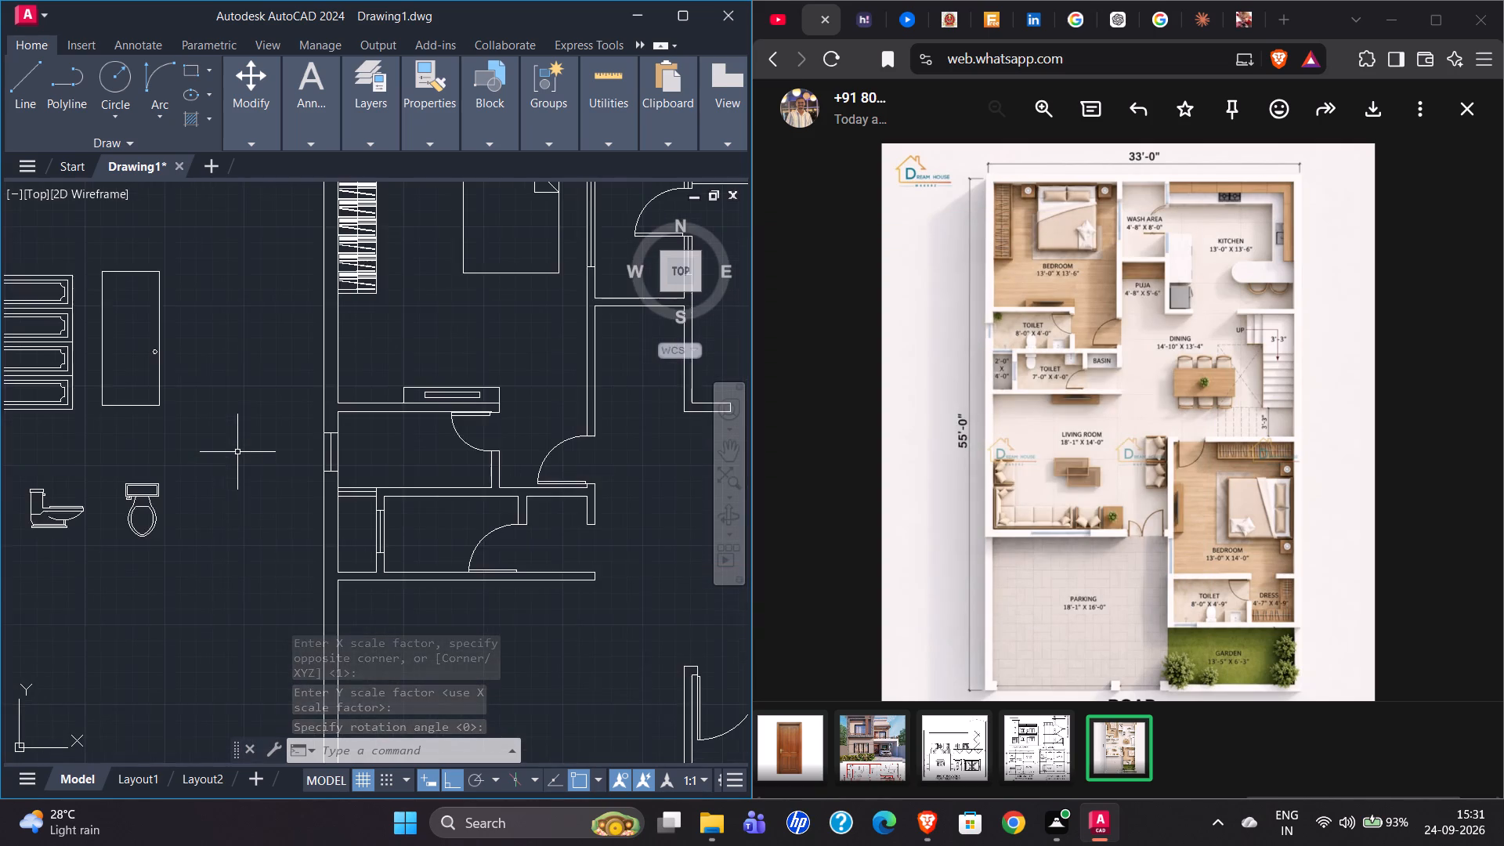
{"action": "scroll", "coordinate": [237, 452], "scroll_direction": "down", "scroll_amount": 1}
{"action": "left_click", "coordinate": [171, 482]}
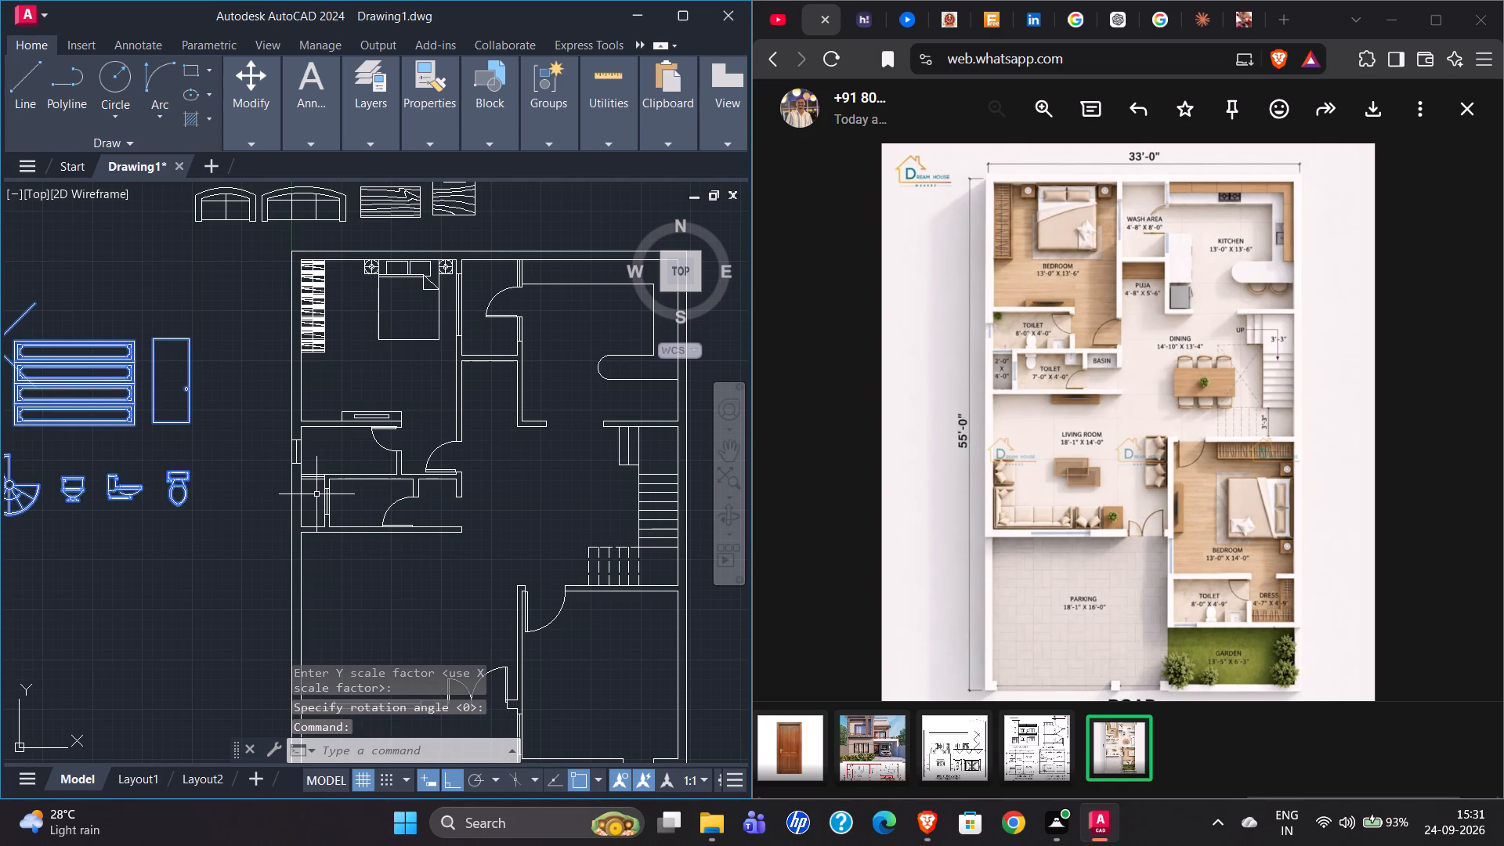
{"action": "key", "text": "x"}
{"action": "key", "text": "Return"}
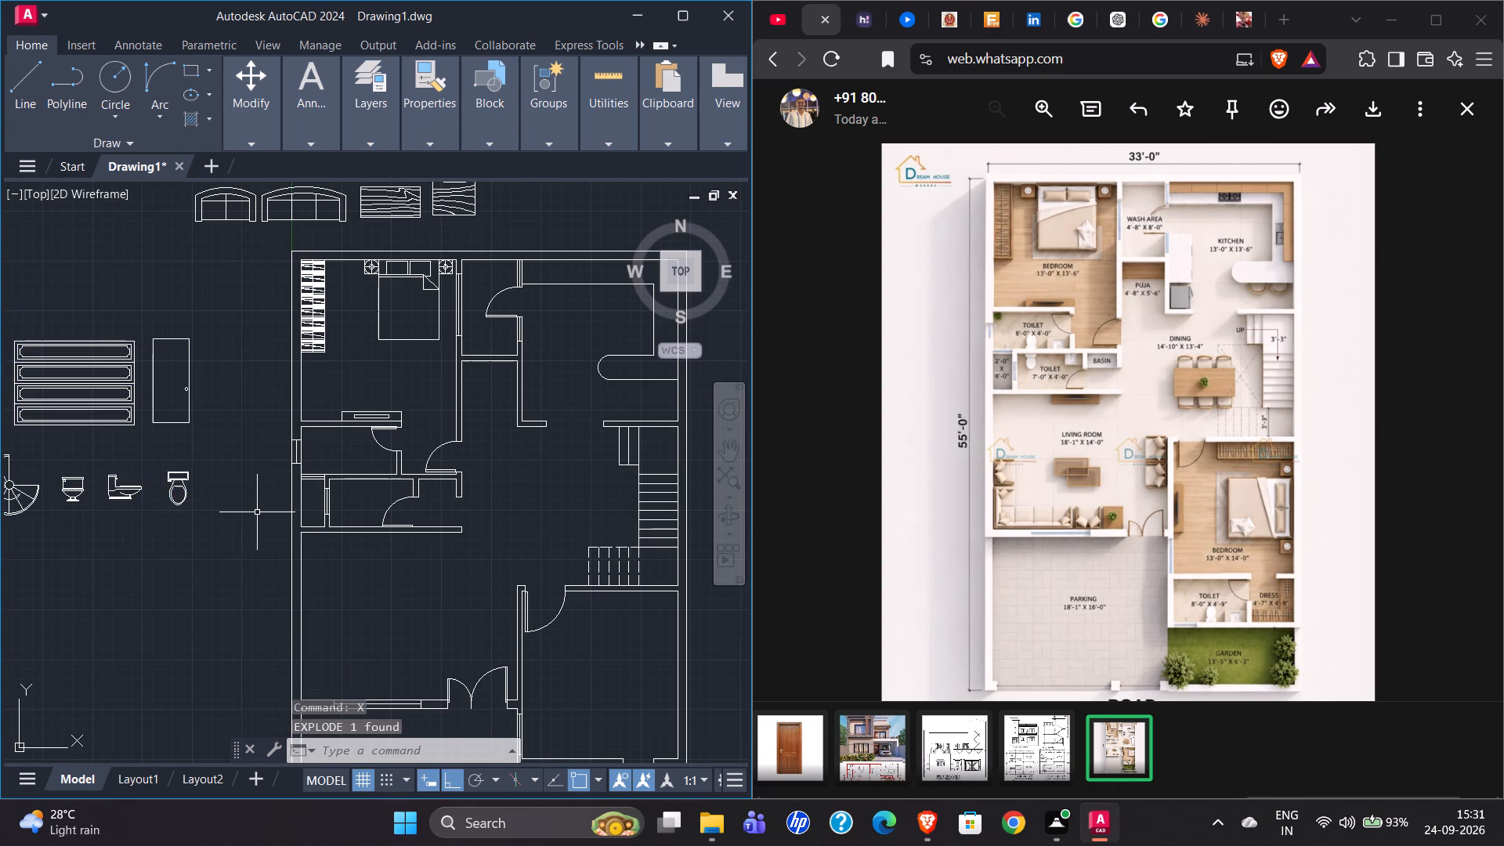
Move the plan-view WC by its tank's back midpoint onto the north wall of the 7'-0" by 4'-0" toilet, near the west end.
{"action": "left_click", "coordinate": [169, 477]}
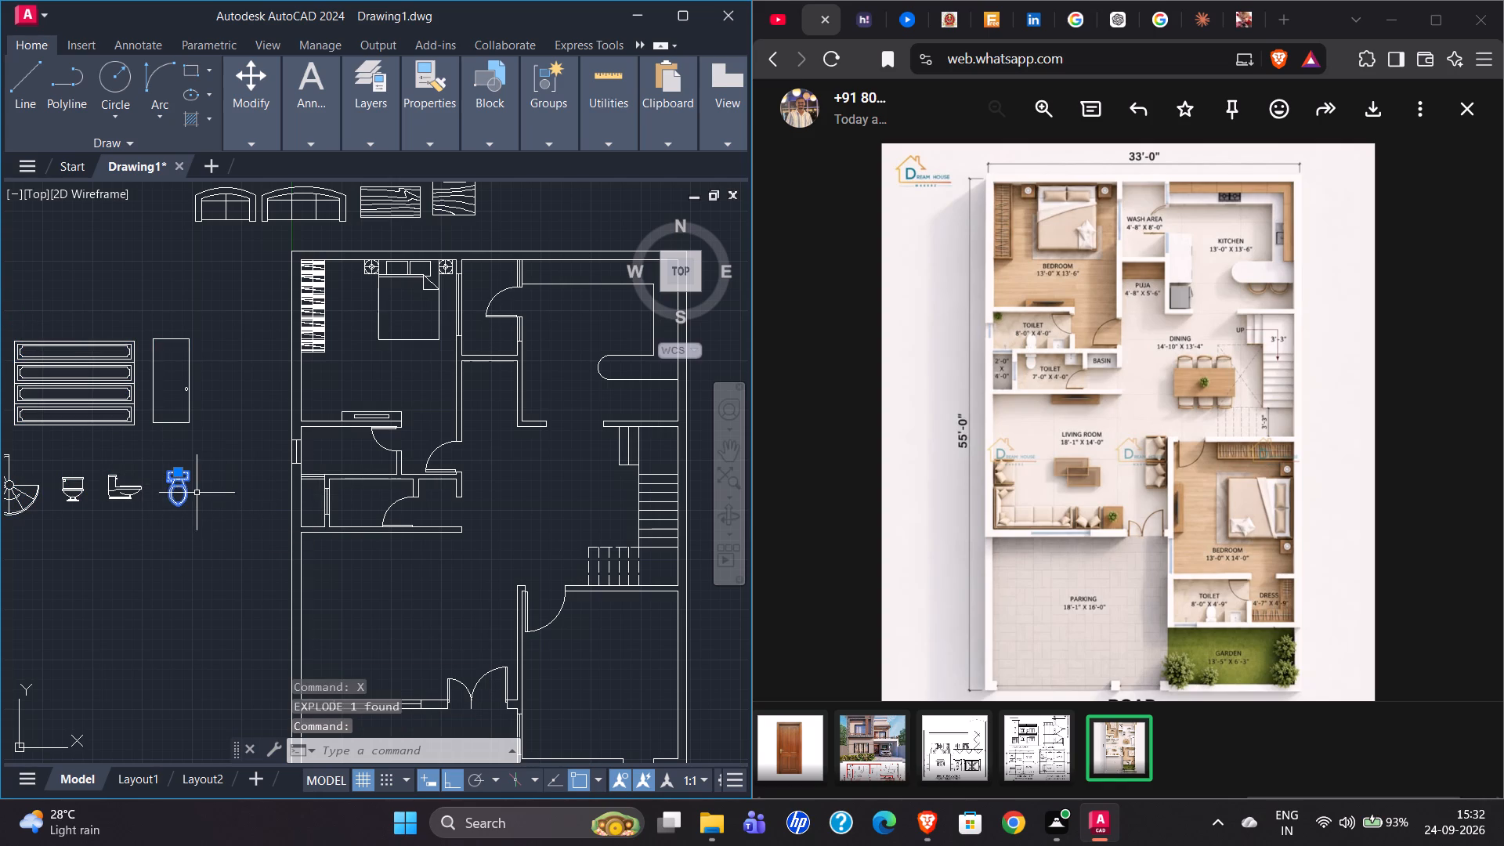
{"action": "key", "text": "m"}
{"action": "key", "text": "Return"}
{"action": "scroll", "coordinate": [182, 478], "scroll_direction": "up", "scroll_amount": 4}
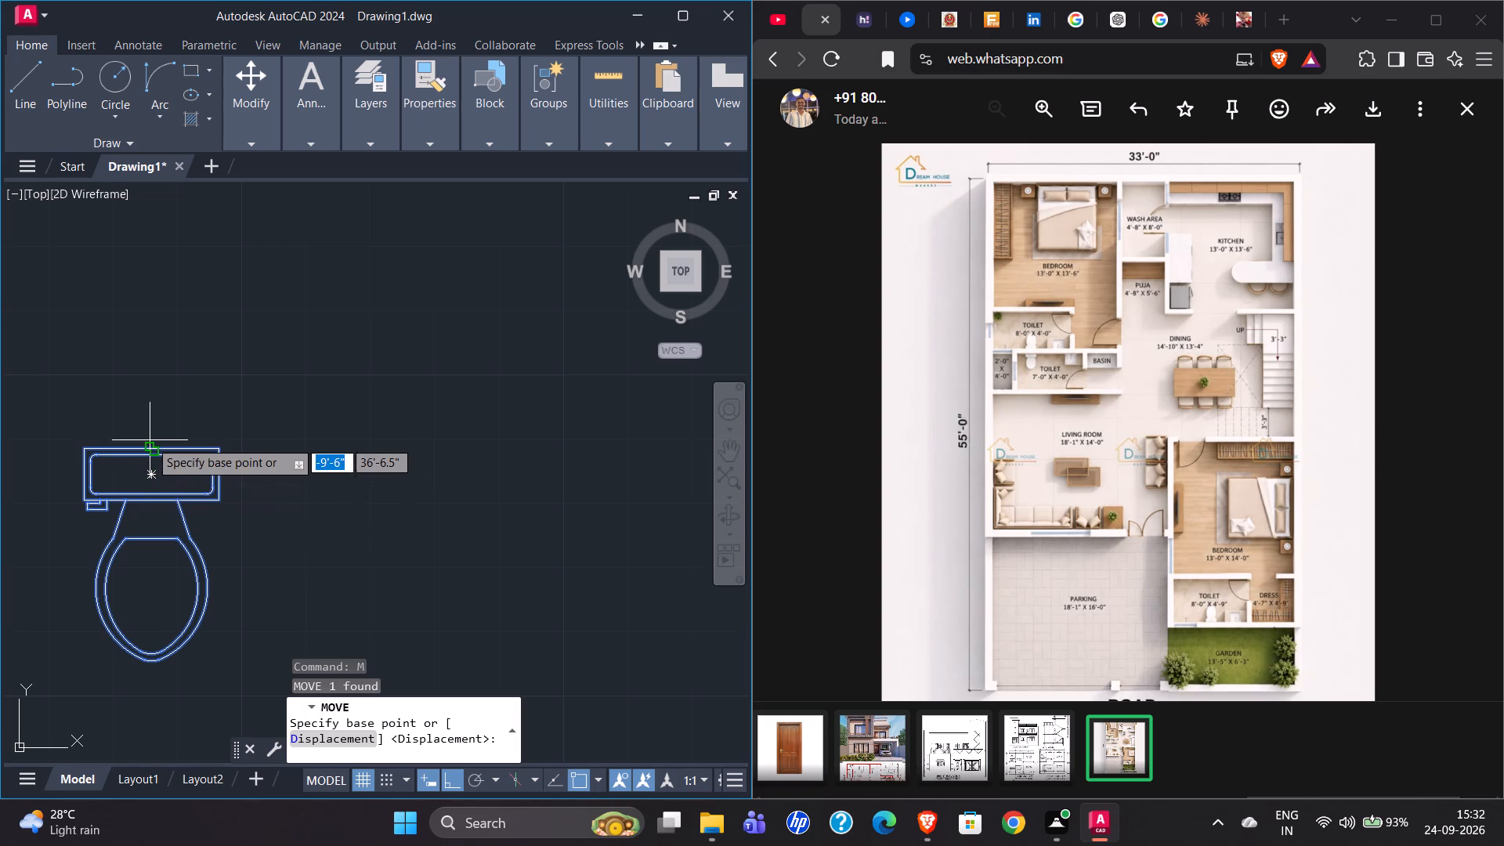
{"action": "scroll", "coordinate": [147, 446], "scroll_direction": "up", "scroll_amount": 5}
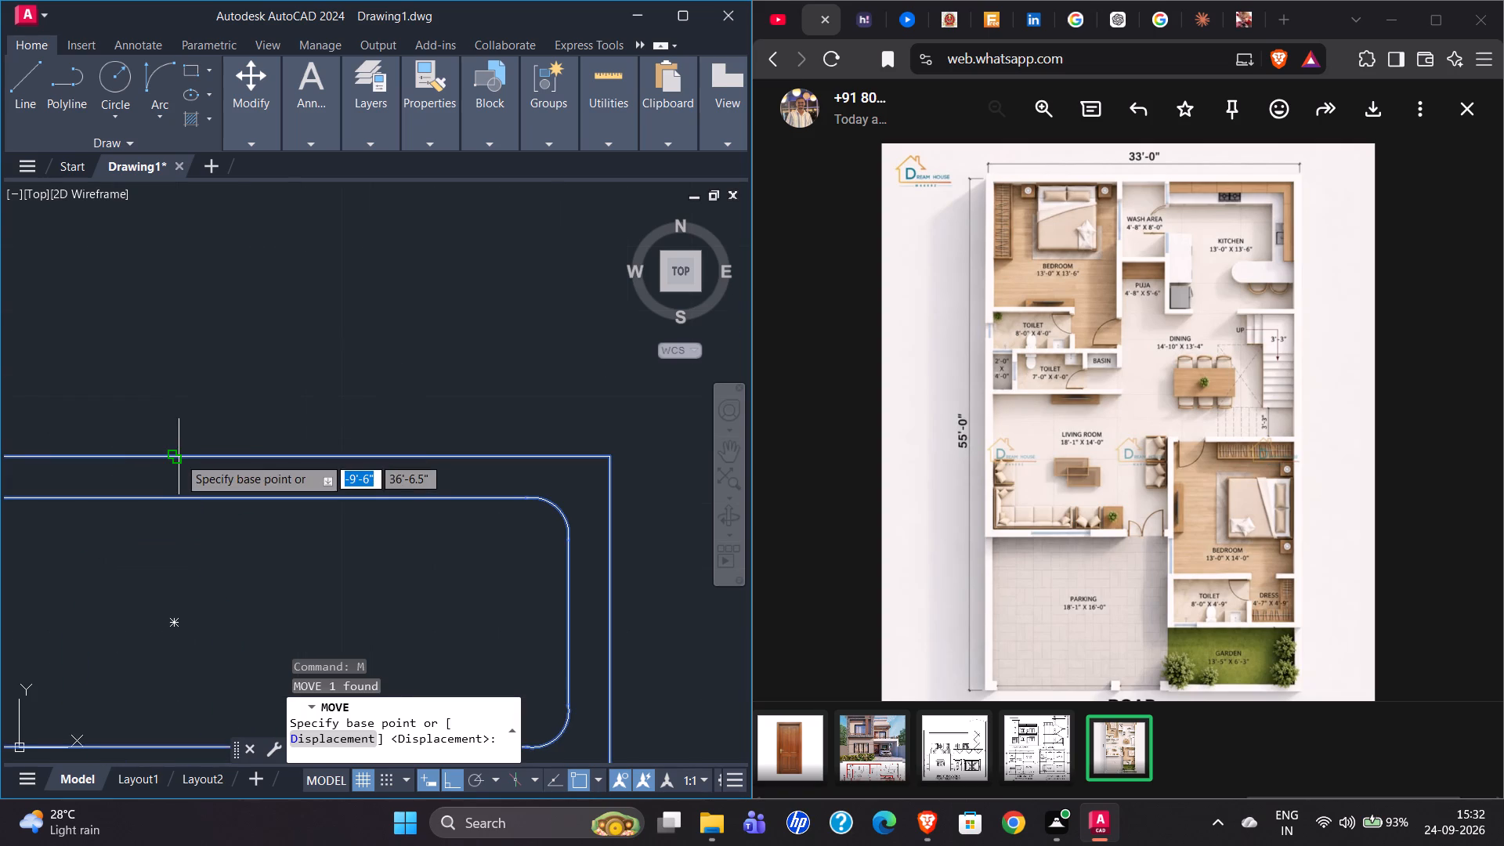
{"action": "left_click", "coordinate": [175, 457]}
{"action": "scroll", "coordinate": [130, 461], "scroll_direction": "down", "scroll_amount": 7}
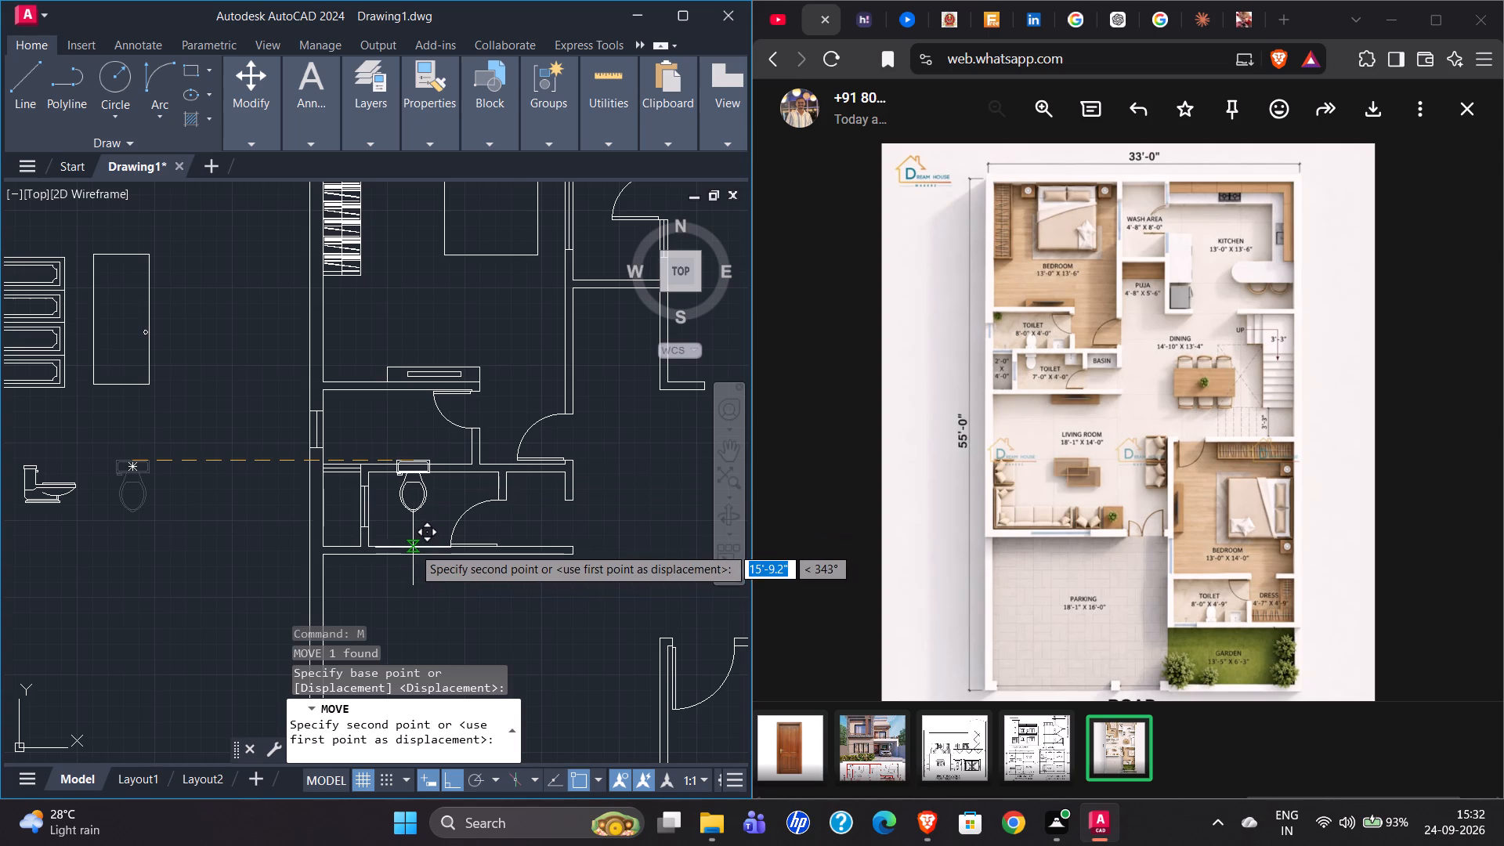
{"action": "left_click", "coordinate": [456, 775]}
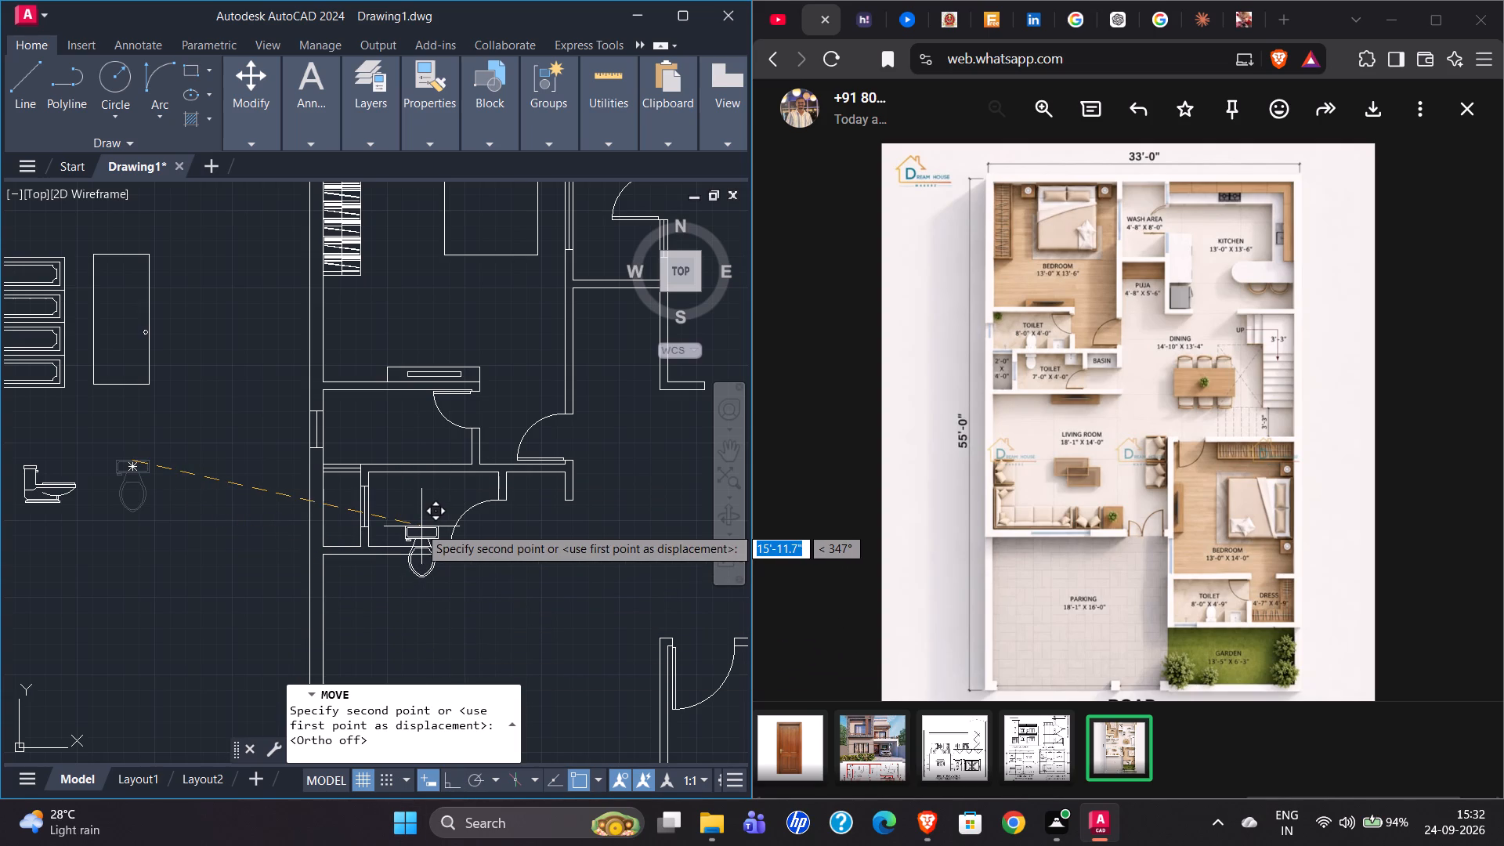
{"action": "scroll", "coordinate": [410, 492], "scroll_direction": "up", "scroll_amount": 3}
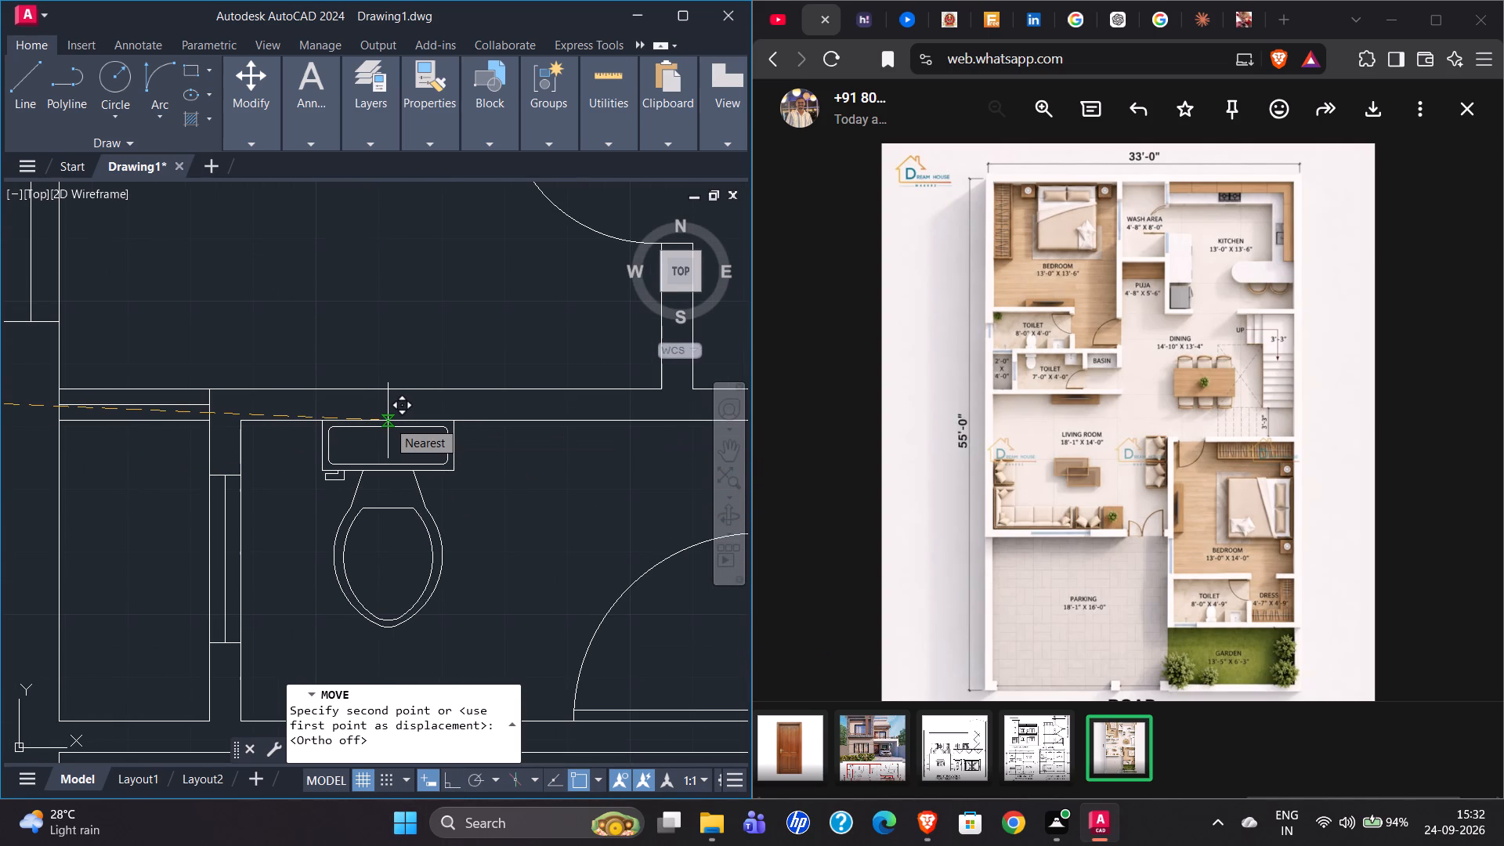
{"action": "left_click", "coordinate": [335, 419]}
{"action": "scroll", "coordinate": [276, 520], "scroll_direction": "down", "scroll_amount": 2}
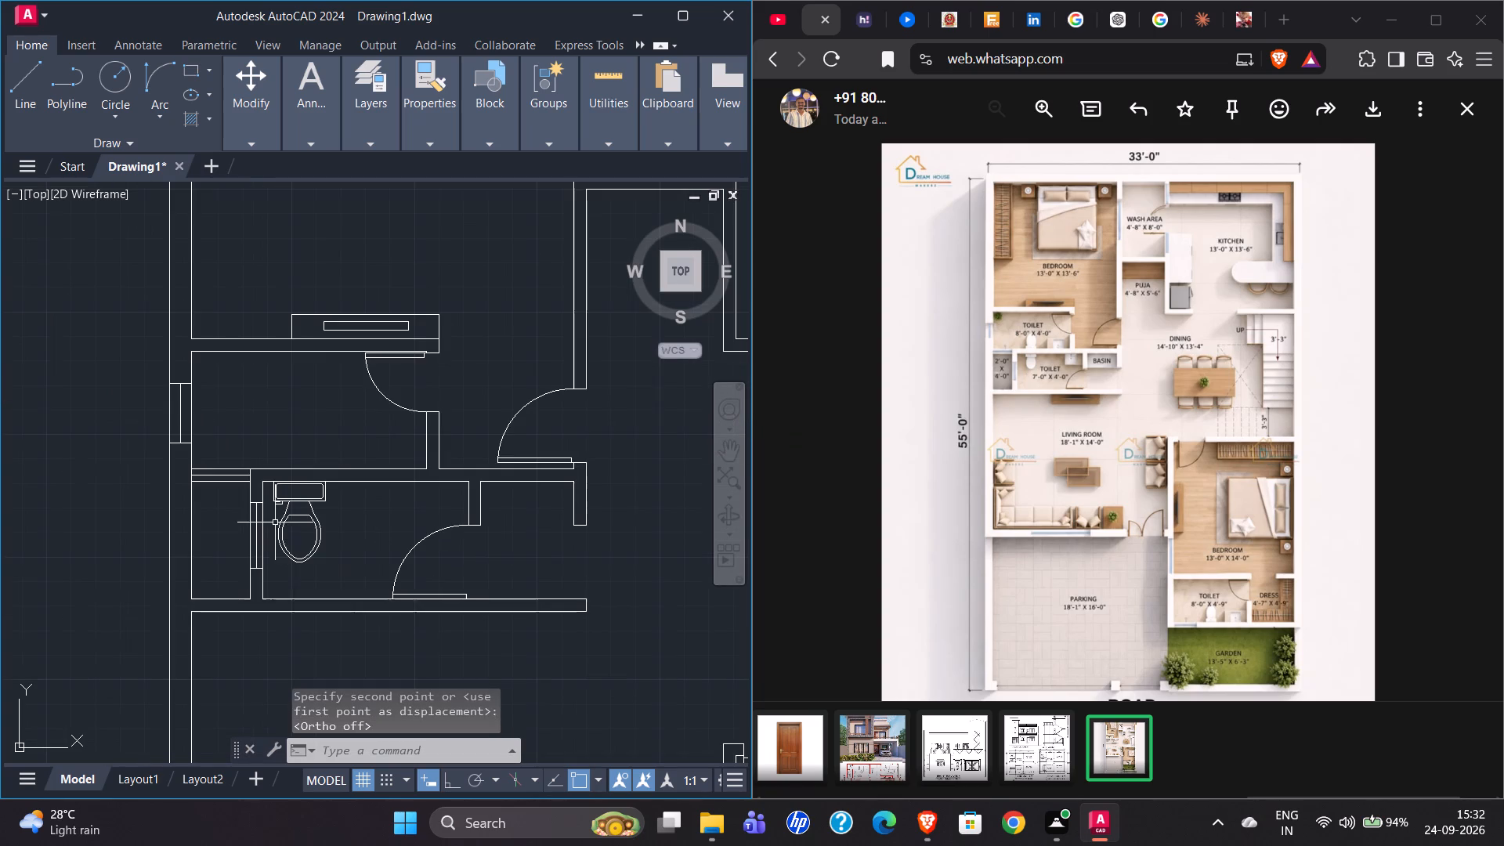
Mirror the WC across the centre of the wall between the two toilets into the 8'-0" by 4'-0" toilet, keeping the original.
{"action": "left_click", "coordinate": [314, 504]}
{"action": "left_click", "coordinate": [305, 508]}
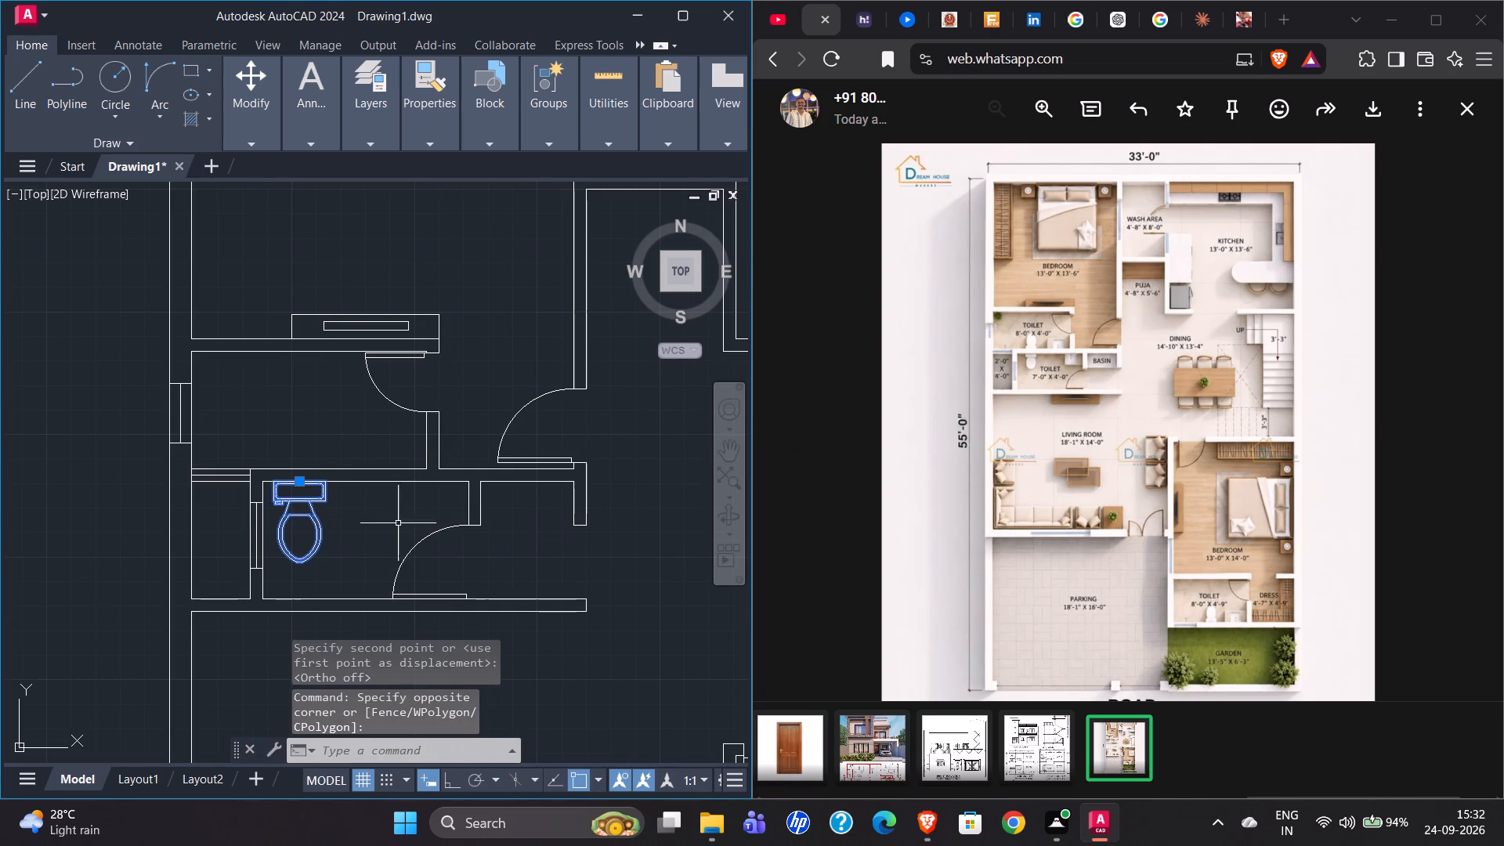
{"action": "type", "text": "MI"}
{"action": "key", "text": "Return"}
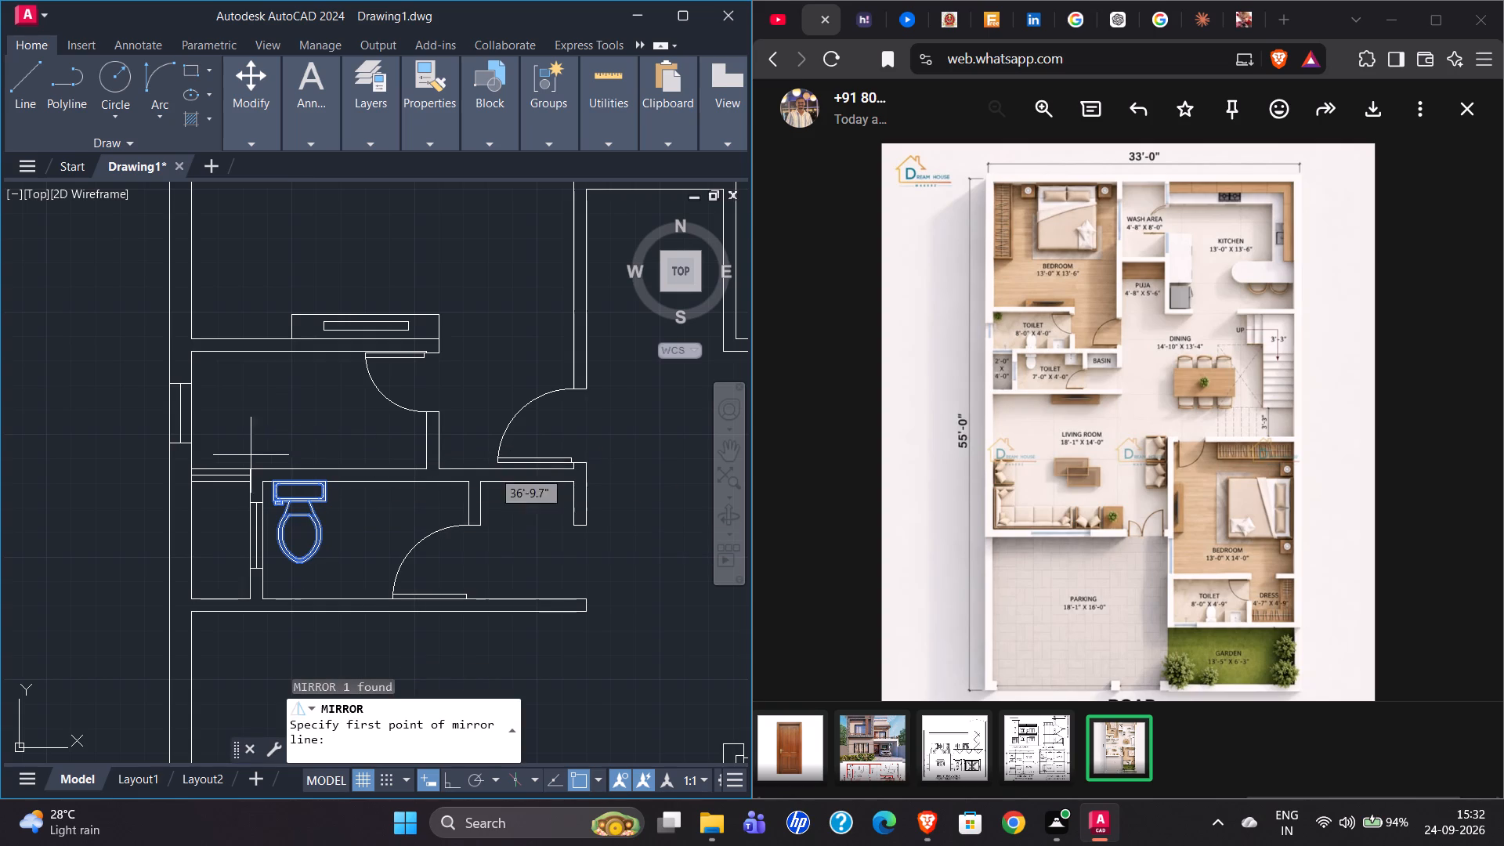
{"action": "scroll", "coordinate": [295, 507], "scroll_direction": "up", "scroll_amount": 2}
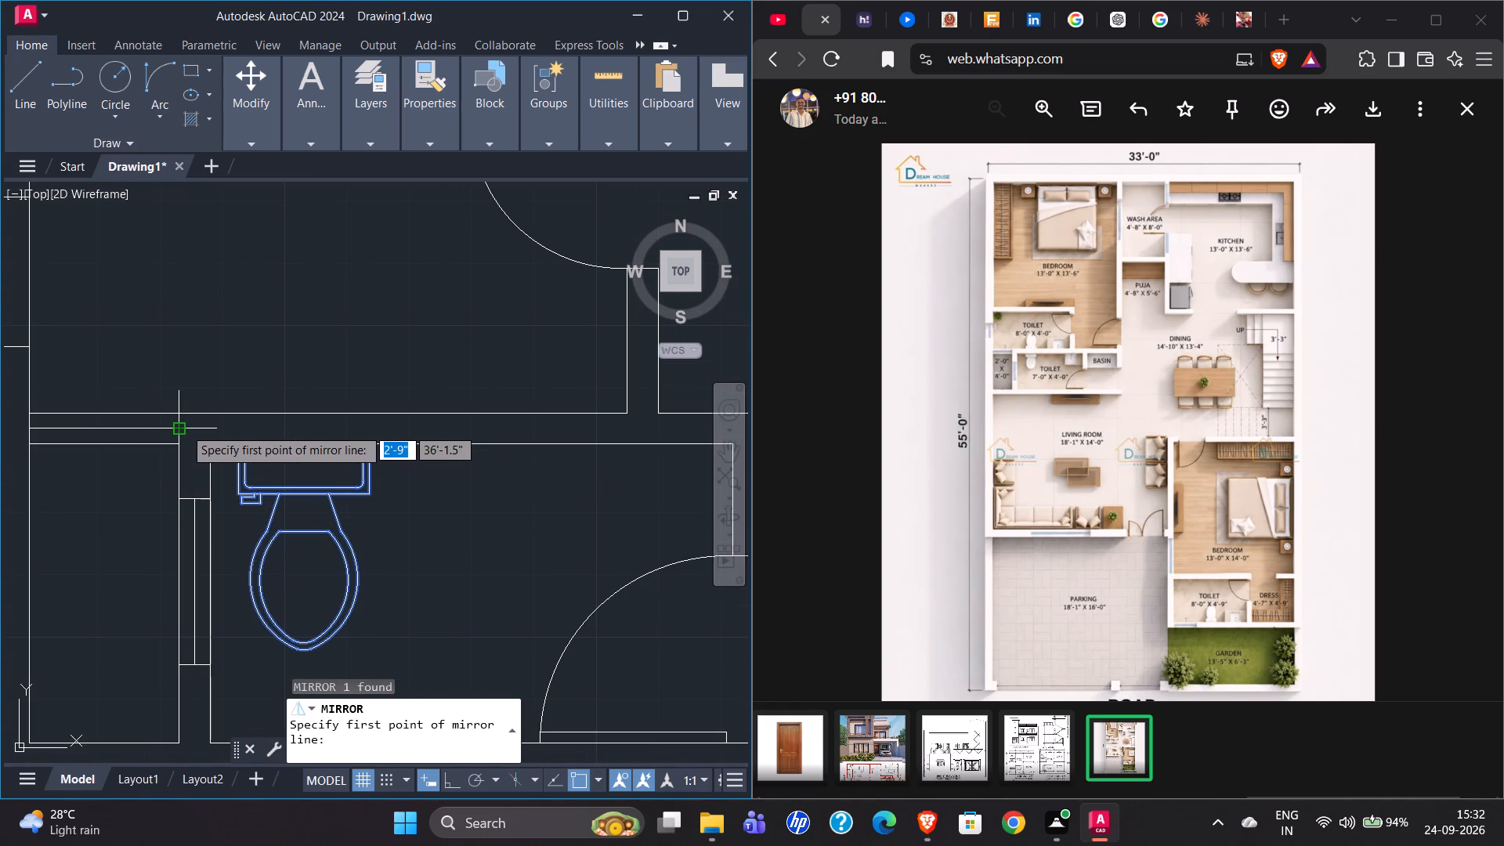
{"action": "left_click", "coordinate": [184, 428]}
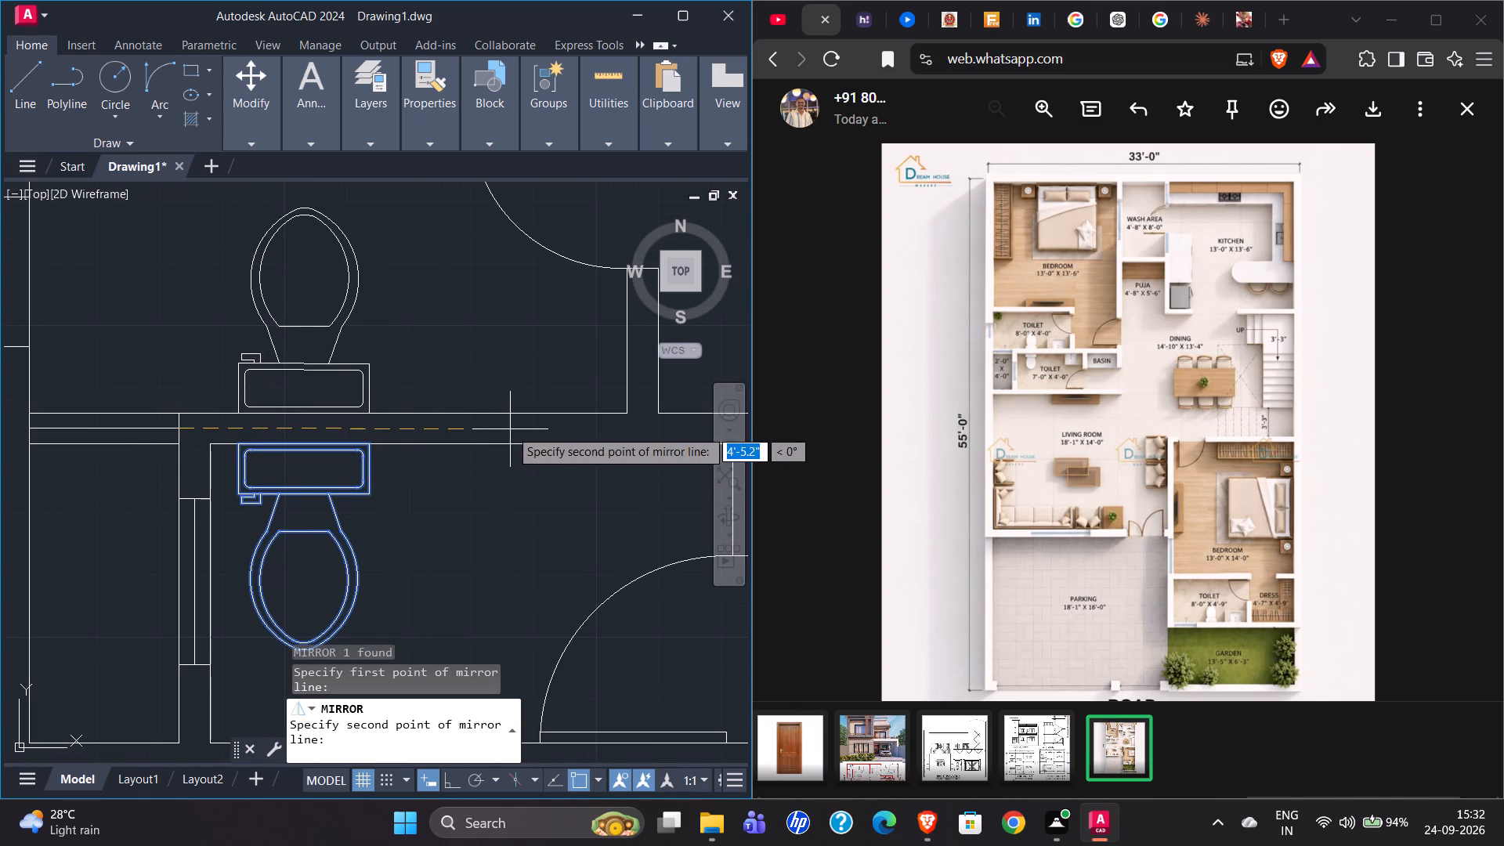
{"action": "left_click", "coordinate": [454, 778]}
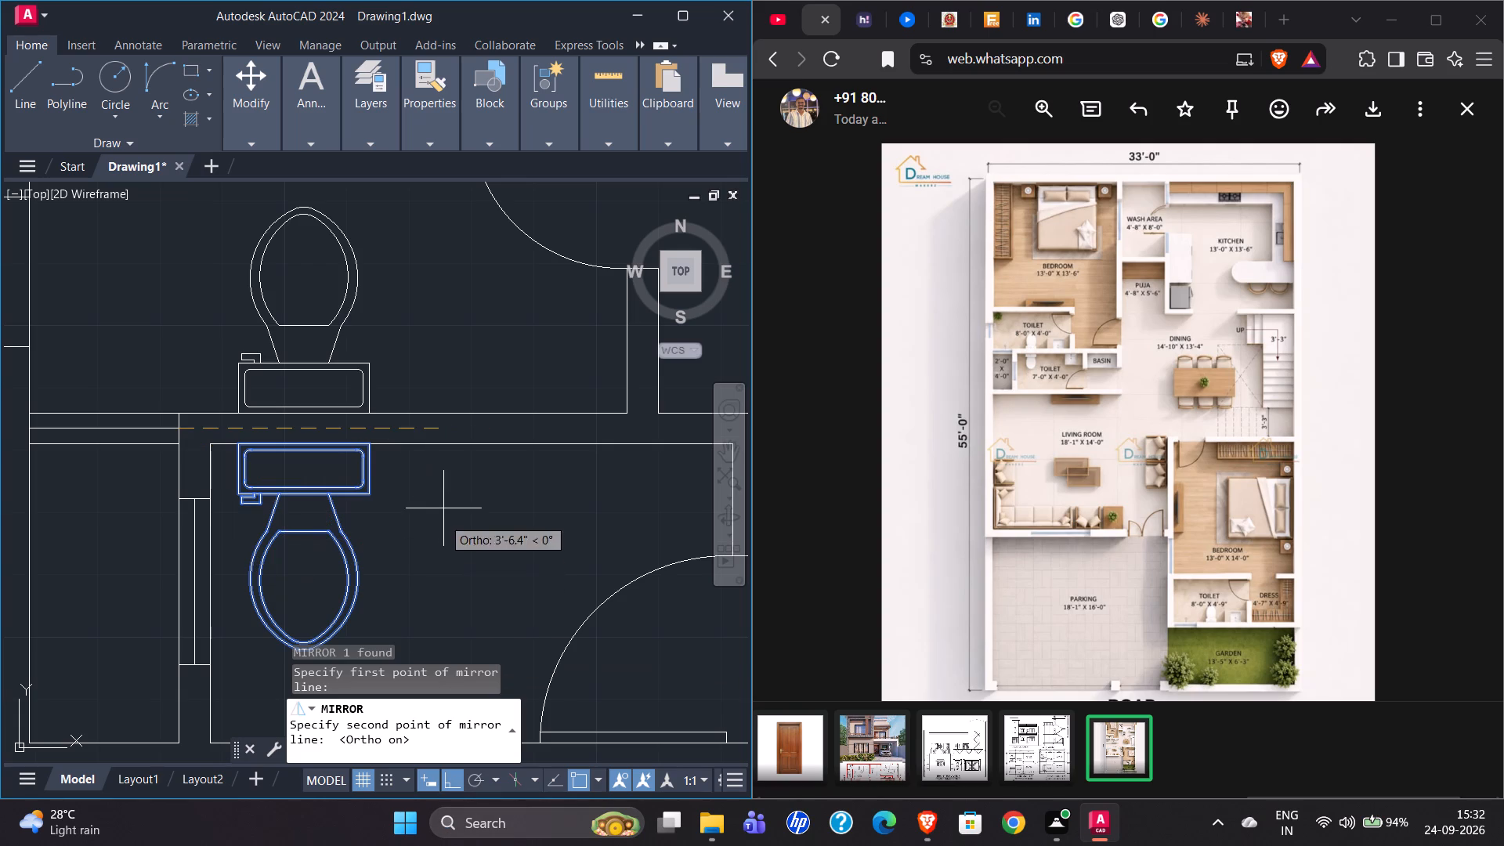
{"action": "left_click", "coordinate": [518, 432]}
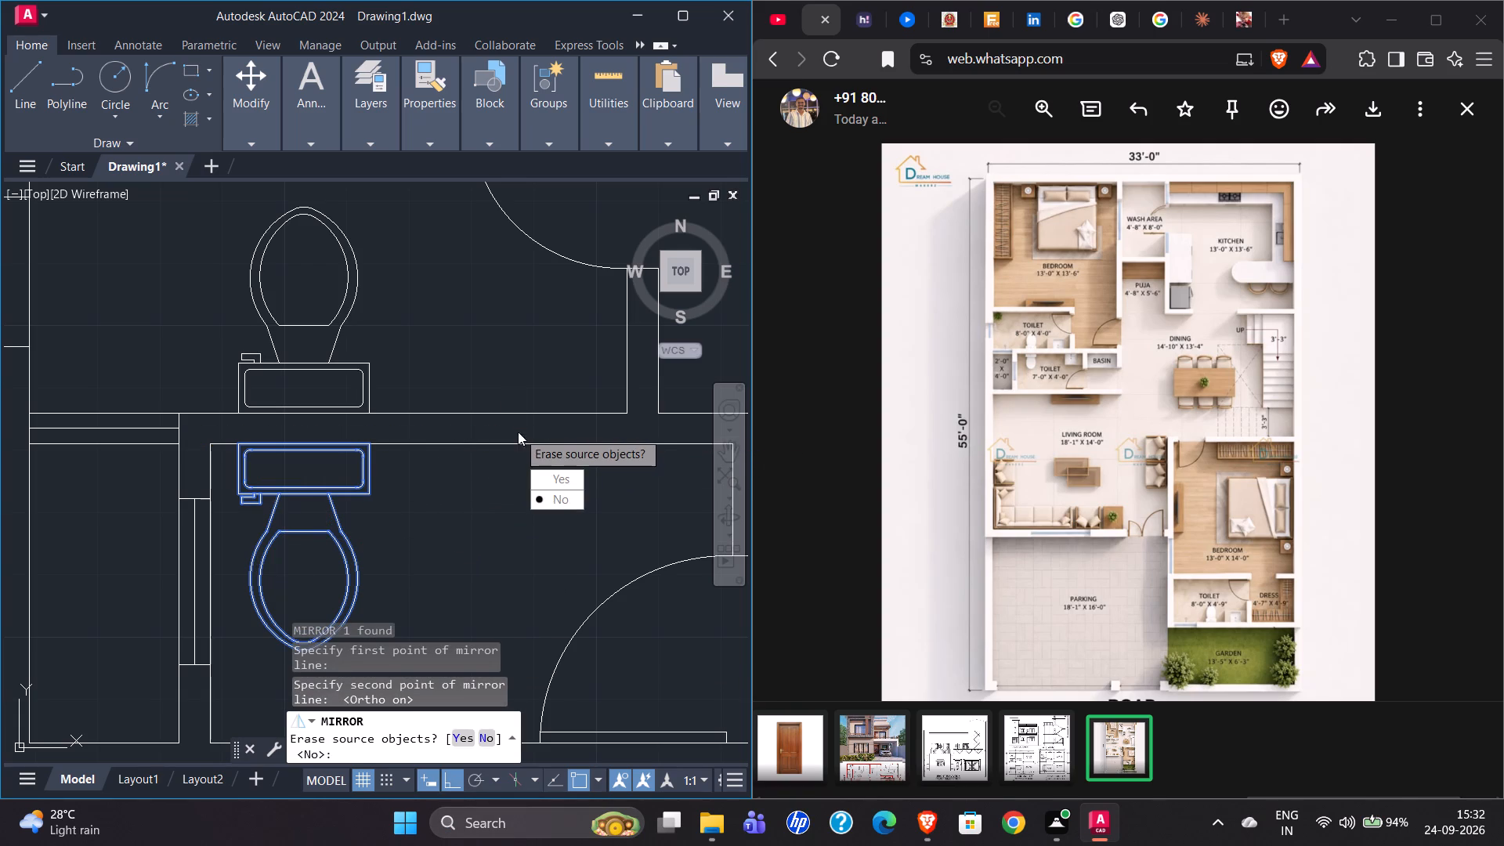
{"action": "left_click_drag", "start_coordinate": [560, 501], "coordinate": [518, 432]}
{"action": "scroll", "coordinate": [190, 461], "scroll_direction": "down", "scroll_amount": 2}
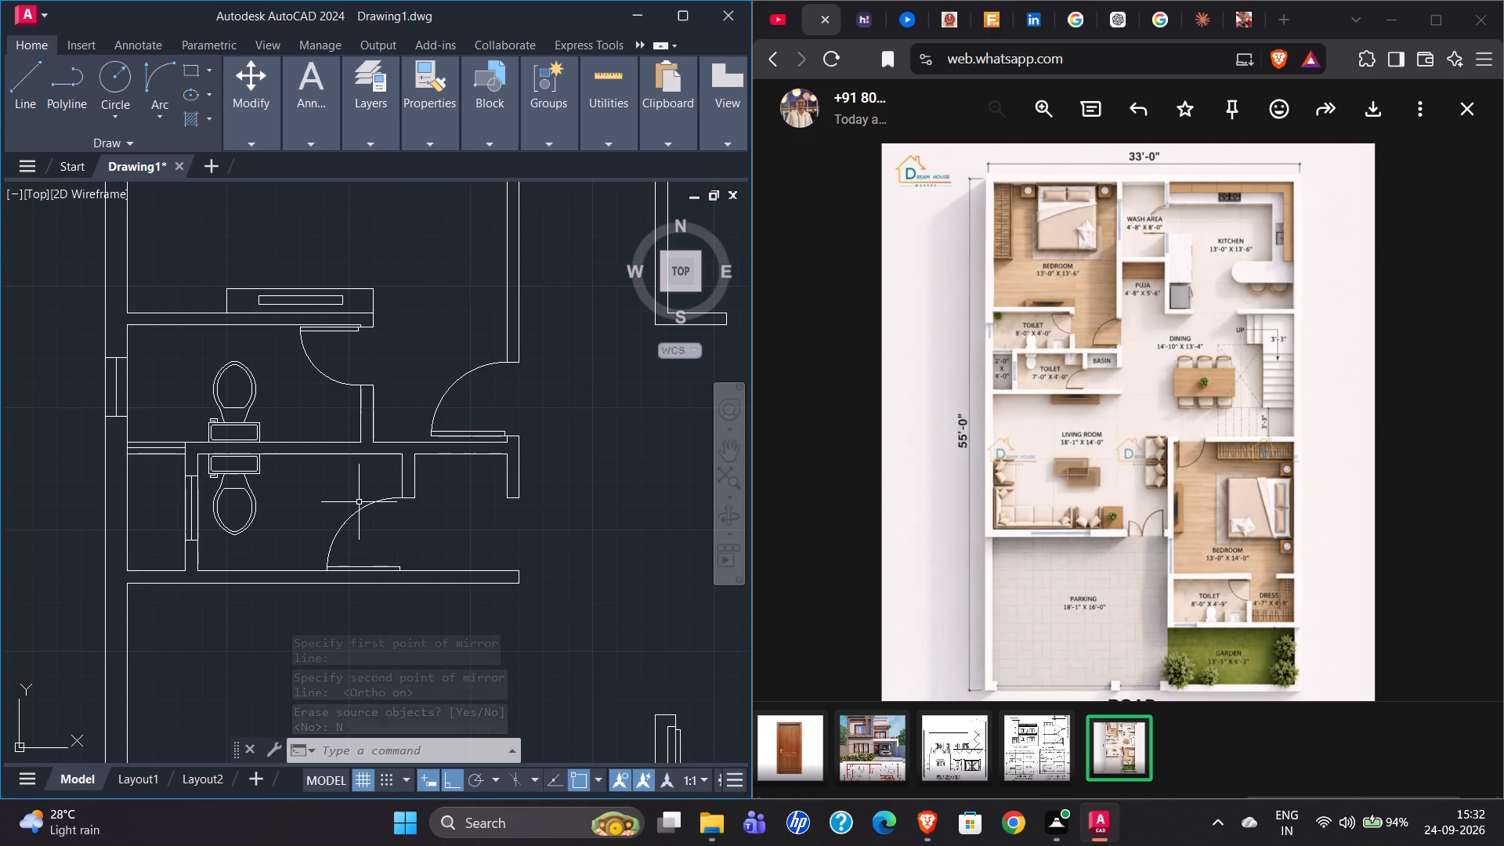
Draw a rectangle about 3'-0" by 2'-0" around the oval wash basin among the exploded fixtures.
{"action": "scroll", "coordinate": [346, 506], "scroll_direction": "down", "scroll_amount": 4}
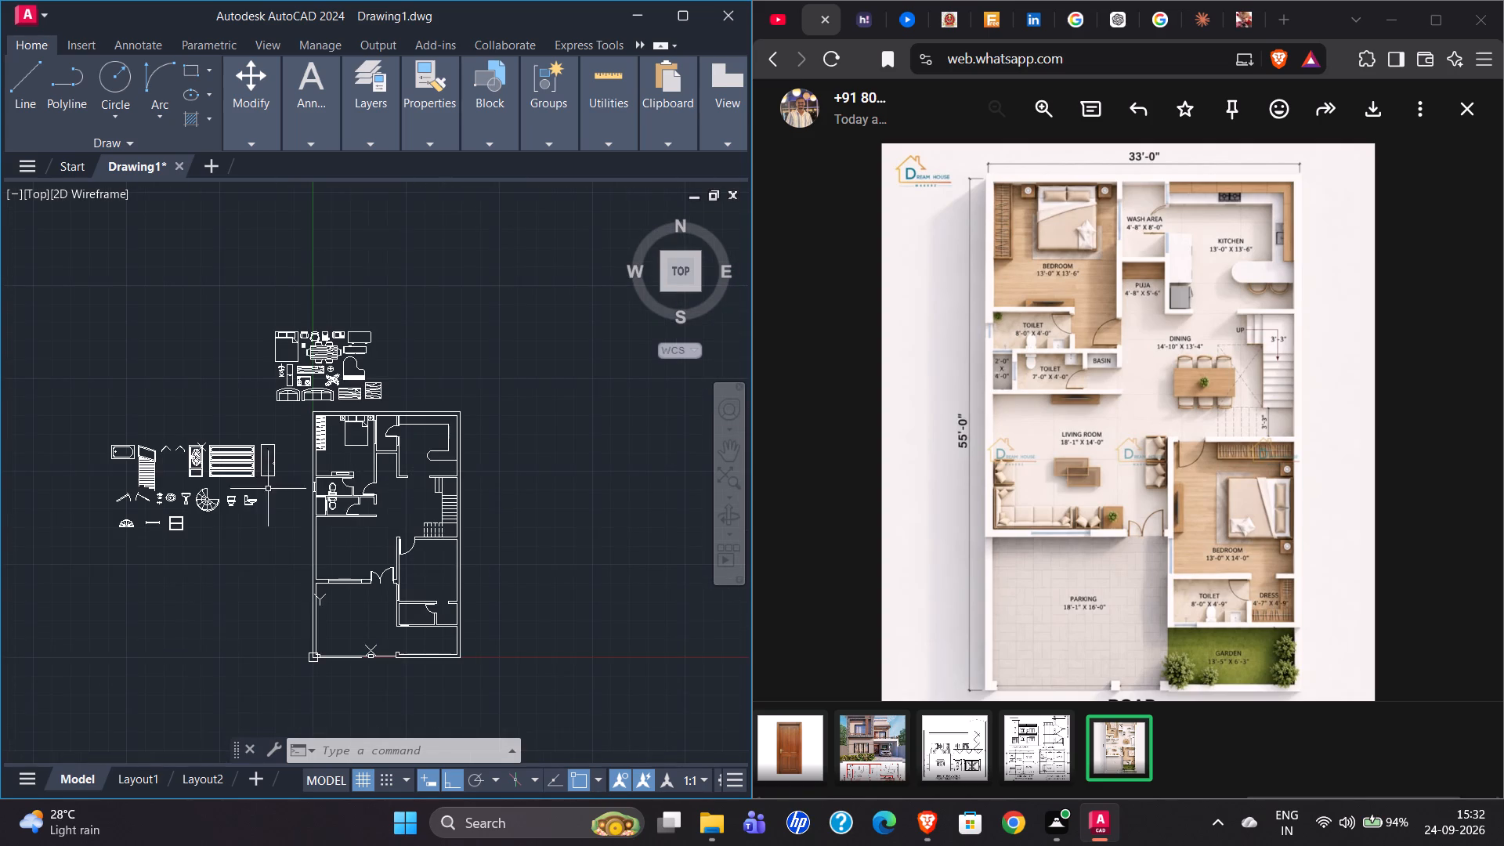
{"action": "scroll", "coordinate": [146, 472], "scroll_direction": "up", "scroll_amount": 3}
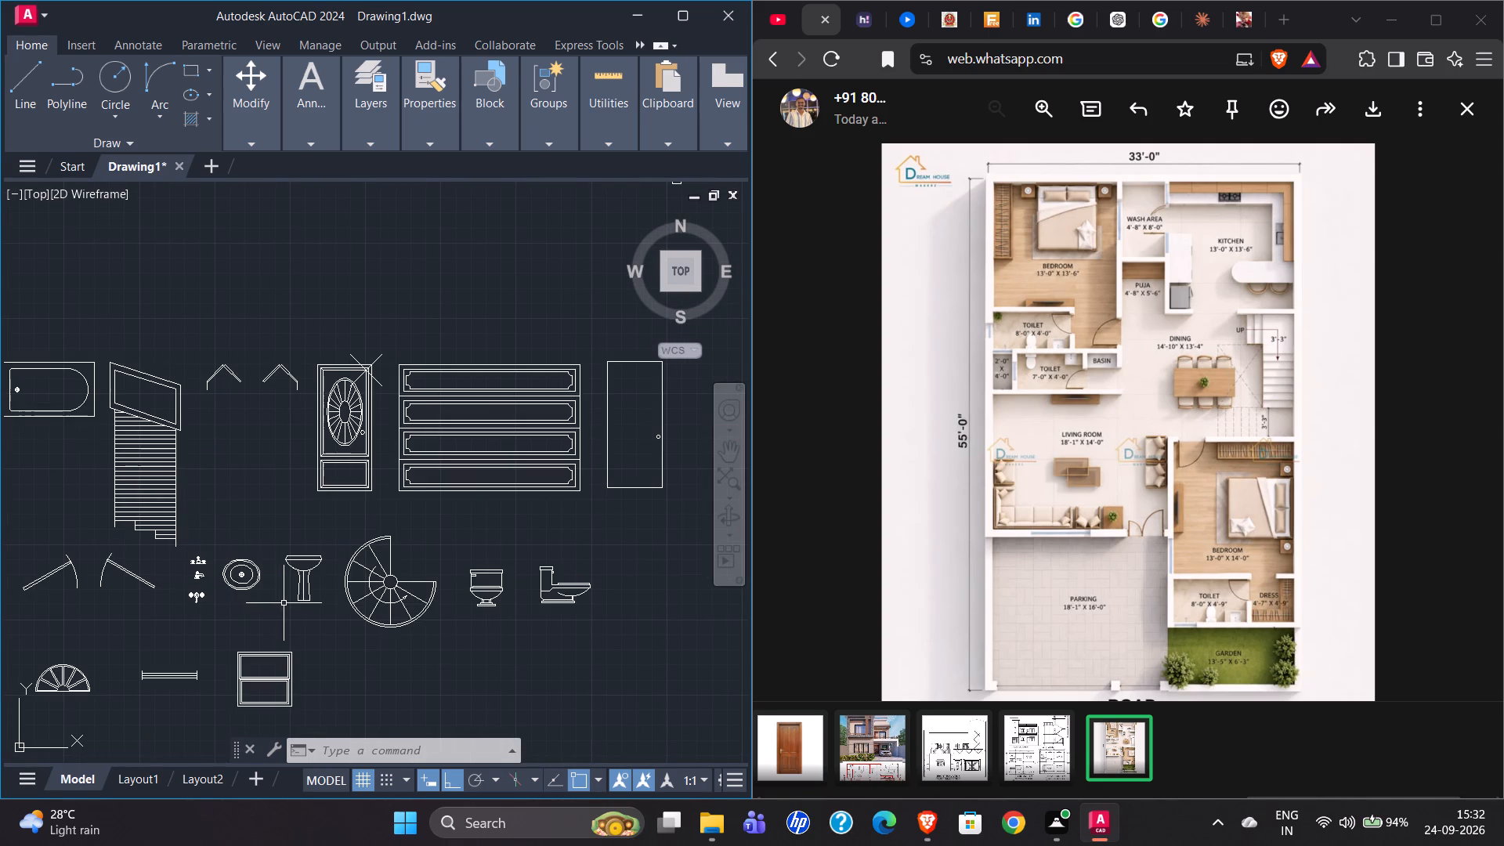
{"action": "scroll", "coordinate": [225, 596], "scroll_direction": "up", "scroll_amount": 2}
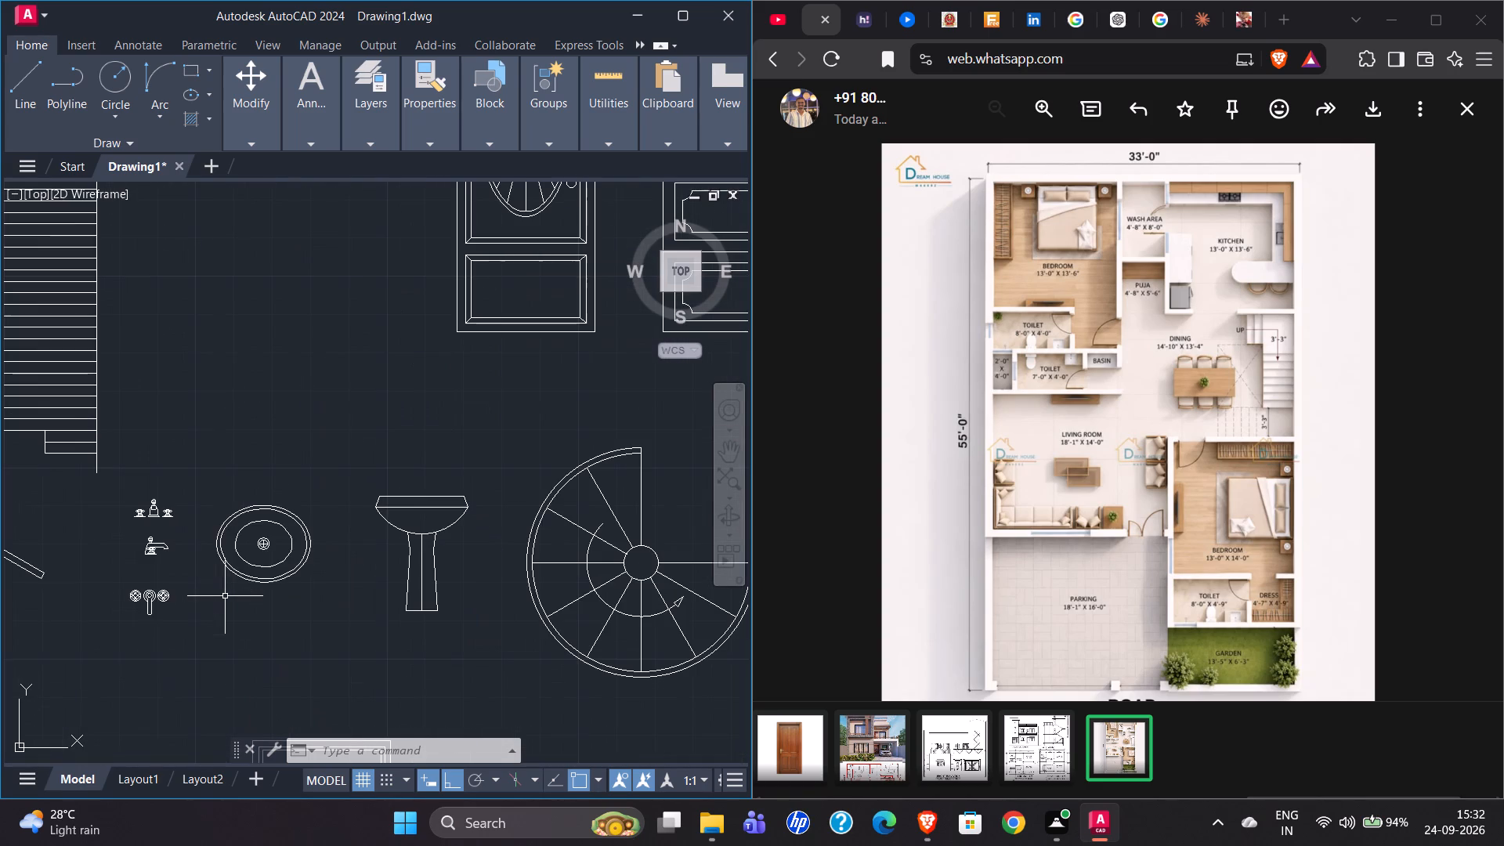
{"action": "left_click", "coordinate": [207, 493]}
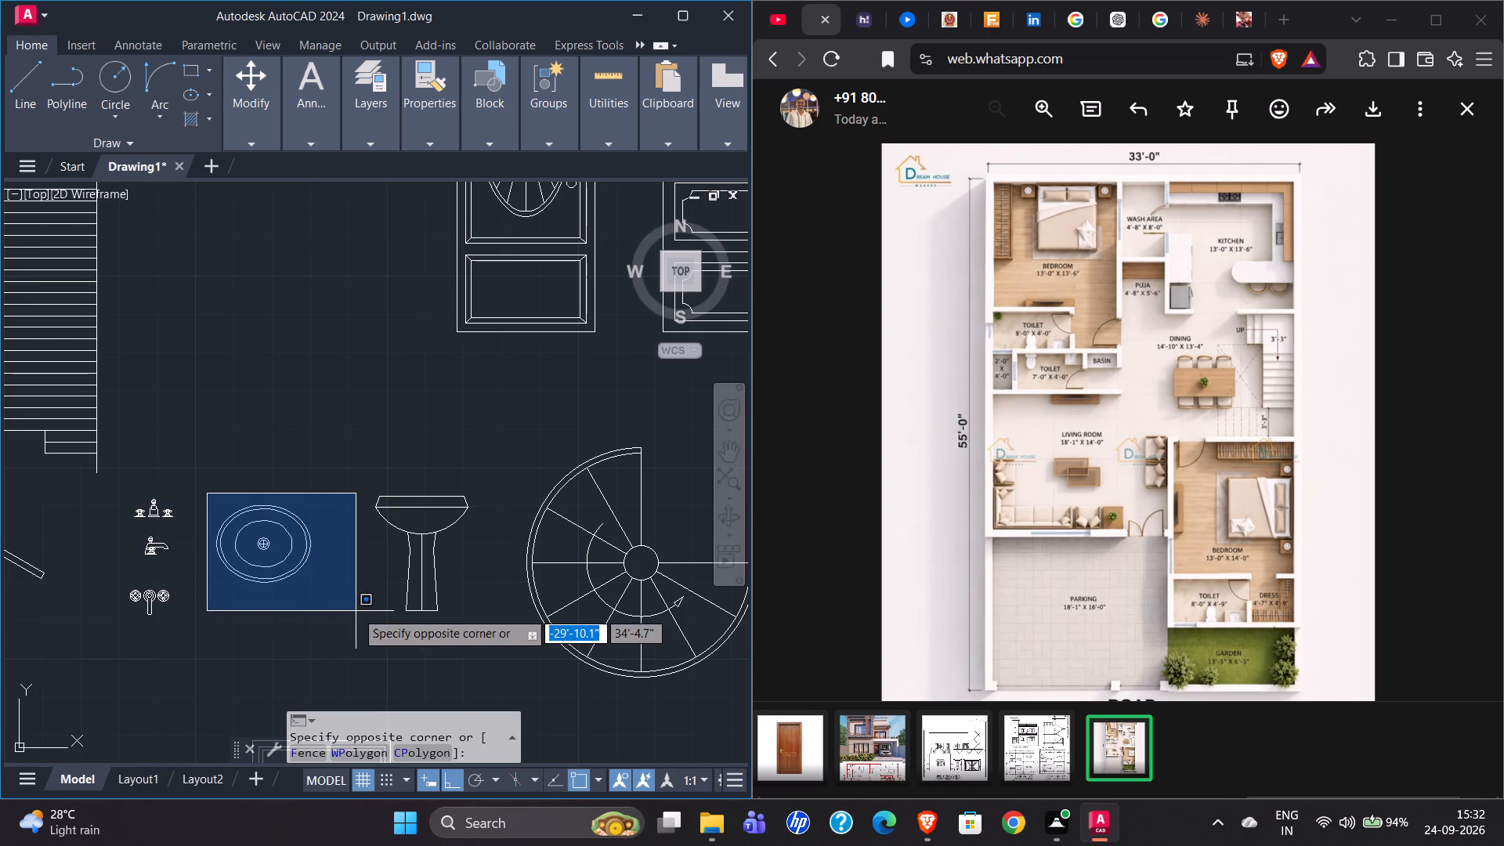
{"action": "key", "text": "Escape"}
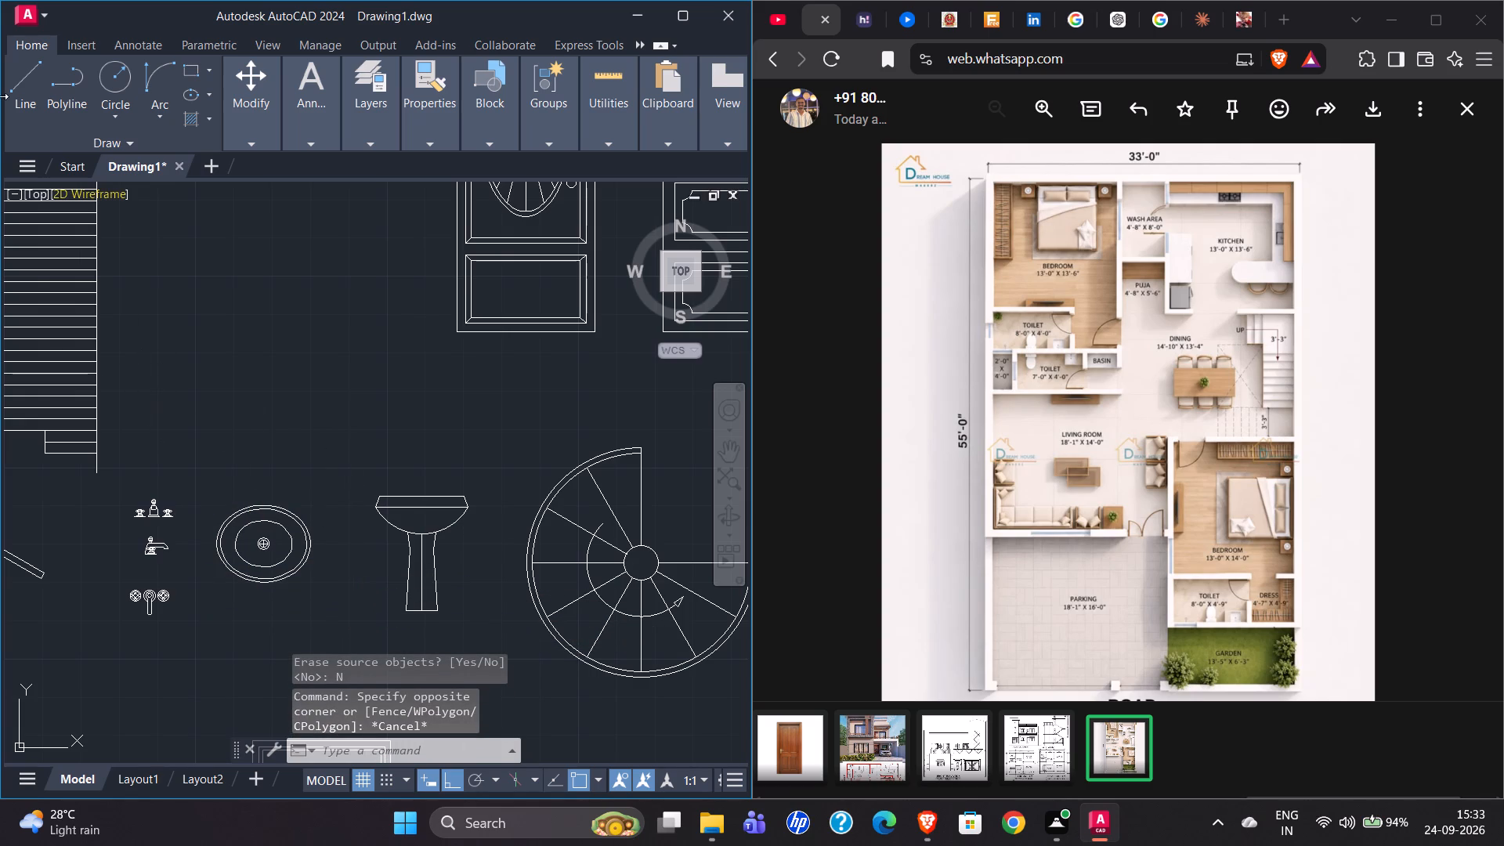
{"action": "left_click", "coordinate": [180, 75]}
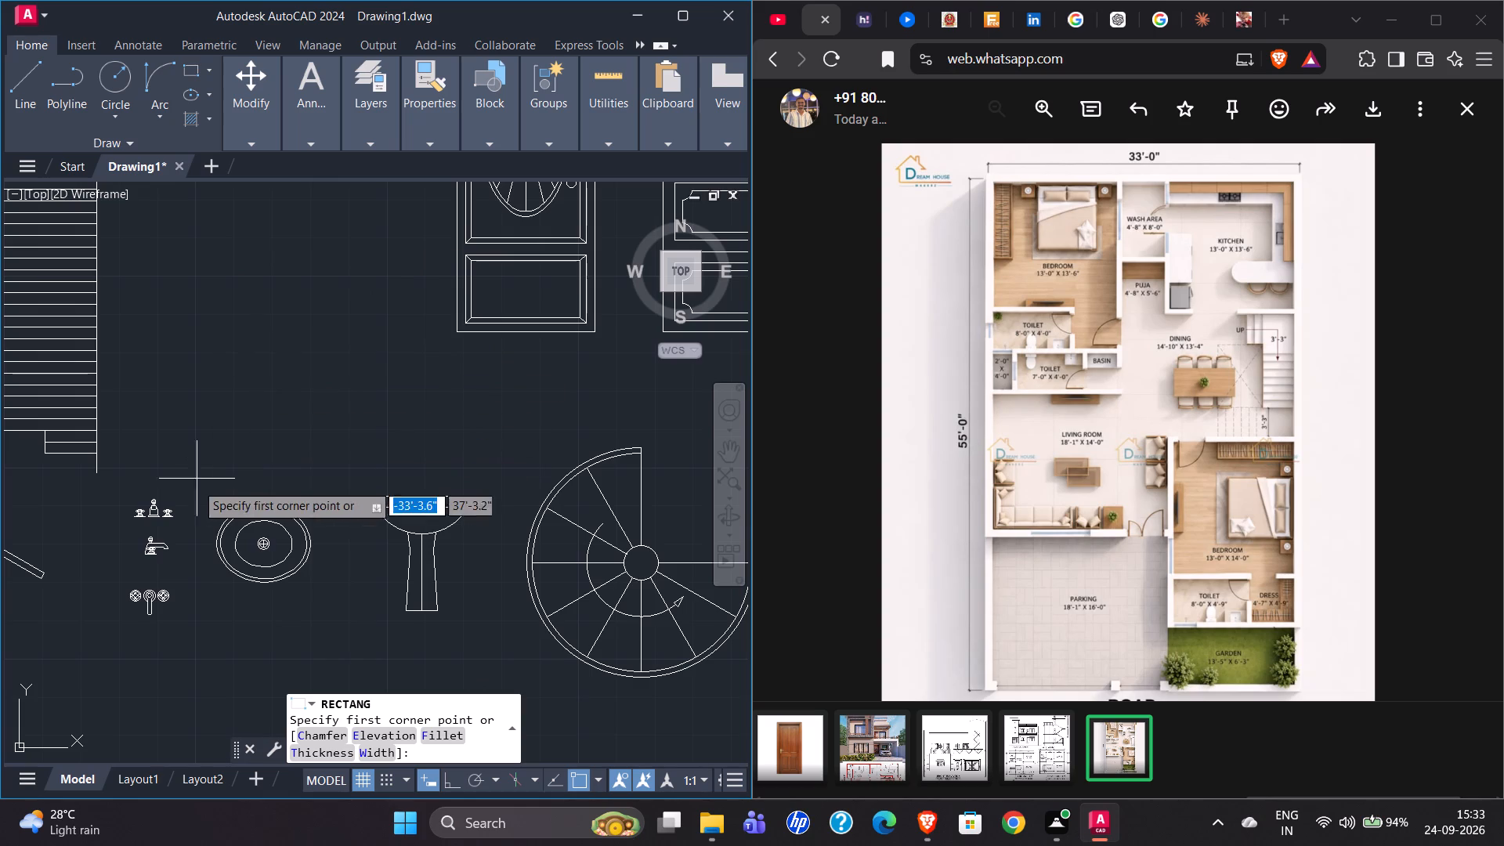
{"action": "left_click", "coordinate": [191, 497]}
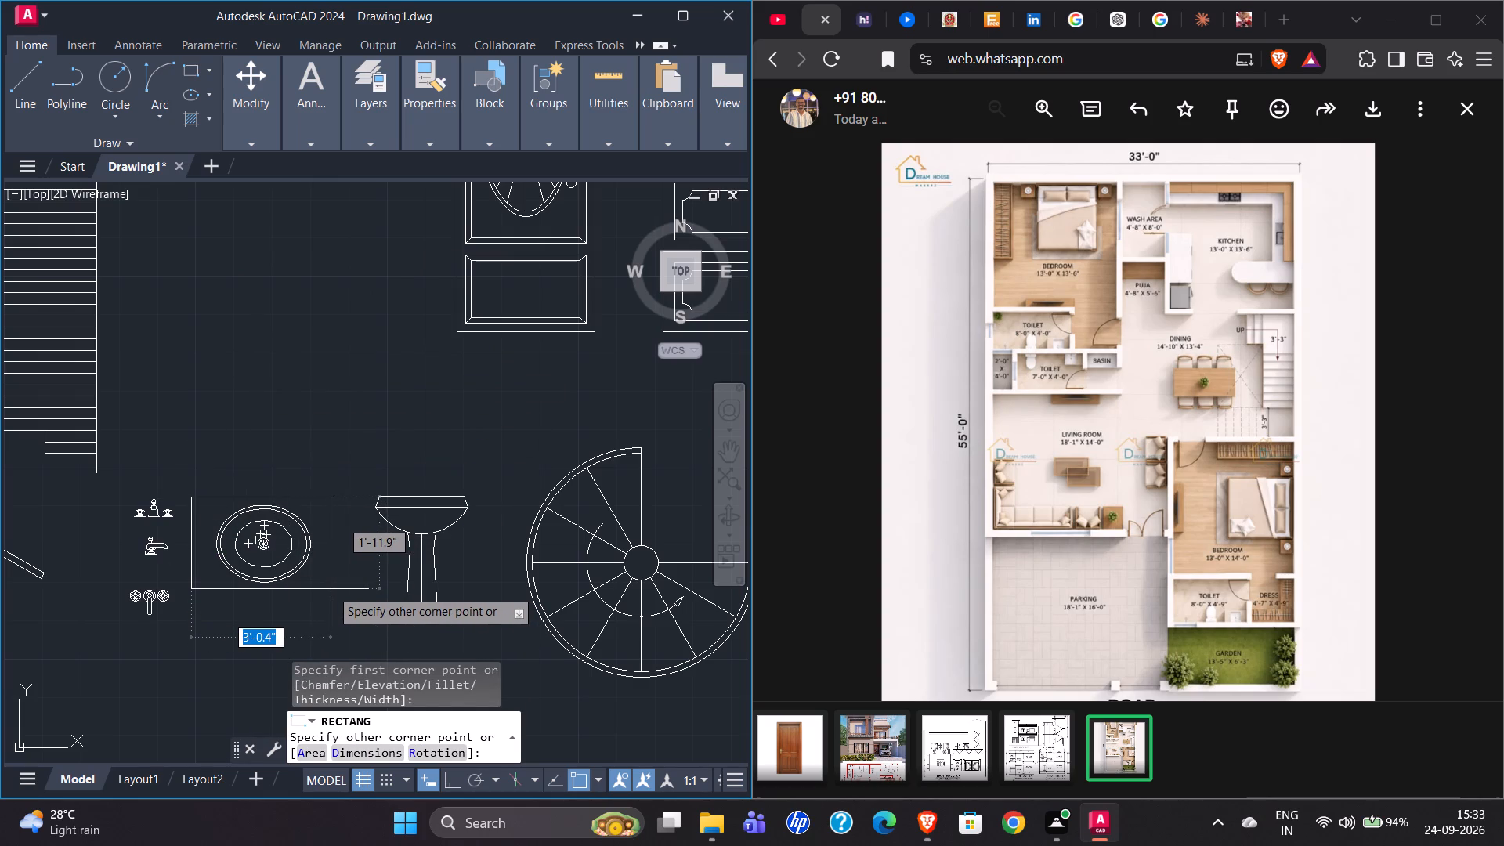
{"action": "left_click", "coordinate": [329, 591]}
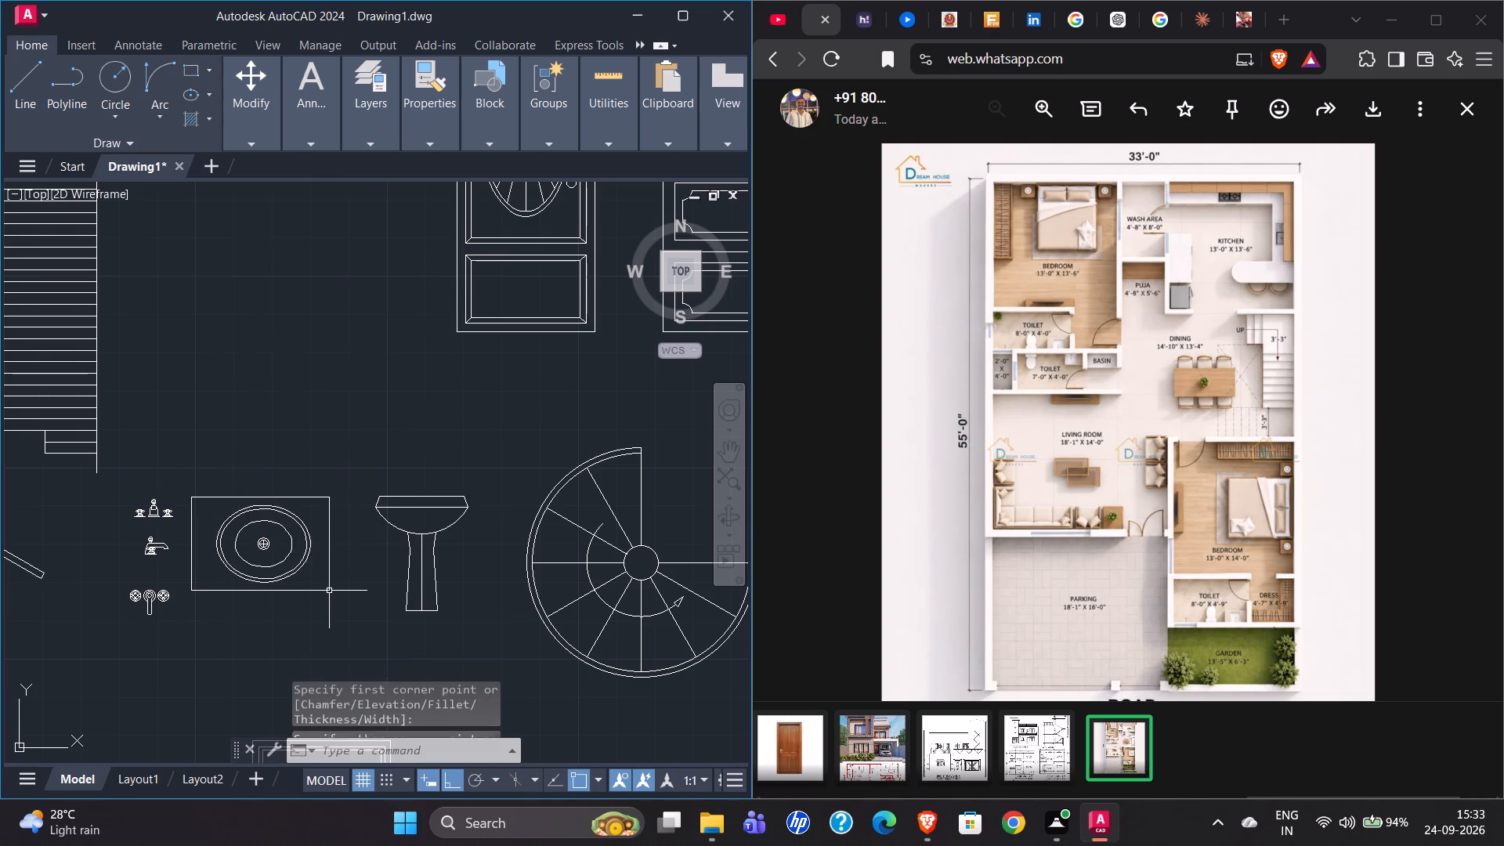
Stretch the basin rectangle's west edge inward, closer to the oval basin, to narrow the countertop.
{"action": "left_click", "coordinate": [331, 541]}
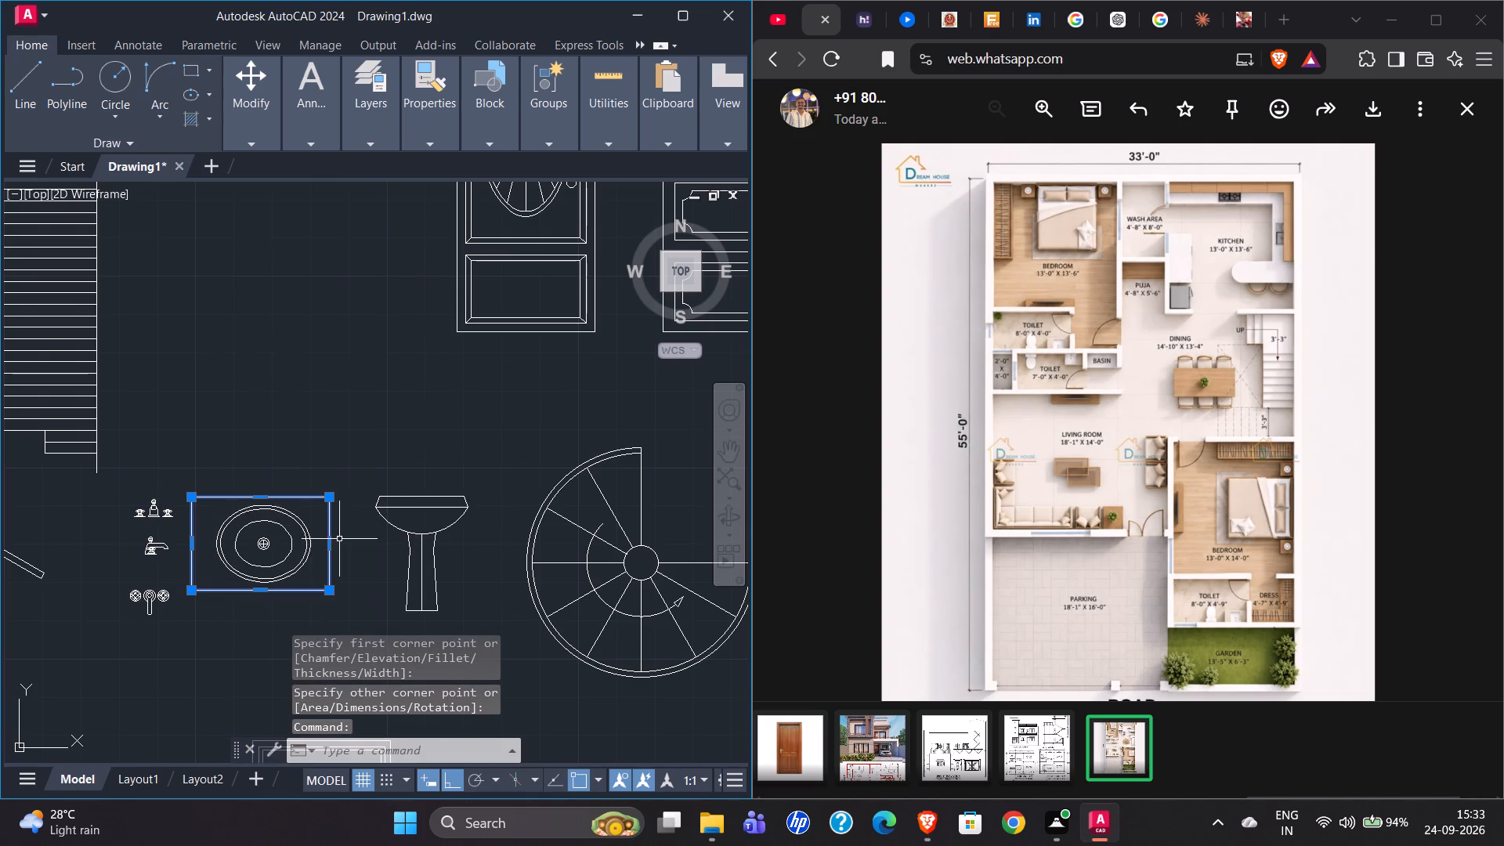
{"action": "left_click", "coordinate": [332, 545]}
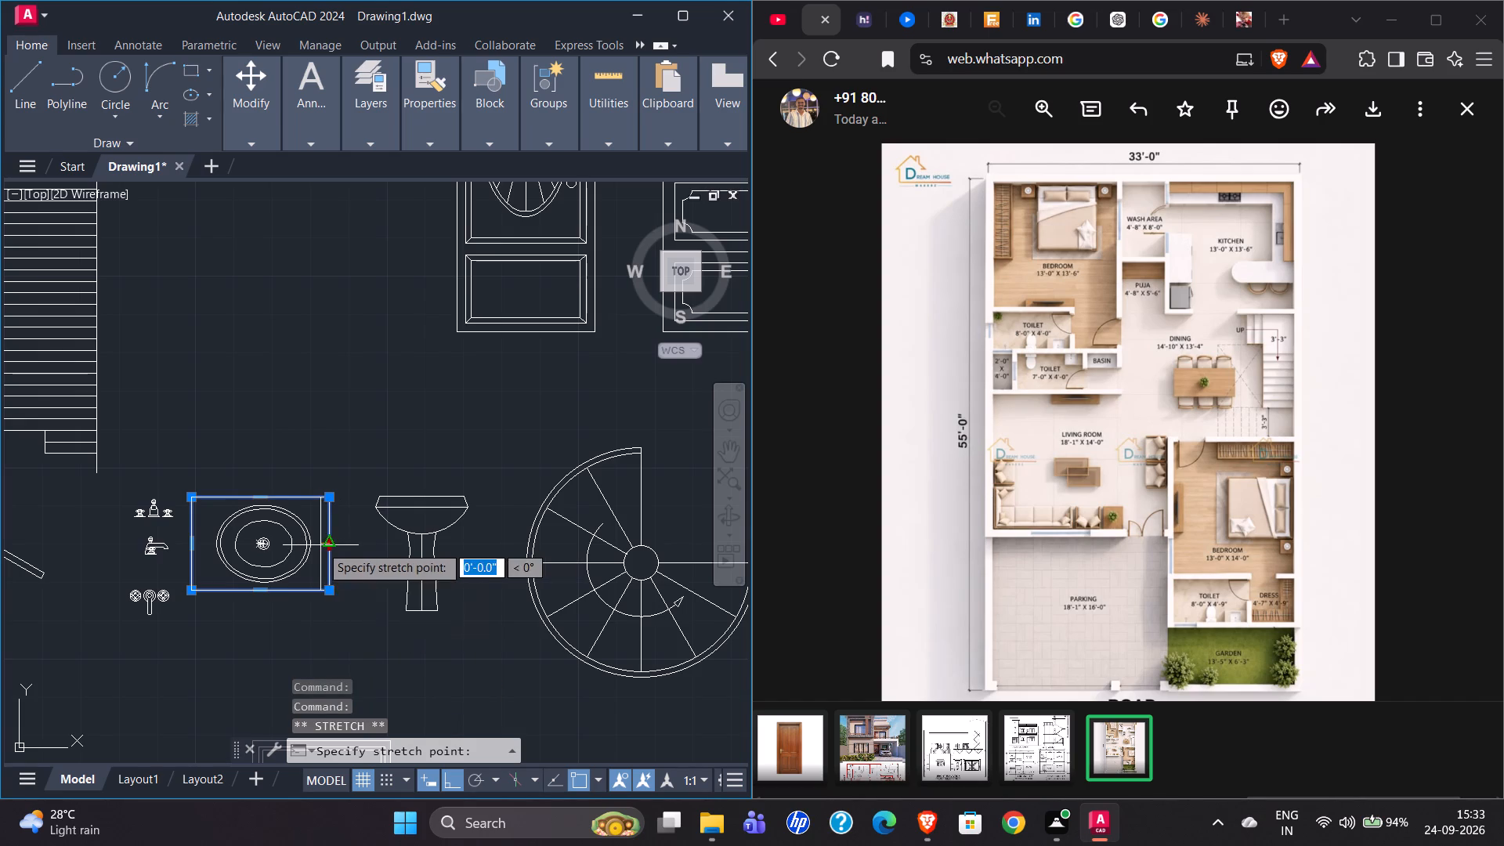
{"action": "left_click", "coordinate": [320, 545]}
{"action": "left_click_drag", "start_coordinate": [190, 544], "coordinate": [195, 544]}
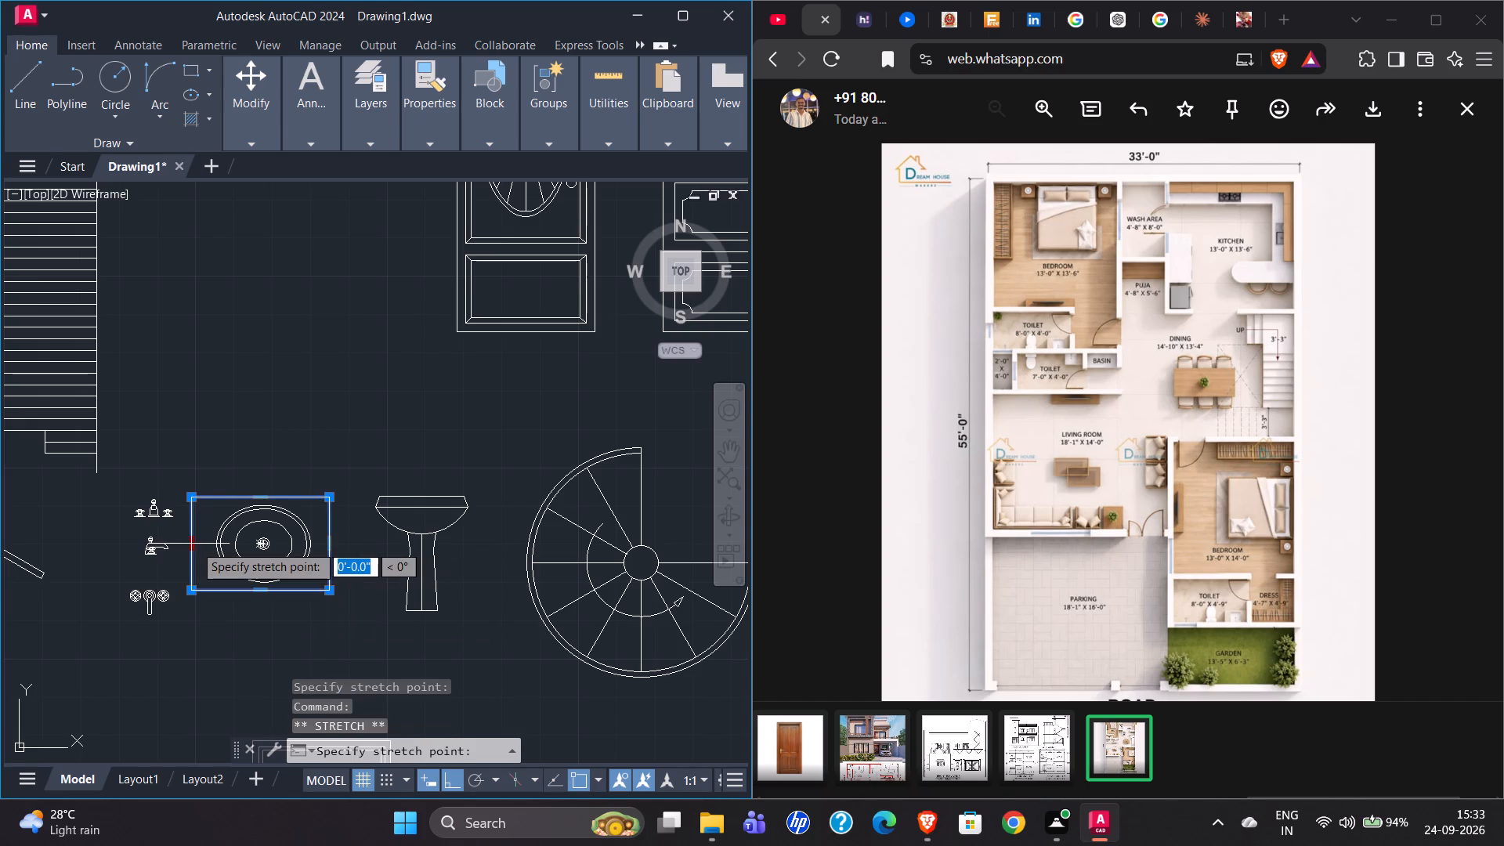
{"action": "left_click_drag", "start_coordinate": [195, 544], "coordinate": [203, 544]}
{"action": "left_click", "coordinate": [203, 544]}
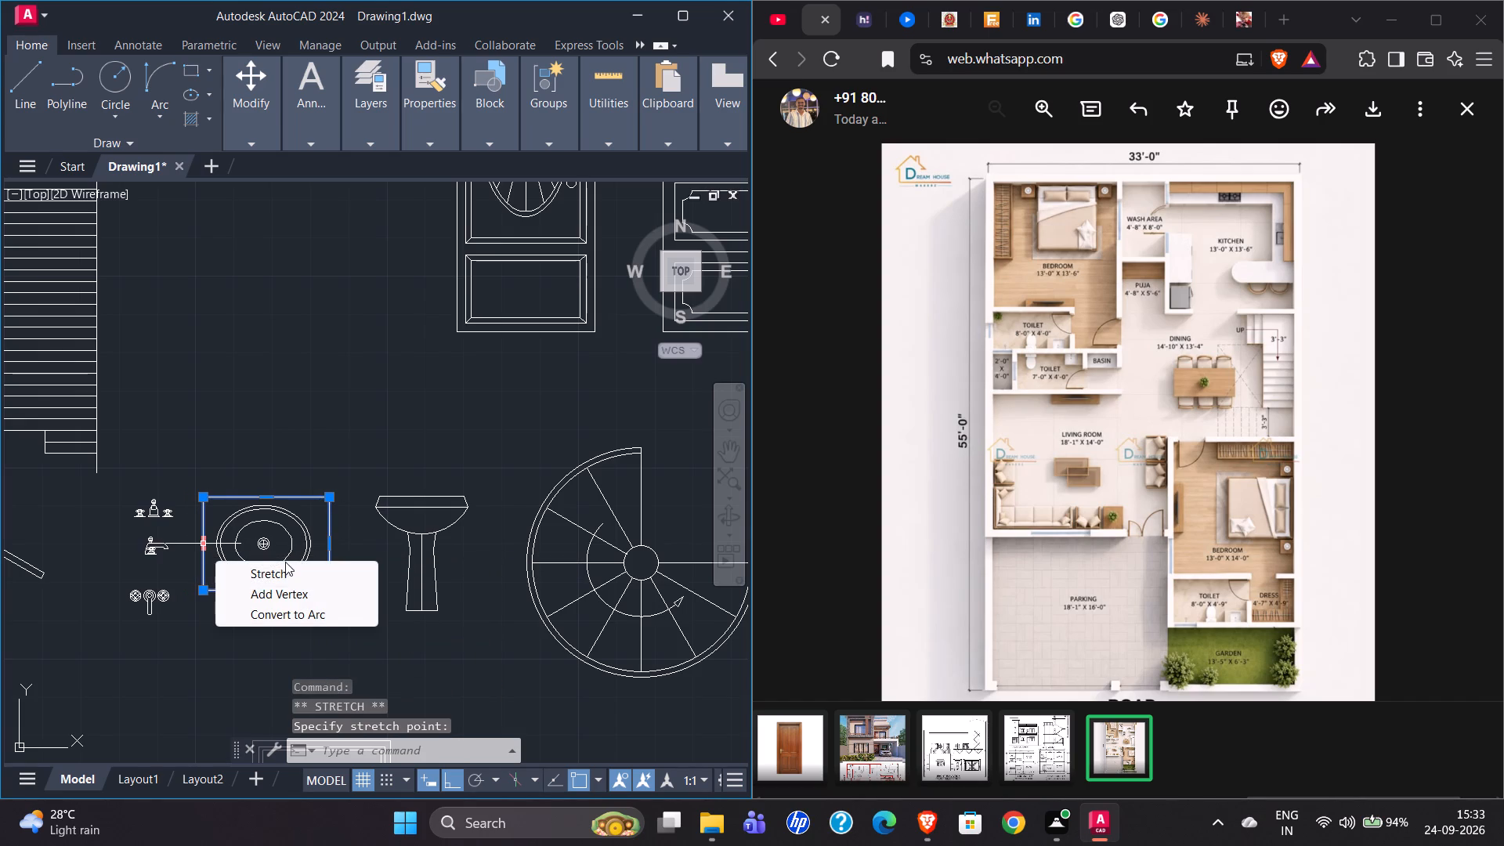
{"action": "key", "text": "Escape"}
{"action": "key", "text": "Escape"}
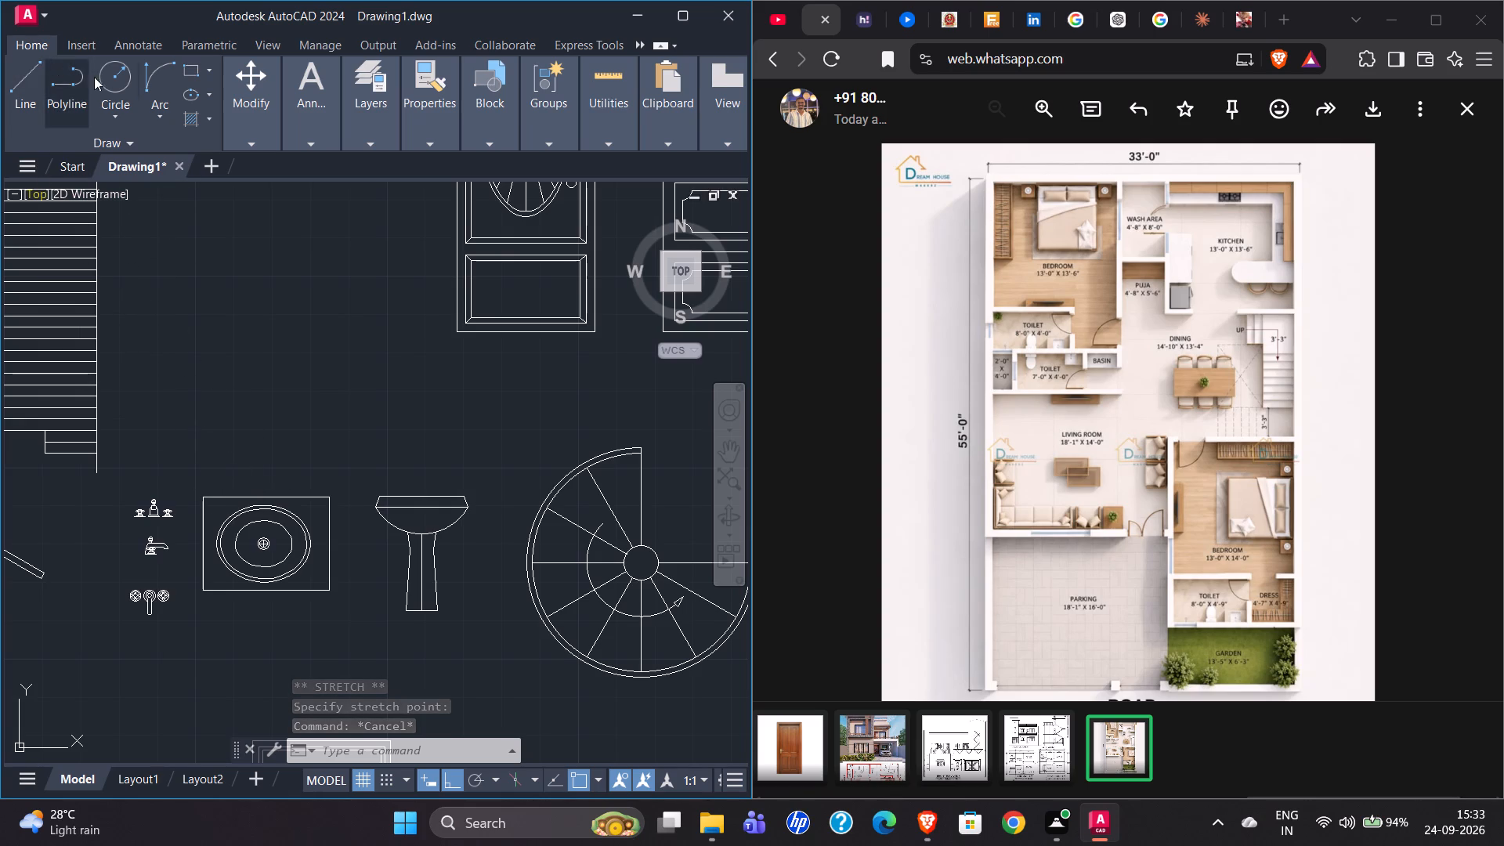
Draw a rectangle about 2'-9" wide and 5.4" high along the top edge of the plan-view washbasin.
{"action": "left_click", "coordinate": [190, 67]}
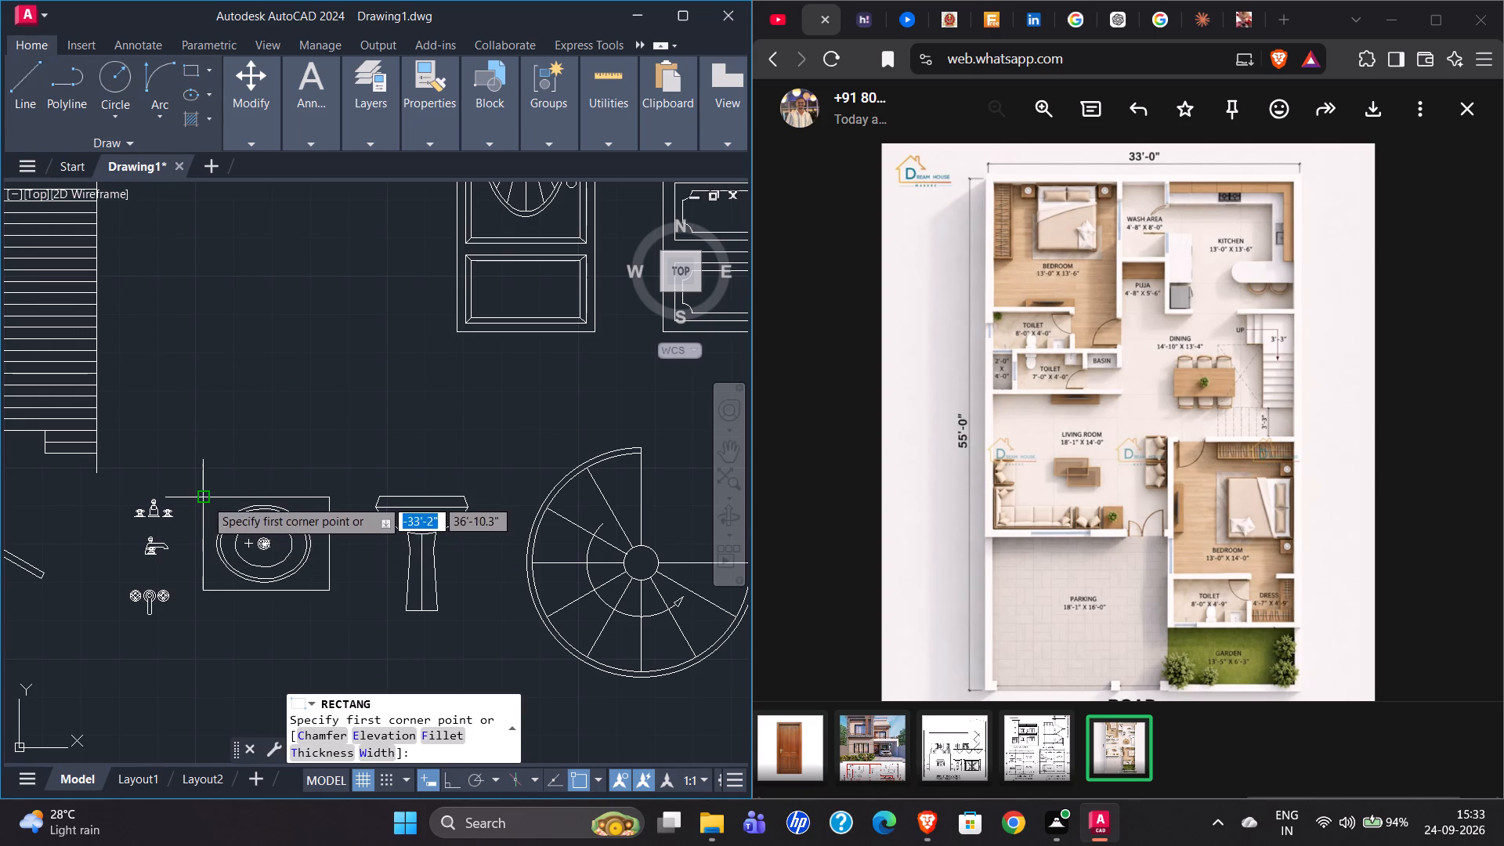
{"action": "left_click", "coordinate": [205, 499]}
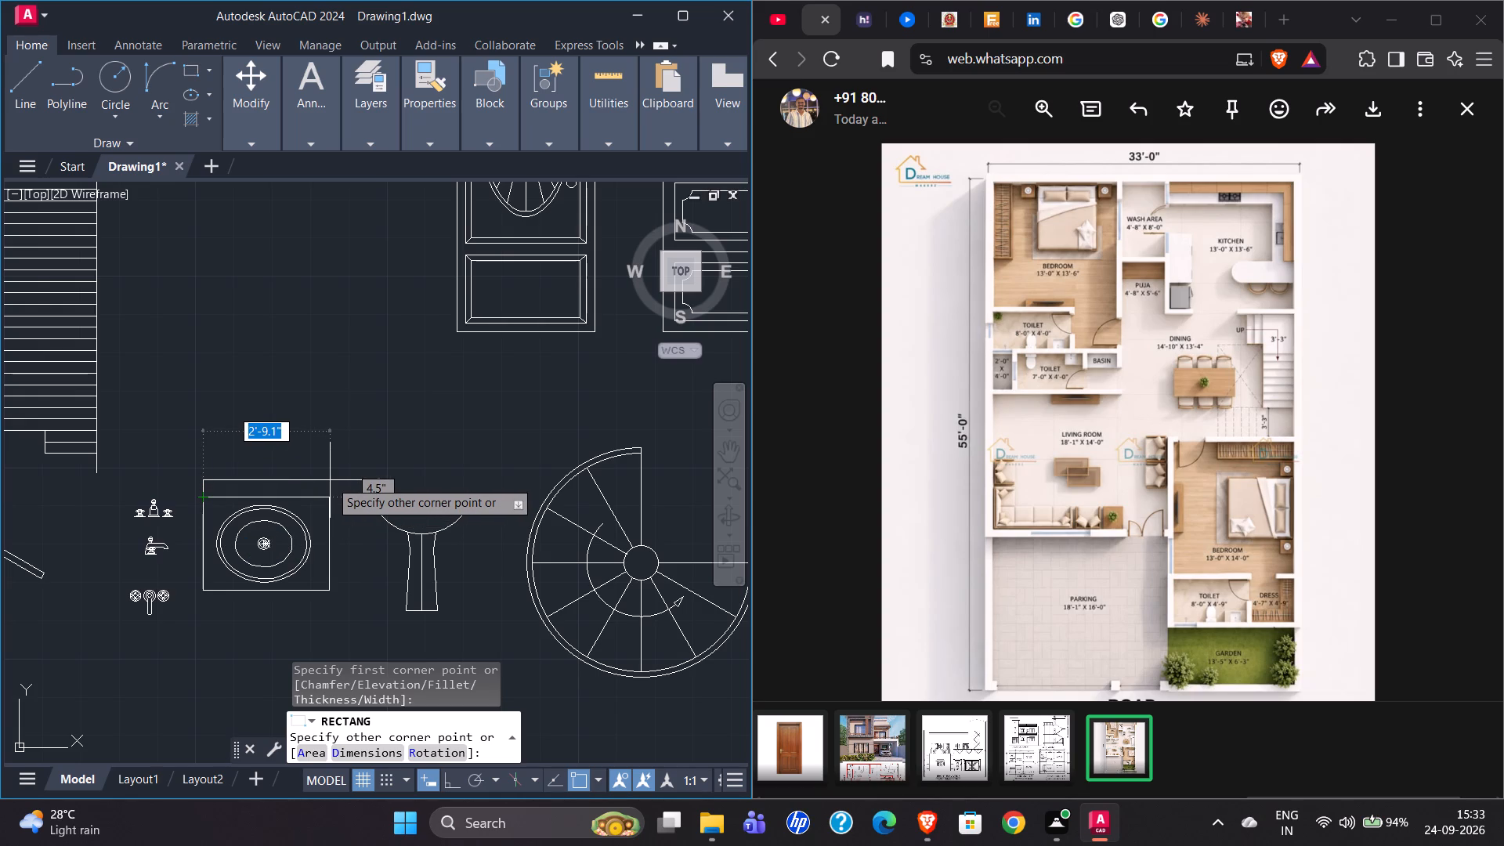
{"action": "scroll", "coordinate": [330, 480], "scroll_direction": "up", "scroll_amount": 5}
{"action": "scroll", "coordinate": [326, 483], "scroll_direction": "down", "scroll_amount": 2}
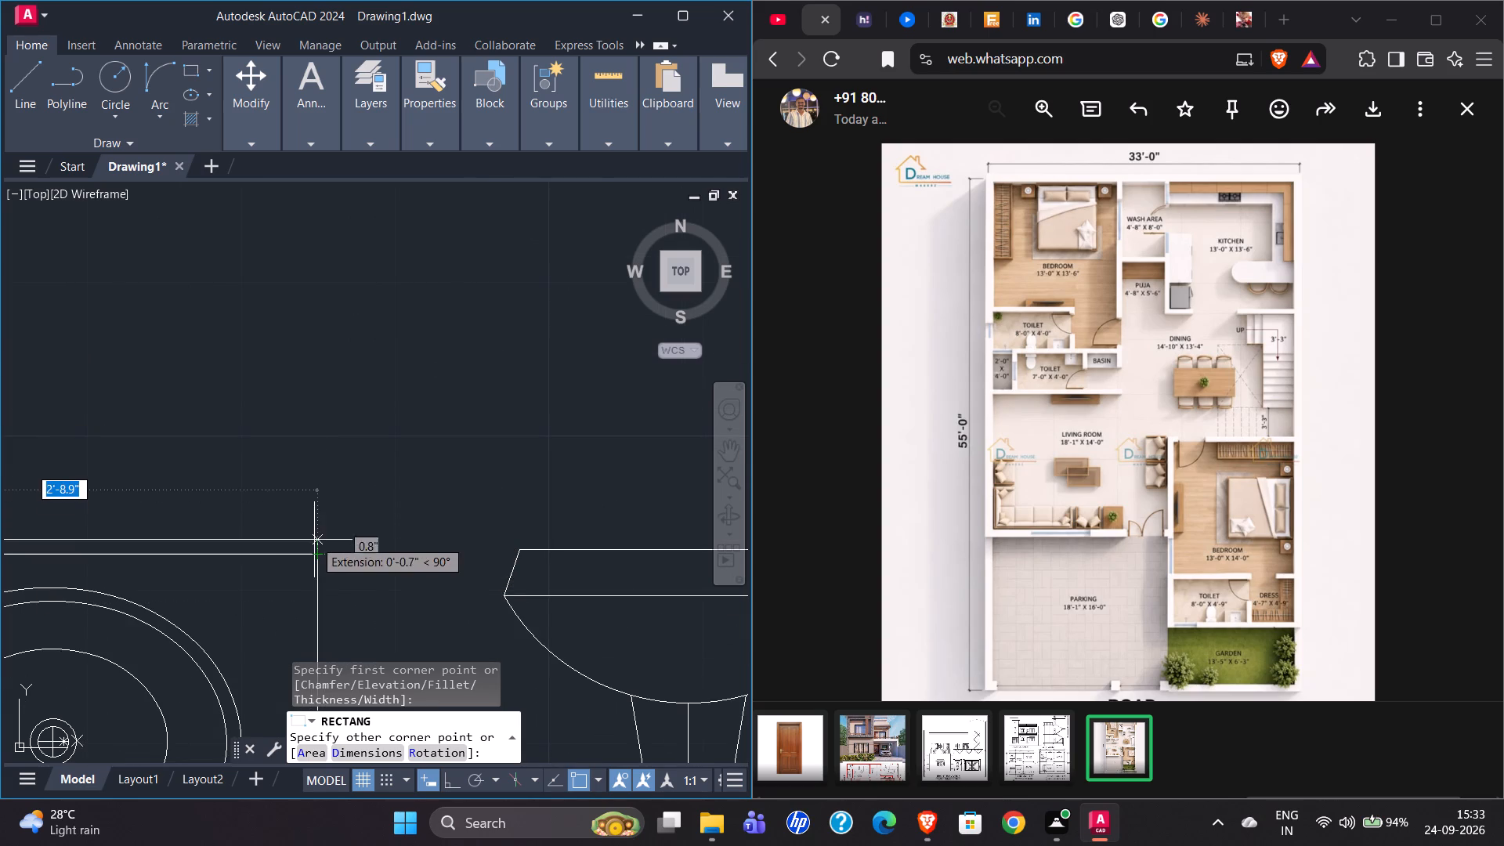
{"action": "left_click", "coordinate": [312, 471]}
Move the plan-view faucet with two knobs to the midpoint of the new rectangle's top edge on the washbasin.
{"action": "scroll", "coordinate": [459, 439], "scroll_direction": "down", "scroll_amount": 3}
{"action": "scroll", "coordinate": [363, 519], "scroll_direction": "up", "scroll_amount": 1}
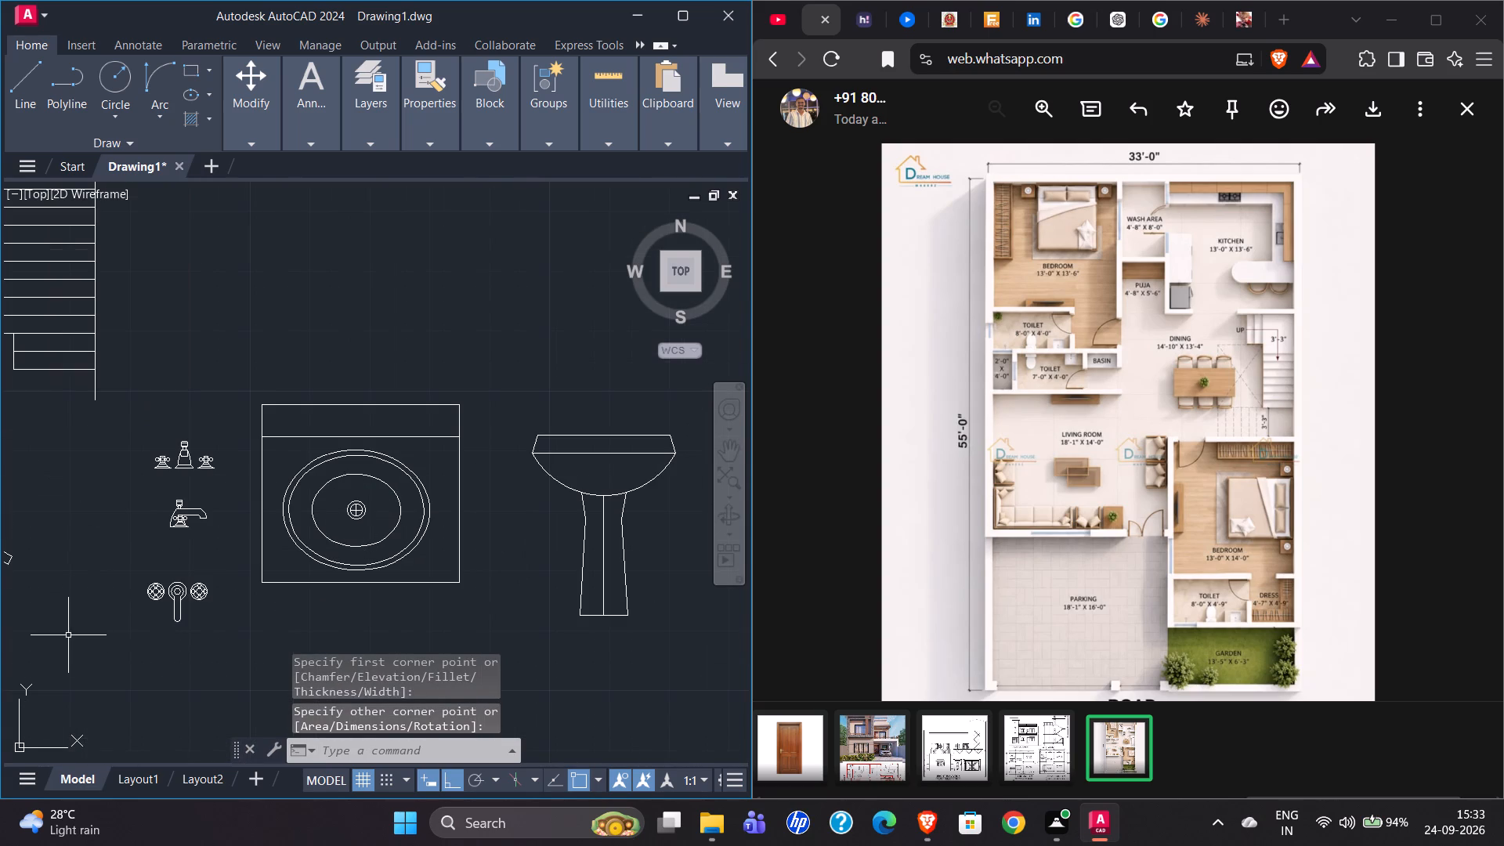
{"action": "left_click_drag", "start_coordinate": [139, 563], "coordinate": [141, 573]}
{"action": "left_click", "coordinate": [219, 645]}
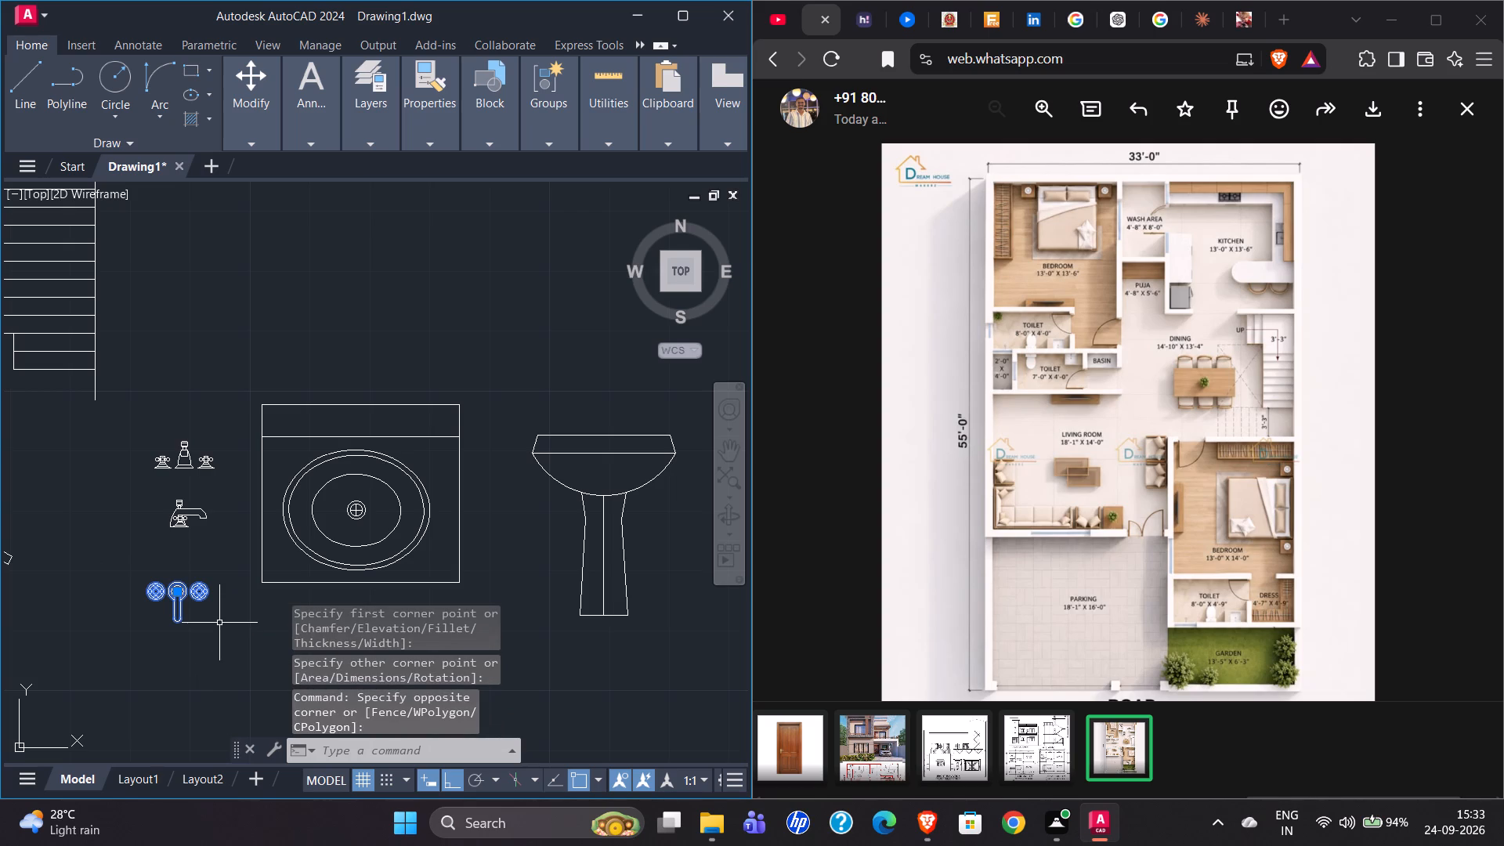
{"action": "key", "text": "m"}
{"action": "key", "text": "Return"}
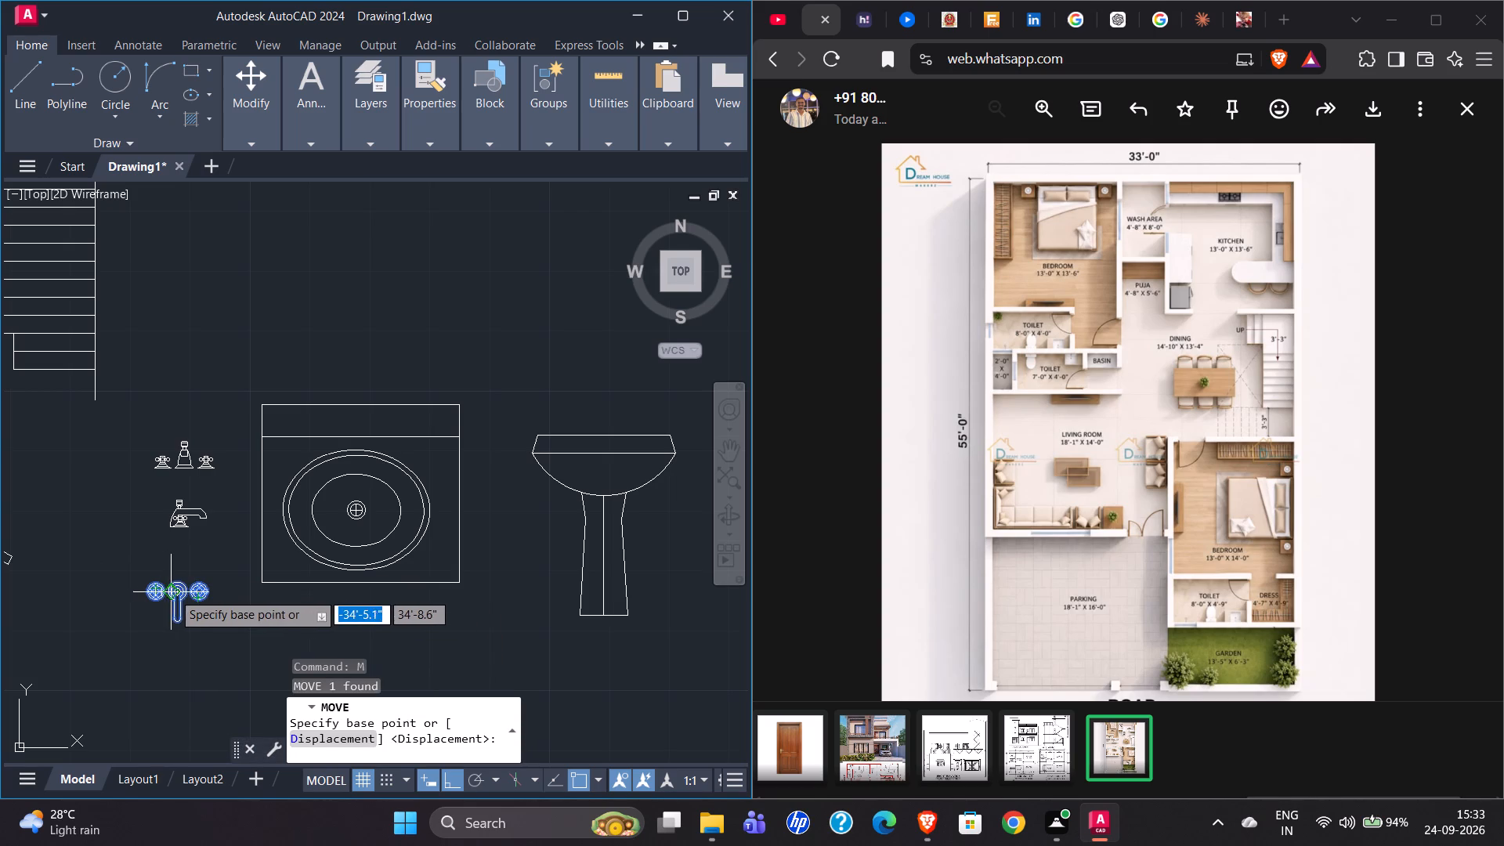
{"action": "scroll", "coordinate": [178, 583], "scroll_direction": "up", "scroll_amount": 5}
{"action": "left_click", "coordinate": [164, 591]}
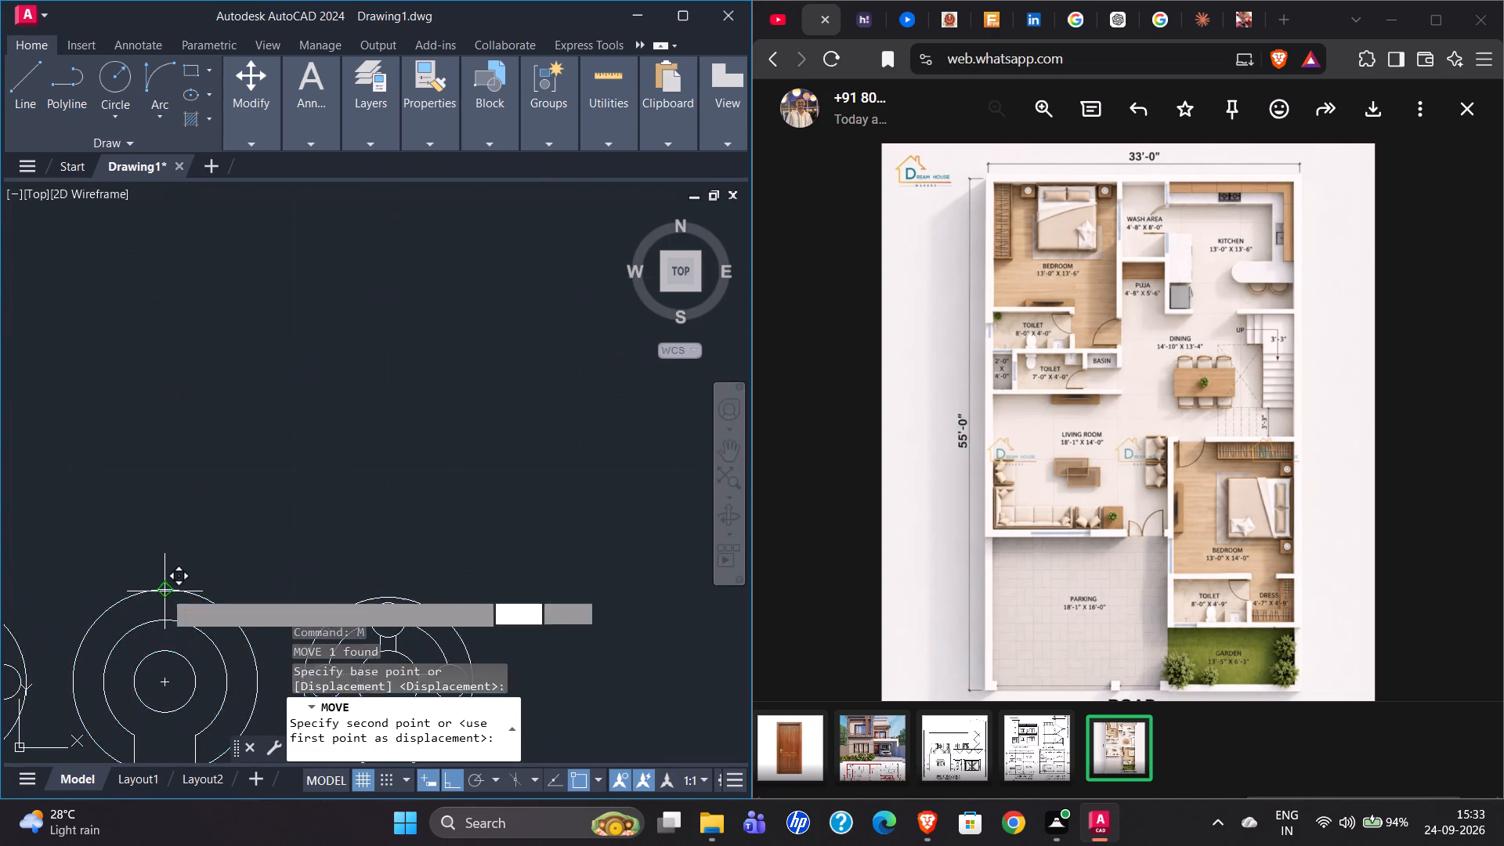
{"action": "scroll", "coordinate": [164, 584], "scroll_direction": "down", "scroll_amount": 5}
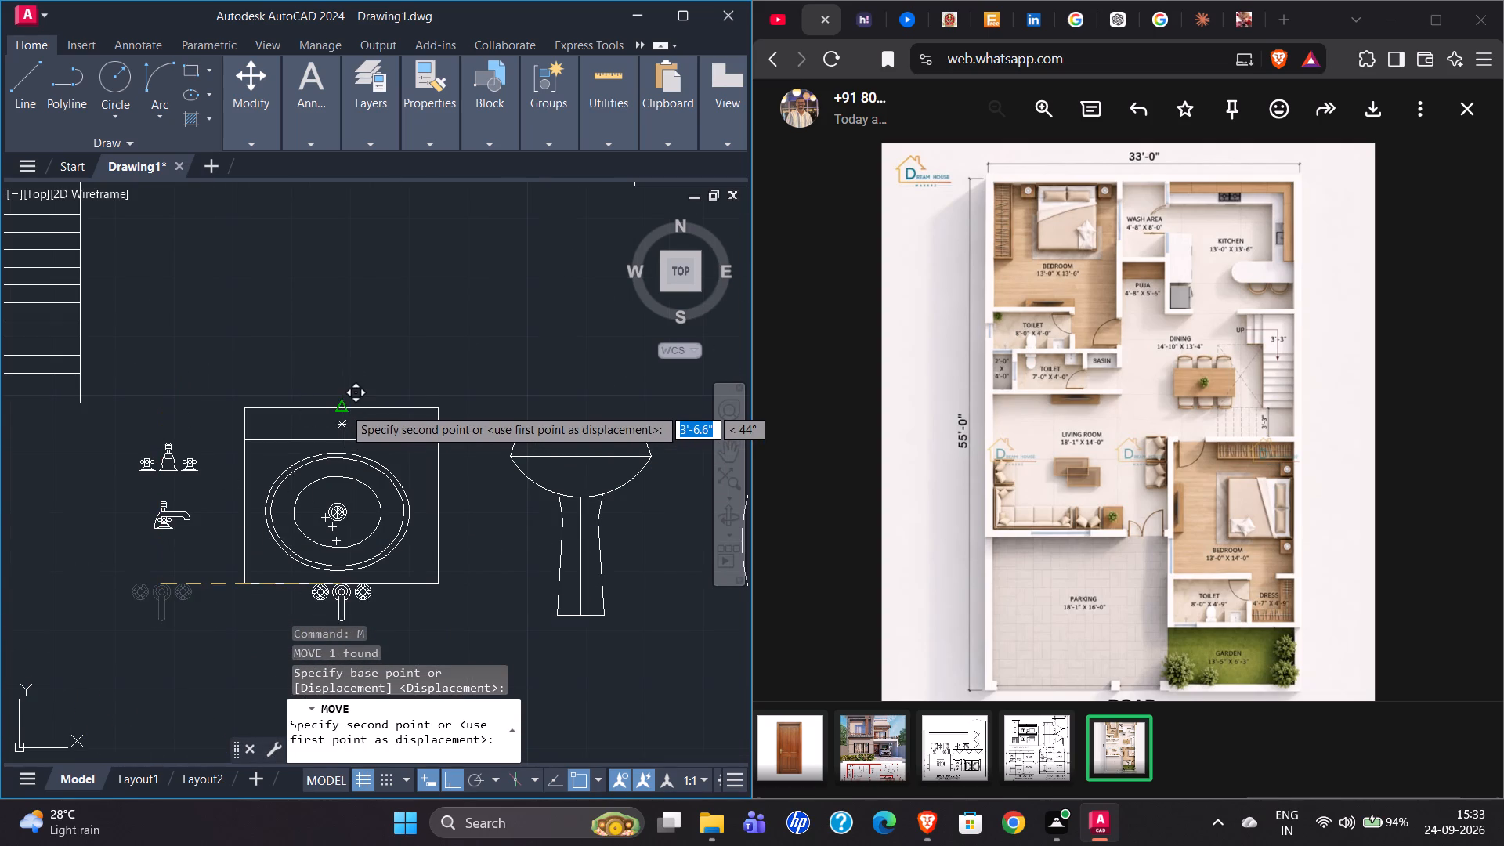
{"action": "scroll", "coordinate": [344, 407], "scroll_direction": "up", "scroll_amount": 1}
{"action": "left_click", "coordinate": [344, 407]}
{"action": "scroll", "coordinate": [356, 418], "scroll_direction": "up", "scroll_amount": 2}
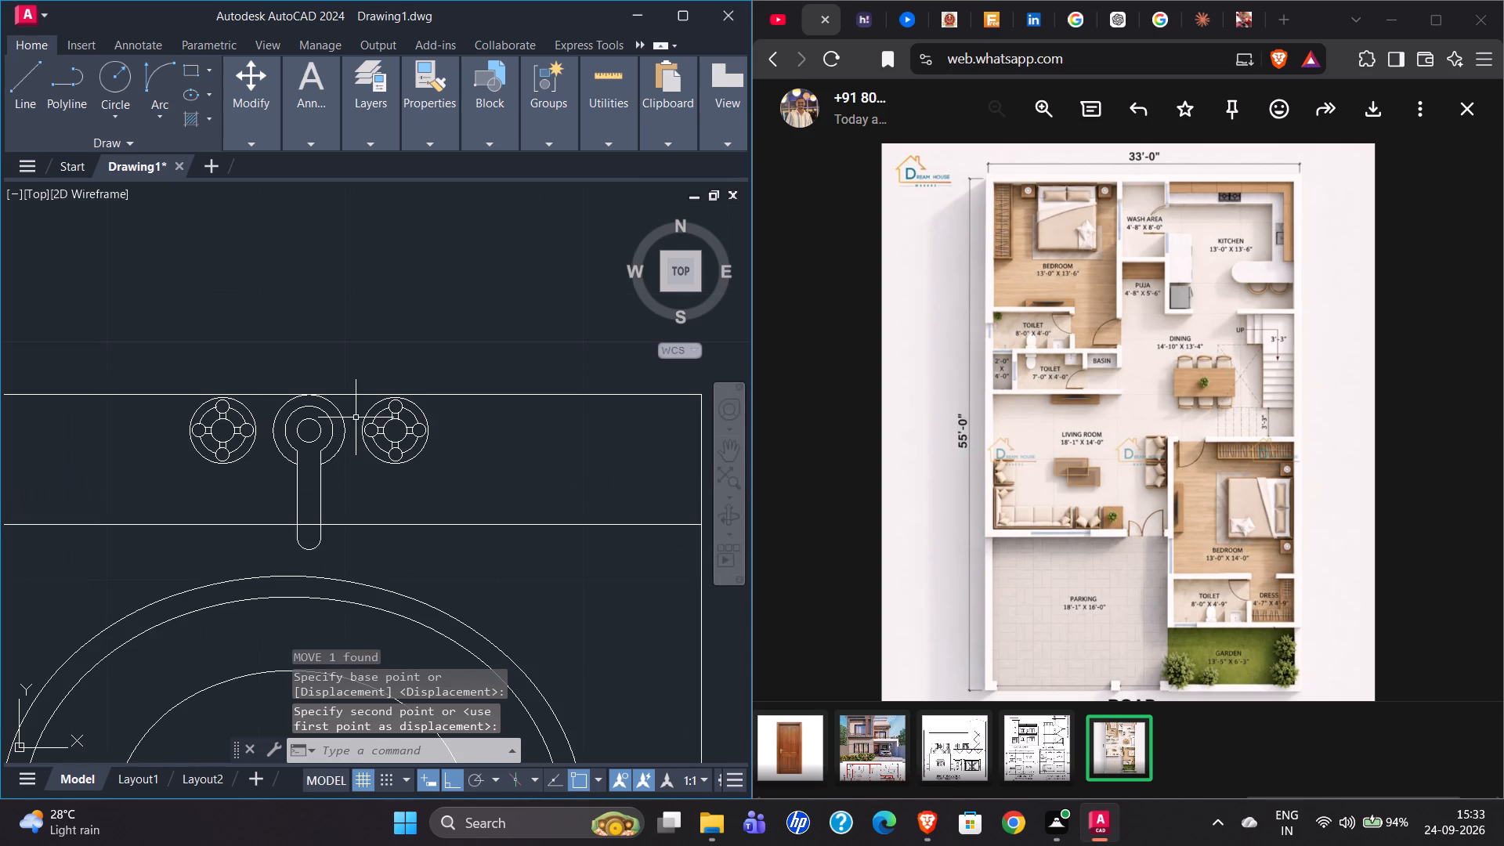
Stretch the top edge of the rectangle above the washbasin downward to make the strip narrower.
{"action": "scroll", "coordinate": [302, 488], "scroll_direction": "down", "scroll_amount": 1}
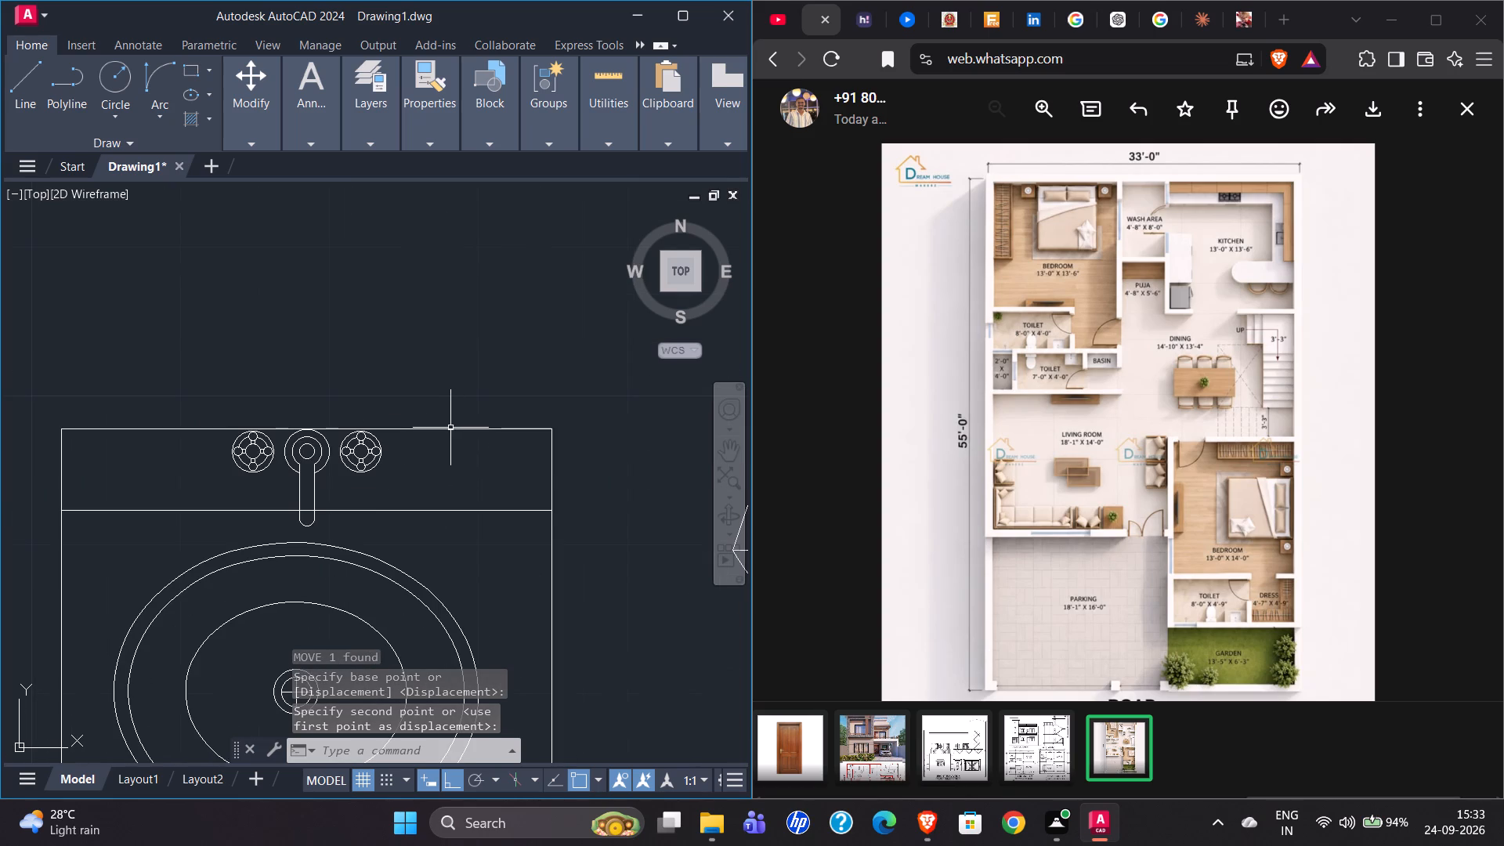
{"action": "left_click", "coordinate": [450, 428]}
{"action": "left_click_drag", "start_coordinate": [306, 428], "coordinate": [310, 457]}
{"action": "left_click", "coordinate": [310, 457]}
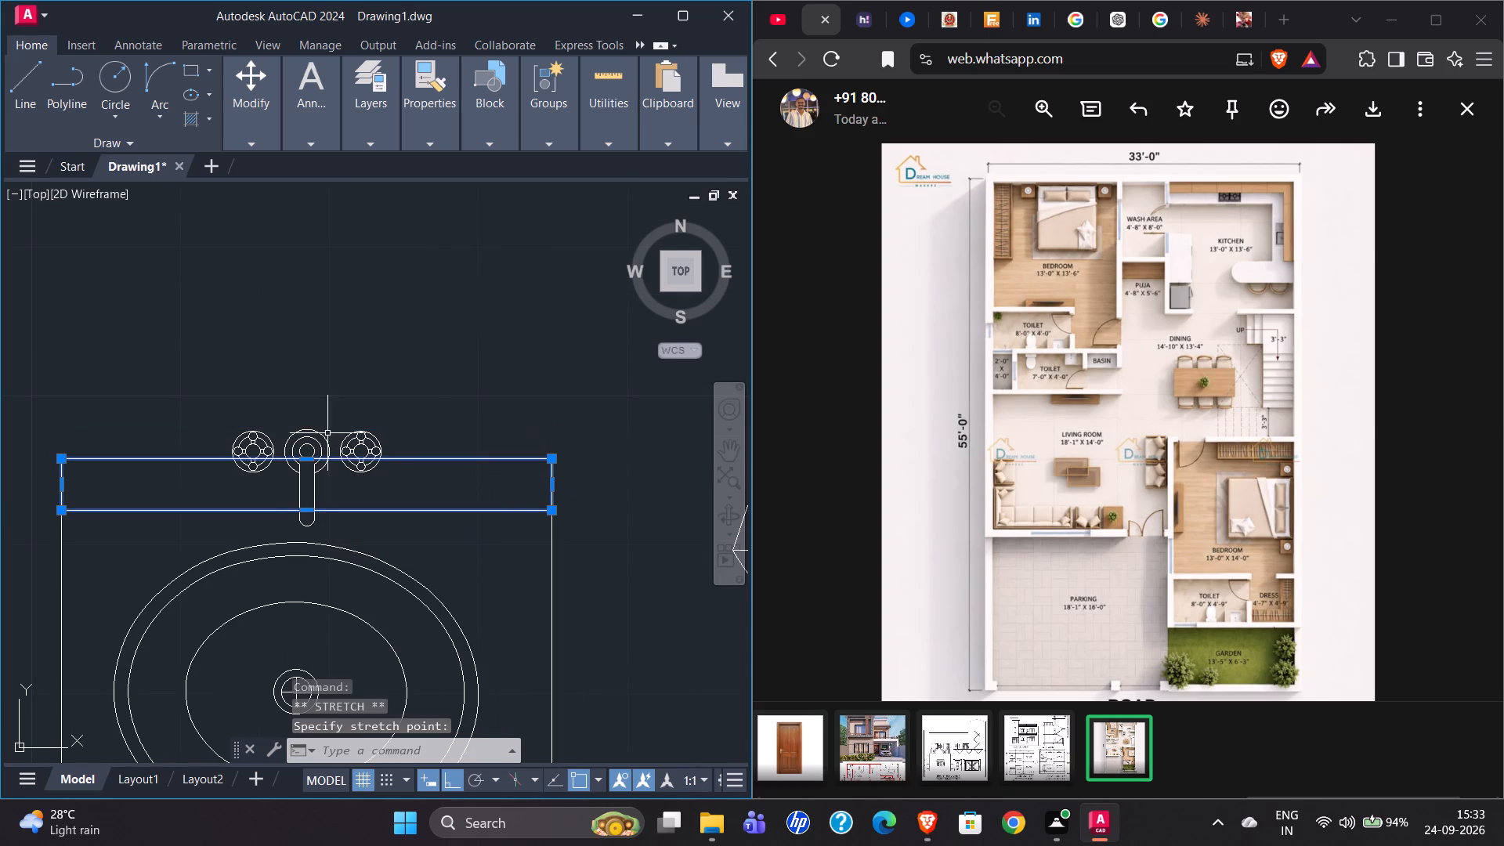
Move the faucet straight down so its top meets the shortened rectangle's top edge.
{"action": "left_click", "coordinate": [307, 436]}
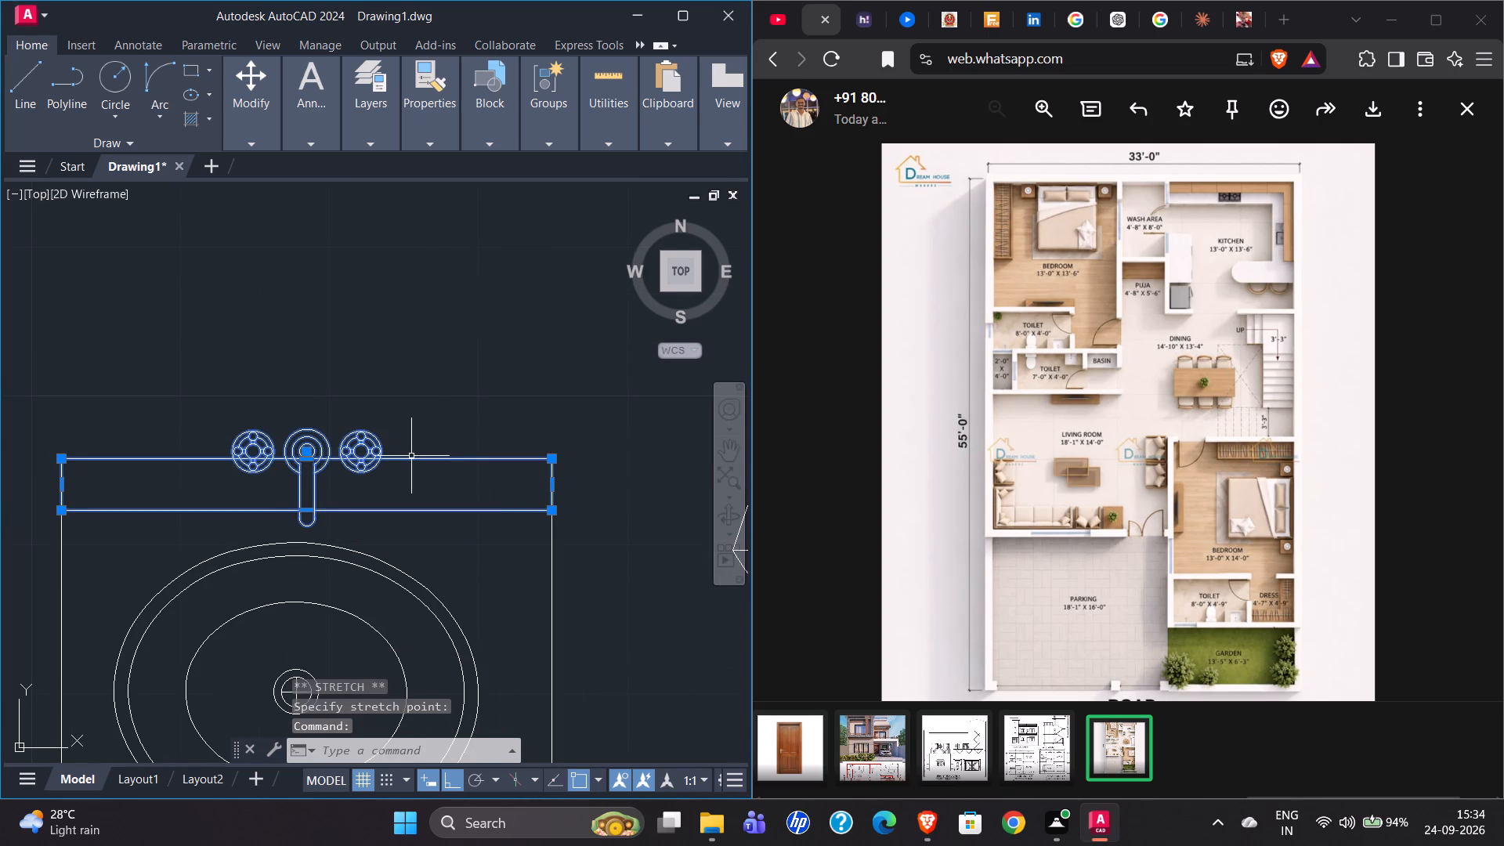
{"action": "key", "text": "Escape"}
{"action": "left_click", "coordinate": [318, 439]}
{"action": "key", "text": "m"}
{"action": "key", "text": "Return"}
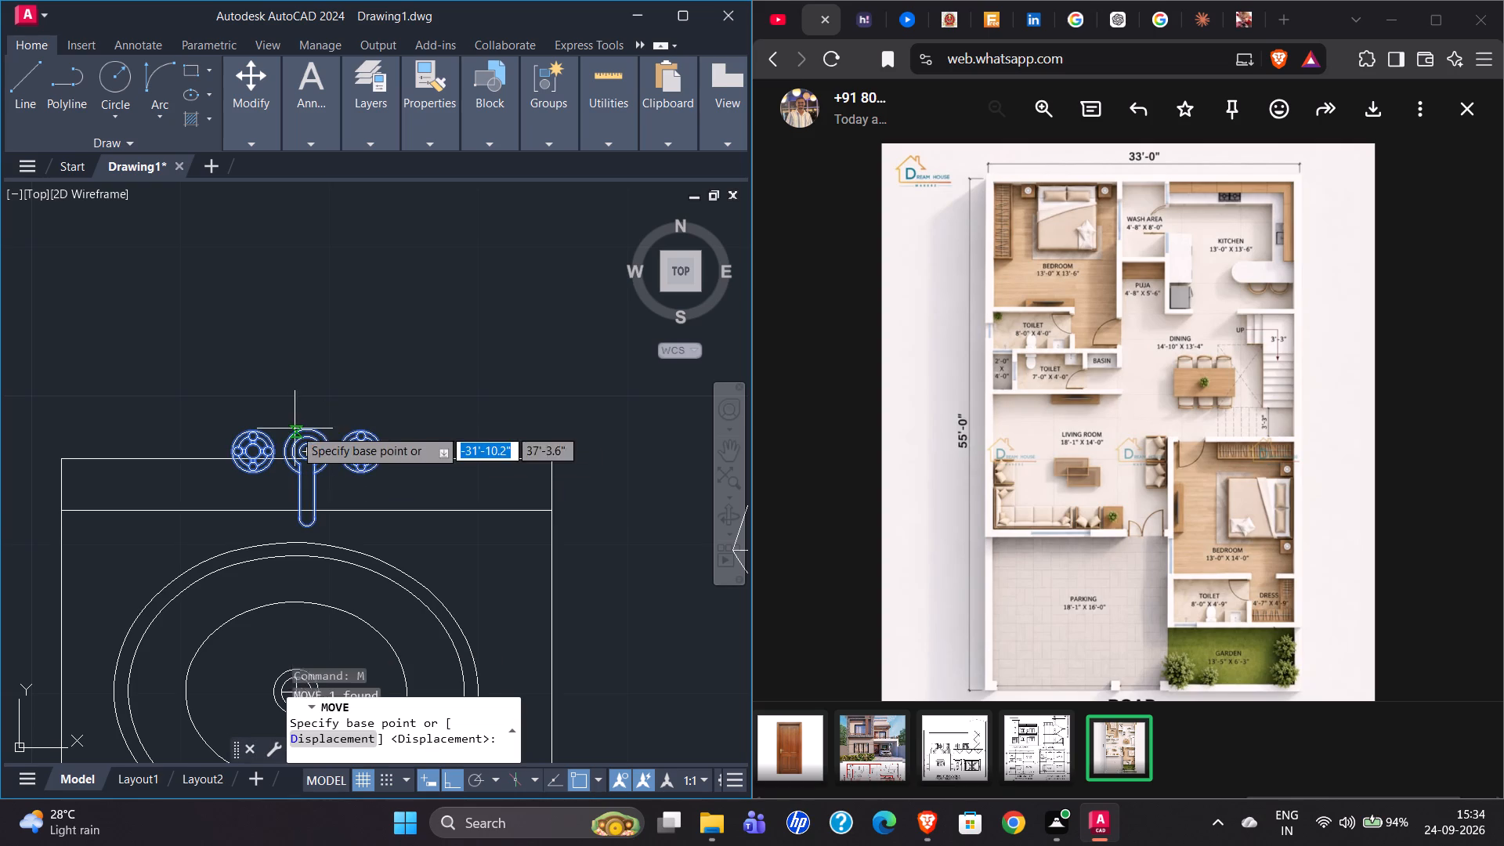
{"action": "scroll", "coordinate": [301, 424], "scroll_direction": "up", "scroll_amount": 2}
{"action": "left_click", "coordinate": [313, 436]}
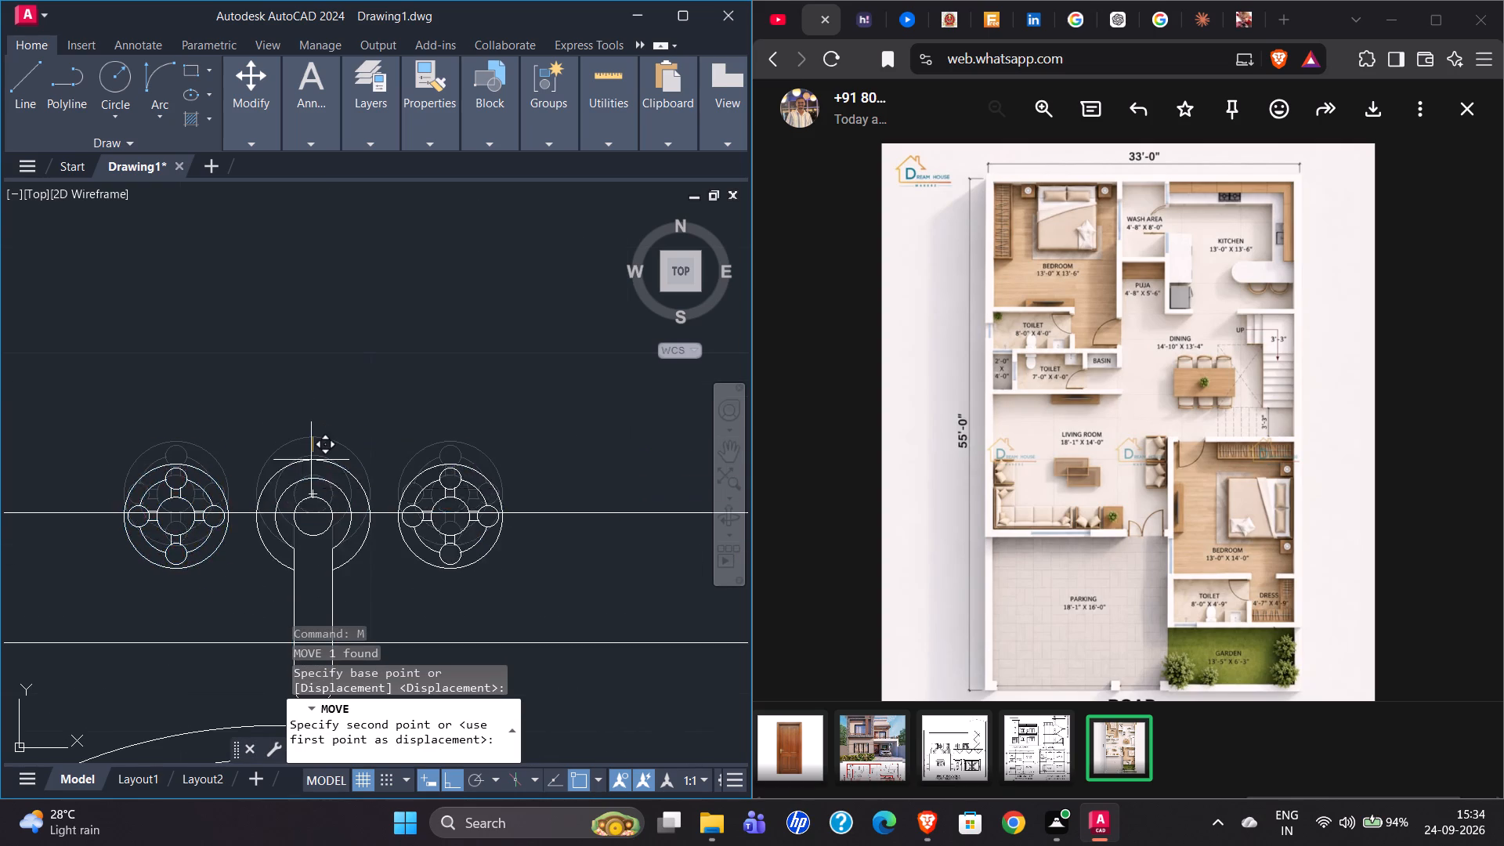
{"action": "left_click", "coordinate": [311, 509]}
Move the washbasin with its faucet, by its upper-right corner, into the 7'-0" x 4'-0" toilet against the upper wall, with Ortho off.
{"action": "scroll", "coordinate": [181, 439], "scroll_direction": "down", "scroll_amount": 3}
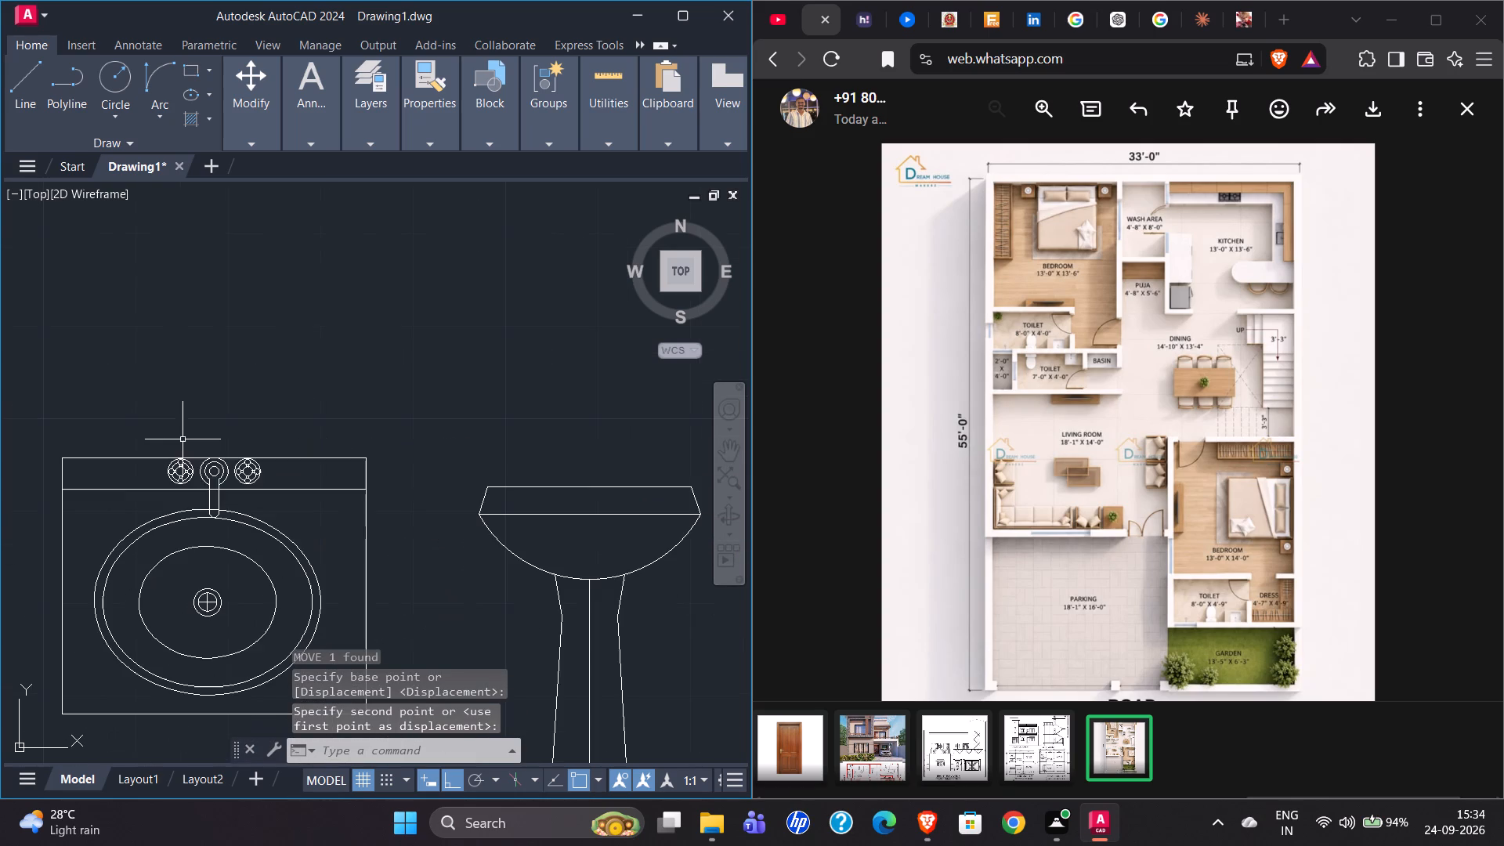
{"action": "scroll", "coordinate": [131, 474], "scroll_direction": "down", "scroll_amount": 4}
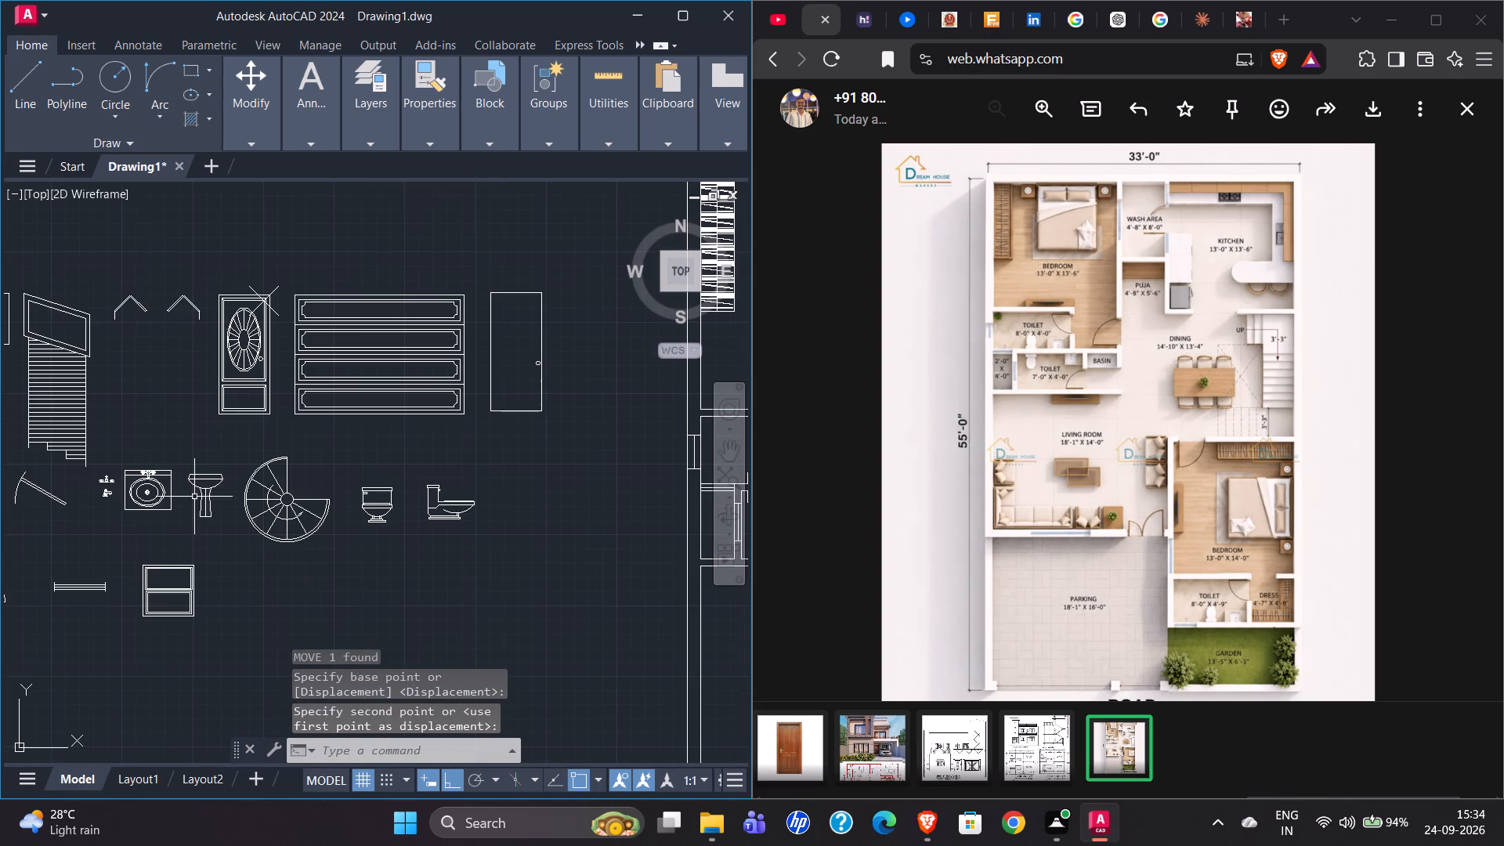
{"action": "scroll", "coordinate": [123, 494], "scroll_direction": "up", "scroll_amount": 2}
{"action": "left_click_drag", "start_coordinate": [103, 406], "coordinate": [107, 415]}
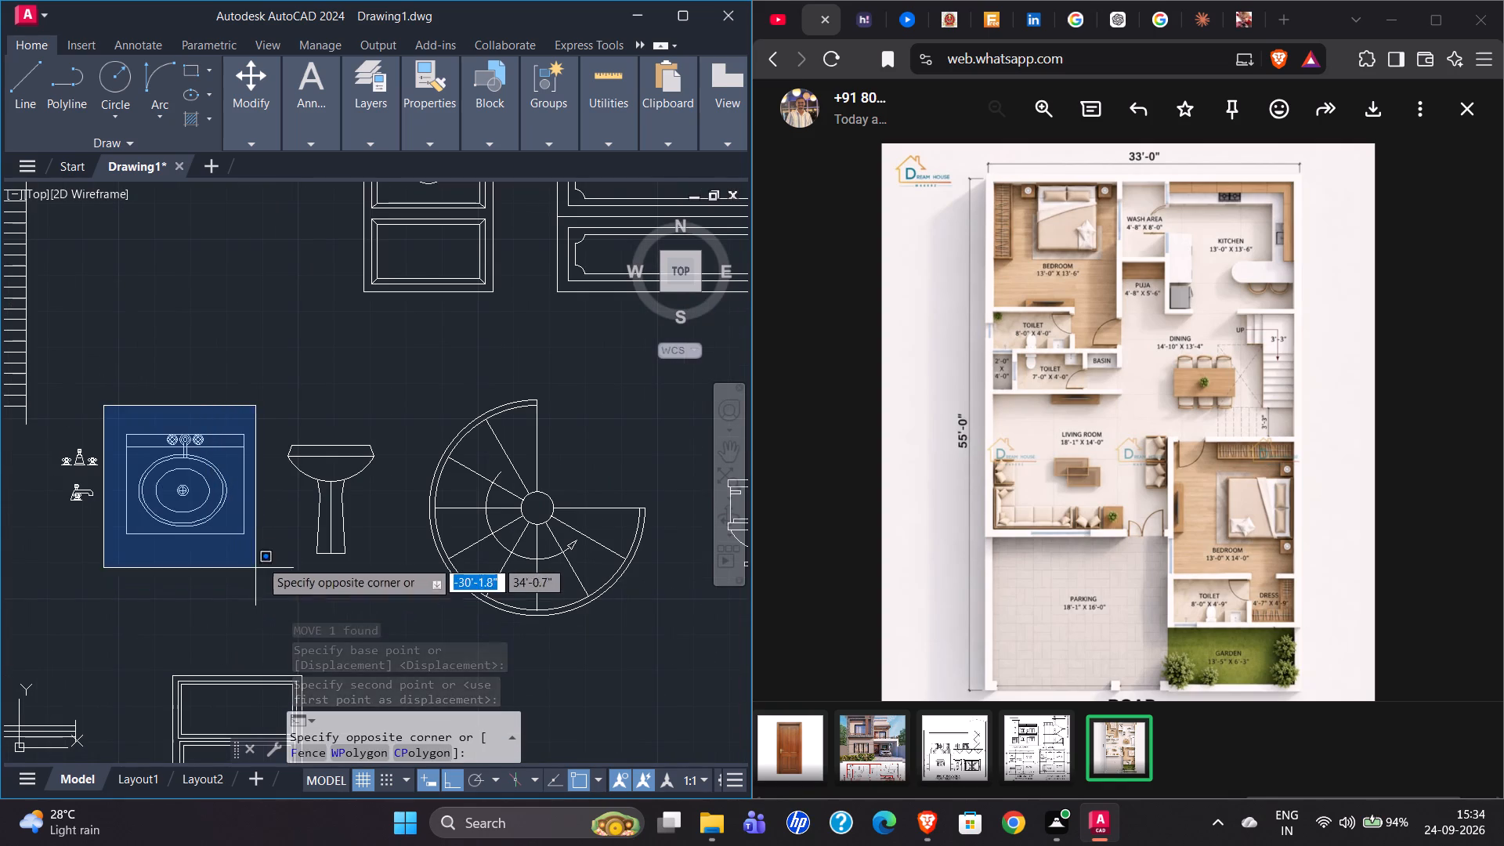
{"action": "left_click", "coordinate": [261, 560]}
{"action": "scroll", "coordinate": [121, 580], "scroll_direction": "down", "scroll_amount": 1}
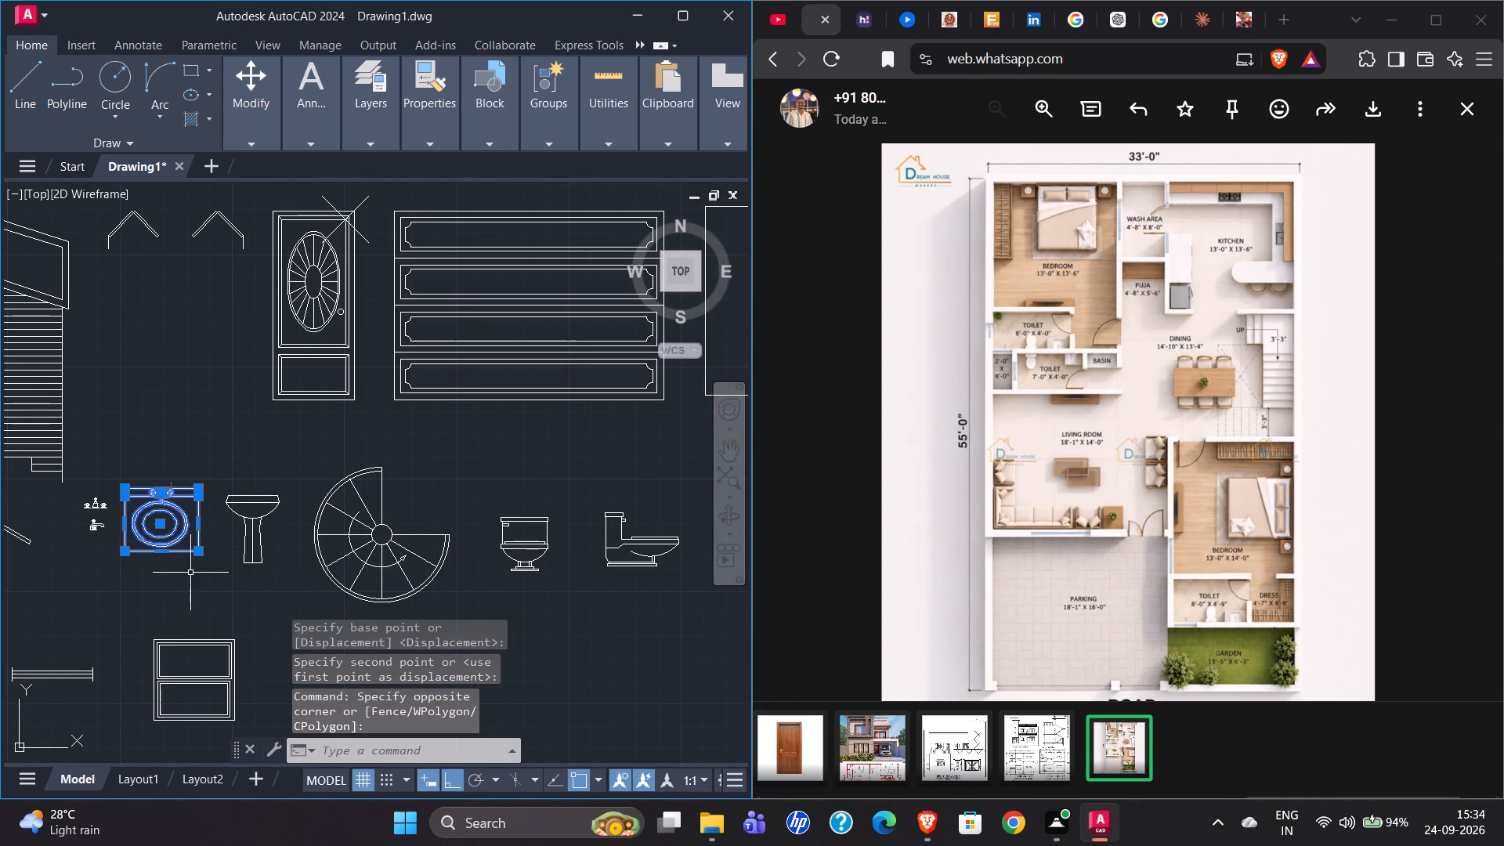
{"action": "key", "text": "m"}
{"action": "key", "text": "Return"}
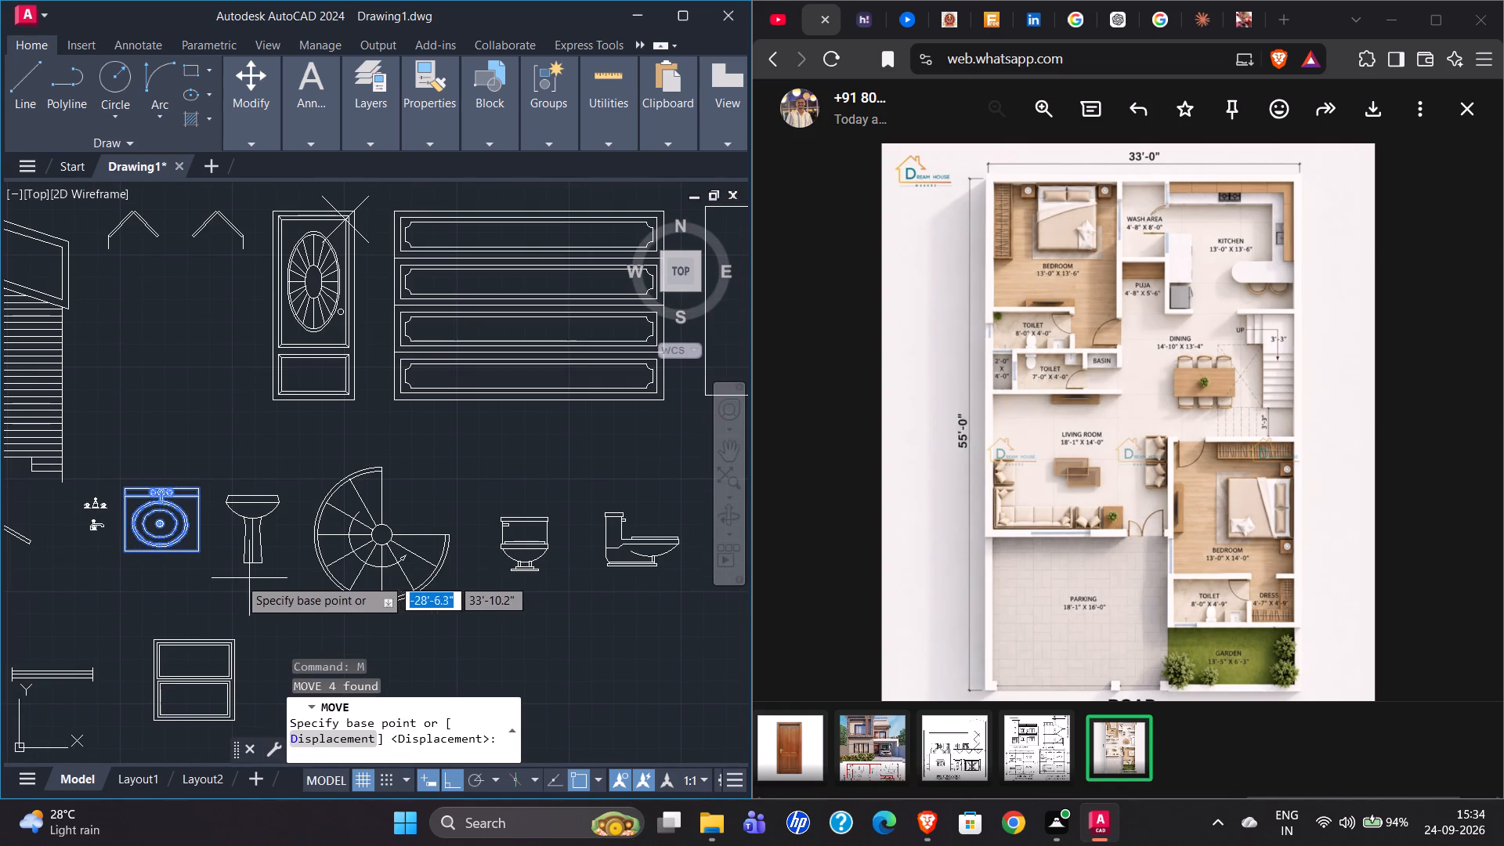
{"action": "scroll", "coordinate": [153, 497], "scroll_direction": "up", "scroll_amount": 5}
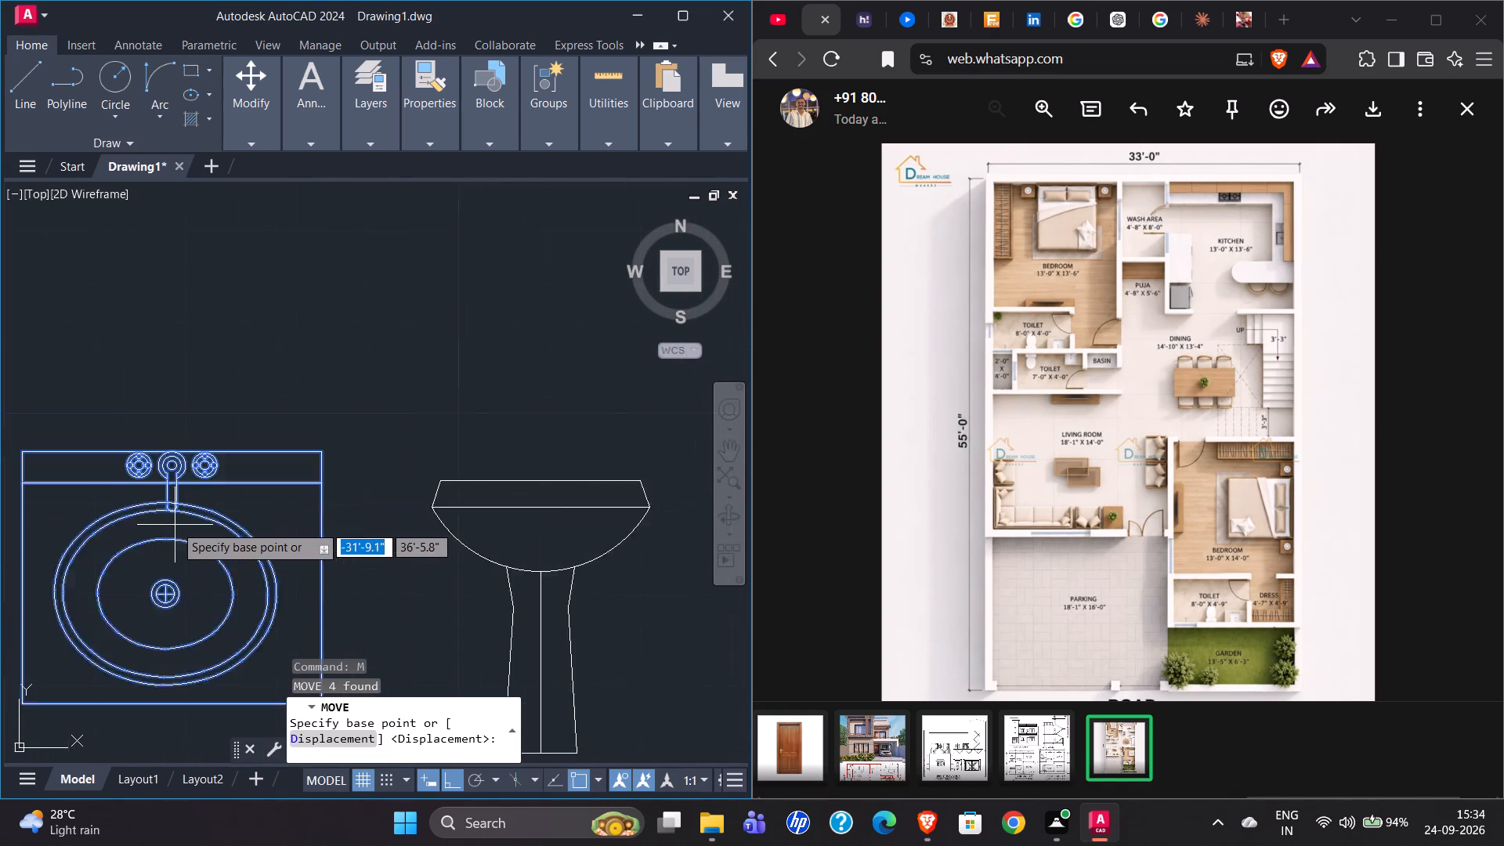
{"action": "left_click", "coordinate": [400, 410]}
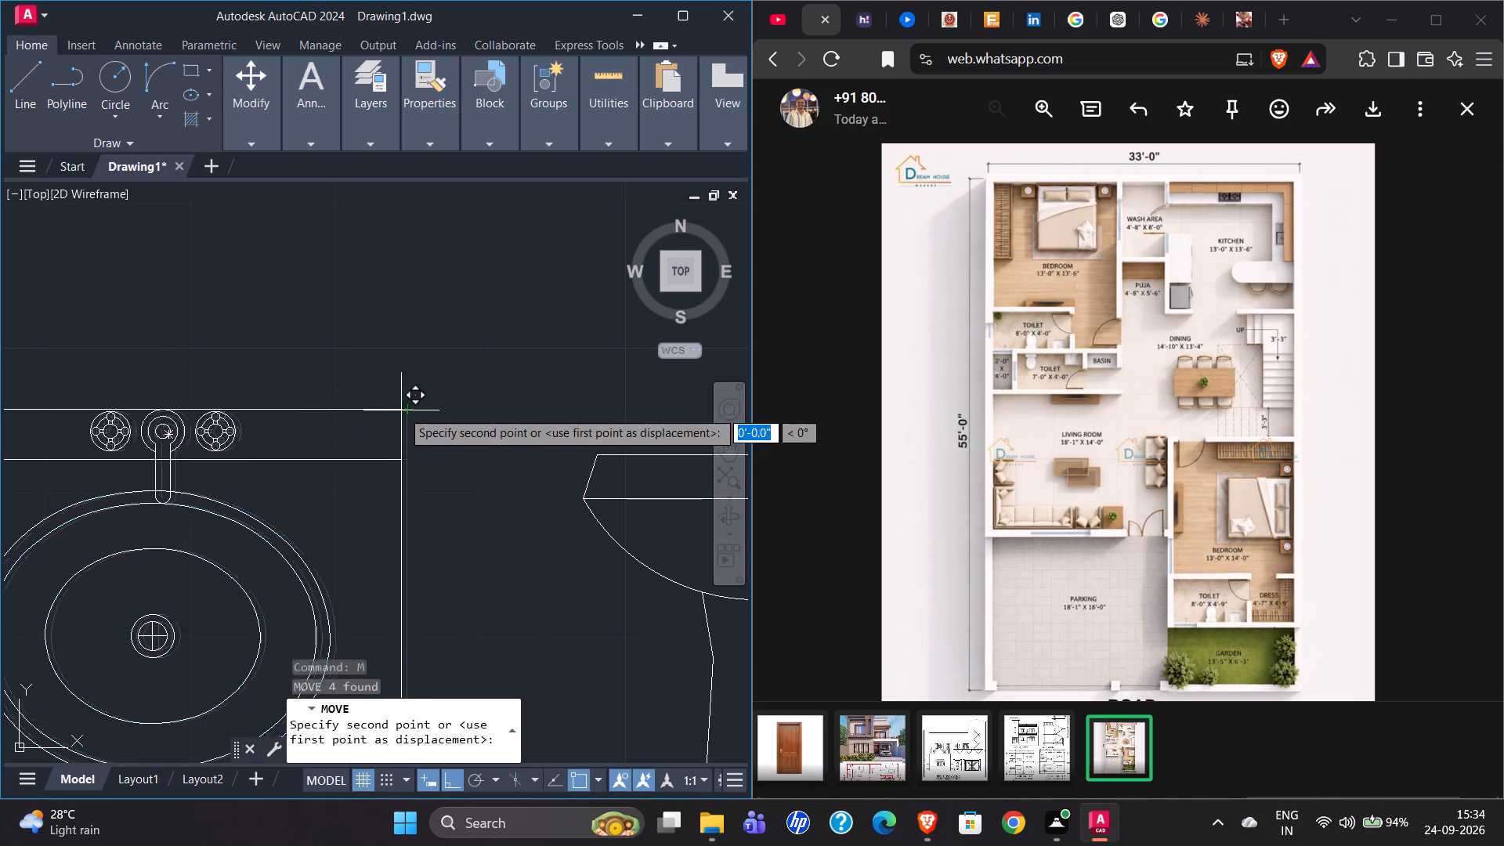
{"action": "scroll", "coordinate": [160, 439], "scroll_direction": "down", "scroll_amount": 7}
{"action": "scroll", "coordinate": [390, 488], "scroll_direction": "up", "scroll_amount": 2}
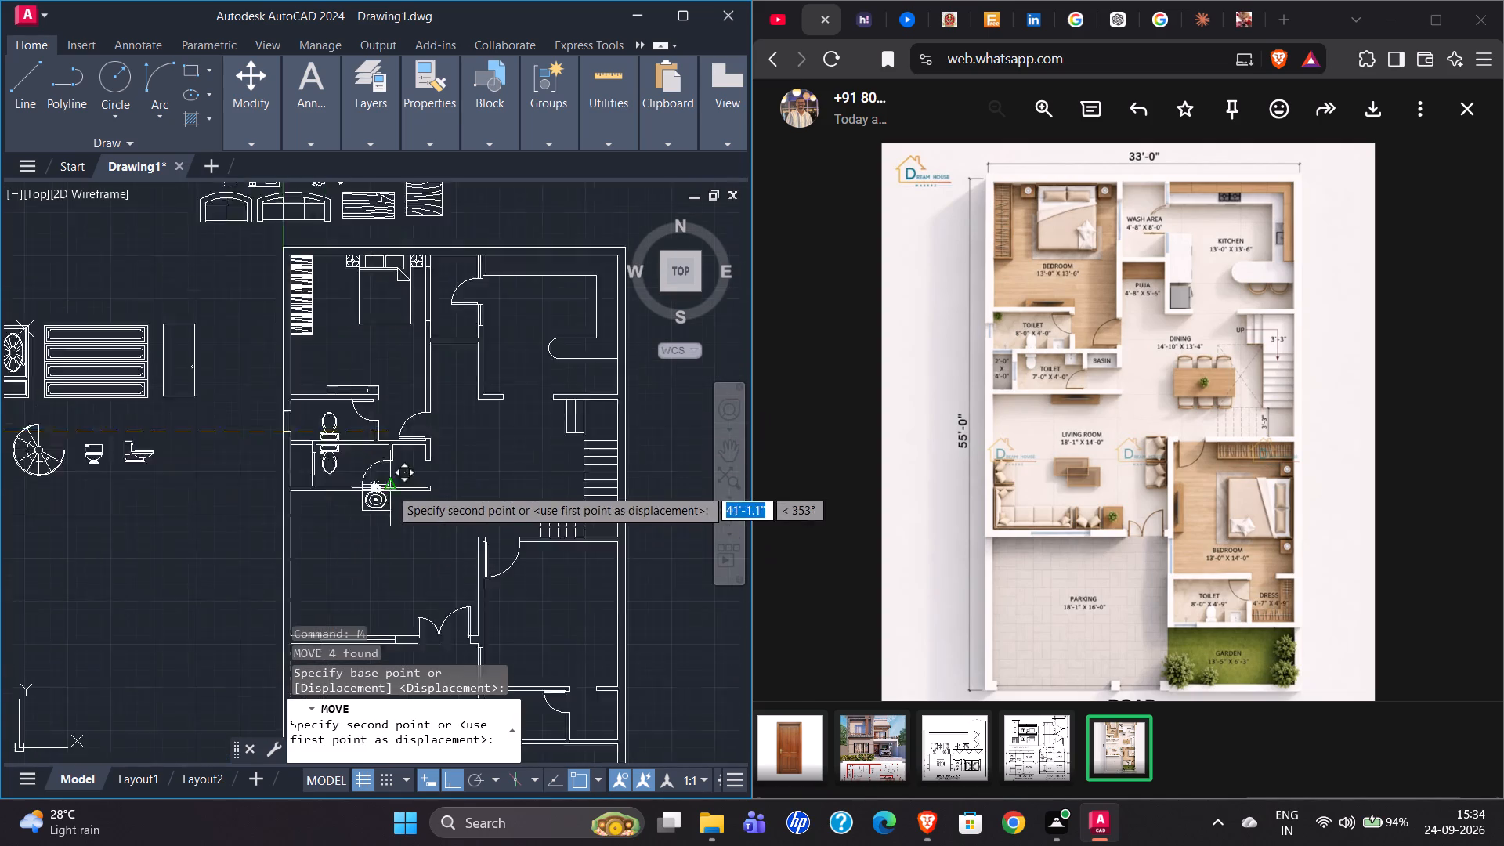
{"action": "scroll", "coordinate": [389, 487], "scroll_direction": "up", "scroll_amount": 4}
{"action": "scroll", "coordinate": [283, 418], "scroll_direction": "down", "scroll_amount": 2}
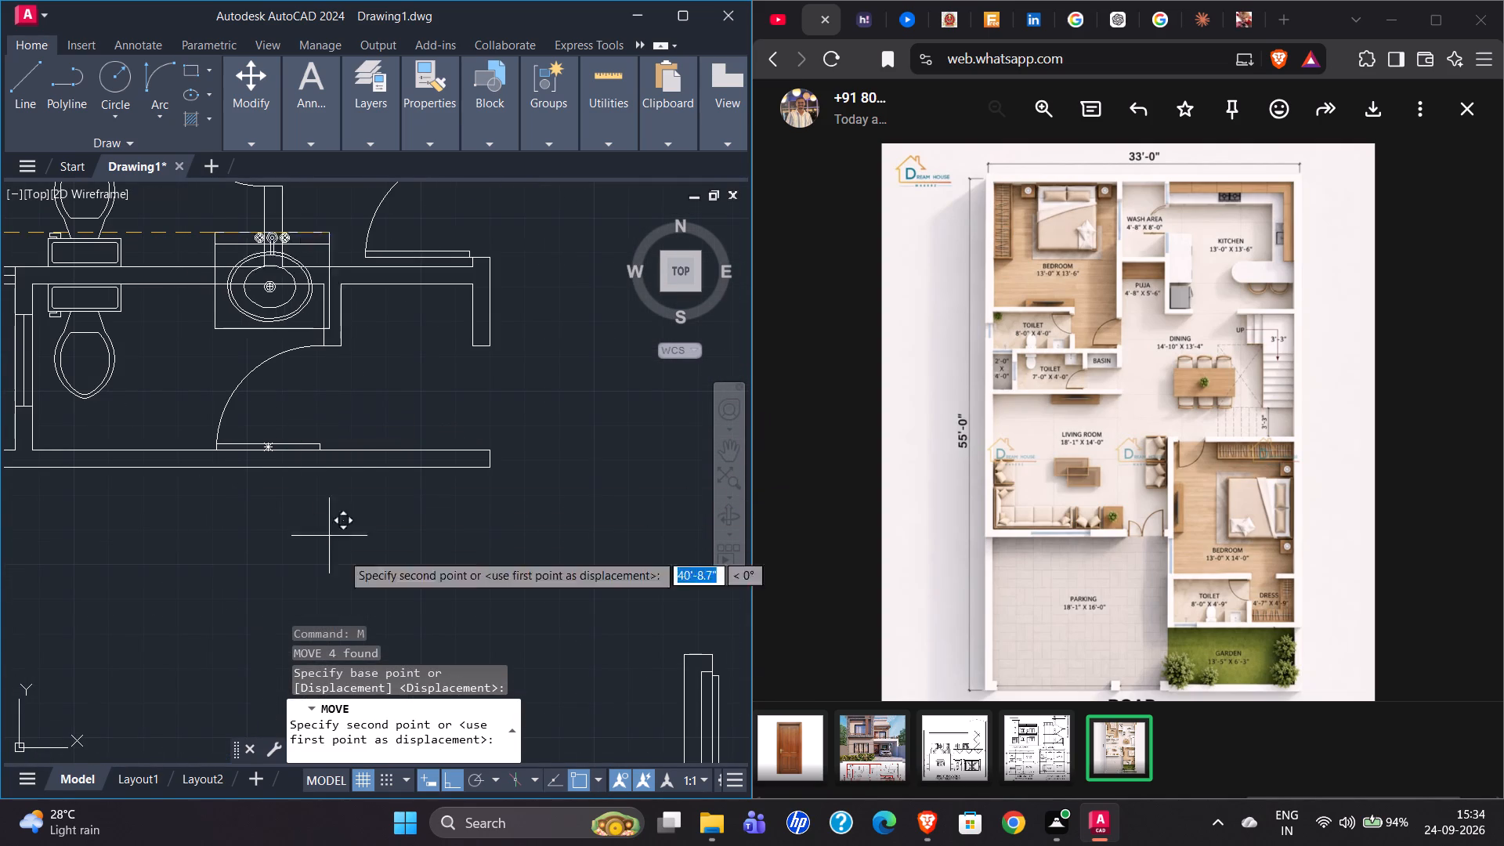
{"action": "left_click", "coordinate": [448, 776]}
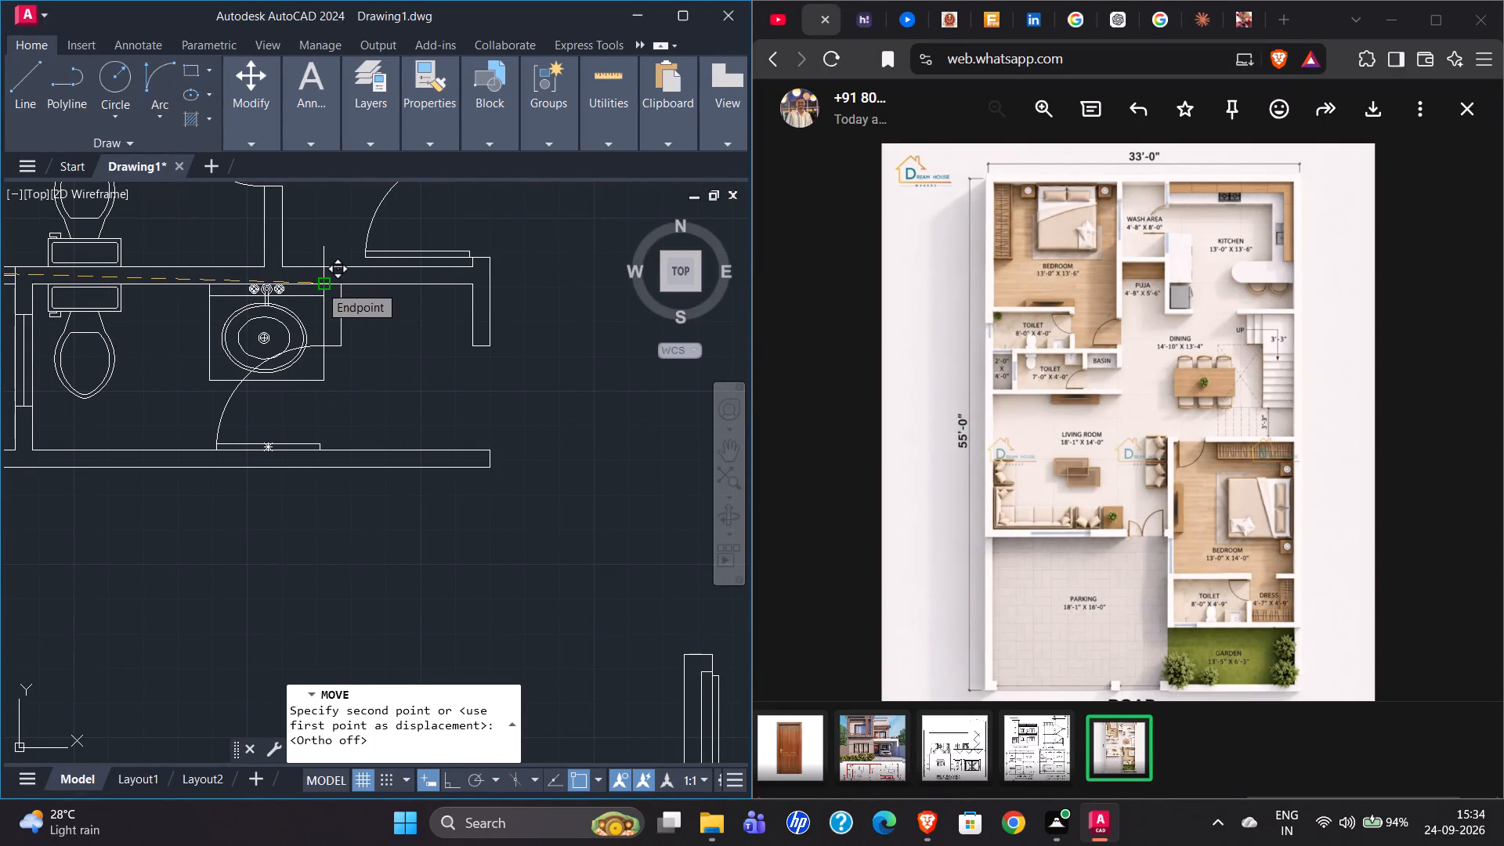
{"action": "left_click", "coordinate": [320, 285]}
Scale the whole washbasin with faucet about its upper-right corner, using its side length as reference, down to roughly half size so it clears the door swing.
{"action": "left_click", "coordinate": [326, 373]}
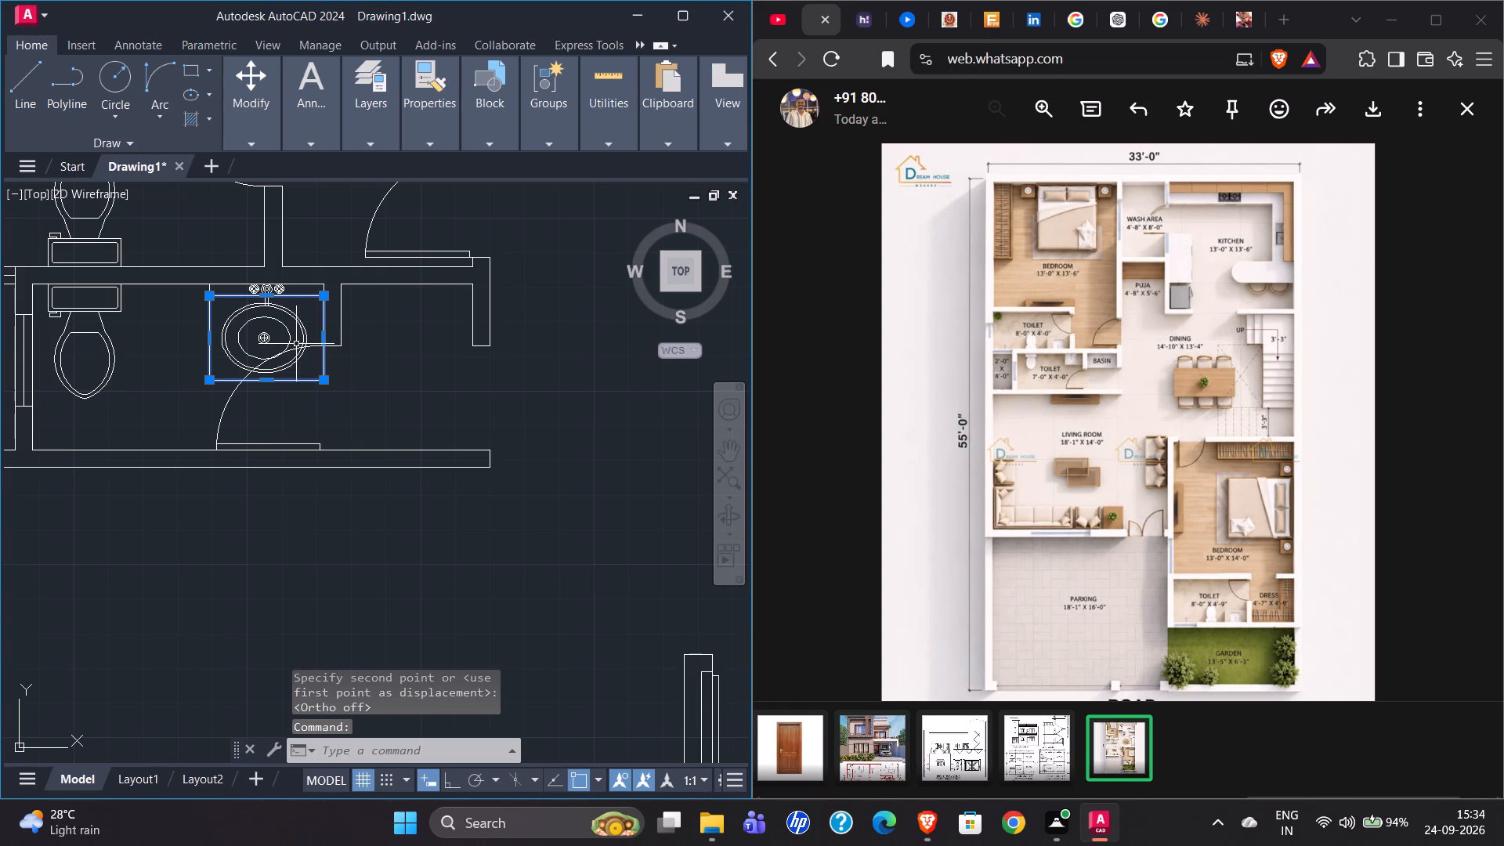
{"action": "scroll", "coordinate": [251, 305], "scroll_direction": "up", "scroll_amount": 2}
{"action": "left_click", "coordinate": [125, 237]}
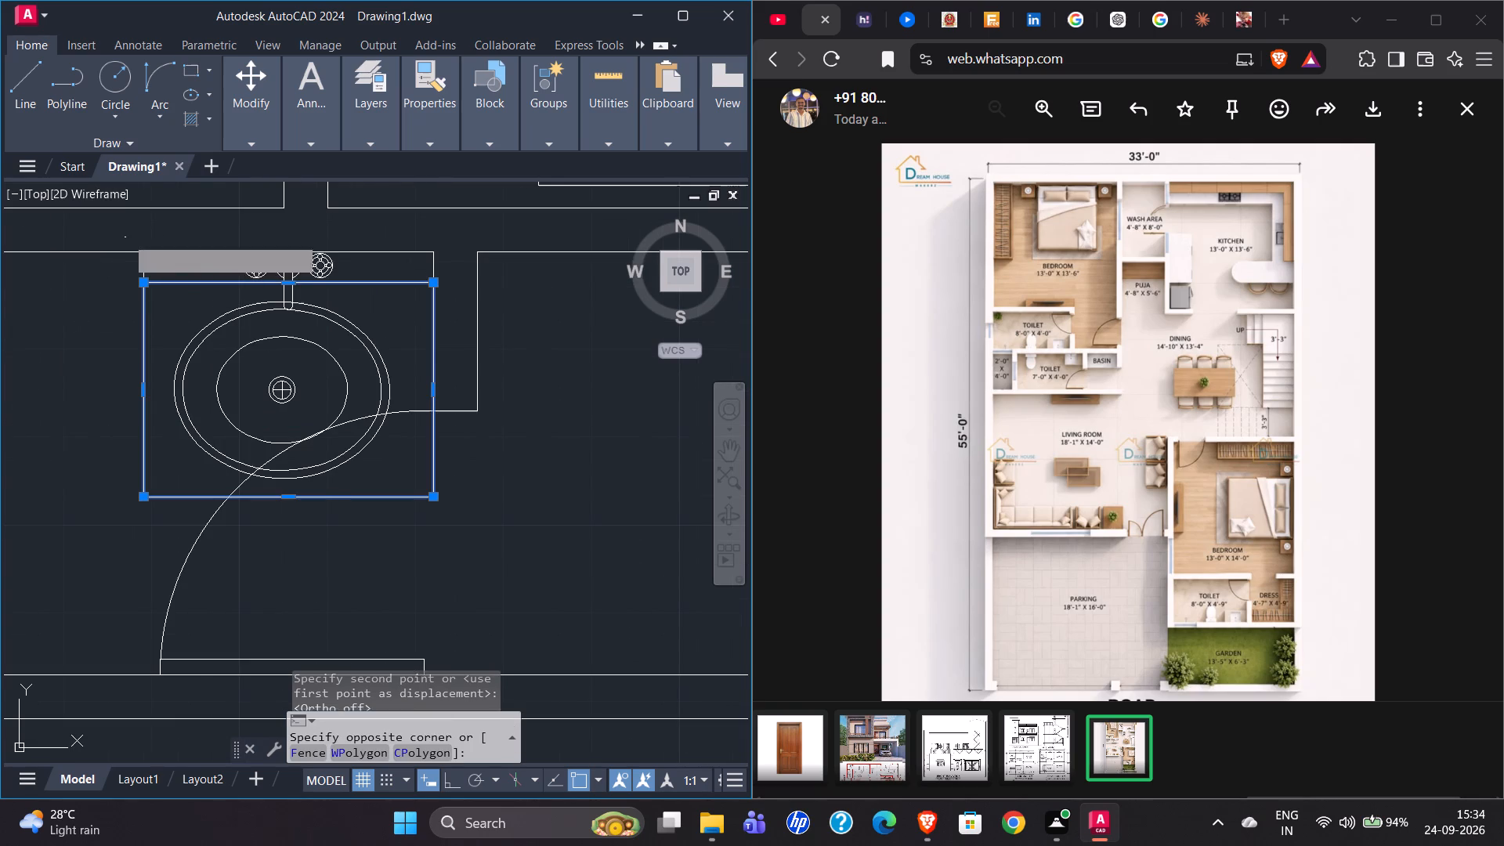
{"action": "left_click", "coordinate": [439, 520]}
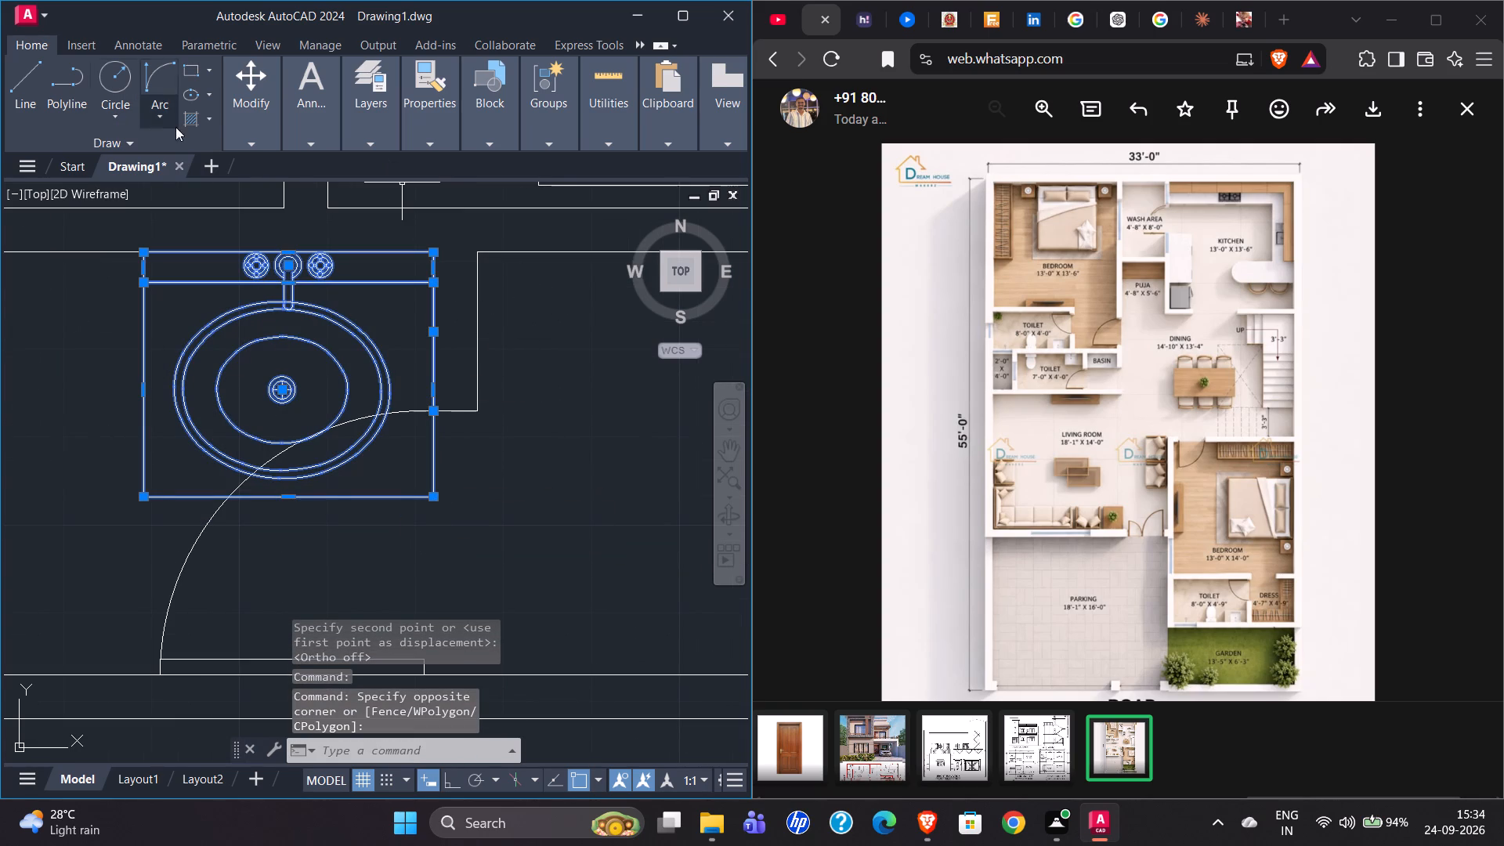
{"action": "left_click", "coordinate": [260, 147]}
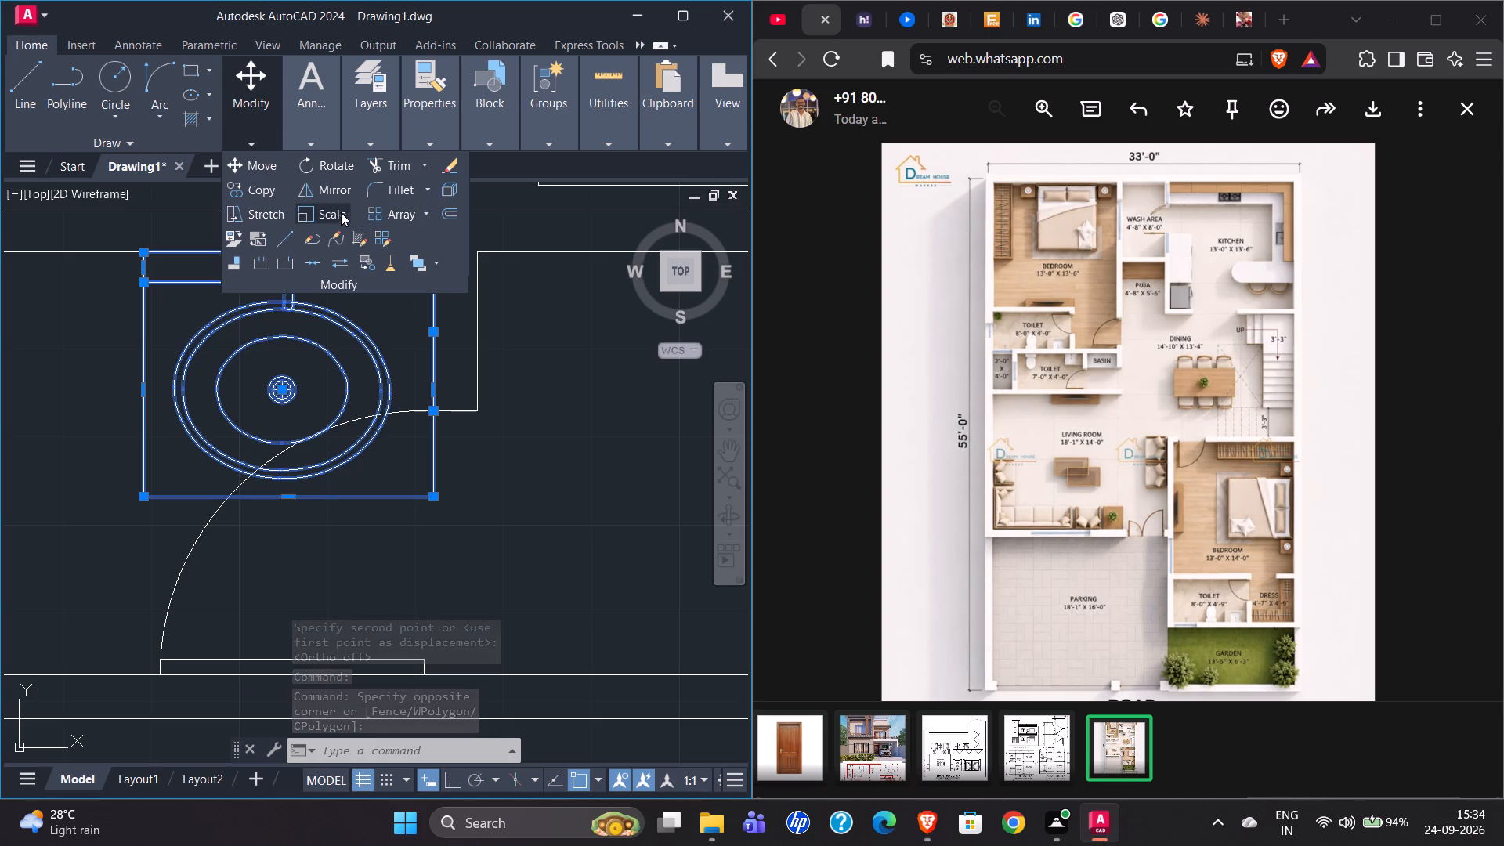
{"action": "left_click", "coordinate": [341, 212]}
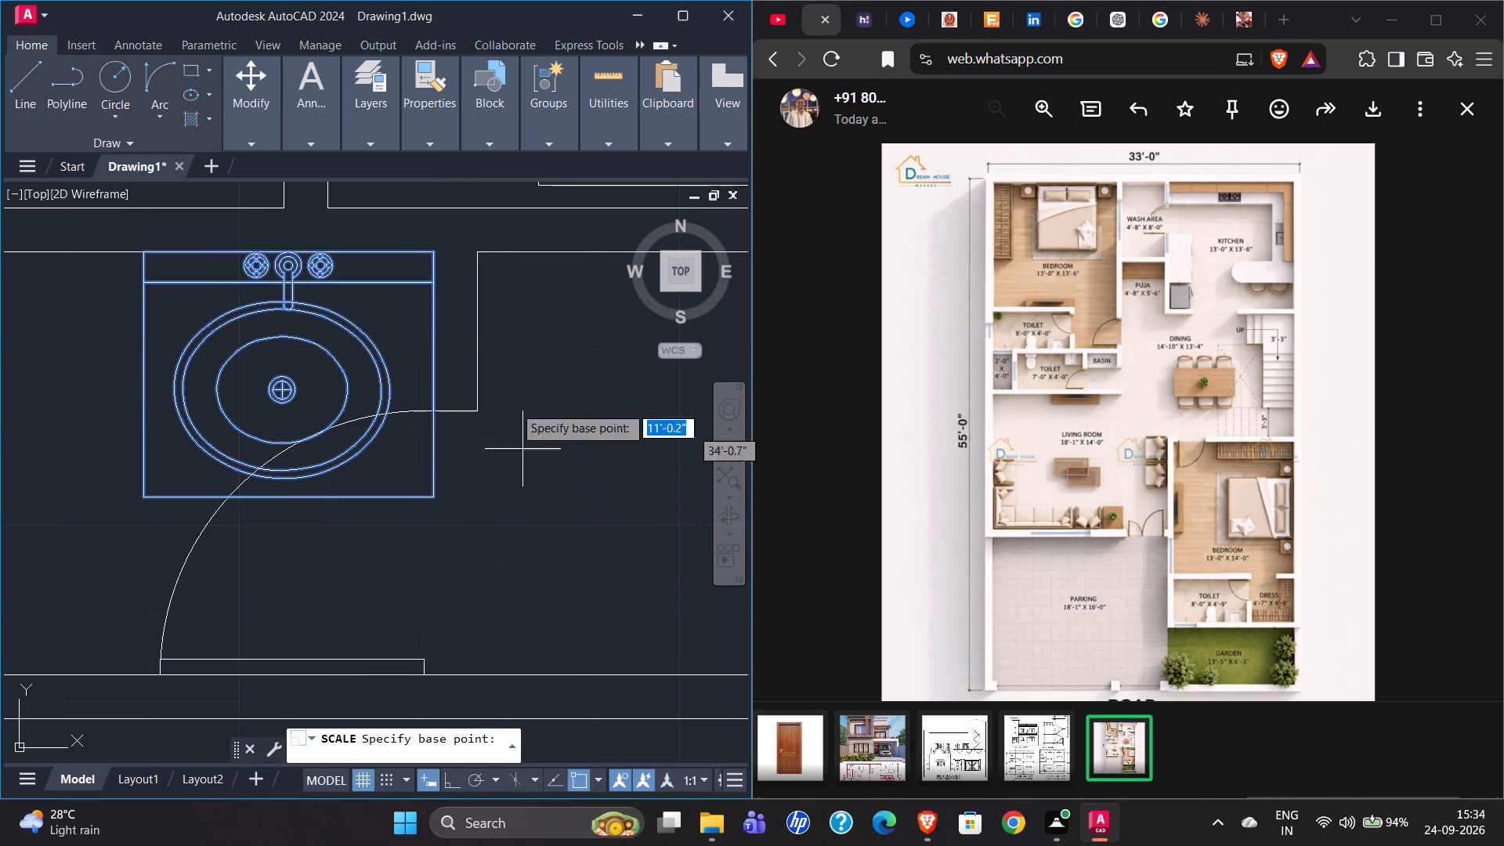
{"action": "left_click", "coordinate": [436, 250]}
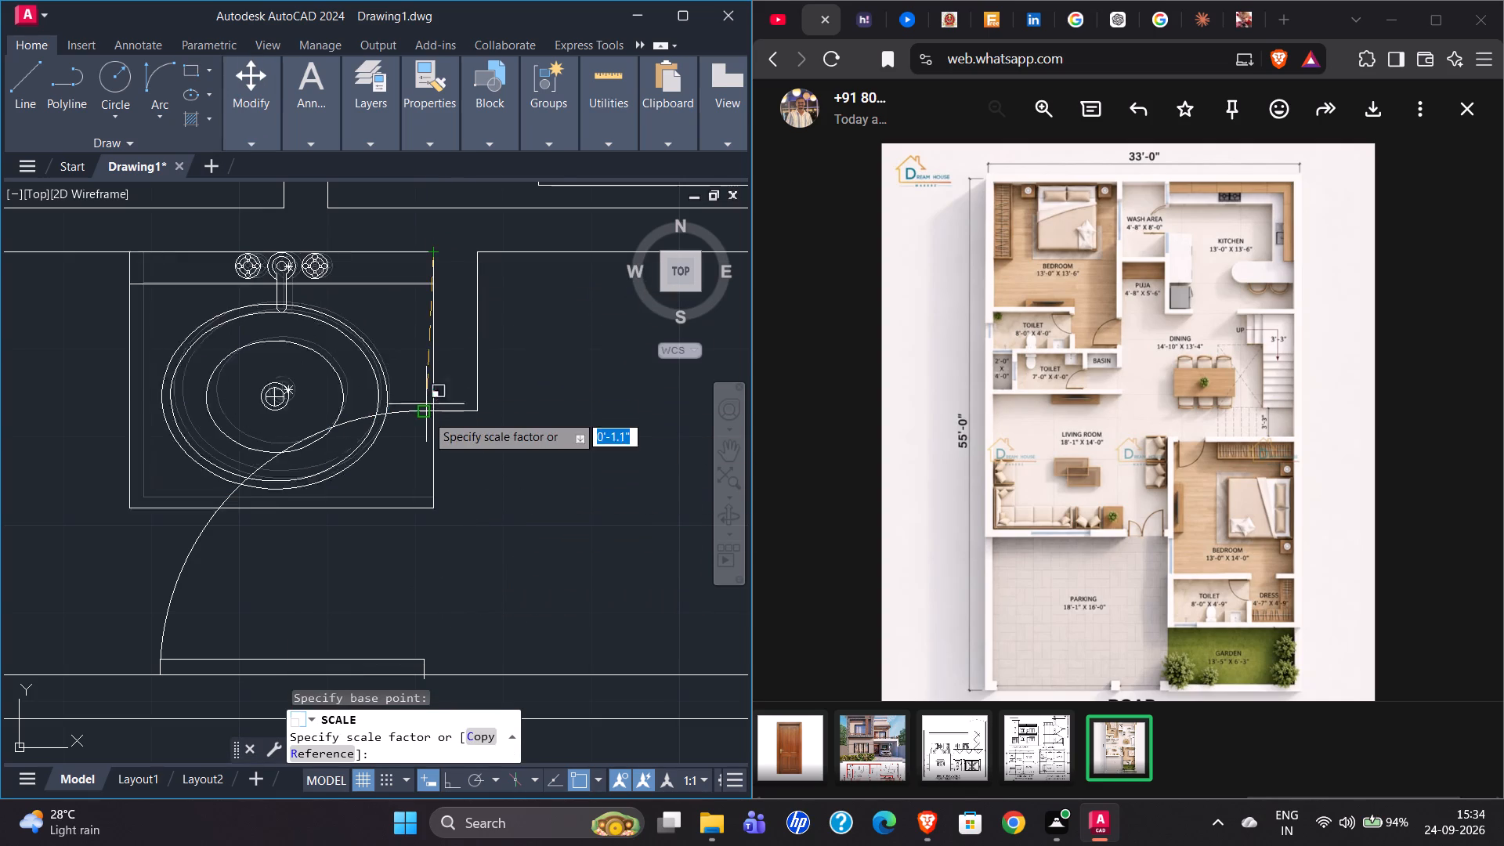
{"action": "left_click", "coordinate": [320, 752]}
{"action": "left_click", "coordinate": [436, 253]}
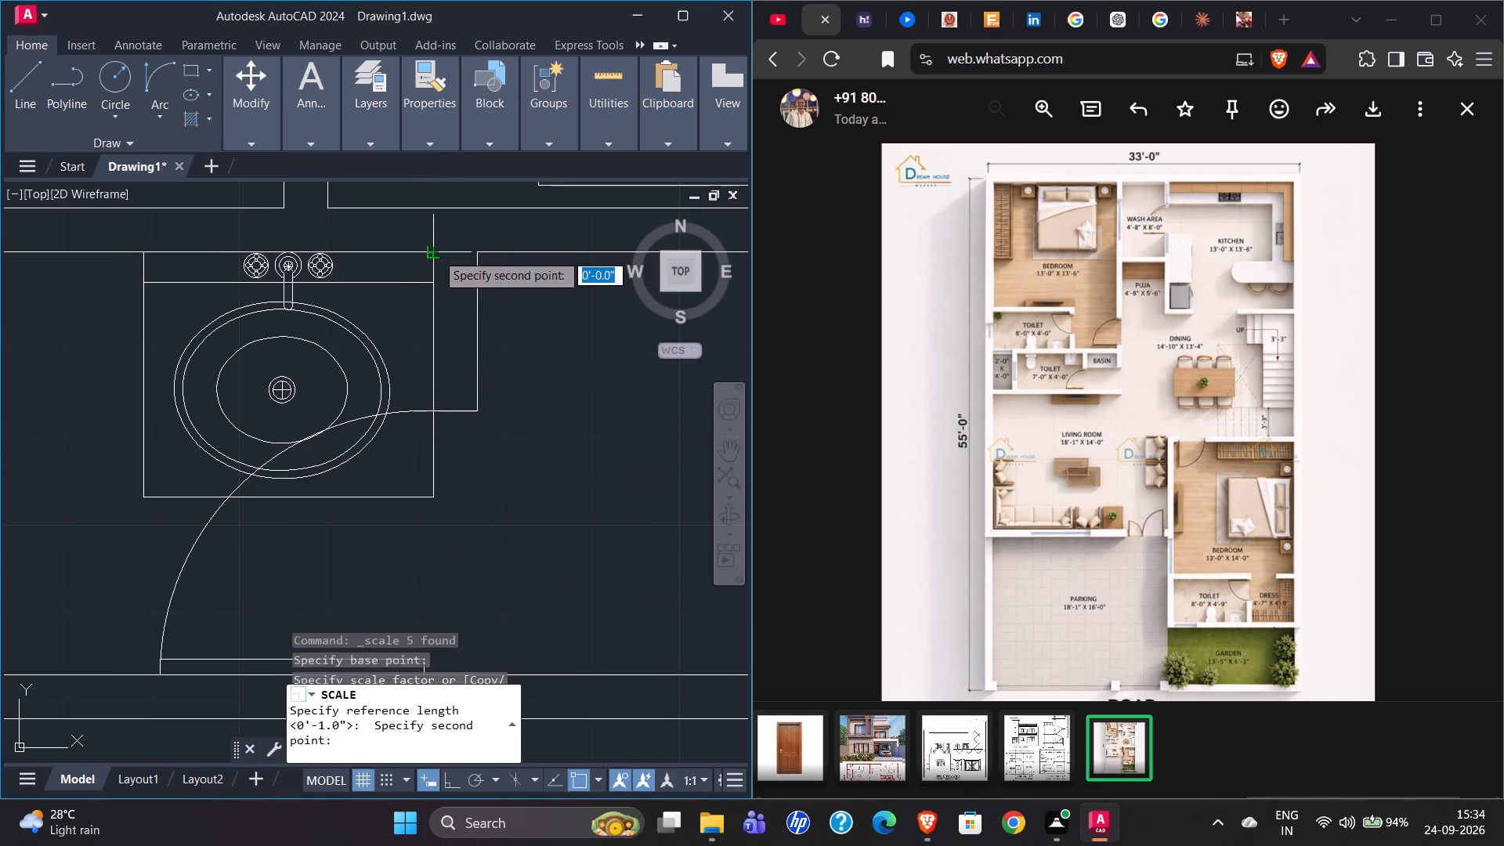
{"action": "left_click", "coordinate": [432, 501]}
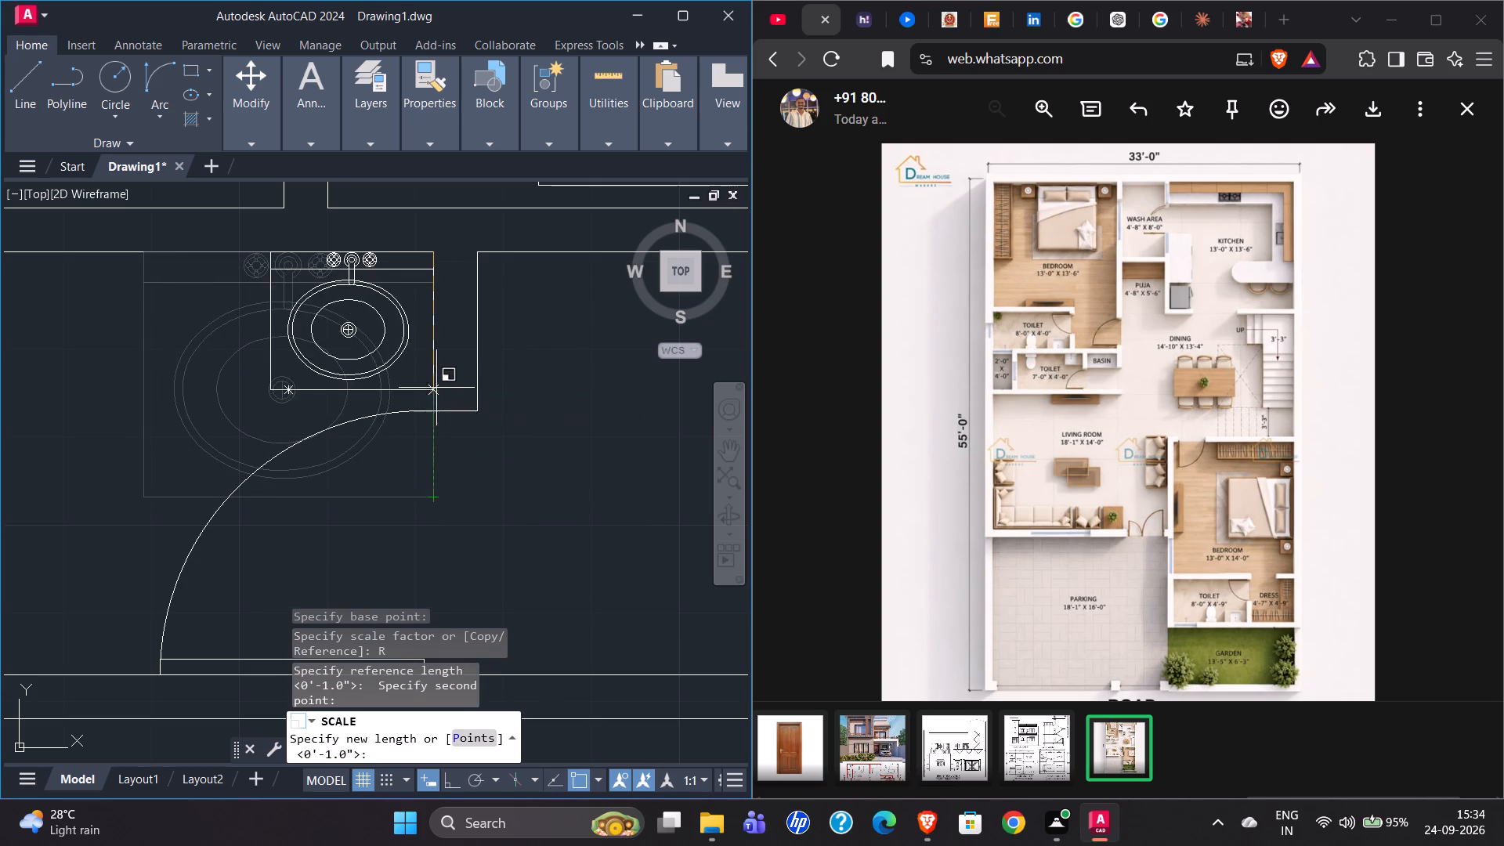
{"action": "left_click", "coordinate": [432, 377]}
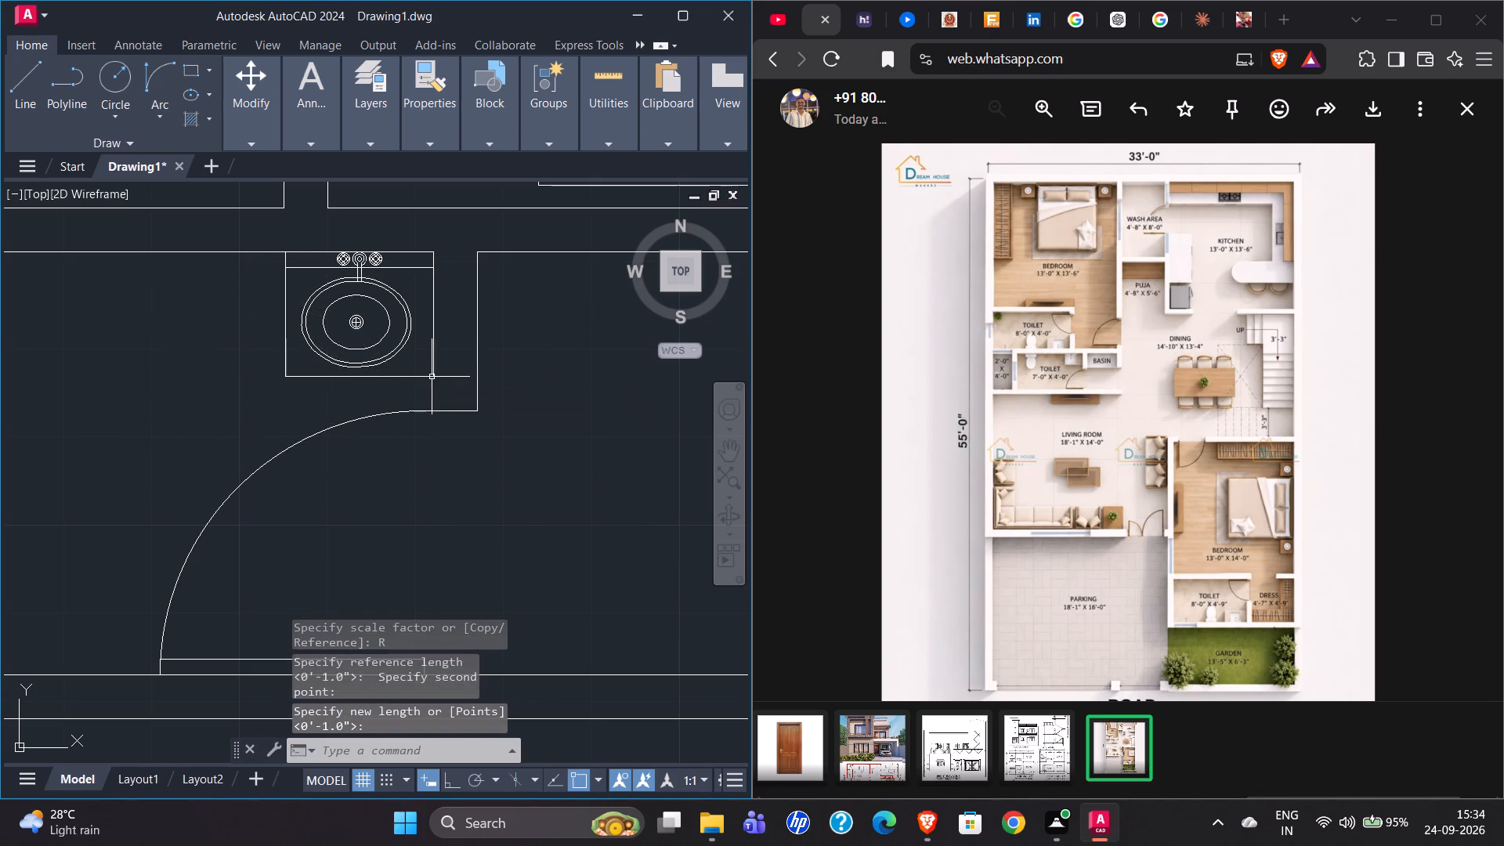
{"action": "scroll", "coordinate": [369, 389], "scroll_direction": "down", "scroll_amount": 2}
{"action": "scroll", "coordinate": [383, 319], "scroll_direction": "up", "scroll_amount": 2}
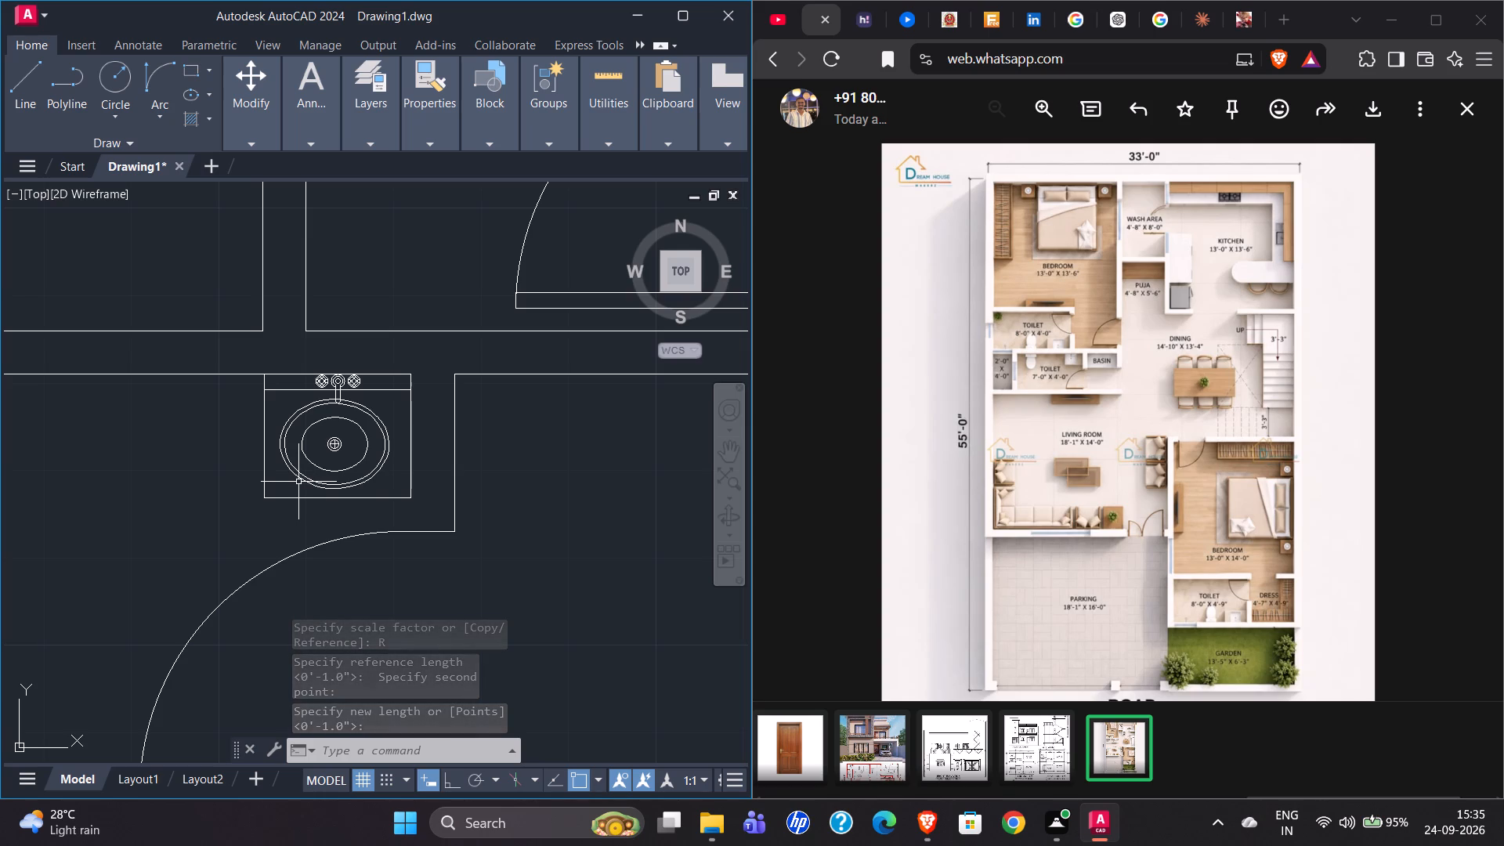
{"action": "scroll", "coordinate": [360, 483], "scroll_direction": "down", "scroll_amount": 1}
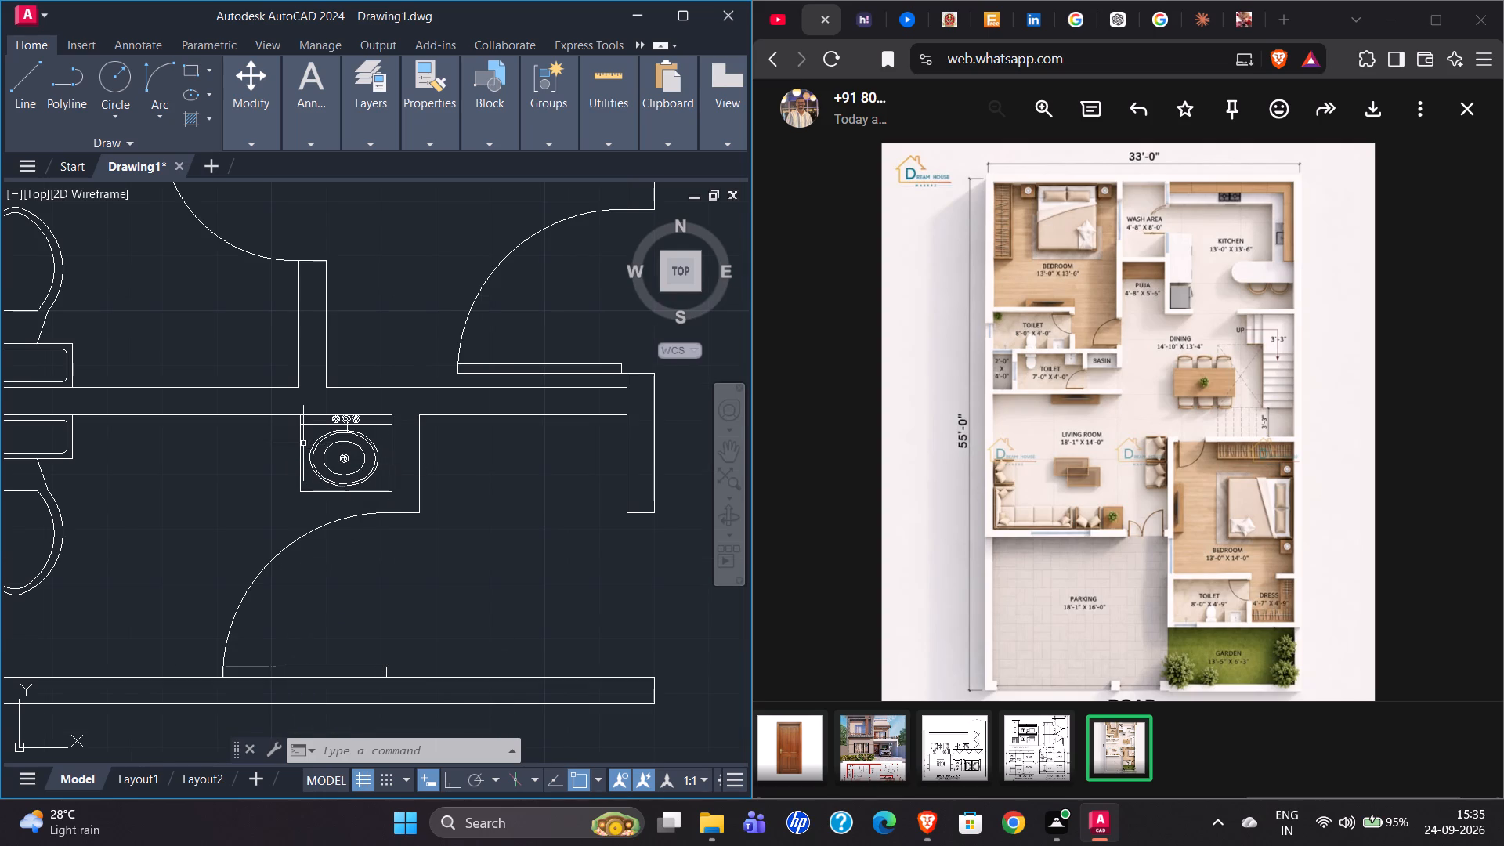
Group the parts of the washbasin in the 7'-0" x 4'-0" toilet, including its faucet, into one object.
{"action": "left_click", "coordinate": [287, 403]}
{"action": "left_click", "coordinate": [408, 504]}
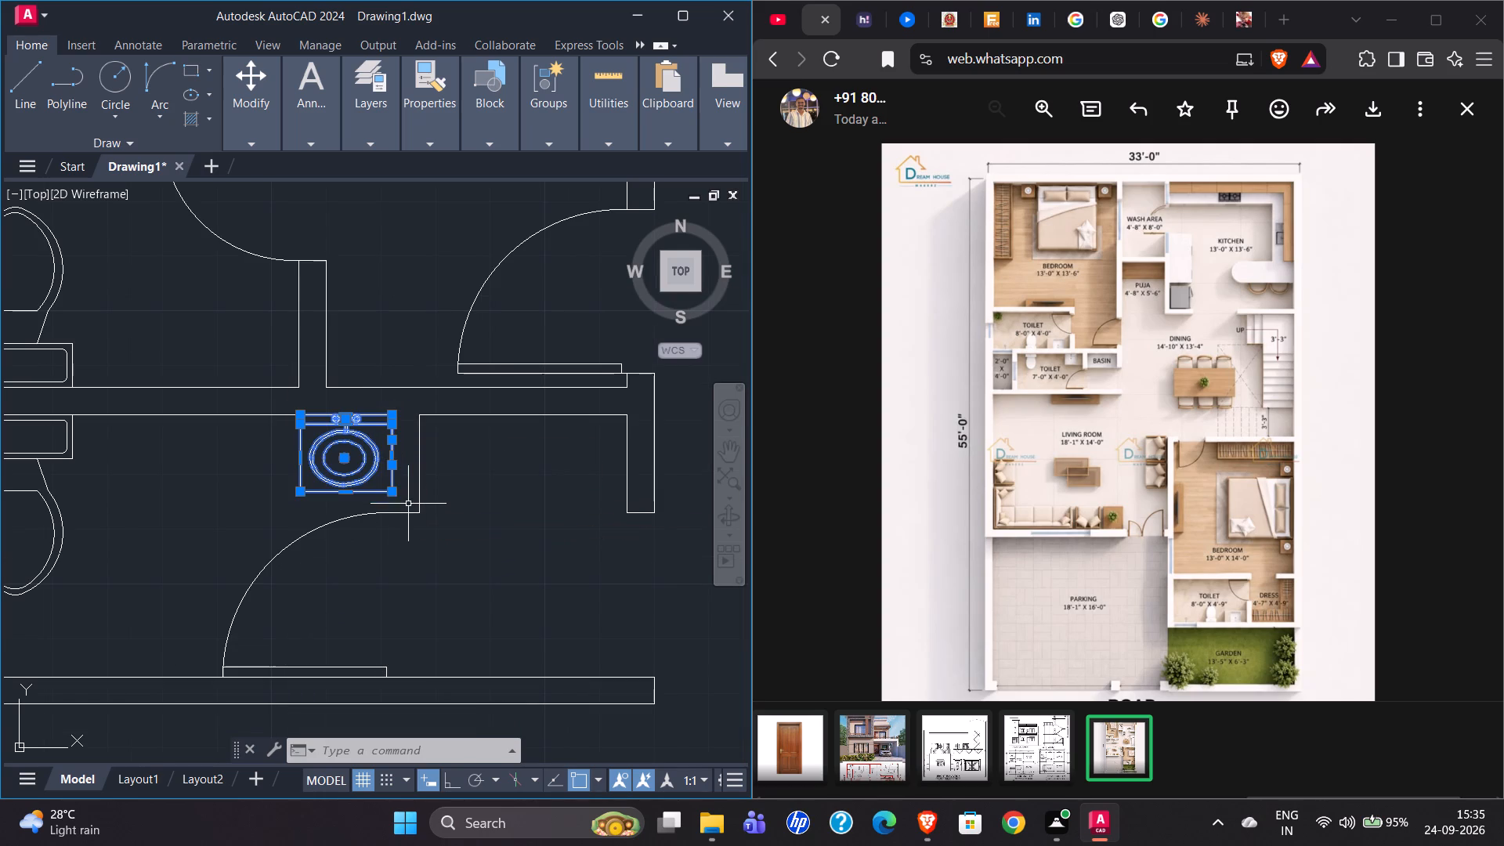
{"action": "key", "text": "g"}
{"action": "key", "text": "Return"}
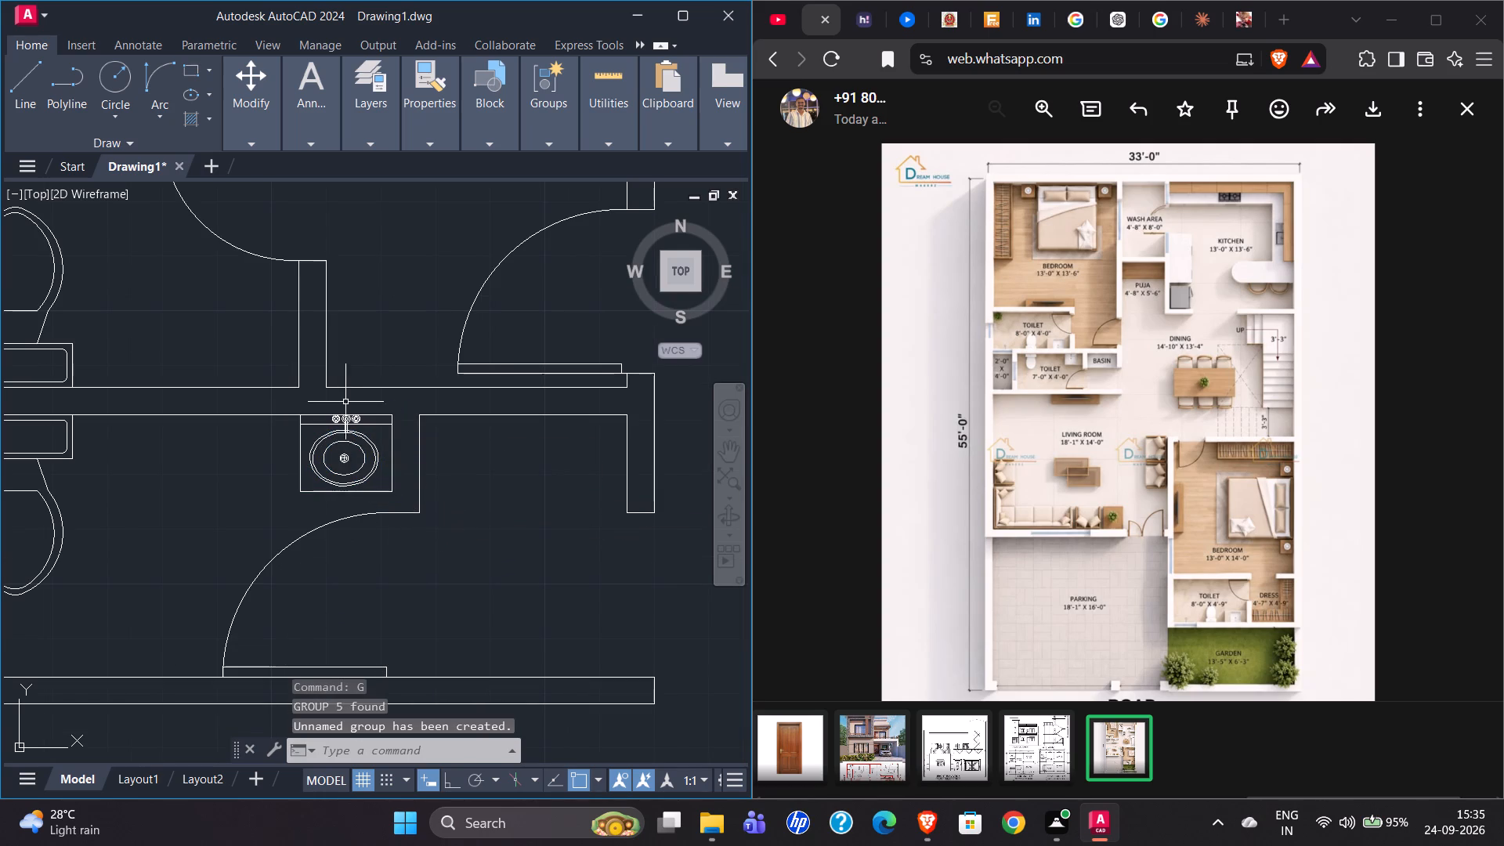
Mirror the grouped washbasin across the horizontal wall line between the two toilets, with Ortho on, keeping the original.
{"action": "left_click", "coordinate": [295, 405]}
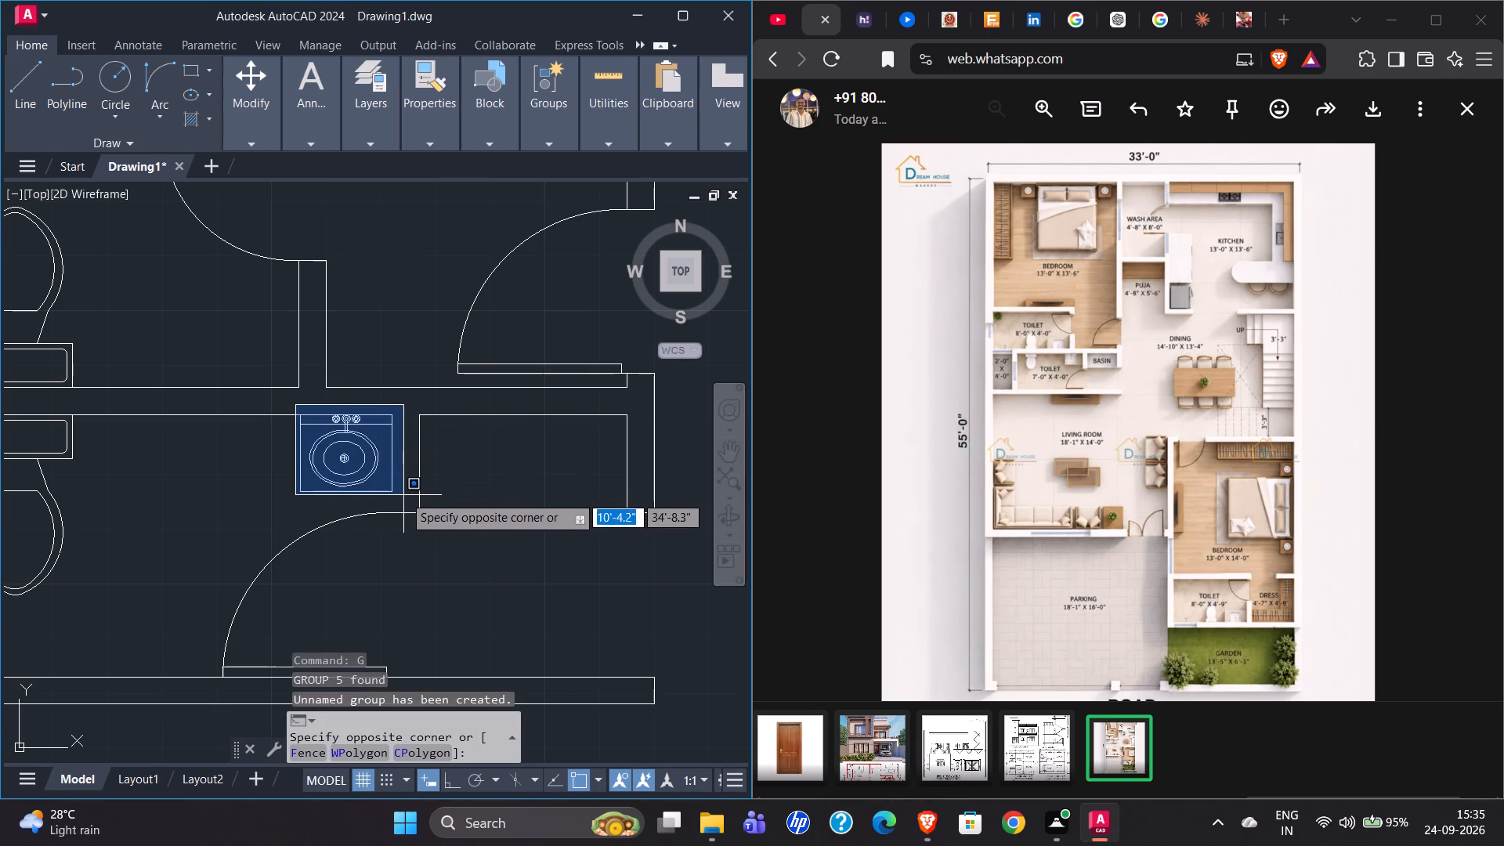
{"action": "left_click", "coordinate": [403, 494]}
{"action": "type", "text": "MI"}
{"action": "key", "text": "Return"}
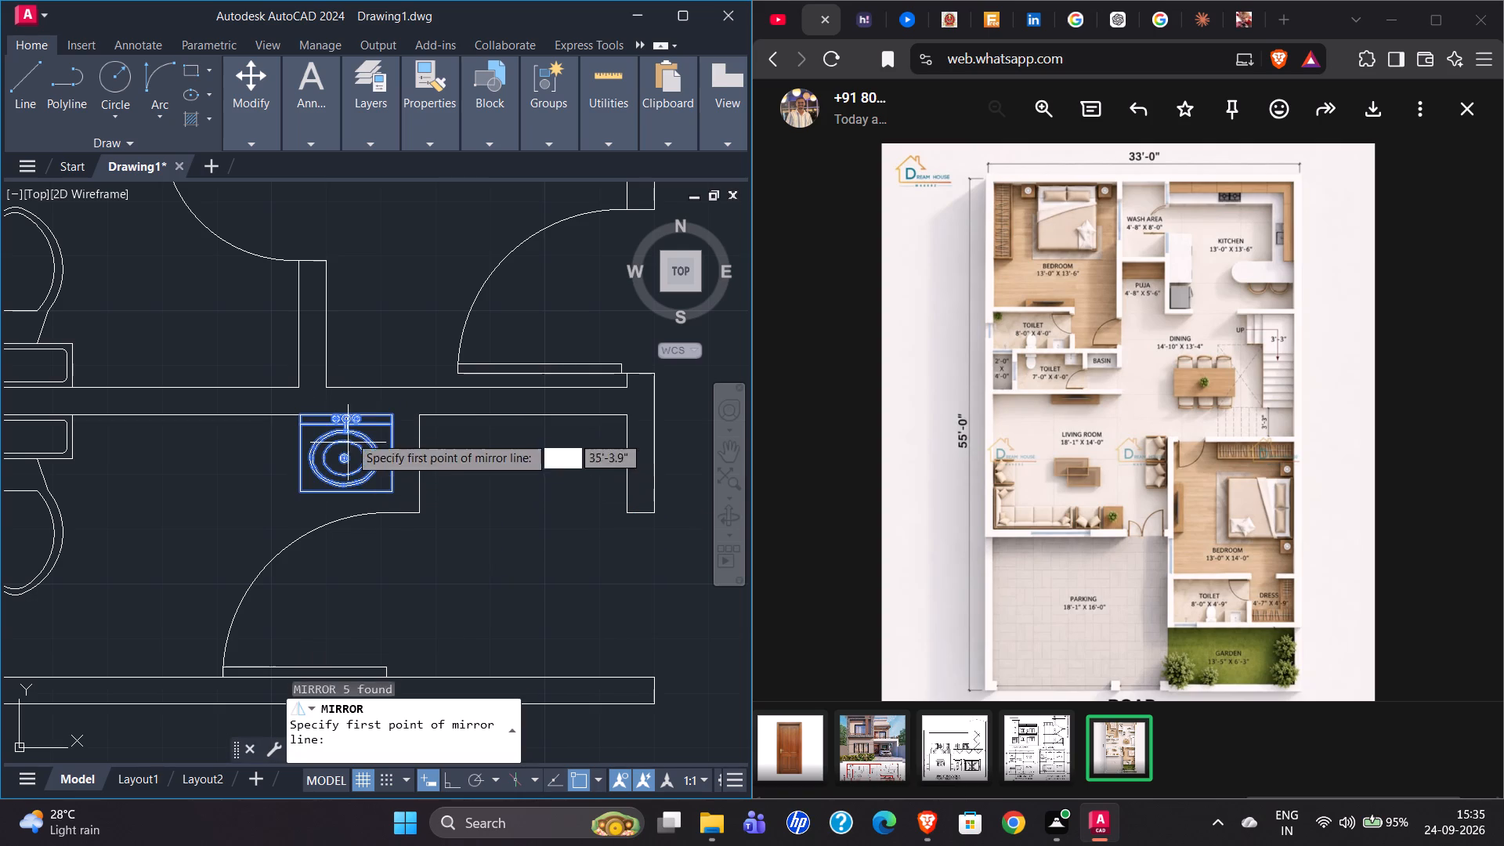
{"action": "left_click", "coordinate": [301, 386]}
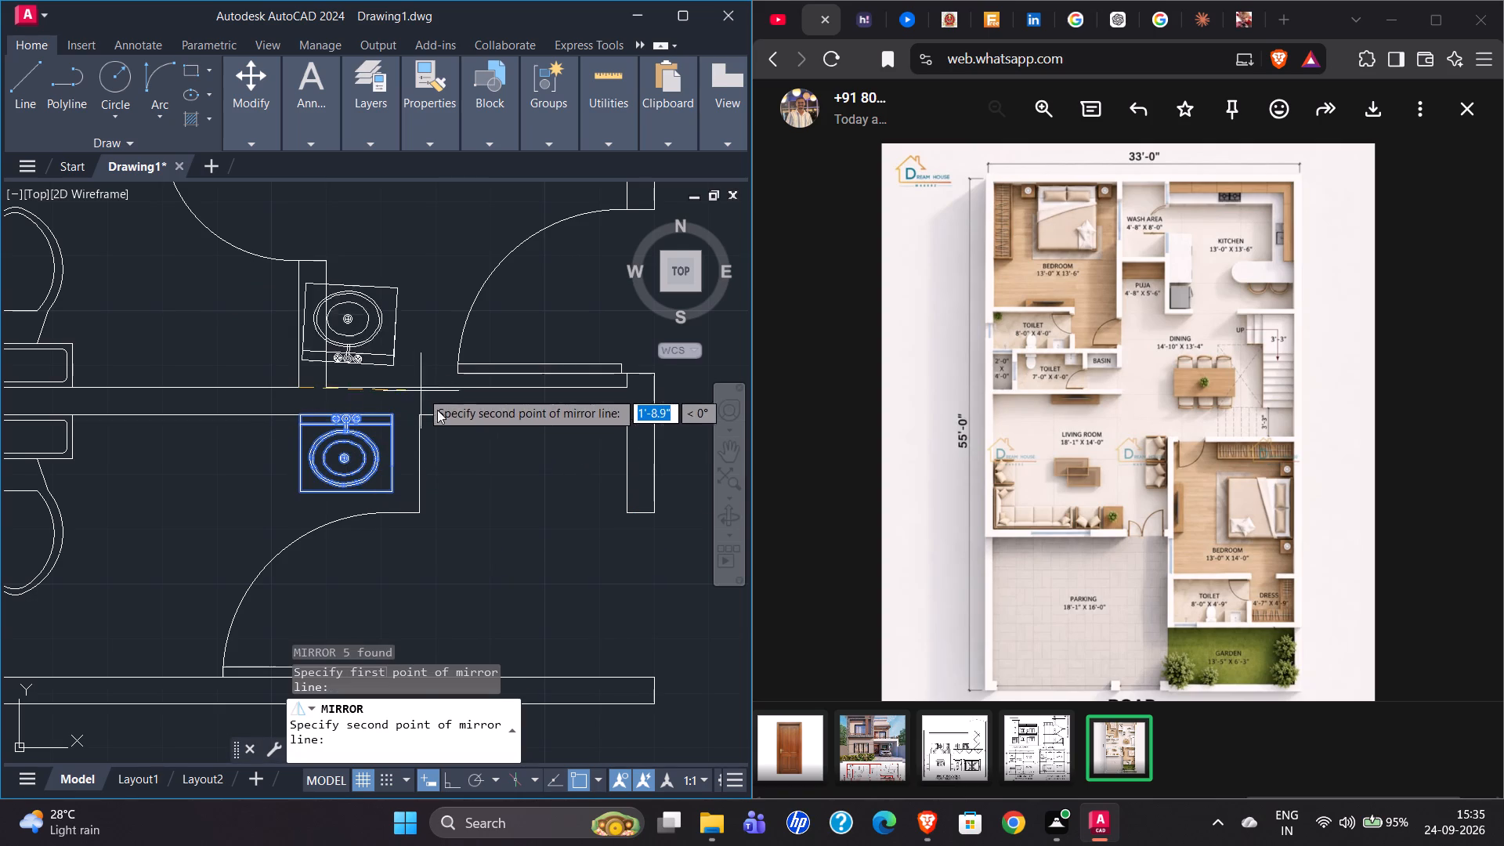
{"action": "left_click", "coordinate": [453, 779]}
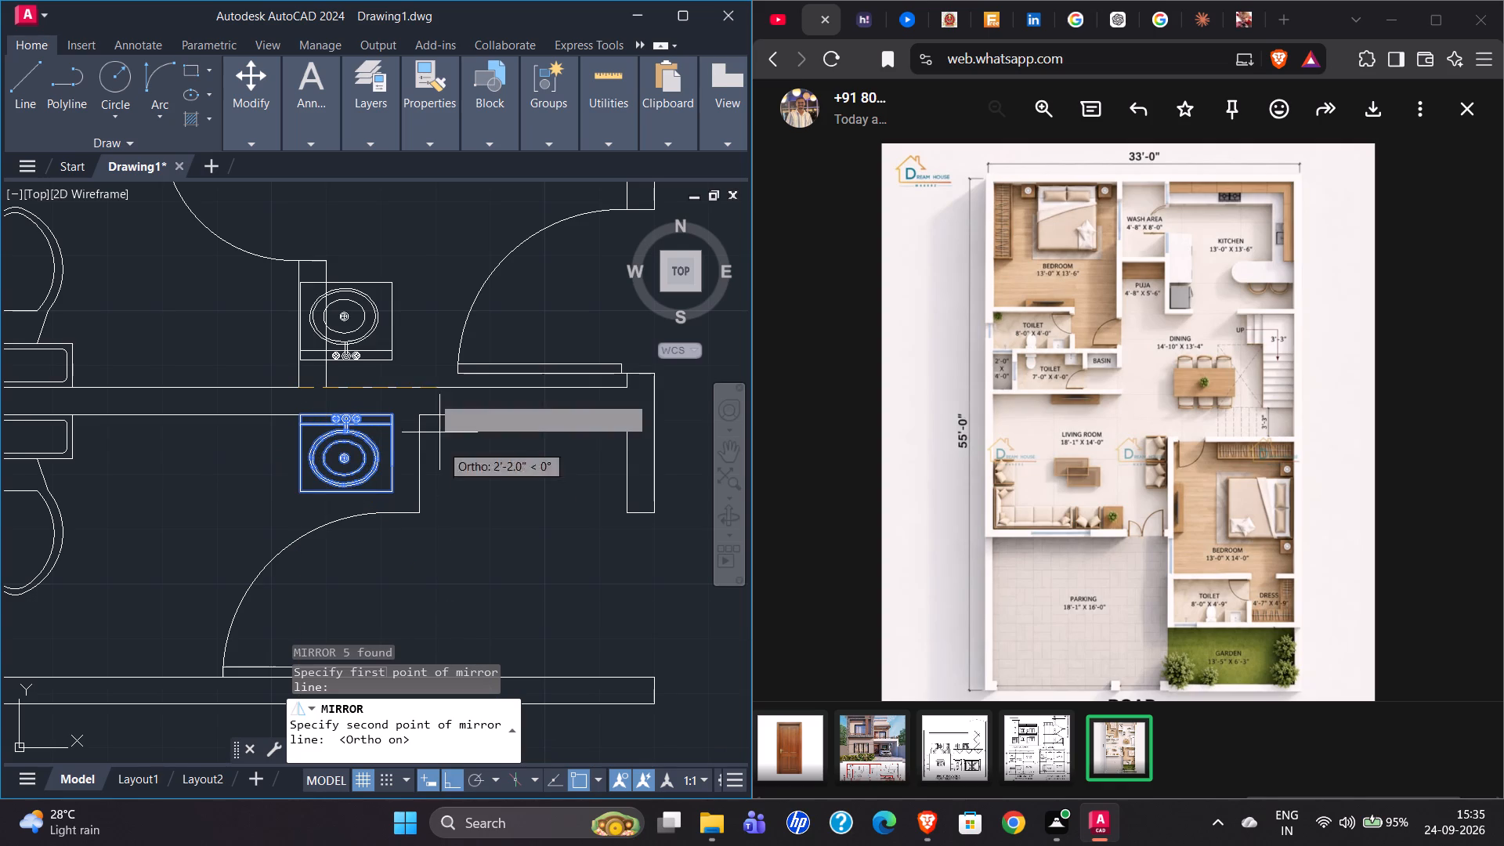
{"action": "left_click", "coordinate": [414, 328]}
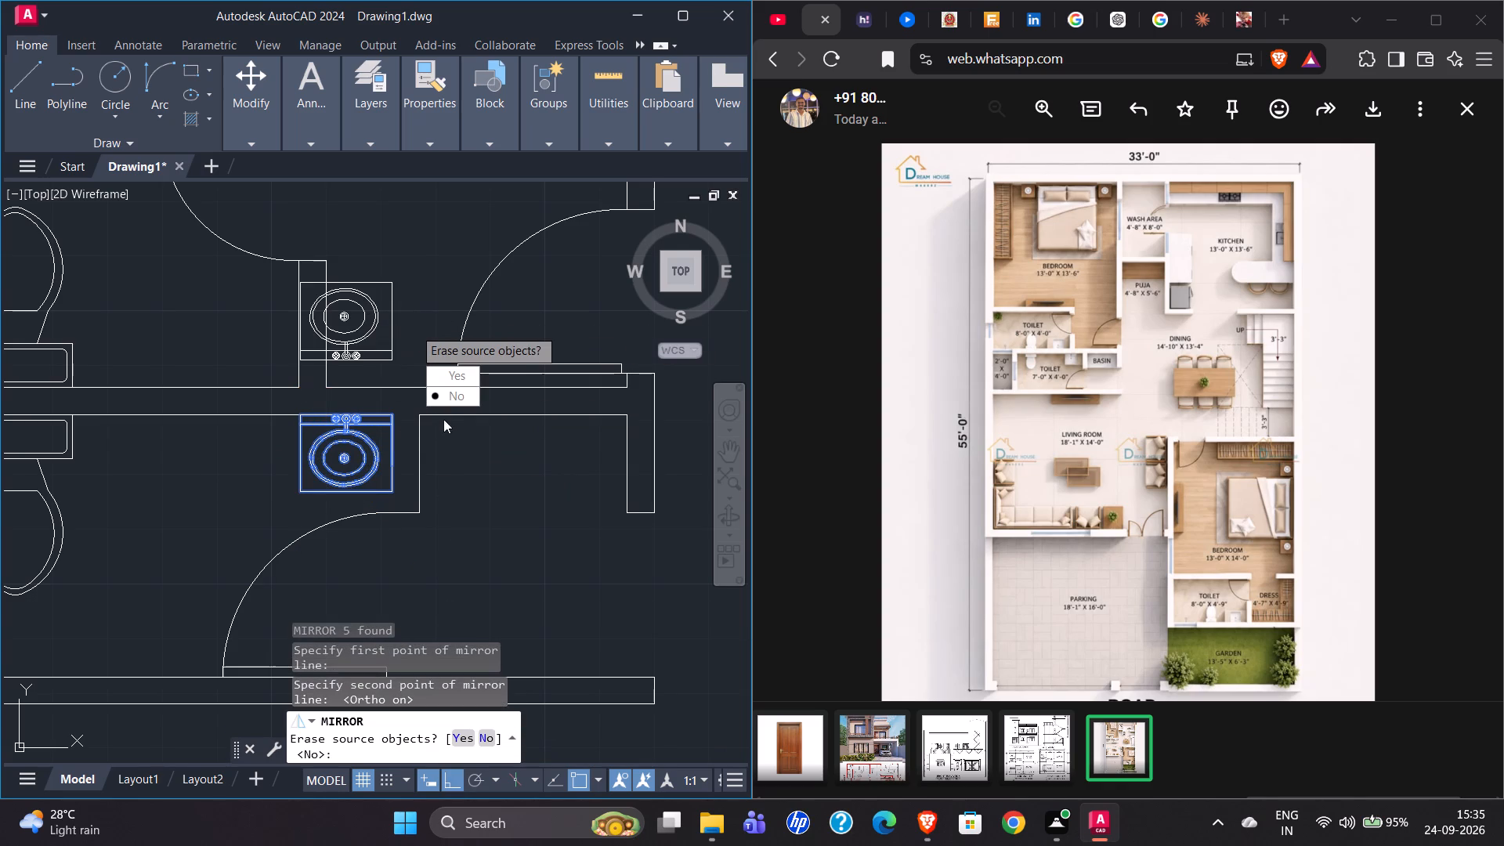
{"action": "left_click_drag", "start_coordinate": [449, 400], "coordinate": [414, 328]}
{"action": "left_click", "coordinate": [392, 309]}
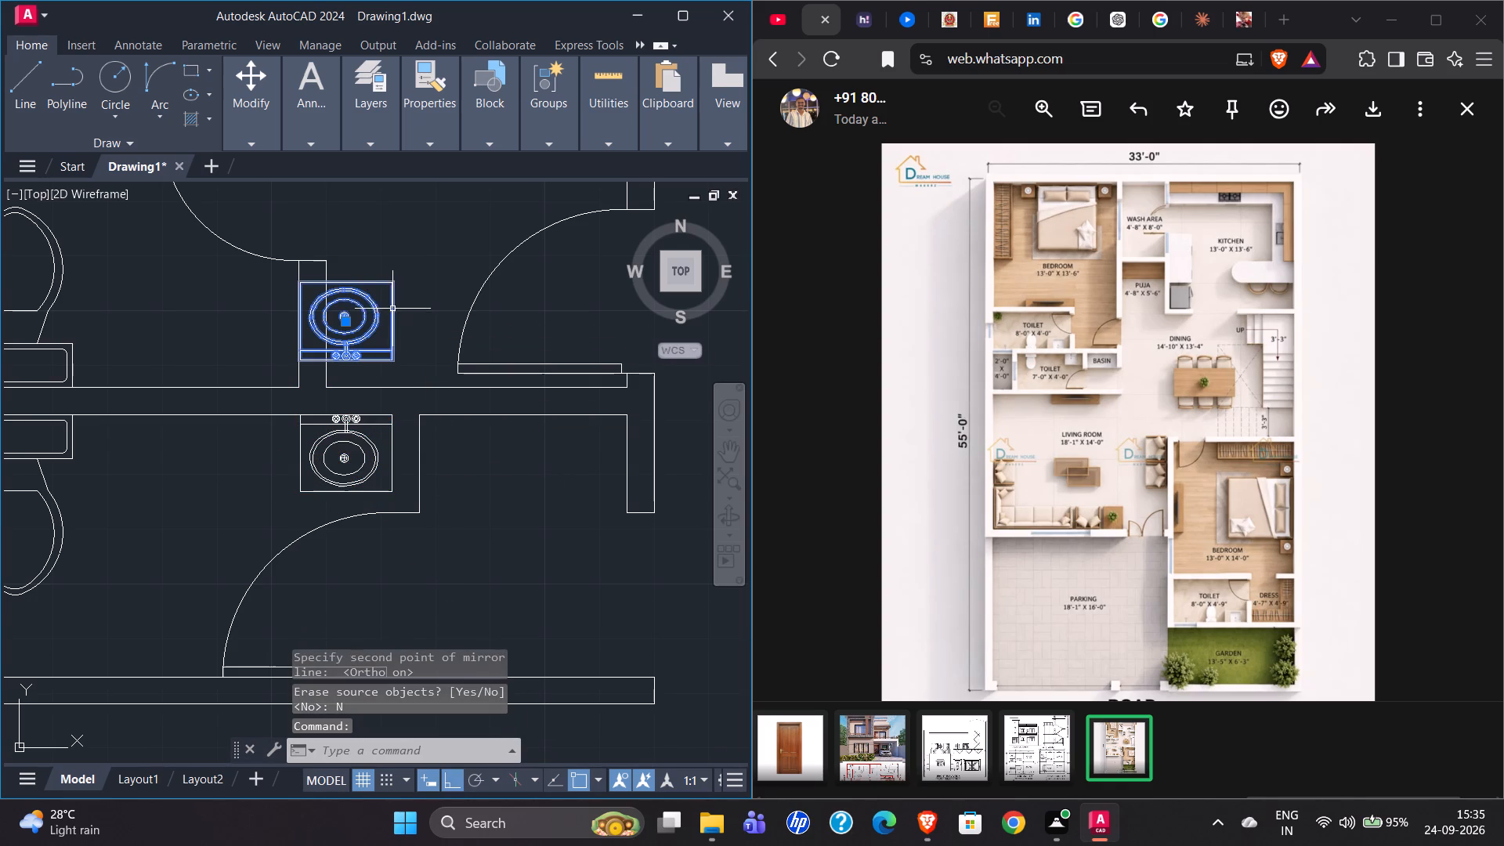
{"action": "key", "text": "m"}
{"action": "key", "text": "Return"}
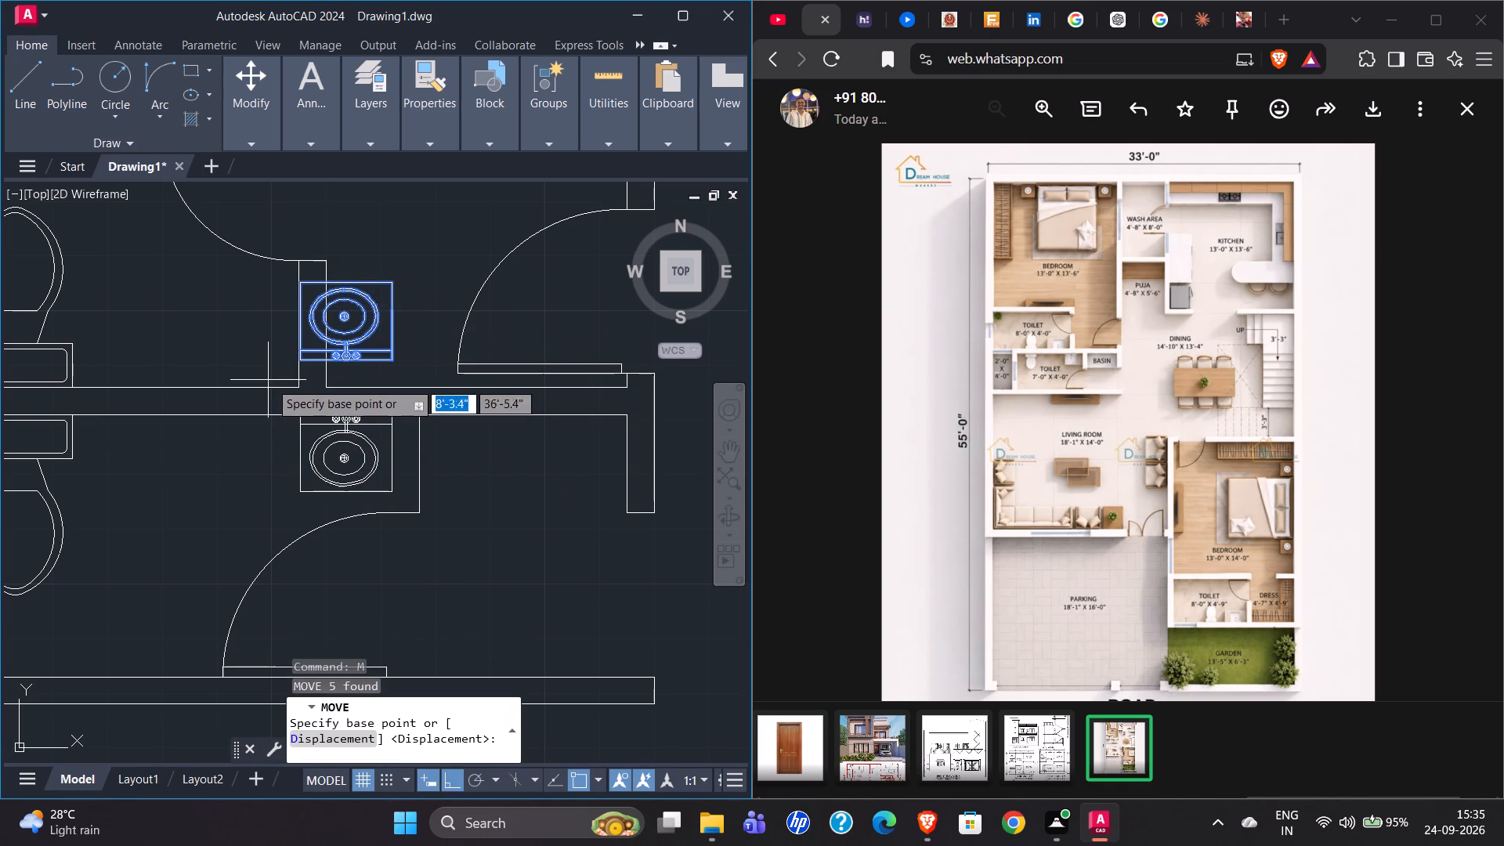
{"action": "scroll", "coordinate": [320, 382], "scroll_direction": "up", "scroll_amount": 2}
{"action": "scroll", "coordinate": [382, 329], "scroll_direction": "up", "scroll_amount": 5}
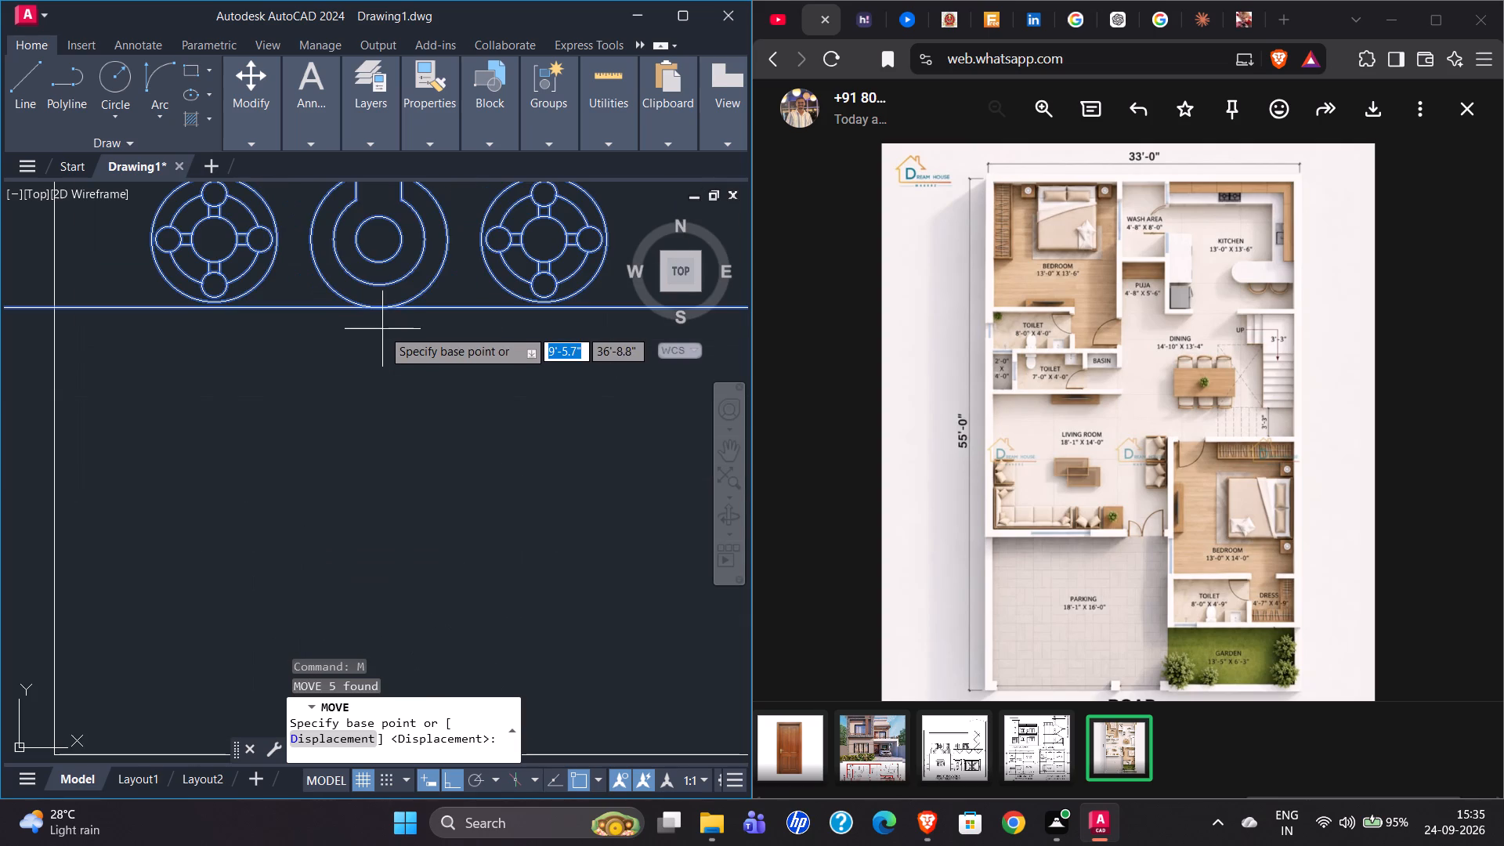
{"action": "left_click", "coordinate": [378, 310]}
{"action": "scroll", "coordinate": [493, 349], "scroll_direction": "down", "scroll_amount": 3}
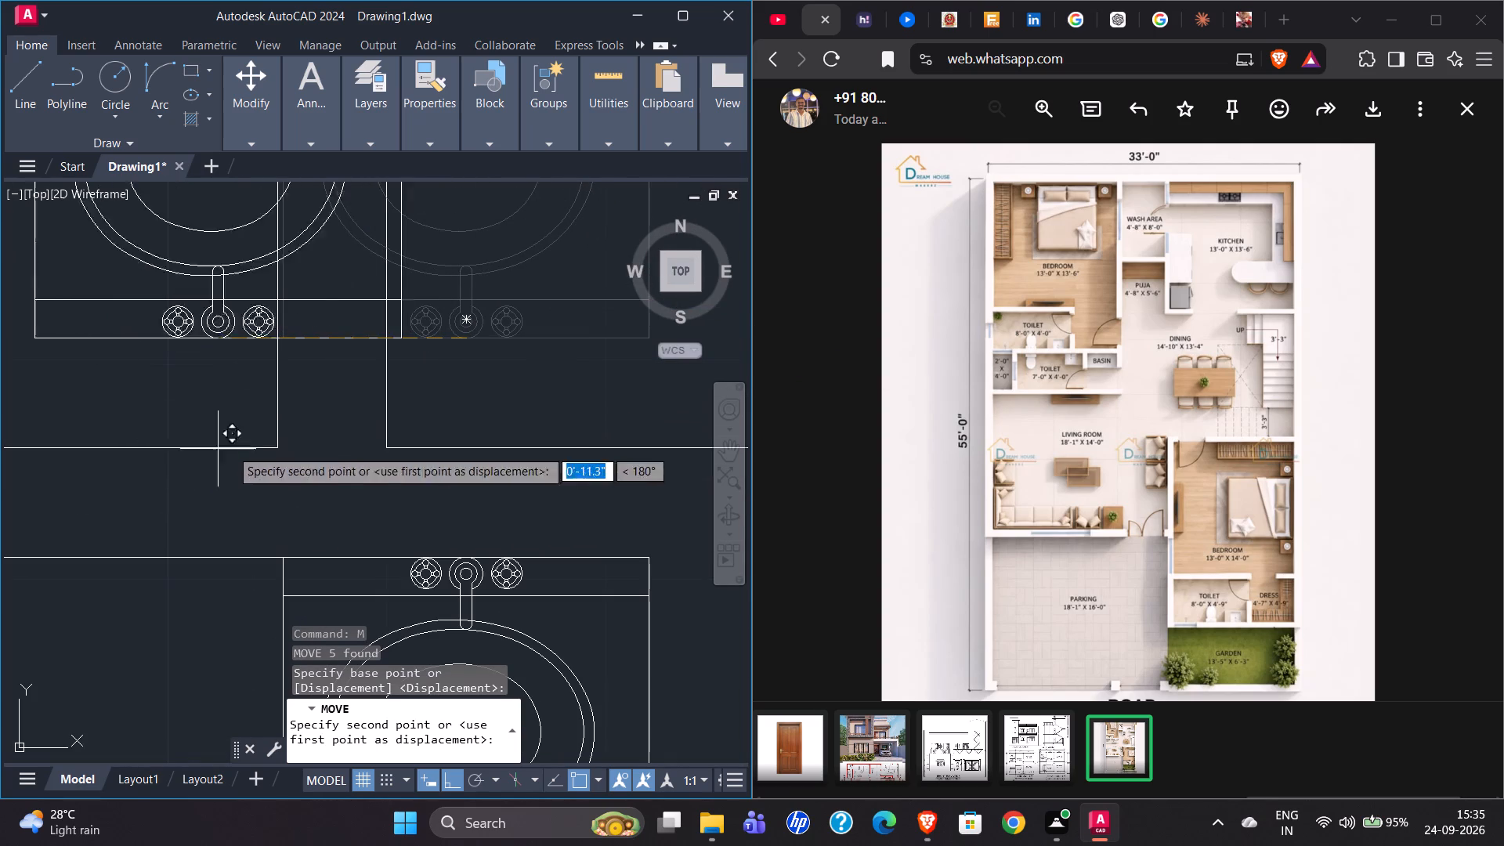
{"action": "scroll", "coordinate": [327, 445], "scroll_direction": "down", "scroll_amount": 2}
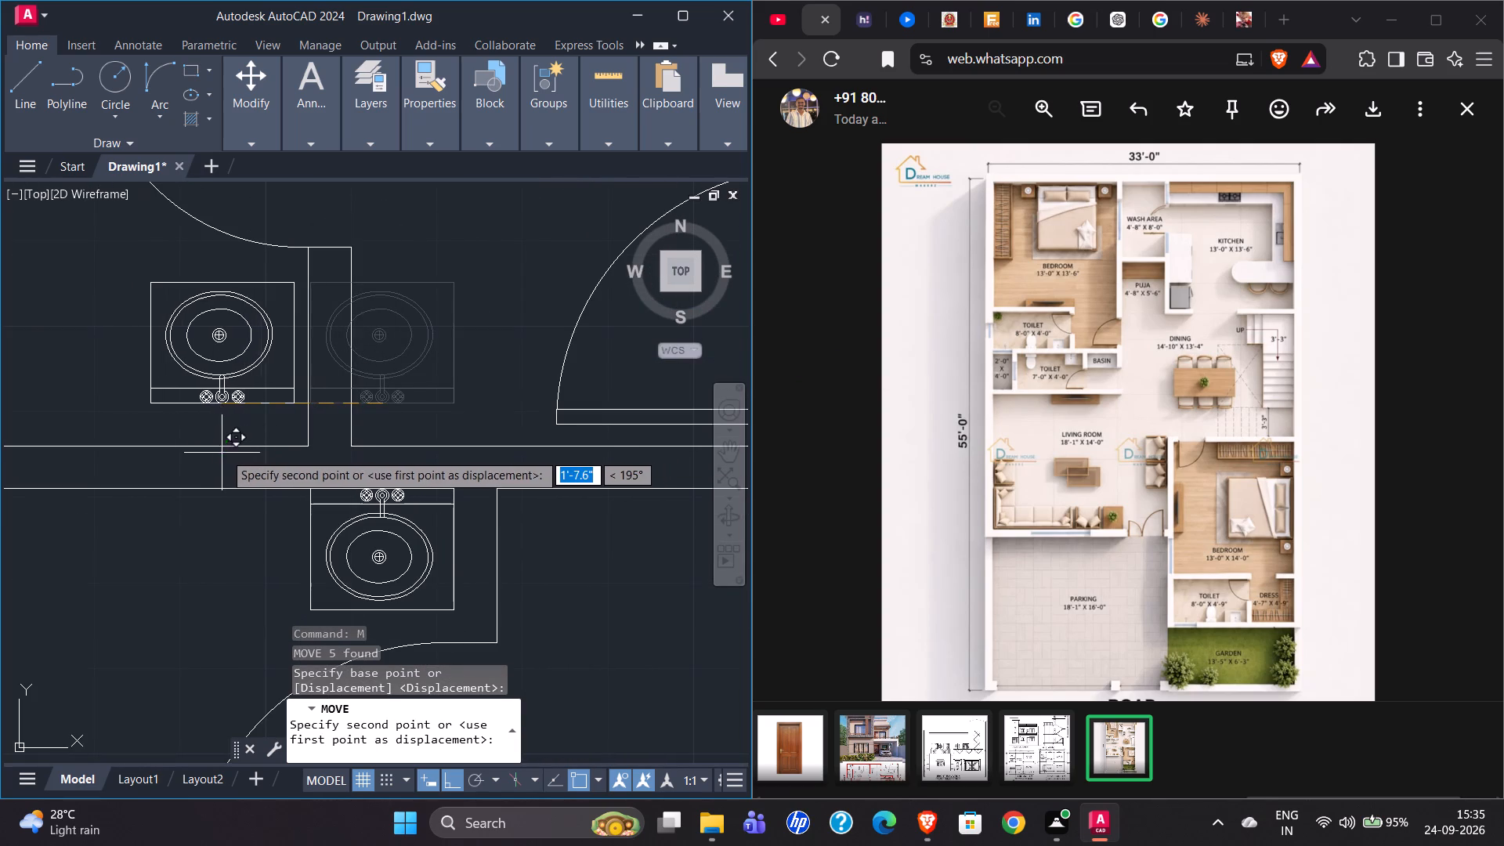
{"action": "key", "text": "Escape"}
Move the mirrored washbasin by its lower-right corner into the lower-right inner corner of the 8'-0" x 4'-0" toilet.
{"action": "left_click", "coordinate": [421, 403]}
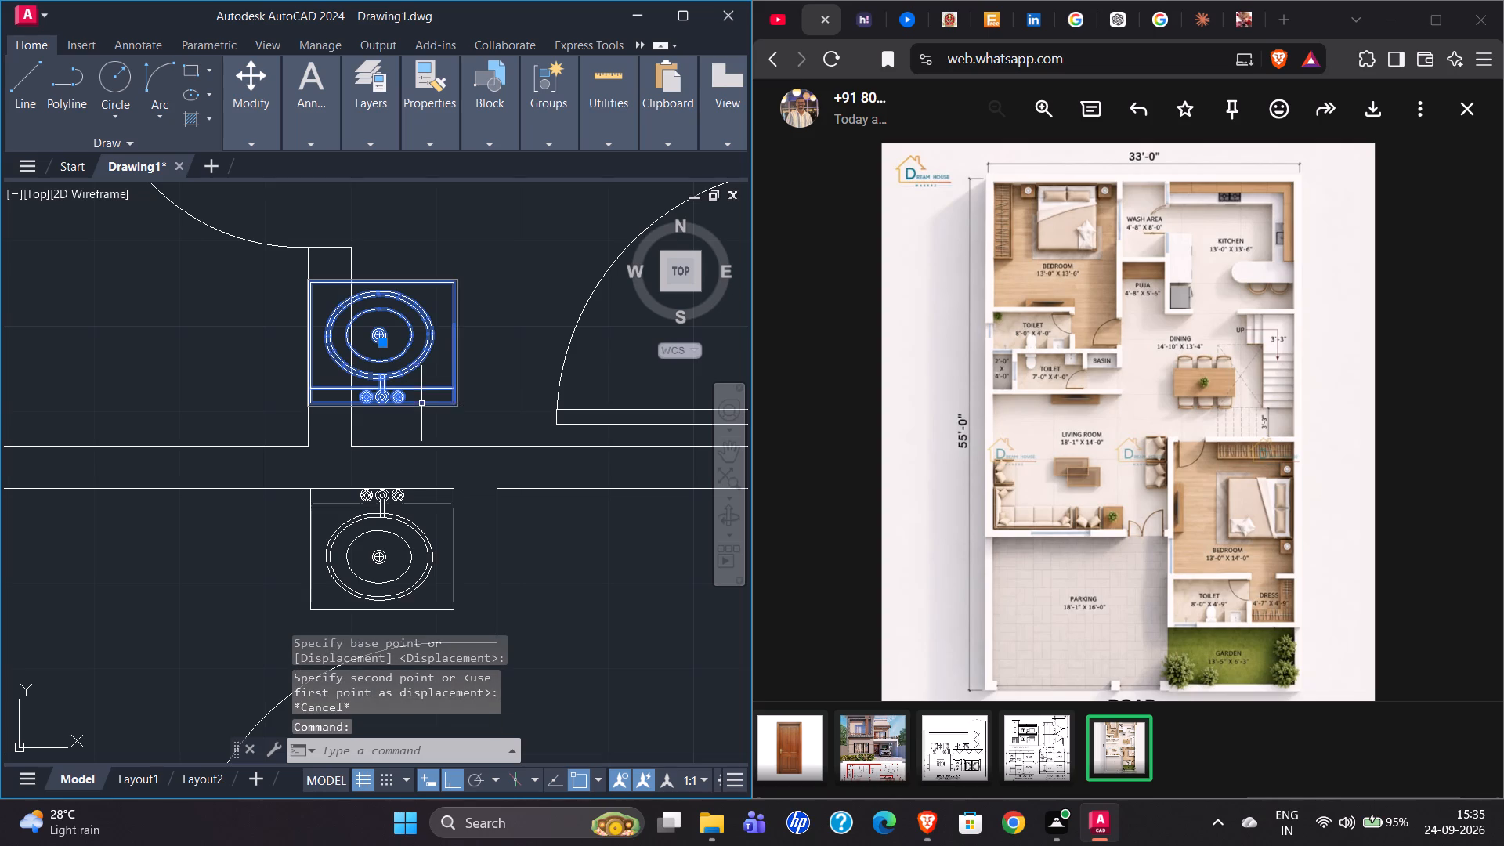
{"action": "key", "text": "m"}
{"action": "key", "text": "Return"}
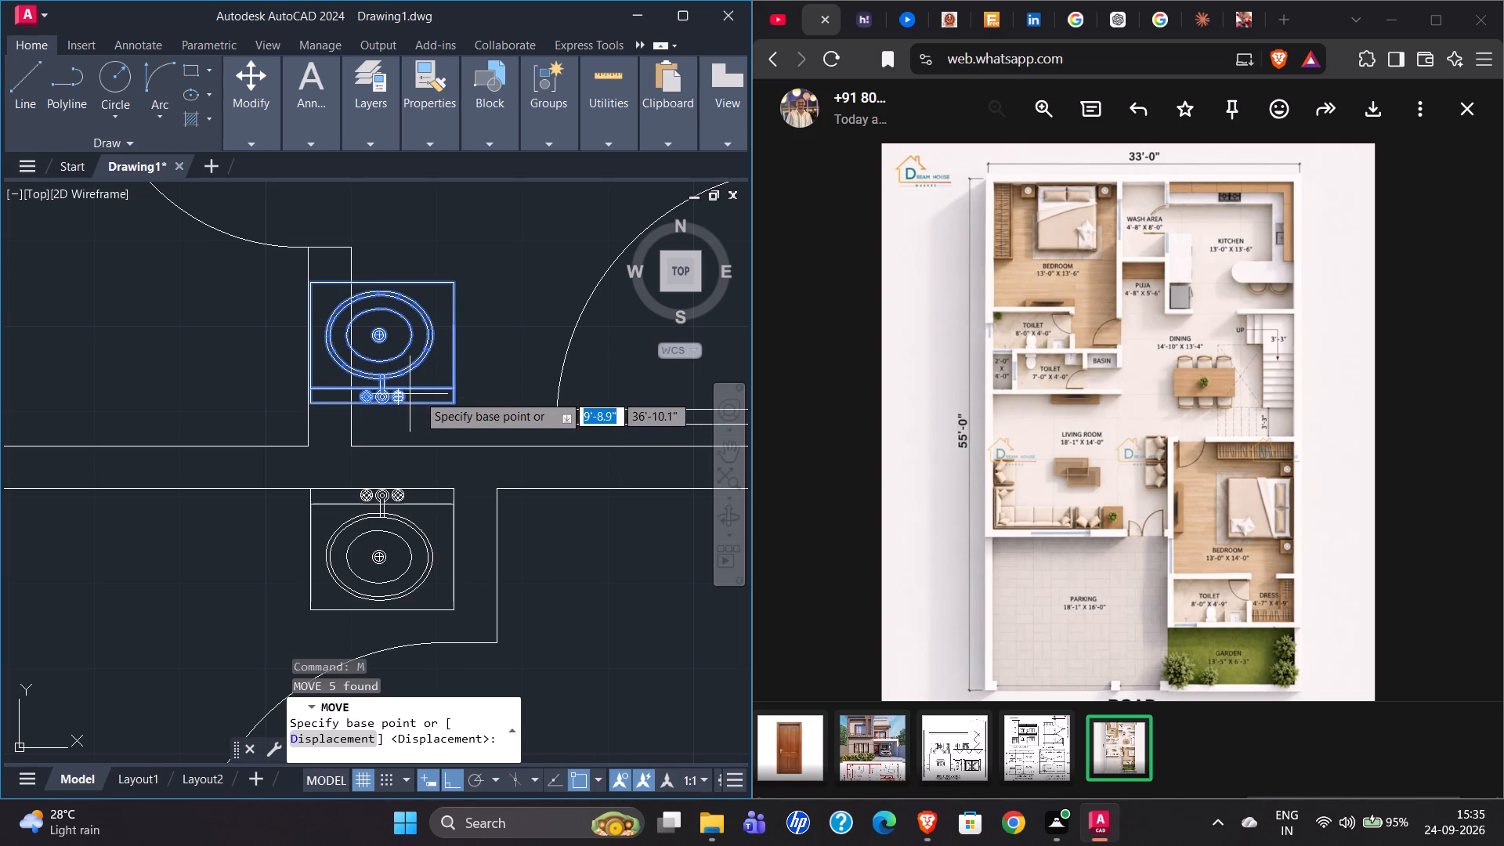
{"action": "left_click", "coordinate": [450, 402]}
{"action": "left_click", "coordinate": [309, 446]}
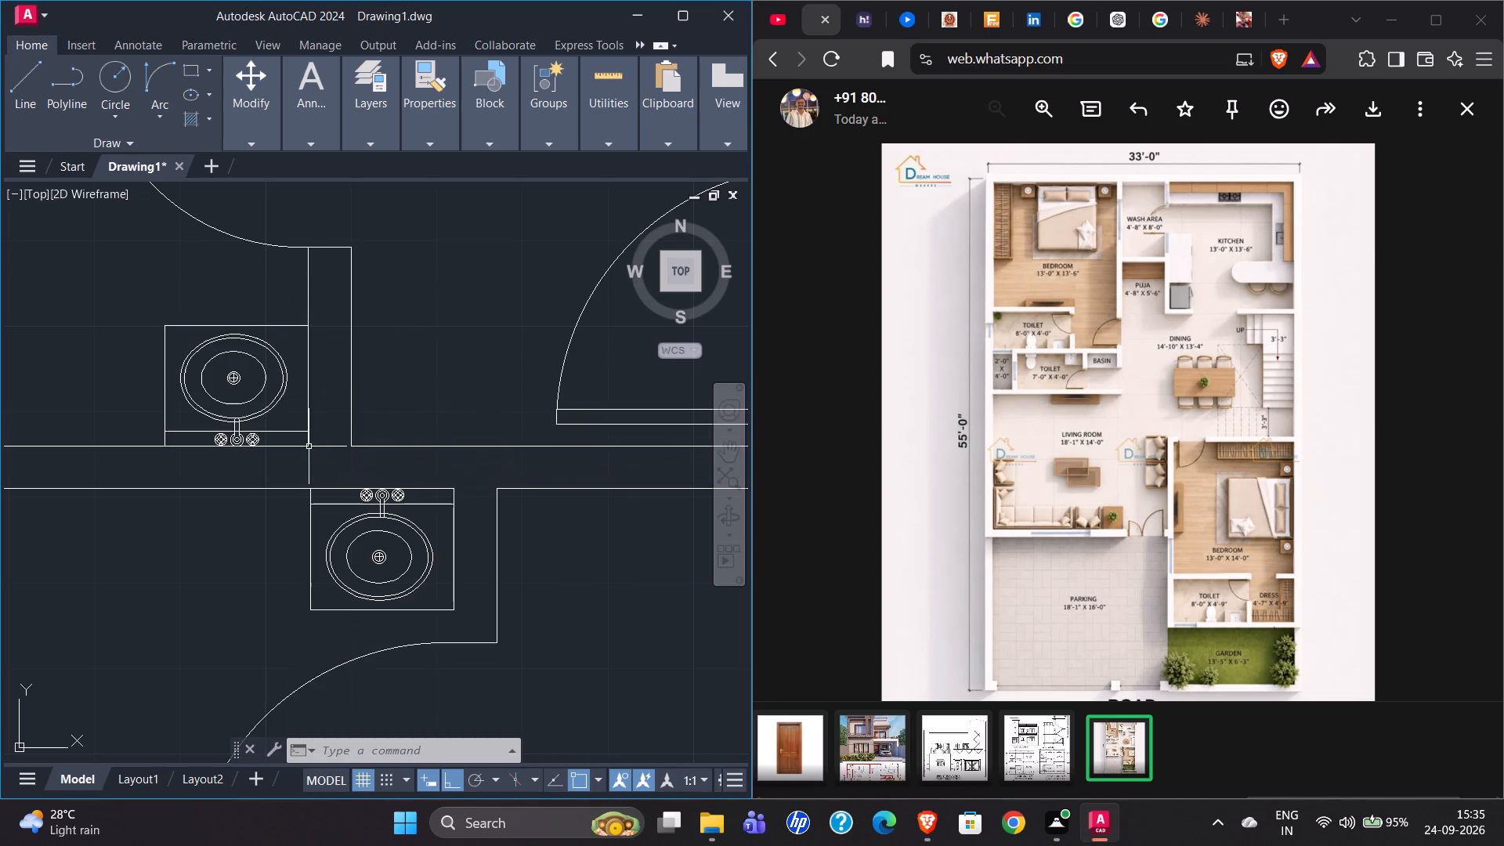
Draw a 1'-6" vertical line from the lower washbasin's upper-right corner down to the end of the short wall beside the door swing.
{"action": "scroll", "coordinate": [197, 367], "scroll_direction": "down", "scroll_amount": 3}
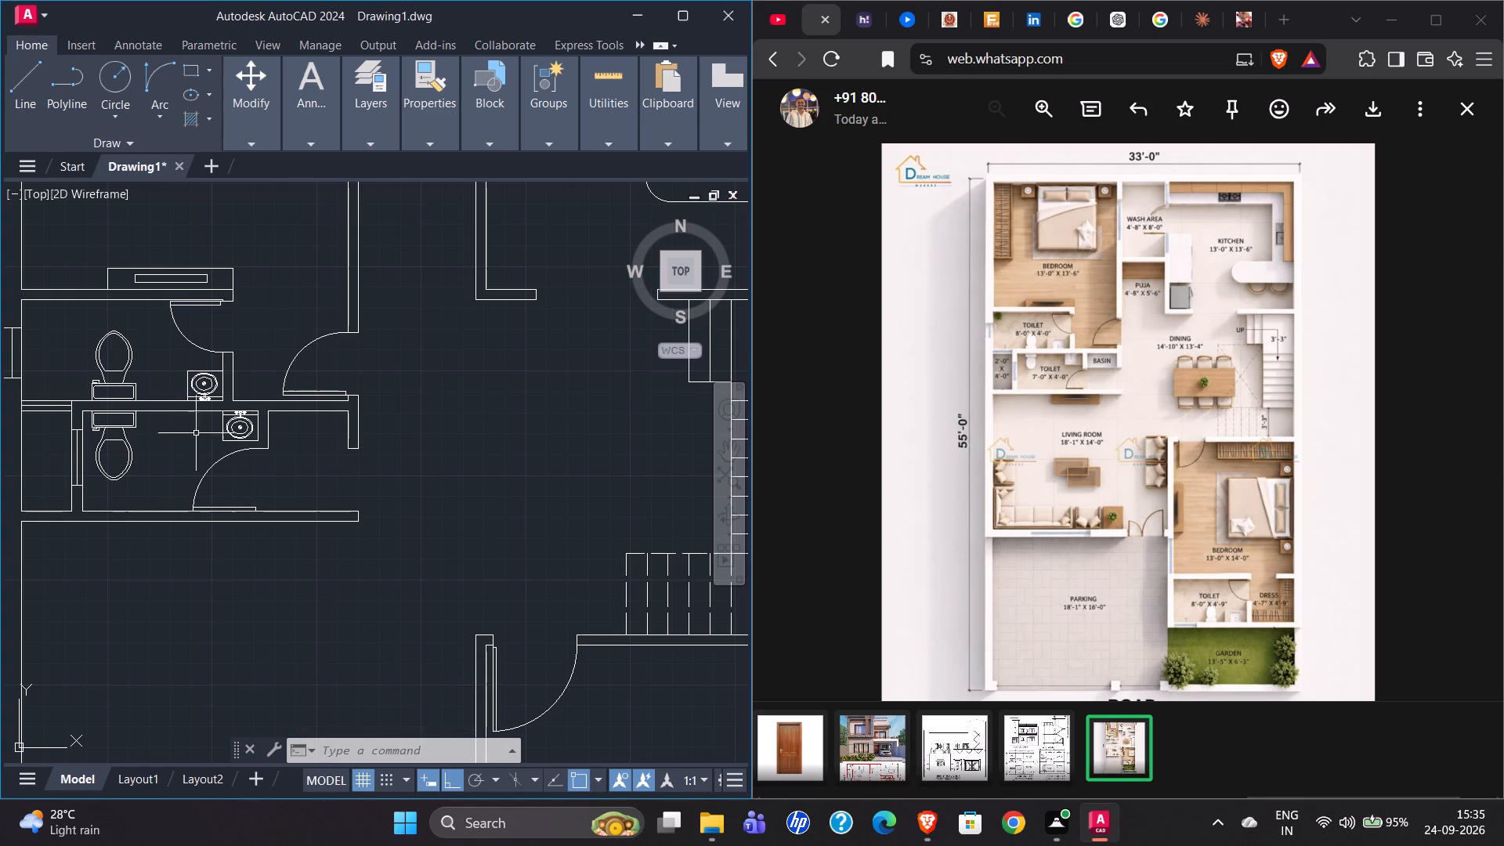
{"action": "scroll", "coordinate": [203, 444], "scroll_direction": "up", "scroll_amount": 3}
{"action": "scroll", "coordinate": [49, 457], "scroll_direction": "down", "scroll_amount": 1}
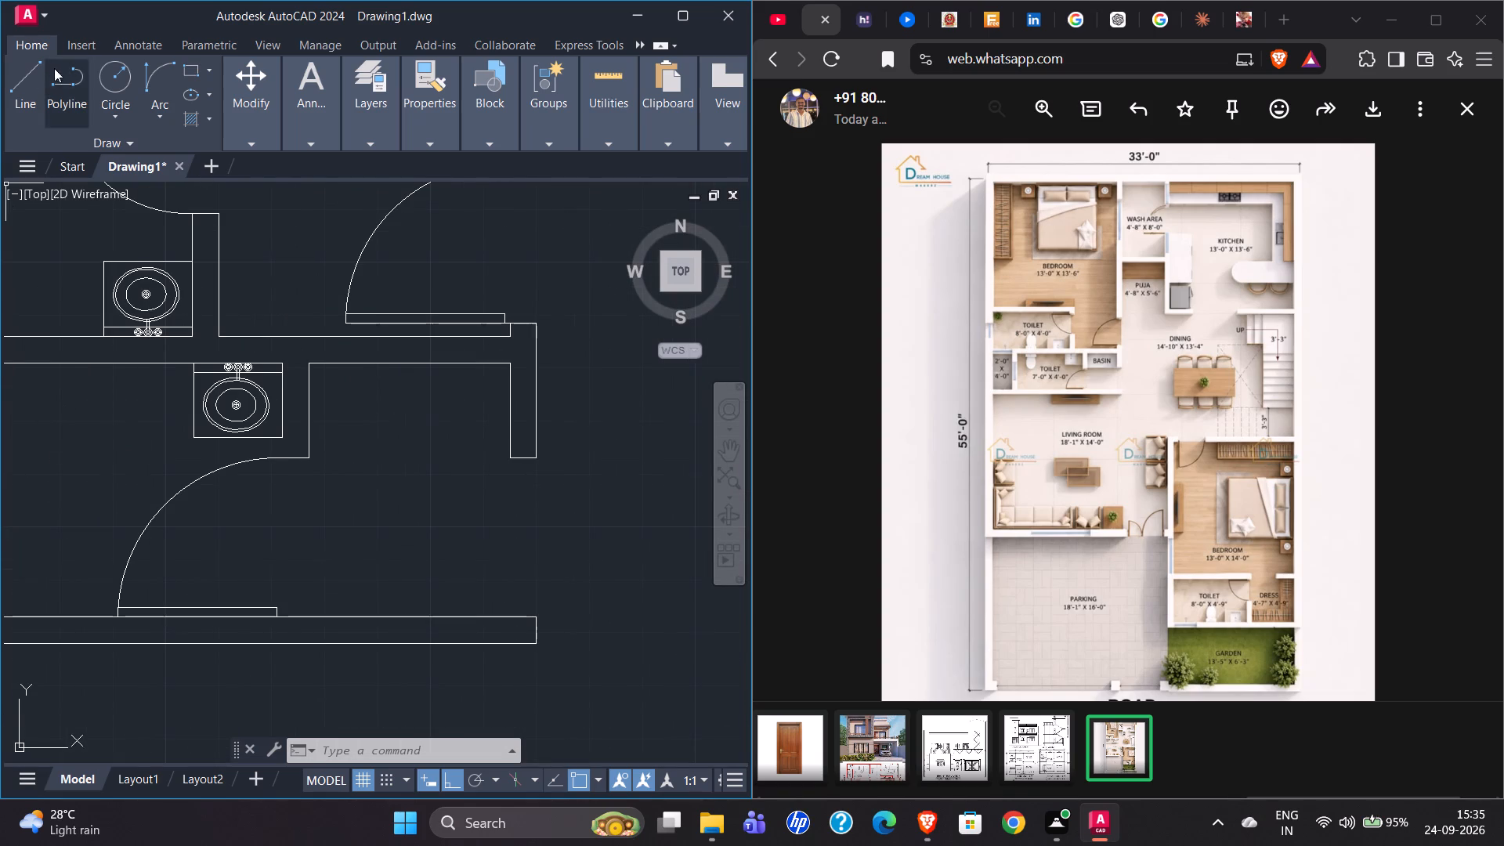
{"action": "scroll", "coordinate": [373, 470], "scroll_direction": "up", "scroll_amount": 2}
{"action": "scroll", "coordinate": [183, 492], "scroll_direction": "down", "scroll_amount": 2}
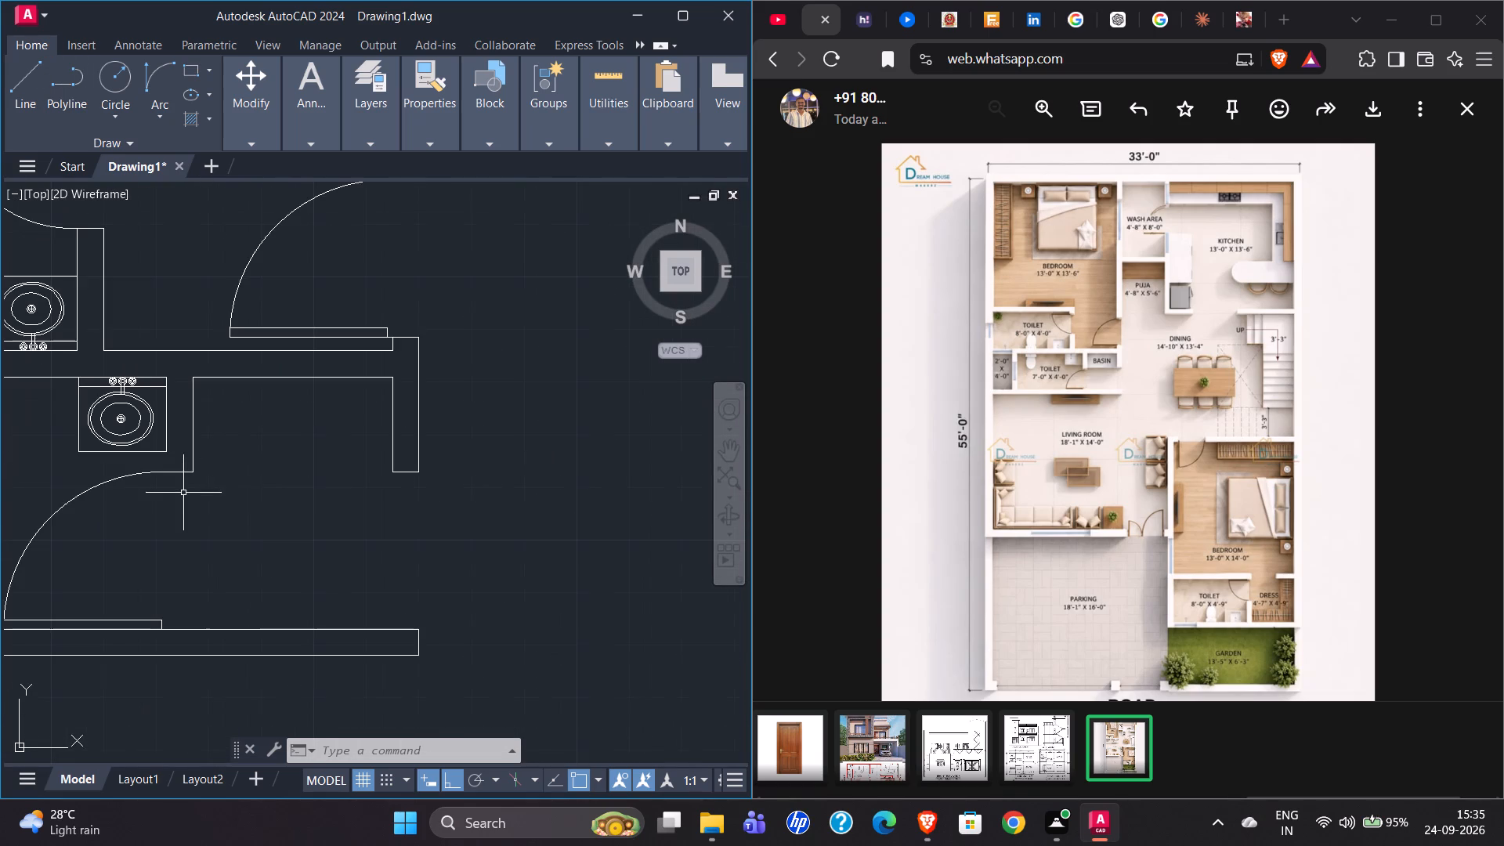
{"action": "scroll", "coordinate": [136, 374], "scroll_direction": "up", "scroll_amount": 2}
{"action": "scroll", "coordinate": [214, 428], "scroll_direction": "down", "scroll_amount": 3}
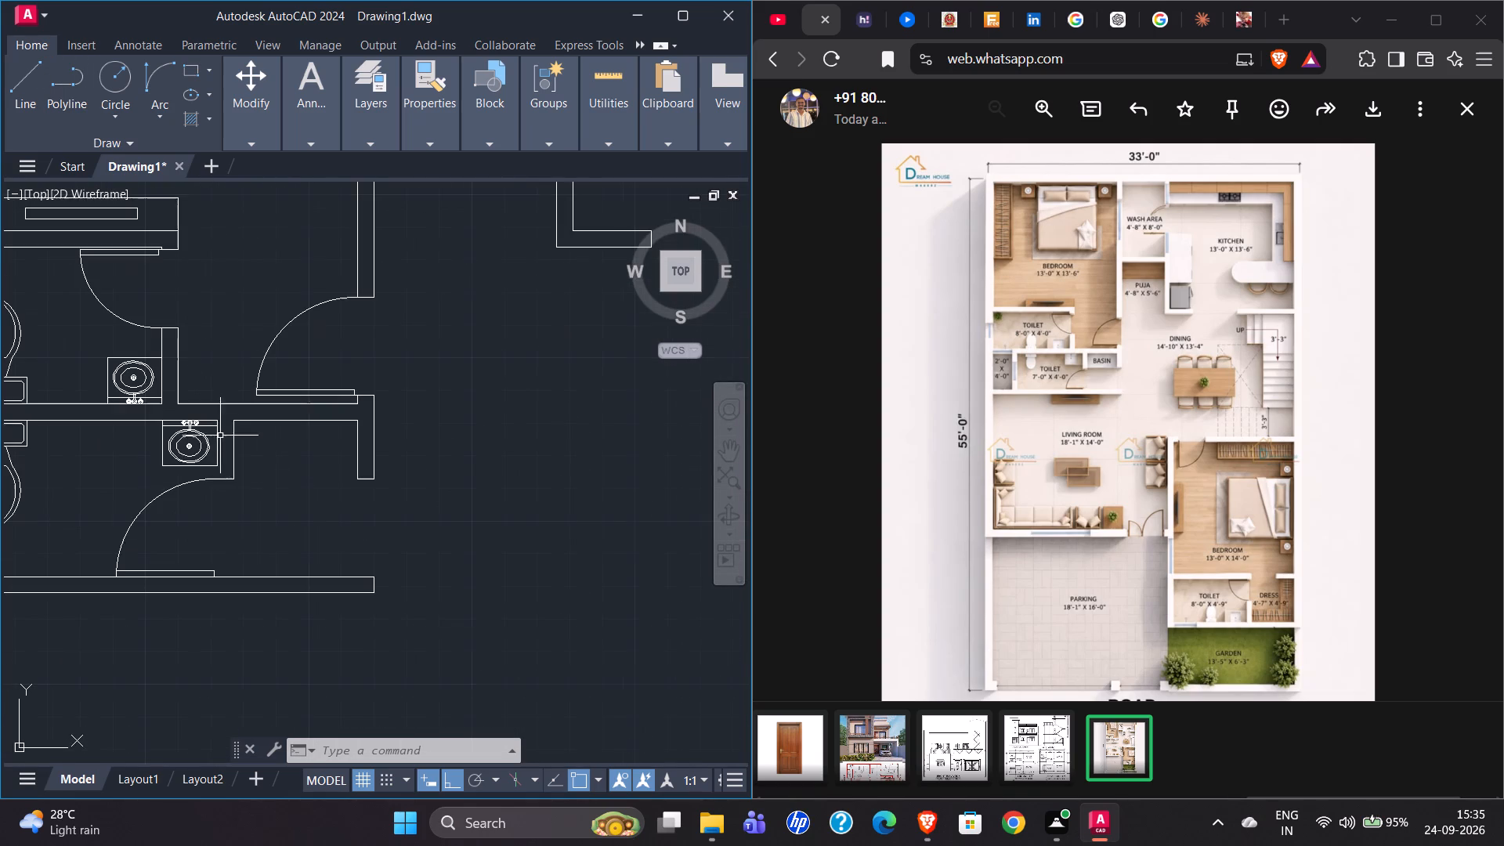
{"action": "scroll", "coordinate": [233, 475], "scroll_direction": "up", "scroll_amount": 2}
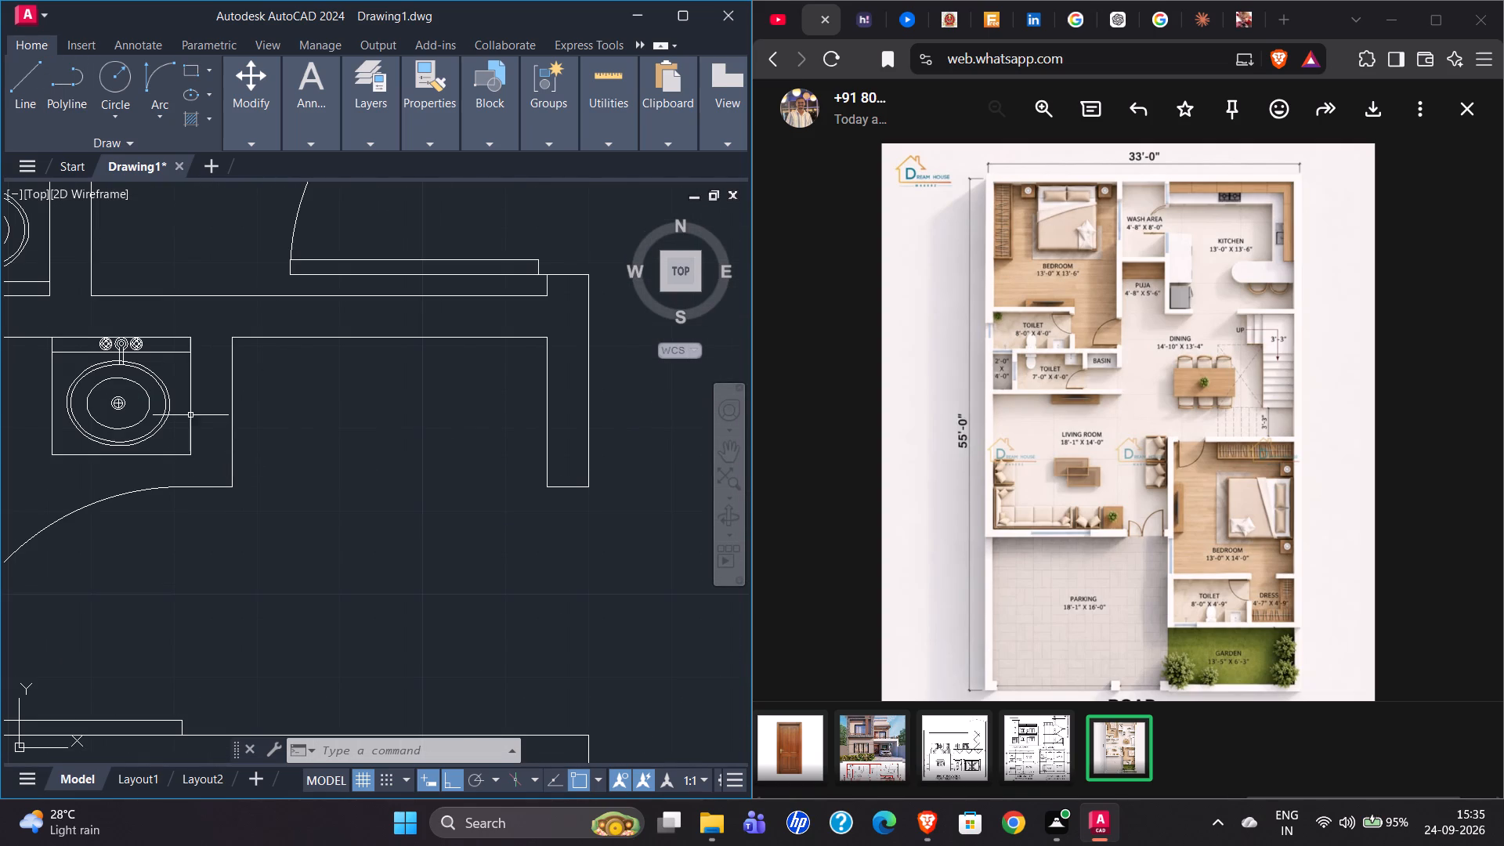
{"action": "left_click", "coordinate": [190, 406]}
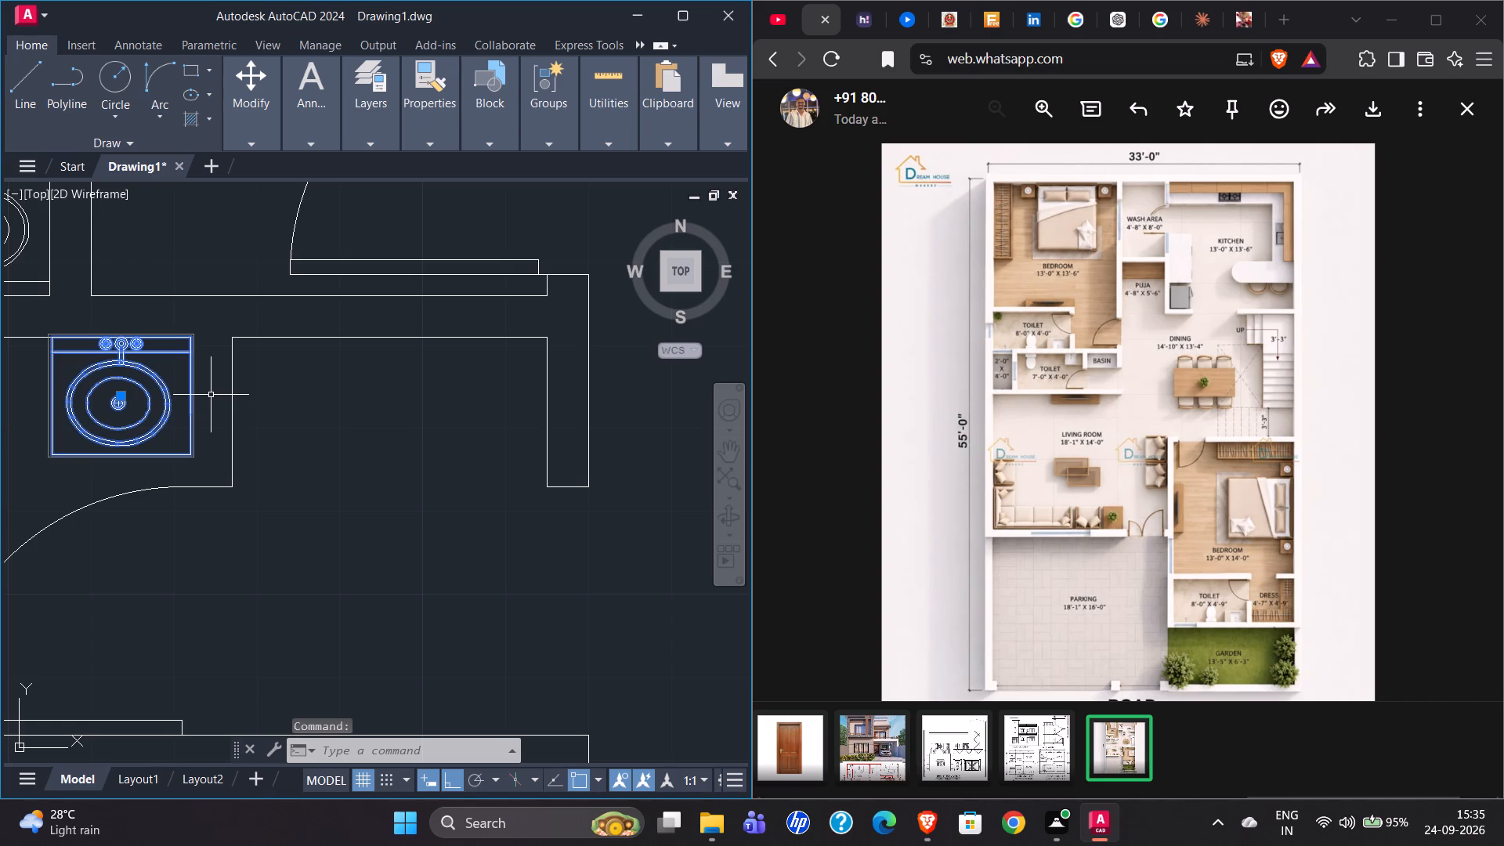
{"action": "key", "text": "Escape"}
{"action": "left_click", "coordinate": [32, 100]}
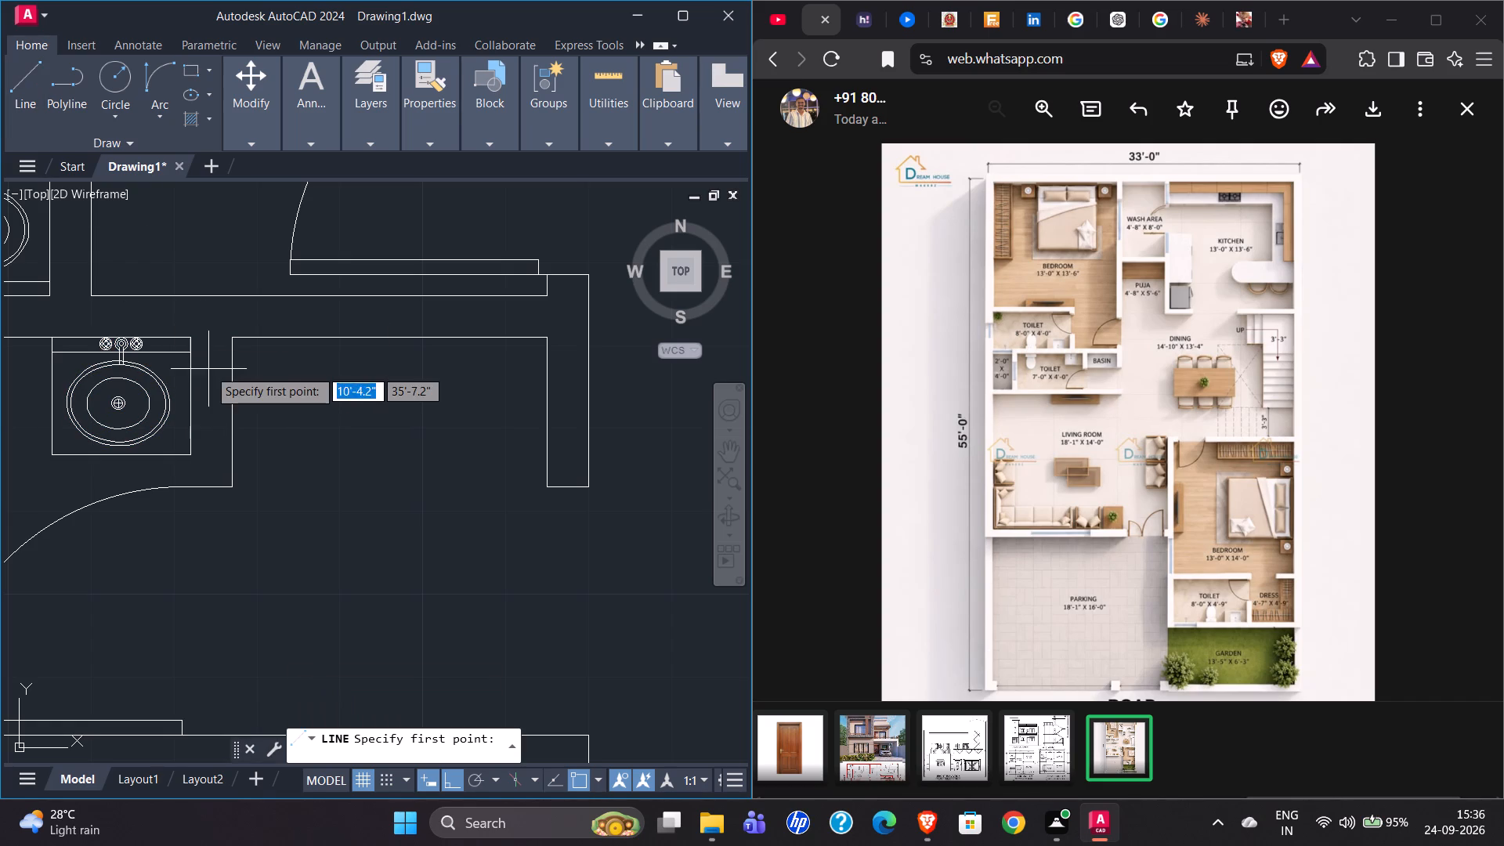
{"action": "left_click", "coordinate": [192, 335]}
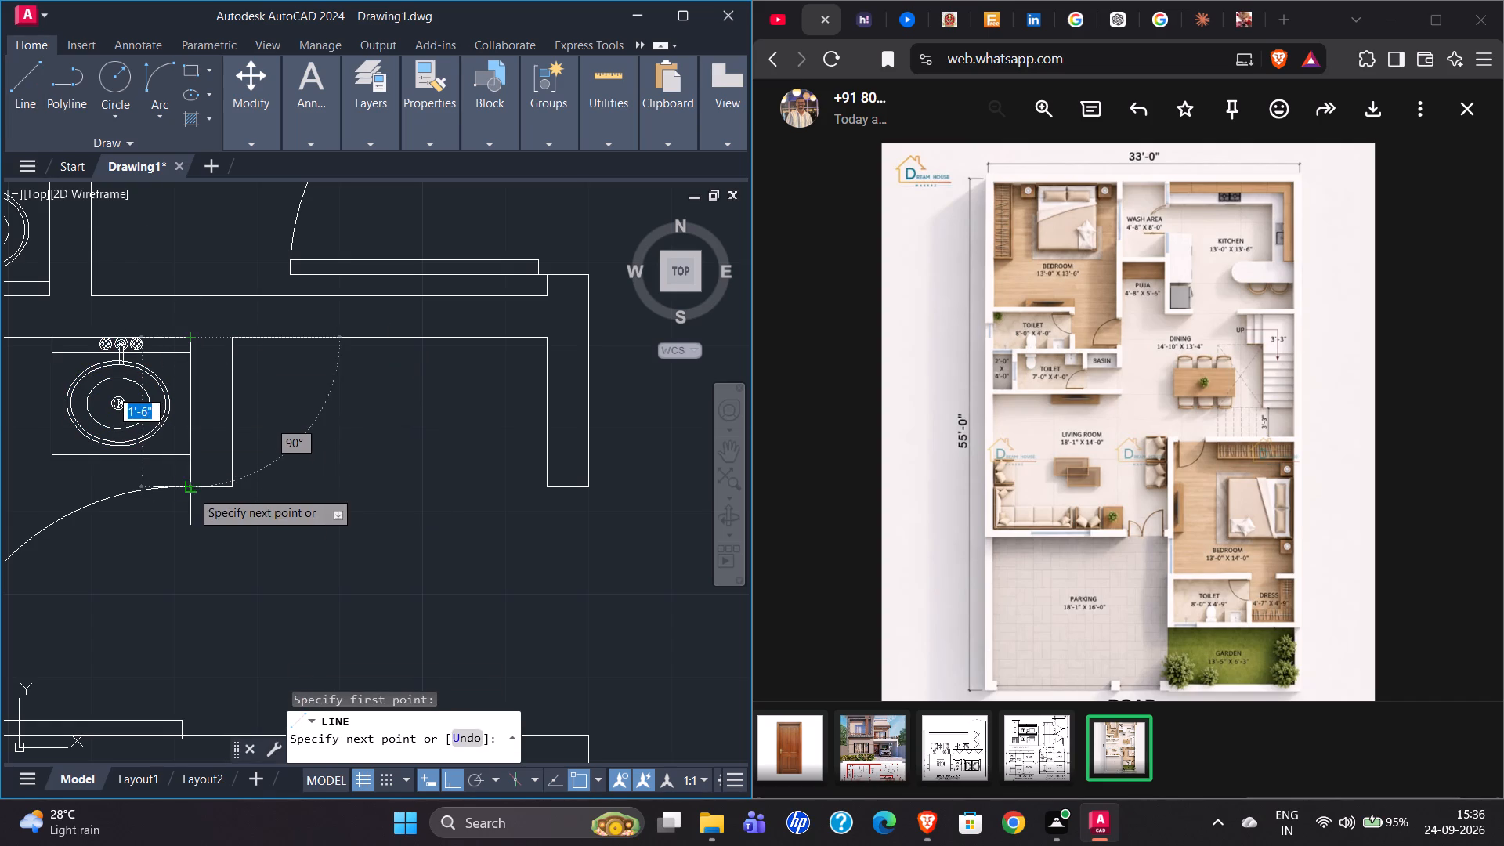
{"action": "left_click", "coordinate": [191, 490]}
{"action": "key", "text": "Escape"}
Draw a horizontal line across the open front of the basin niche, slightly above the side walls' lower ends, joining both walls.
{"action": "scroll", "coordinate": [219, 527], "scroll_direction": "down", "scroll_amount": 1}
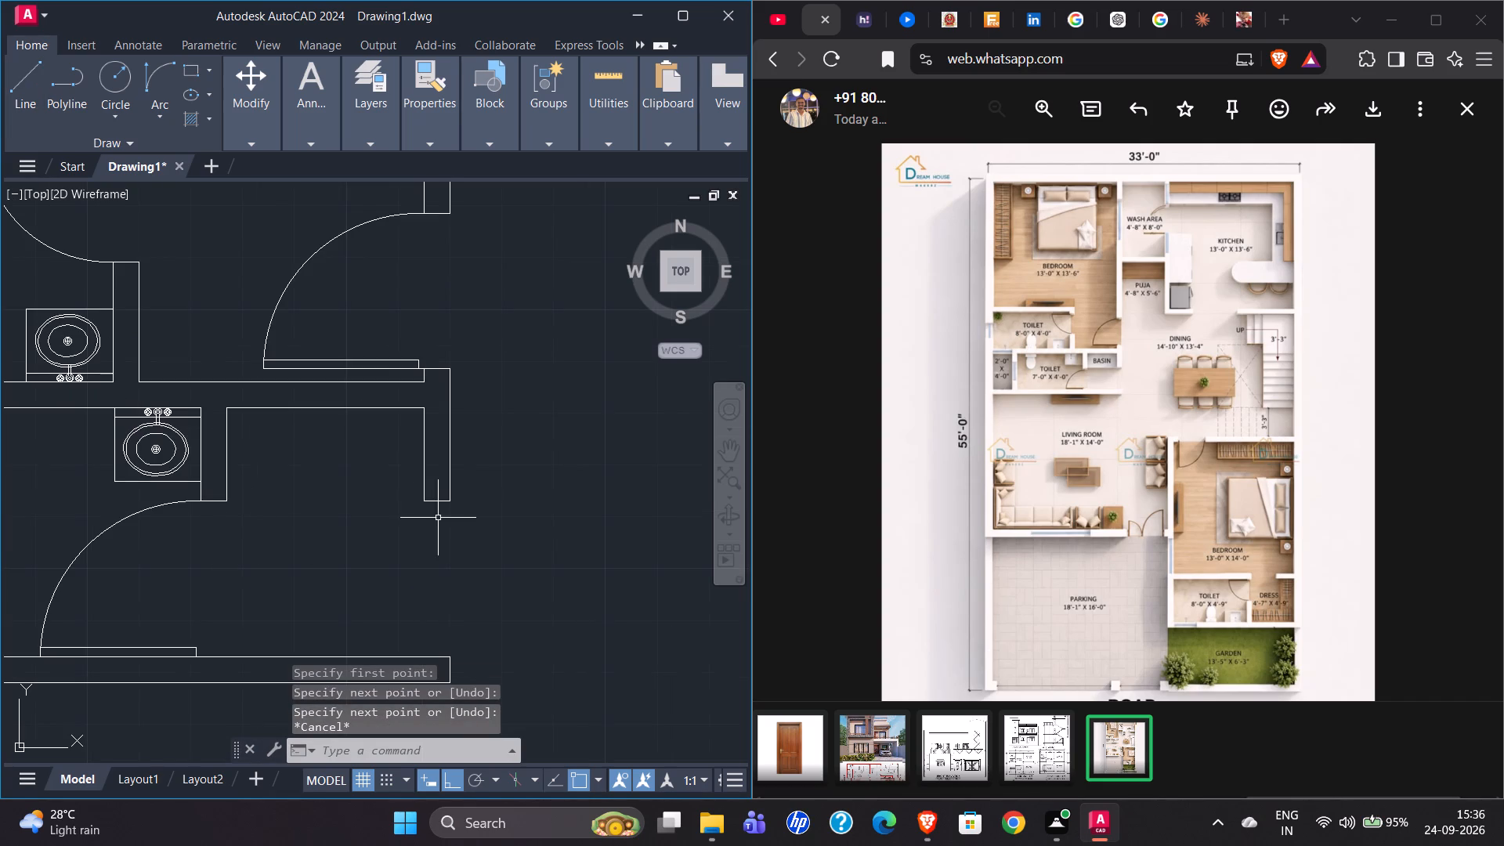
{"action": "left_click", "coordinate": [17, 96]}
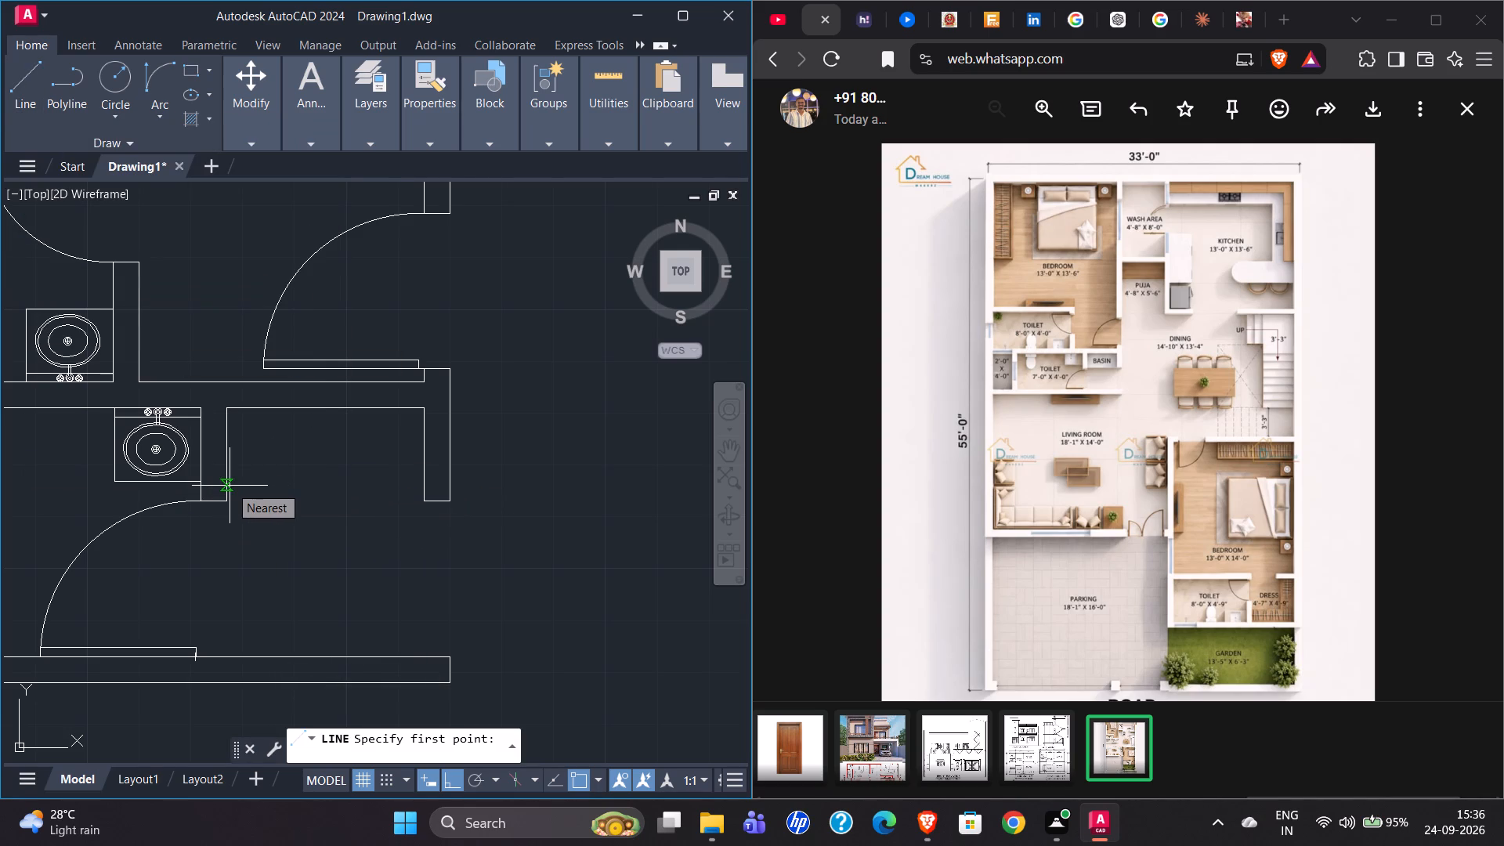
{"action": "scroll", "coordinate": [230, 486], "scroll_direction": "up", "scroll_amount": 2}
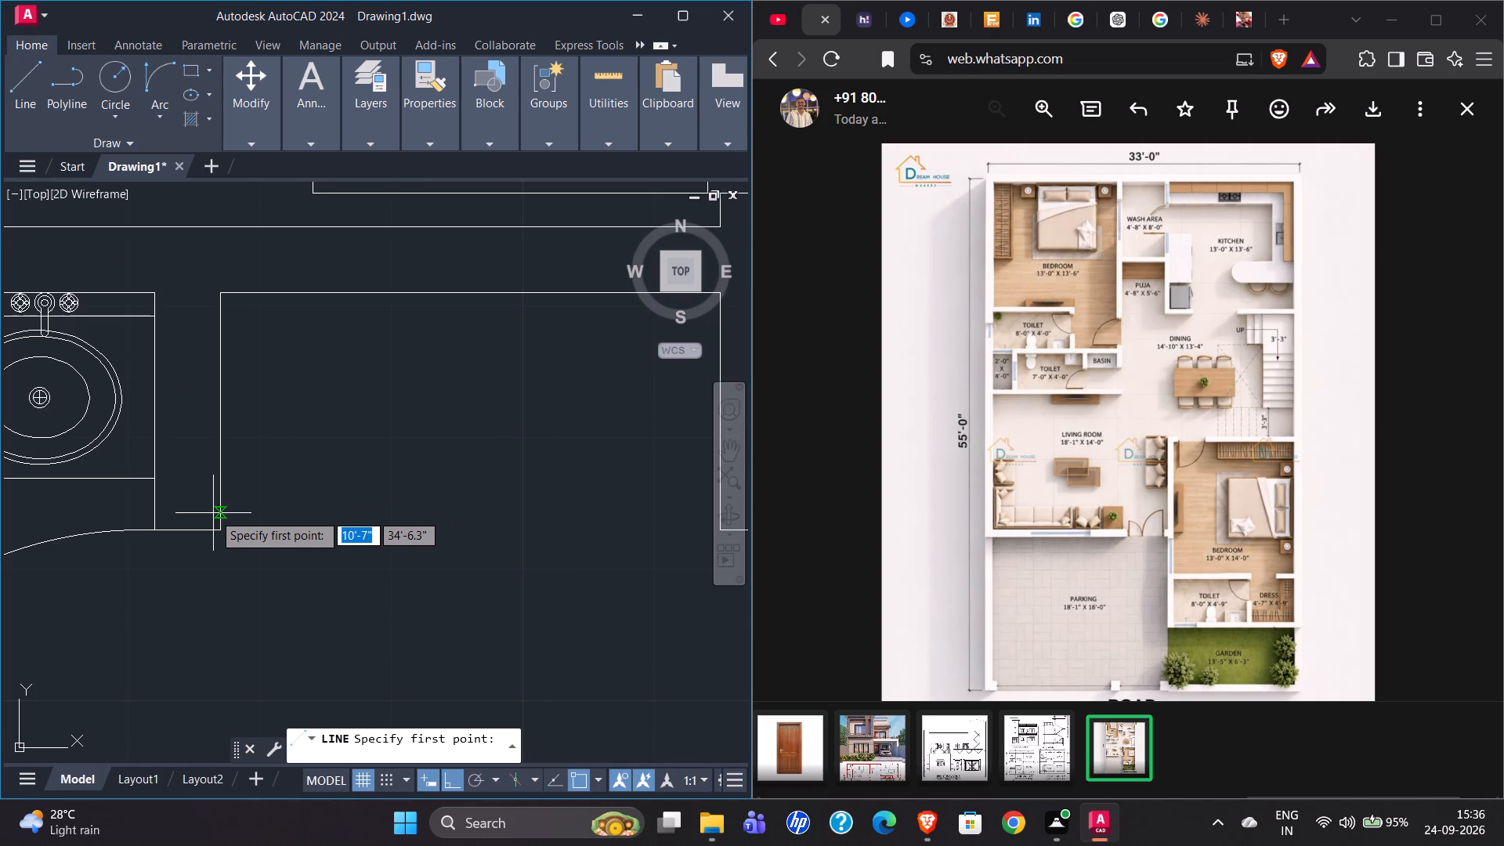
{"action": "left_click", "coordinate": [222, 506]}
{"action": "scroll", "coordinate": [99, 517], "scroll_direction": "down", "scroll_amount": 2}
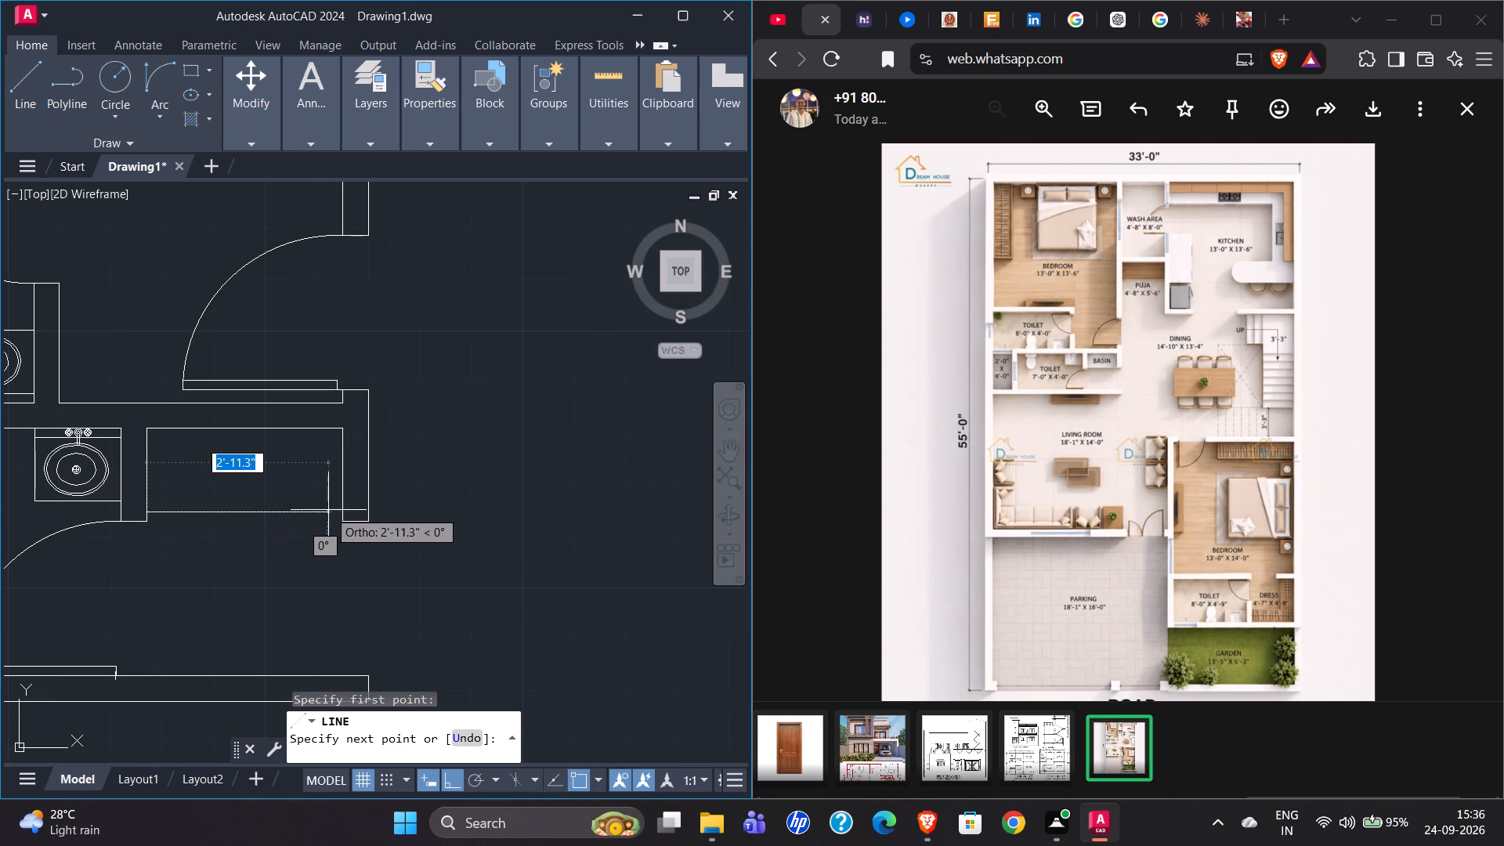
{"action": "left_click", "coordinate": [344, 514]}
{"action": "key", "text": "Escape"}
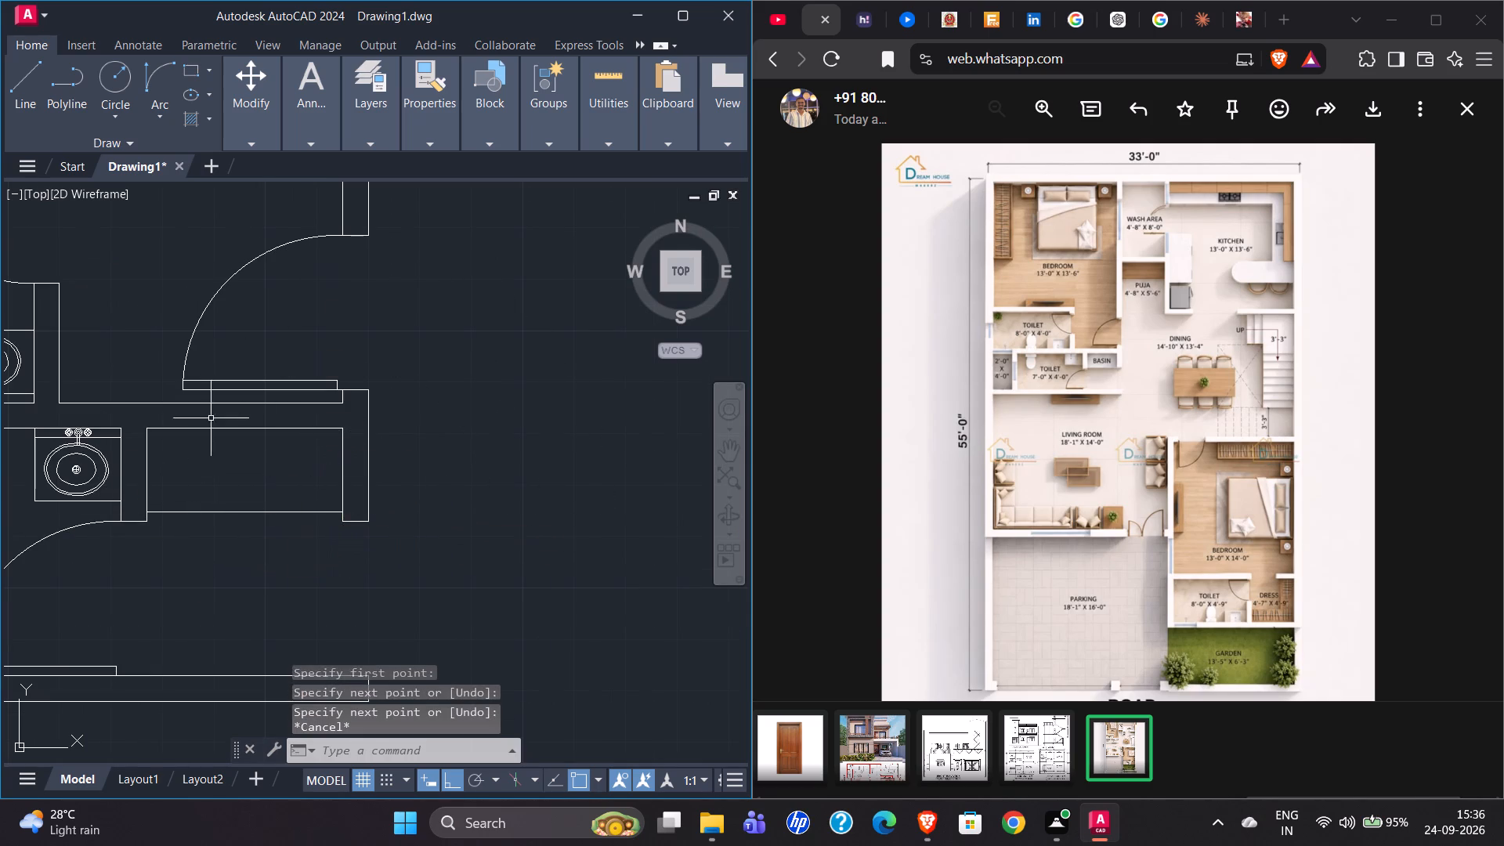
Examine the toilets, basin niche and surrounding rooms in the reference floor plan image to compare them with the drawing.
{"action": "scroll", "coordinate": [197, 415], "scroll_direction": "down", "scroll_amount": 3}
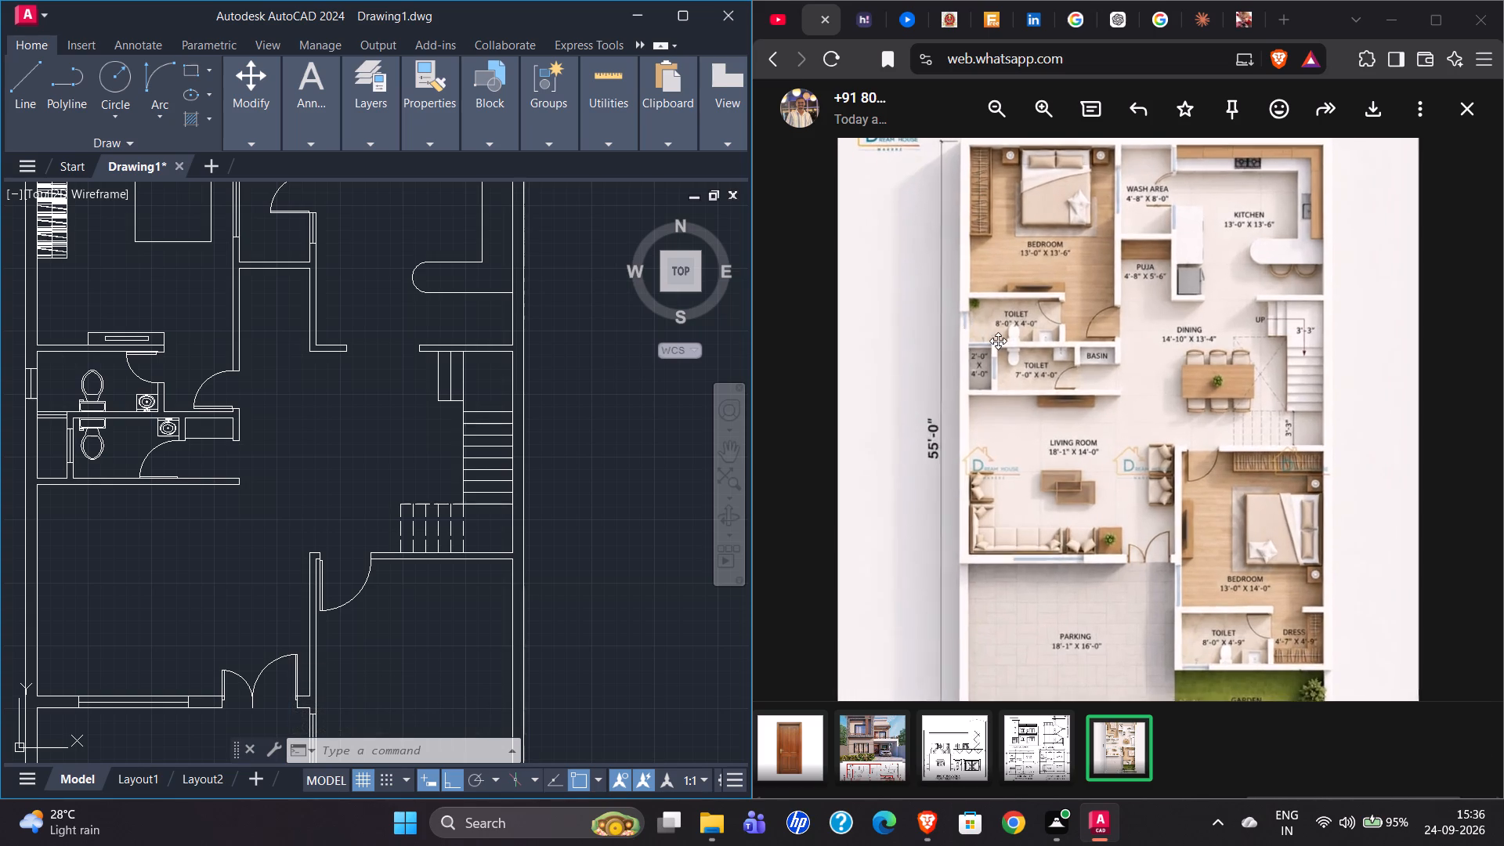
{"action": "scroll", "coordinate": [998, 341], "scroll_direction": "up", "scroll_amount": 5}
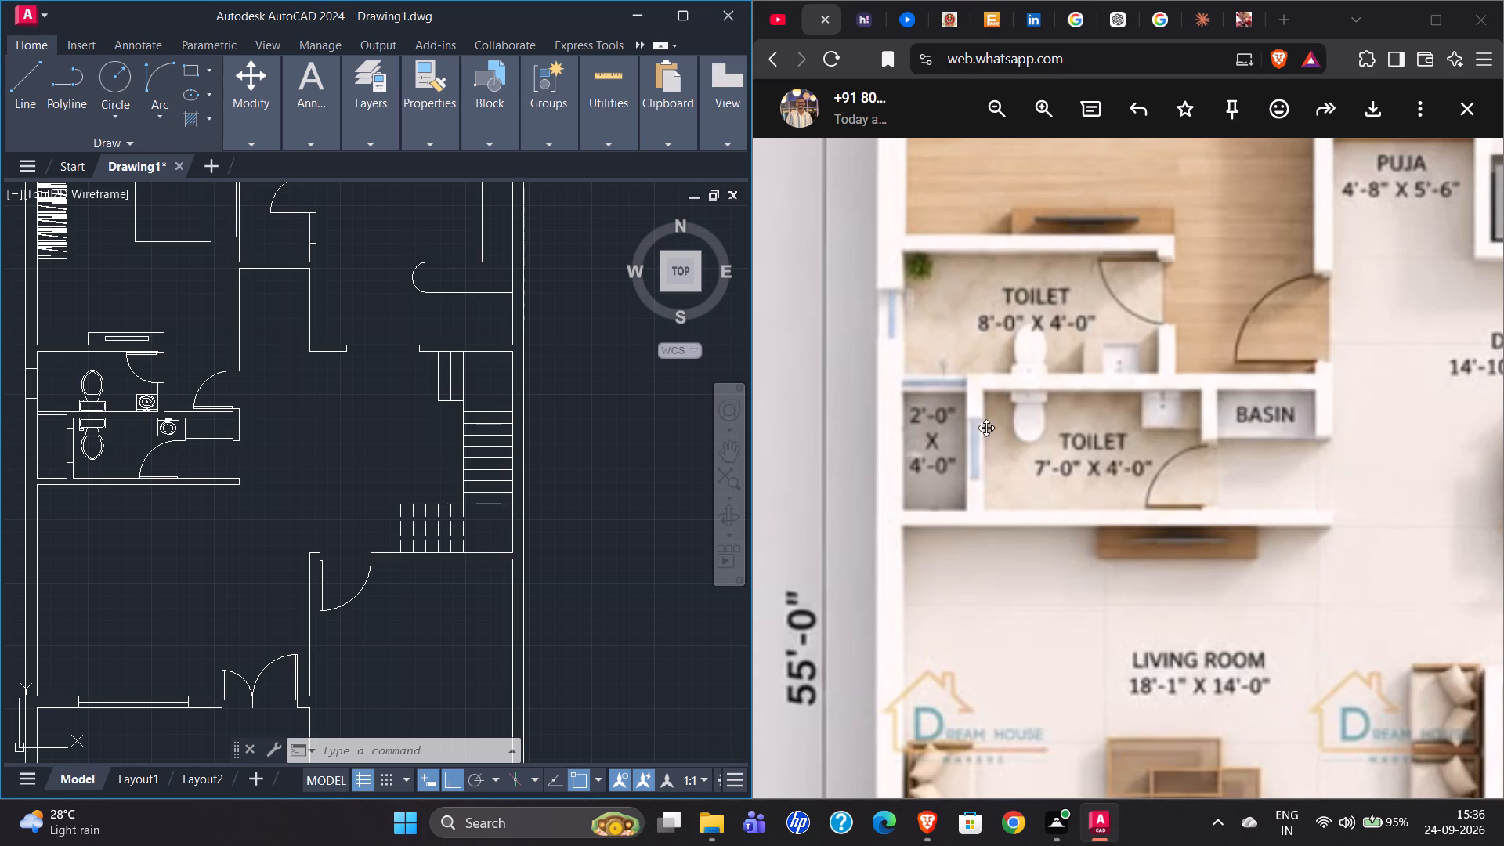
{"action": "scroll", "coordinate": [976, 432], "scroll_direction": "down", "scroll_amount": 4}
{"action": "scroll", "coordinate": [916, 460], "scroll_direction": "down", "scroll_amount": 8}
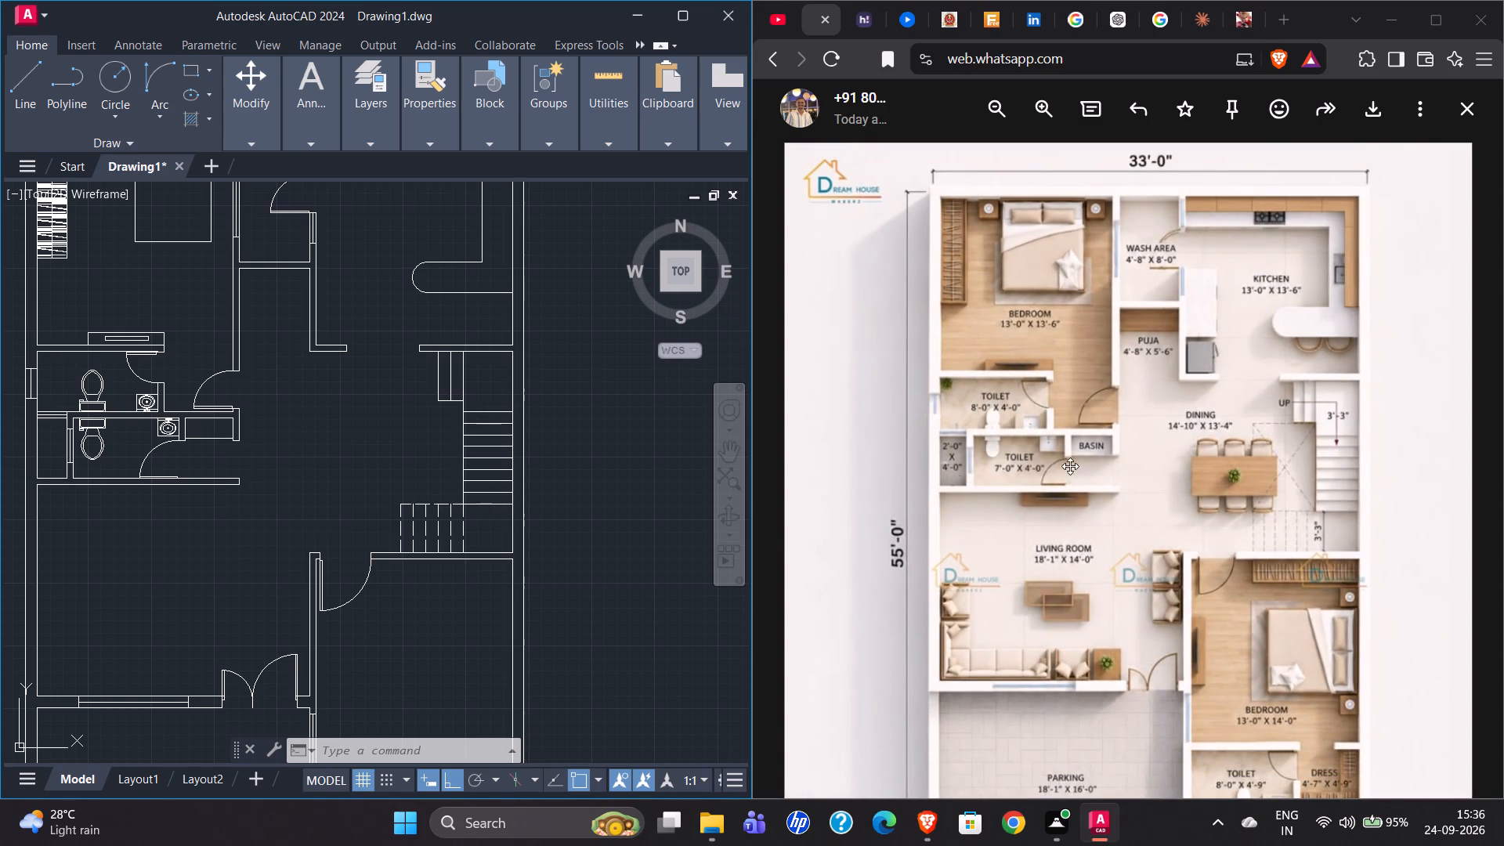
{"action": "scroll", "coordinate": [1312, 304], "scroll_direction": "up", "scroll_amount": 3}
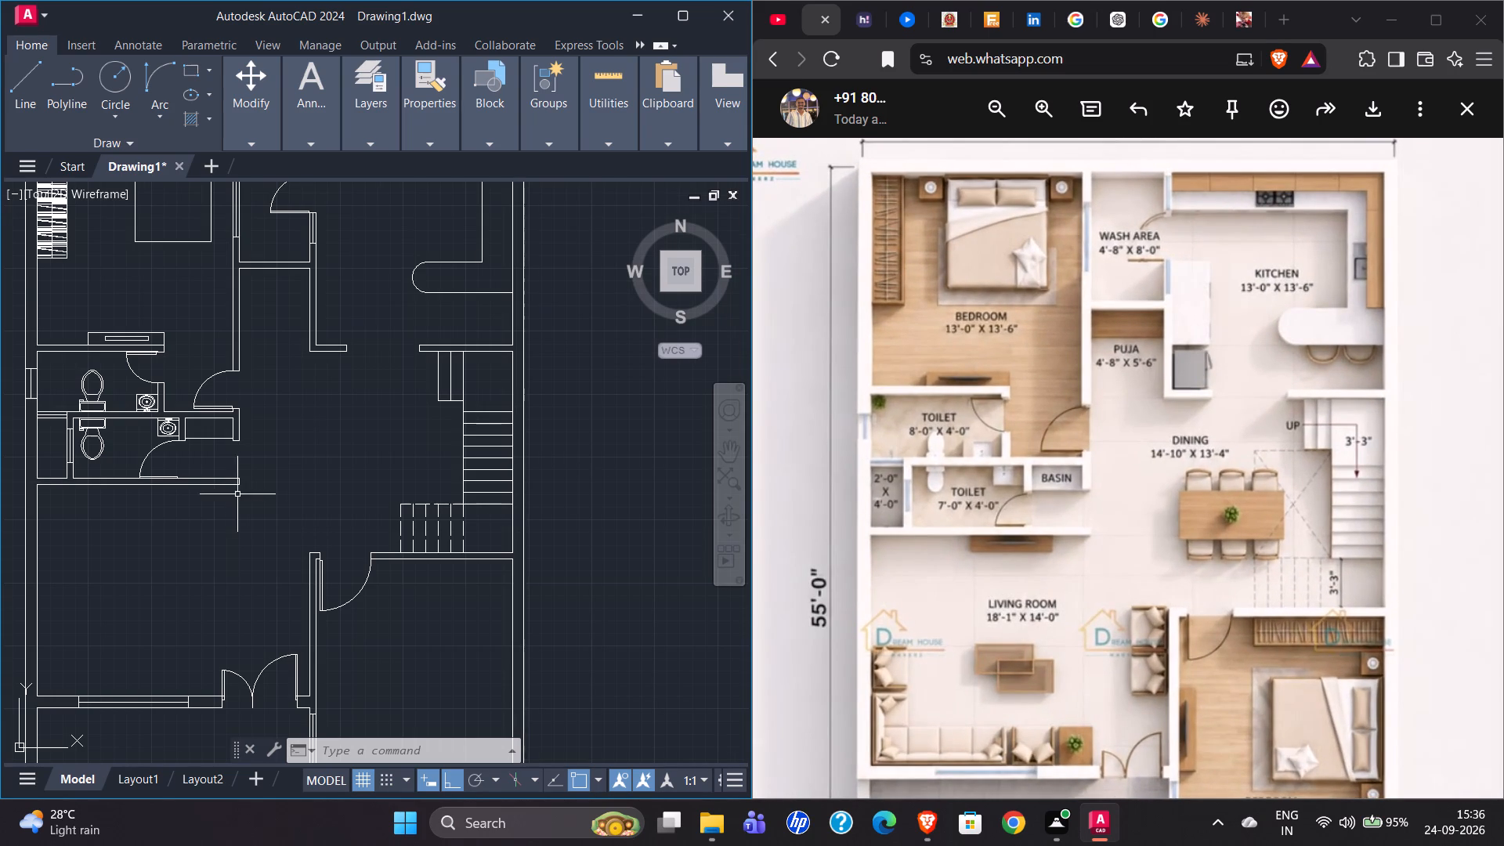
Draw a rectangle about 1'-10" by 2'-2" for the refrigerator in the kitchen's lower-left inner corner, slightly clear of the walls.
{"action": "scroll", "coordinate": [237, 494], "scroll_direction": "down", "scroll_amount": 2}
{"action": "scroll", "coordinate": [263, 422], "scroll_direction": "up", "scroll_amount": 2}
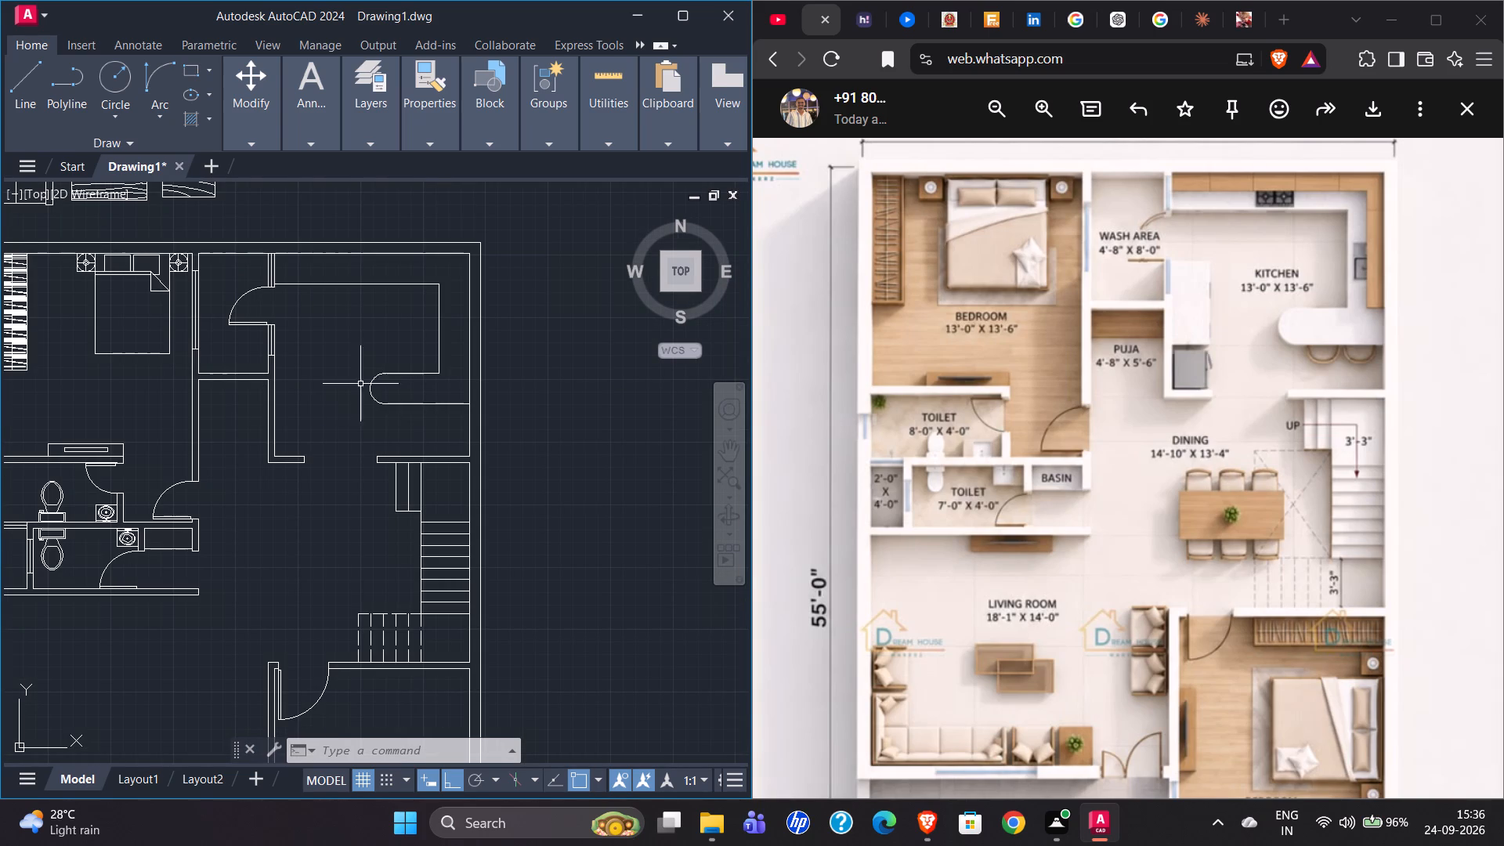
{"action": "left_click", "coordinate": [38, 96]}
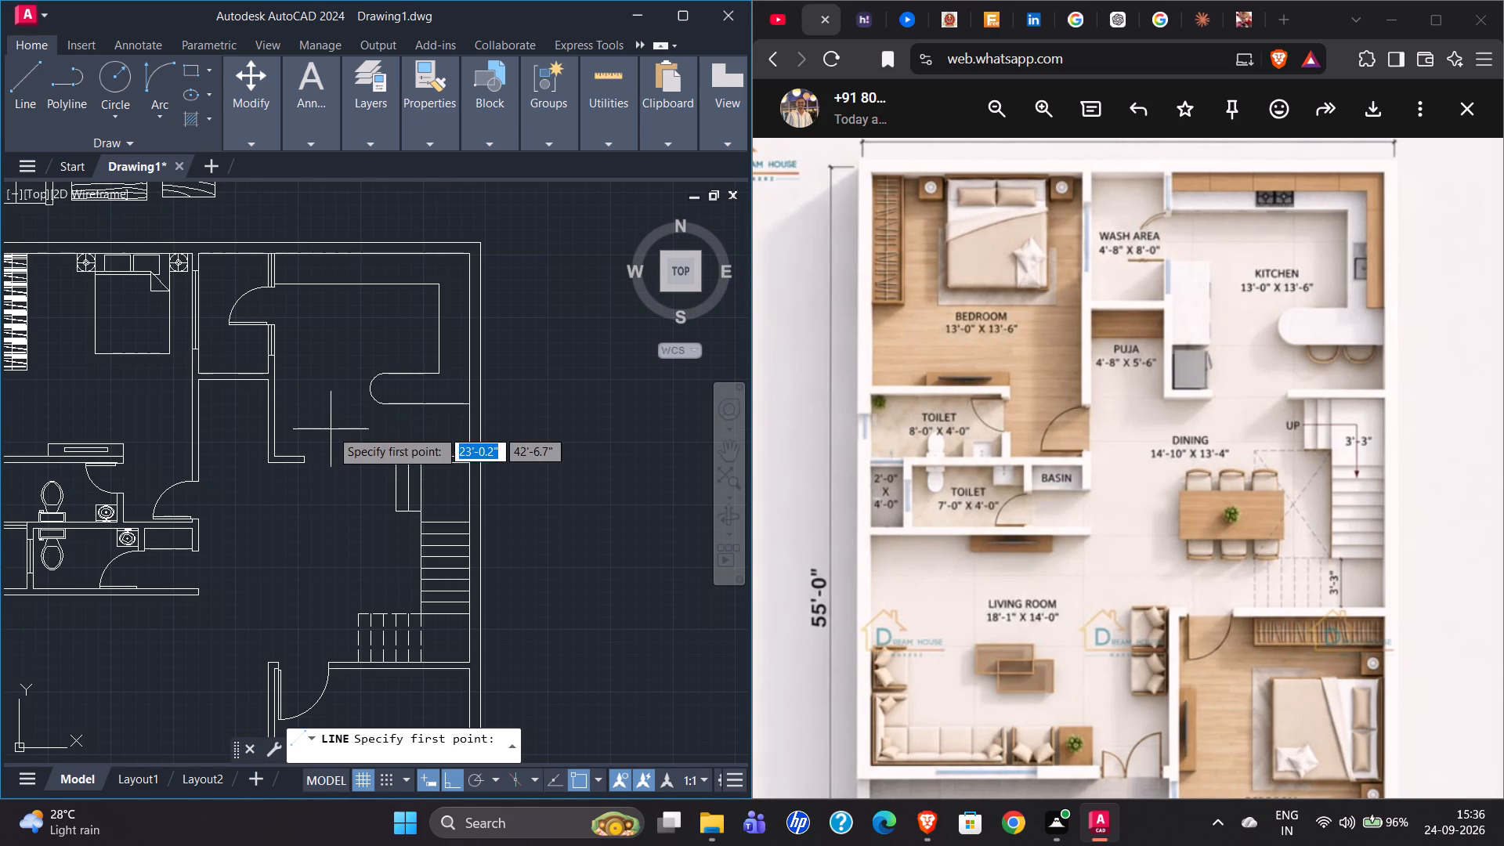
{"action": "scroll", "coordinate": [313, 370], "scroll_direction": "up", "scroll_amount": 2}
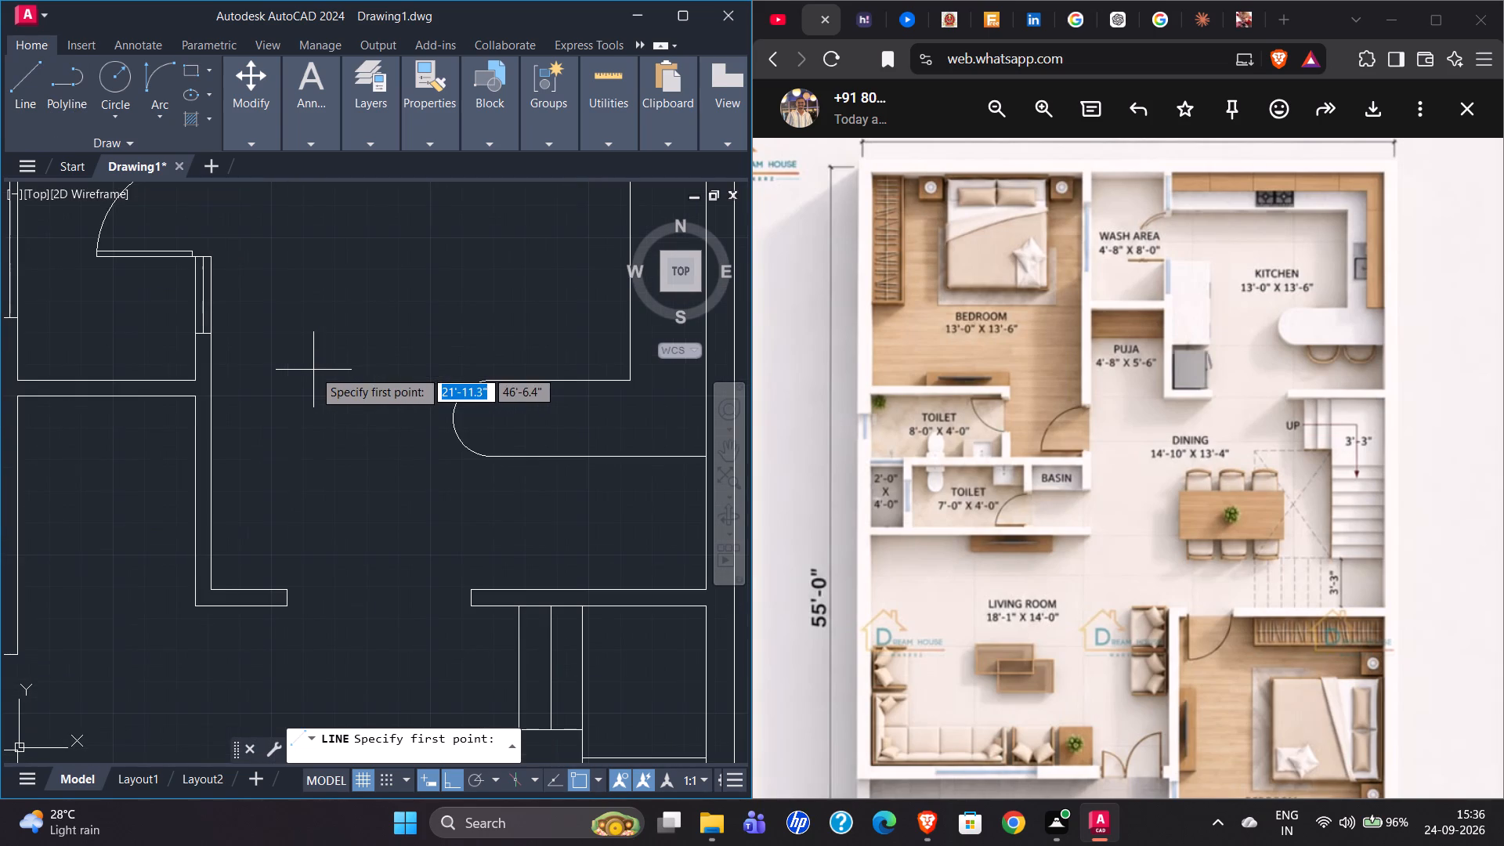
{"action": "left_click", "coordinate": [196, 74]}
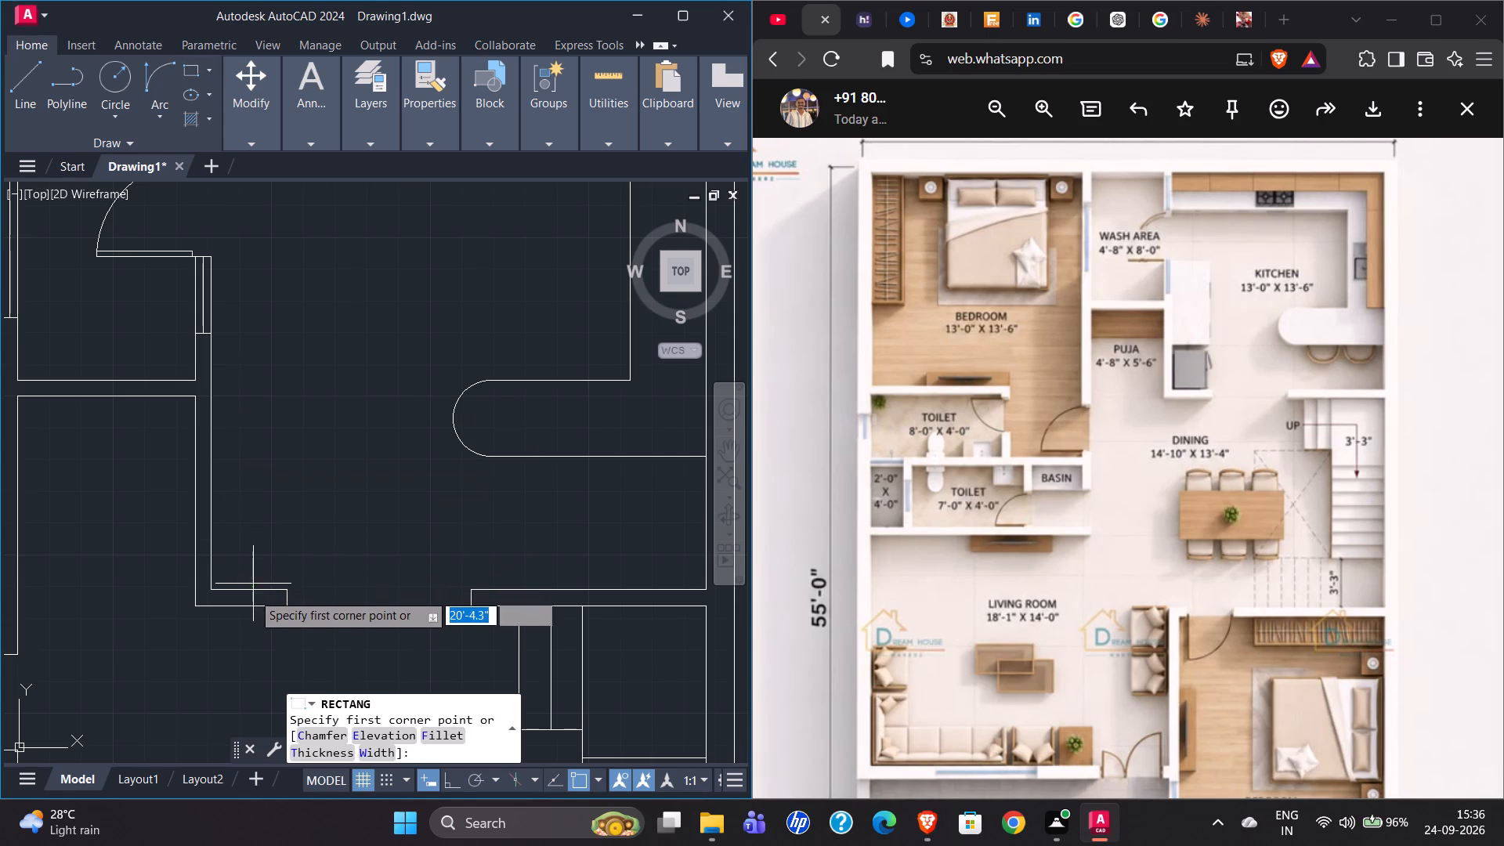
{"action": "scroll", "coordinate": [259, 604], "scroll_direction": "up", "scroll_amount": 2}
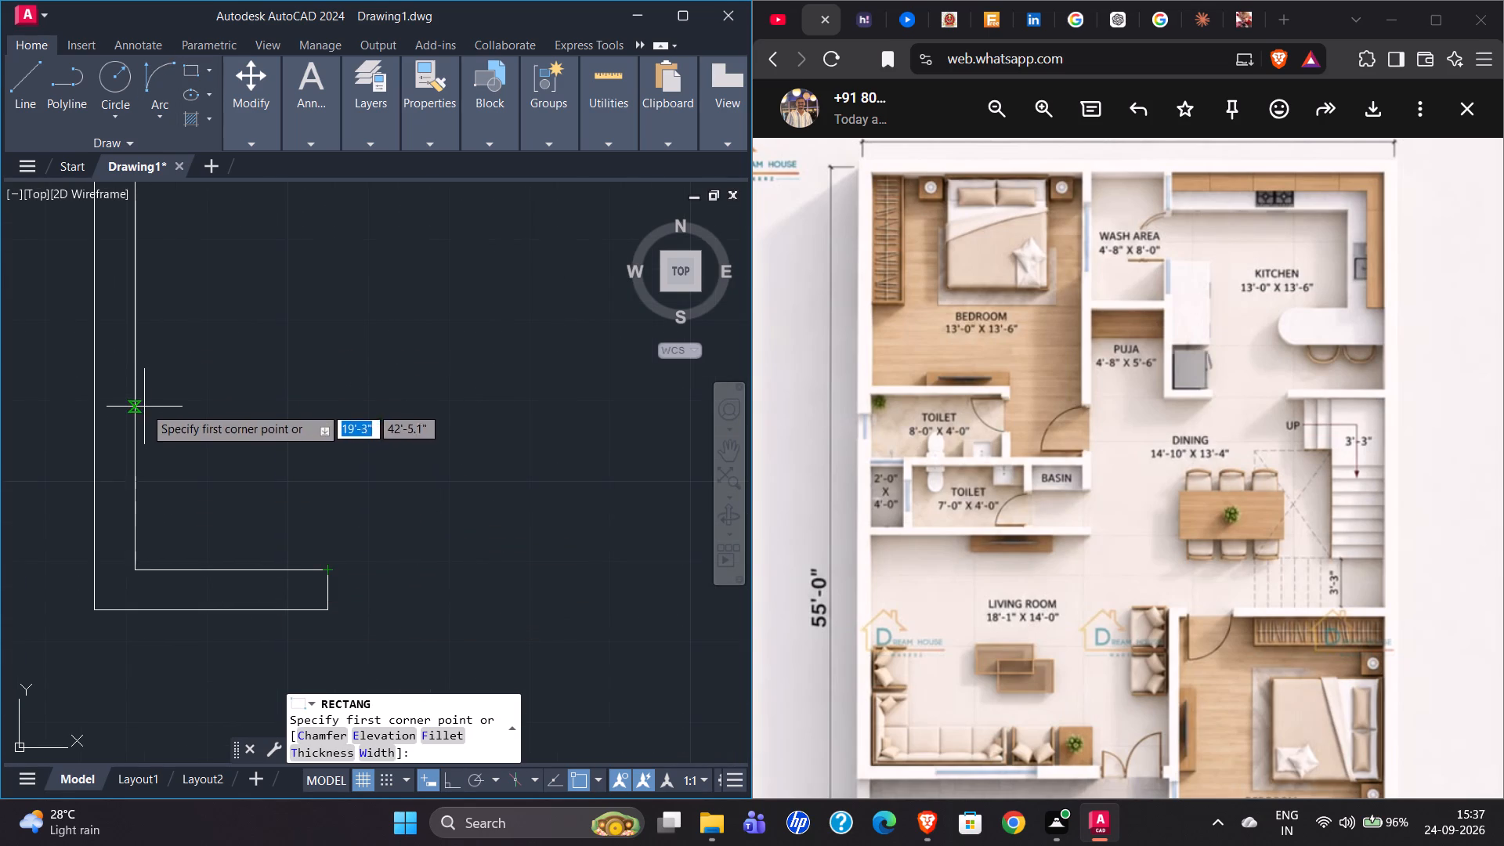
{"action": "scroll", "coordinate": [330, 562], "scroll_direction": "up", "scroll_amount": 4}
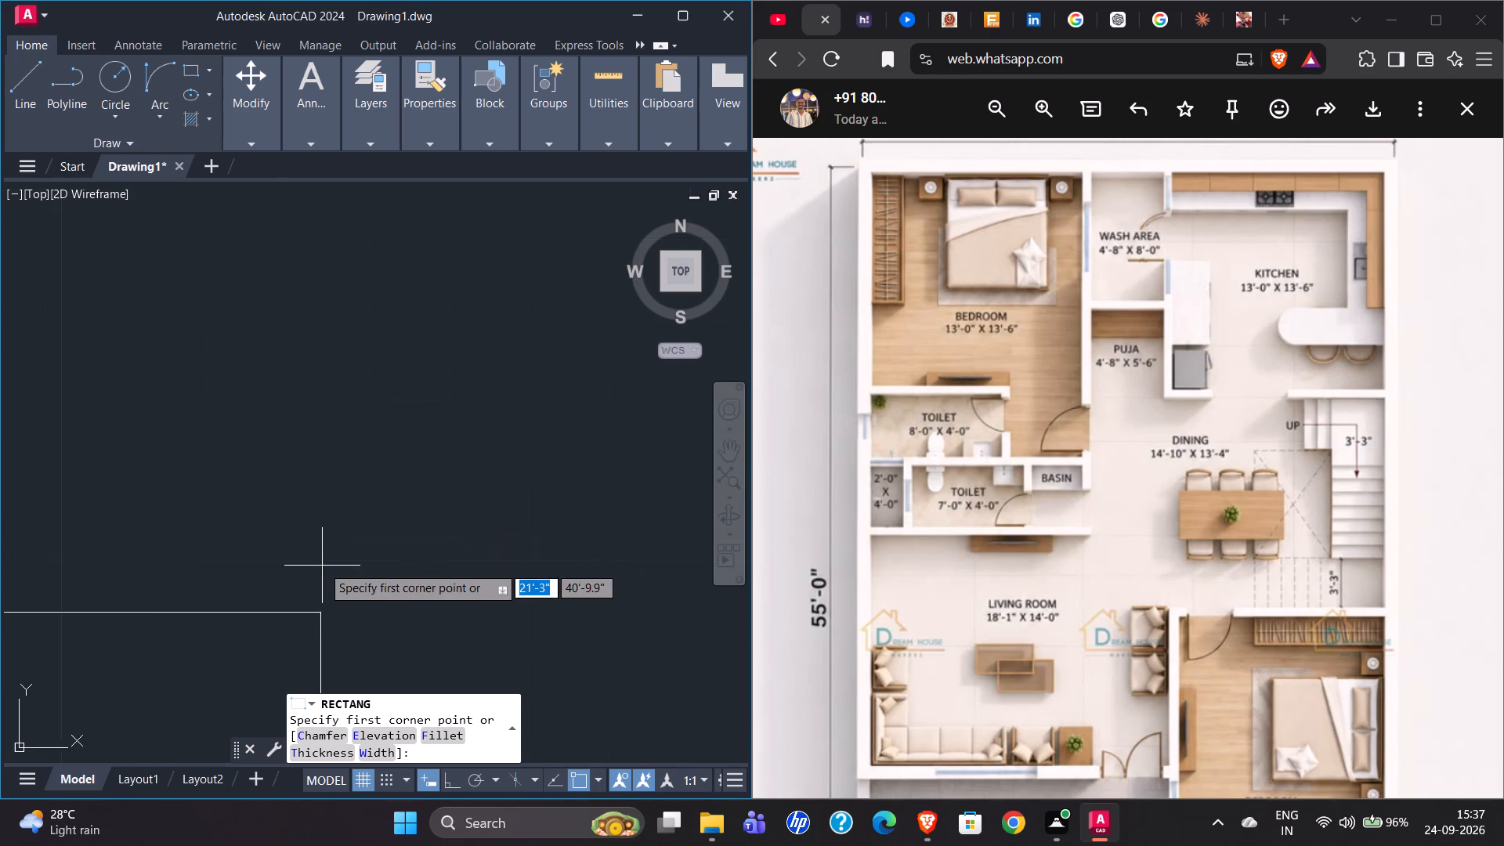
{"action": "scroll", "coordinate": [322, 566], "scroll_direction": "up", "scroll_amount": 1}
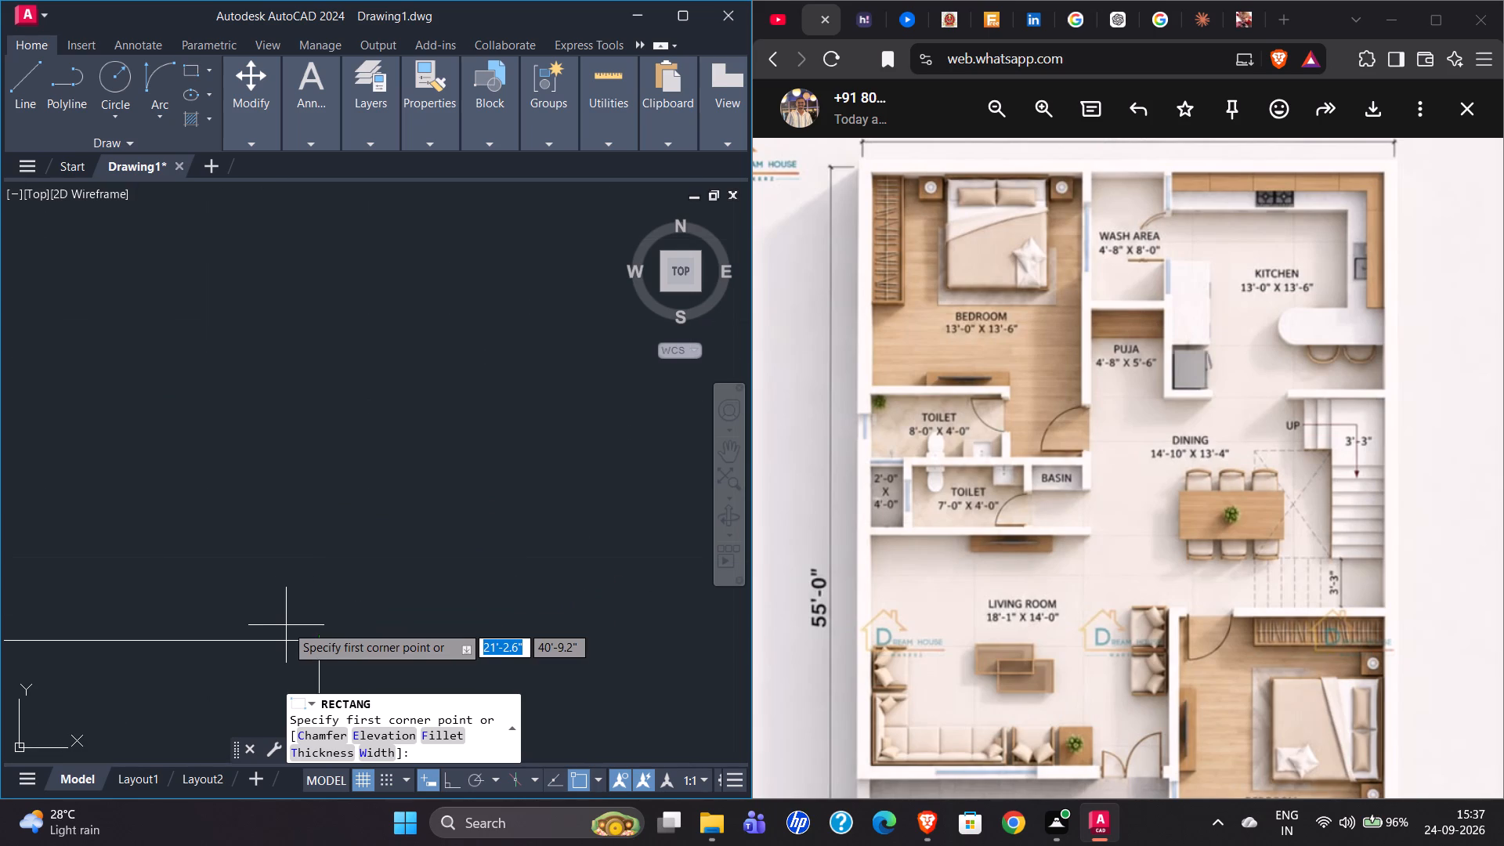
{"action": "left_click", "coordinate": [286, 625]}
{"action": "scroll", "coordinate": [345, 481], "scroll_direction": "down", "scroll_amount": 3}
{"action": "scroll", "coordinate": [417, 469], "scroll_direction": "down", "scroll_amount": 1}
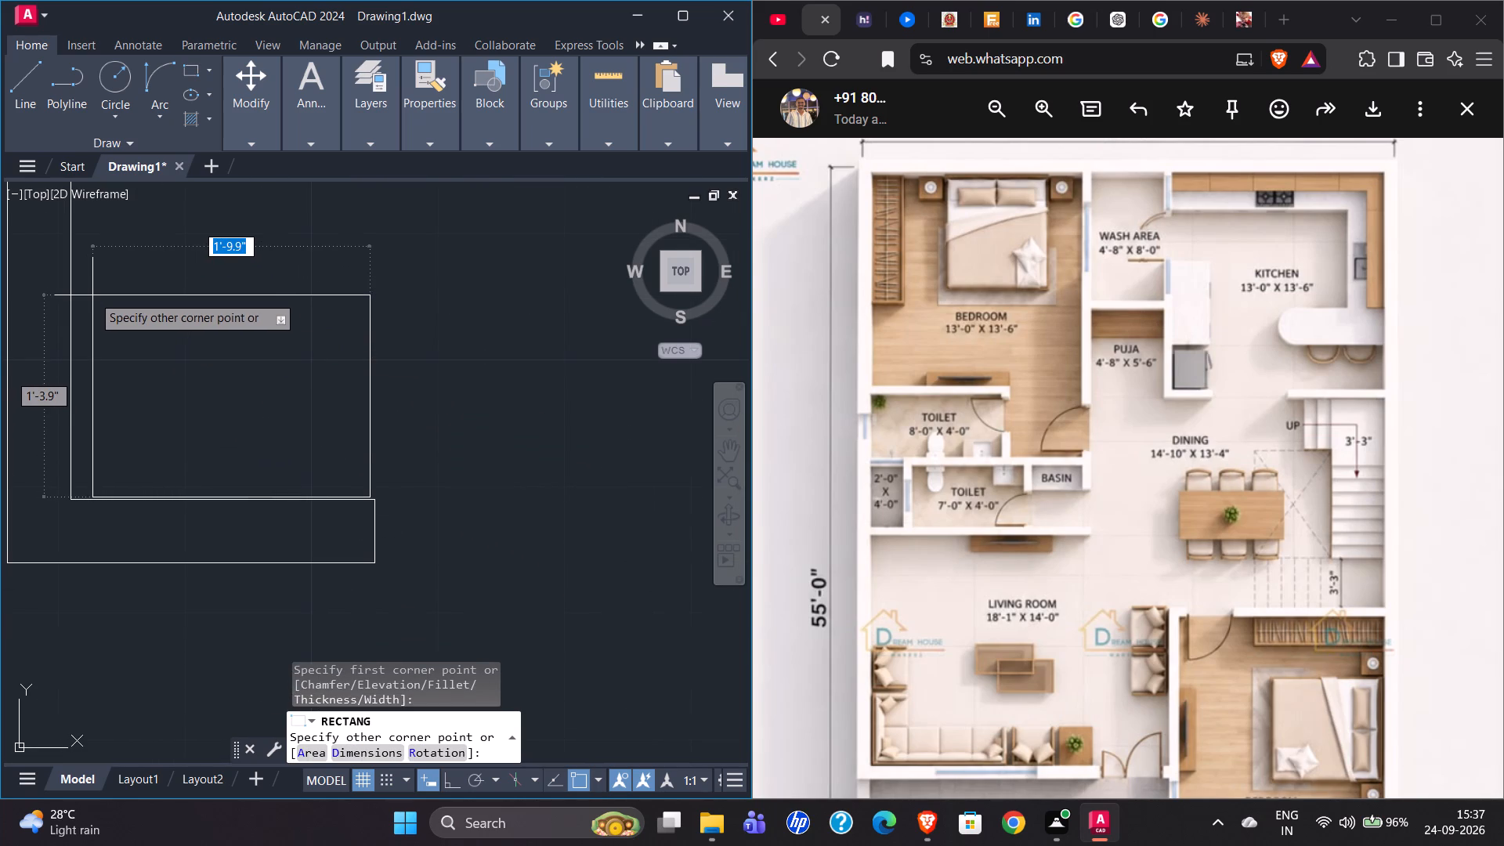
{"action": "scroll", "coordinate": [92, 295], "scroll_direction": "down", "scroll_amount": 2}
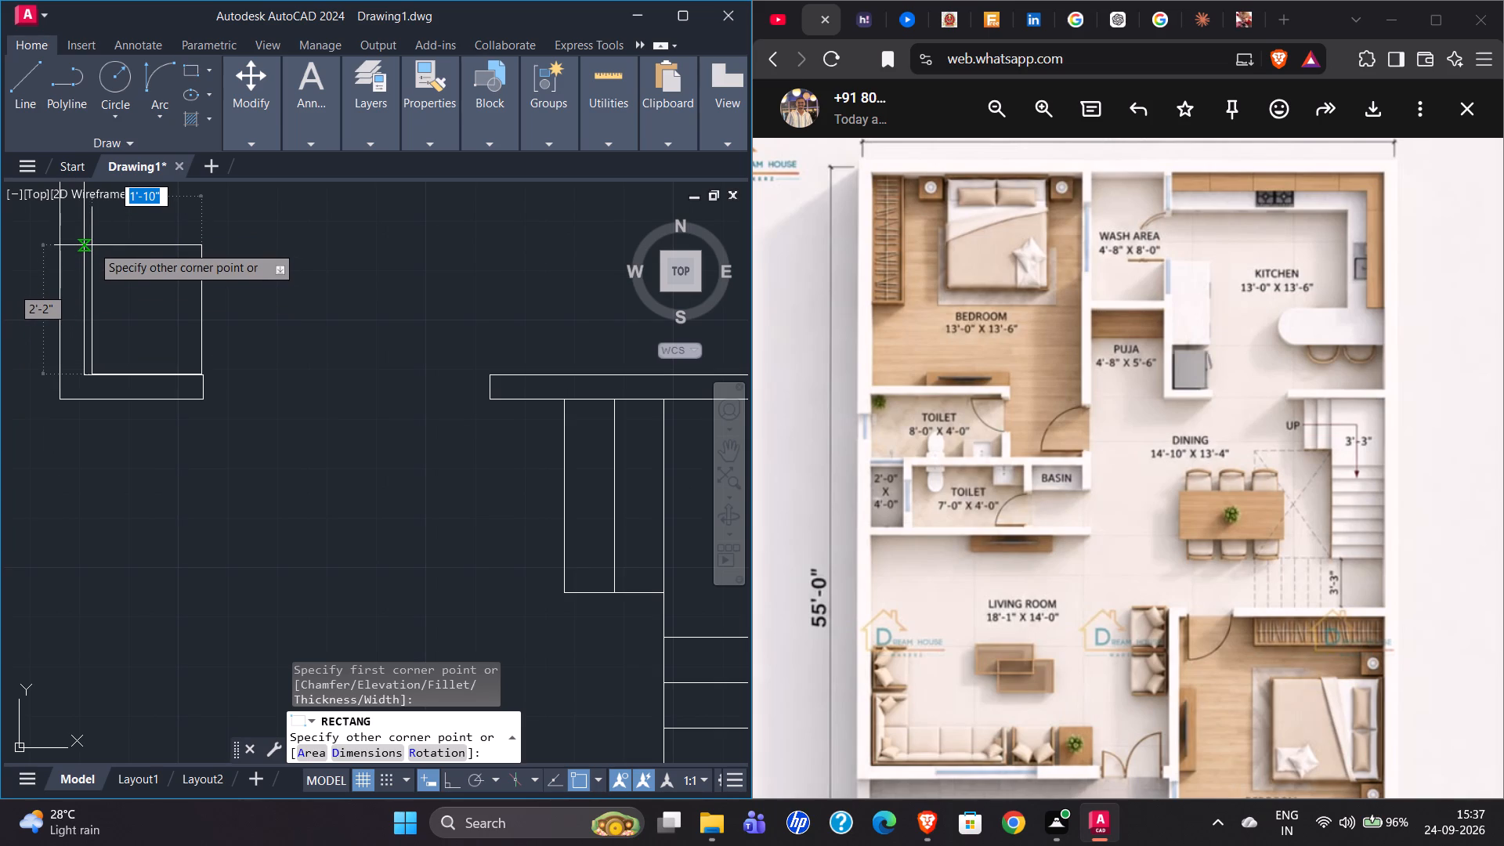
{"action": "scroll", "coordinate": [92, 245], "scroll_direction": "up", "scroll_amount": 3}
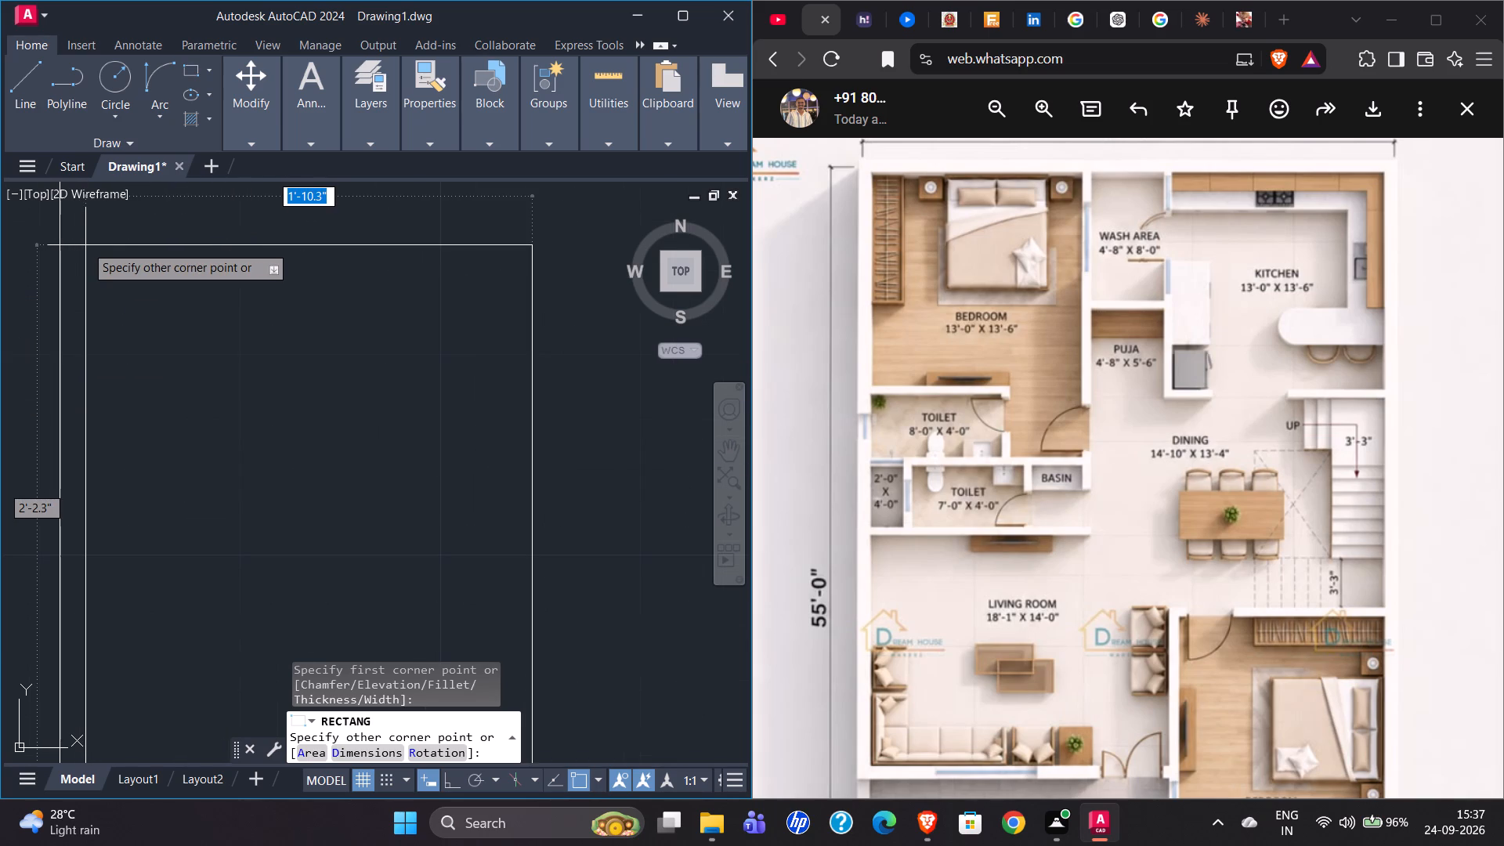
{"action": "left_click", "coordinate": [74, 245]}
Draw a counter rectangle about 1'-10" by 6'-5" along the kitchen's left wall, just above the refrigerator, reaching up to the wash area door.
{"action": "scroll", "coordinate": [121, 357], "scroll_direction": "down", "scroll_amount": 3}
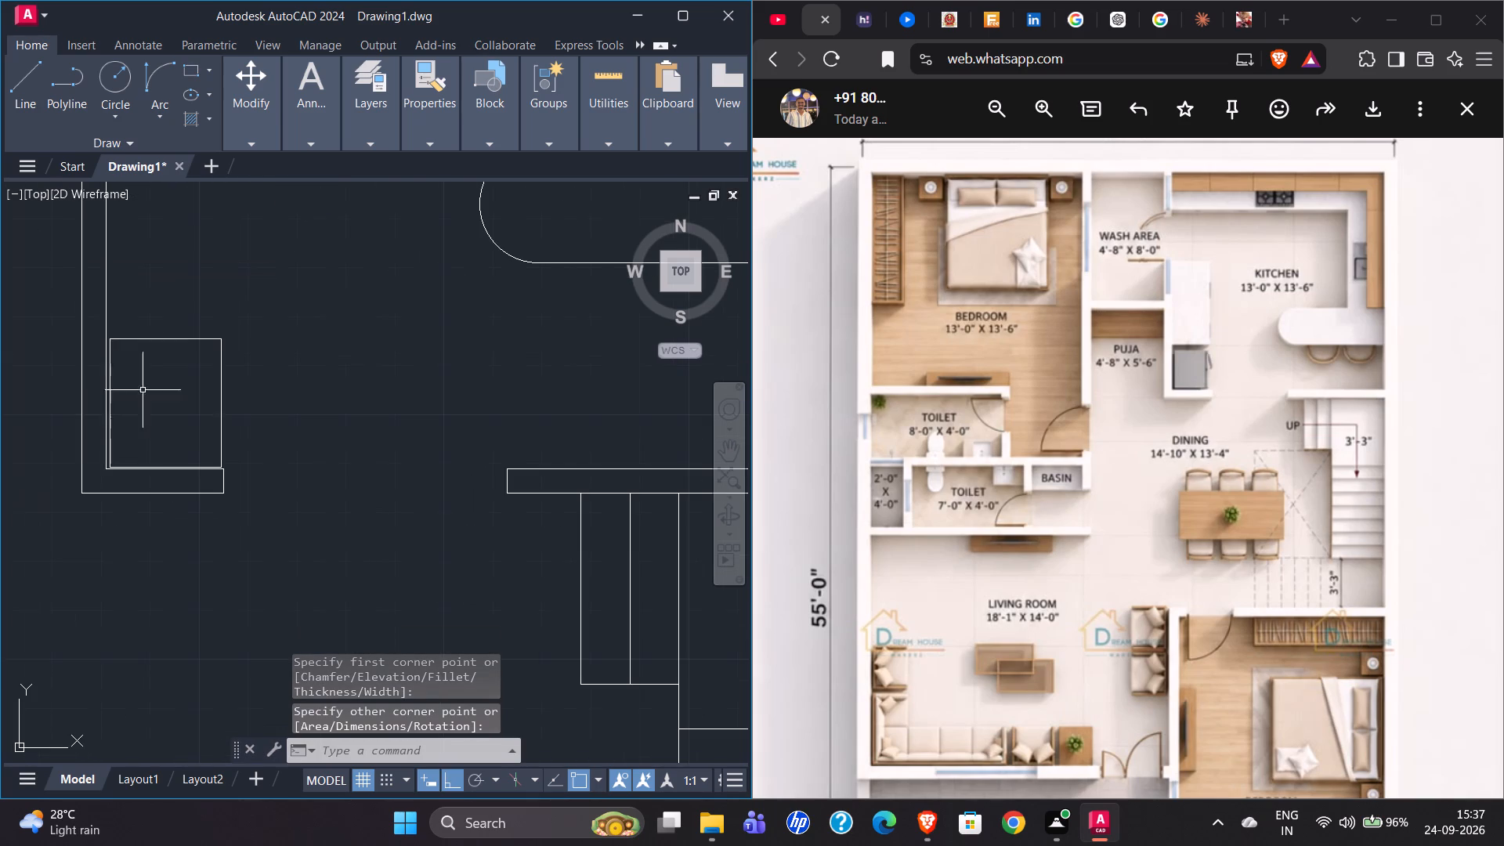
{"action": "scroll", "coordinate": [162, 495], "scroll_direction": "down", "scroll_amount": 2}
{"action": "scroll", "coordinate": [126, 274], "scroll_direction": "up", "scroll_amount": 2}
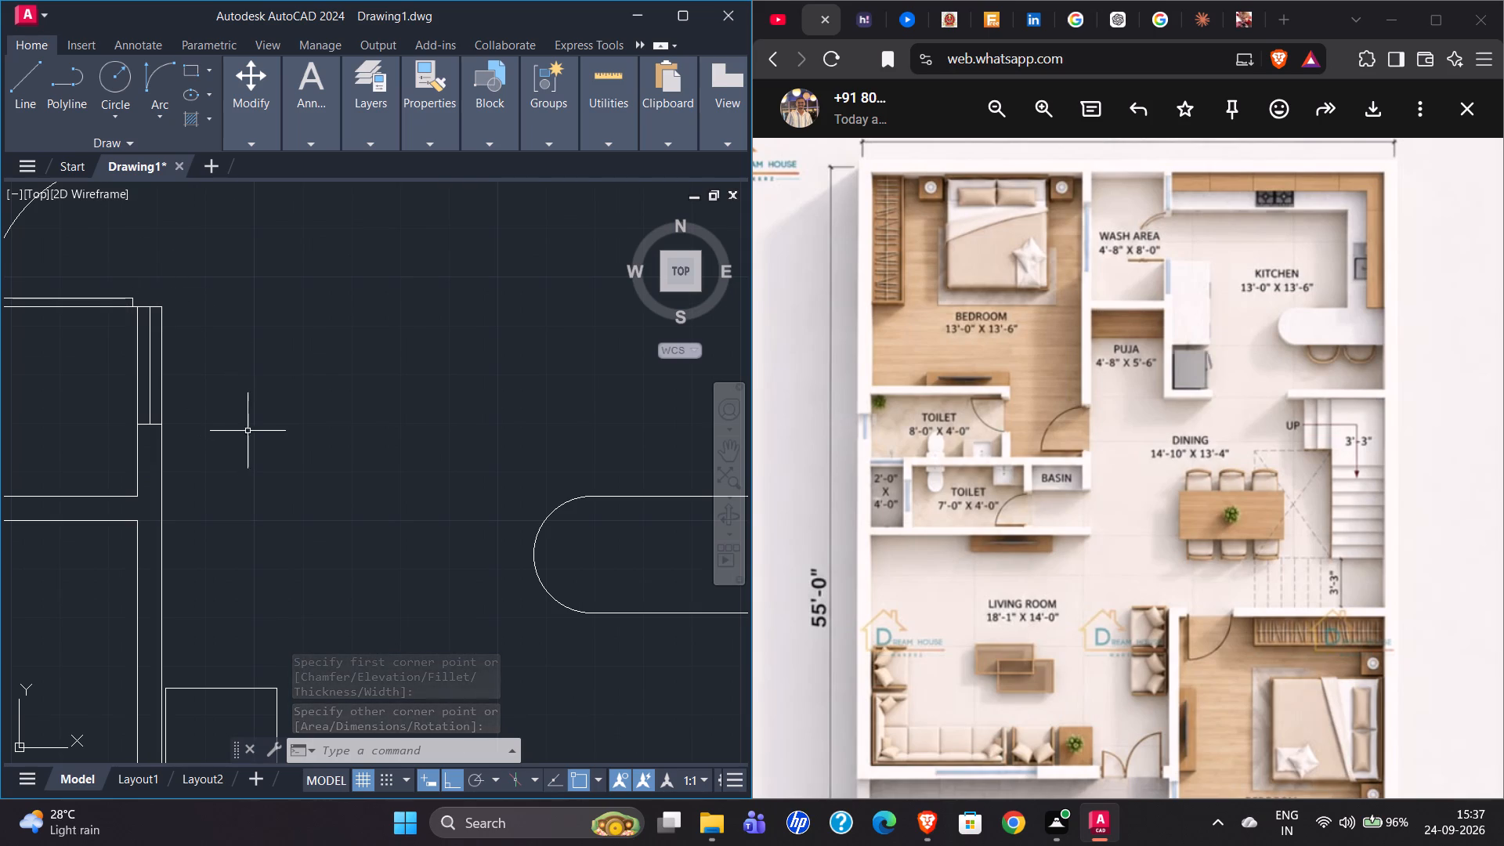
{"action": "left_click", "coordinate": [191, 72]}
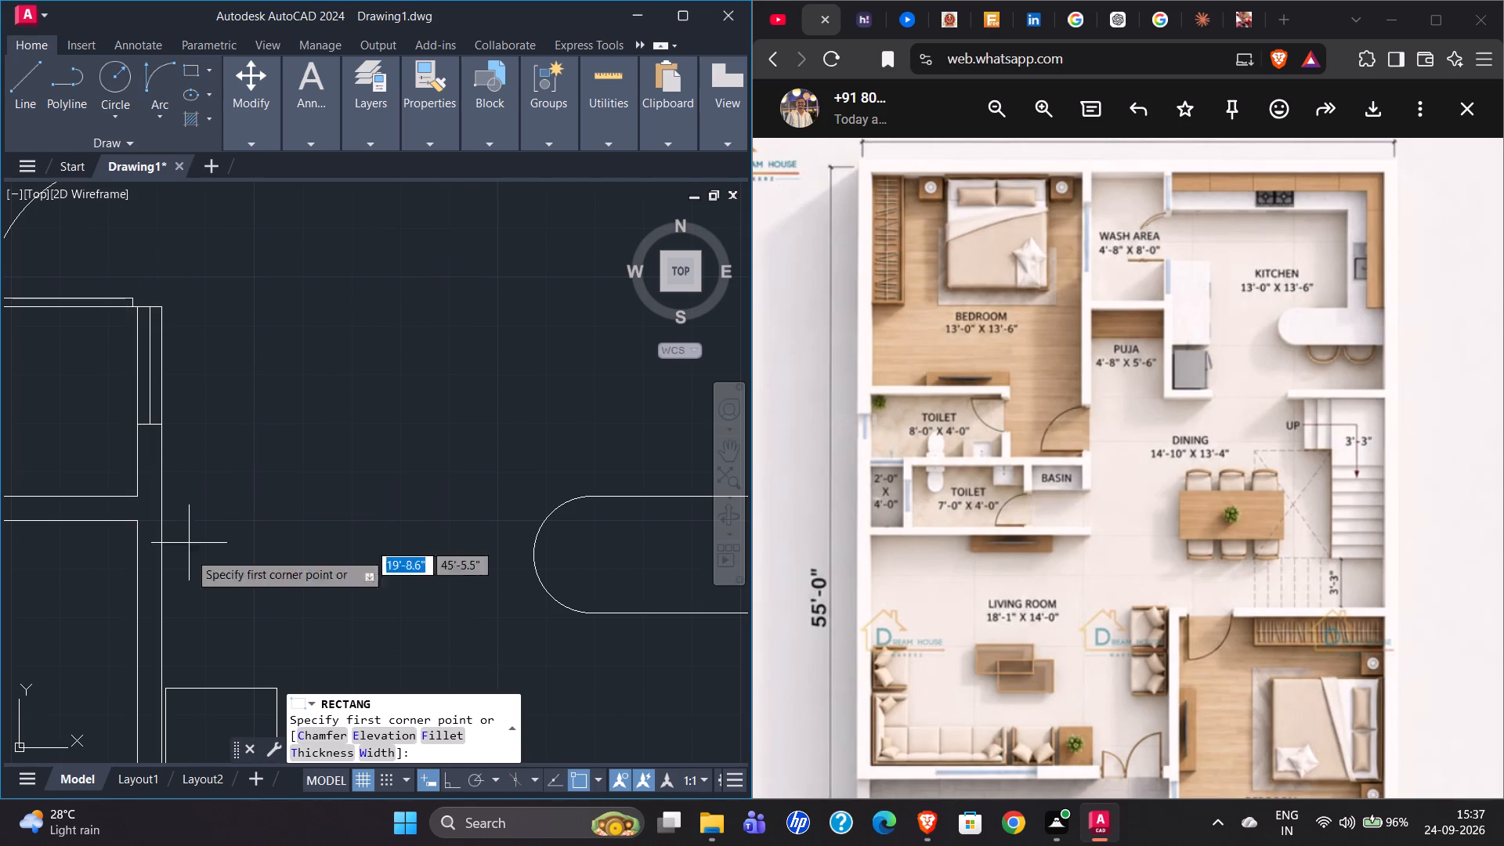
{"action": "scroll", "coordinate": [426, 418], "scroll_direction": "down", "scroll_amount": 1}
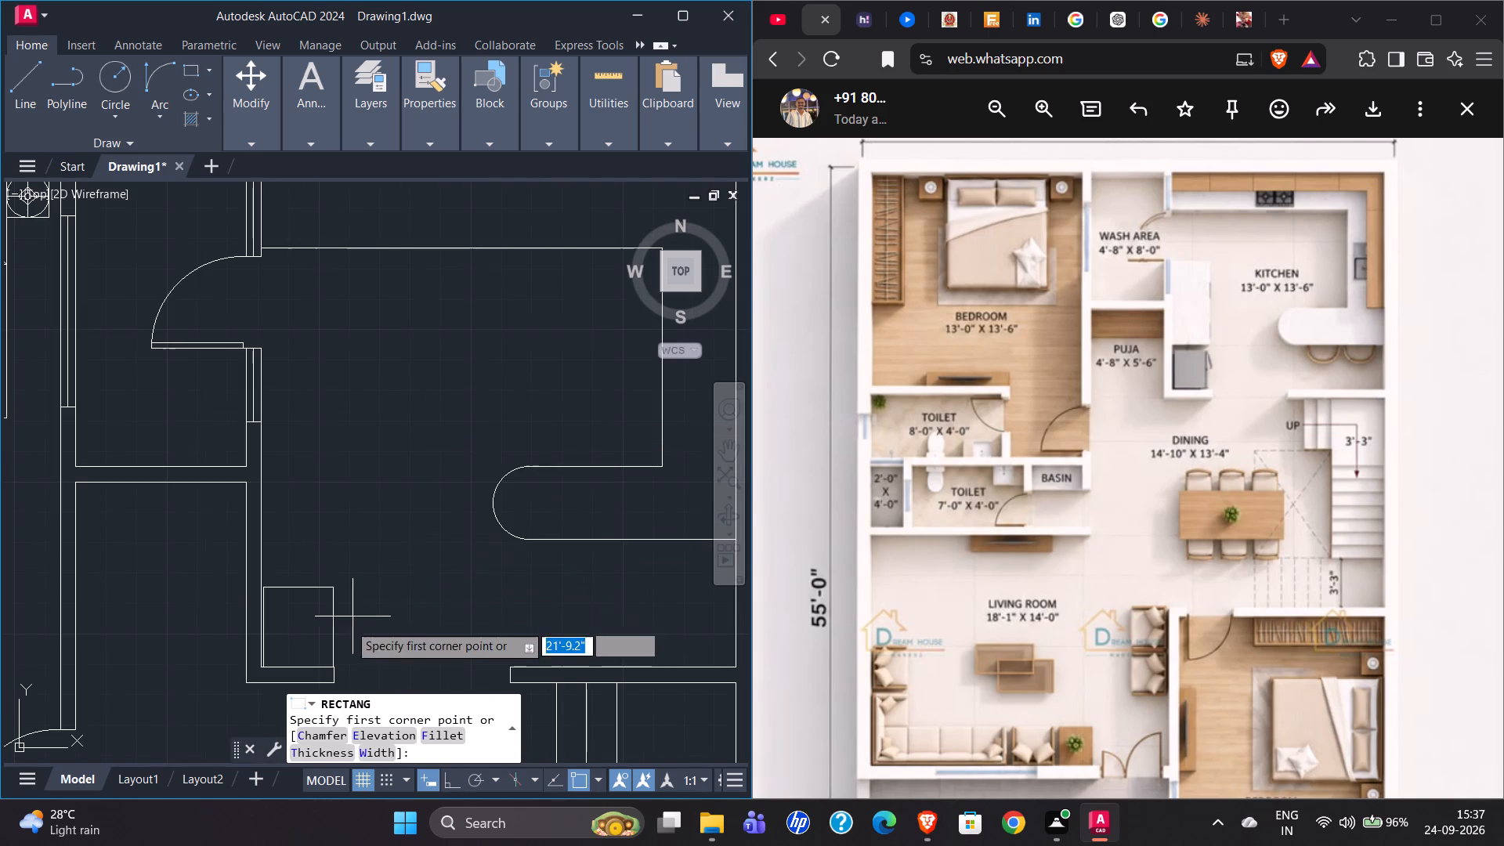
{"action": "scroll", "coordinate": [330, 618], "scroll_direction": "up", "scroll_amount": 4}
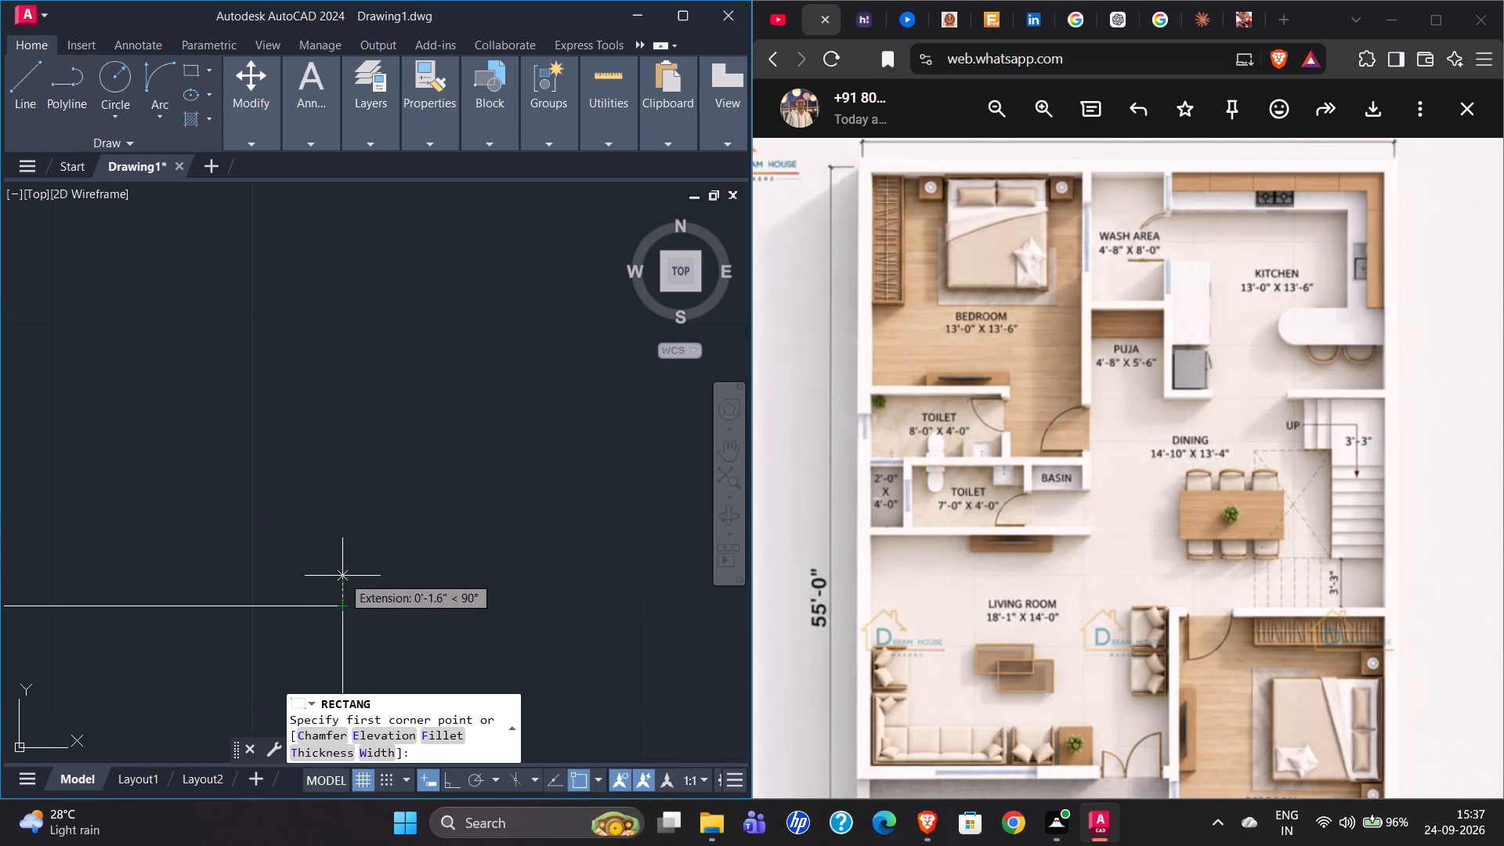
{"action": "left_click", "coordinate": [342, 576]}
{"action": "scroll", "coordinate": [196, 515], "scroll_direction": "down", "scroll_amount": 3}
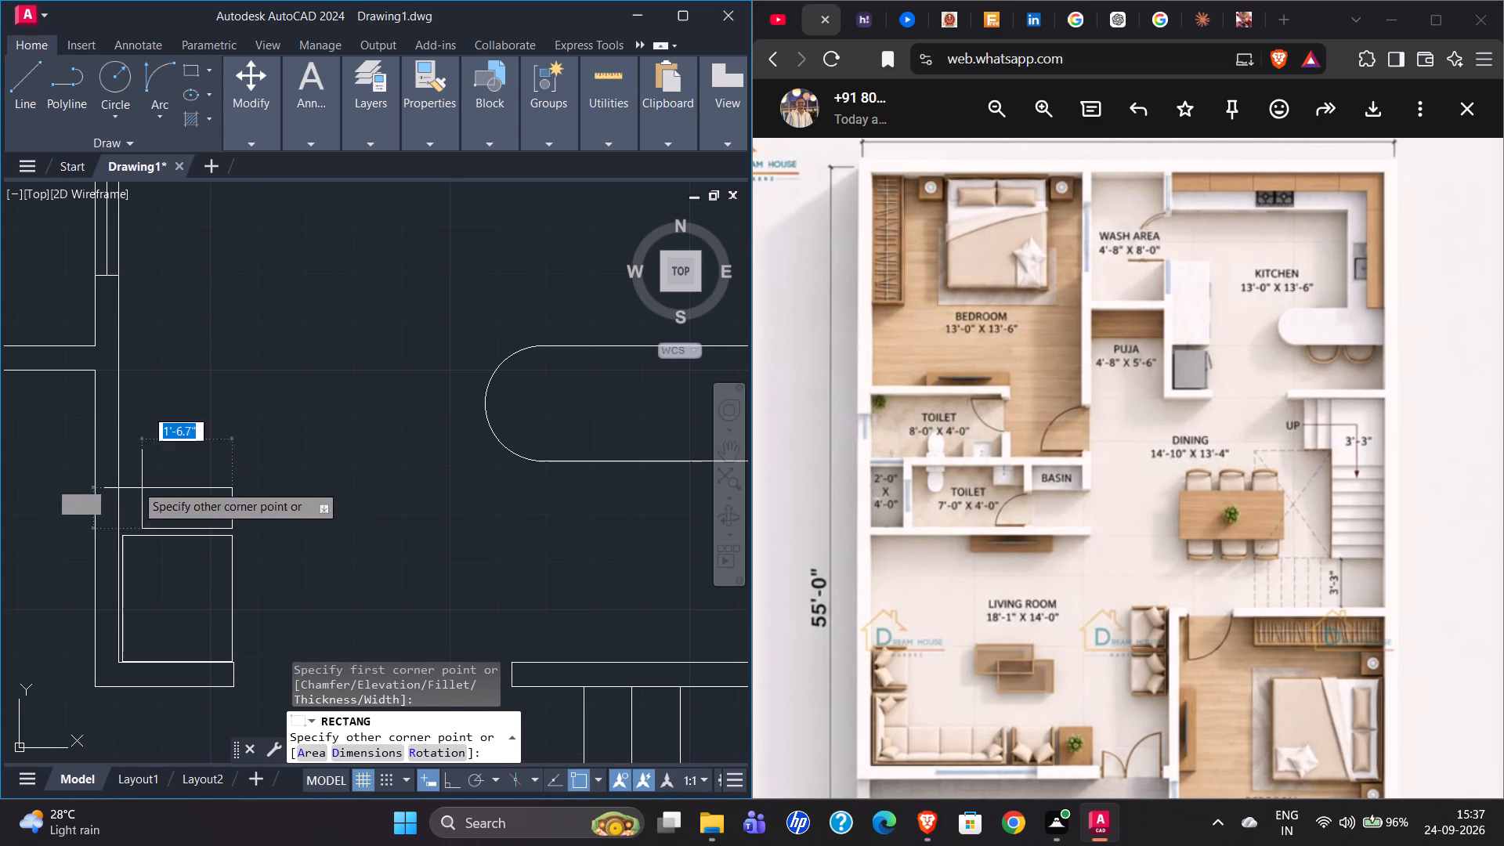
{"action": "scroll", "coordinate": [124, 371], "scroll_direction": "down", "scroll_amount": 3}
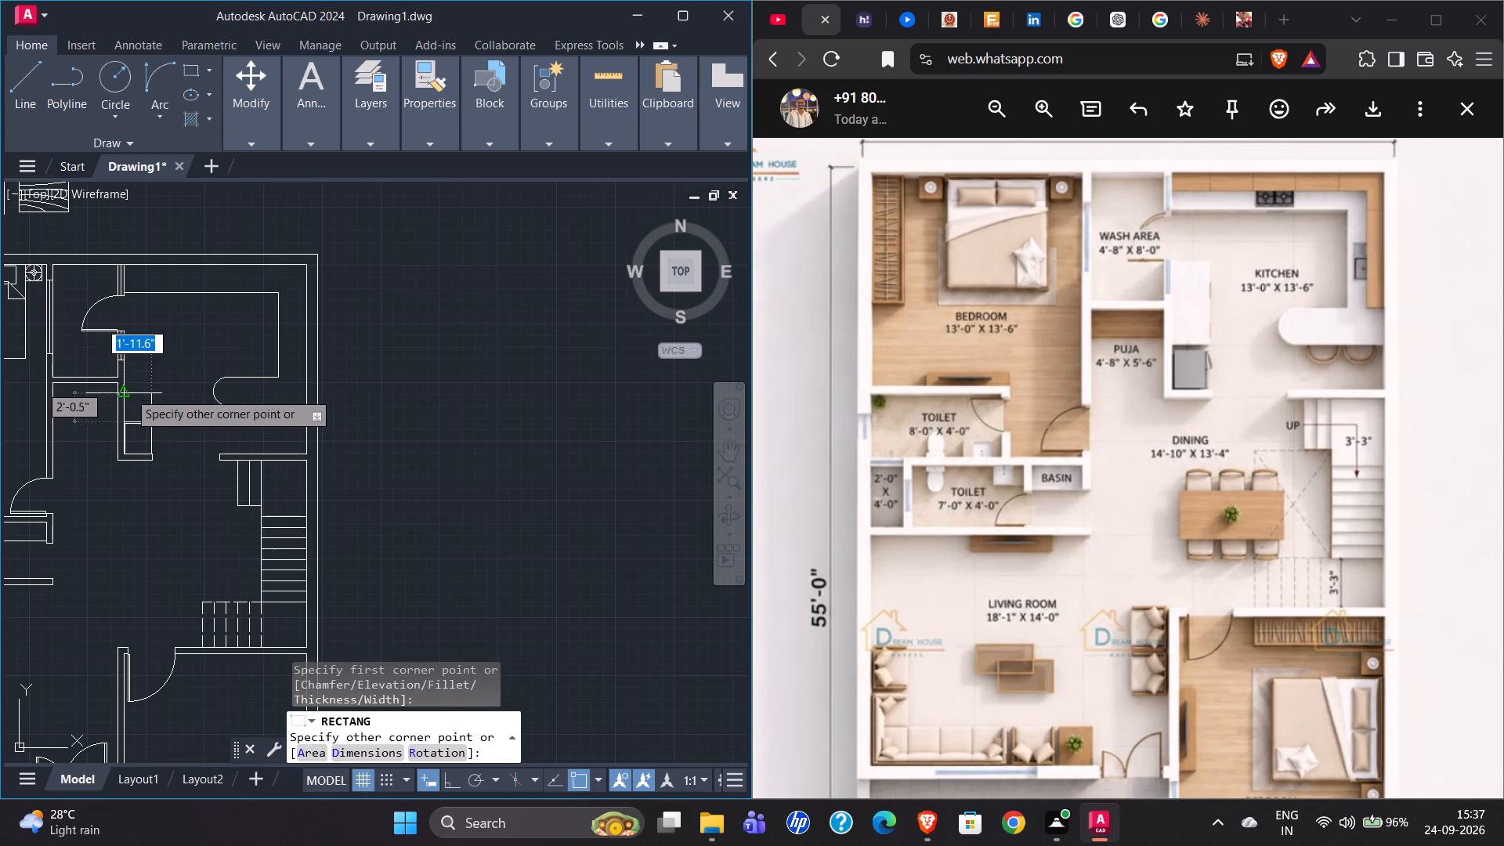
{"action": "scroll", "coordinate": [123, 337], "scroll_direction": "up", "scroll_amount": 4}
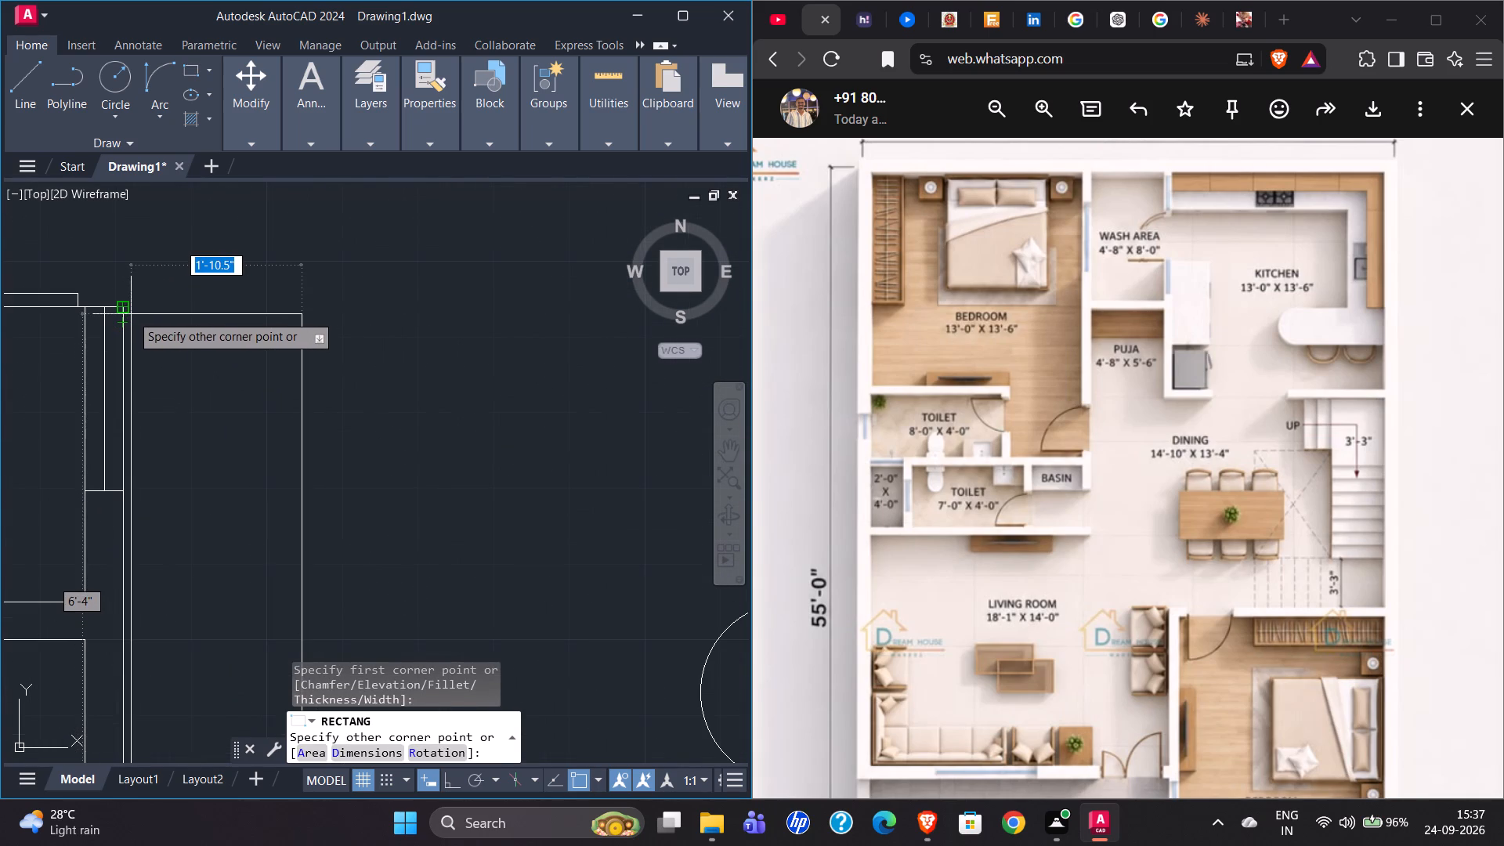
{"action": "scroll", "coordinate": [135, 309], "scroll_direction": "up", "scroll_amount": 3}
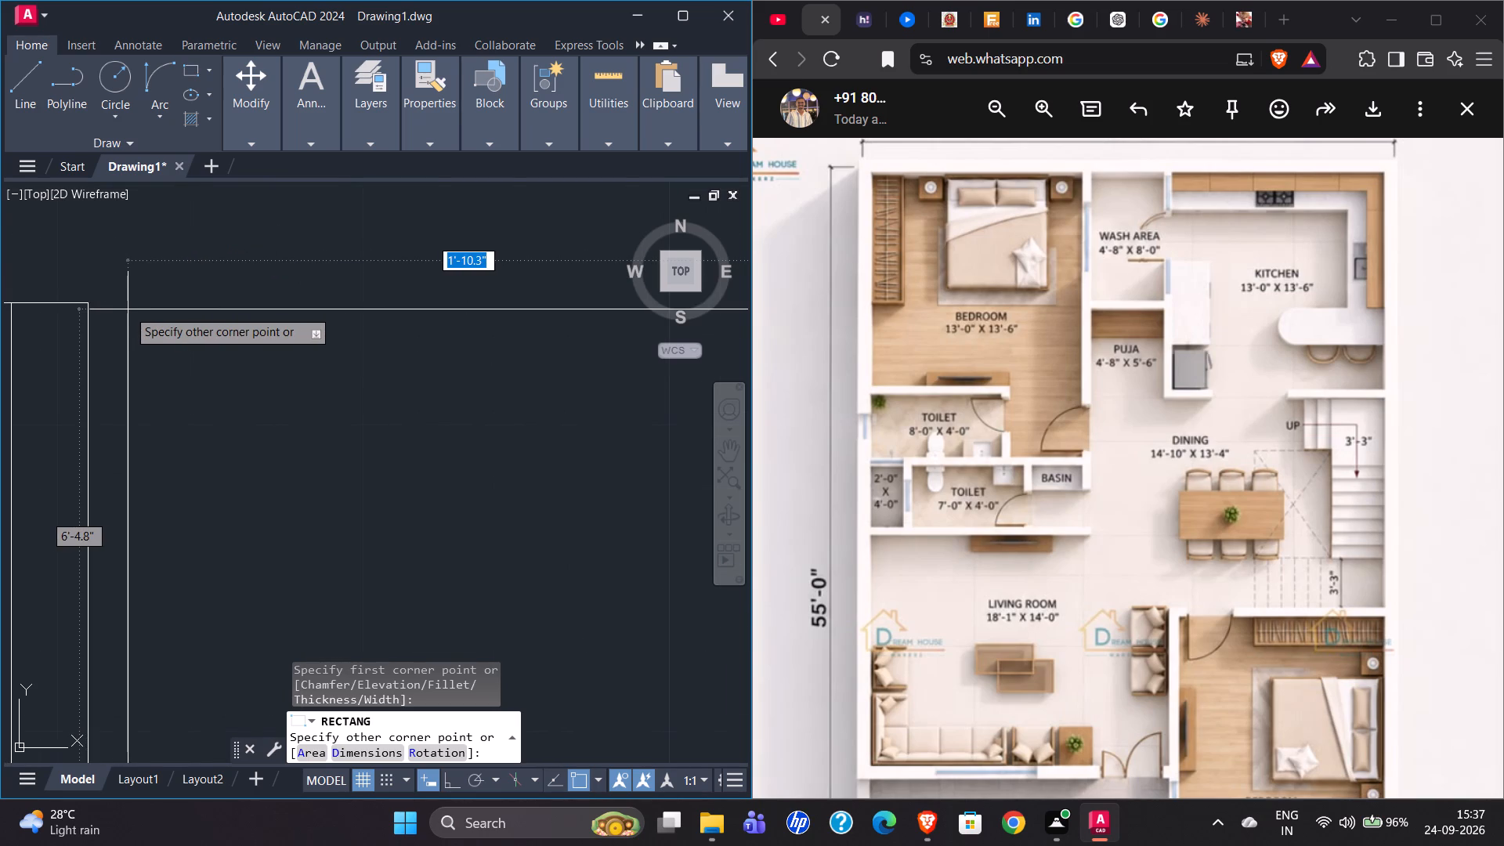
{"action": "left_click", "coordinate": [118, 310]}
Offset the refrigerator rectangle inward by 1".
{"action": "scroll", "coordinate": [100, 432], "scroll_direction": "down", "scroll_amount": 3}
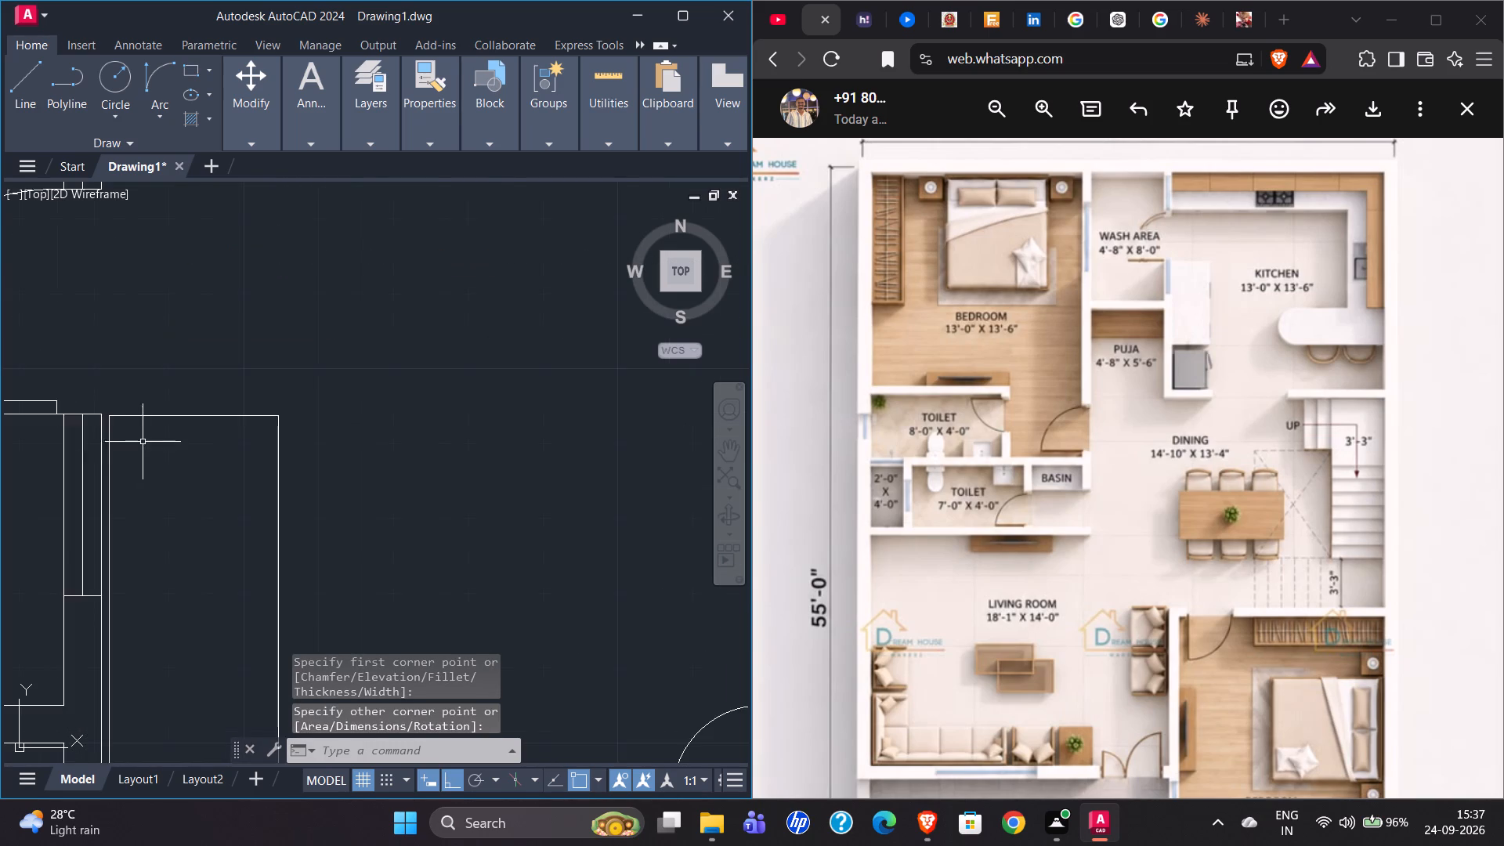
{"action": "scroll", "coordinate": [160, 430], "scroll_direction": "down", "scroll_amount": 2}
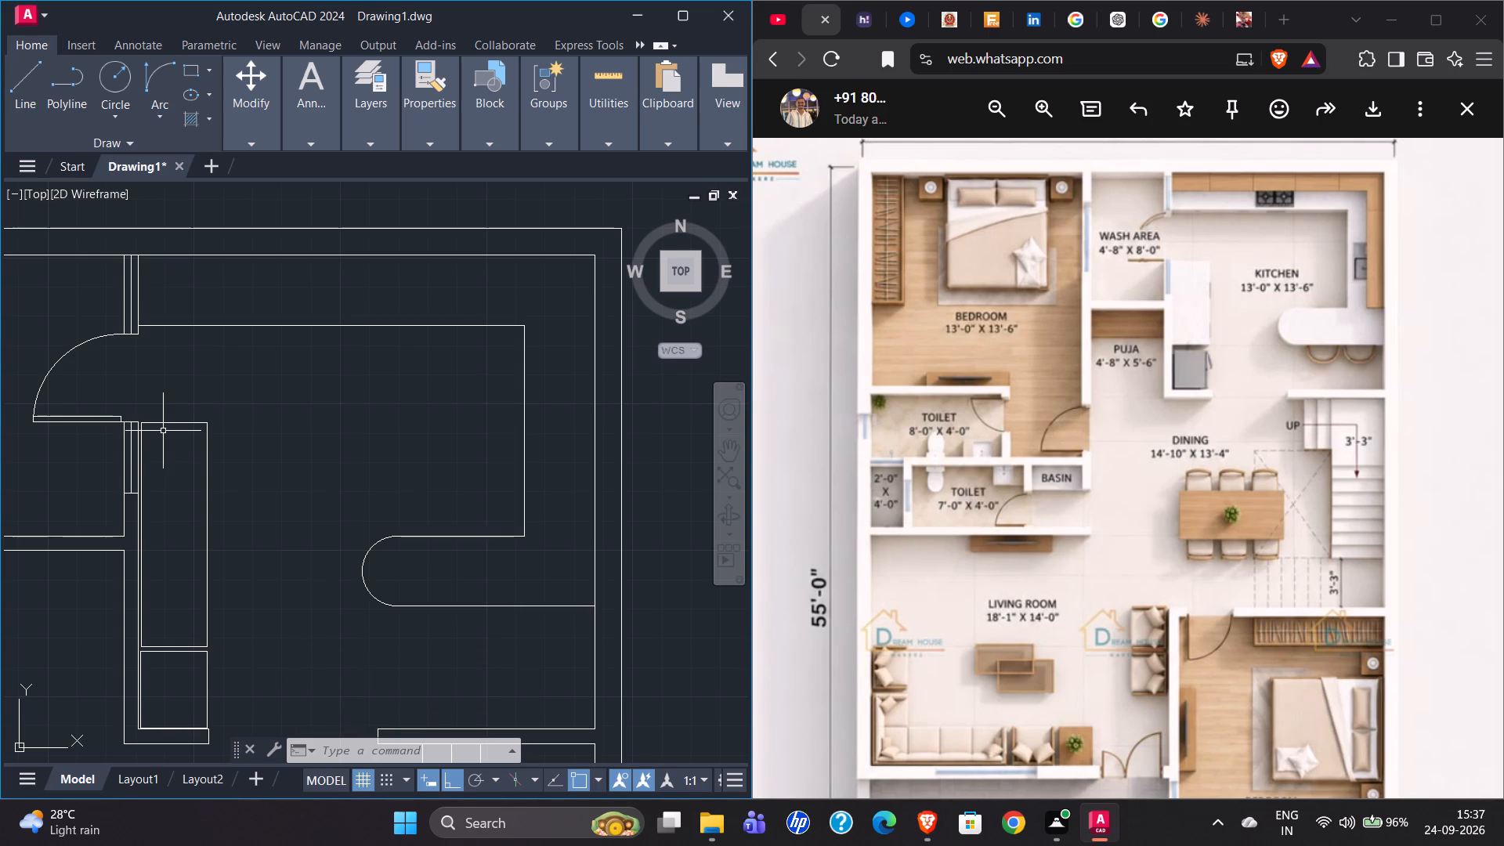
{"action": "scroll", "coordinate": [302, 521], "scroll_direction": "down", "scroll_amount": 1}
{"action": "scroll", "coordinate": [265, 678], "scroll_direction": "up", "scroll_amount": 1}
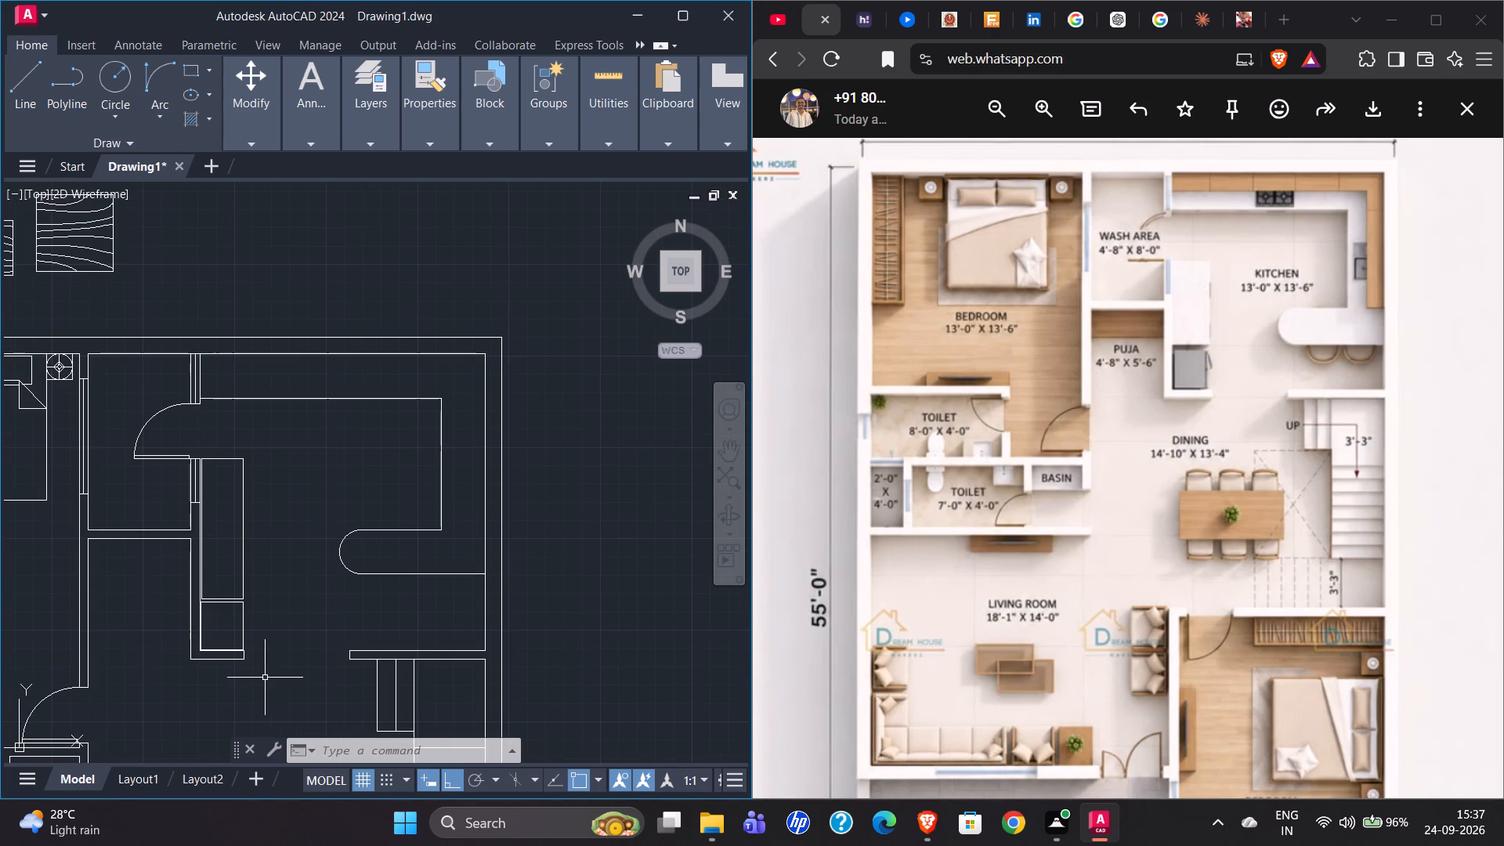
{"action": "scroll", "coordinate": [265, 678], "scroll_direction": "up", "scroll_amount": 2}
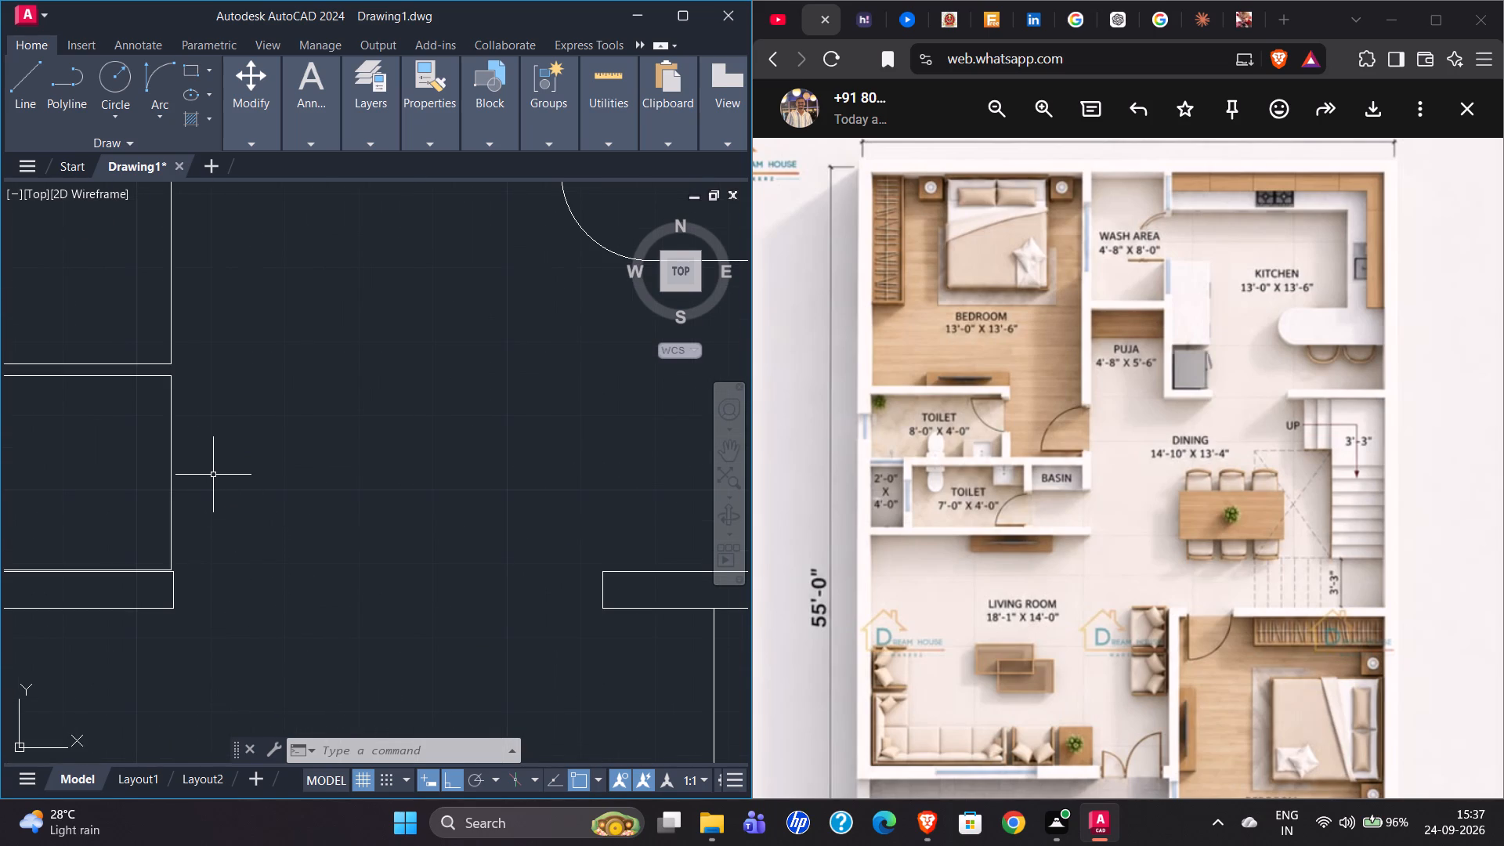
{"action": "scroll", "coordinate": [375, 458], "scroll_direction": "down", "scroll_amount": 1}
{"action": "scroll", "coordinate": [225, 464], "scroll_direction": "up", "scroll_amount": 2}
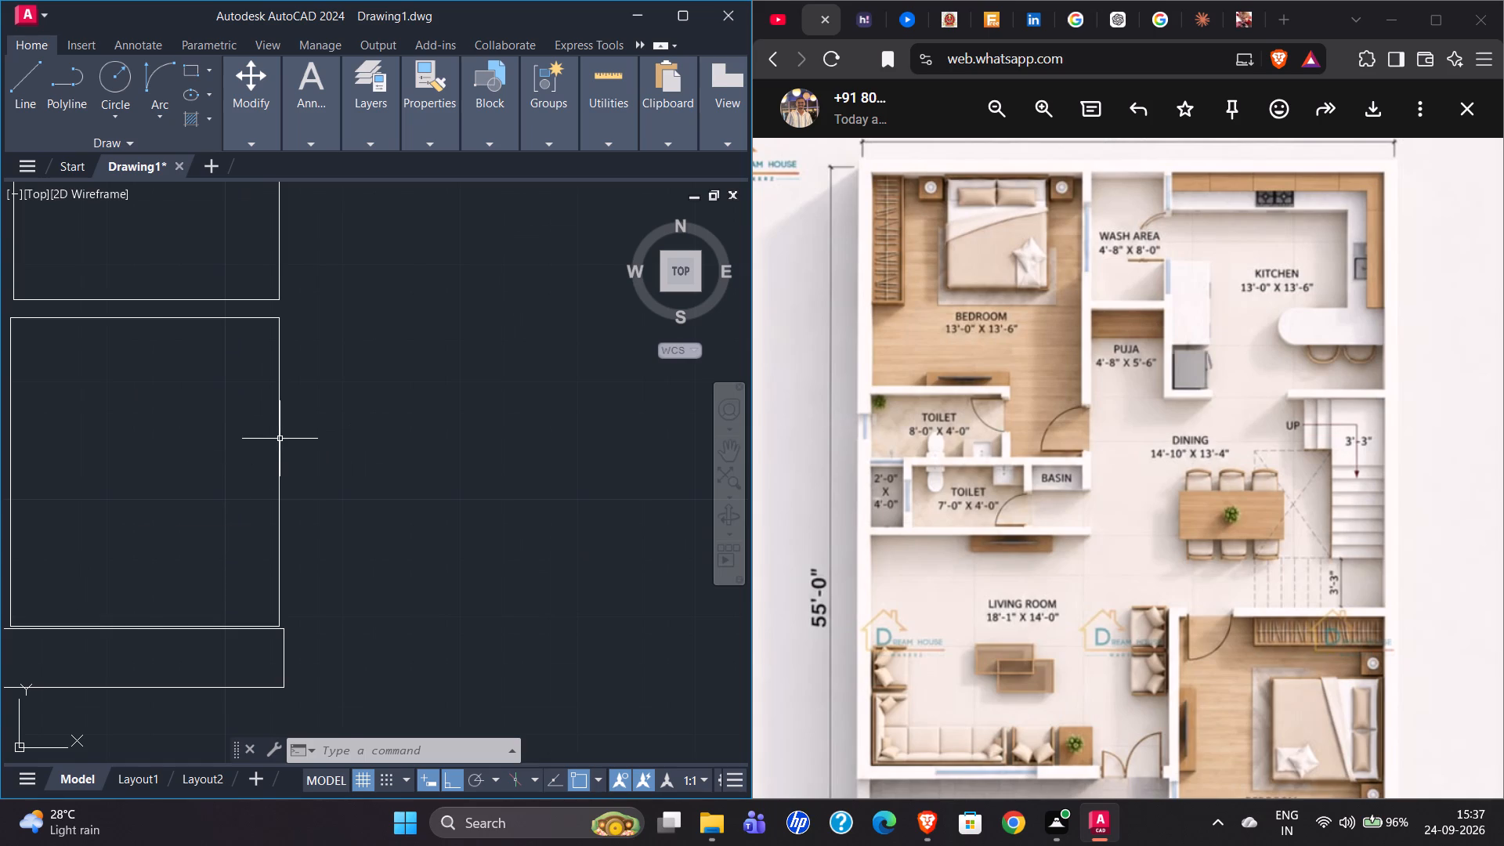
{"action": "left_click", "coordinate": [280, 437]}
{"action": "key", "text": "o"}
{"action": "key", "text": "Return"}
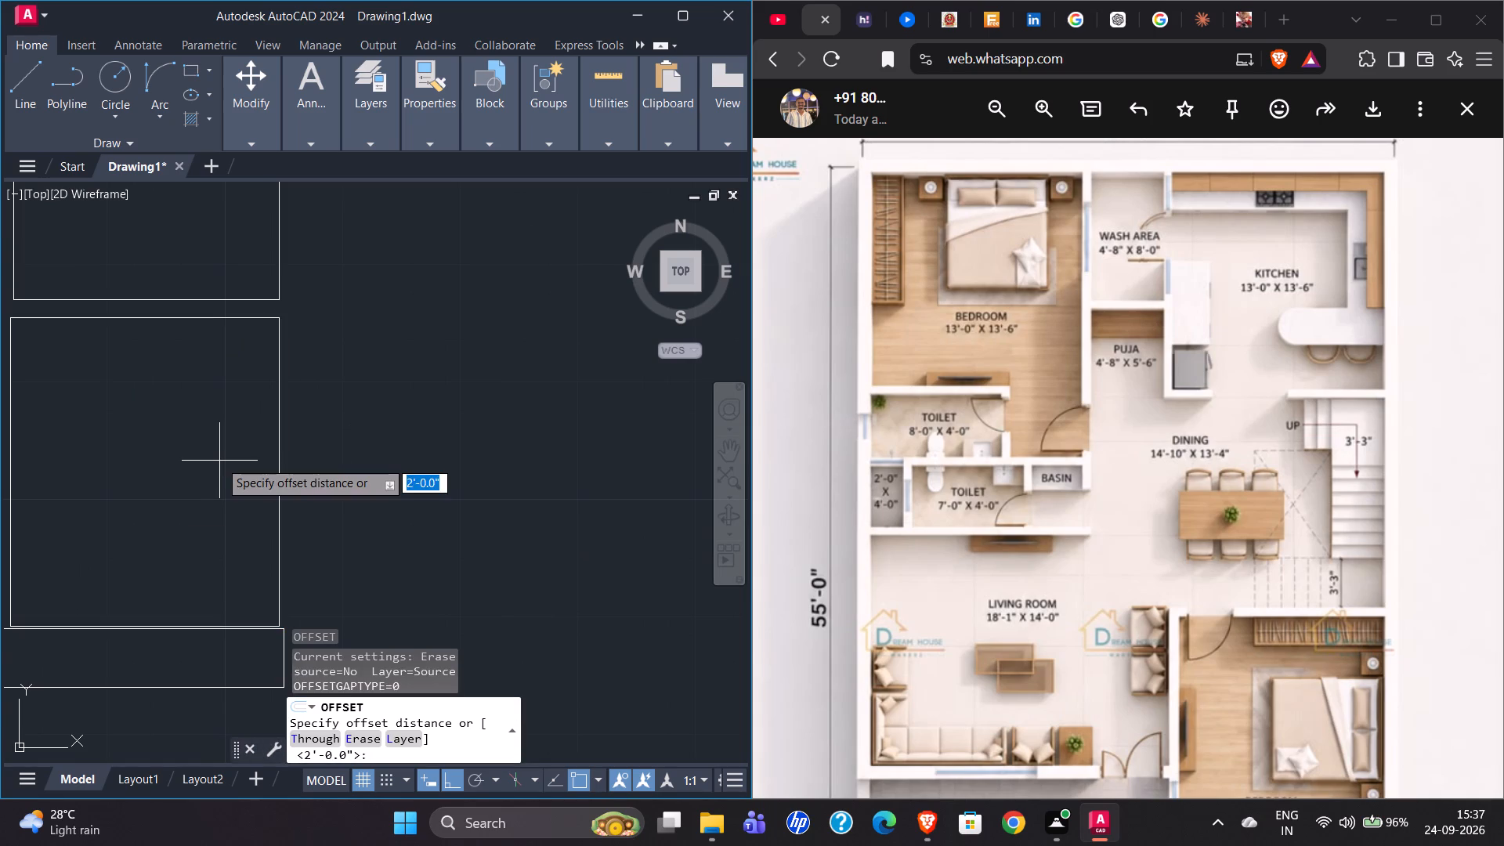
{"action": "key", "text": "1"}
{"action": "key", "text": "shift+quotedbl"}
{"action": "key", "text": "Return"}
{"action": "left_click", "coordinate": [214, 461]}
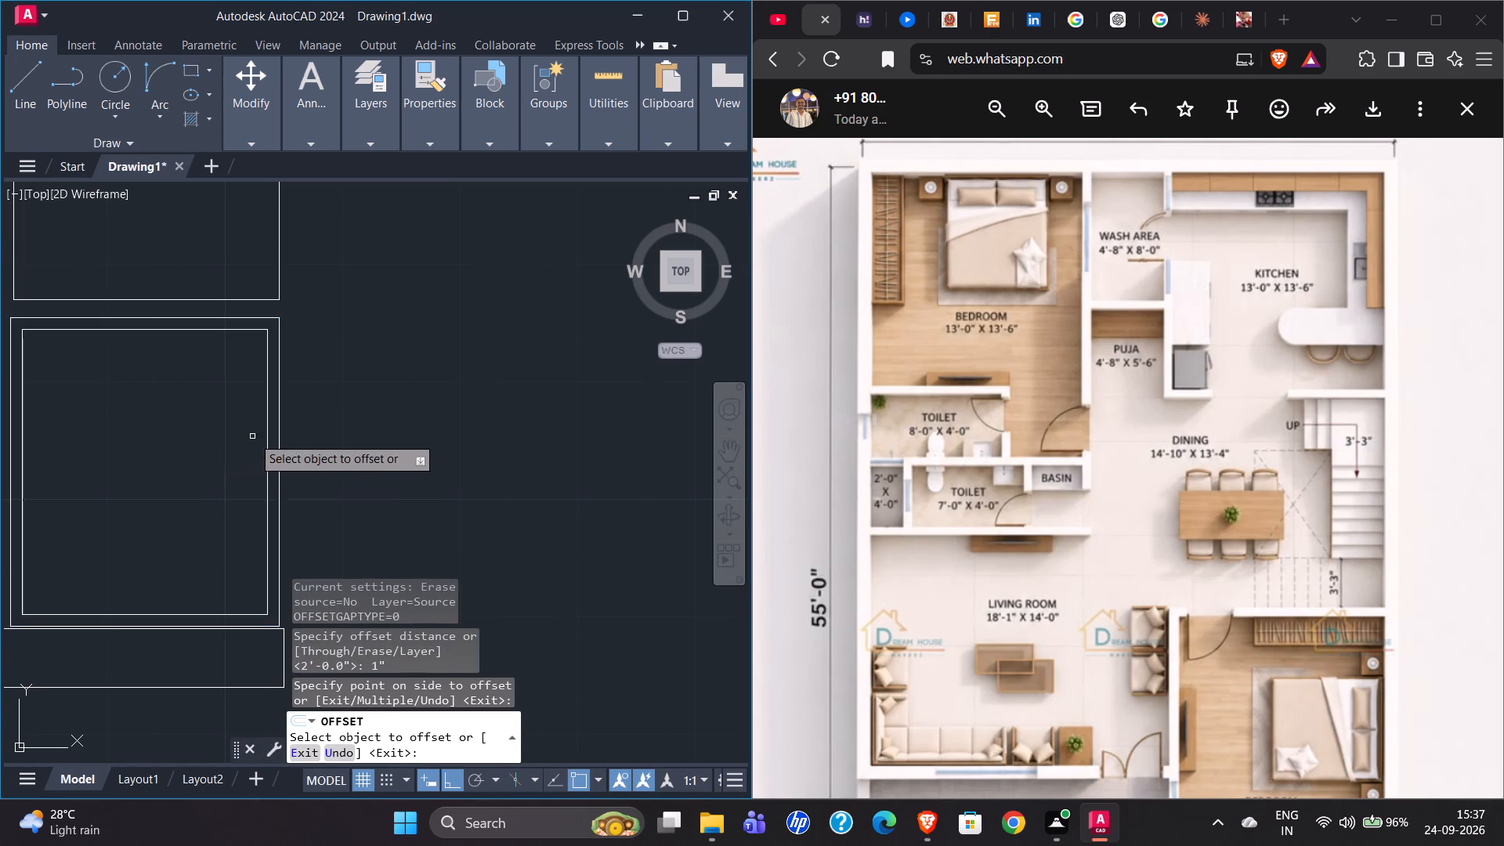
{"action": "scroll", "coordinate": [274, 428], "scroll_direction": "down", "scroll_amount": 3}
{"action": "scroll", "coordinate": [262, 320], "scroll_direction": "up", "scroll_amount": 1}
{"action": "scroll", "coordinate": [172, 489], "scroll_direction": "down", "scroll_amount": 3}
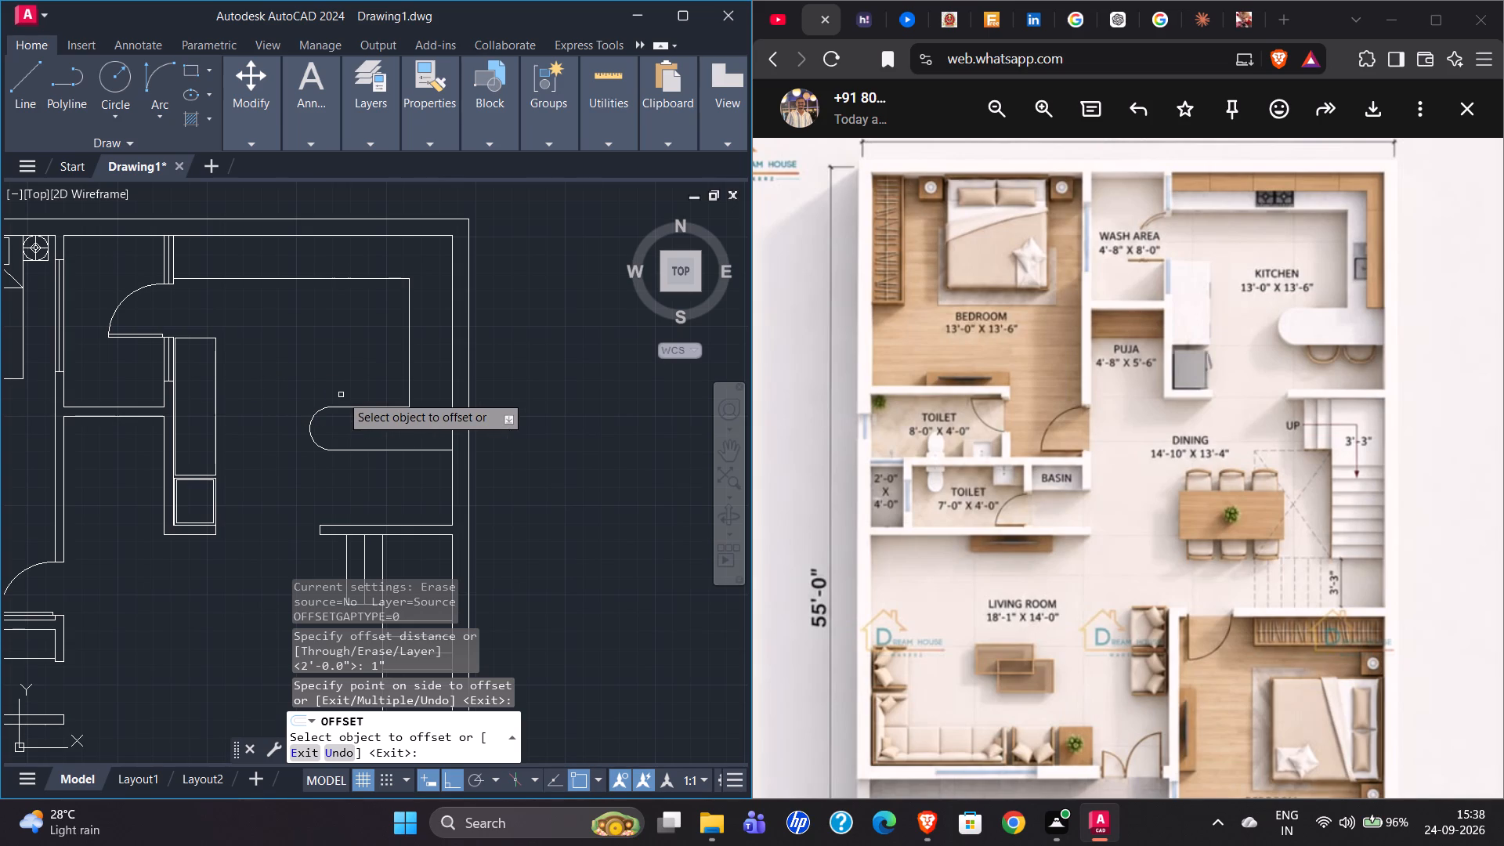
{"action": "key", "text": "Escape"}
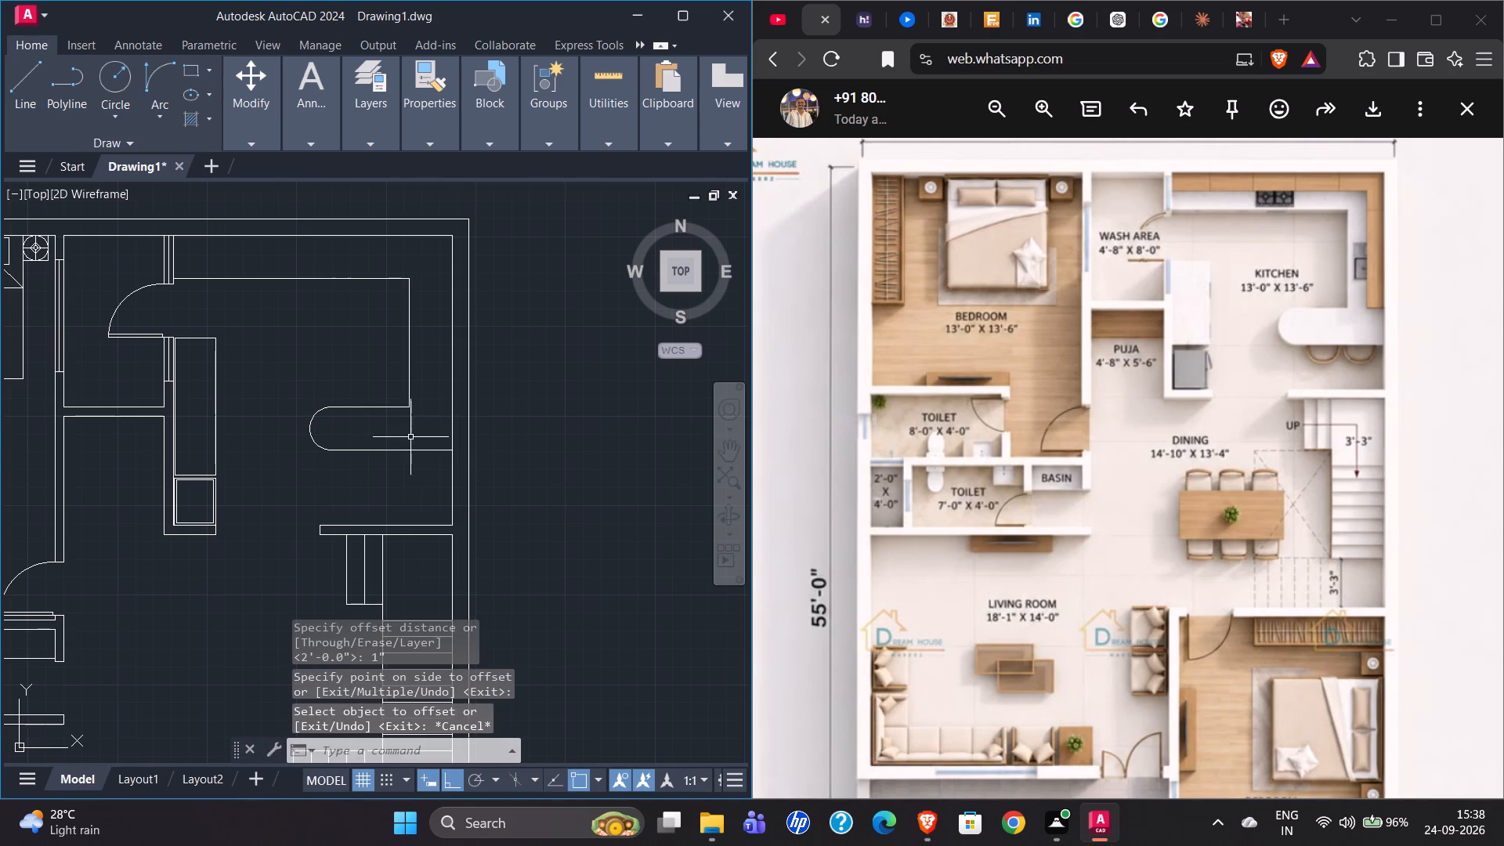
Draw a stool circle of about 1'-3" radius centred on the lower edge of the rounded kitchen counter, near its curved end.
{"action": "scroll", "coordinate": [410, 437], "scroll_direction": "up", "scroll_amount": 2}
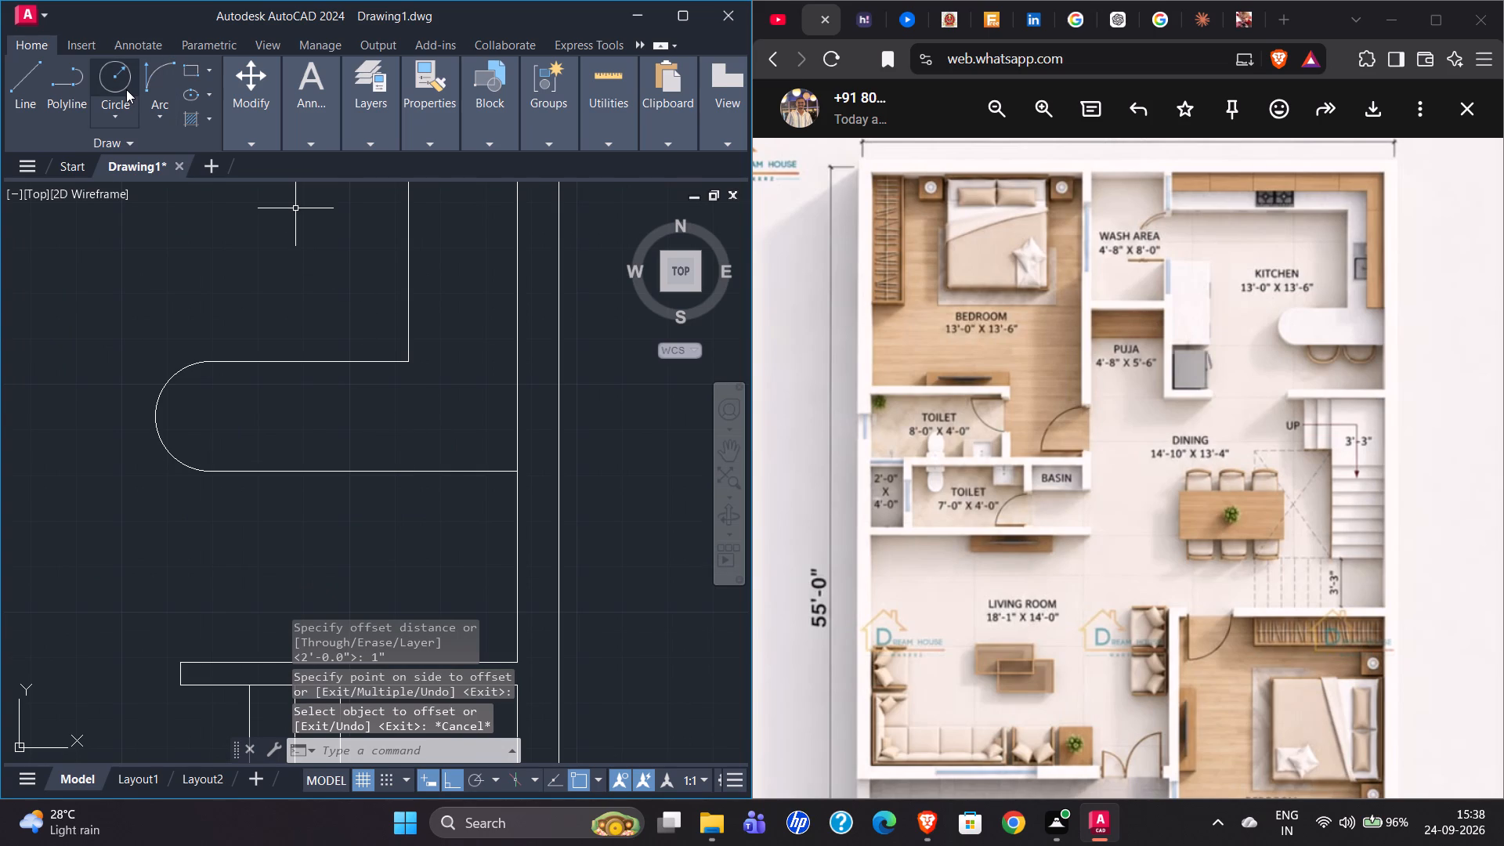
{"action": "left_click", "coordinate": [125, 89]}
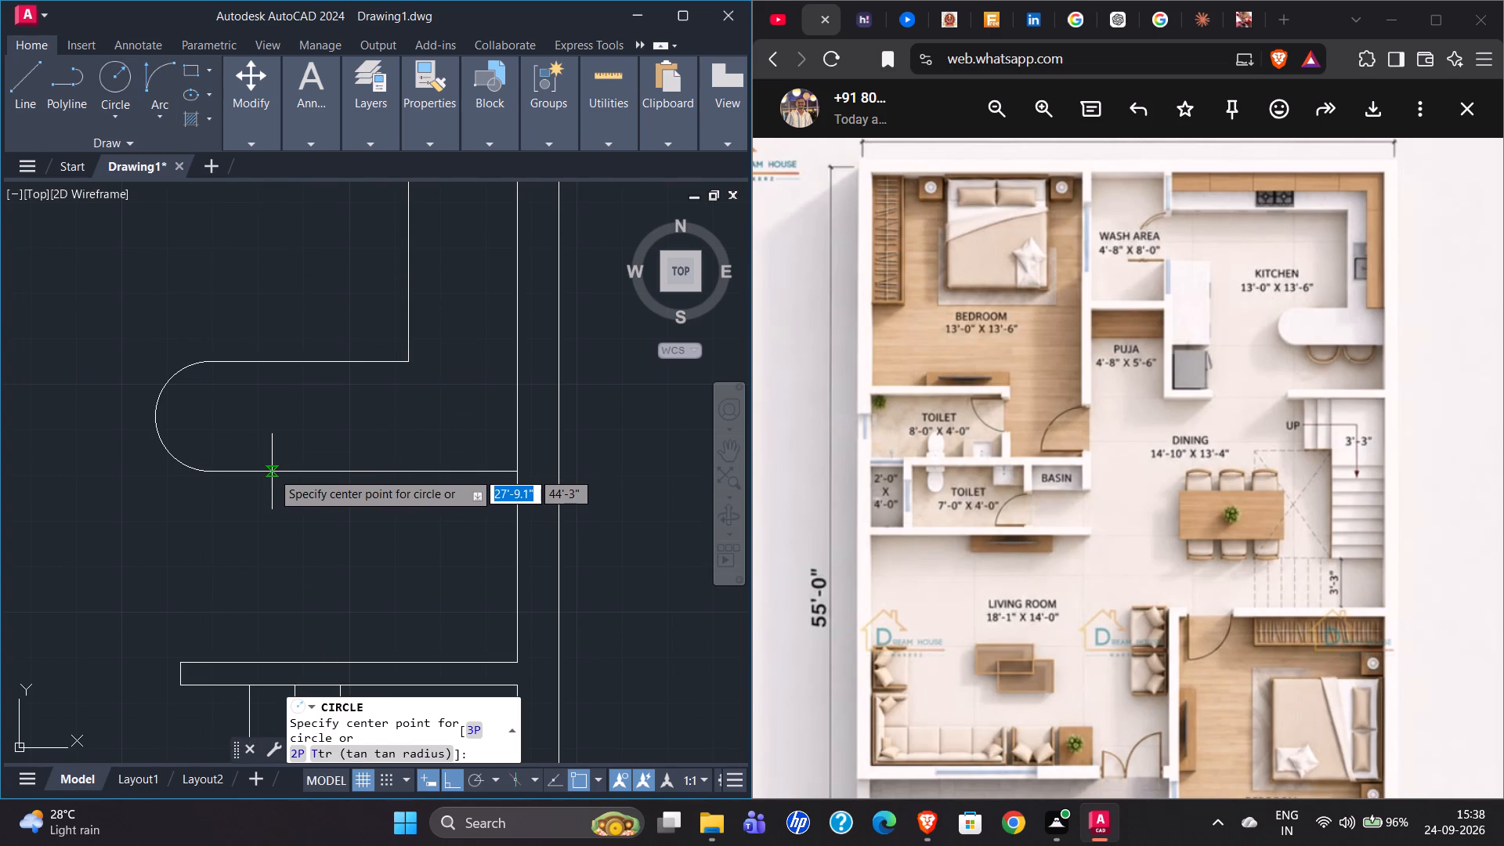
{"action": "left_click", "coordinate": [283, 471]}
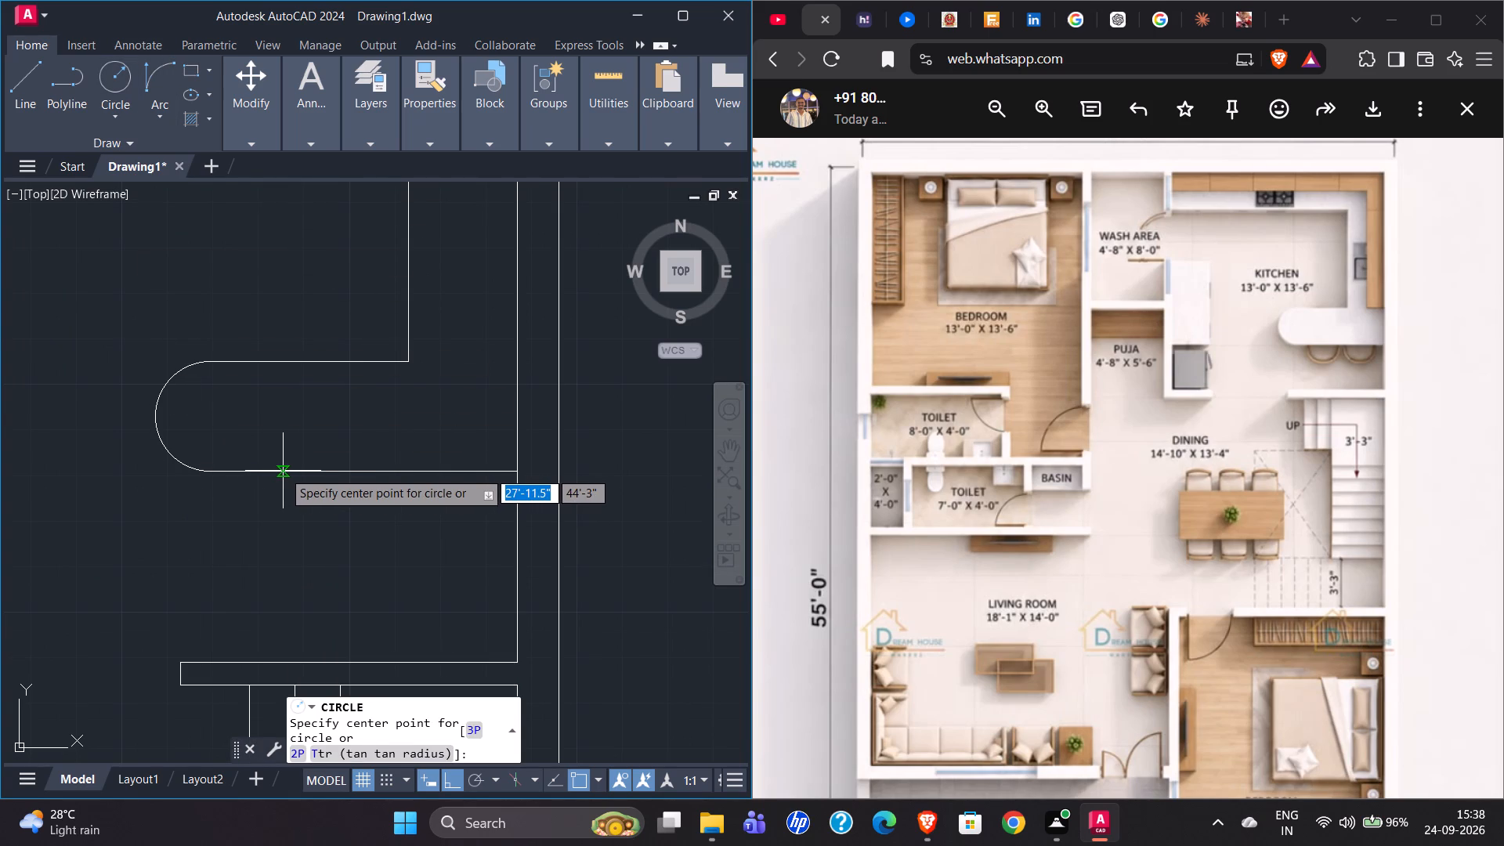
{"action": "left_click", "coordinate": [330, 538]}
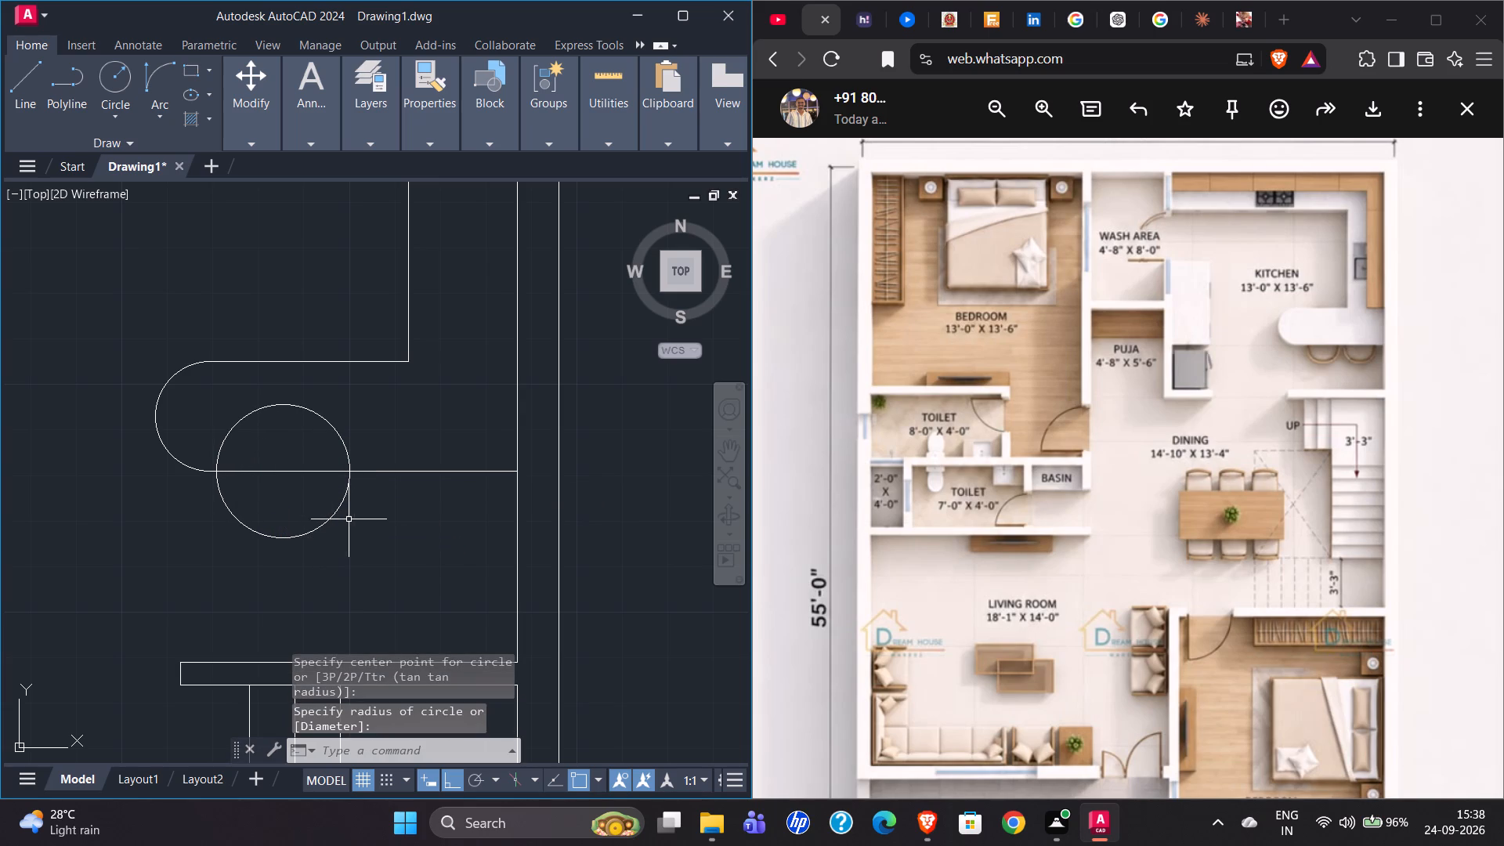
Copy the stool circle along the kitchen counter's lower edge, placing its left quadrant at the edge's midpoint.
{"action": "left_click", "coordinate": [349, 490]}
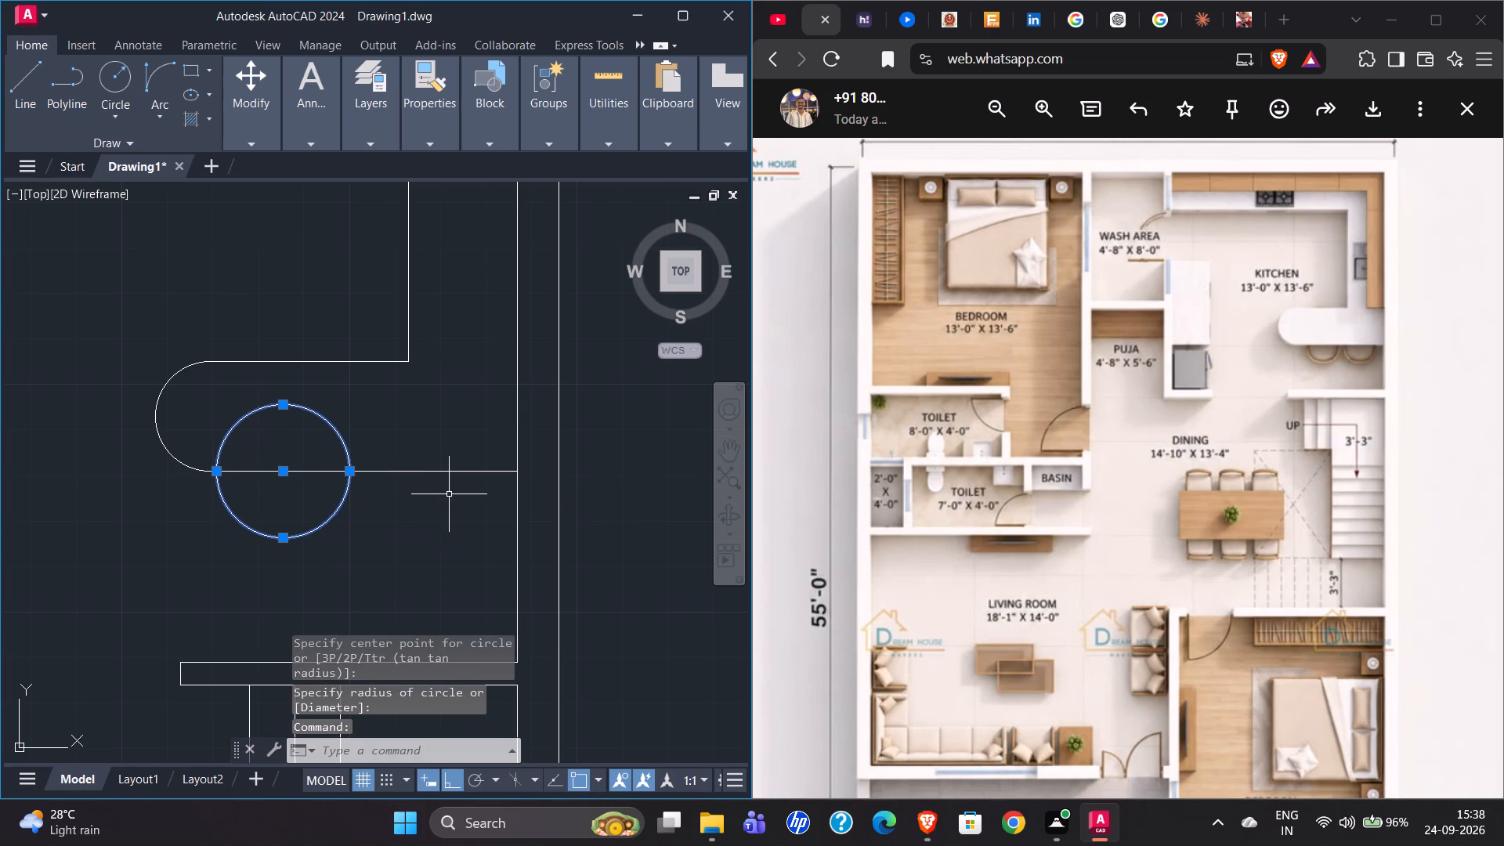
{"action": "type", "text": "CO"}
{"action": "key", "text": "Return"}
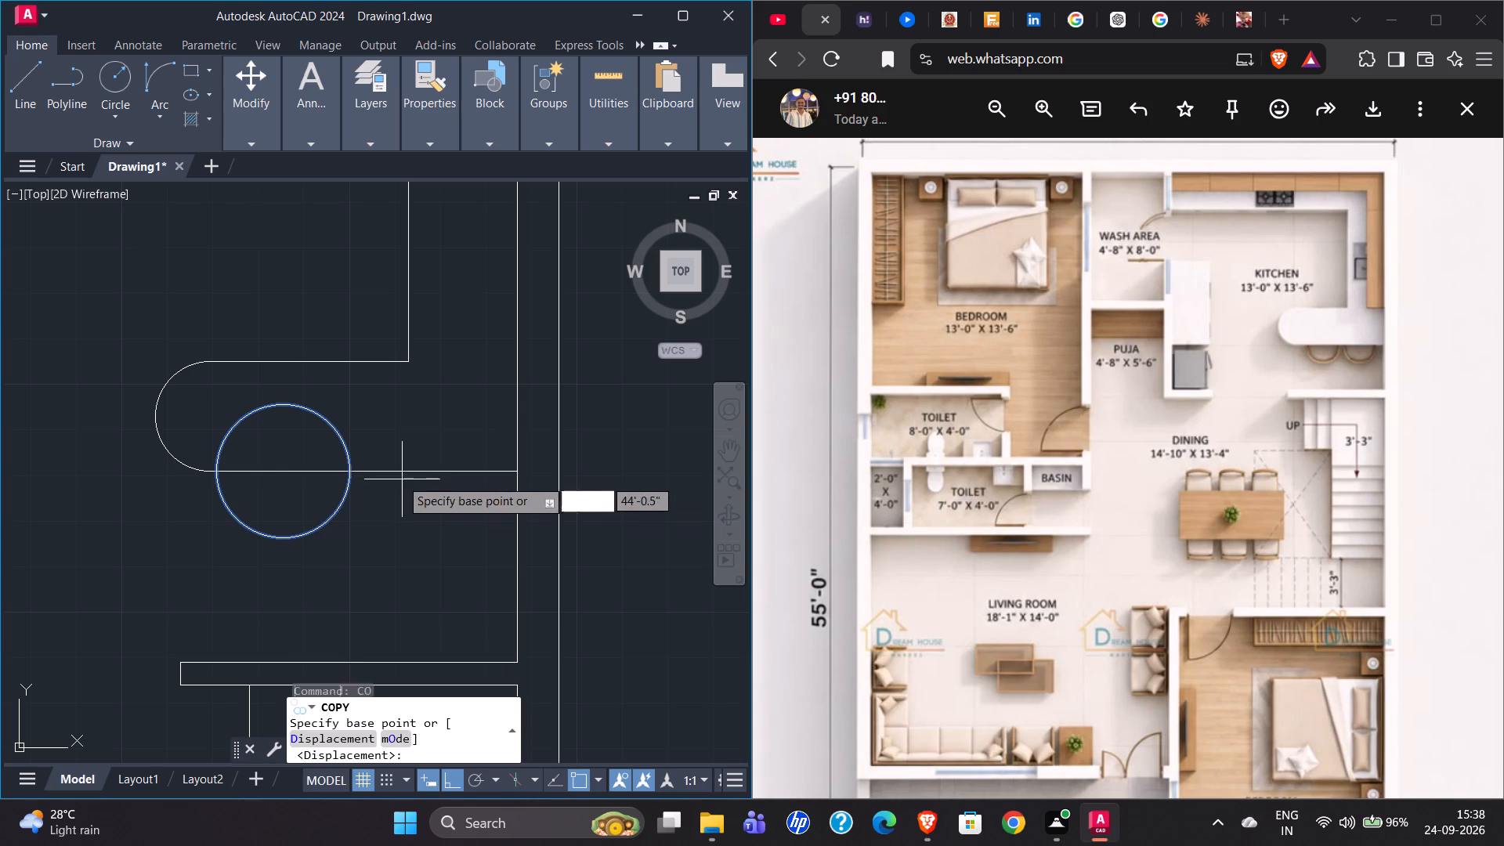
{"action": "left_click", "coordinate": [221, 472]}
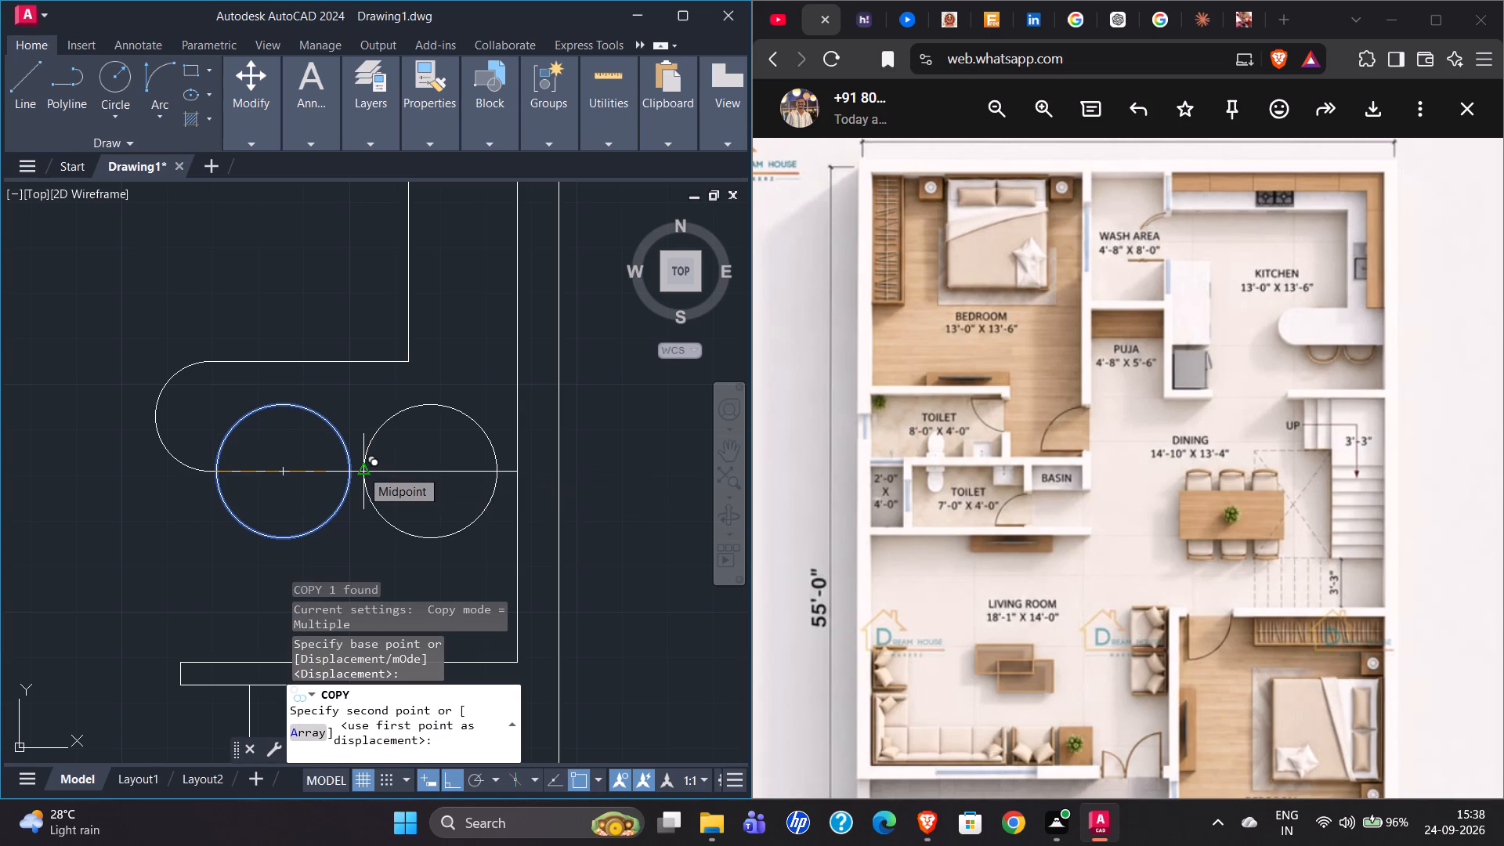
{"action": "left_click", "coordinate": [361, 469]}
{"action": "key", "text": "Escape"}
Trim away the upper halves of both stool circles where they overlap the kitchen counter.
{"action": "type", "text": "TR"}
{"action": "key", "text": "Return"}
{"action": "left_click_drag", "start_coordinate": [475, 399], "coordinate": [259, 446]}
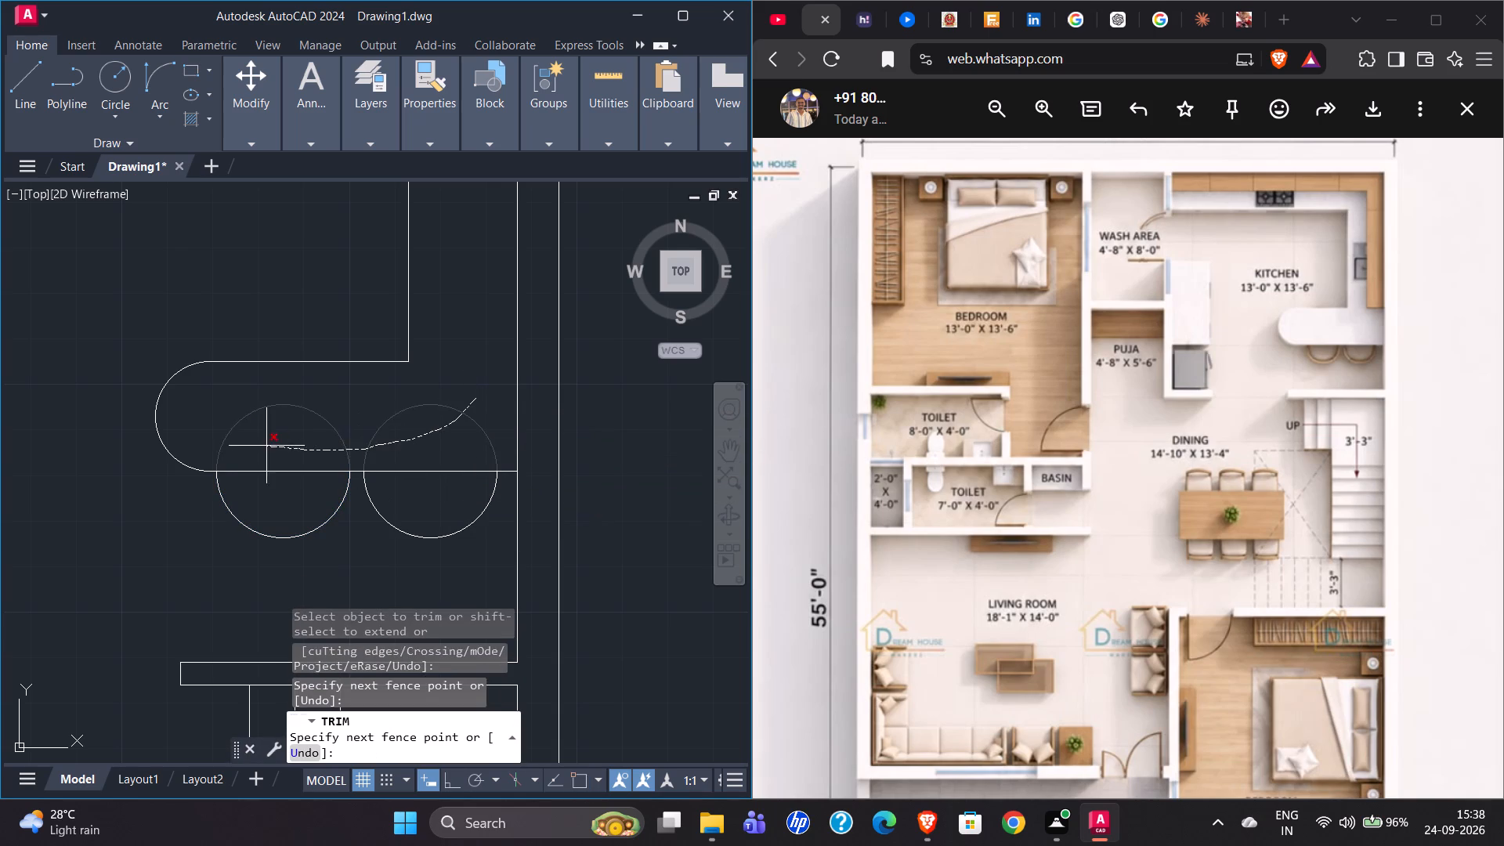
{"action": "left_click_drag", "start_coordinate": [259, 446], "coordinate": [246, 445]}
{"action": "key", "text": "Escape"}
Offset both stool arcs inward by 1".
{"action": "left_click", "coordinate": [340, 508]}
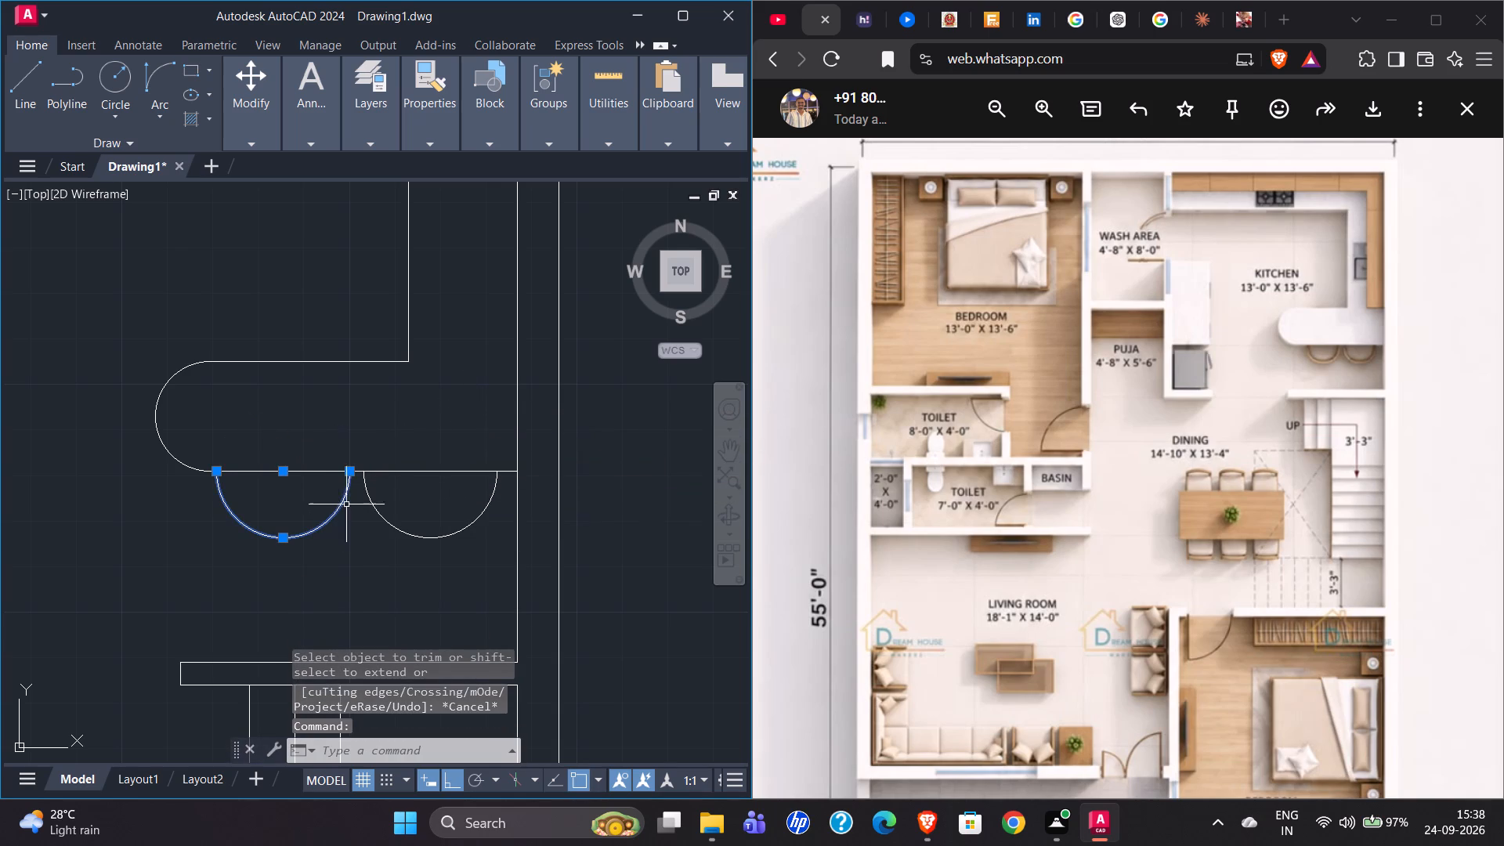
{"action": "key", "text": "o"}
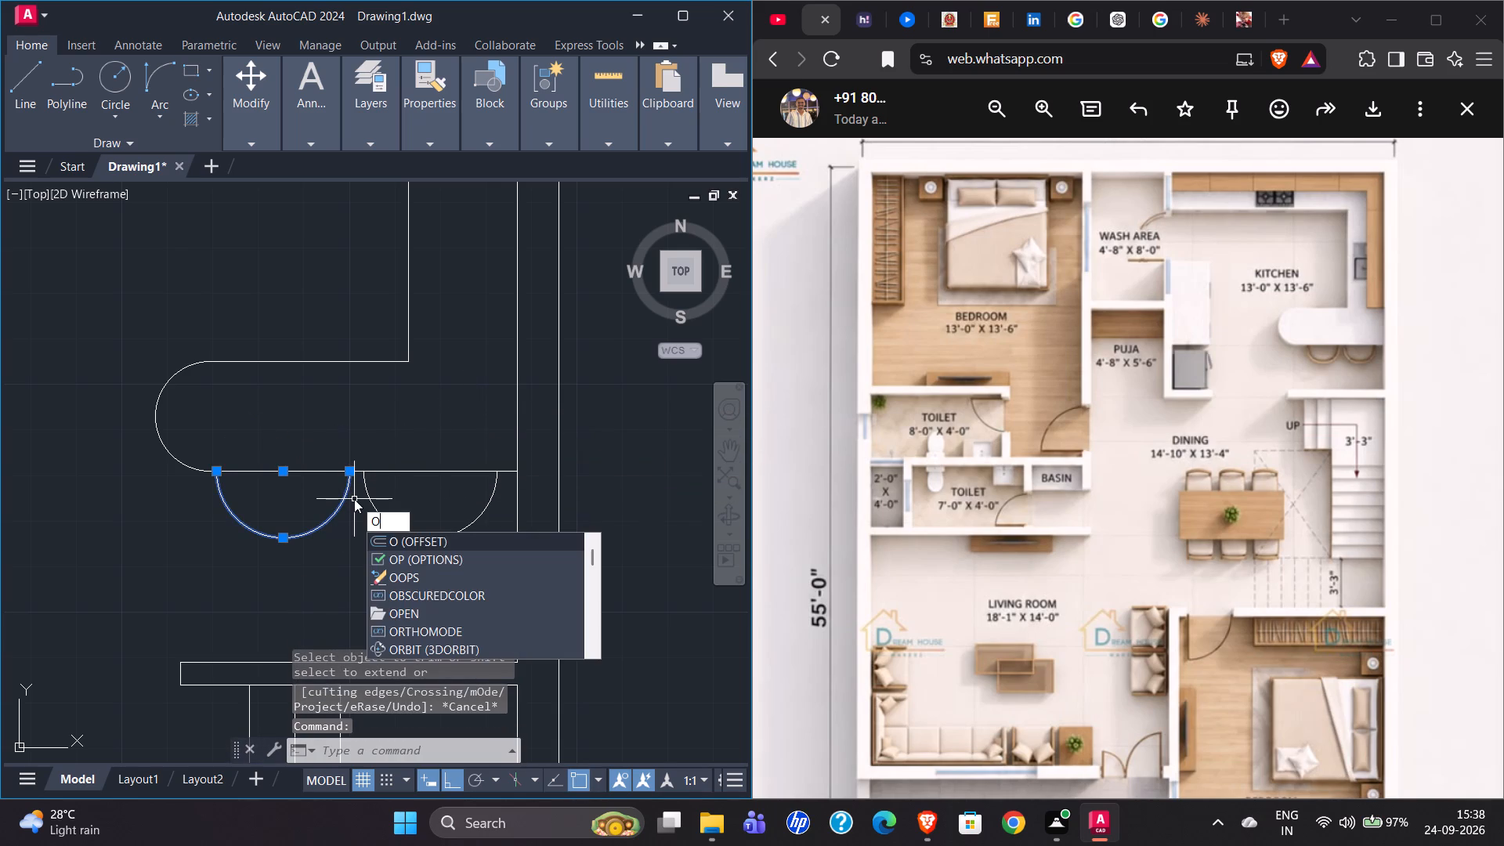
{"action": "key", "text": "Return"}
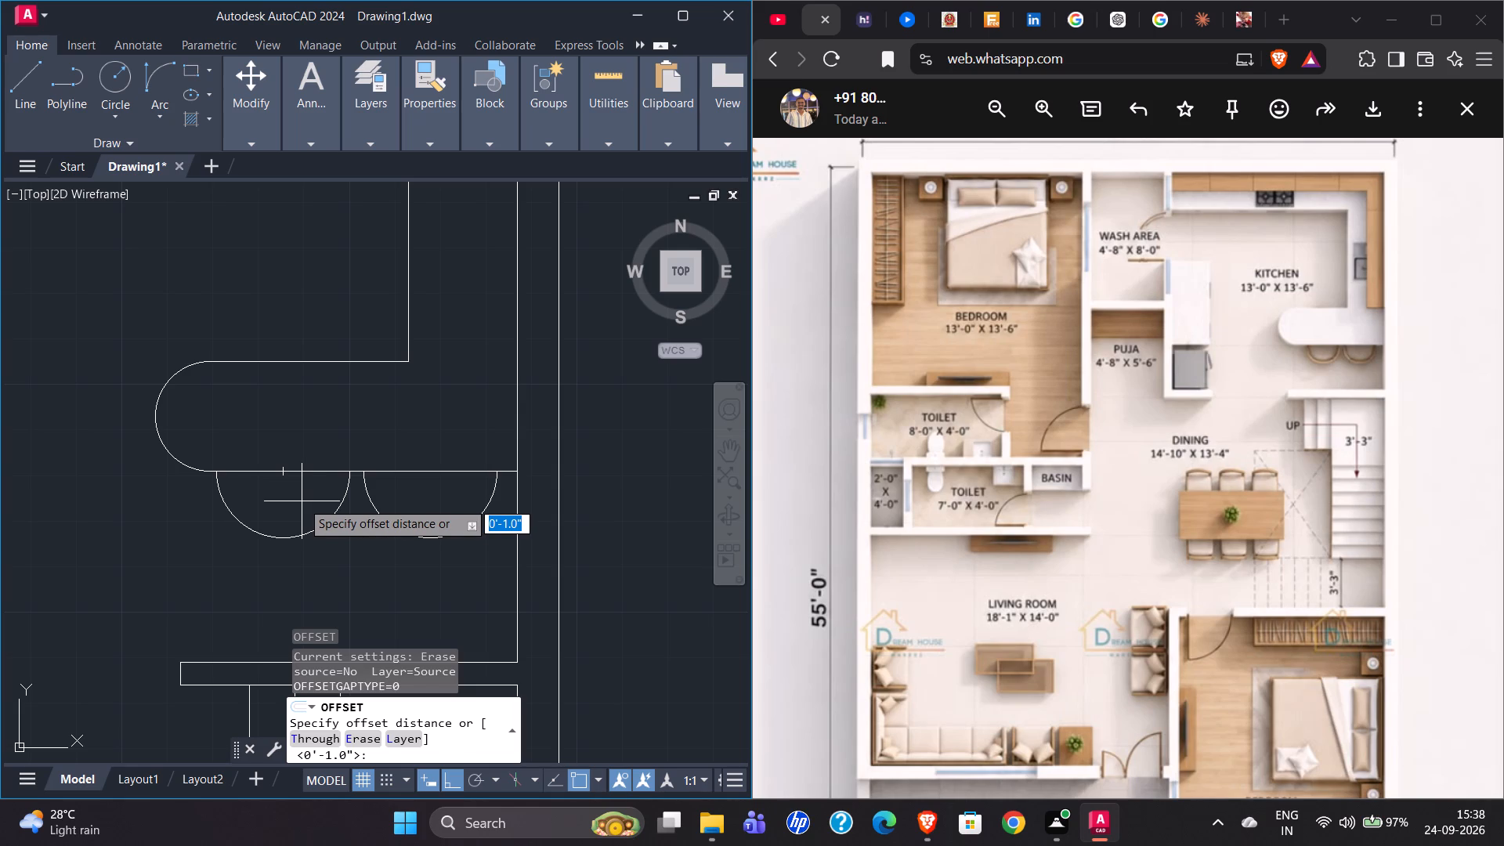
{"action": "key", "text": "Return"}
{"action": "left_click", "coordinate": [296, 499]}
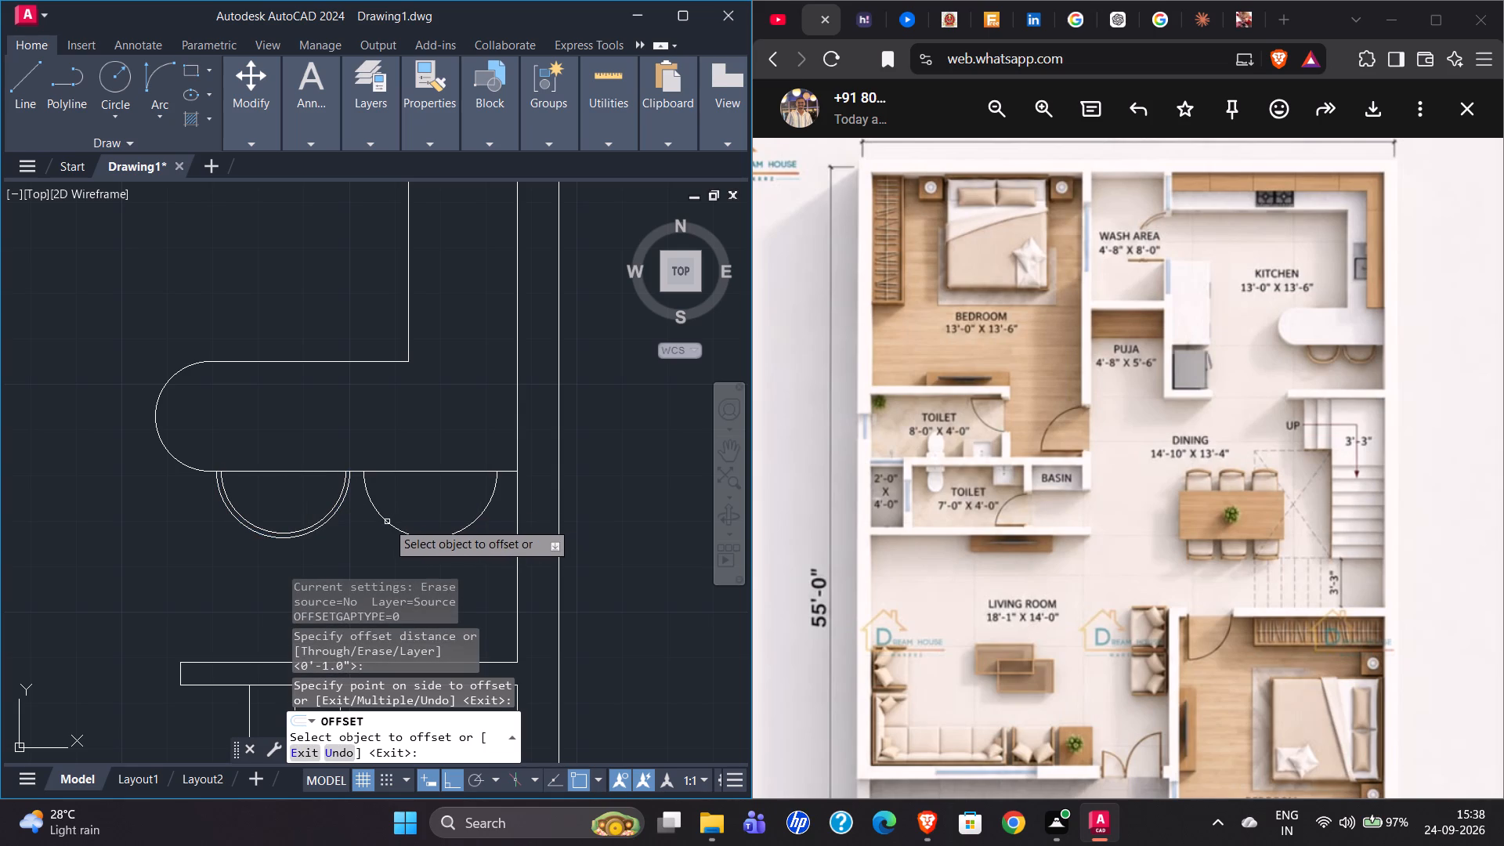
{"action": "left_click", "coordinate": [387, 522]}
{"action": "left_click", "coordinate": [399, 505]}
Offset the inner arc of each stool a further 2" inward.
{"action": "scroll", "coordinate": [343, 529], "scroll_direction": "up", "scroll_amount": 2}
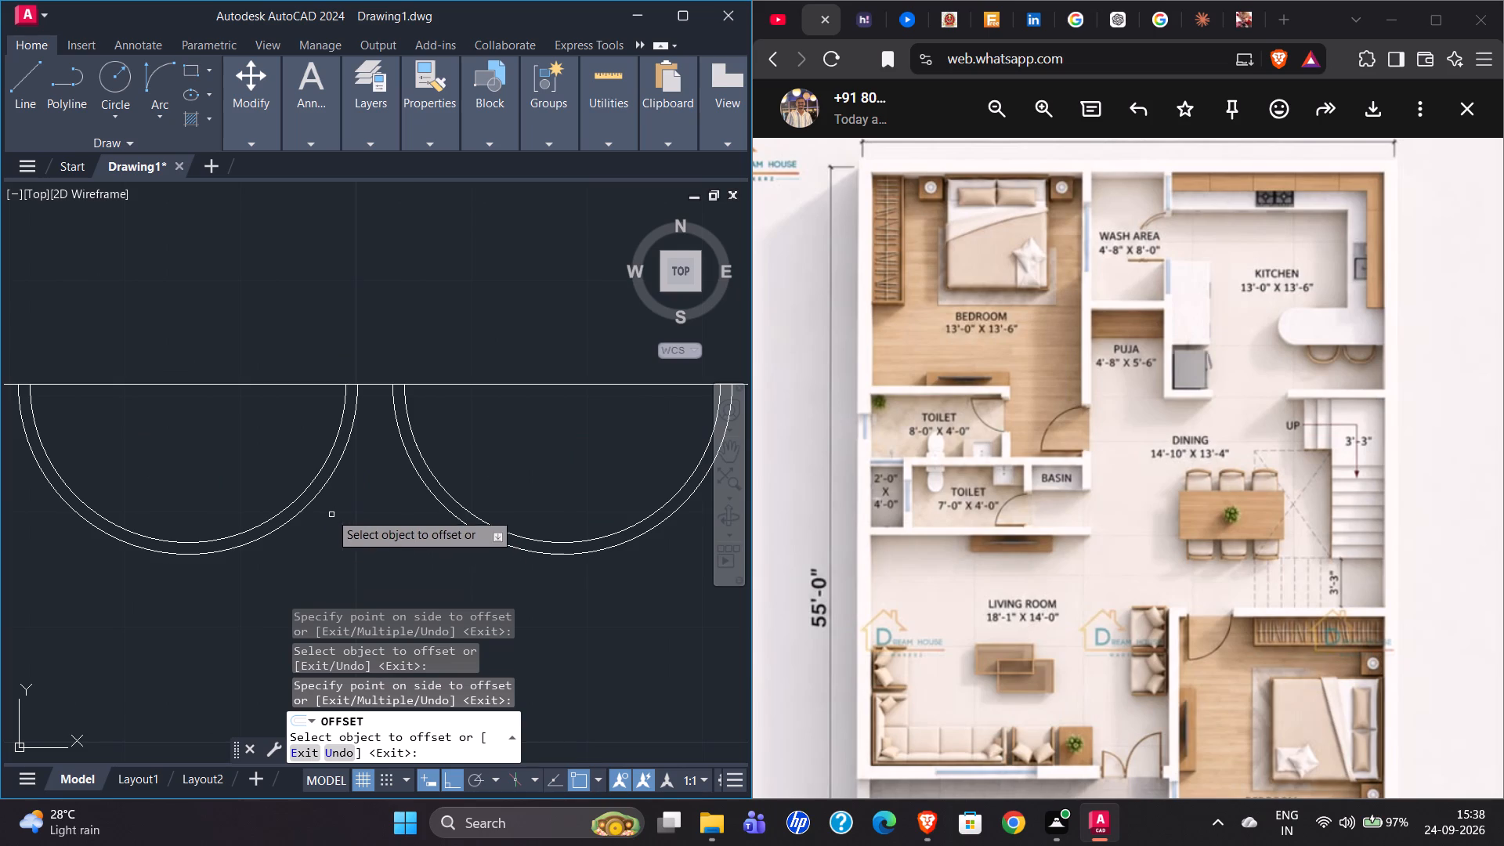
{"action": "left_click", "coordinate": [312, 479]}
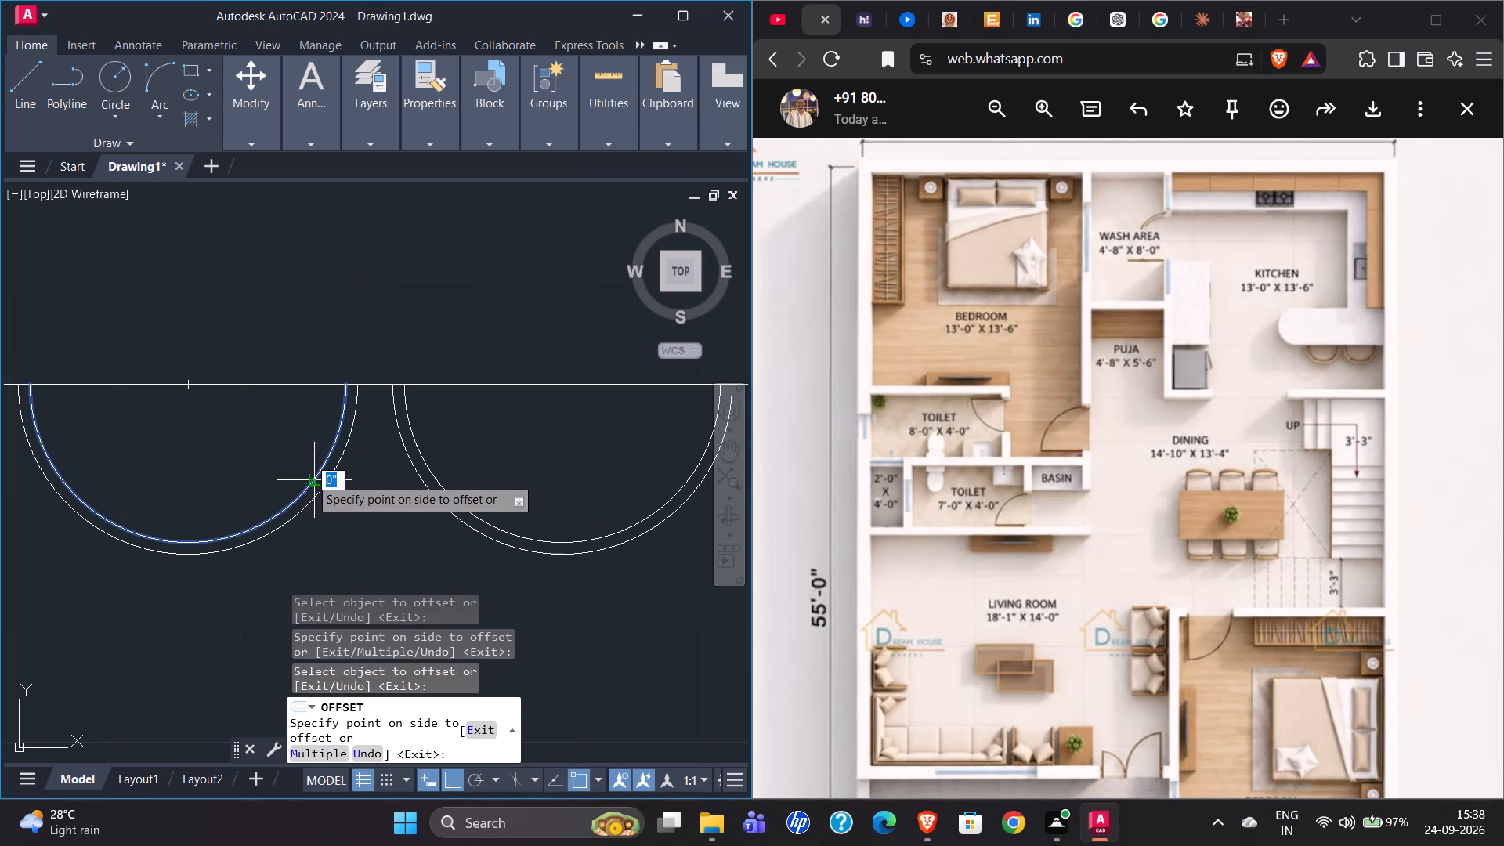
{"action": "type", "text": "2\""}
{"action": "key", "text": "Return"}
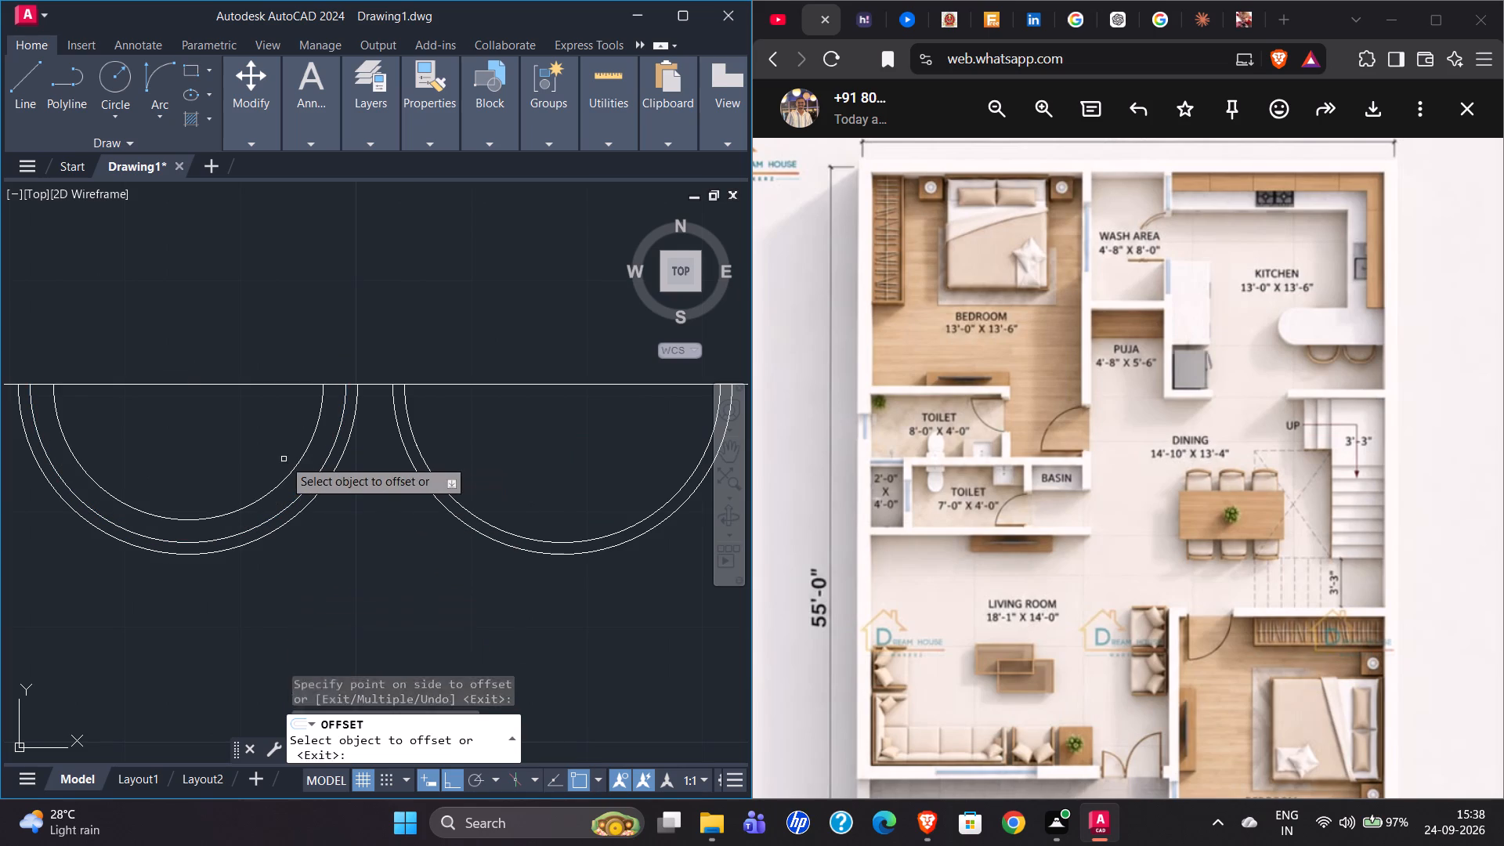
{"action": "left_click", "coordinate": [425, 467]}
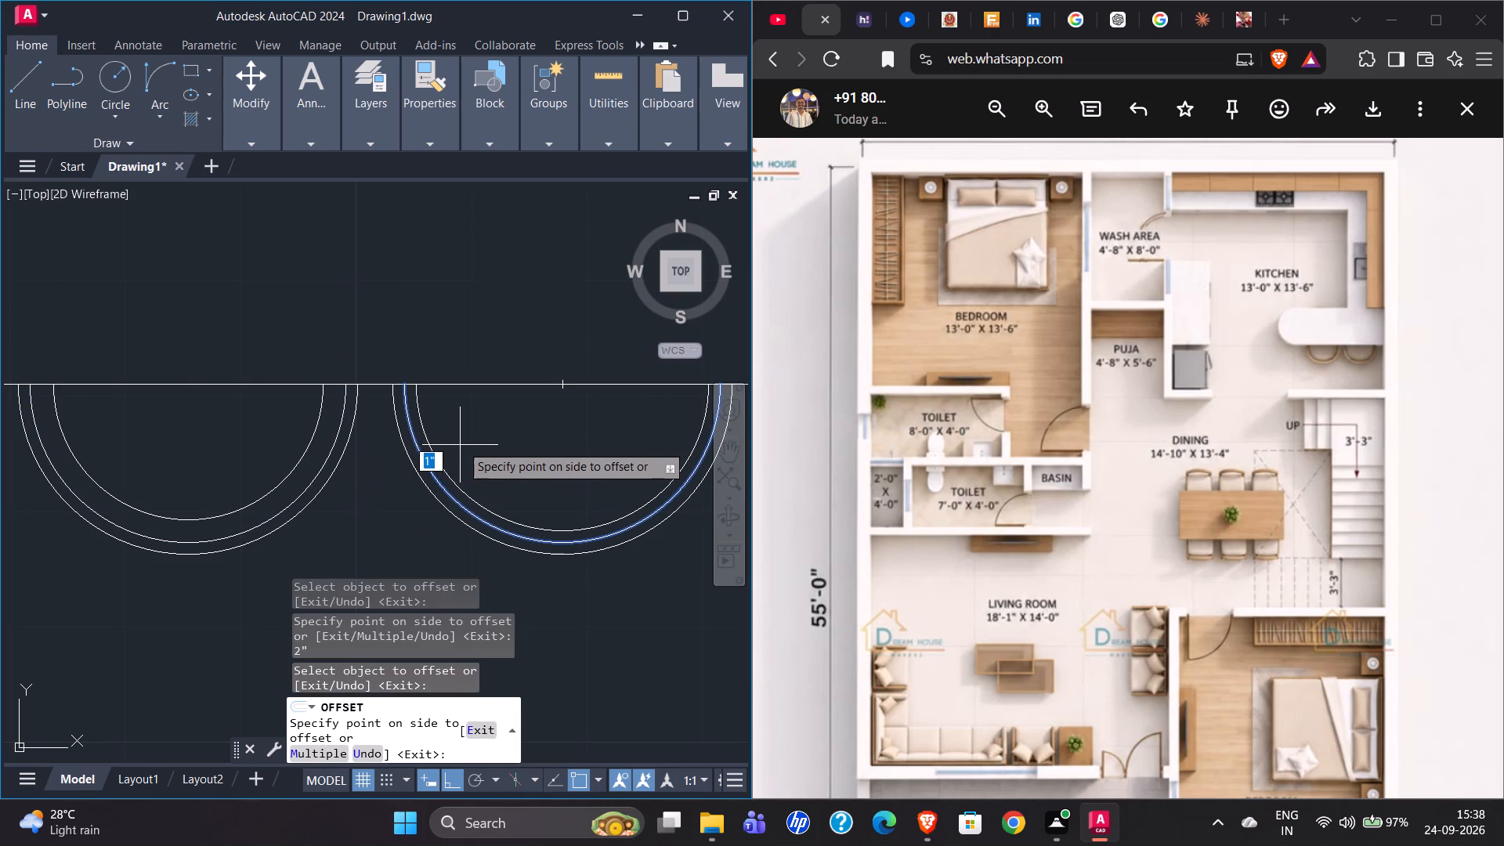
{"action": "type", "text": "2\""}
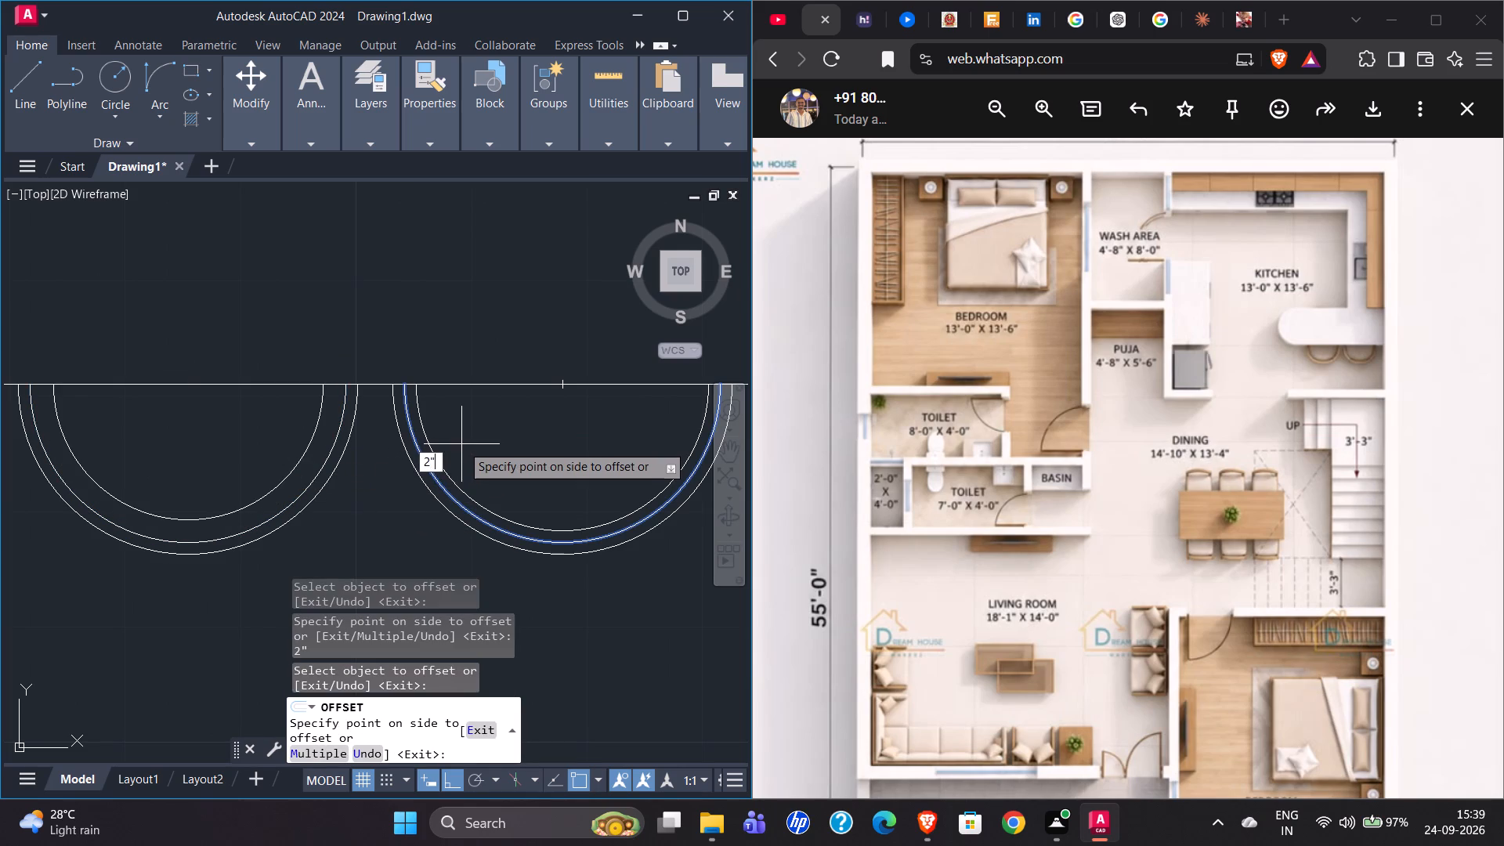
{"action": "key", "text": "Return"}
{"action": "scroll", "coordinate": [262, 468], "scroll_direction": "down", "scroll_amount": 3}
{"action": "scroll", "coordinate": [298, 396], "scroll_direction": "down", "scroll_amount": 1}
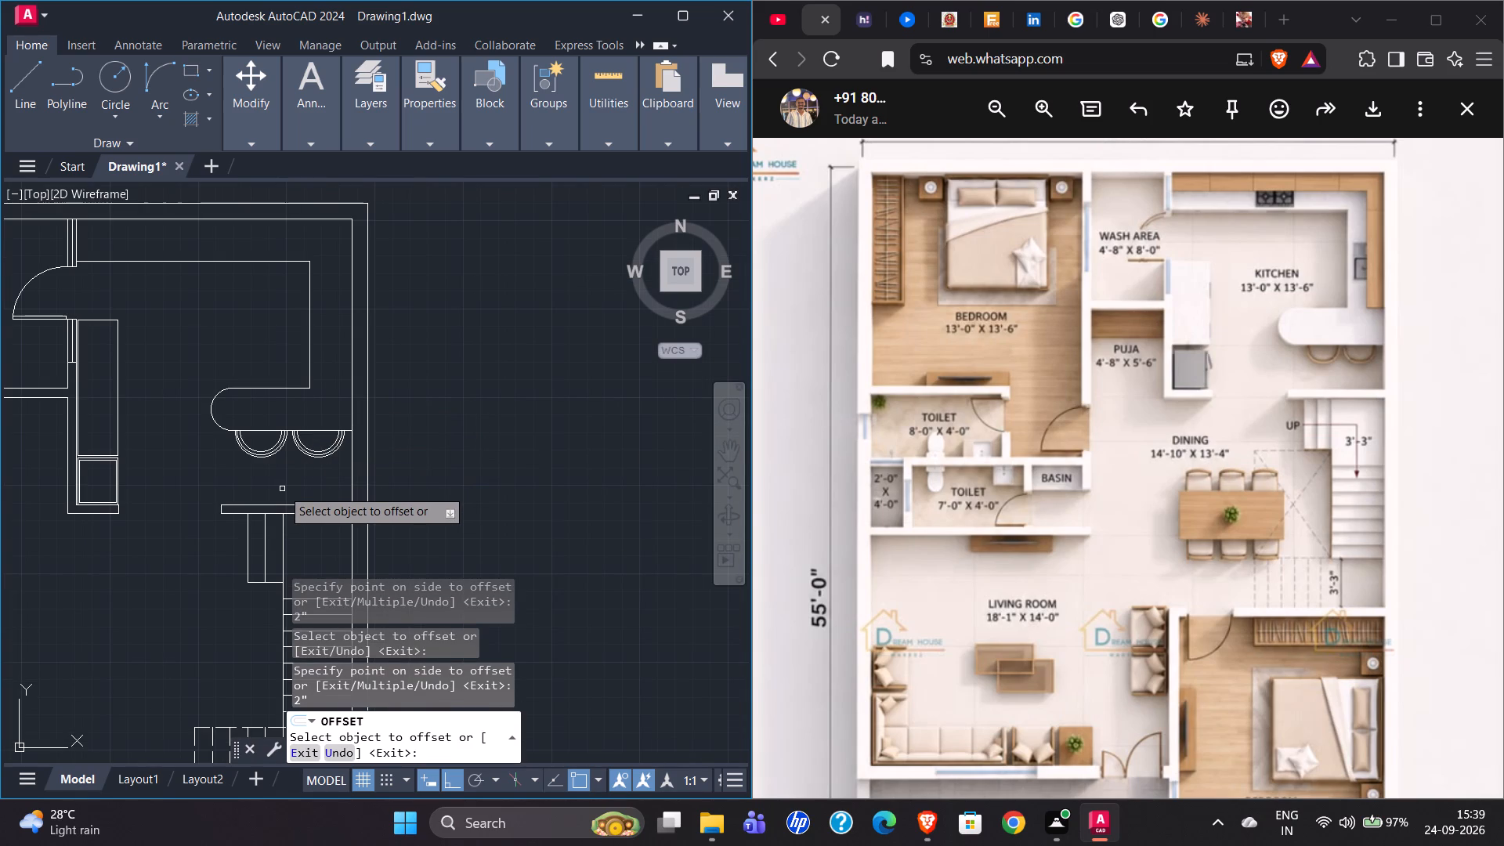
{"action": "scroll", "coordinate": [266, 464], "scroll_direction": "down", "scroll_amount": 2}
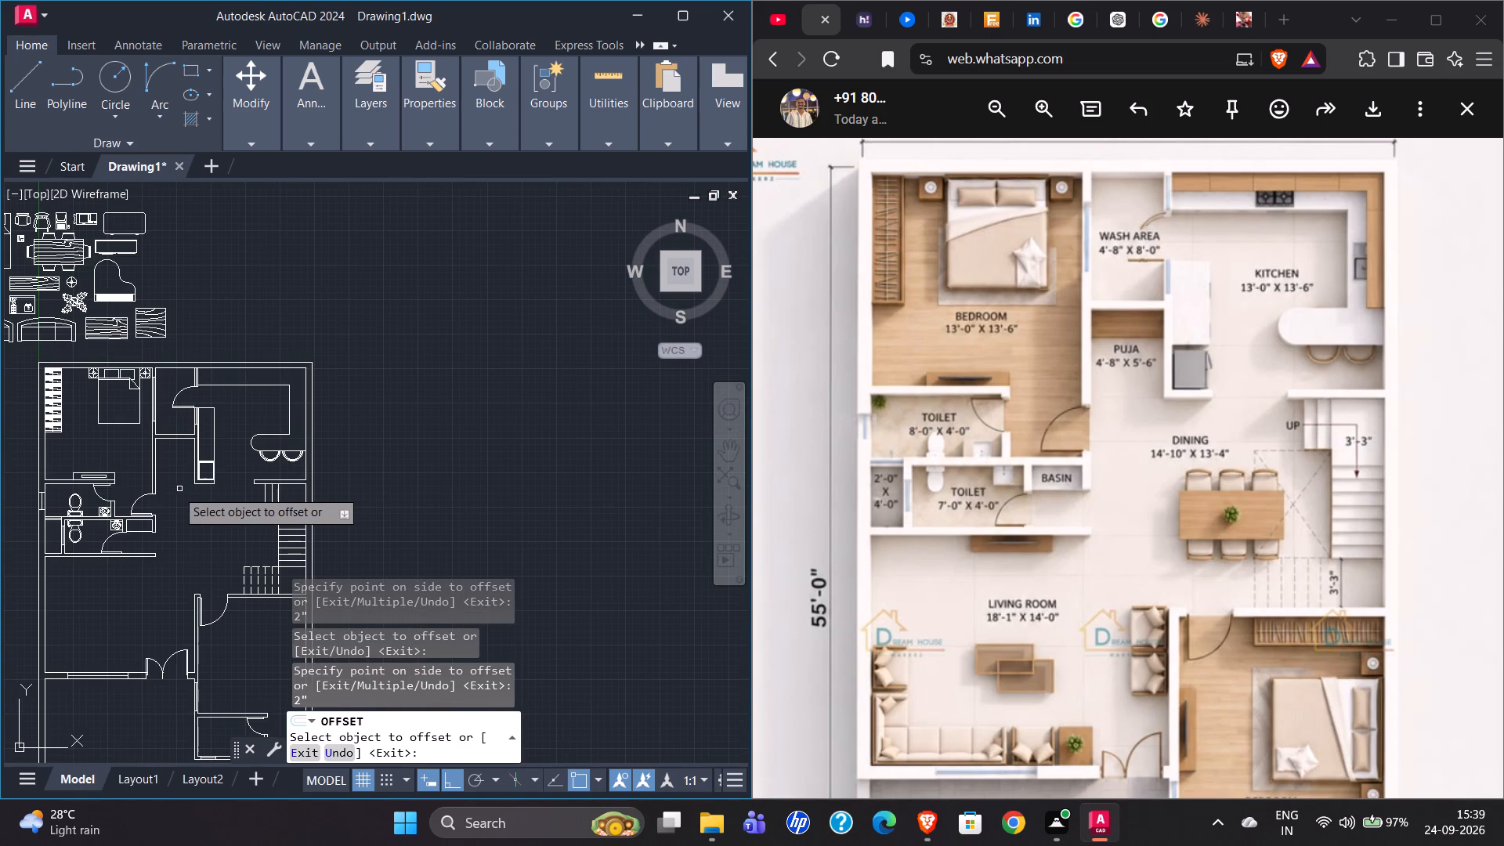
{"action": "scroll", "coordinate": [172, 467], "scroll_direction": "up", "scroll_amount": 3}
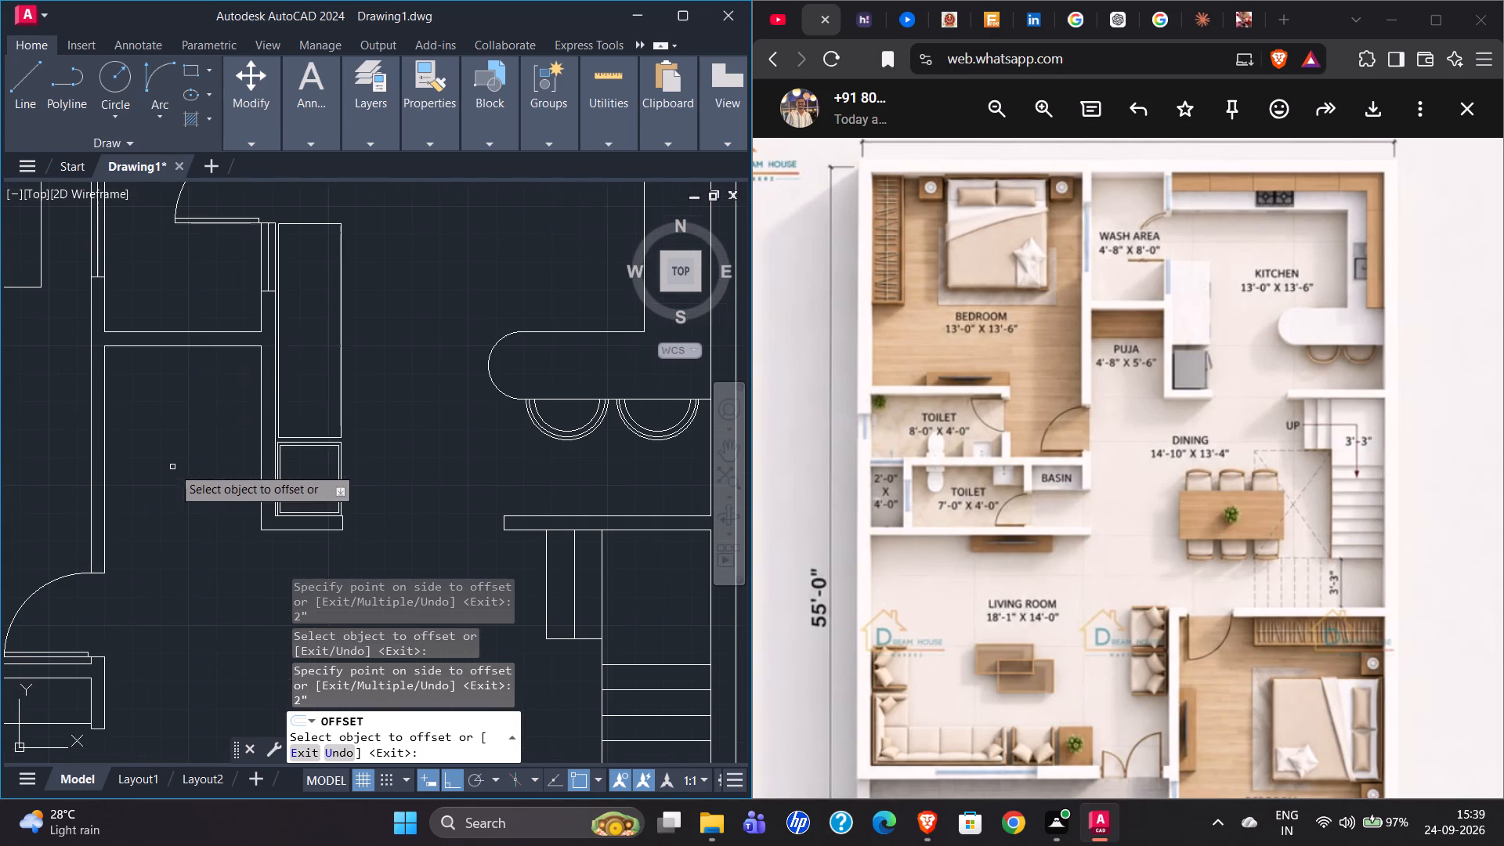
{"action": "key", "text": "Escape"}
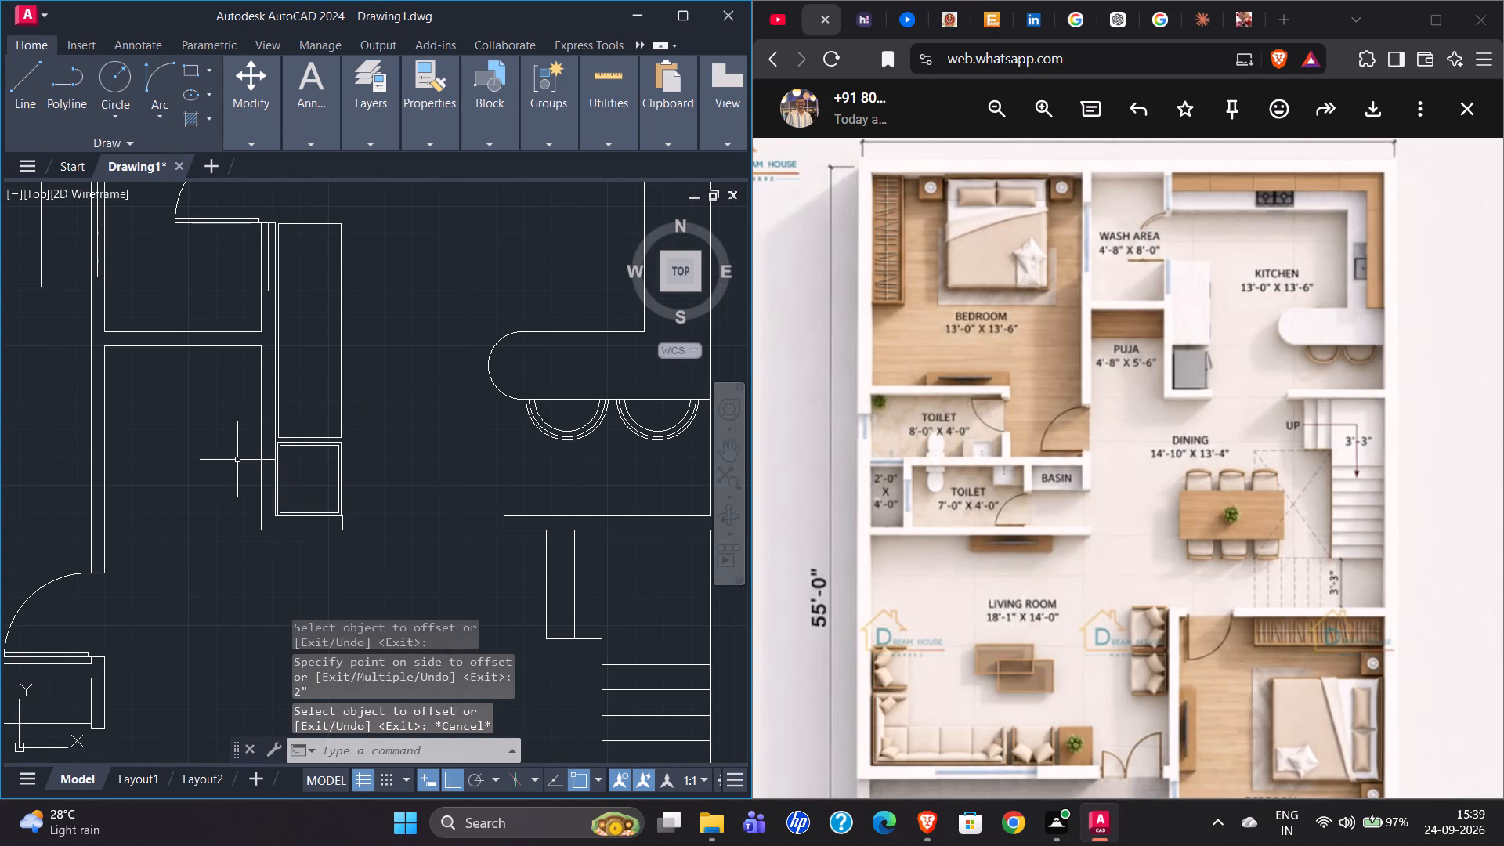
Offset the puja room's upper wall line 2' down into the room to form the puja platform edge.
{"action": "left_click", "coordinate": [207, 344]}
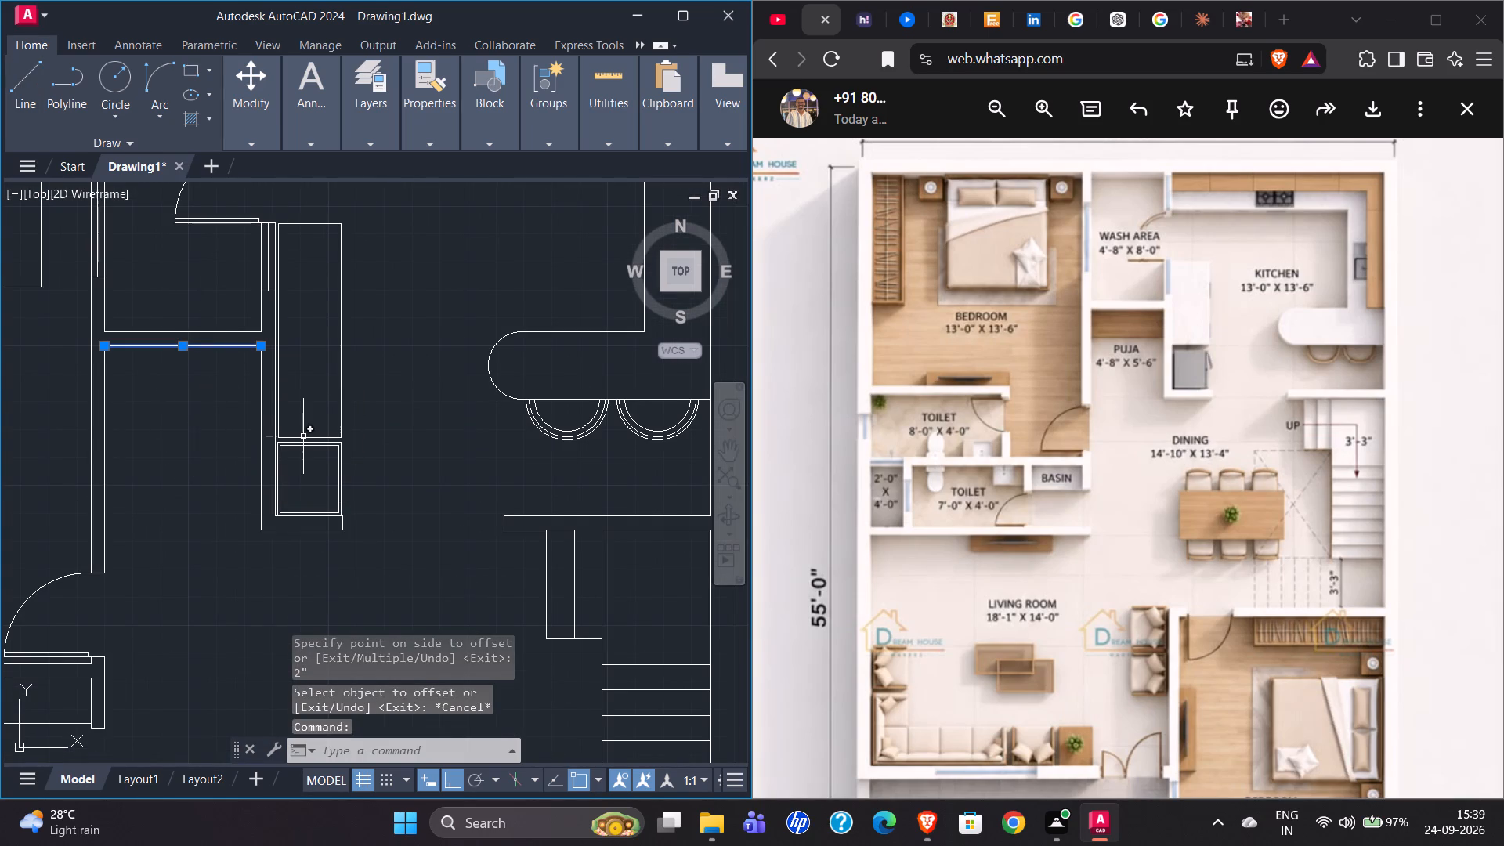
{"action": "key", "text": "o"}
{"action": "key", "text": "Return"}
{"action": "type", "text": "2'"}
{"action": "key", "text": "Return"}
{"action": "left_click", "coordinate": [175, 468]}
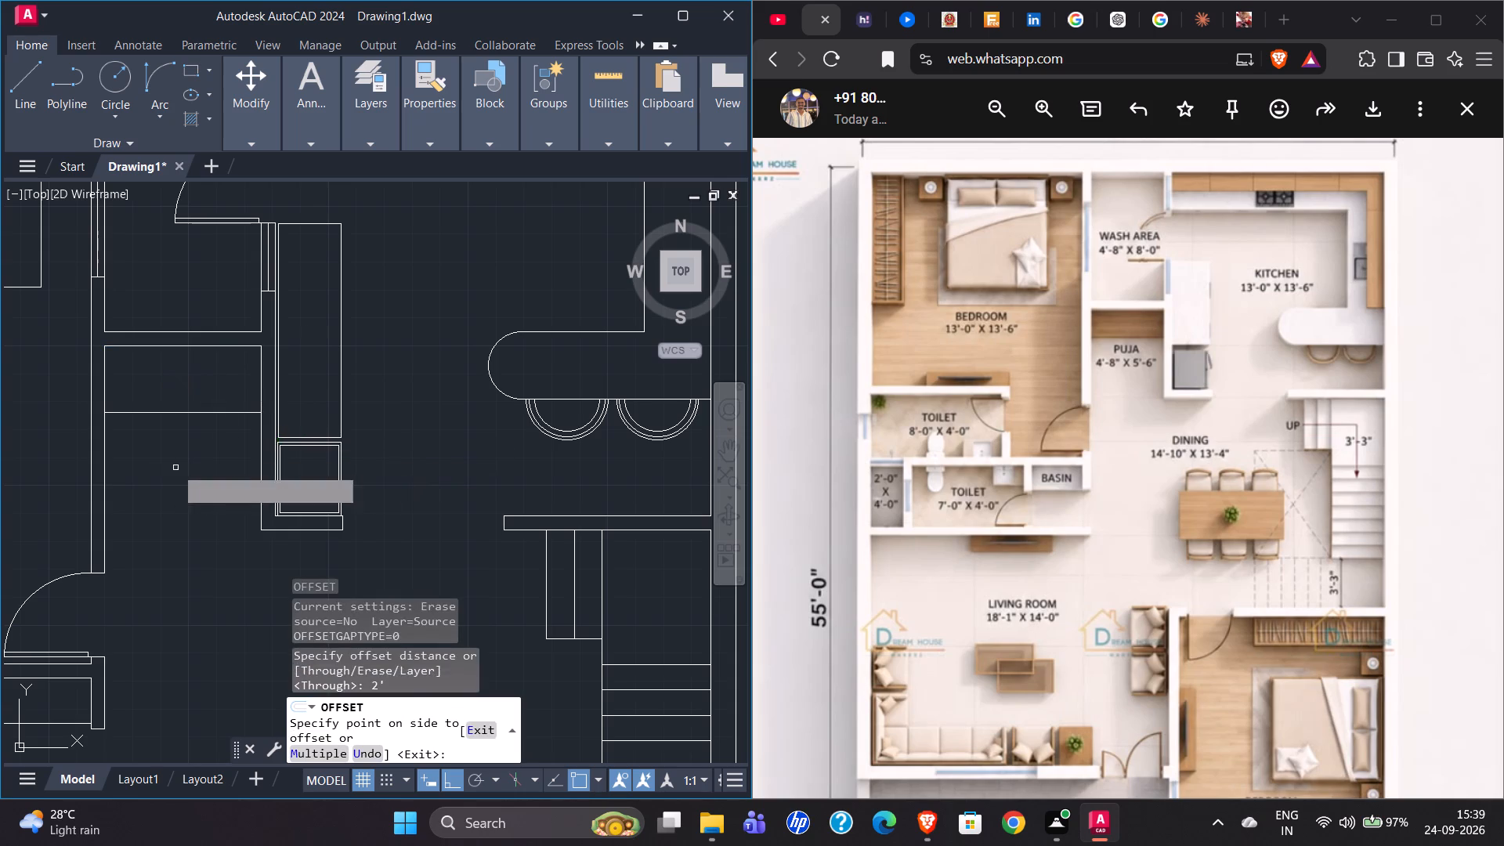
{"action": "key", "text": "Escape"}
Explode the furniture library block above the plan into separate furniture pieces.
{"action": "scroll", "coordinate": [87, 388], "scroll_direction": "up", "scroll_amount": 3}
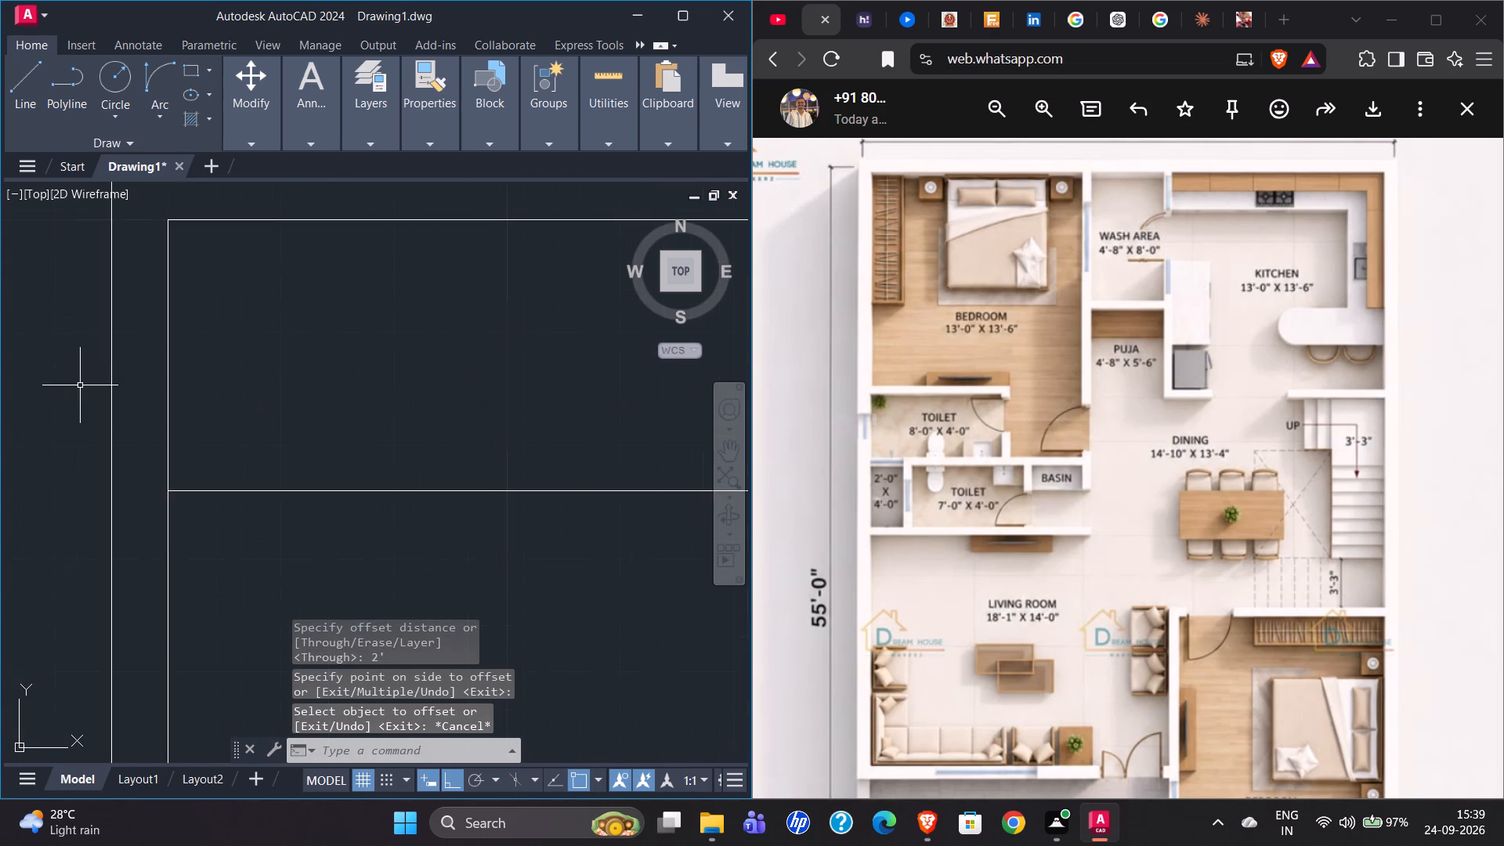
{"action": "scroll", "coordinate": [146, 425], "scroll_direction": "down", "scroll_amount": 2}
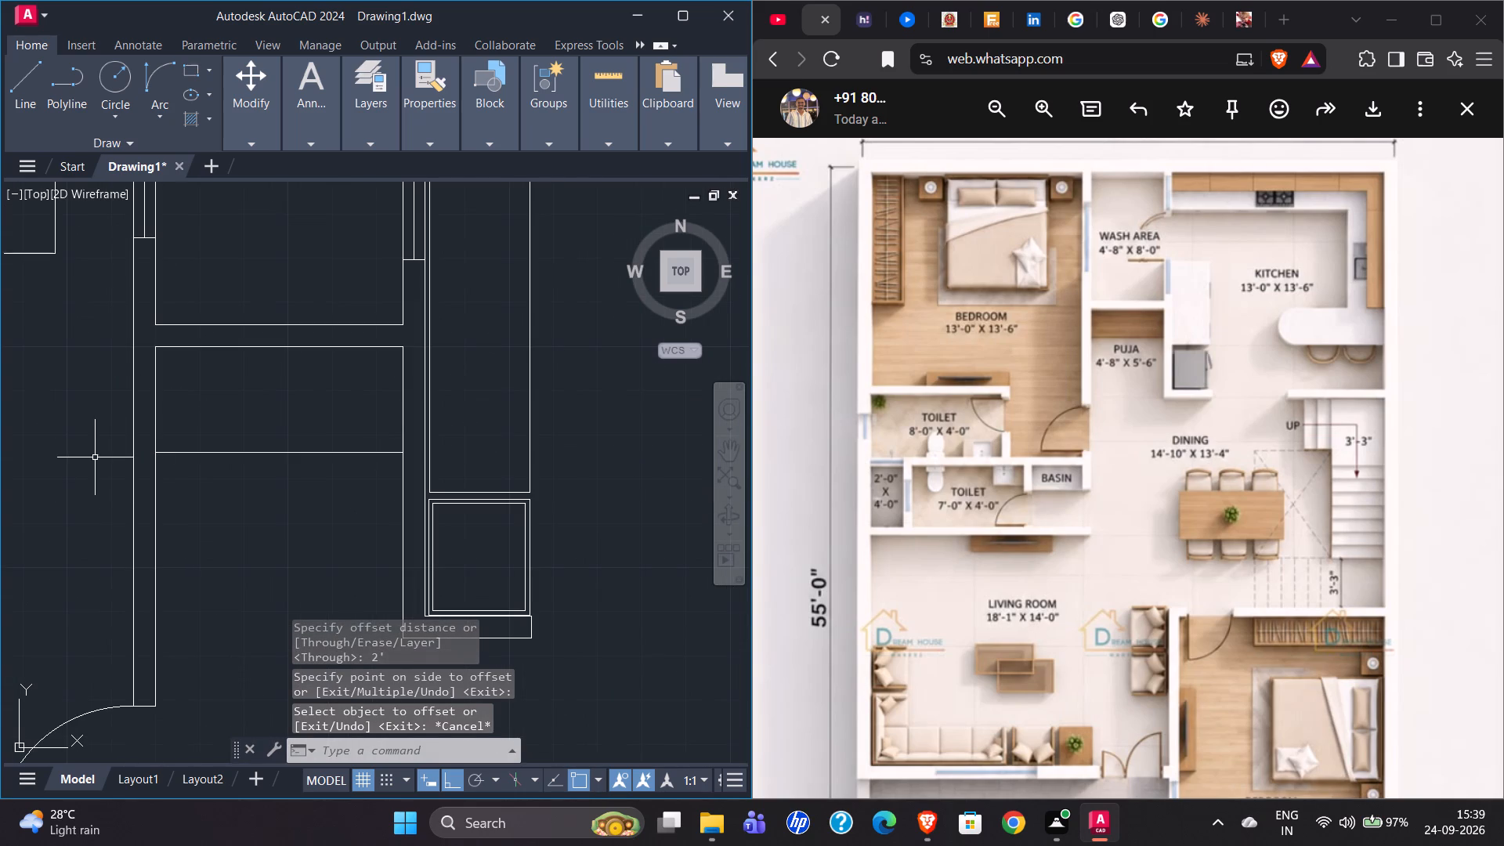
{"action": "scroll", "coordinate": [125, 359], "scroll_direction": "down", "scroll_amount": 3}
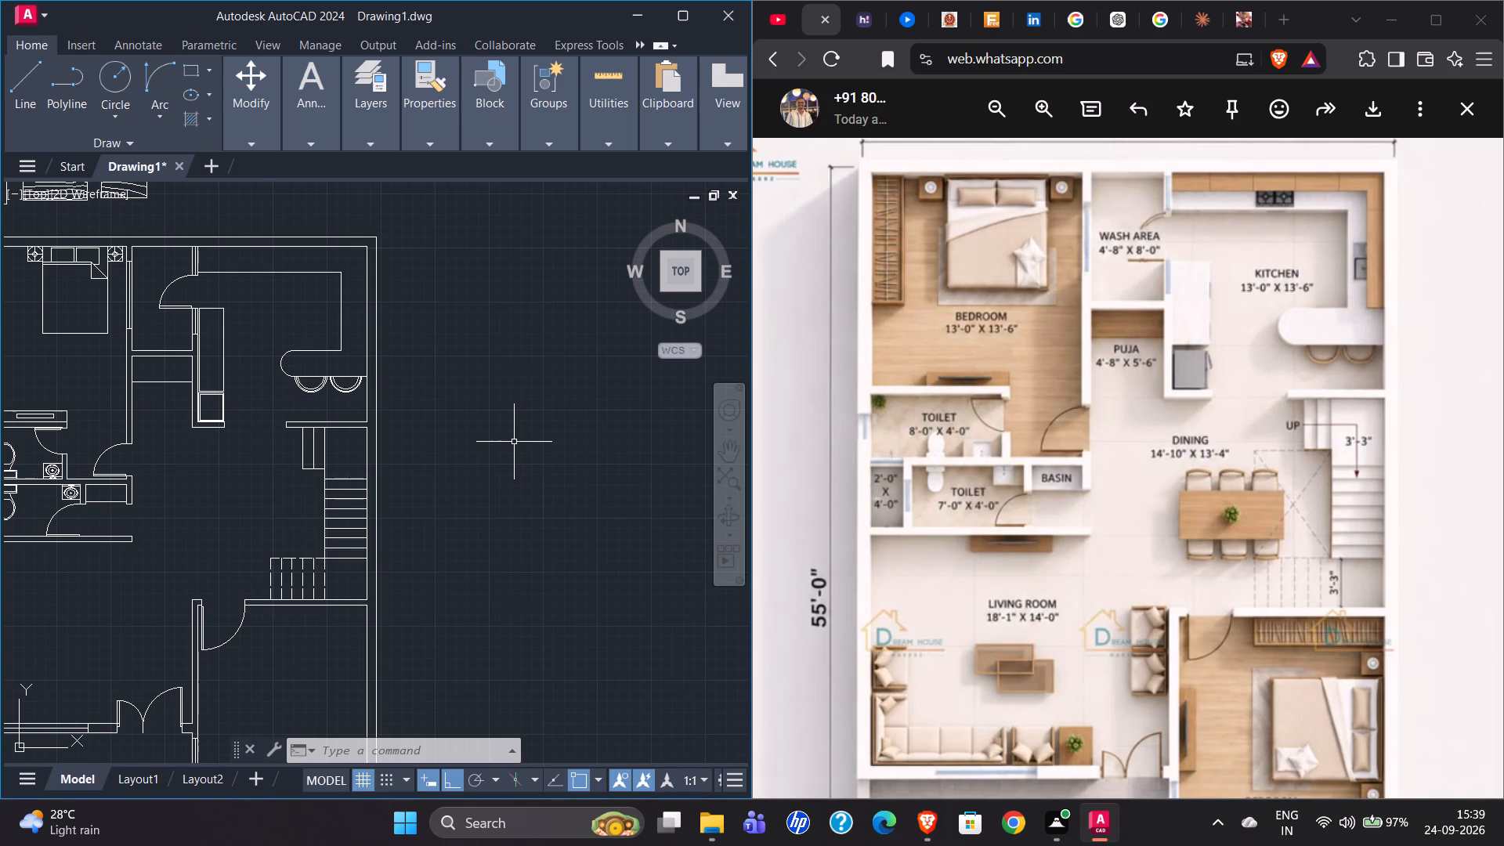
{"action": "scroll", "coordinate": [546, 435], "scroll_direction": "down", "scroll_amount": 3}
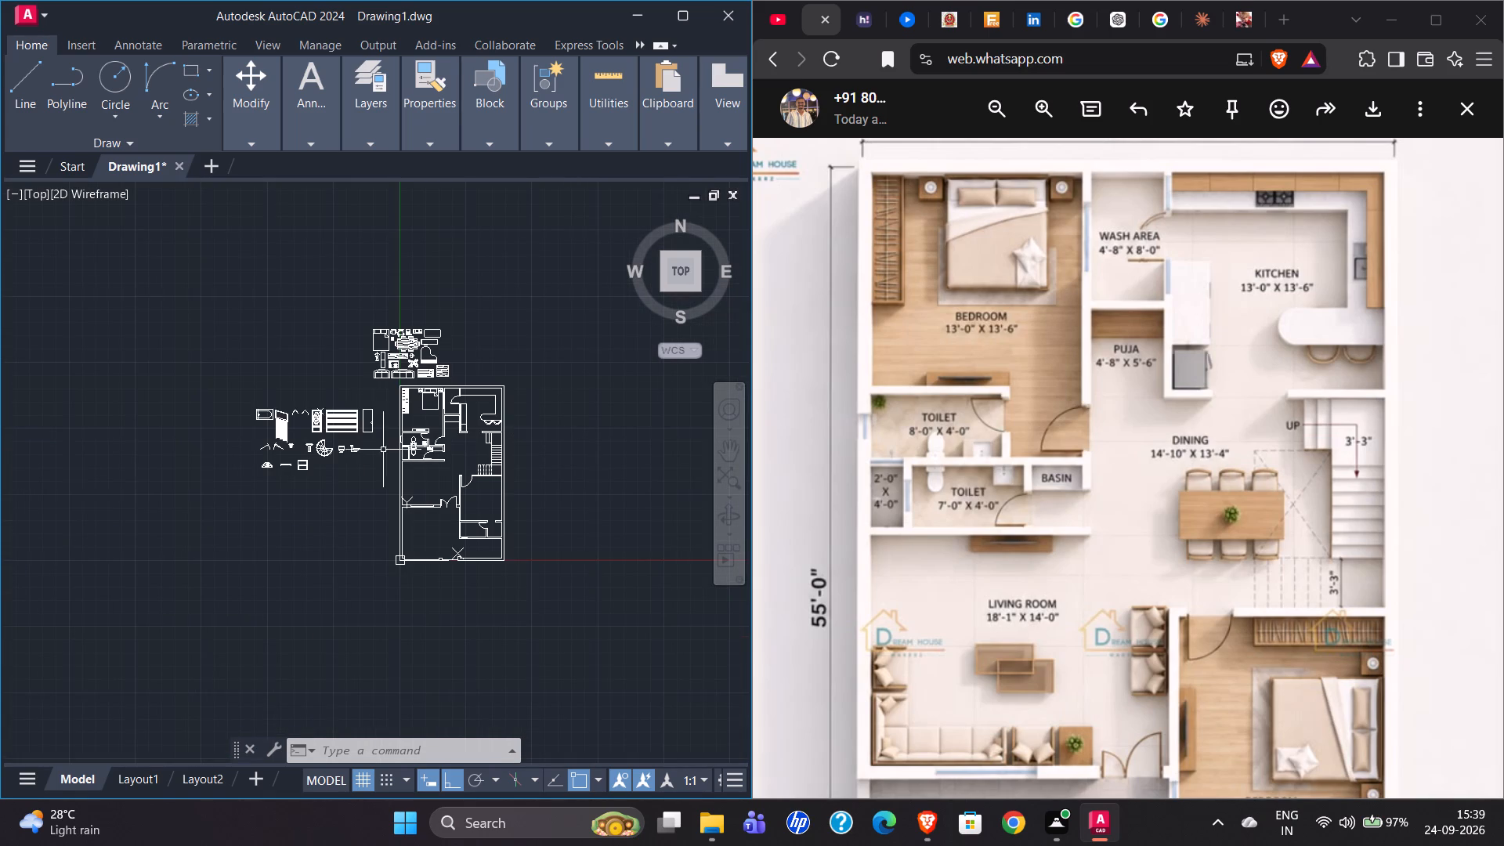
{"action": "scroll", "coordinate": [332, 406], "scroll_direction": "up", "scroll_amount": 3}
{"action": "scroll", "coordinate": [132, 518], "scroll_direction": "down", "scroll_amount": 1}
{"action": "scroll", "coordinate": [397, 338], "scroll_direction": "up", "scroll_amount": 2}
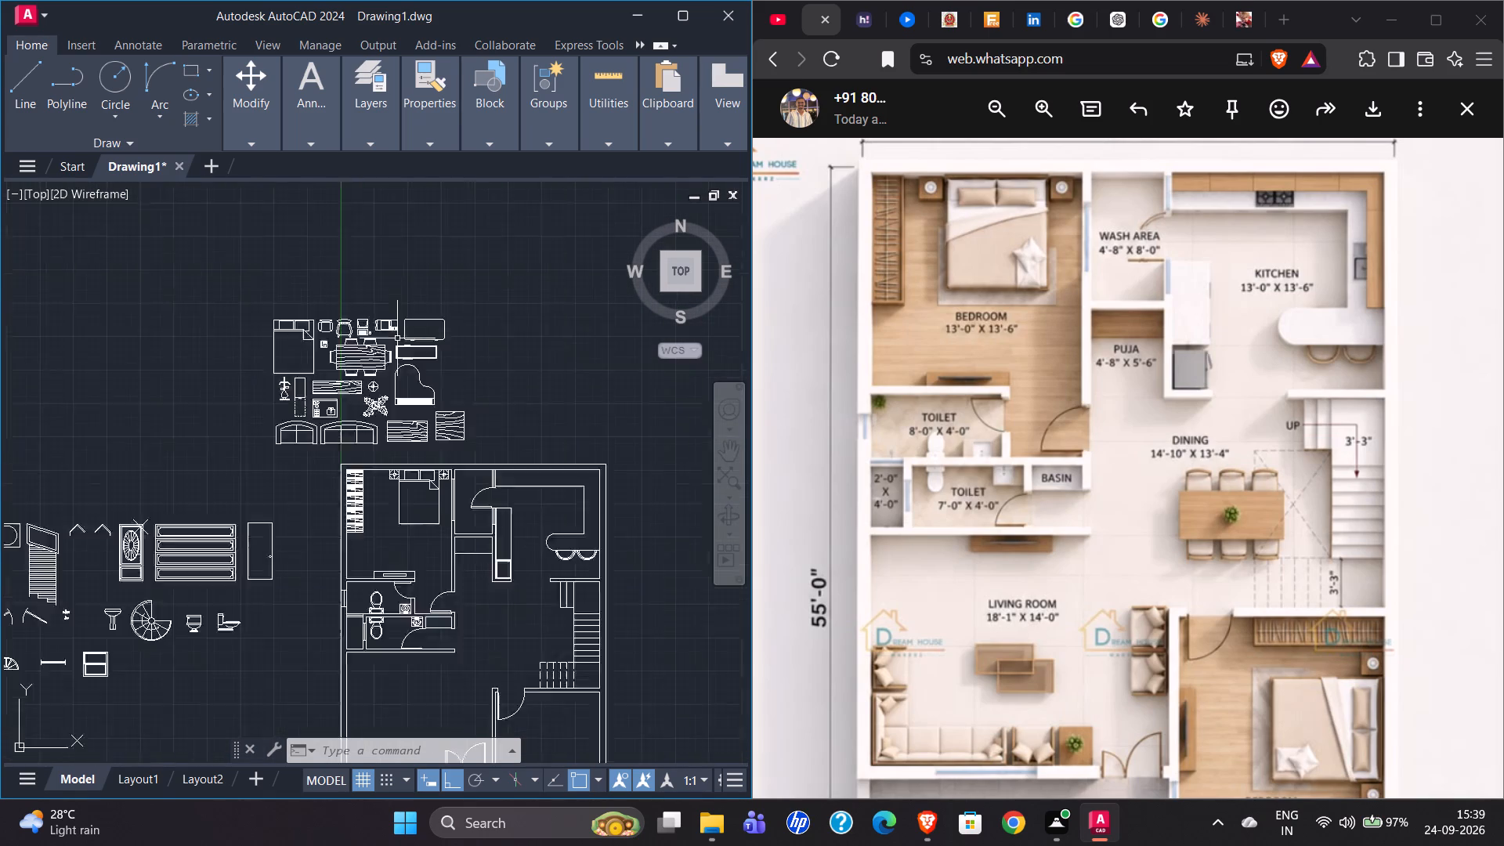
{"action": "scroll", "coordinate": [397, 338], "scroll_direction": "up", "scroll_amount": 1}
{"action": "left_click", "coordinate": [303, 373]}
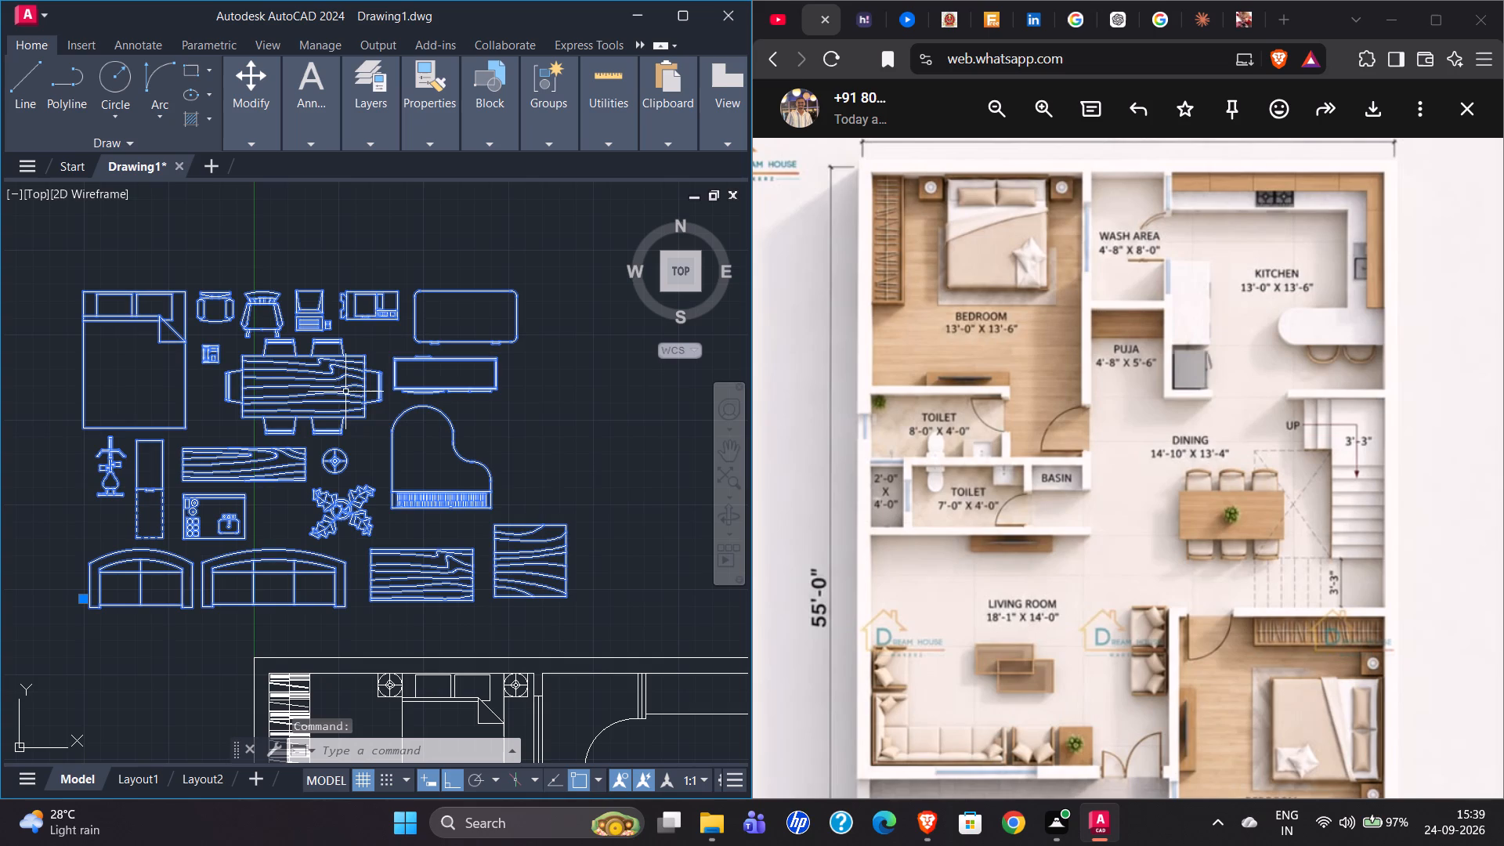
{"action": "key", "text": "x"}
{"action": "key", "text": "Return"}
Move the six-chair dining table from the furniture library into the dining area beside the staircase, with Ortho turned off.
{"action": "left_click", "coordinate": [284, 377]}
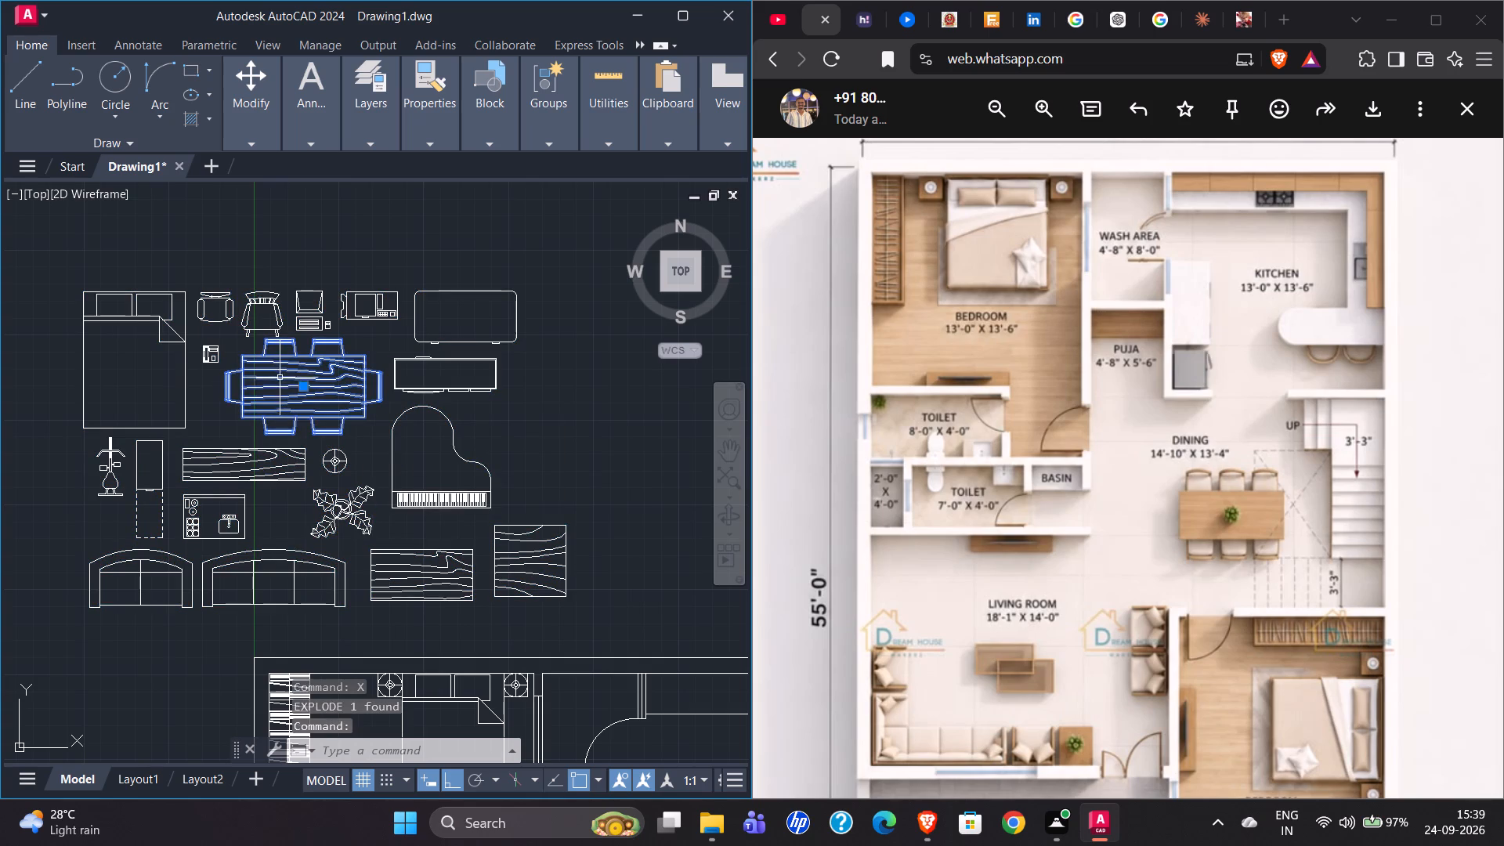
{"action": "key", "text": "m"}
{"action": "key", "text": "Return"}
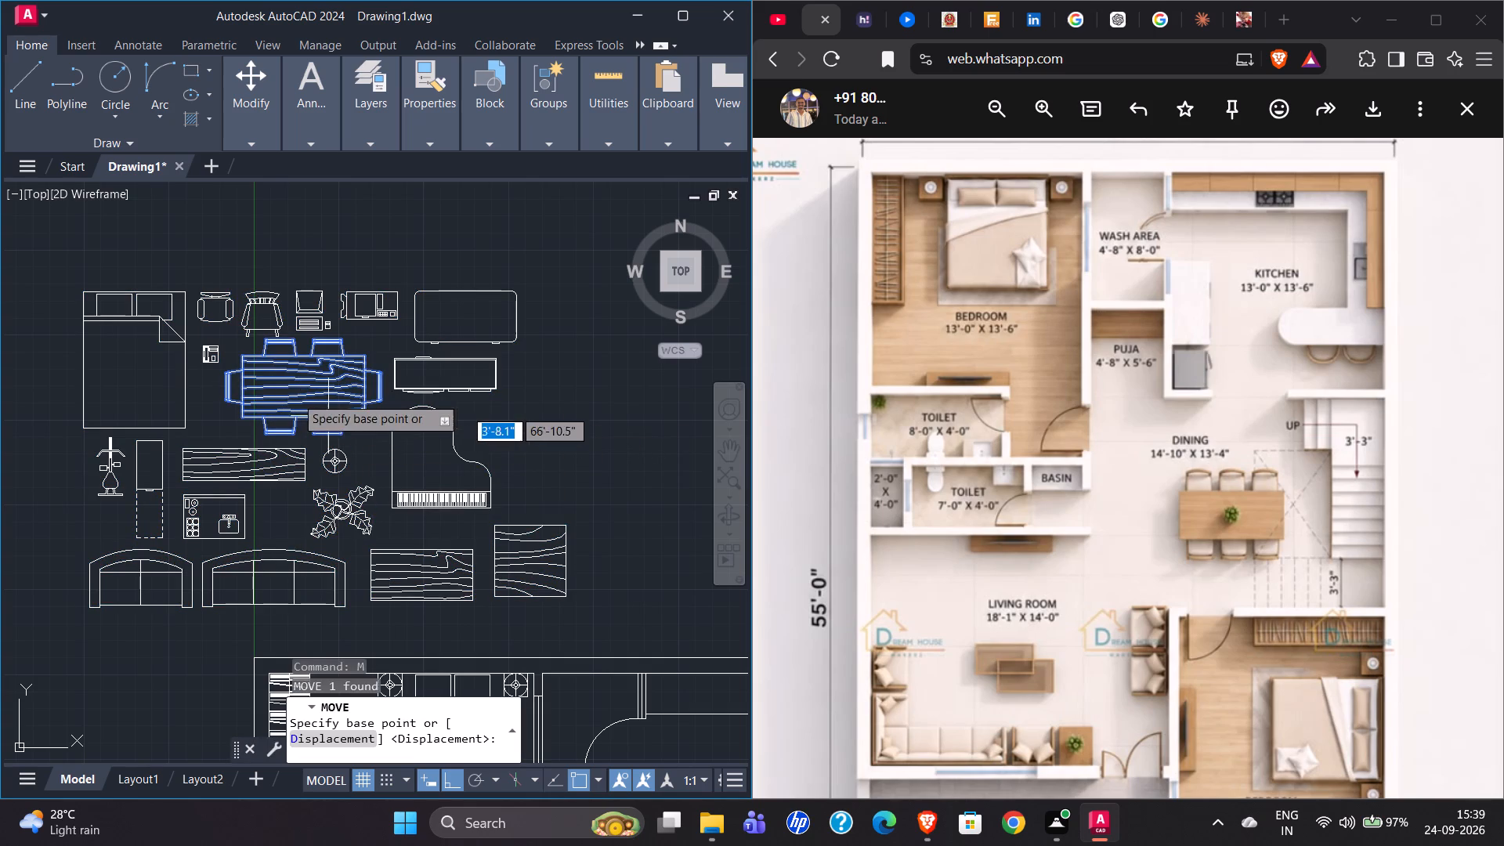
{"action": "left_click", "coordinate": [305, 383]}
{"action": "scroll", "coordinate": [284, 384], "scroll_direction": "down", "scroll_amount": 3}
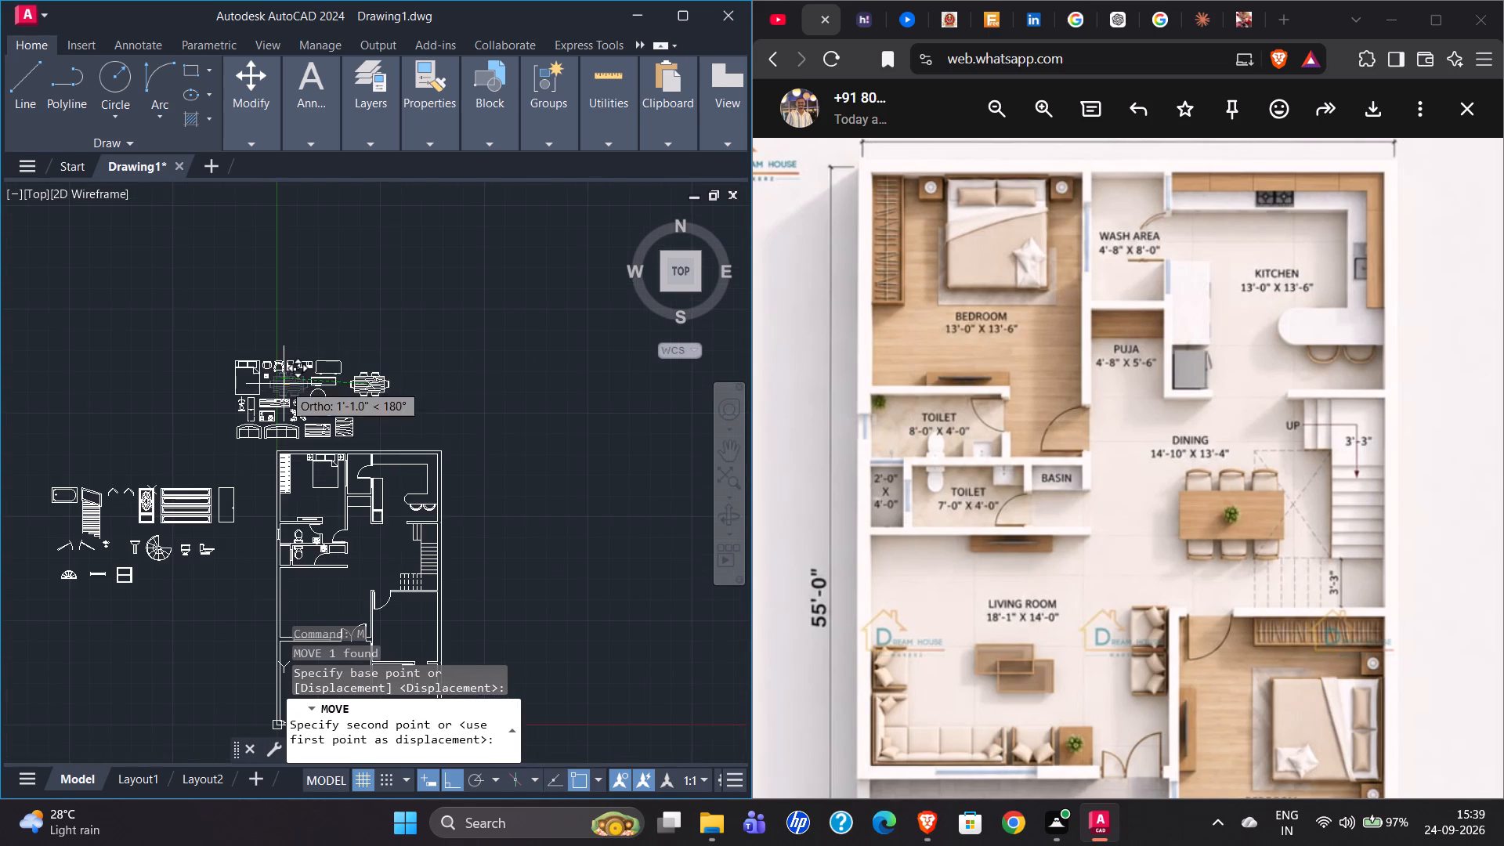
{"action": "scroll", "coordinate": [376, 567], "scroll_direction": "up", "scroll_amount": 5}
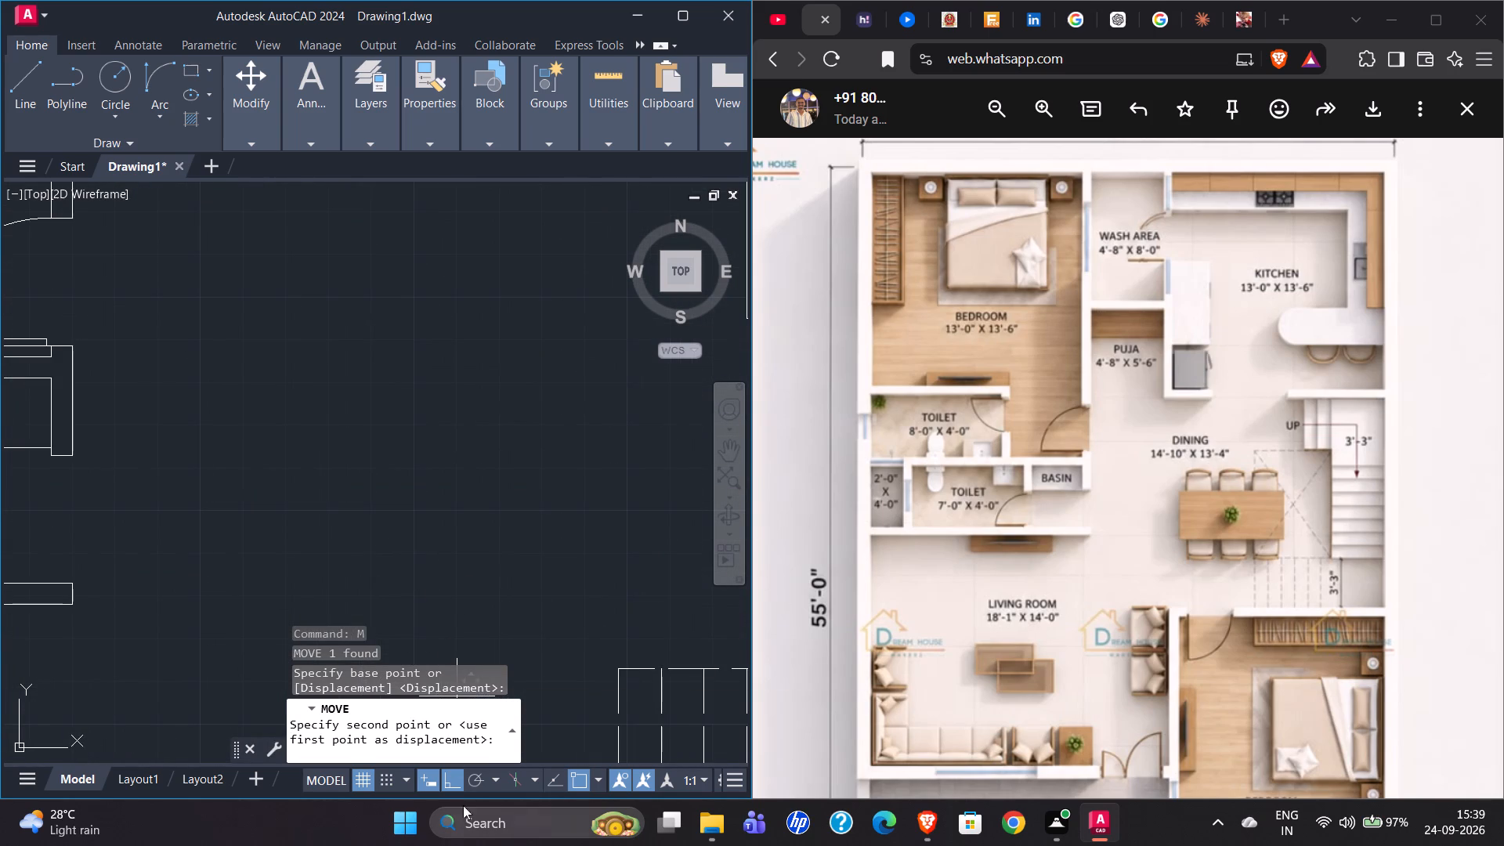
{"action": "left_click", "coordinate": [455, 772]}
{"action": "scroll", "coordinate": [291, 521], "scroll_direction": "down", "scroll_amount": 2}
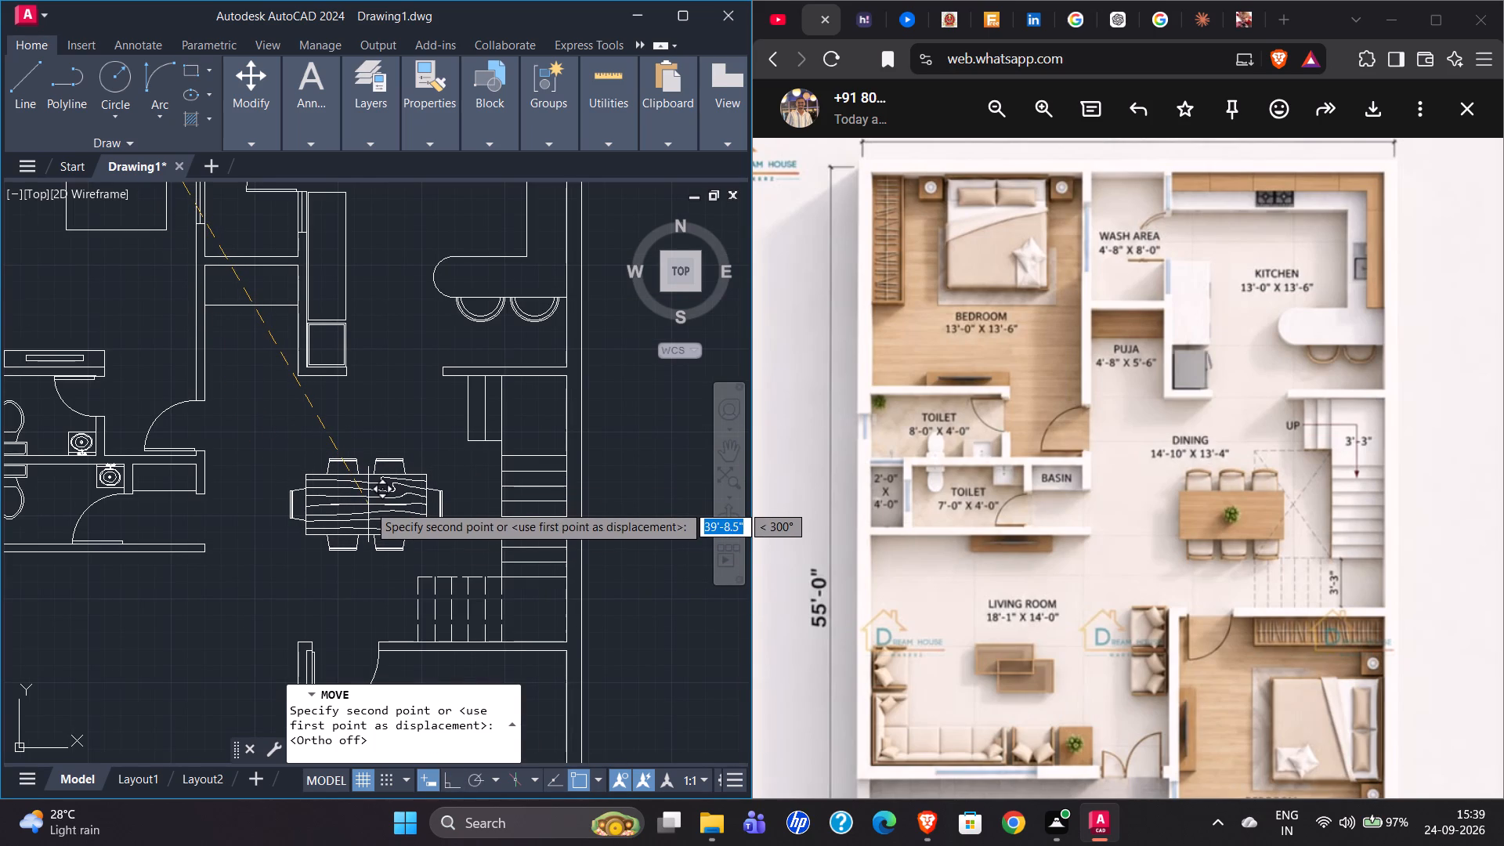
{"action": "left_click", "coordinate": [378, 510]}
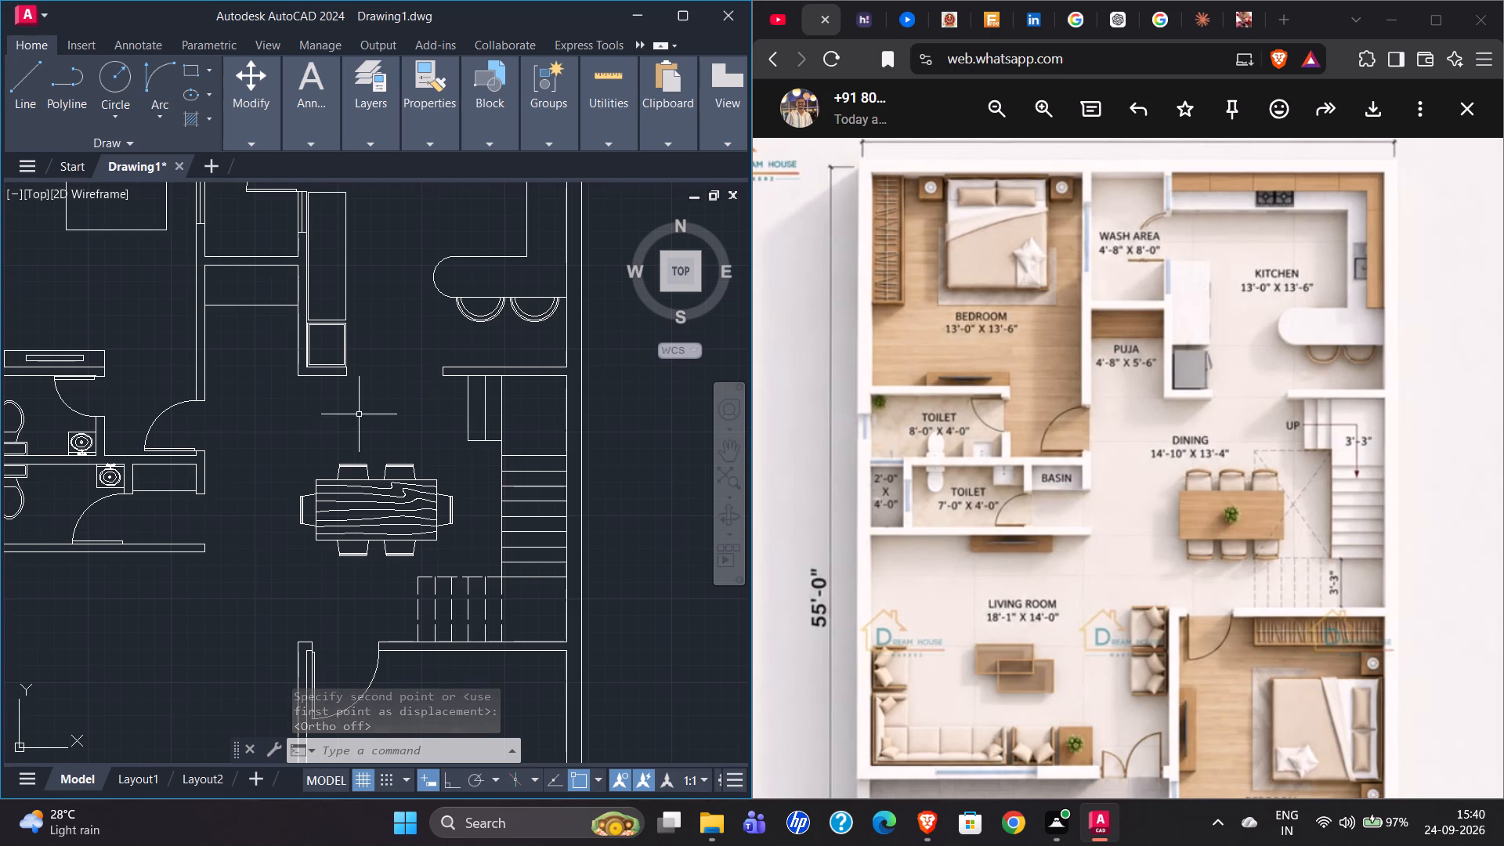
Move the three-seat sofa from the furniture library into the living room, above the window in its lower wall.
{"action": "scroll", "coordinate": [367, 414], "scroll_direction": "down", "scroll_amount": 3}
{"action": "scroll", "coordinate": [266, 239], "scroll_direction": "up", "scroll_amount": 2}
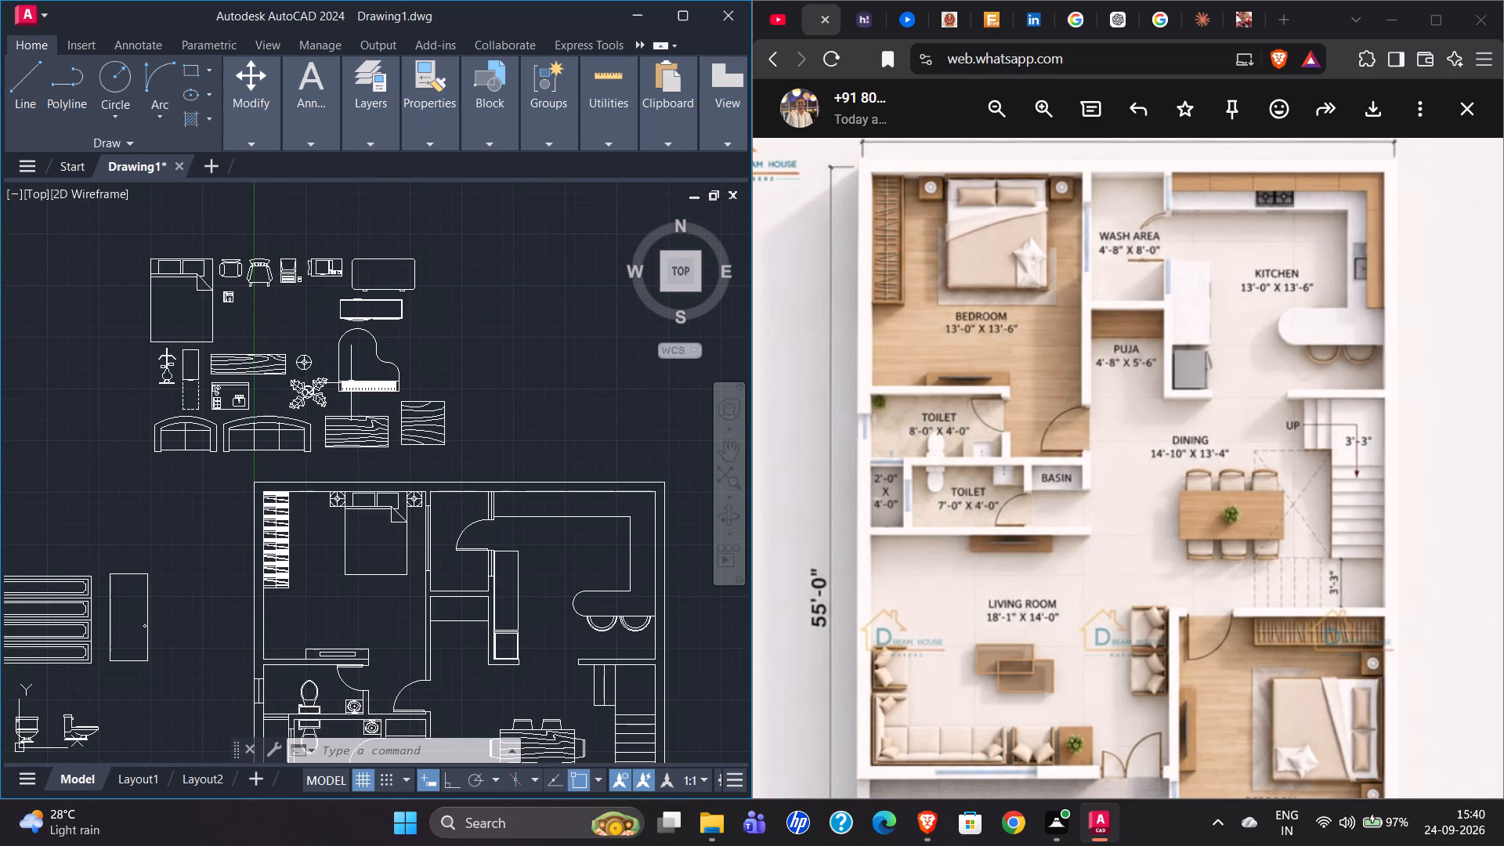
{"action": "left_click", "coordinate": [259, 428]}
{"action": "key", "text": "m"}
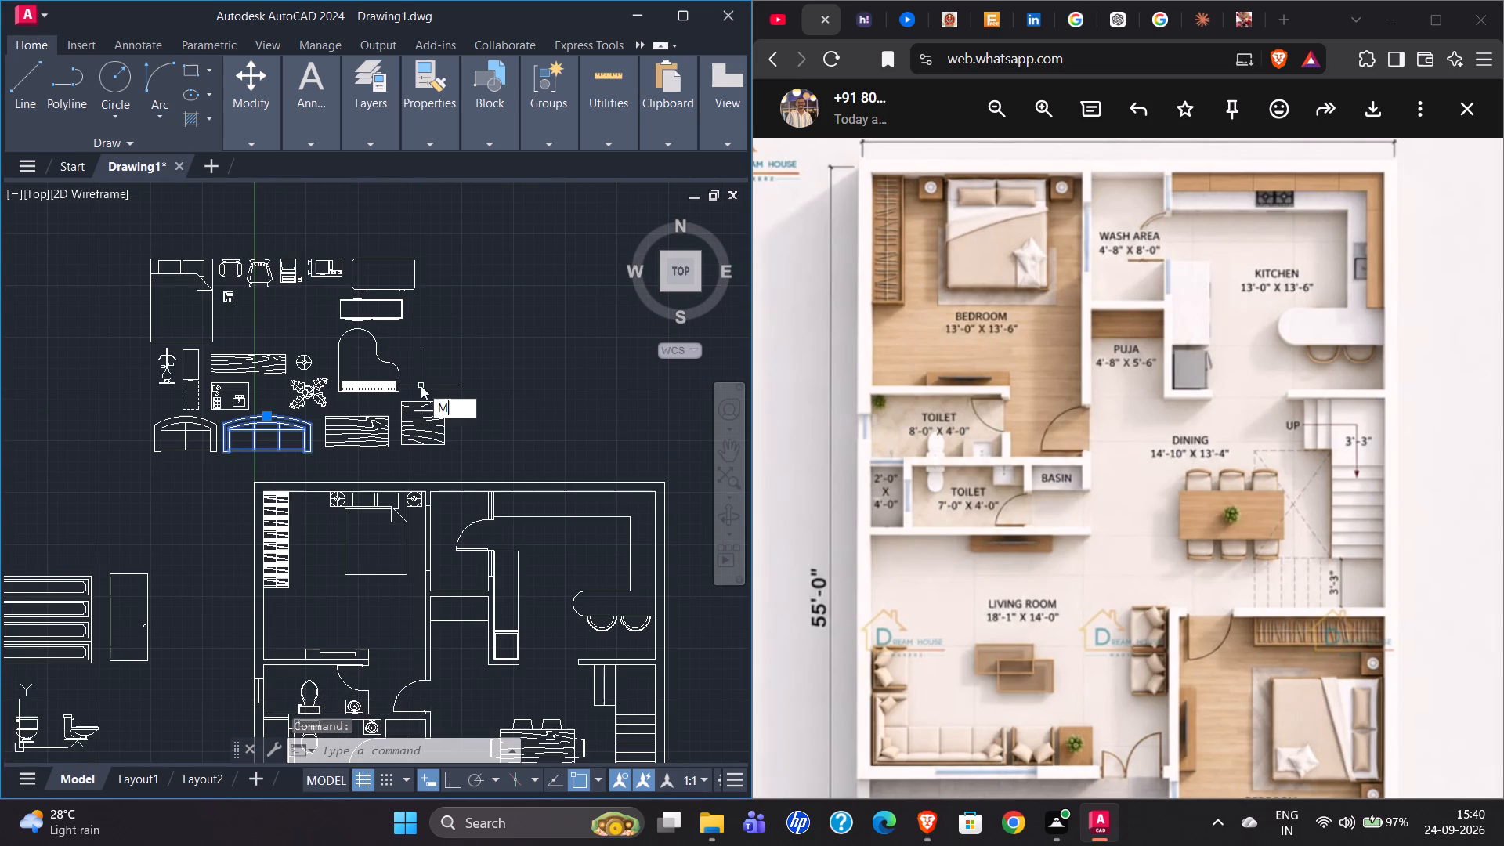
{"action": "key", "text": "Return"}
{"action": "scroll", "coordinate": [222, 424], "scroll_direction": "up", "scroll_amount": 5}
{"action": "scroll", "coordinate": [213, 461], "scroll_direction": "down", "scroll_amount": 1}
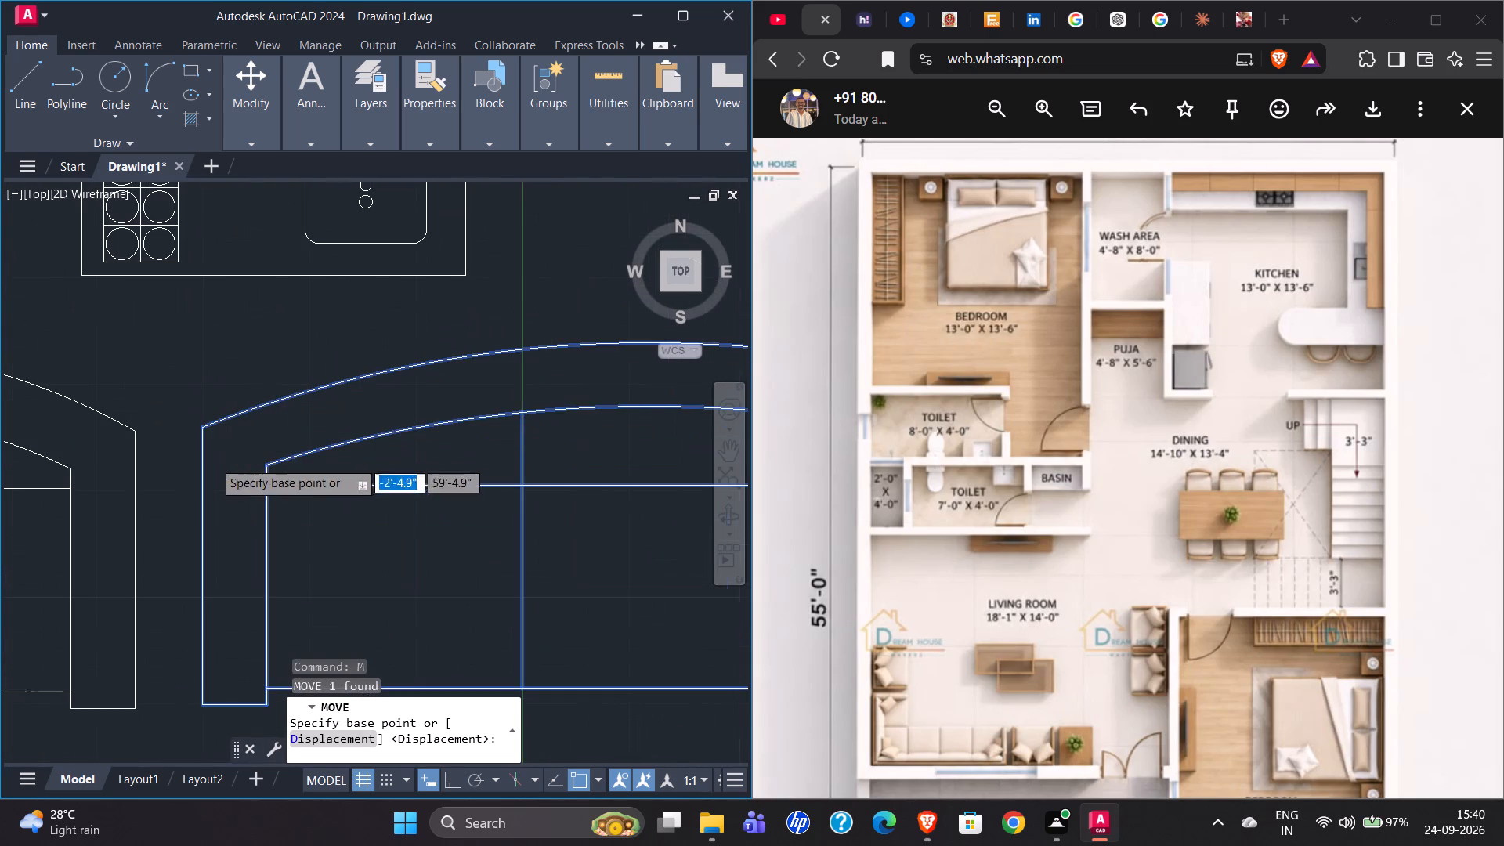
{"action": "scroll", "coordinate": [213, 461], "scroll_direction": "down", "scroll_amount": 1}
{"action": "left_click", "coordinate": [389, 412]}
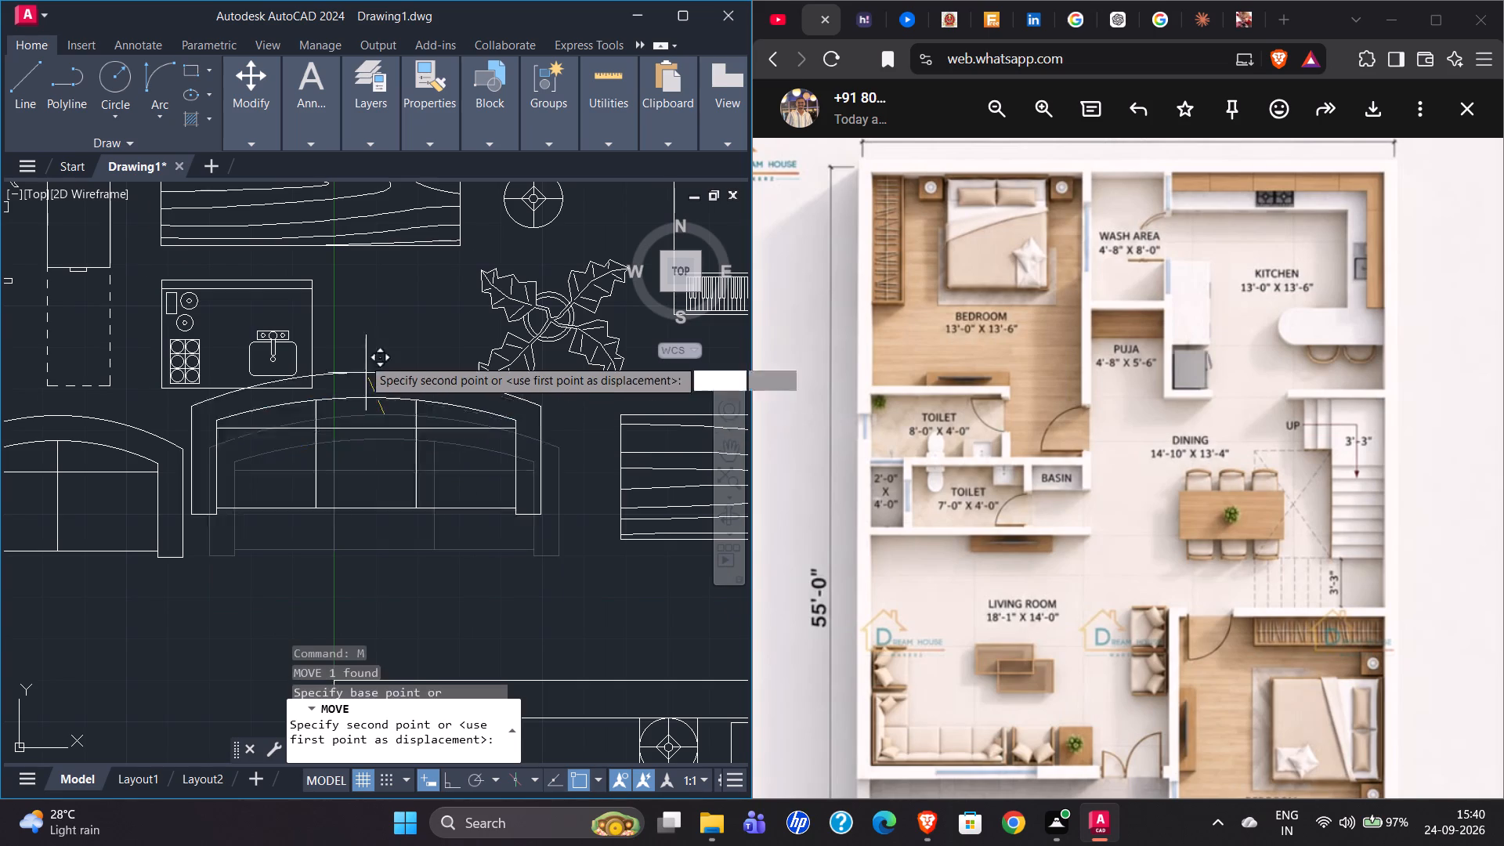
{"action": "scroll", "coordinate": [356, 306], "scroll_direction": "down", "scroll_amount": 4}
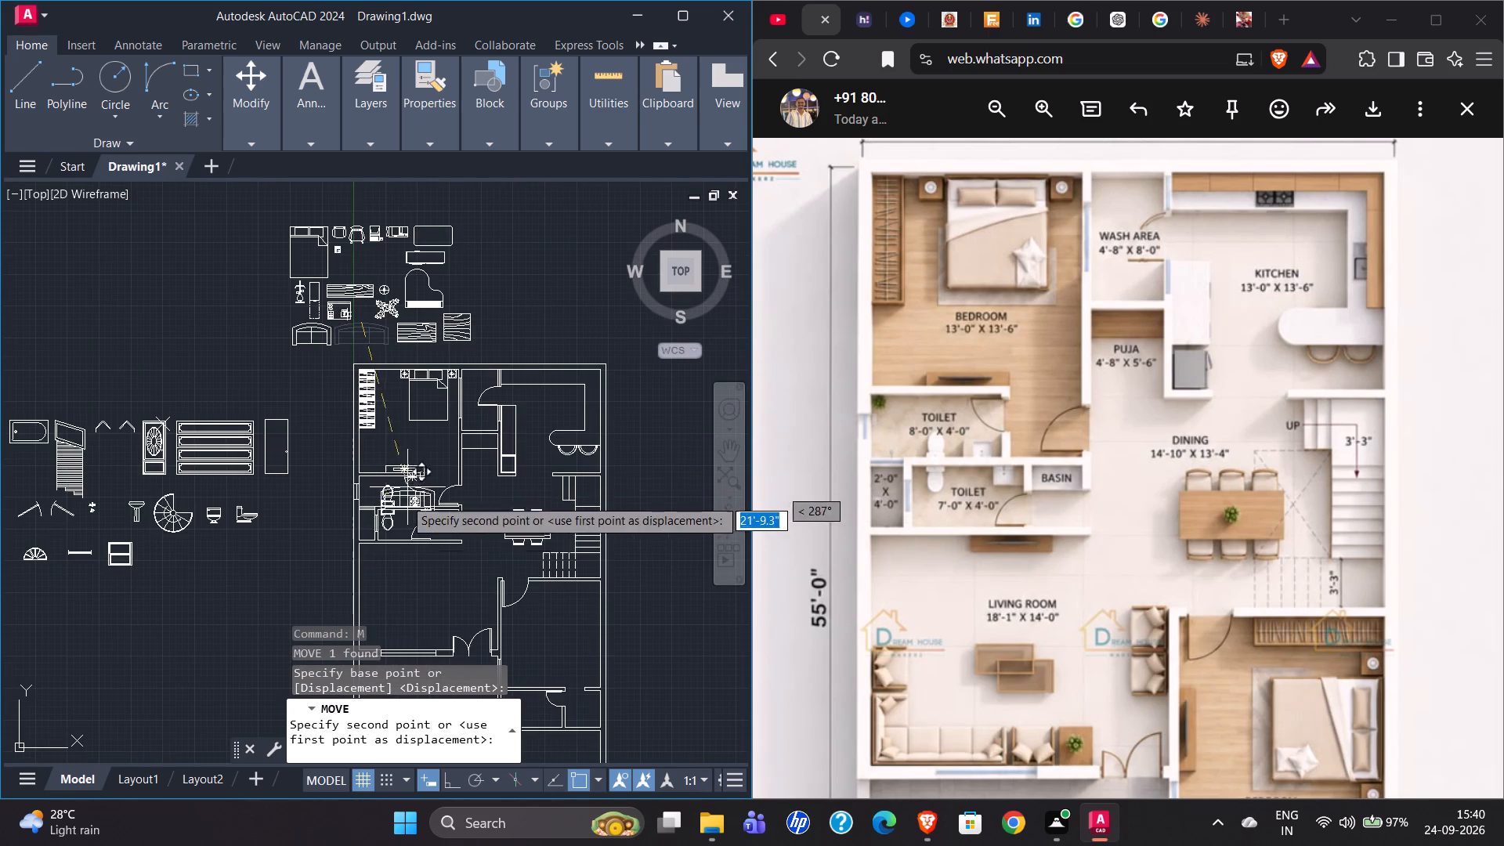
{"action": "scroll", "coordinate": [392, 435], "scroll_direction": "down", "scroll_amount": 2}
{"action": "scroll", "coordinate": [389, 550], "scroll_direction": "up", "scroll_amount": 4}
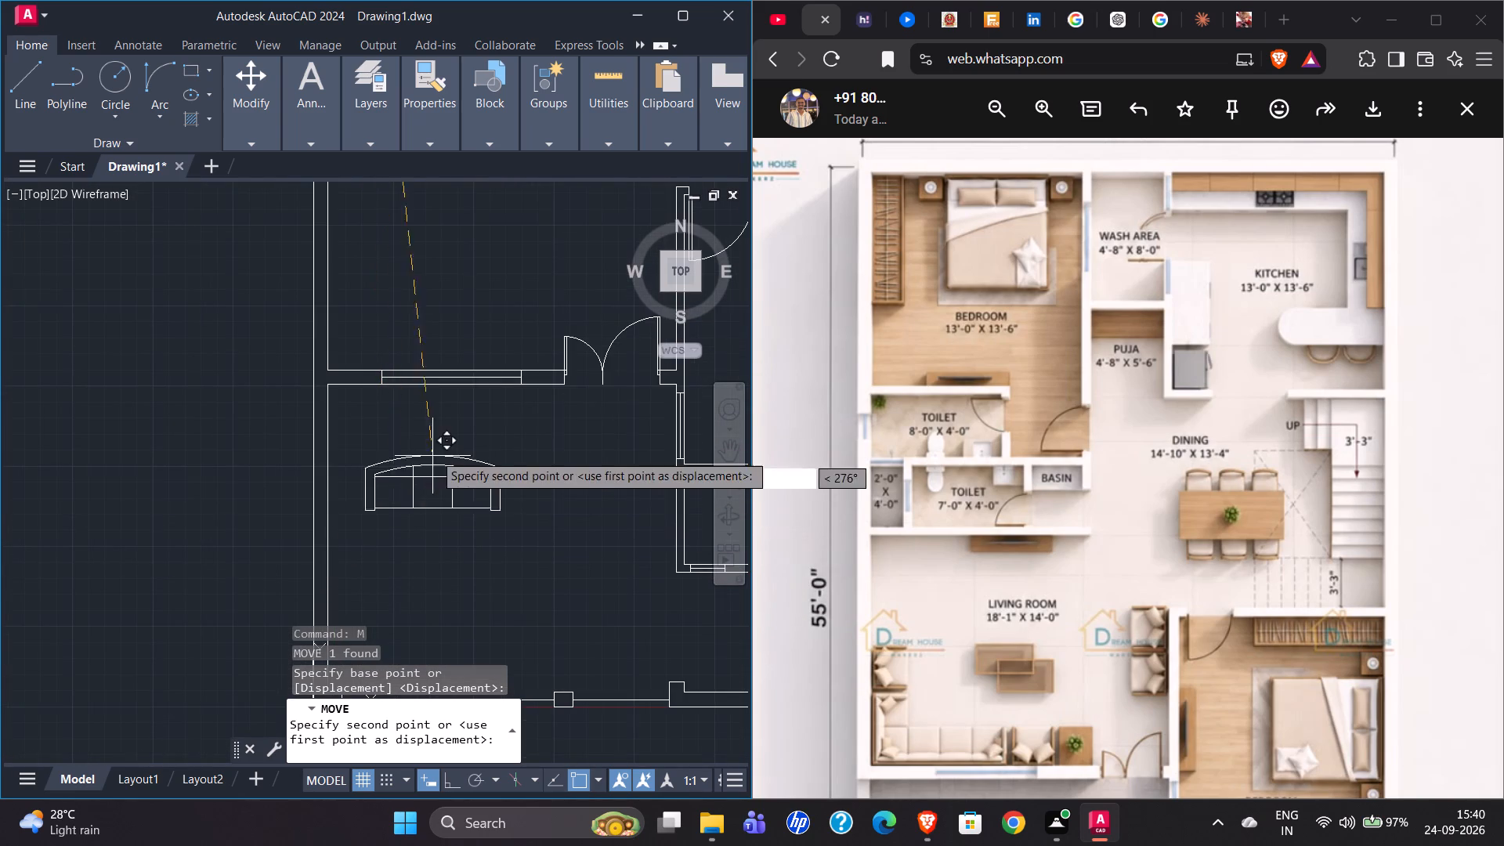
{"action": "left_click", "coordinate": [443, 237]}
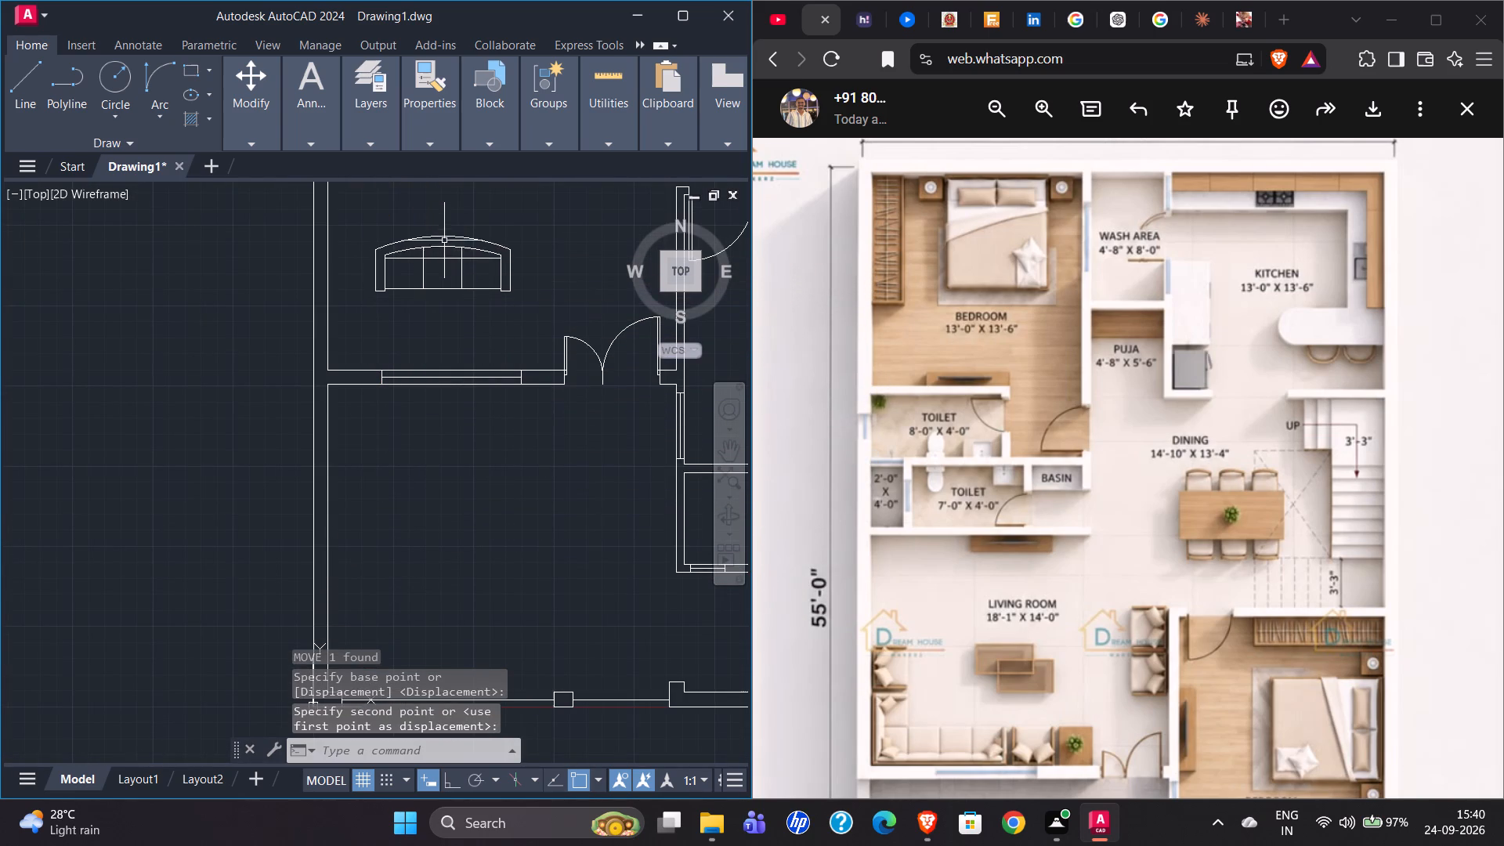
Mirror the three-seat sofa about its horizontal front edge, erasing the source, so its curved back faces the window wall.
{"action": "left_click", "coordinate": [503, 262]}
{"action": "type", "text": "MI"}
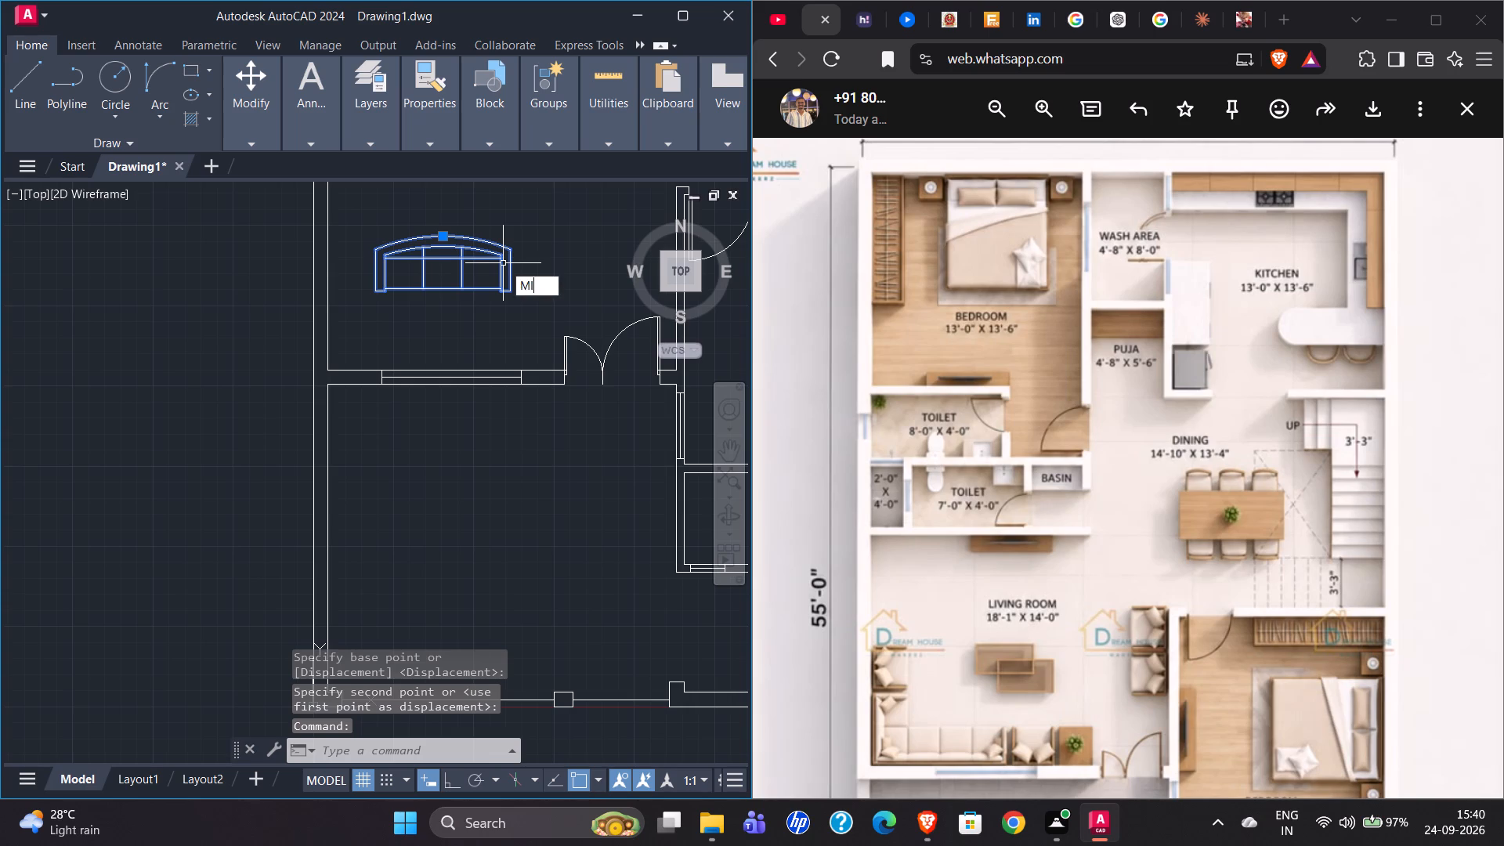
{"action": "key", "text": "Return"}
{"action": "left_click", "coordinate": [511, 291]}
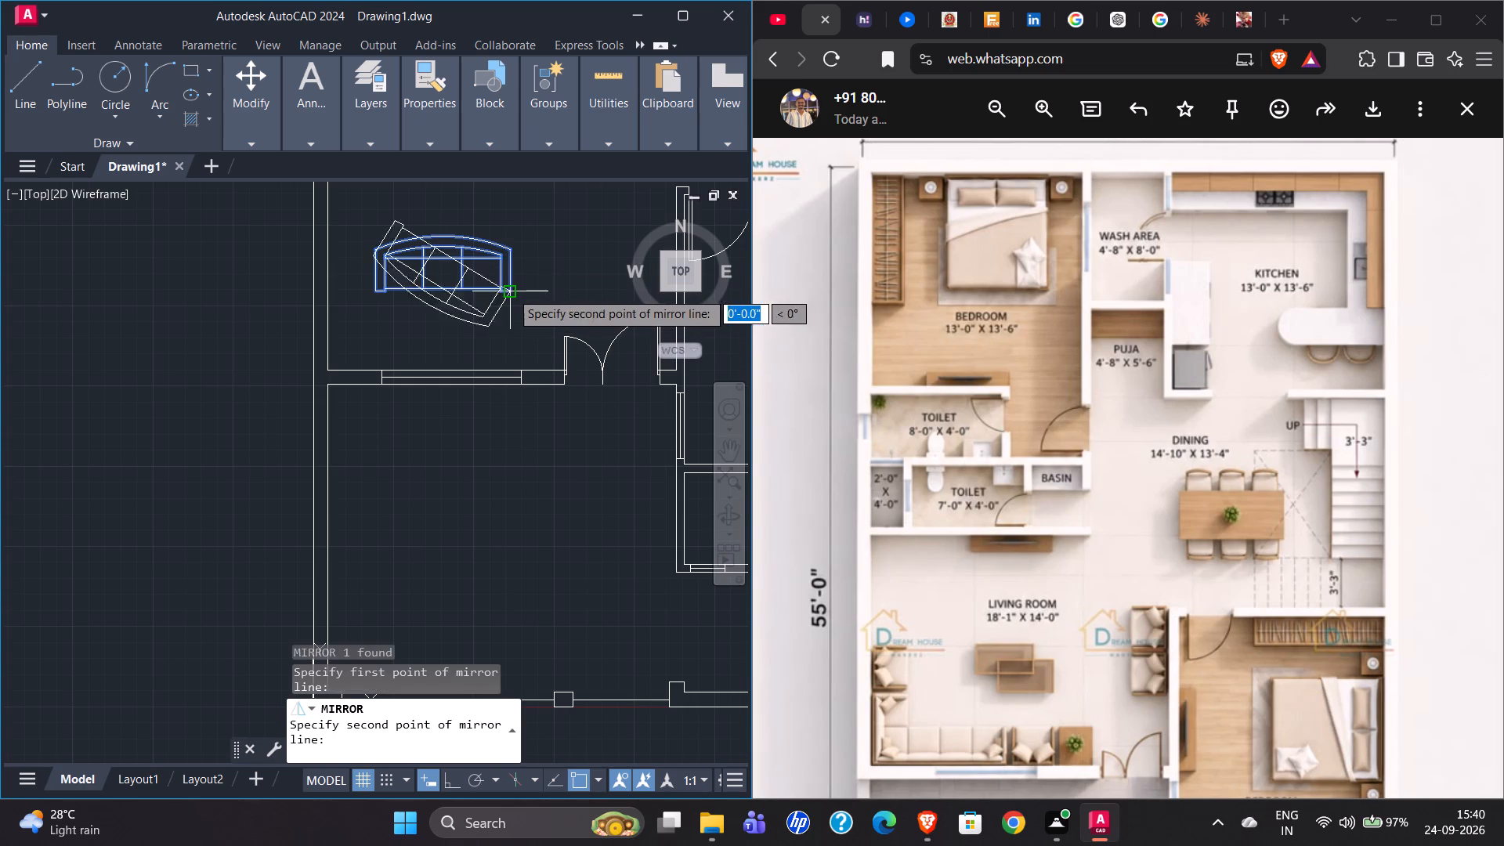
{"action": "left_click", "coordinate": [327, 297]}
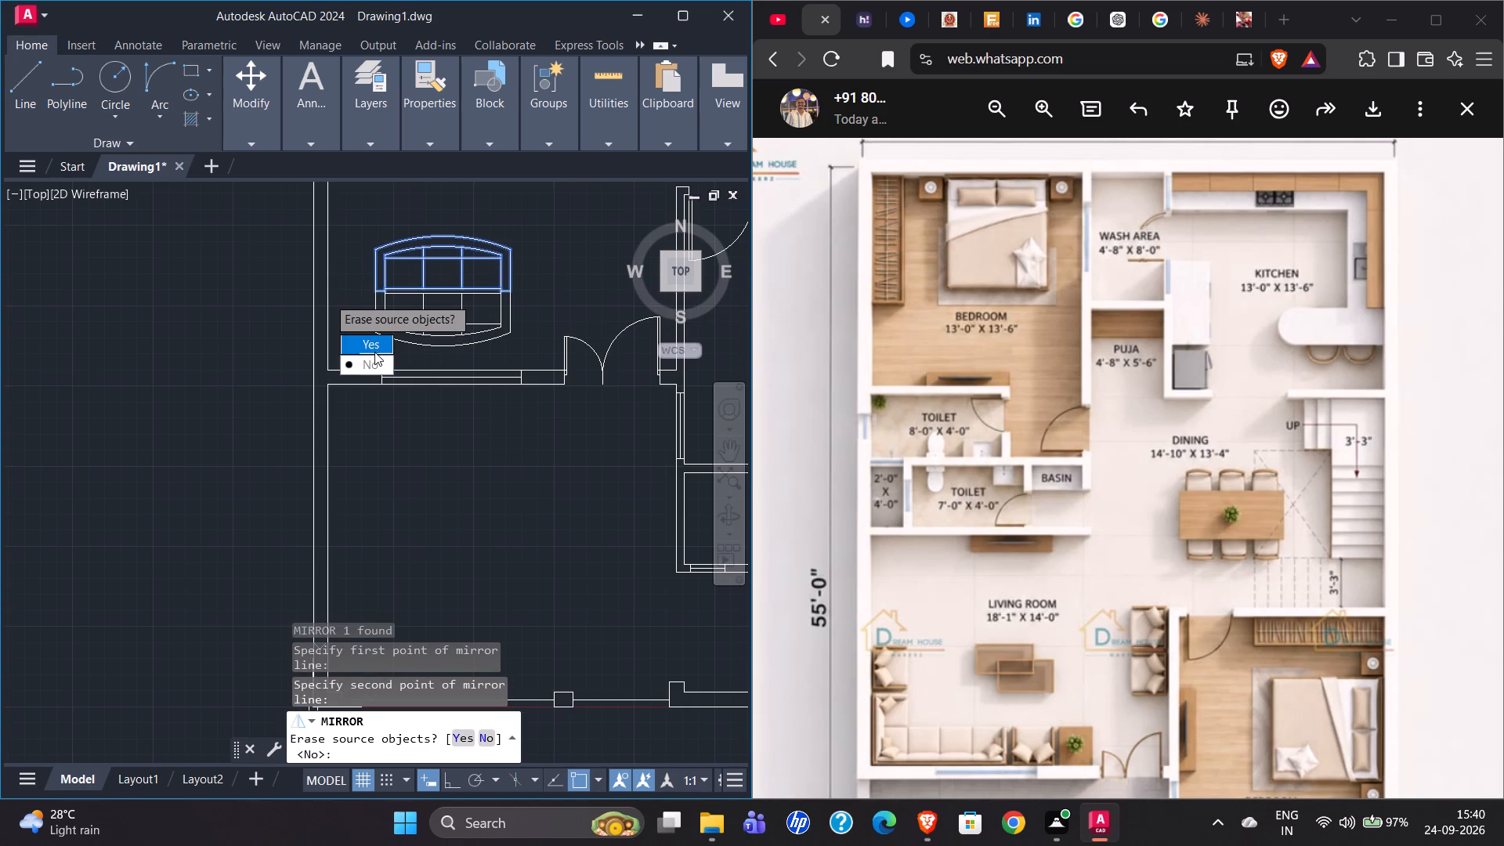
{"action": "left_click_drag", "start_coordinate": [374, 352], "coordinate": [327, 297]}
Move the three-seat sofa by its lower back corner onto the living room's left wall, near the window-wall corner.
{"action": "scroll", "coordinate": [452, 342], "scroll_direction": "up", "scroll_amount": 2}
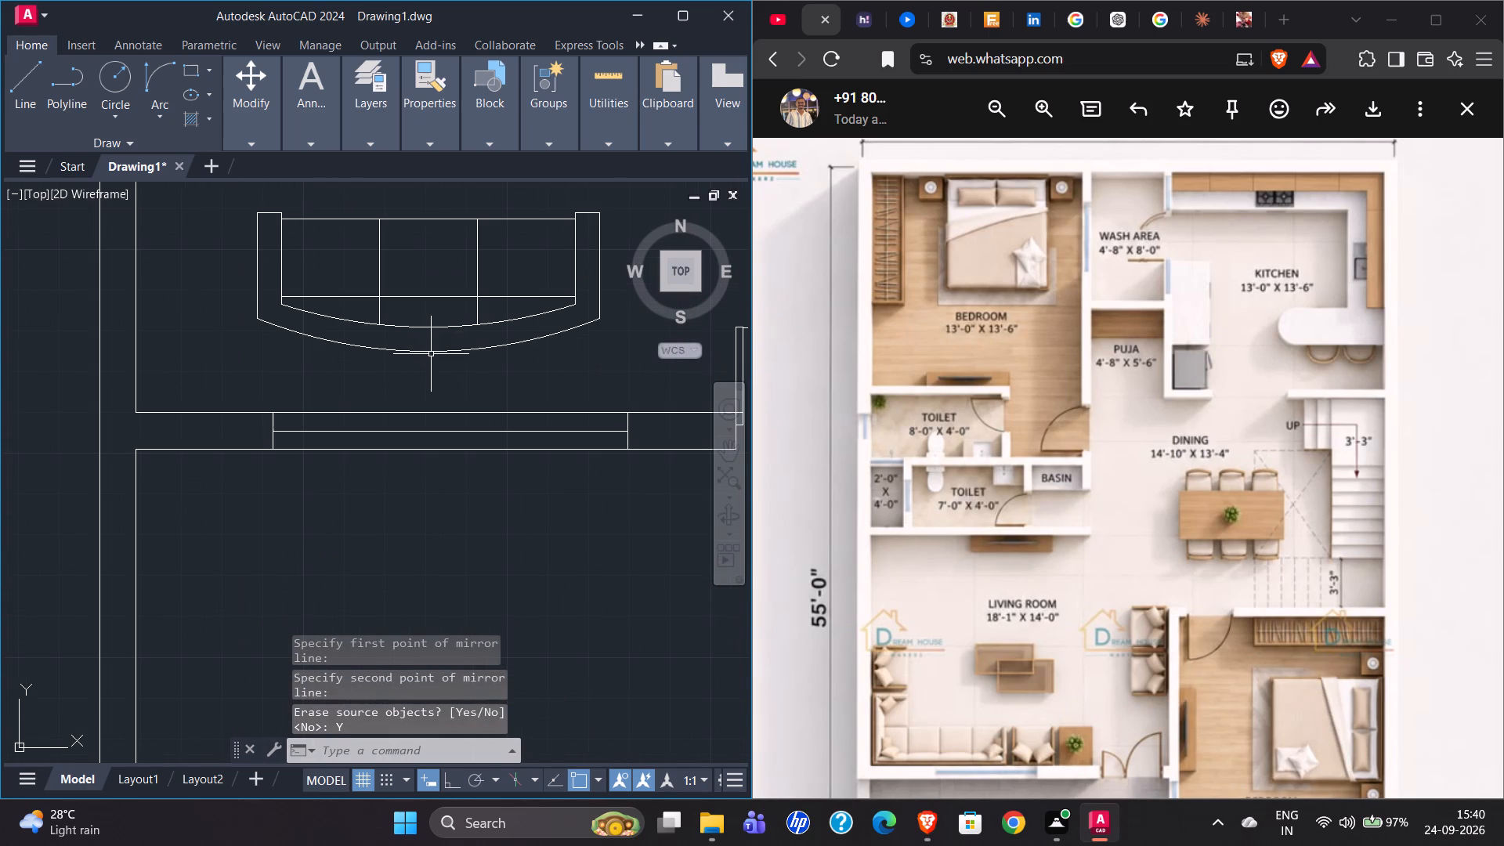
{"action": "left_click", "coordinate": [430, 354]}
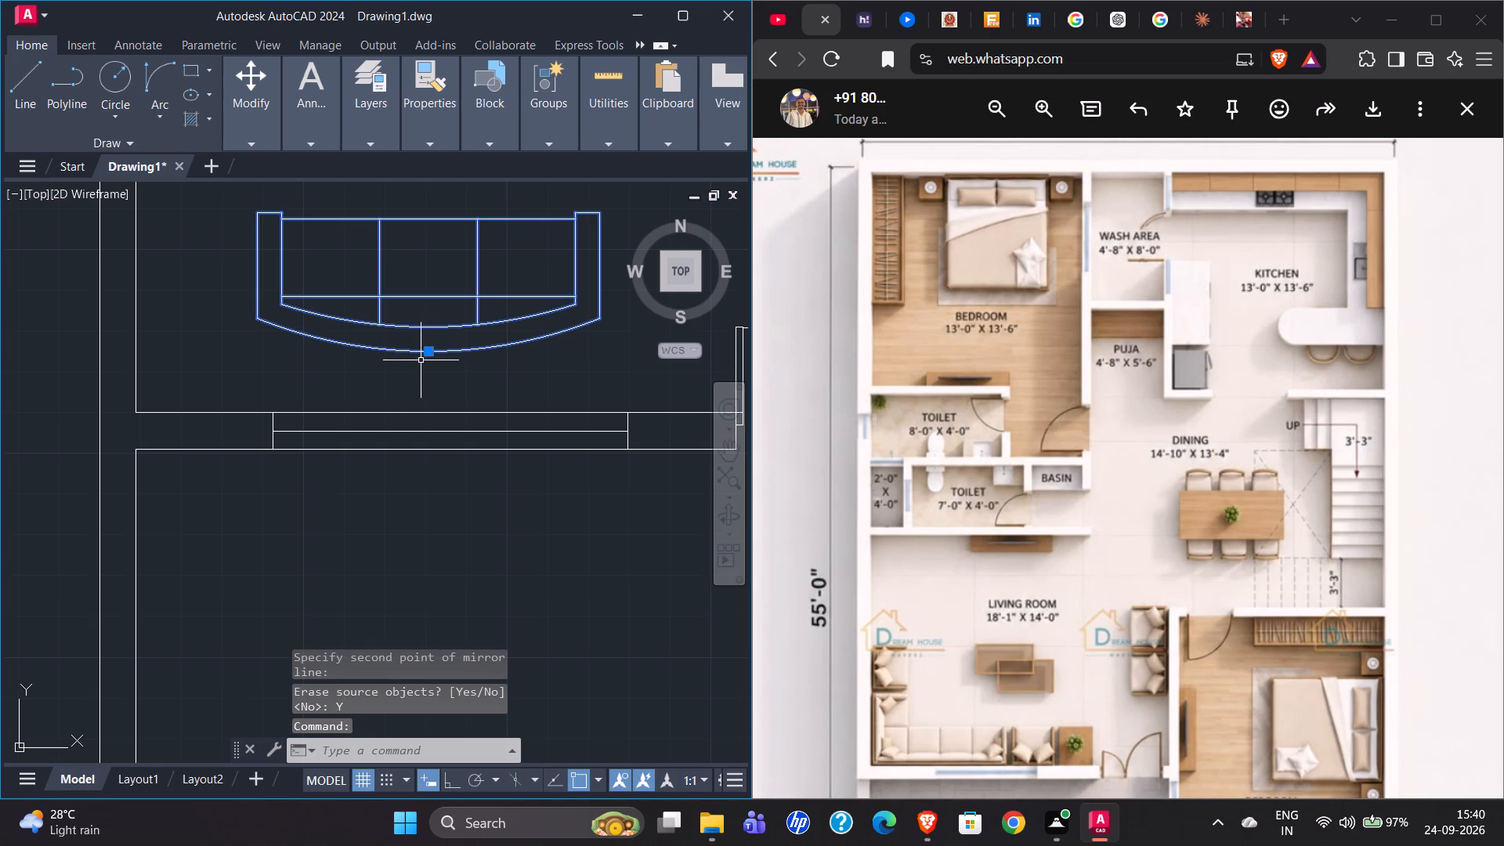
{"action": "key", "text": "m"}
{"action": "key", "text": "Return"}
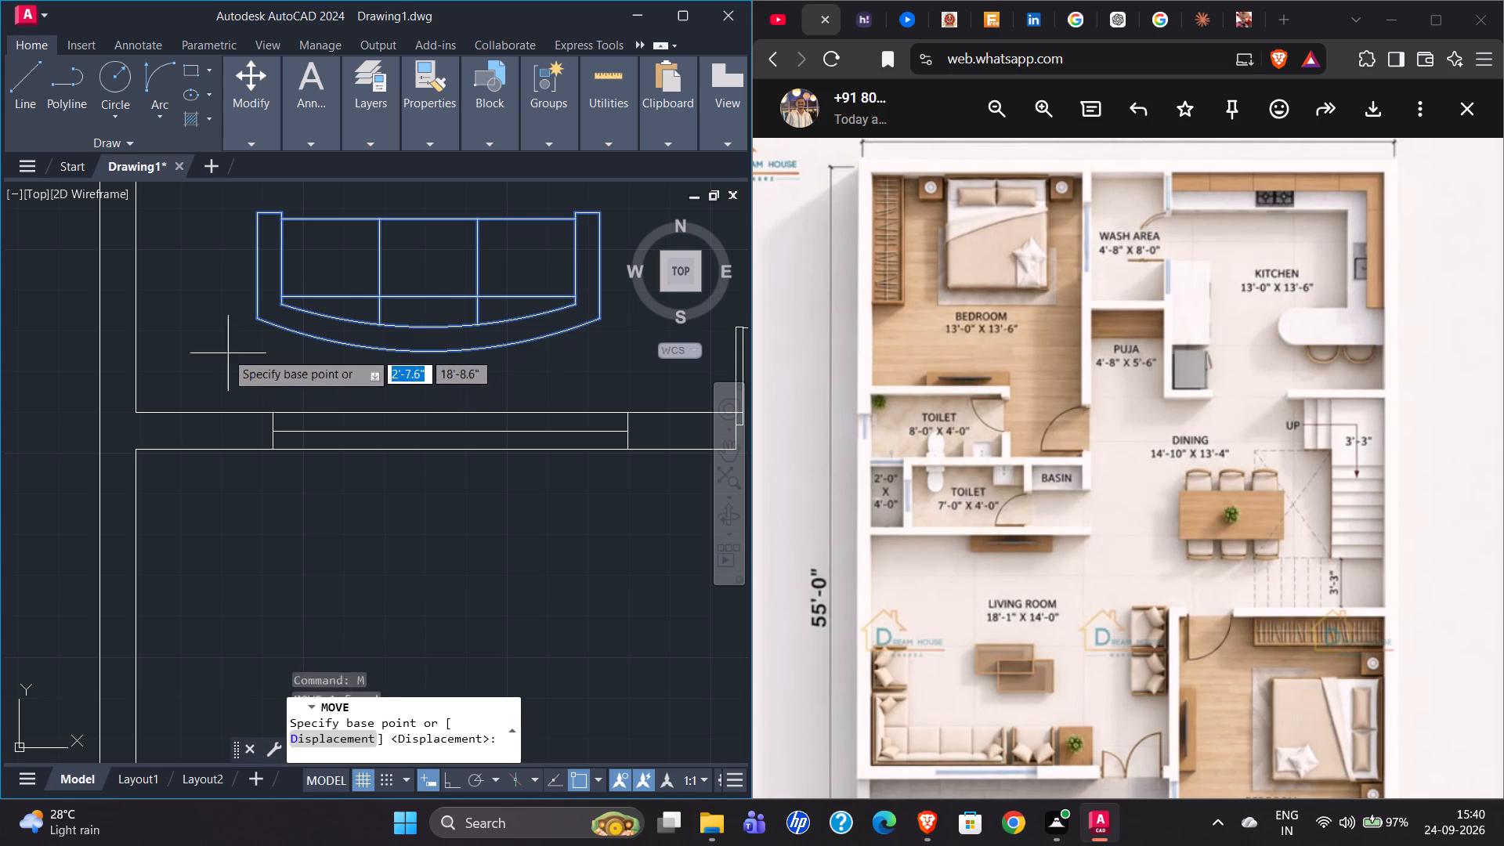
{"action": "left_click", "coordinate": [252, 317]}
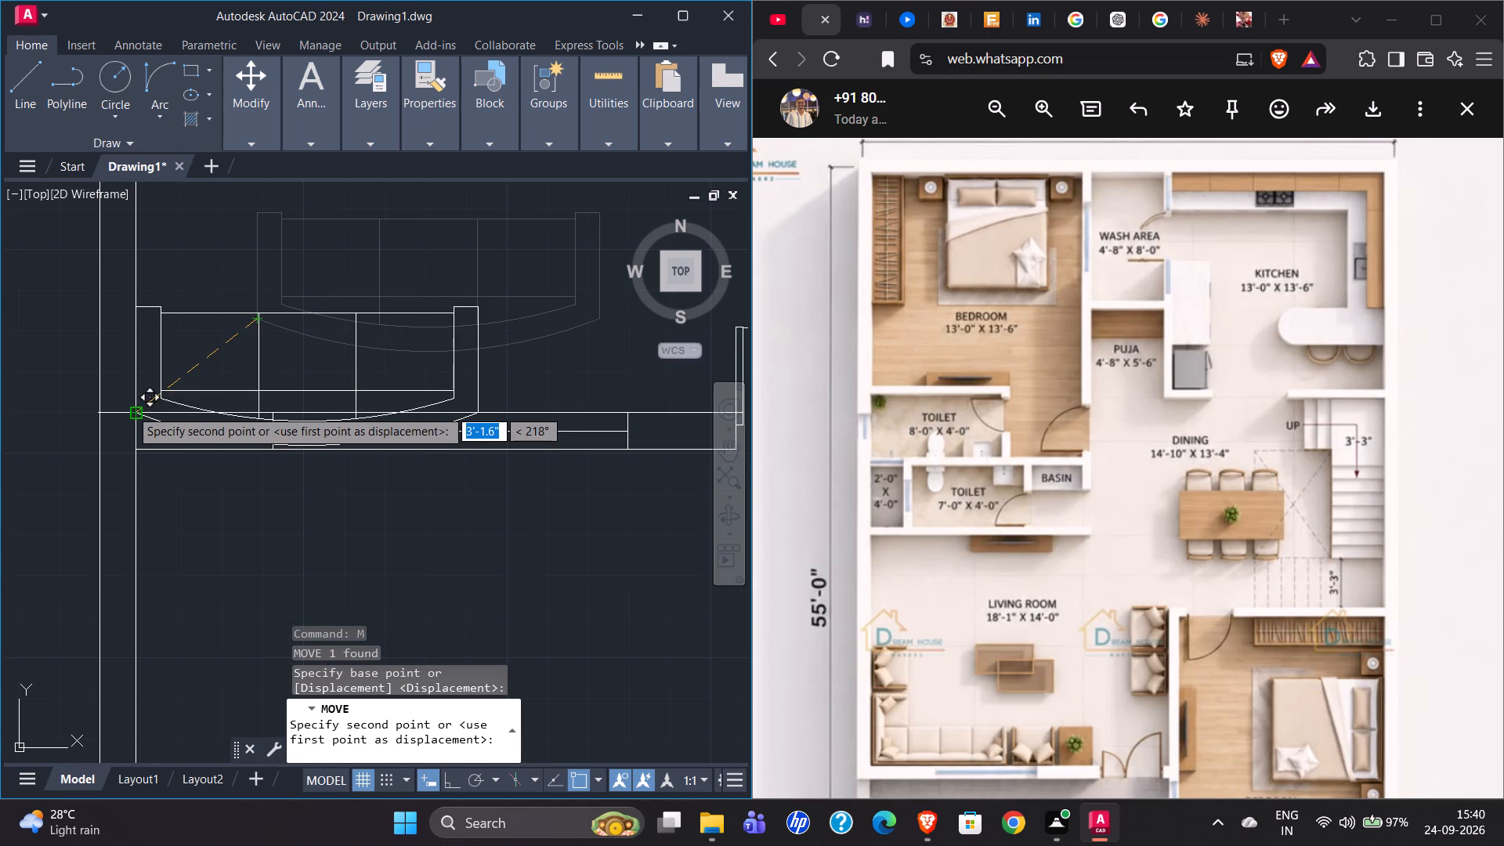
{"action": "left_click", "coordinate": [134, 390]}
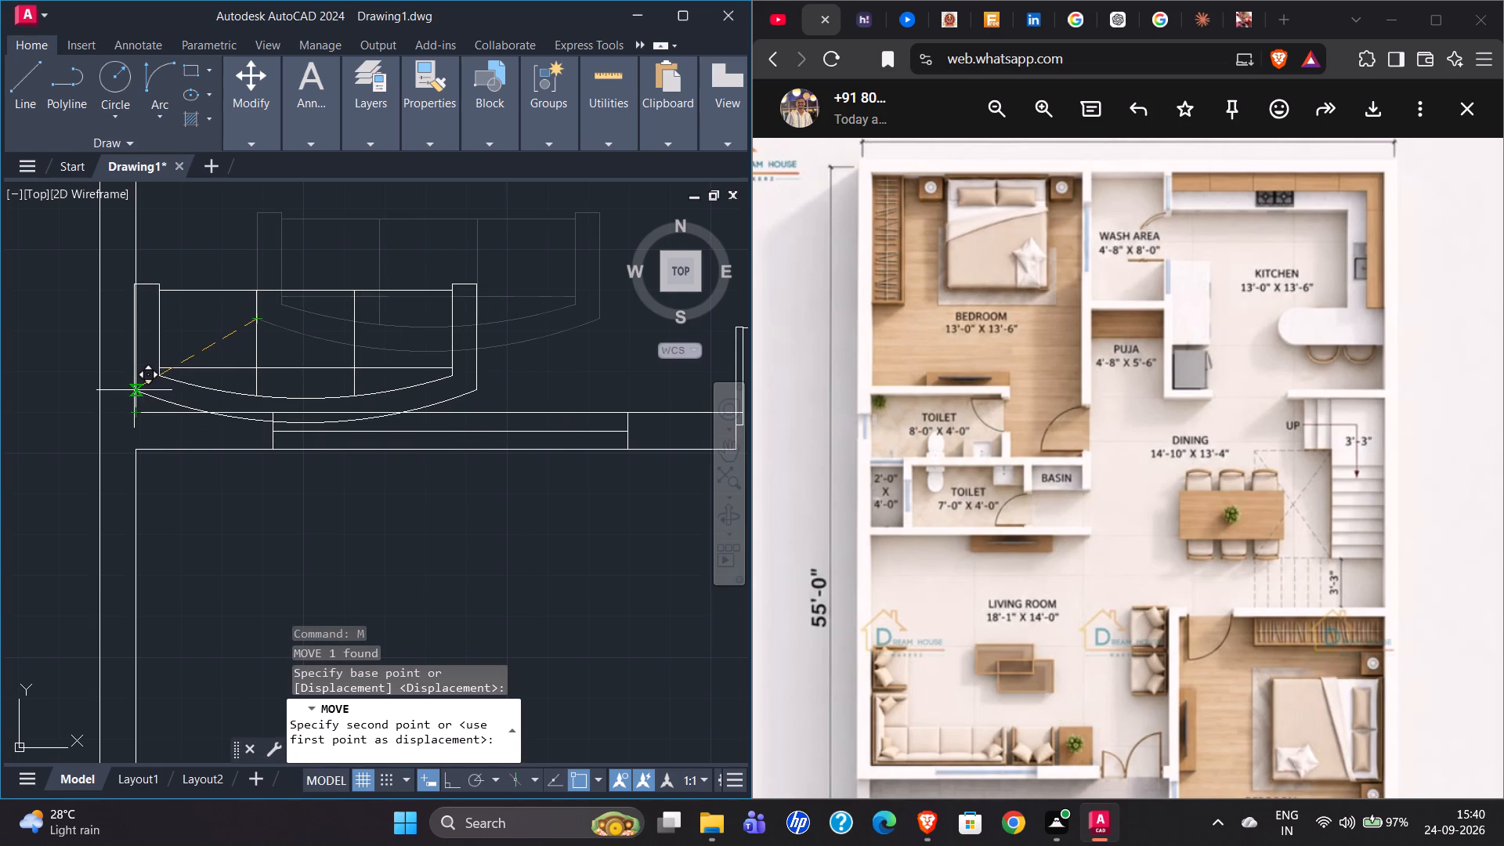
Move the three-seat sofa slightly up along the left wall so its curved back clears the window wall.
{"action": "left_click", "coordinate": [173, 374]}
{"action": "left_click", "coordinate": [172, 379]}
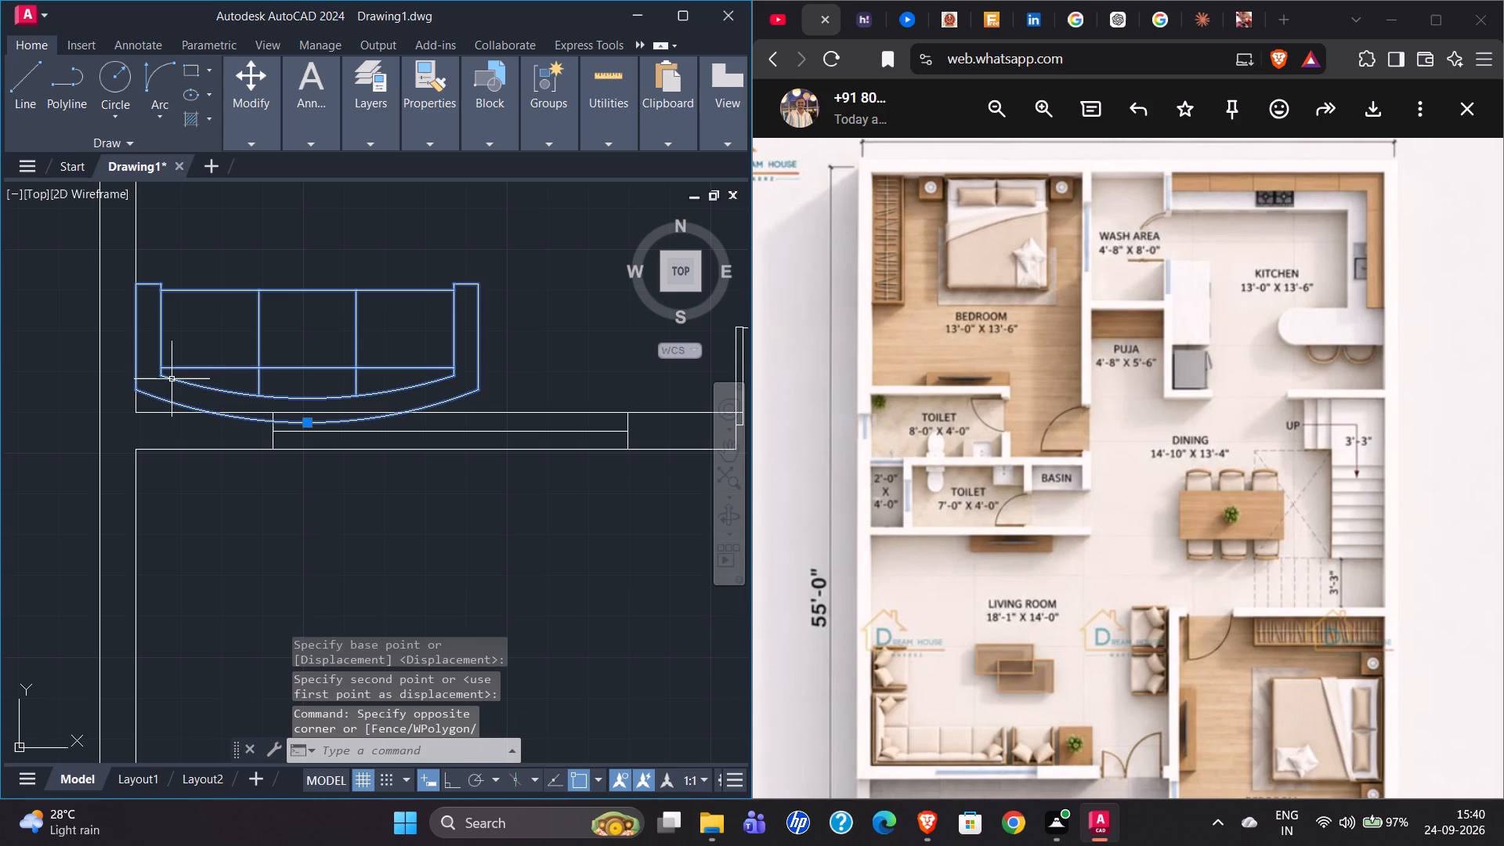
{"action": "key", "text": "m"}
{"action": "key", "text": "Return"}
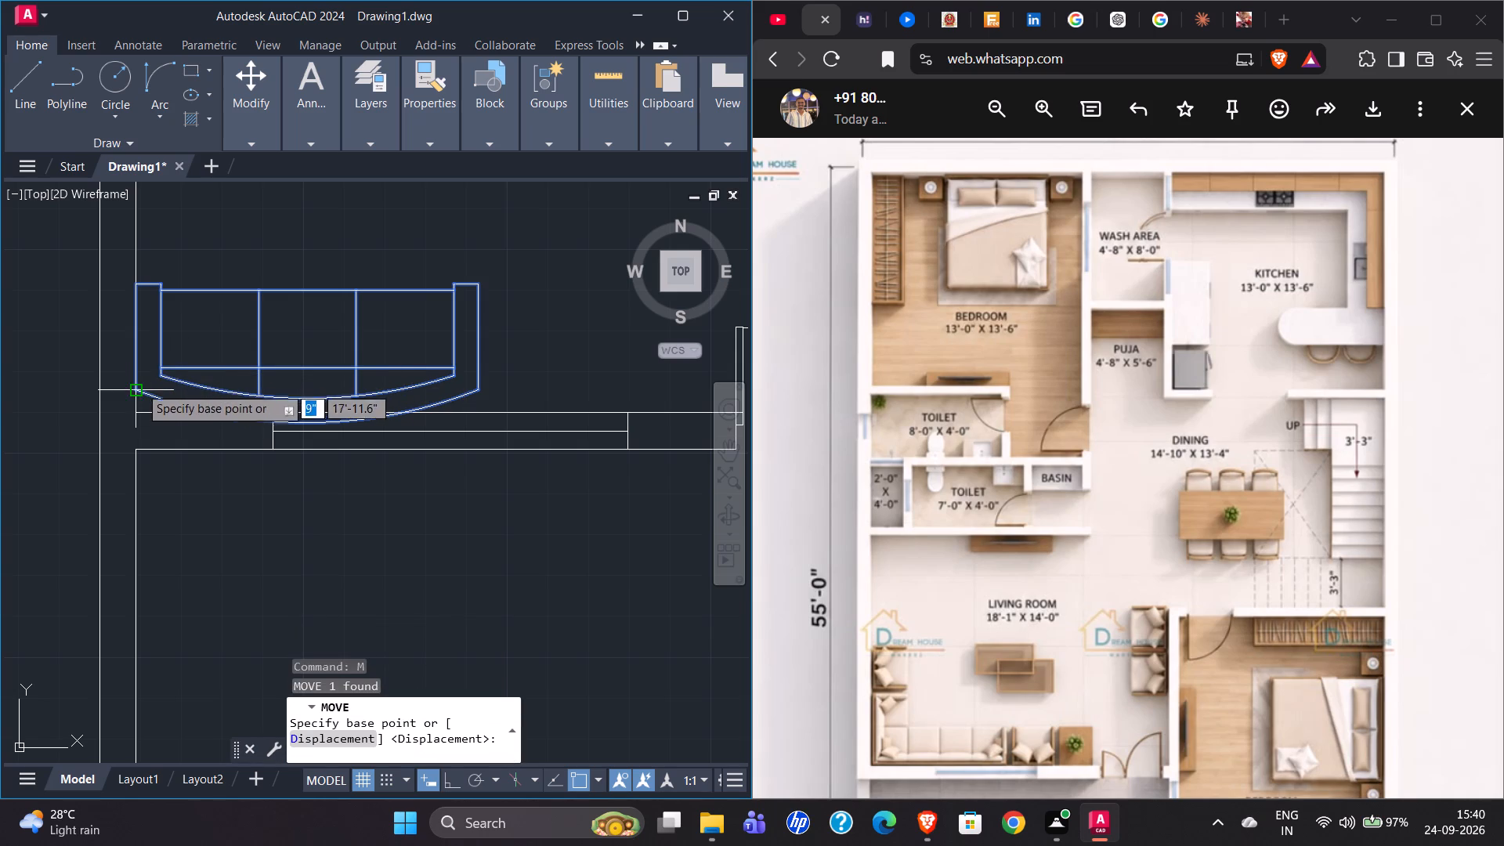
{"action": "left_click", "coordinate": [139, 390]}
{"action": "left_click", "coordinate": [138, 370]}
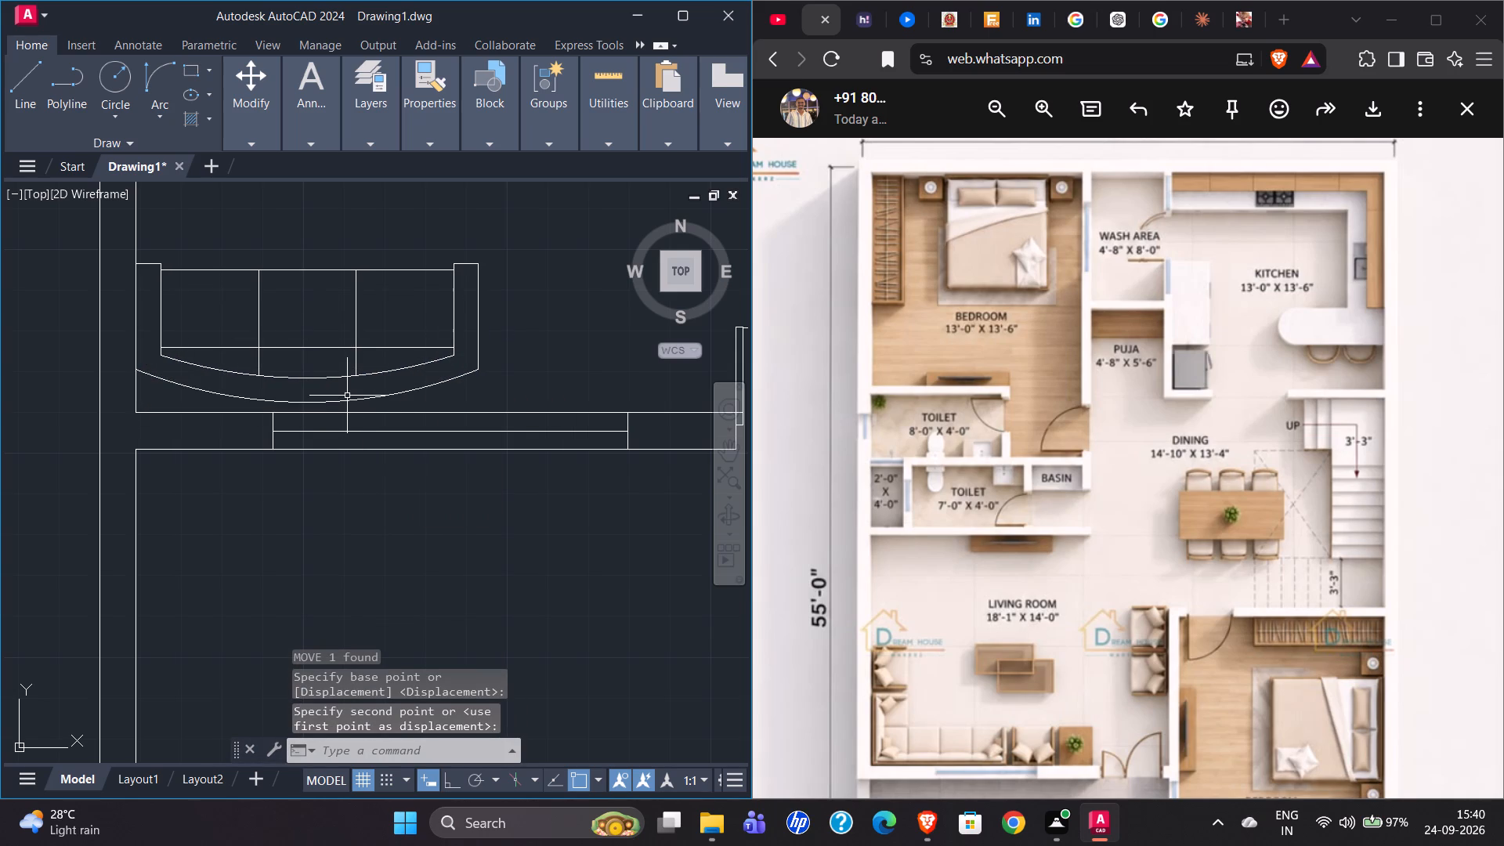
Move the two-seat sofa from the furniture library into the living room, above and beside the three-seat sofa.
{"action": "scroll", "coordinate": [252, 384], "scroll_direction": "down", "scroll_amount": 4}
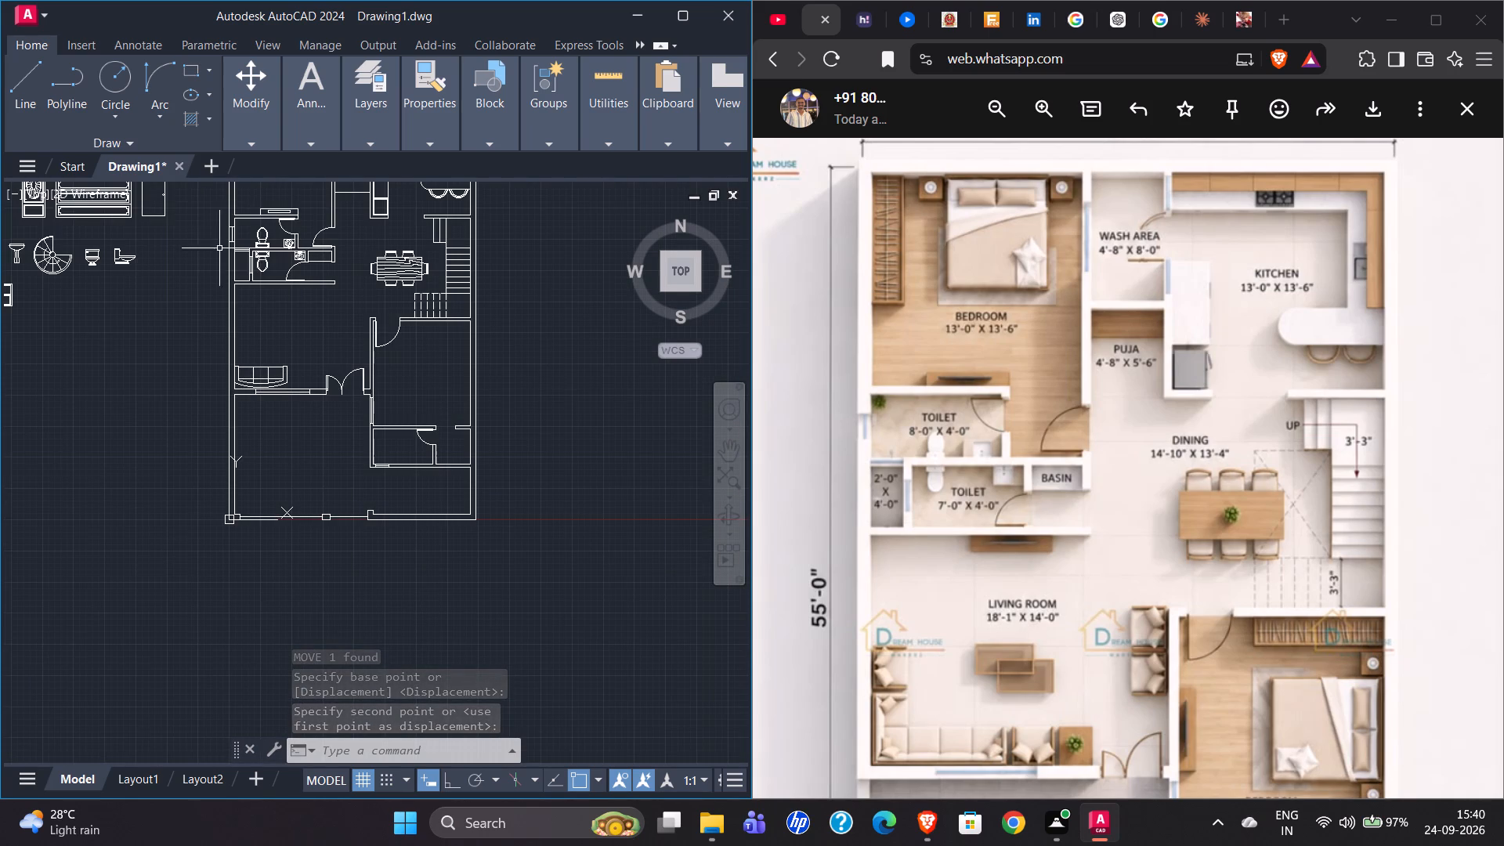
{"action": "scroll", "coordinate": [345, 344], "scroll_direction": "down", "scroll_amount": 1}
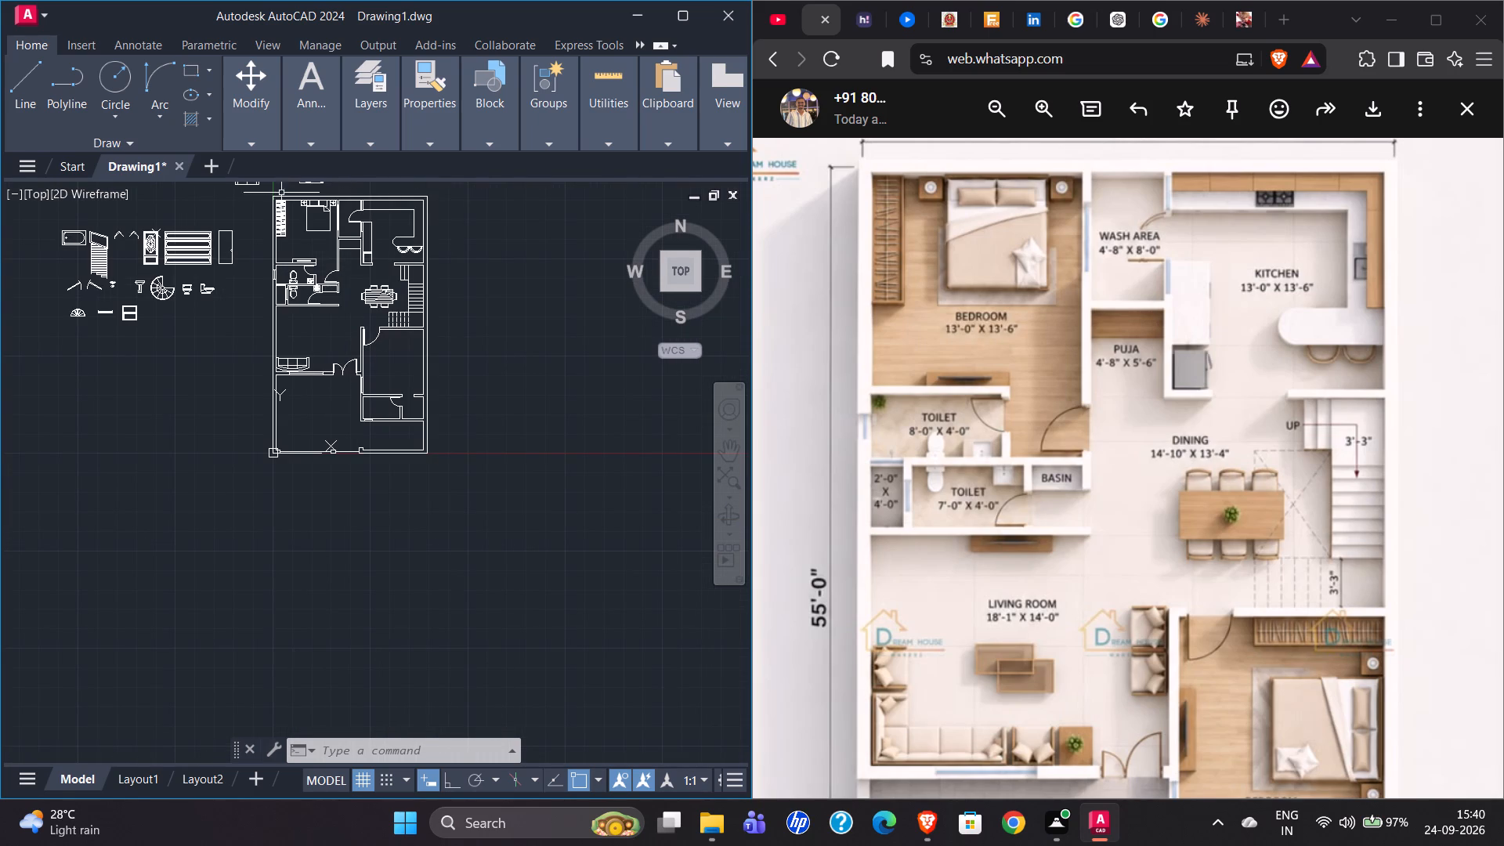
{"action": "scroll", "coordinate": [252, 423], "scroll_direction": "down", "scroll_amount": 2}
{"action": "scroll", "coordinate": [229, 334], "scroll_direction": "up", "scroll_amount": 4}
{"action": "scroll", "coordinate": [227, 406], "scroll_direction": "down", "scroll_amount": 2}
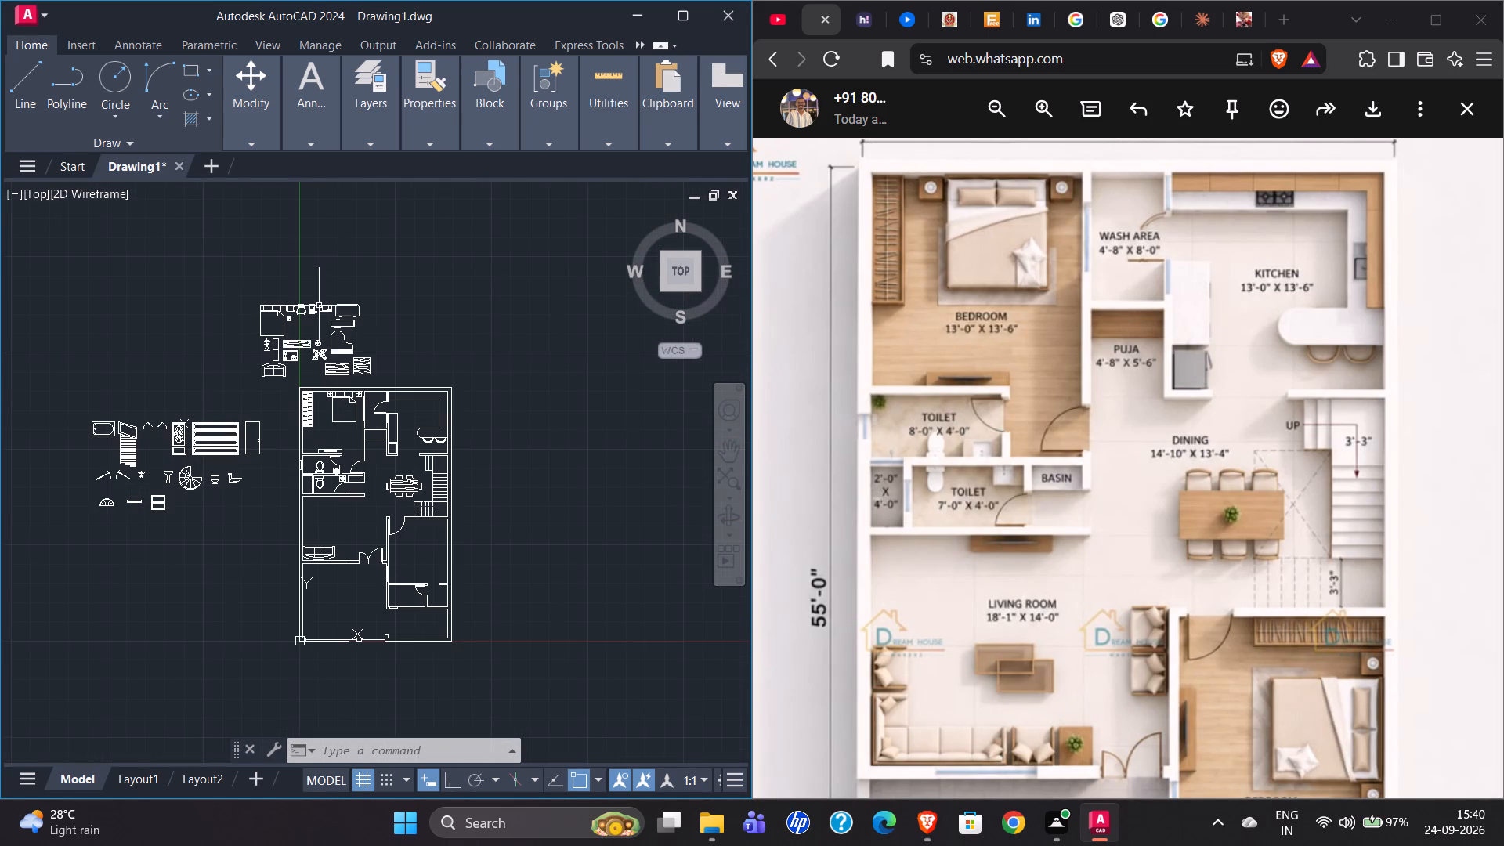
{"action": "scroll", "coordinate": [316, 305], "scroll_direction": "up", "scroll_amount": 2}
{"action": "left_click", "coordinate": [239, 475]}
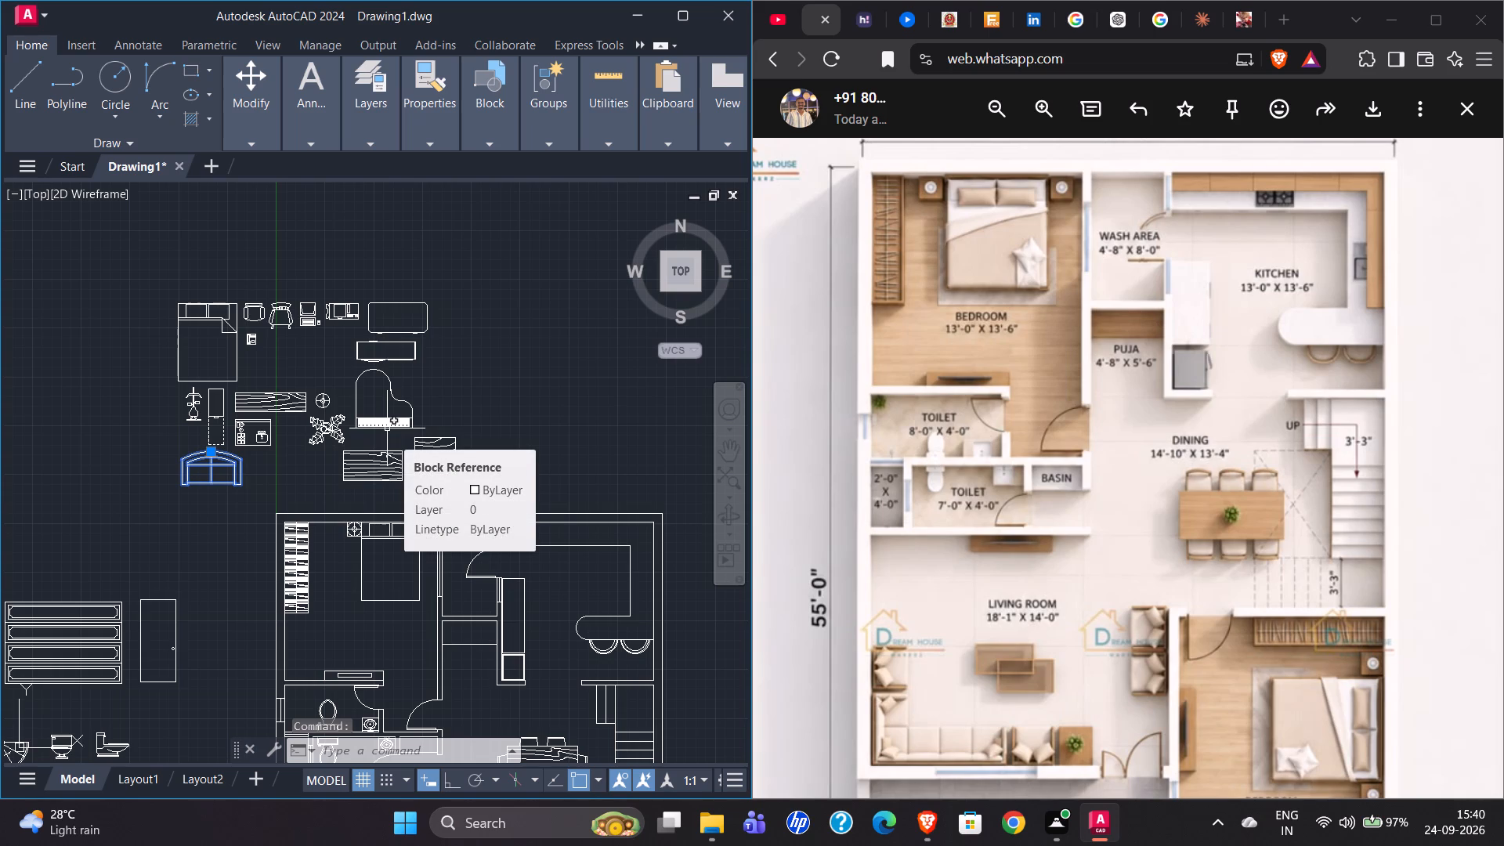
{"action": "key", "text": "m"}
{"action": "key", "text": "Return"}
{"action": "scroll", "coordinate": [170, 482], "scroll_direction": "up", "scroll_amount": 2}
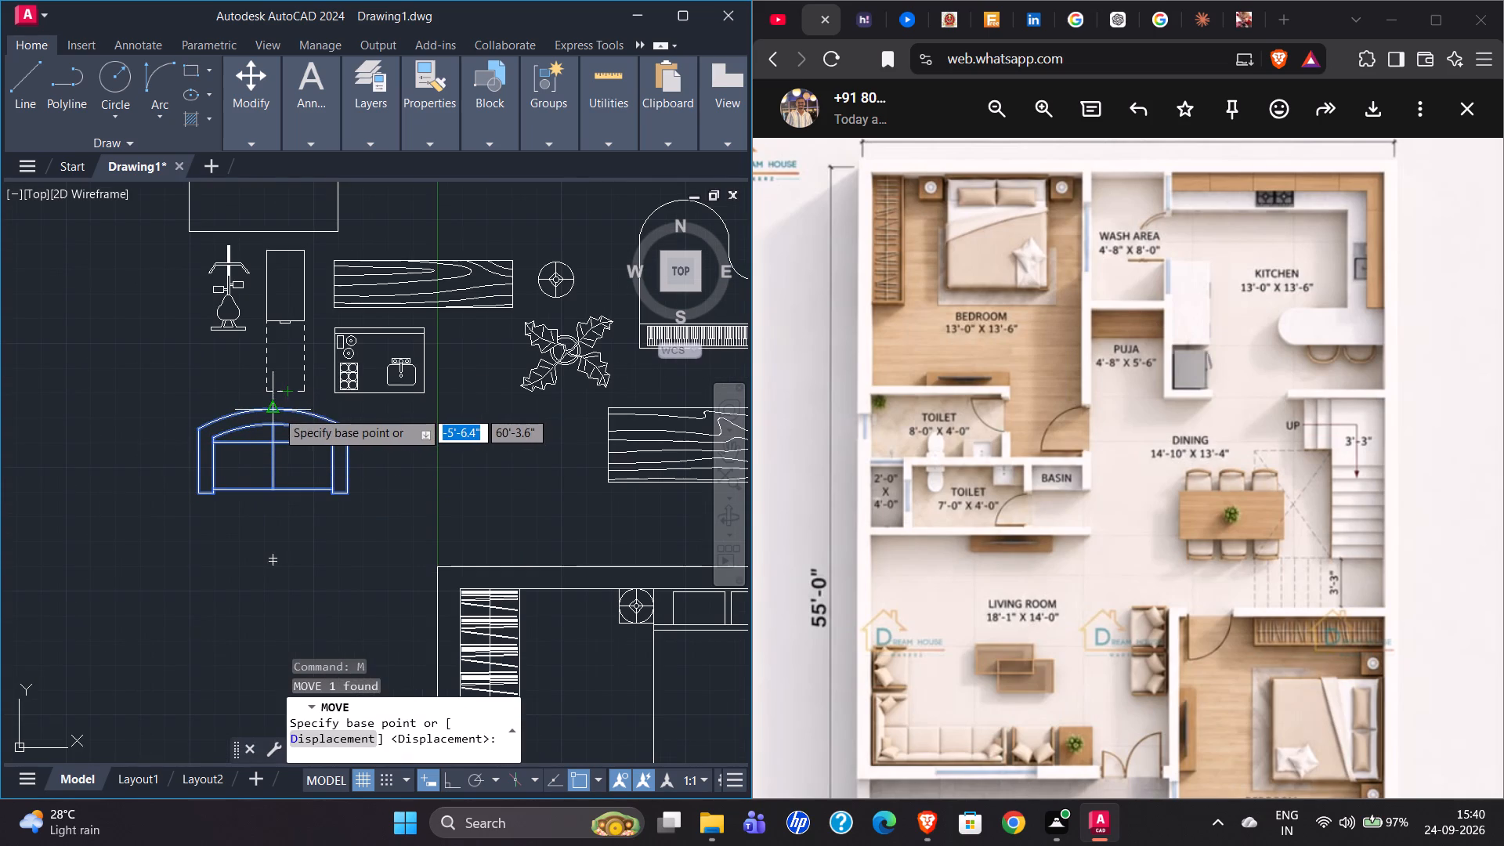
{"action": "left_click_drag", "start_coordinate": [277, 410], "coordinate": [271, 418]}
{"action": "scroll", "coordinate": [179, 421], "scroll_direction": "down", "scroll_amount": 3}
{"action": "scroll", "coordinate": [290, 342], "scroll_direction": "down", "scroll_amount": 2}
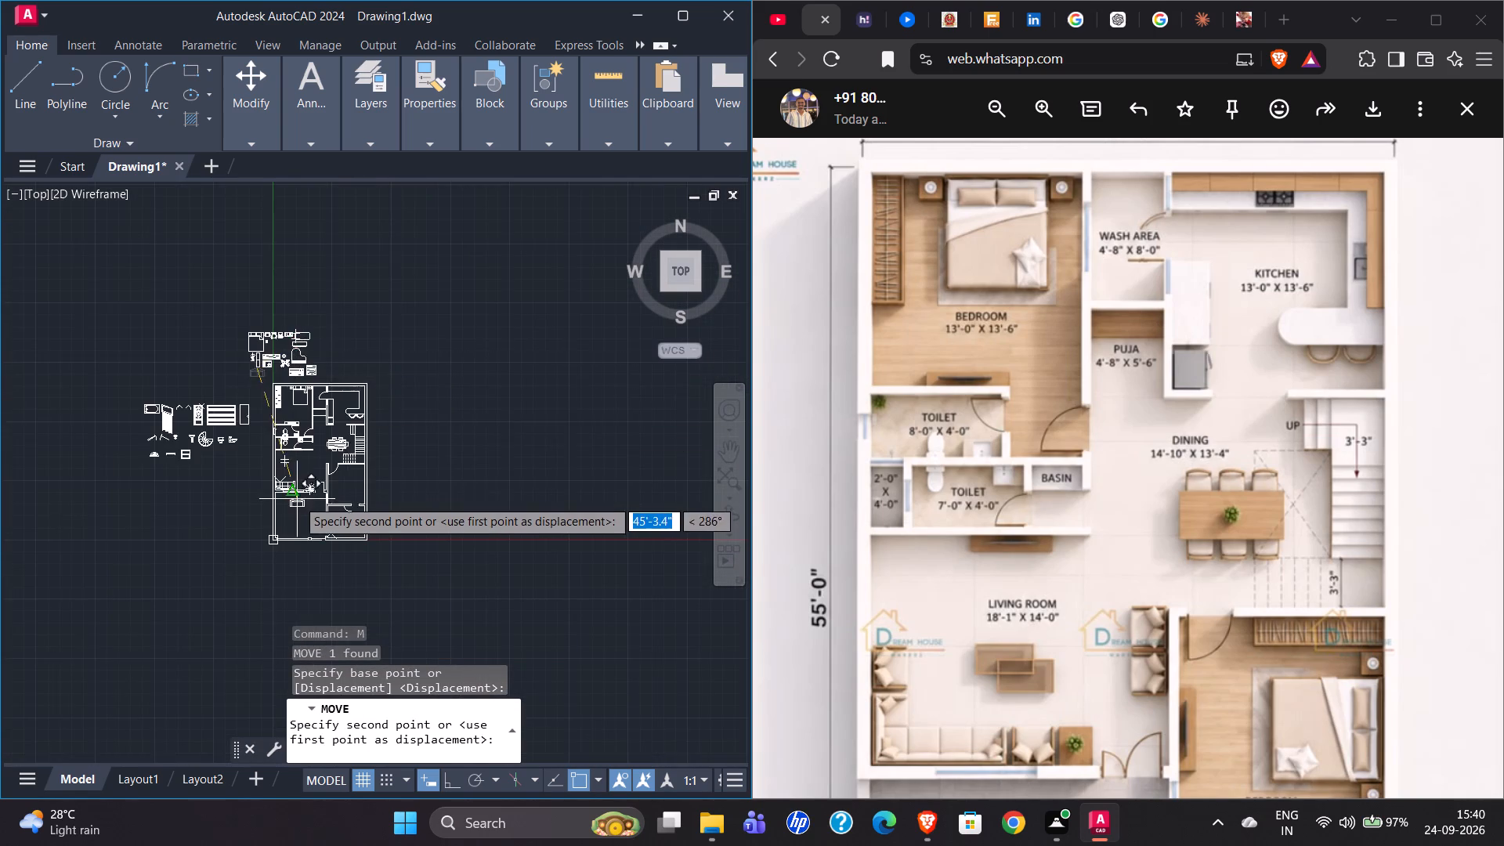
{"action": "scroll", "coordinate": [298, 496], "scroll_direction": "up", "scroll_amount": 5}
{"action": "scroll", "coordinate": [302, 397], "scroll_direction": "up", "scroll_amount": 4}
{"action": "scroll", "coordinate": [302, 360], "scroll_direction": "down", "scroll_amount": 5}
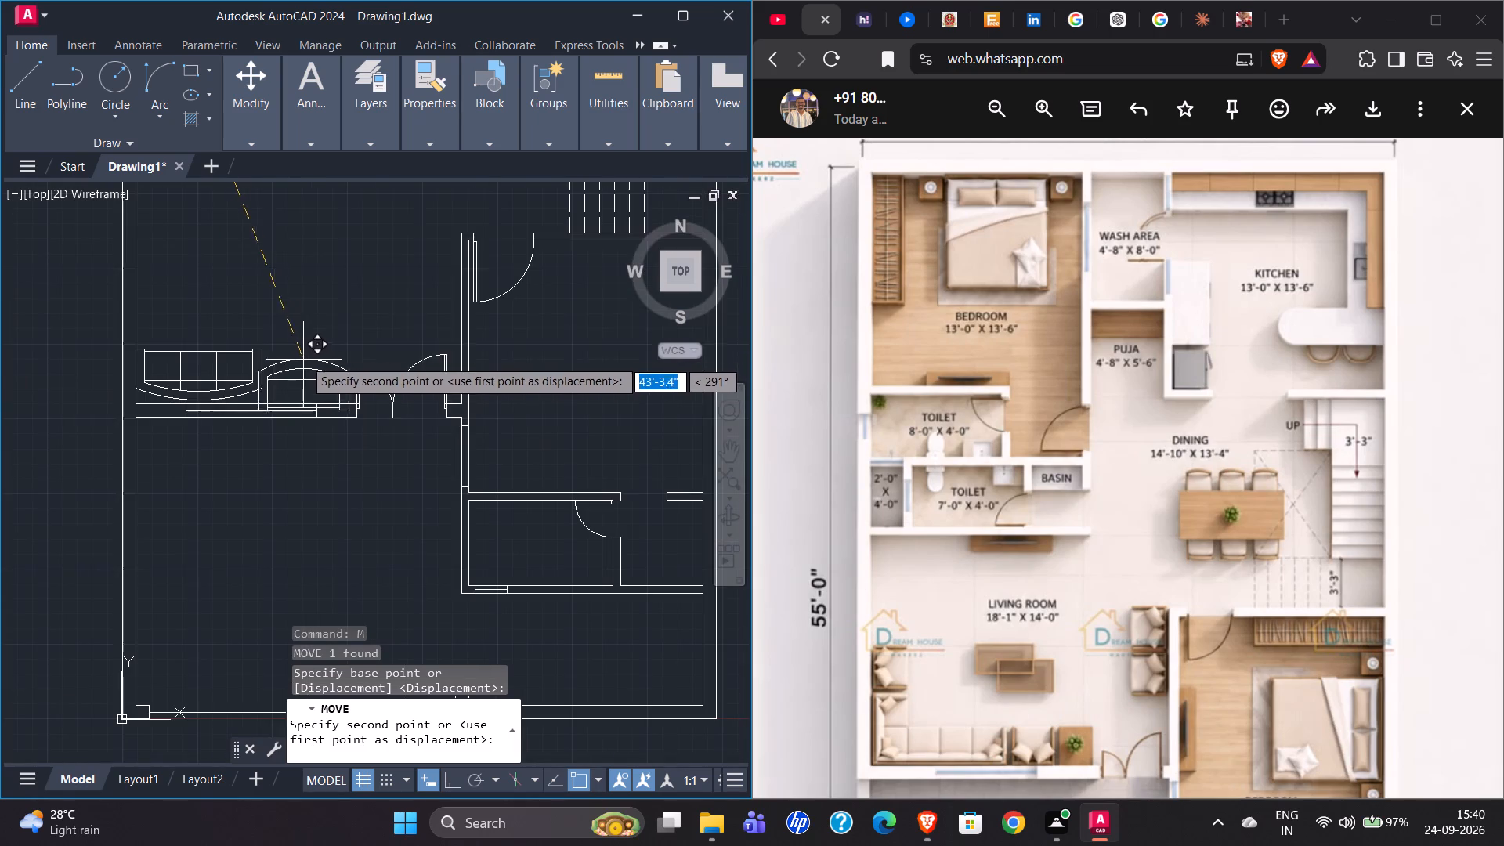
{"action": "left_click", "coordinate": [309, 262]}
Mirror the two-seat sofa about its horizontal front edge, erasing the source, so its curved back faces the window wall.
{"action": "left_click", "coordinate": [347, 309]}
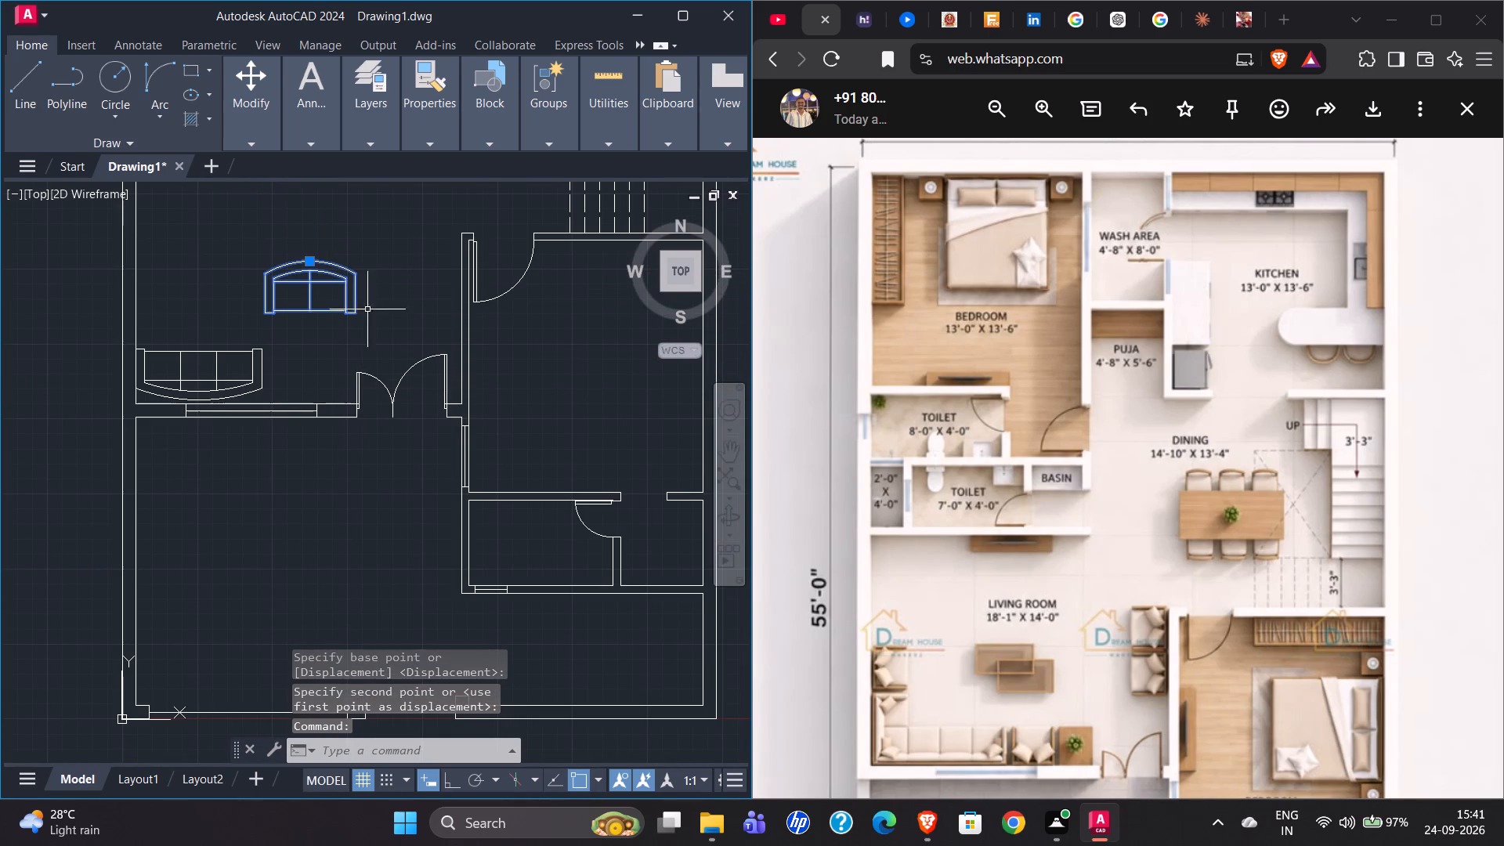
{"action": "key", "text": "m"}
{"action": "key", "text": "i"}
{"action": "key", "text": "Return"}
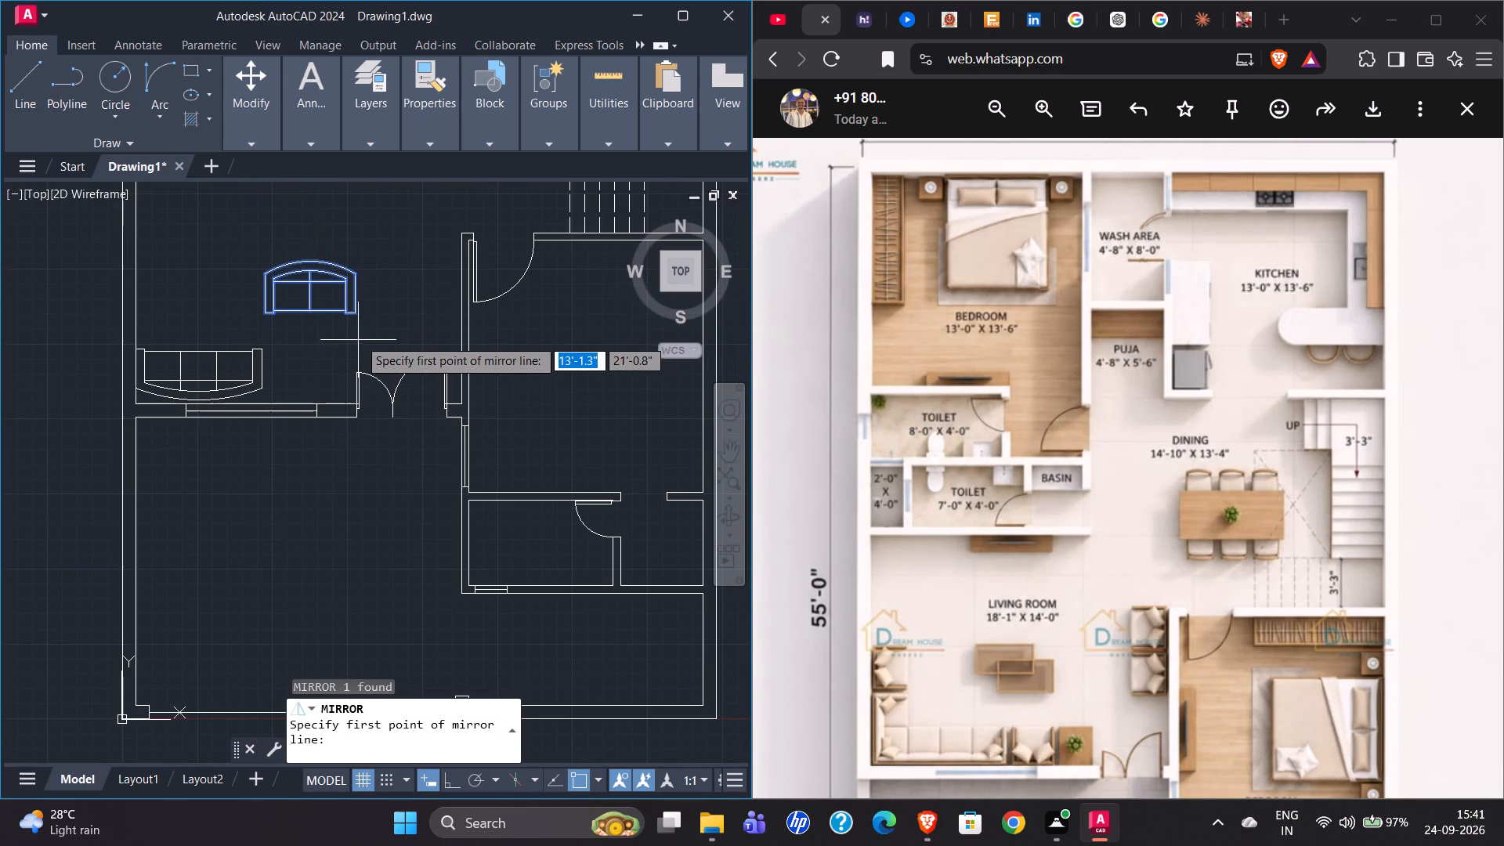
{"action": "left_click", "coordinate": [358, 317]}
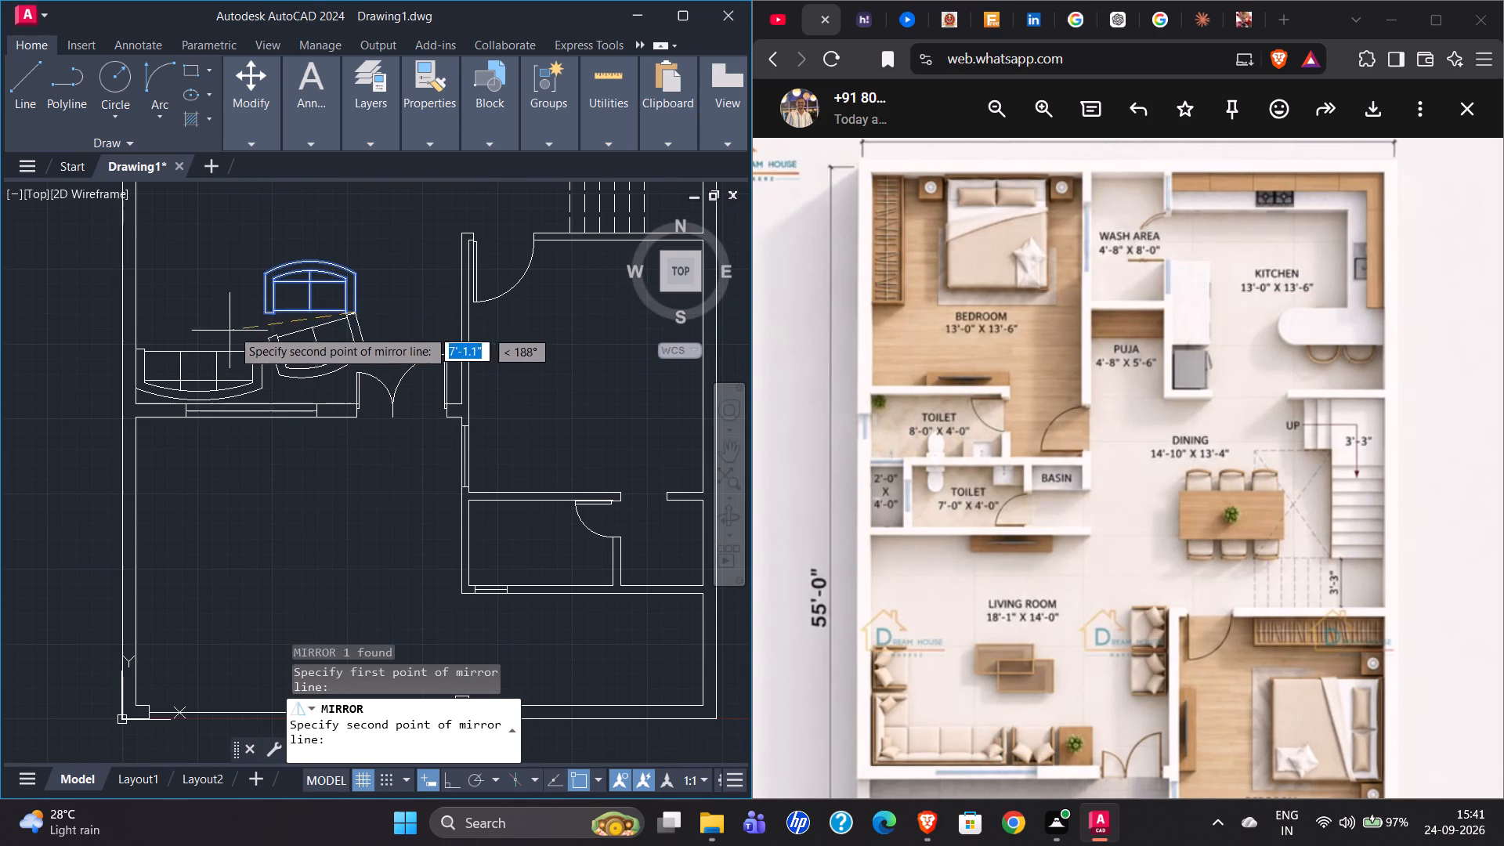
{"action": "left_click", "coordinate": [262, 311]}
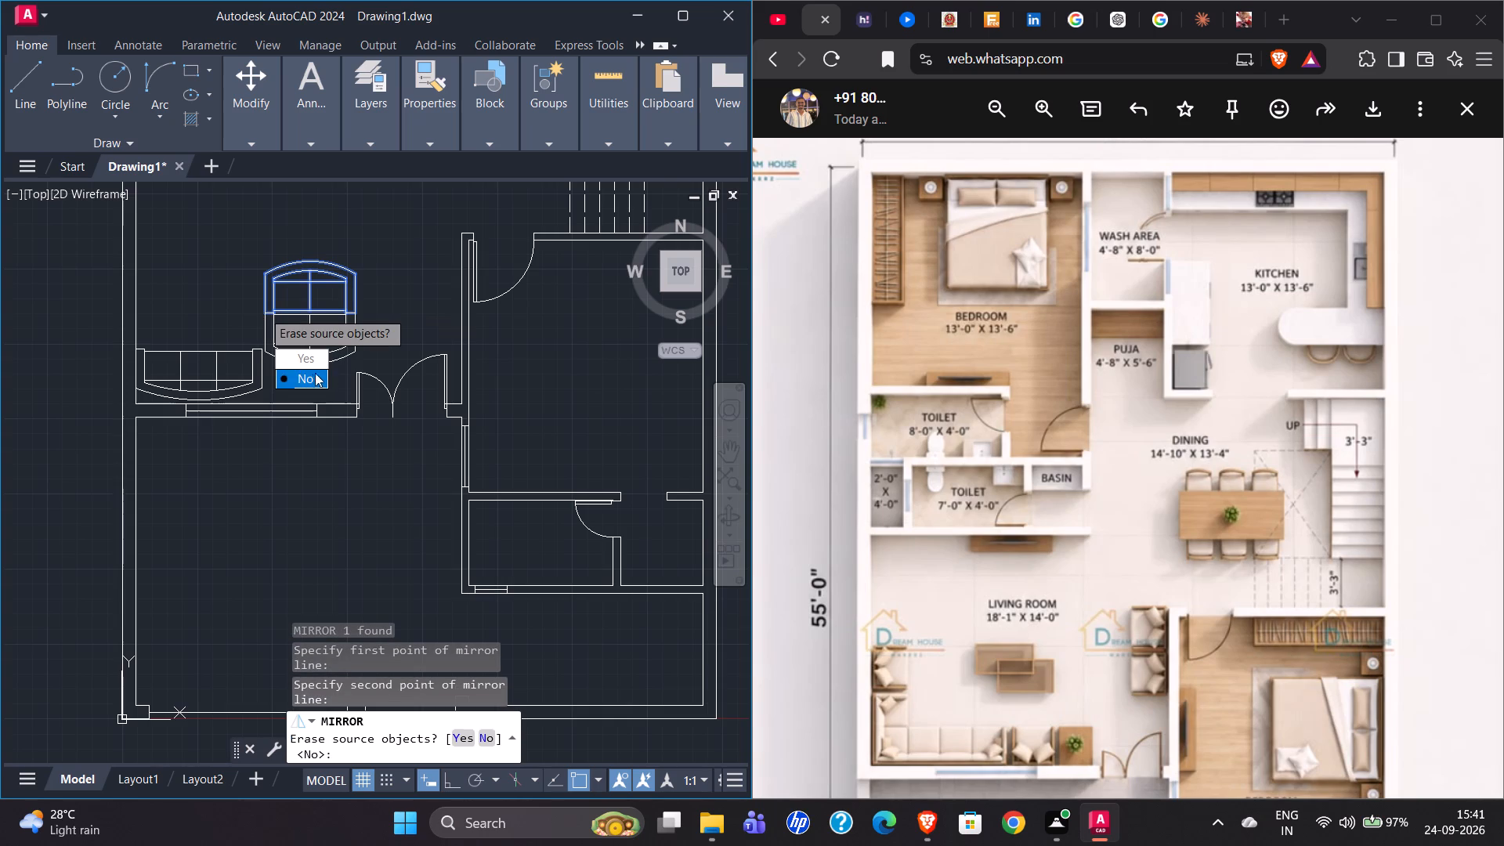
{"action": "left_click_drag", "start_coordinate": [309, 362], "coordinate": [262, 311]}
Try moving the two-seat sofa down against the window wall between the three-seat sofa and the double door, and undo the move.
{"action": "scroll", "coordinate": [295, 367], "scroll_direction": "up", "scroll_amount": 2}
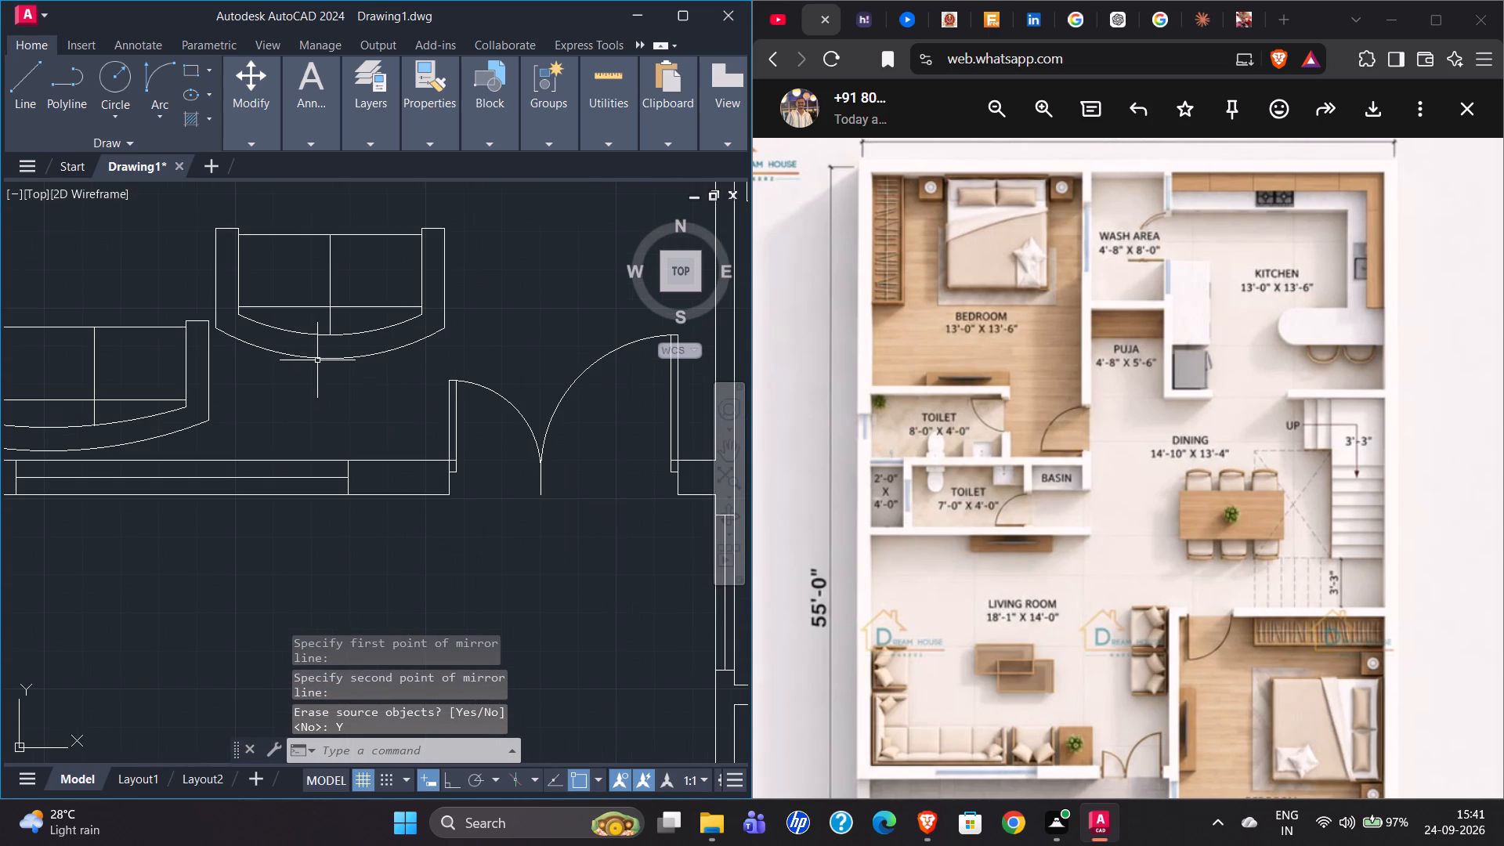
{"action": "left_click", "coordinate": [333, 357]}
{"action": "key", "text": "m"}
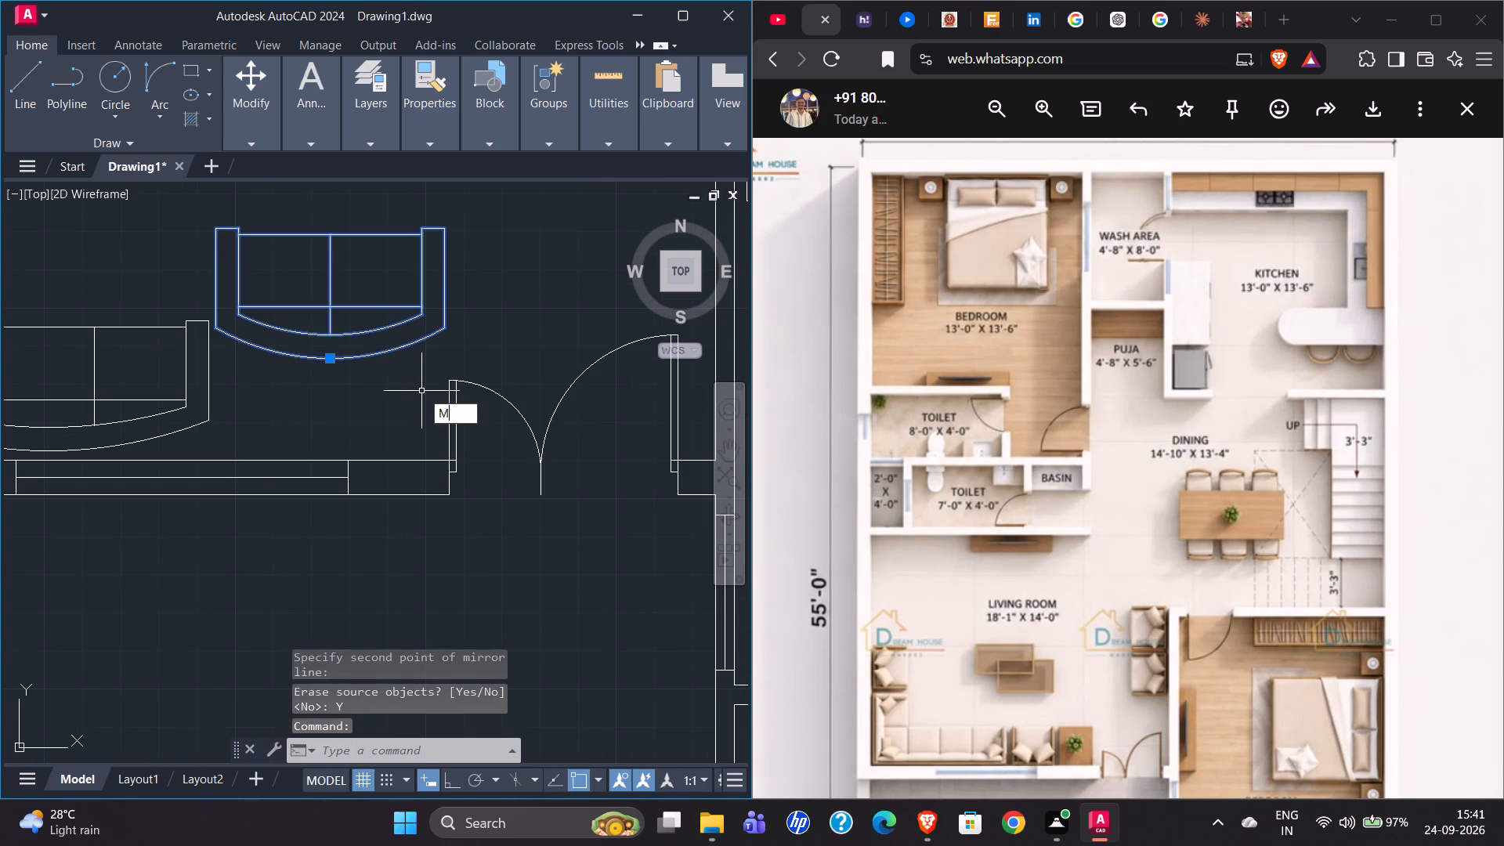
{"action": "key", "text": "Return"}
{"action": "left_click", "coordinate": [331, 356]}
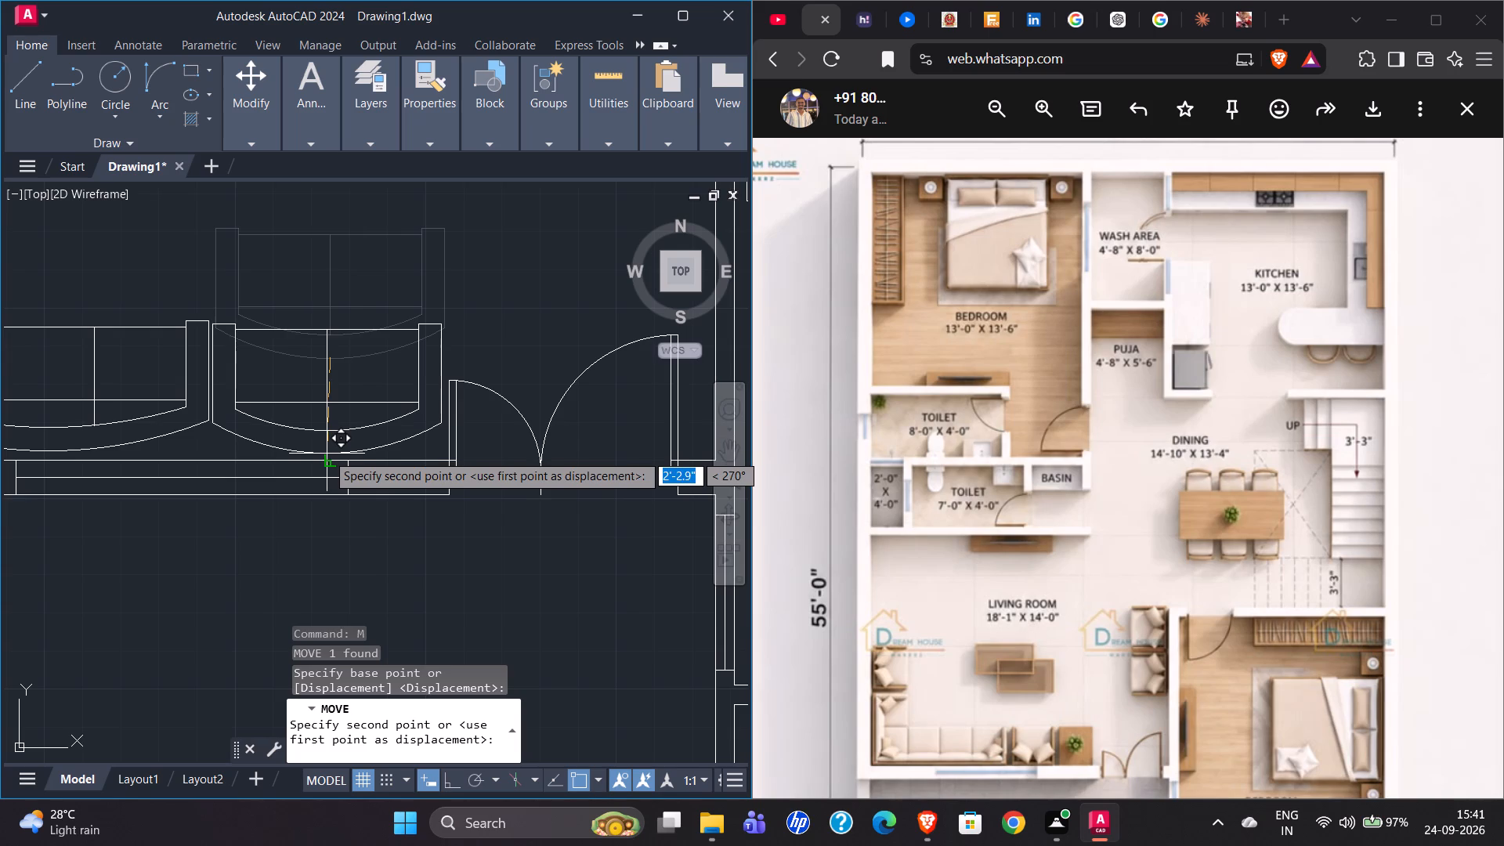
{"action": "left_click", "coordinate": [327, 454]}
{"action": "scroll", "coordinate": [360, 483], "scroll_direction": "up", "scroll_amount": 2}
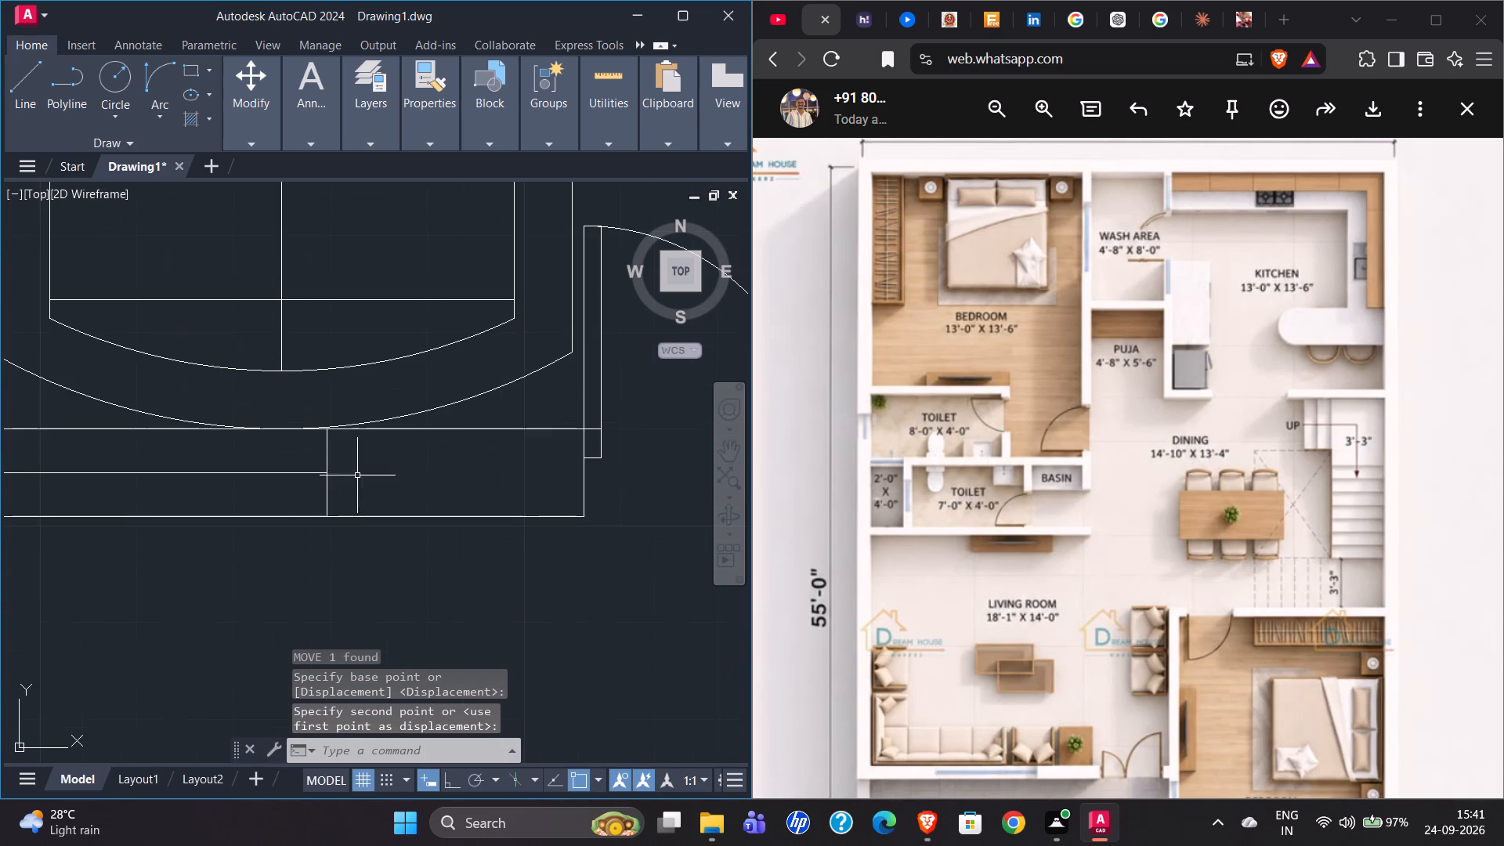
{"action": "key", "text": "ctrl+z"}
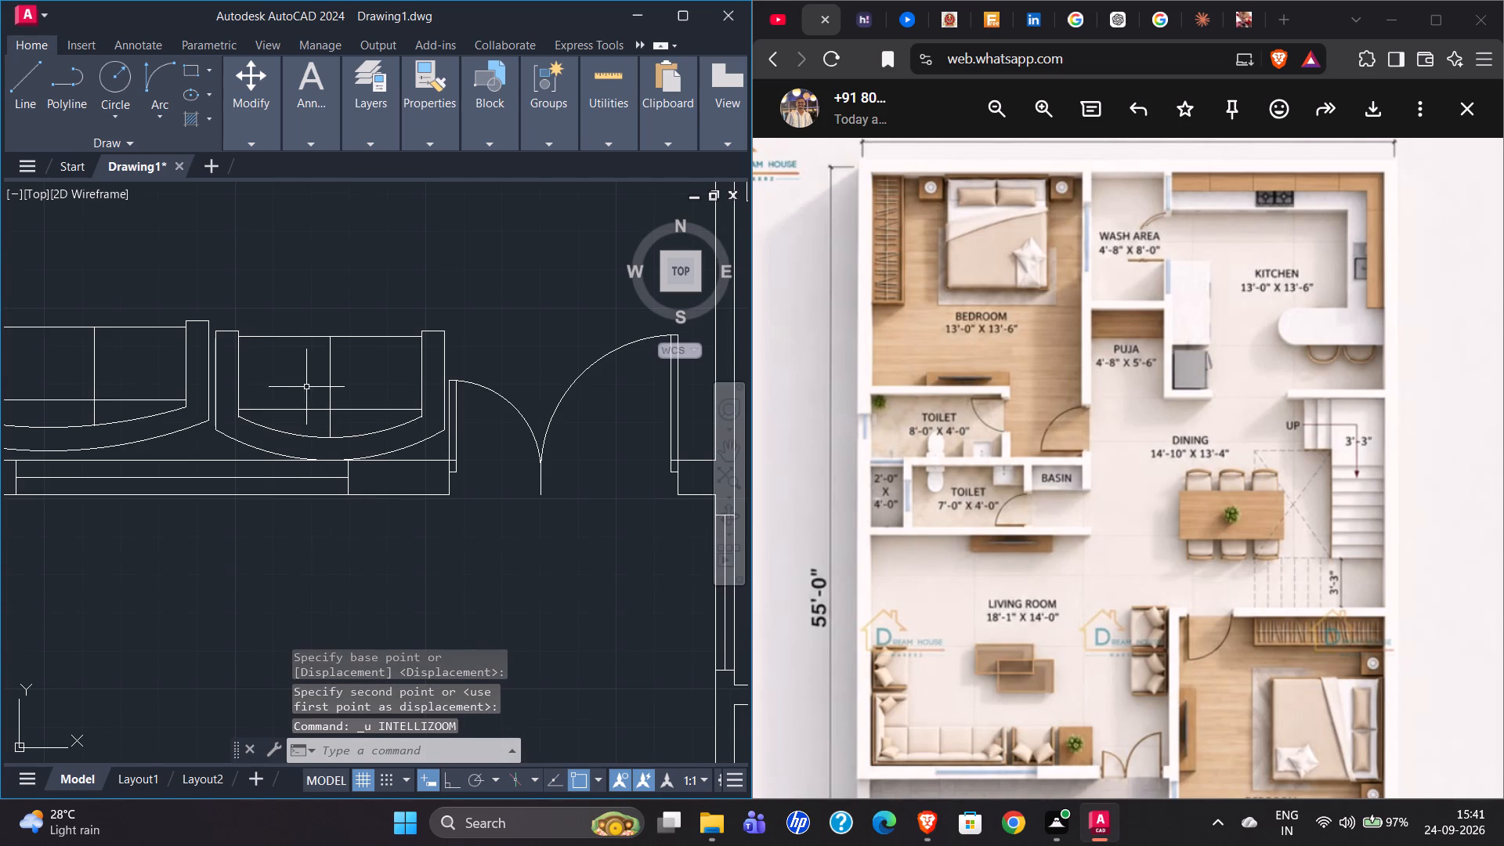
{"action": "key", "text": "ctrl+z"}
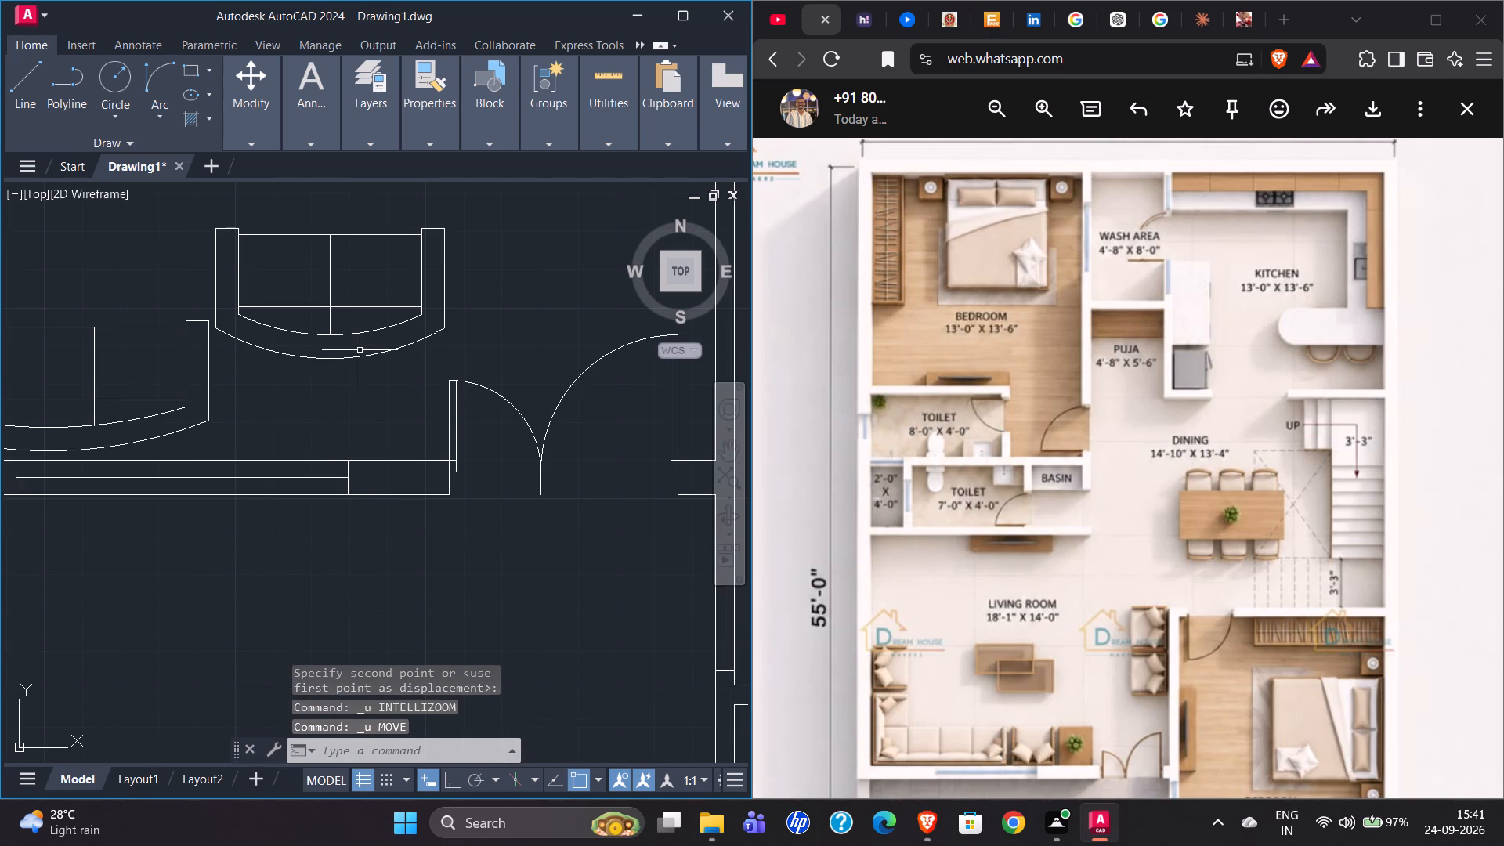
Move the two-seat sofa down so its curved back sits just clear of the window wall, beside the three-seat sofa.
{"action": "left_click", "coordinate": [359, 356]}
{"action": "key", "text": "m"}
{"action": "key", "text": "Return"}
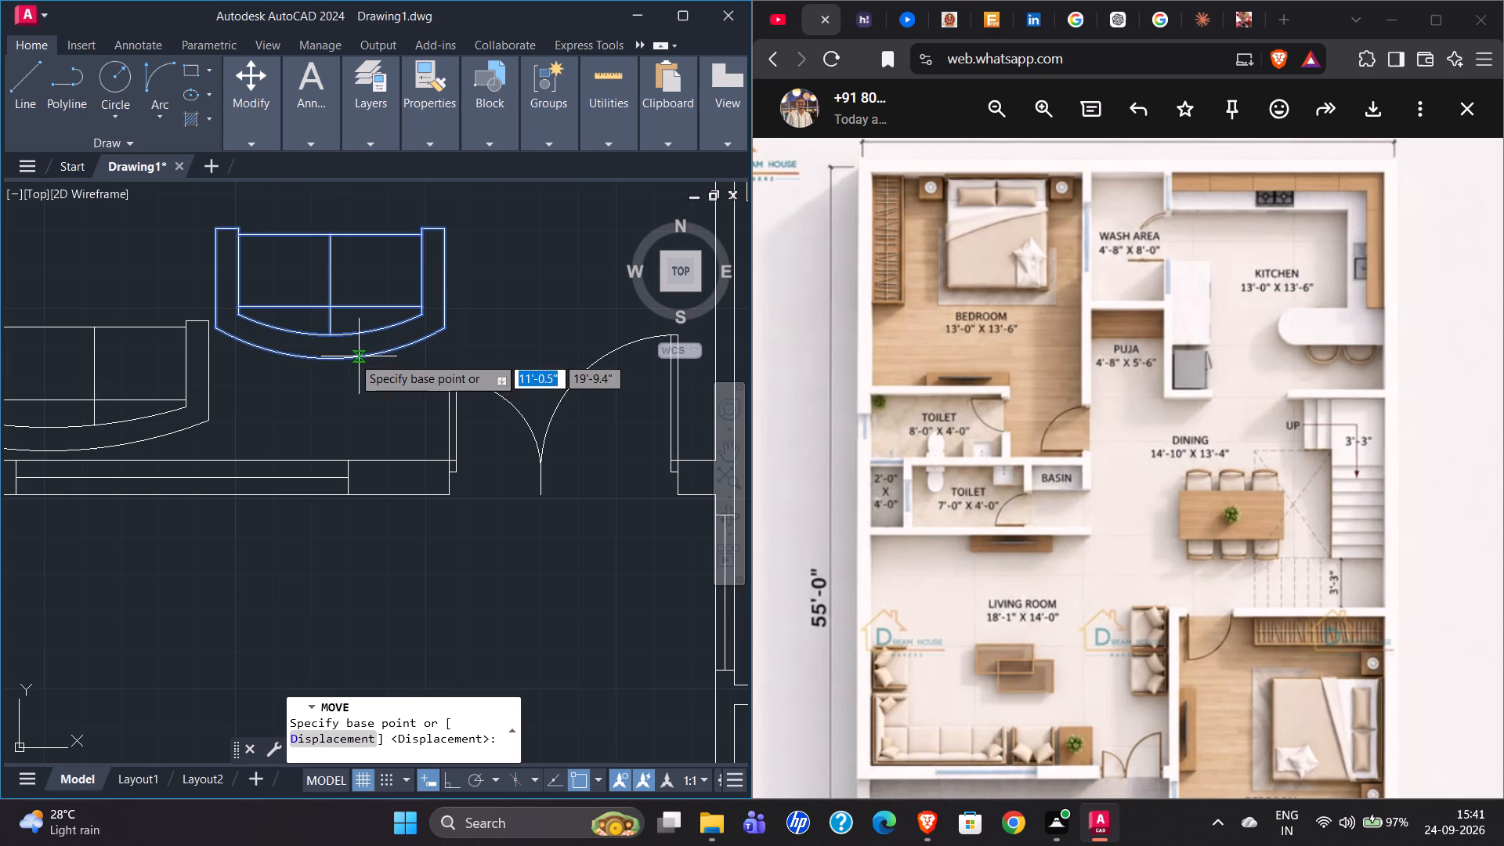
{"action": "left_click", "coordinate": [332, 358]}
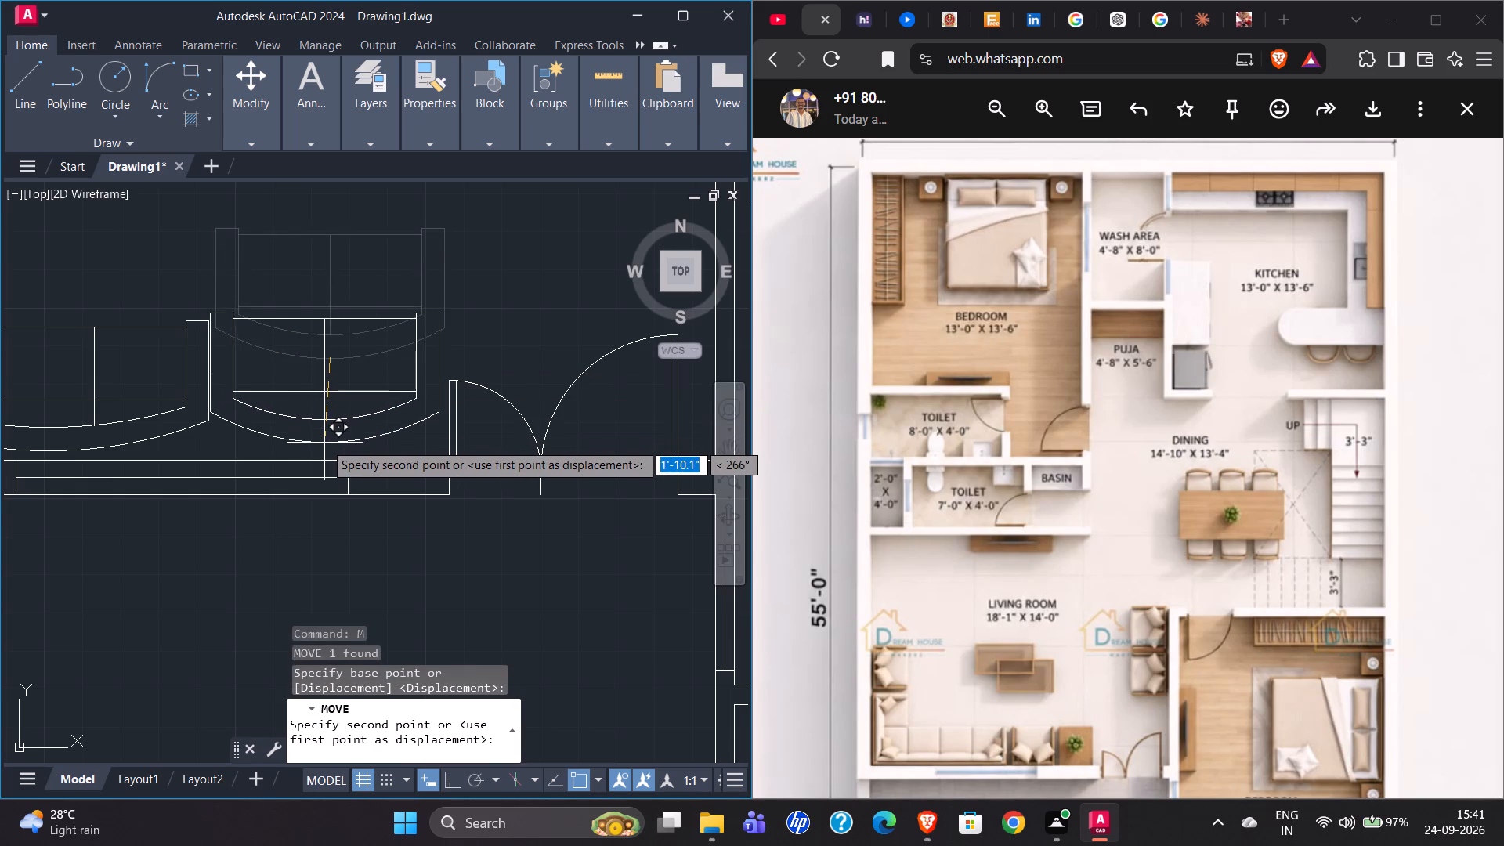
{"action": "scroll", "coordinate": [324, 443], "scroll_direction": "up", "scroll_amount": 2}
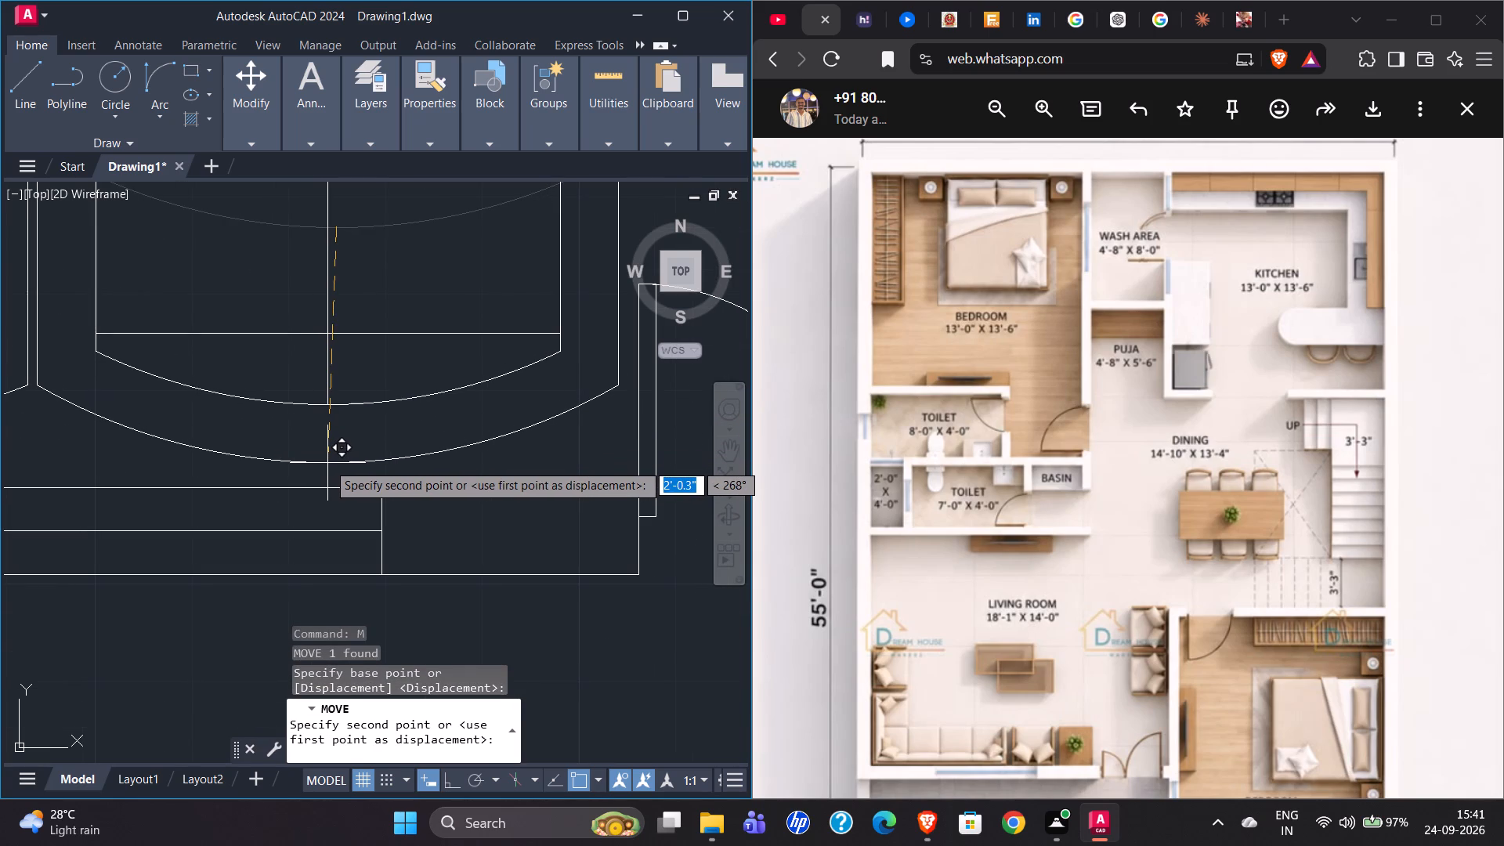
{"action": "left_click", "coordinate": [327, 463]}
{"action": "scroll", "coordinate": [371, 468], "scroll_direction": "down", "scroll_amount": 4}
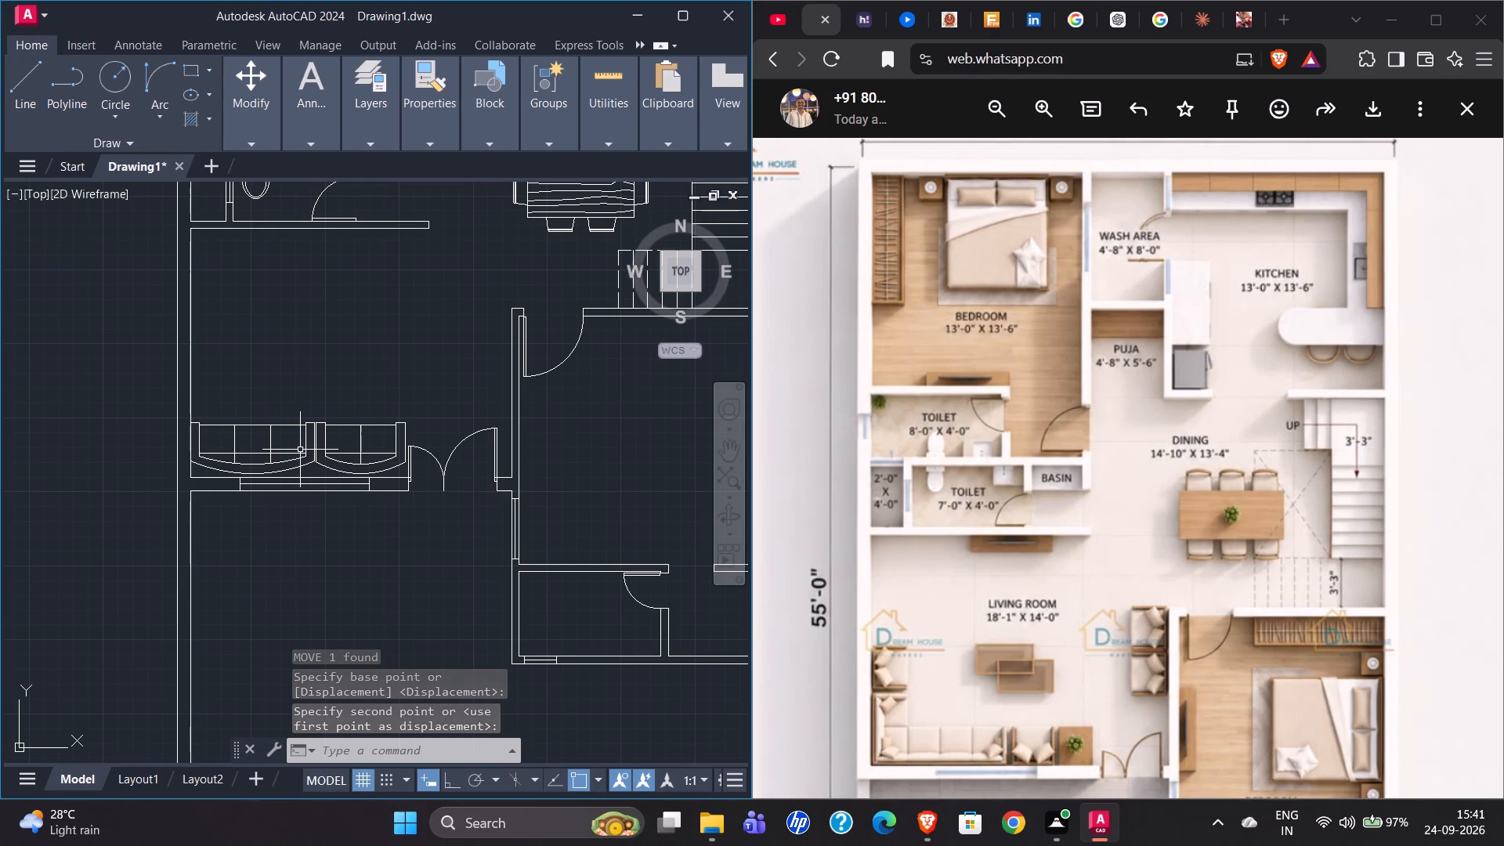
Copy the two-seat sofa from the window wall to the living room's right side, near the wall beside the lower bedroom door.
{"action": "left_click", "coordinate": [404, 450]}
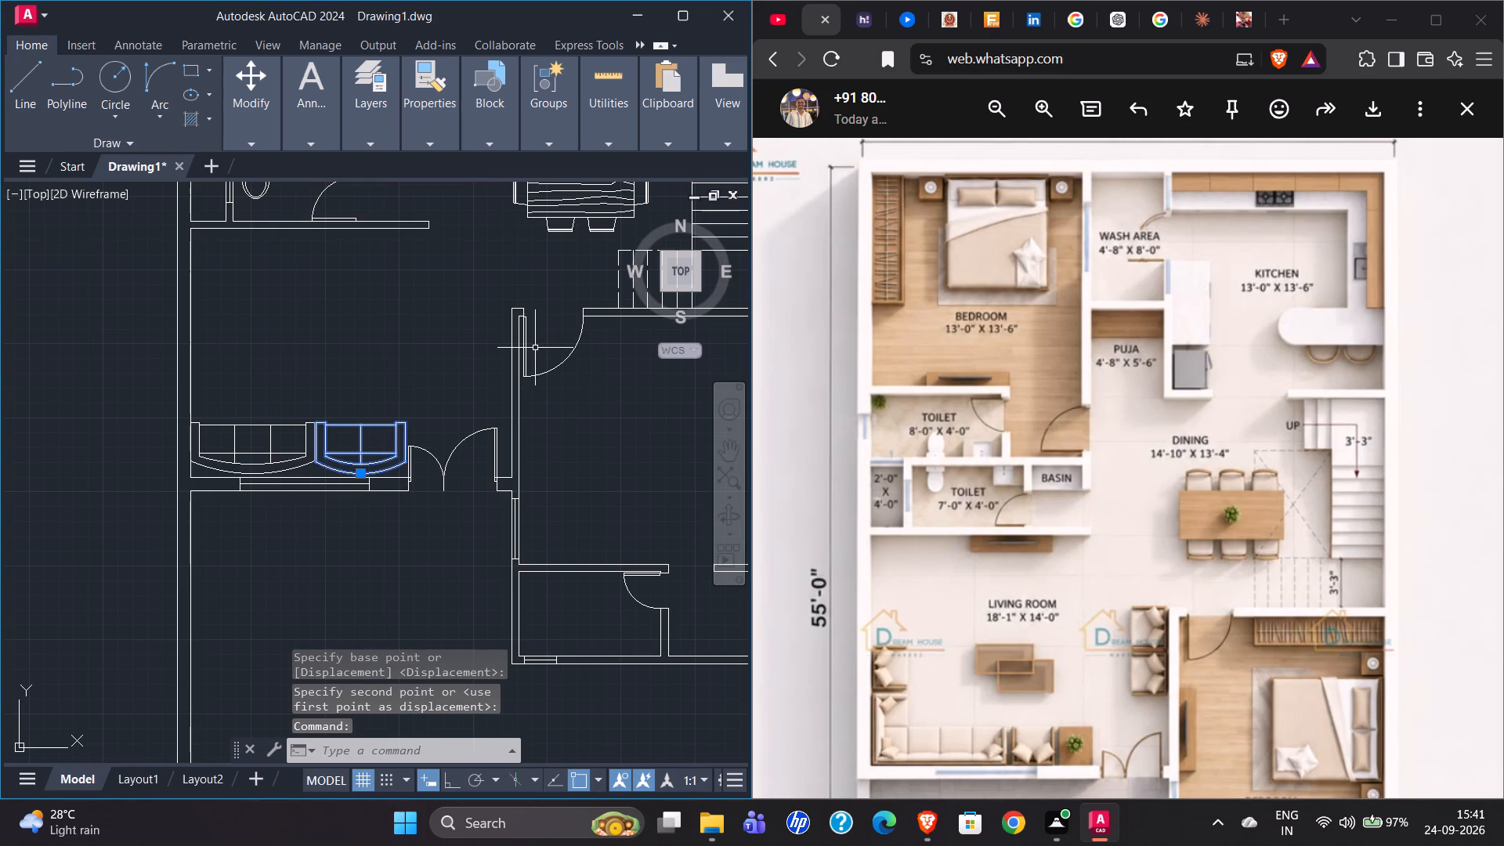
{"action": "type", "text": "CO"}
{"action": "key", "text": "Return"}
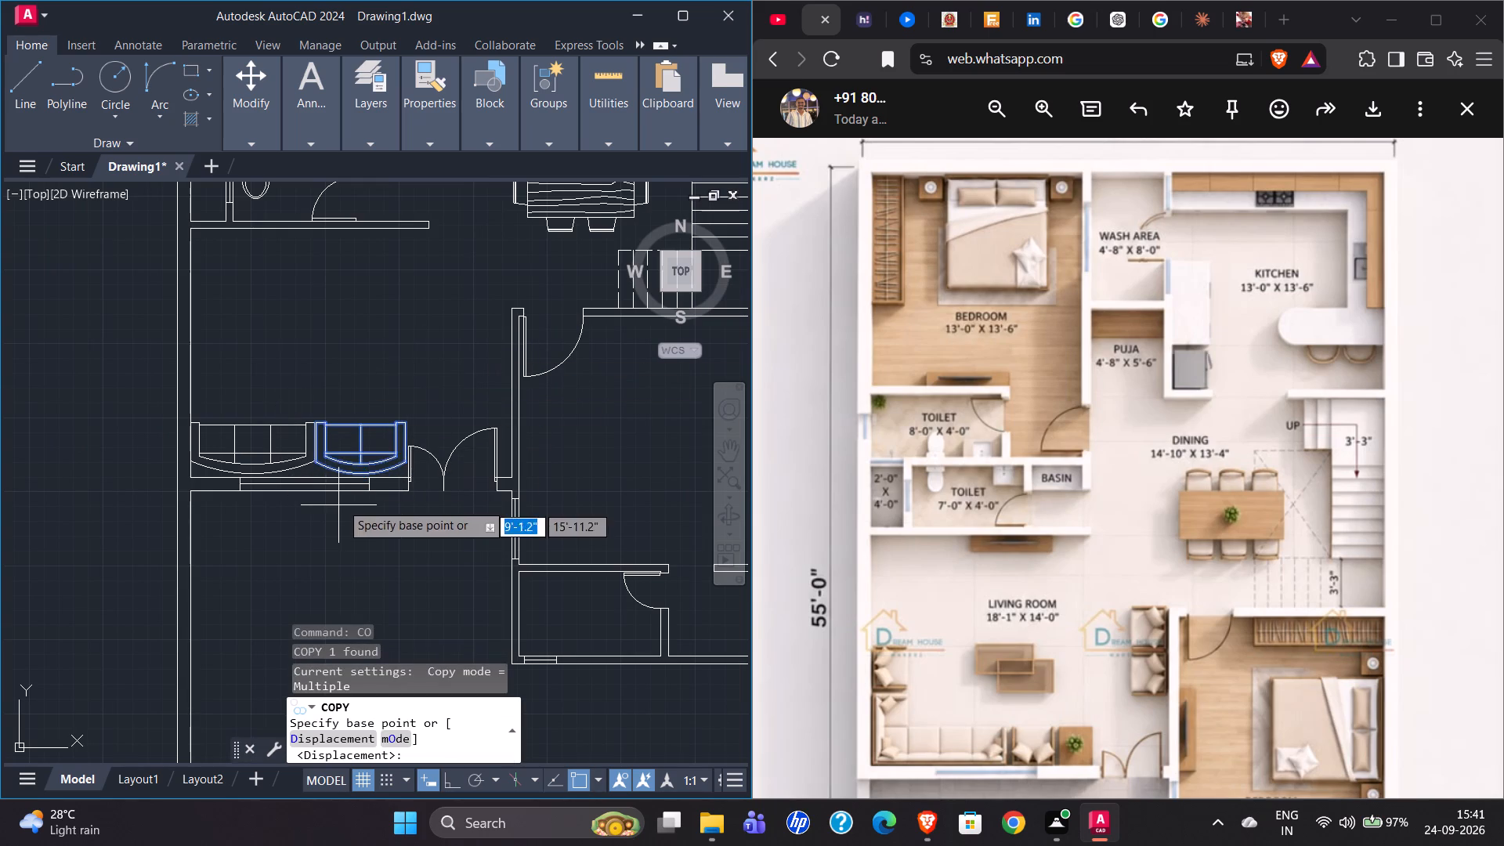
{"action": "scroll", "coordinate": [343, 498], "scroll_direction": "up", "scroll_amount": 2}
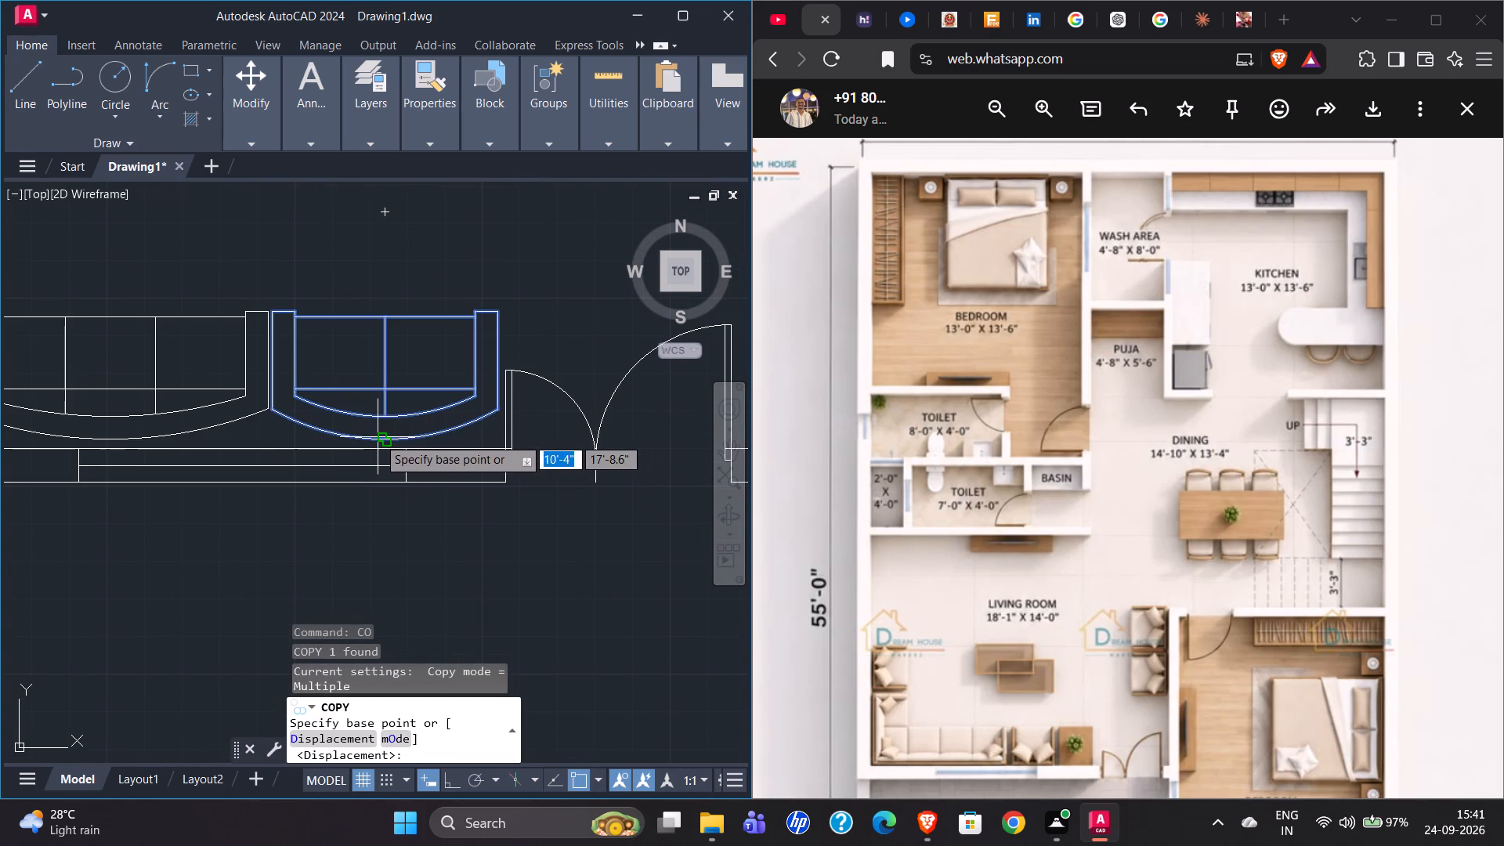
{"action": "left_click", "coordinate": [383, 437]}
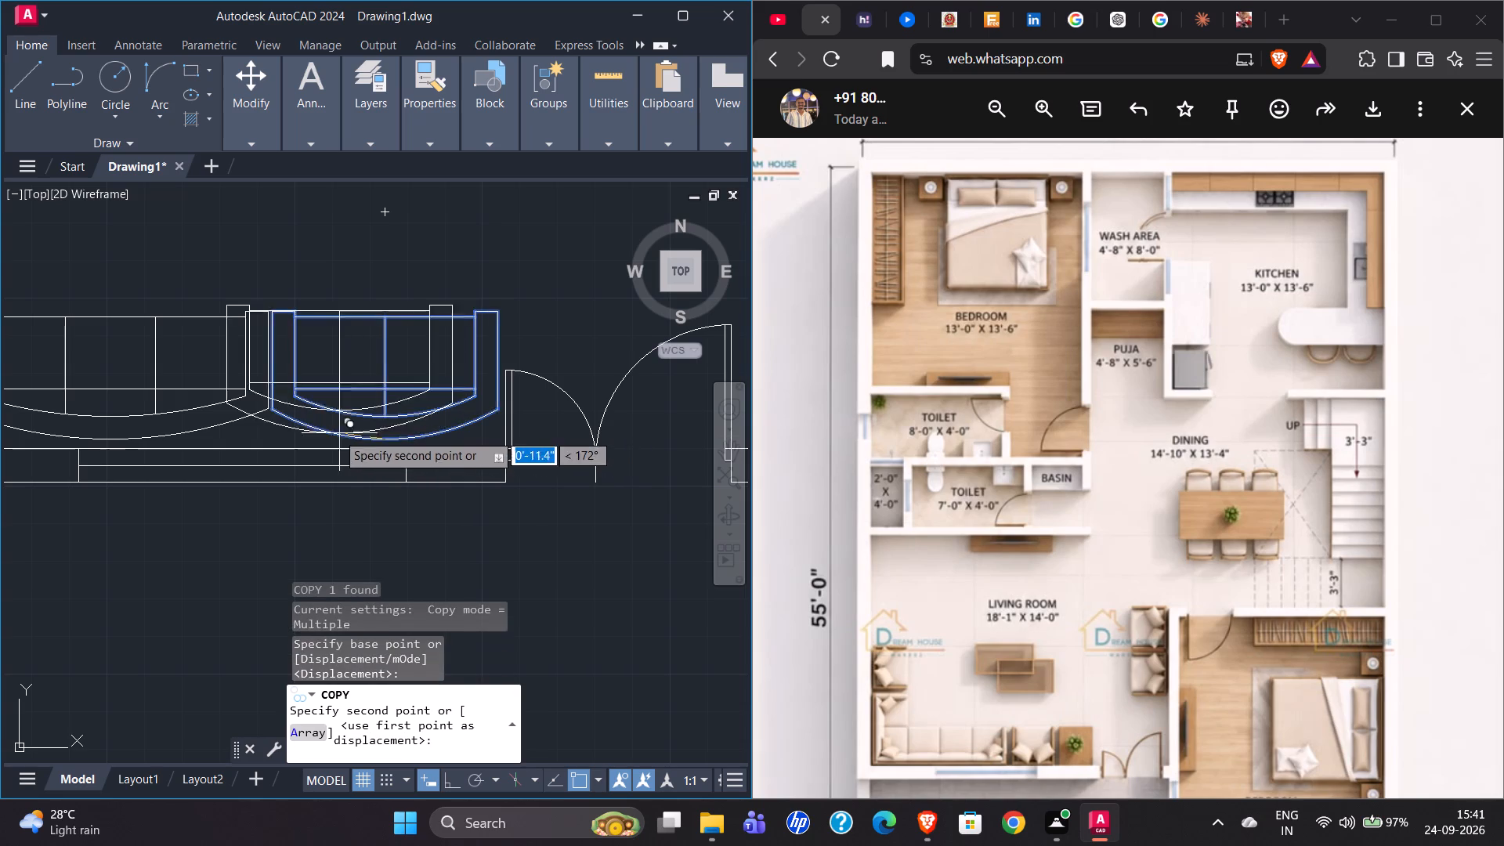
{"action": "scroll", "coordinate": [269, 443], "scroll_direction": "down", "scroll_amount": 3}
{"action": "scroll", "coordinate": [385, 355], "scroll_direction": "up", "scroll_amount": 4}
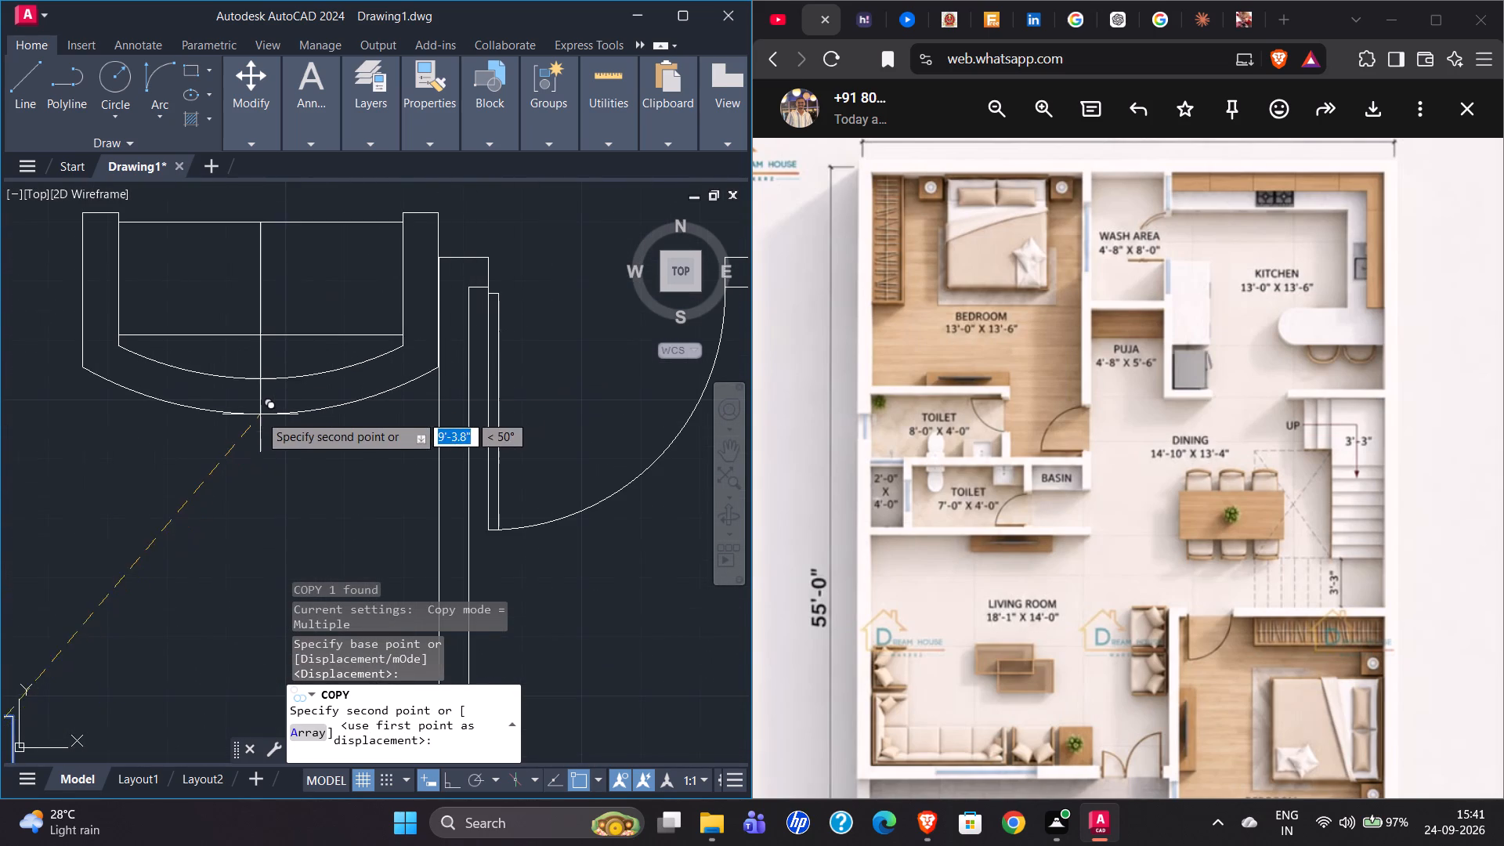
{"action": "left_click", "coordinate": [233, 418]}
{"action": "key", "text": "Escape"}
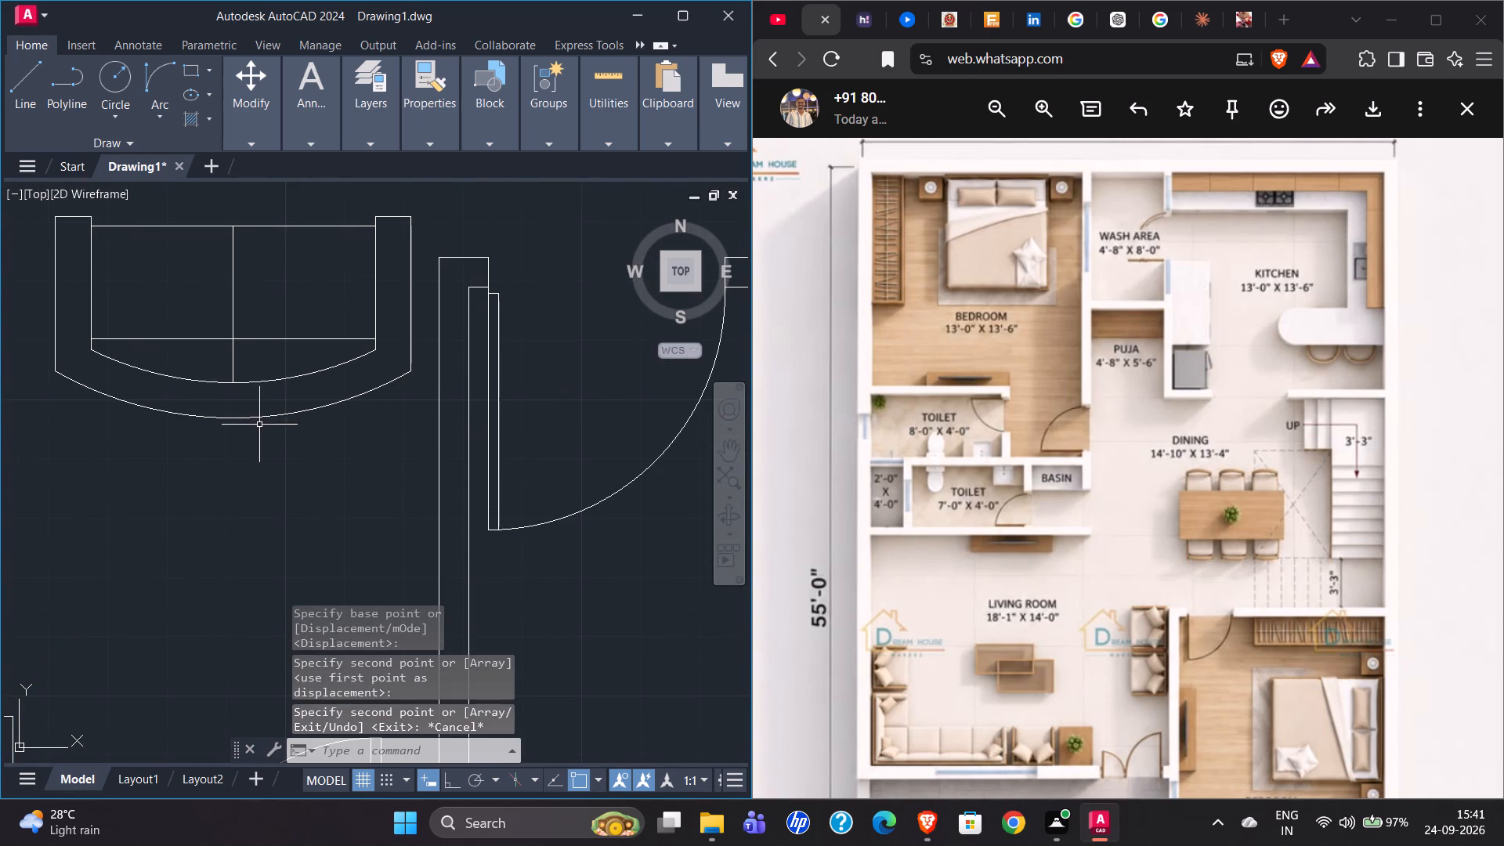
Rotate the copied two-seat sofa 90° counterclockwise with Ortho on, so its curved back faces the living room's right wall.
{"action": "left_click", "coordinate": [262, 418]}
{"action": "type", "text": "RO"}
{"action": "key", "text": "Return"}
{"action": "left_click", "coordinate": [237, 422]}
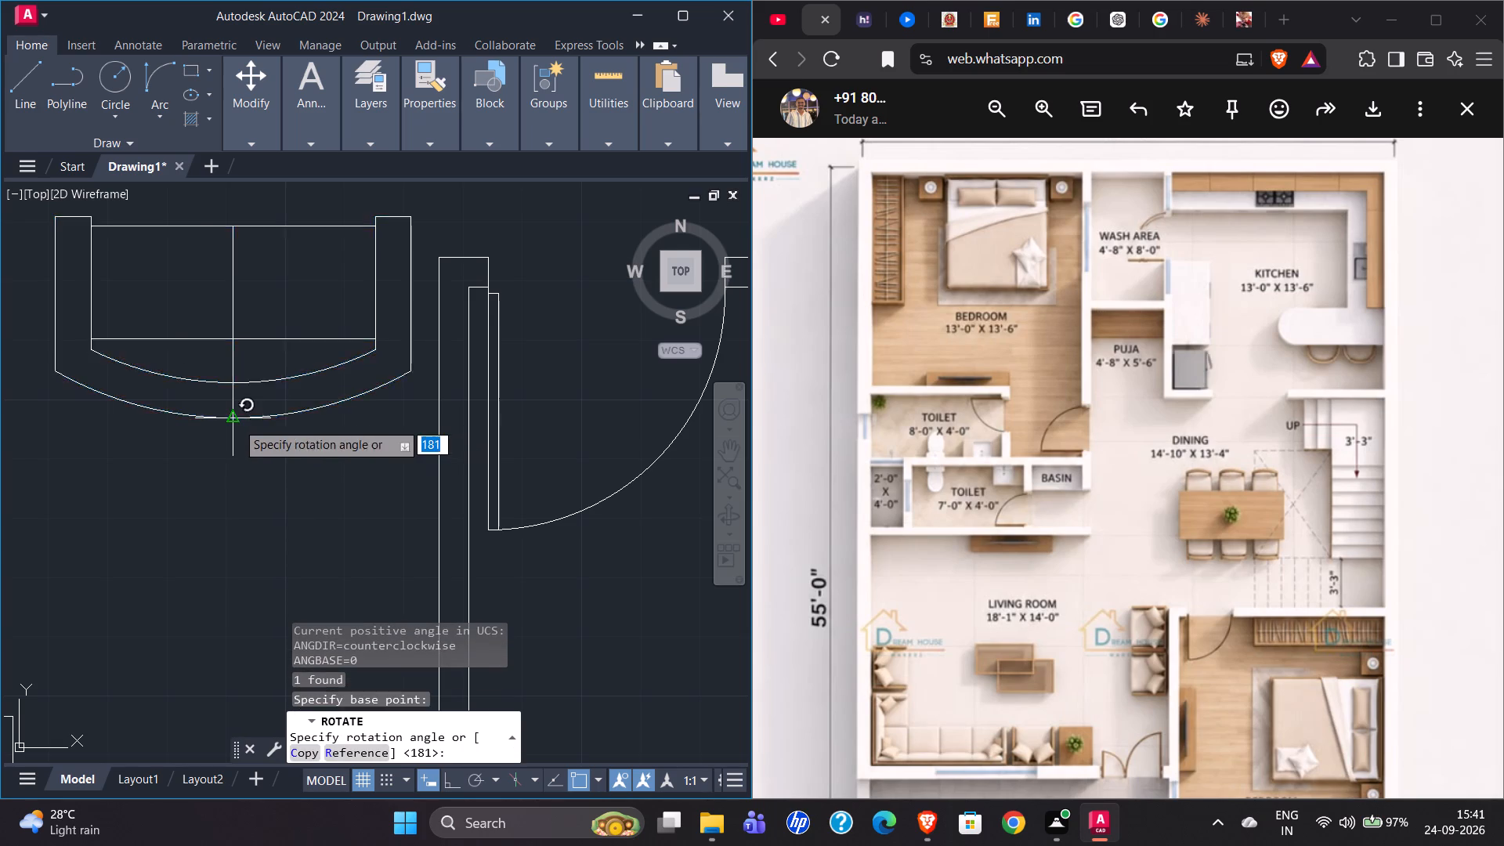
{"action": "left_click", "coordinate": [449, 782]}
{"action": "left_click", "coordinate": [344, 248]}
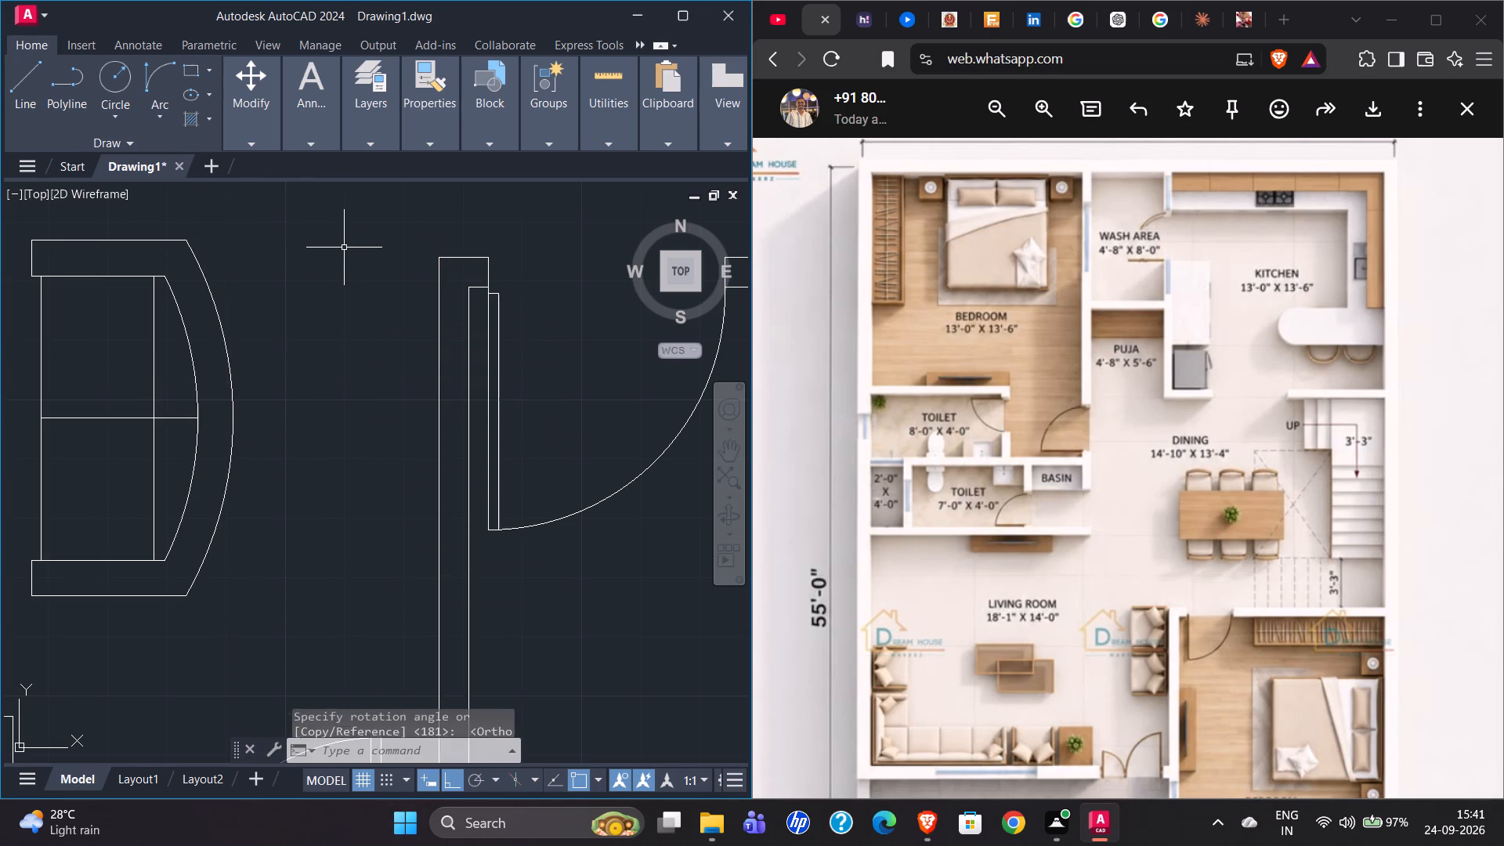
Move the rotated two-seat sofa horizontally until its curved back is just short of the living room's right wall.
{"action": "left_click", "coordinate": [233, 403]}
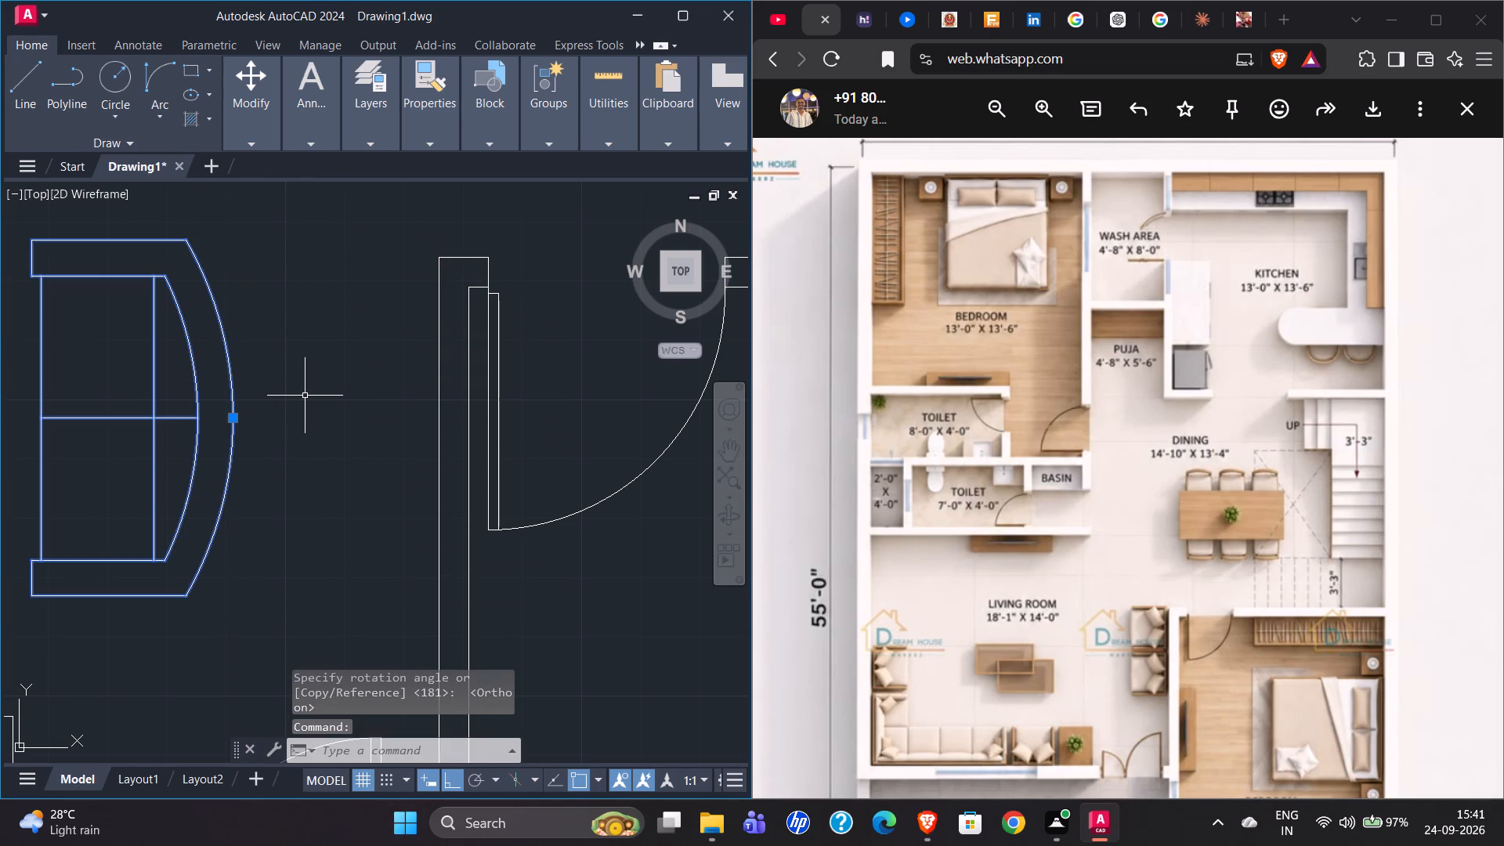
{"action": "type", "text": "MO"}
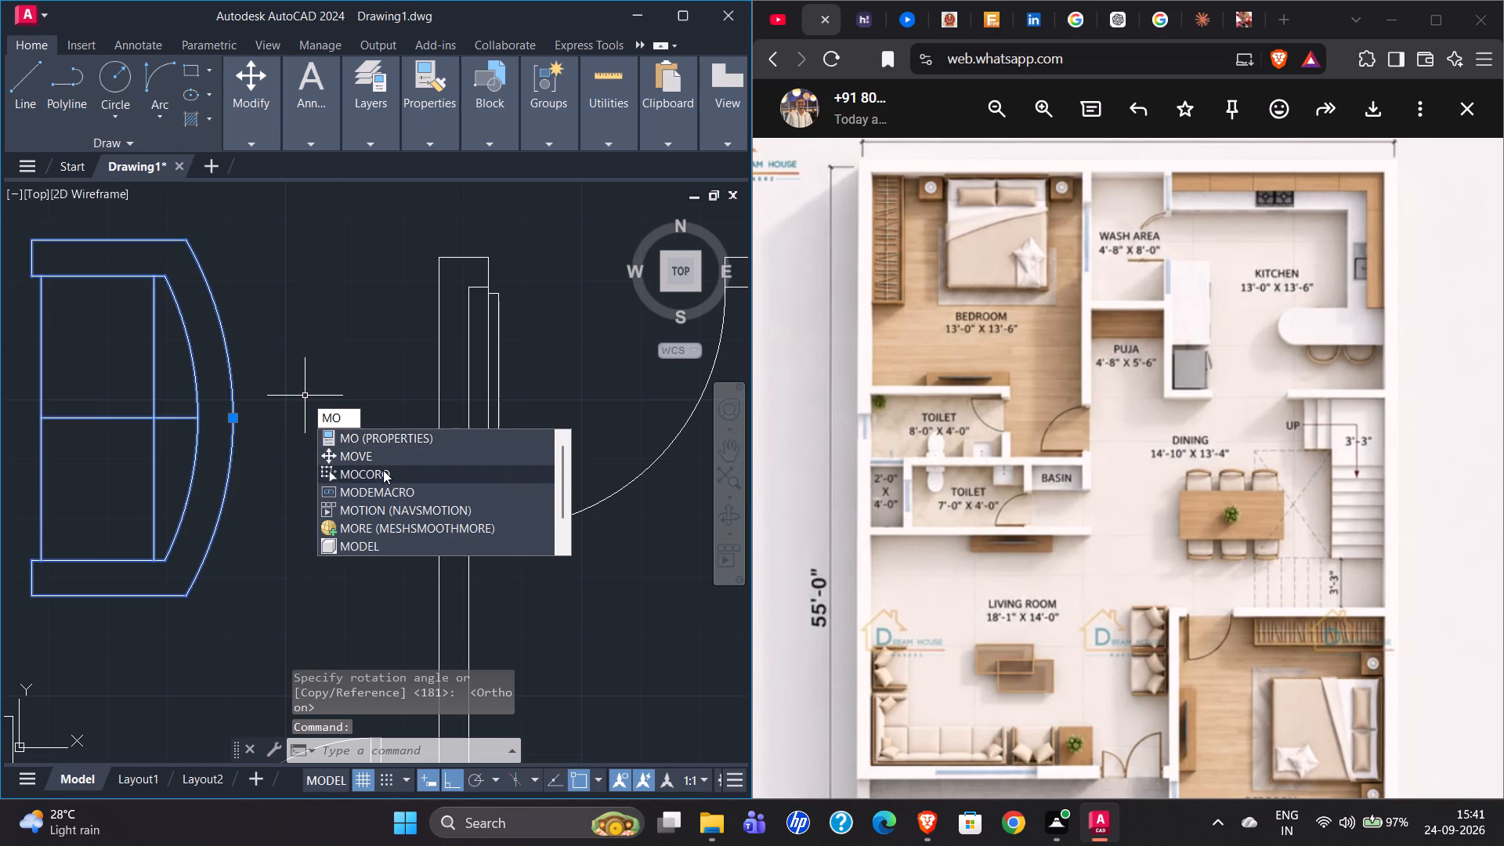
{"action": "left_click", "coordinate": [383, 470]}
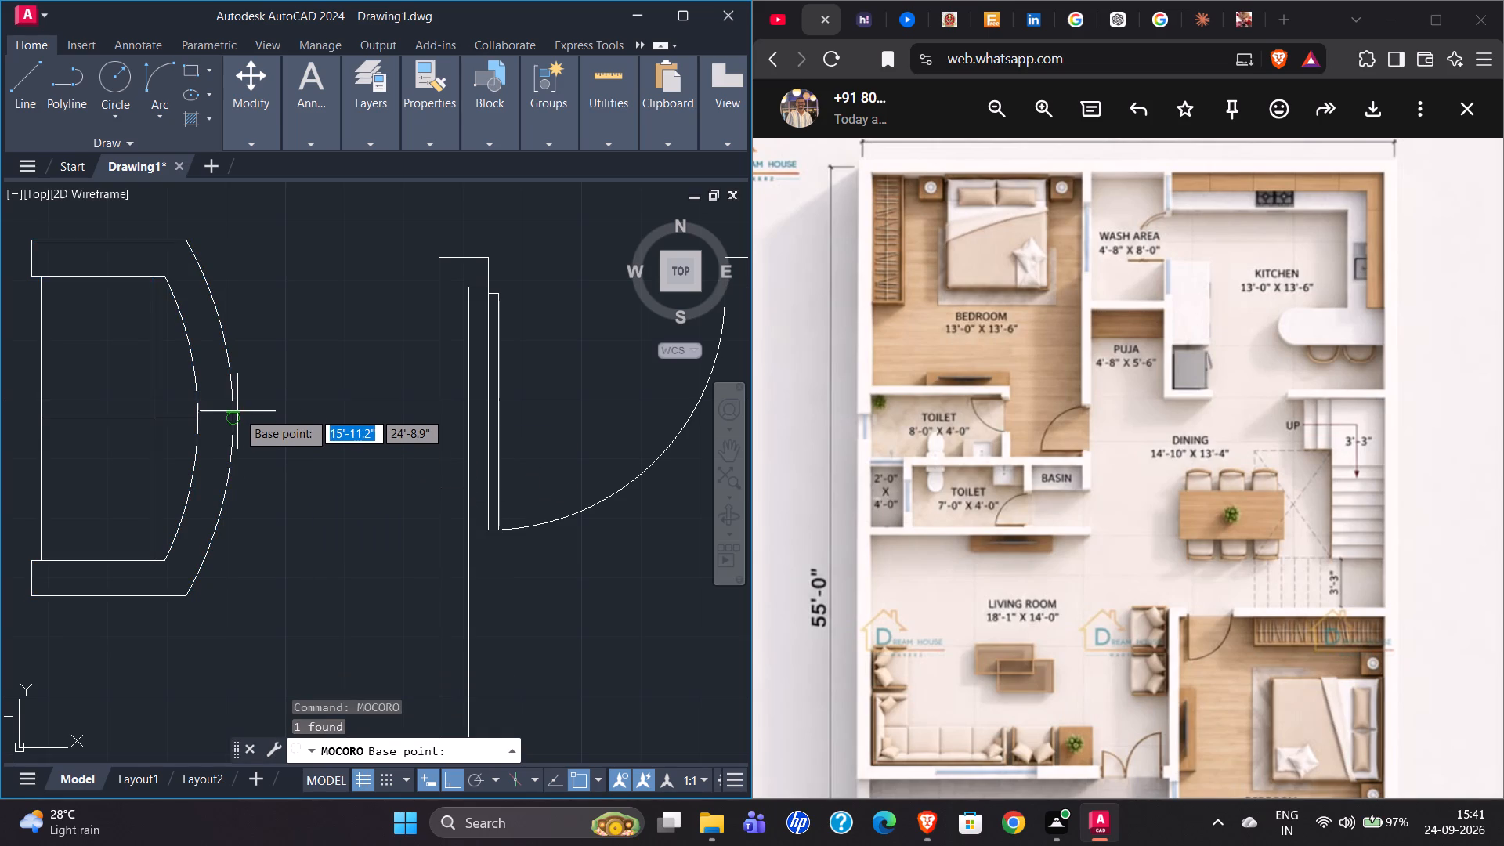
{"action": "left_click", "coordinate": [237, 415]}
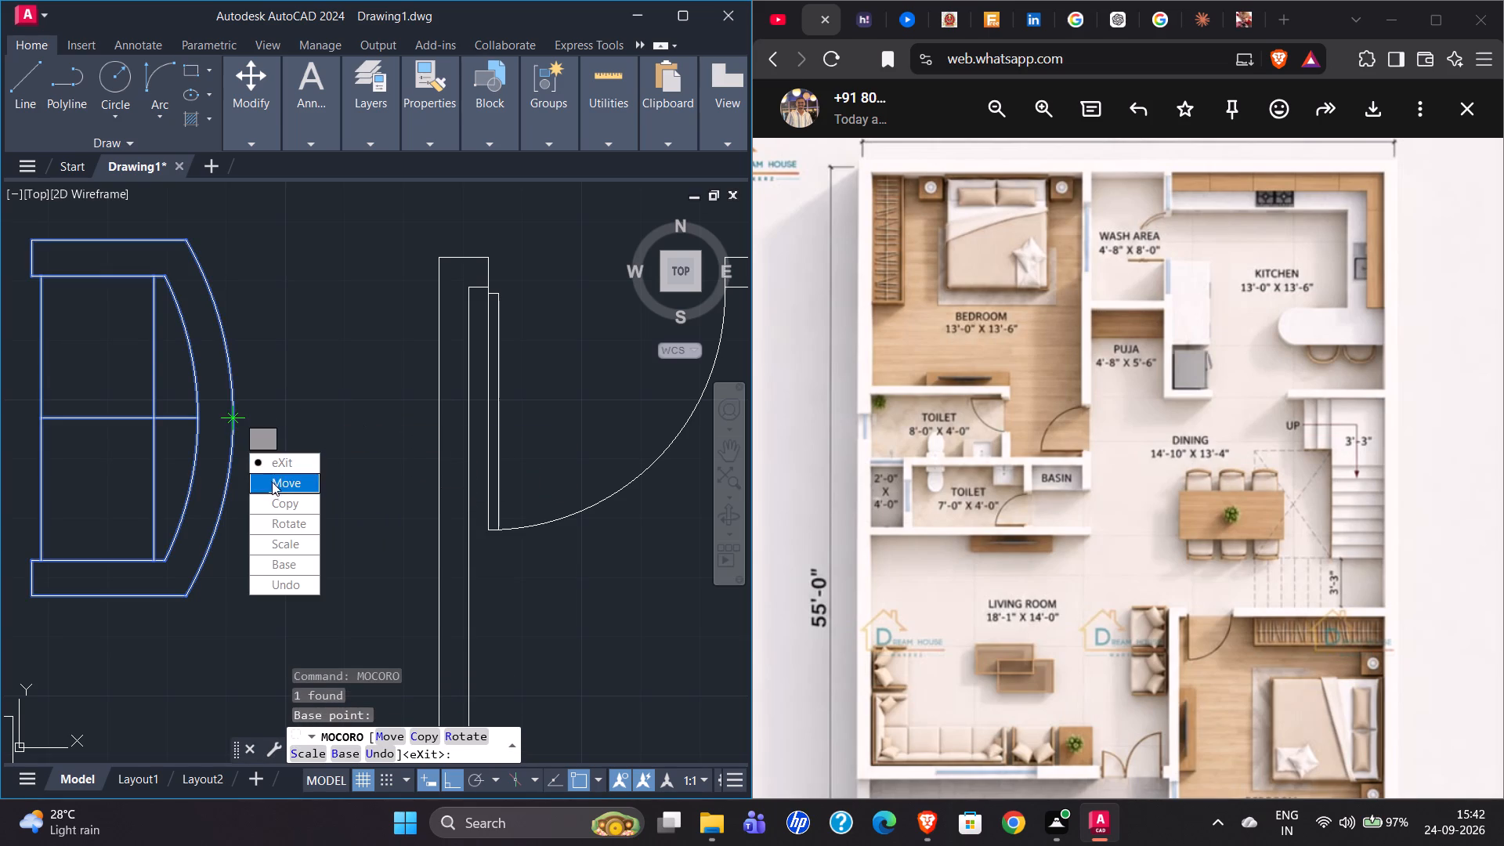
{"action": "left_click_drag", "start_coordinate": [287, 484], "coordinate": [237, 415]}
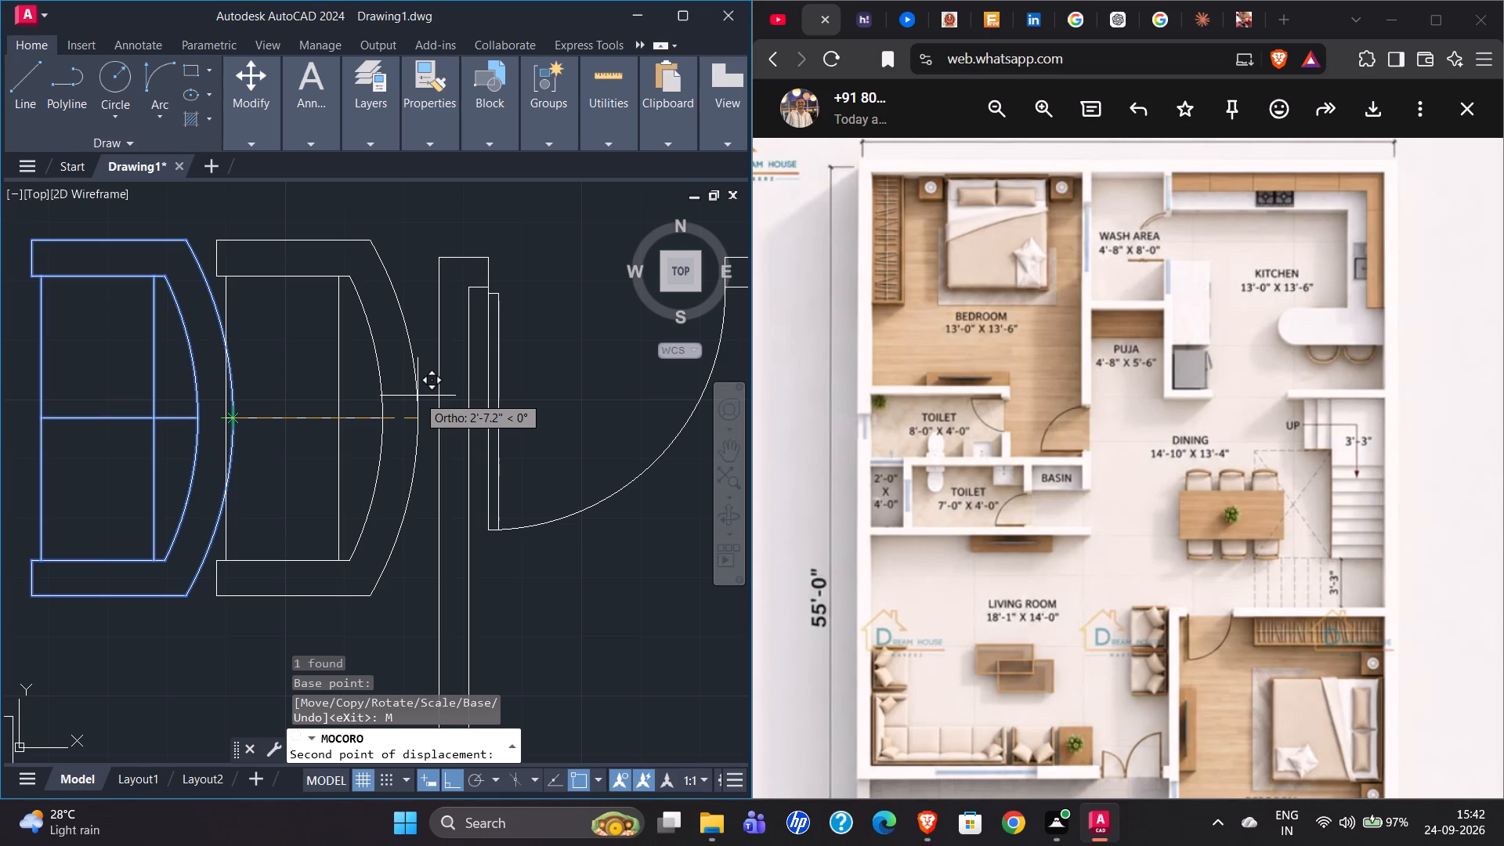
{"action": "left_click", "coordinate": [425, 422]}
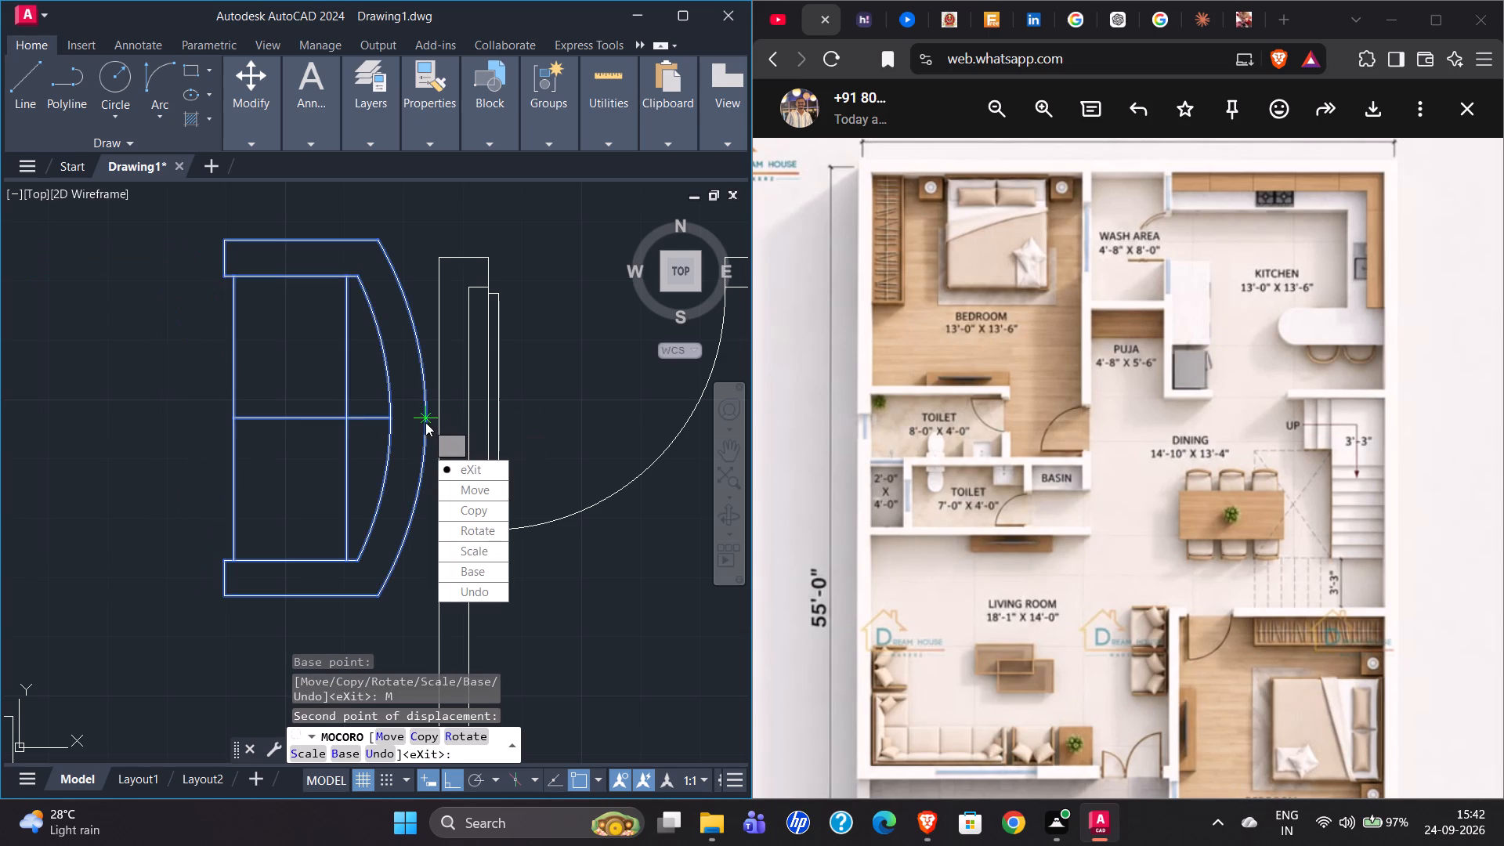
Copy the right-wall sofa about 14'-10" horizontally across the living room to the left wall.
{"action": "scroll", "coordinate": [429, 392], "scroll_direction": "down", "scroll_amount": 2}
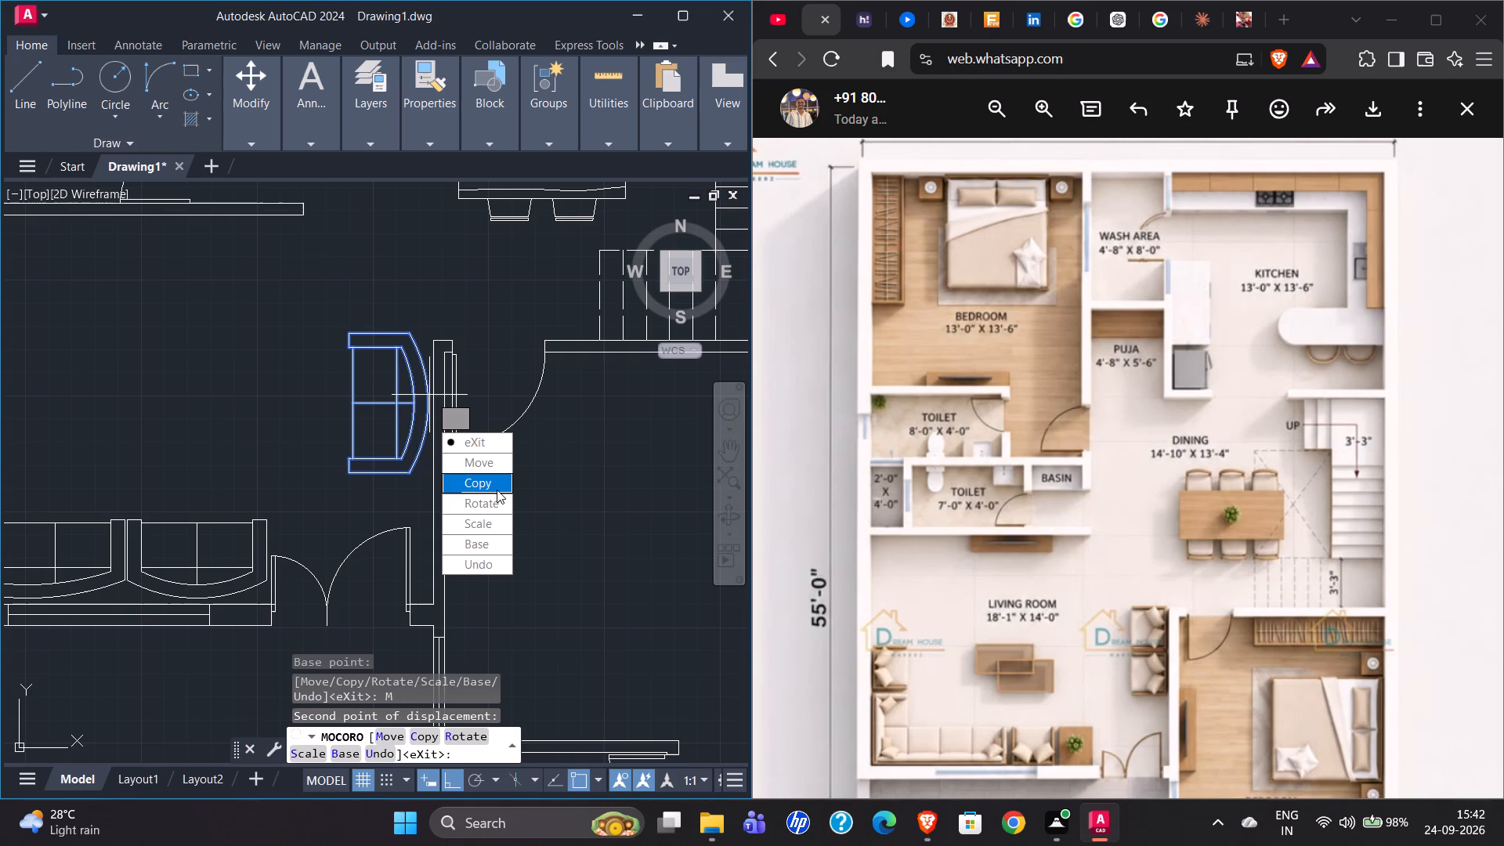
{"action": "left_click_drag", "start_coordinate": [497, 490], "coordinate": [425, 422]}
{"action": "scroll", "coordinate": [300, 421], "scroll_direction": "down", "scroll_amount": 2}
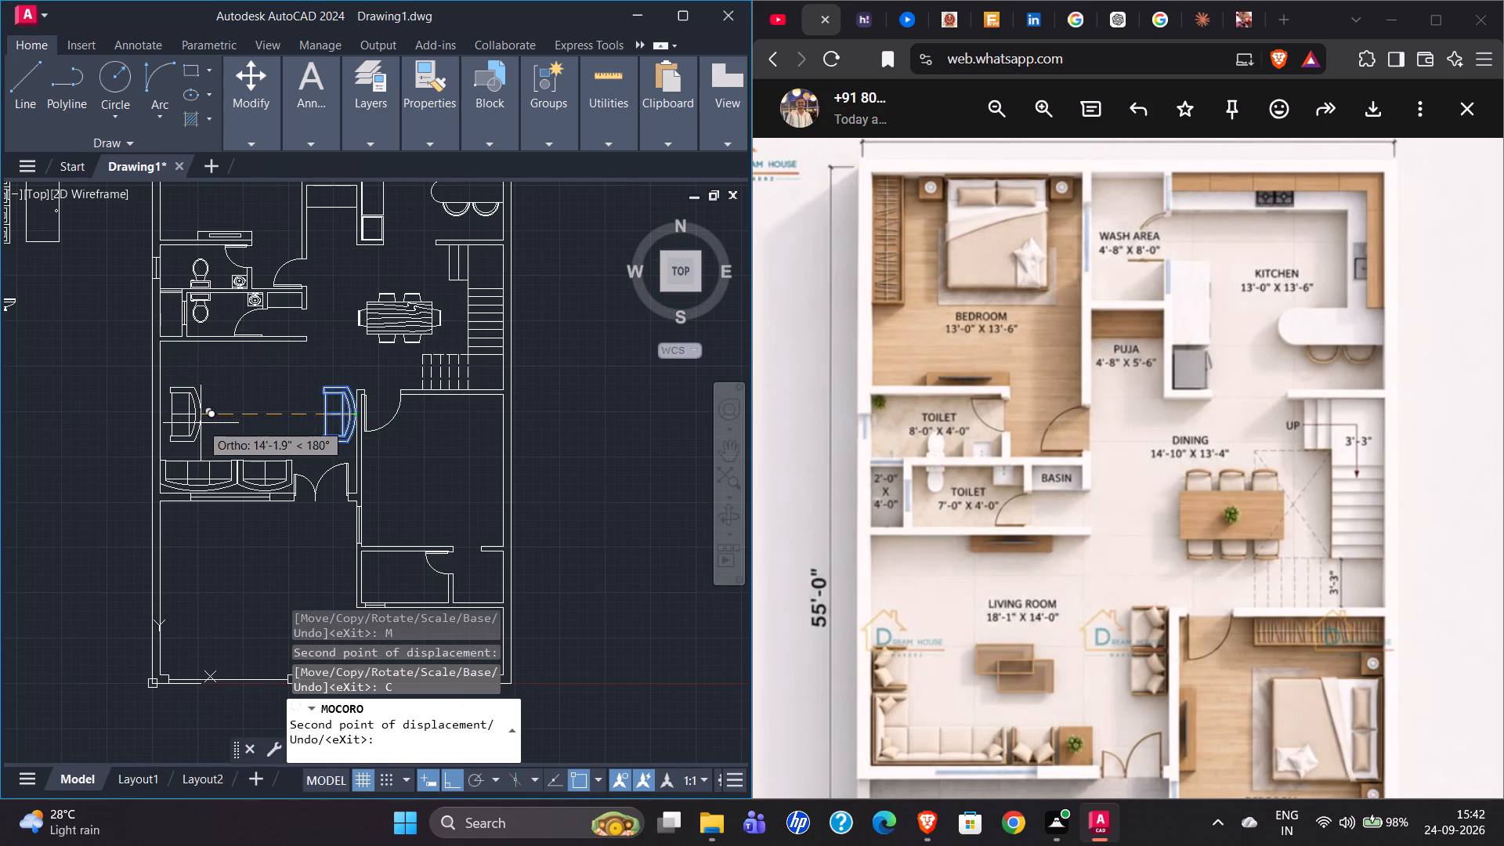
{"action": "scroll", "coordinate": [201, 423], "scroll_direction": "up", "scroll_amount": 2}
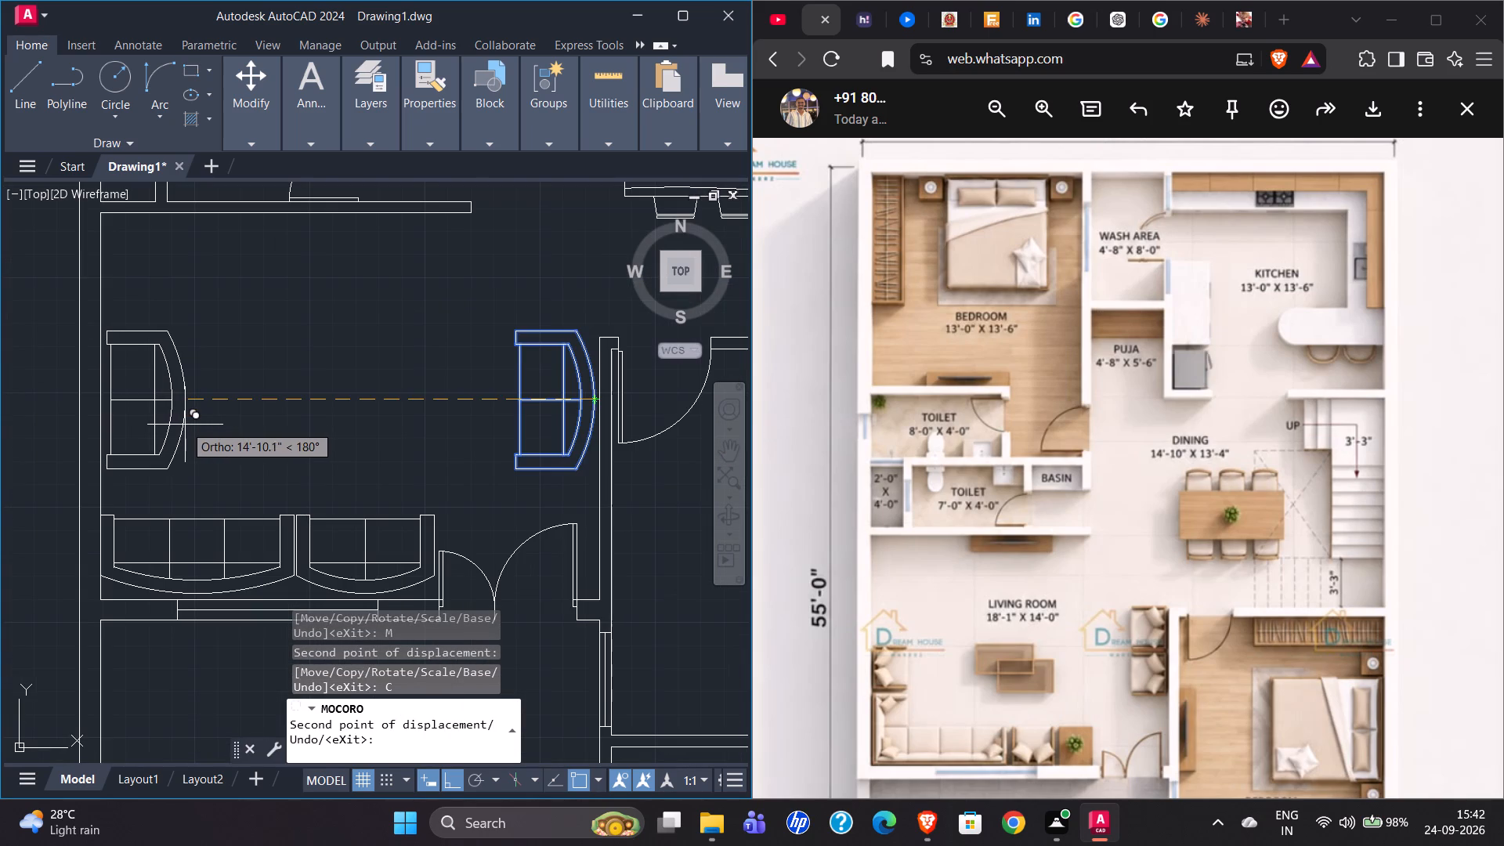
{"action": "left_click", "coordinate": [185, 425]}
{"action": "key", "text": "Escape"}
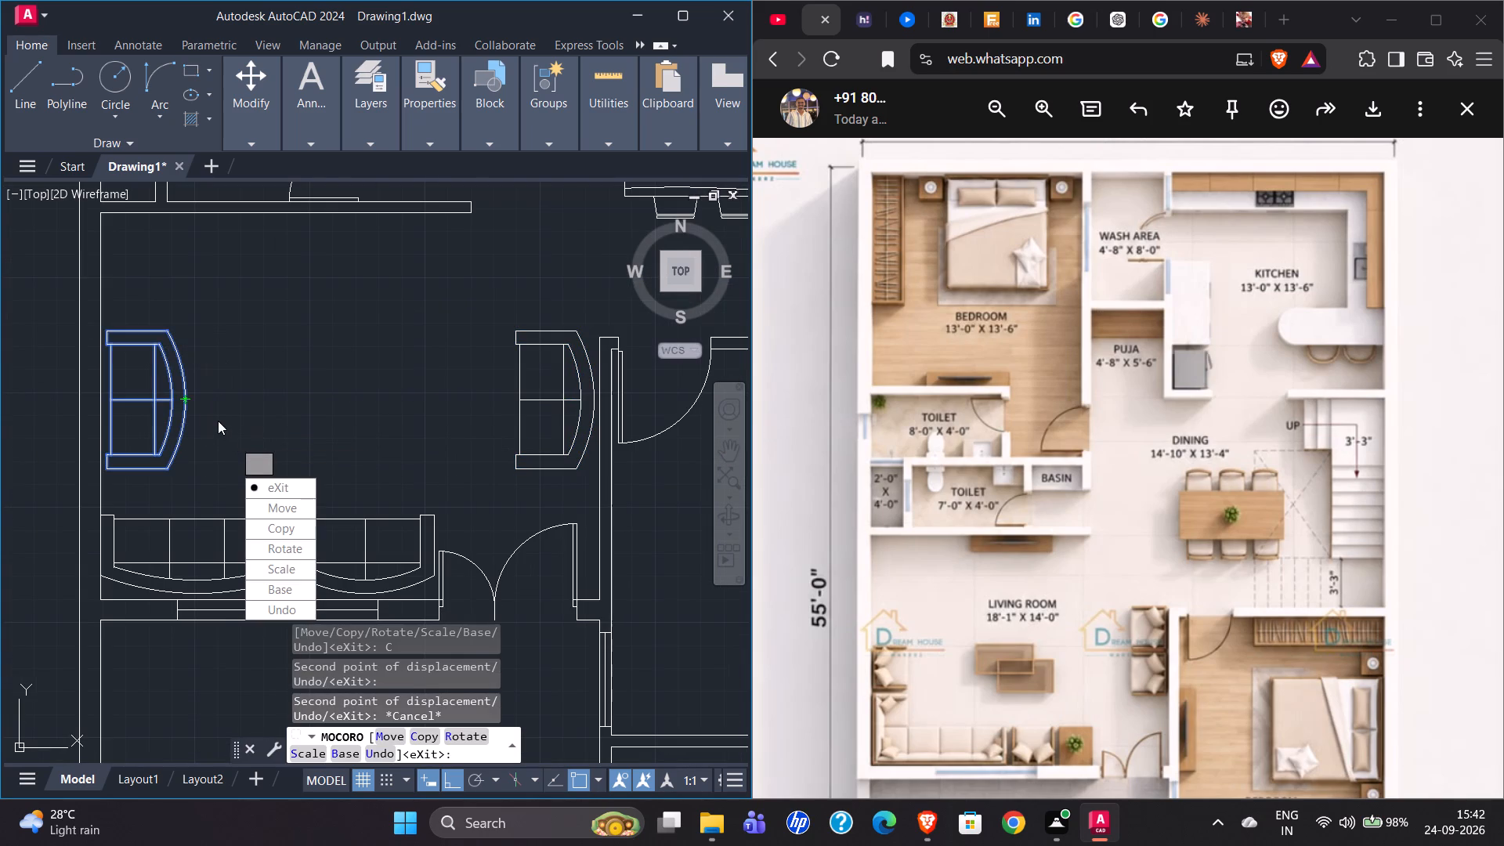
Rotate the copied sofa 180° about the midpoint of its curved back so the back faces the left wall.
{"action": "left_click_drag", "start_coordinate": [294, 549], "coordinate": [233, 440]}
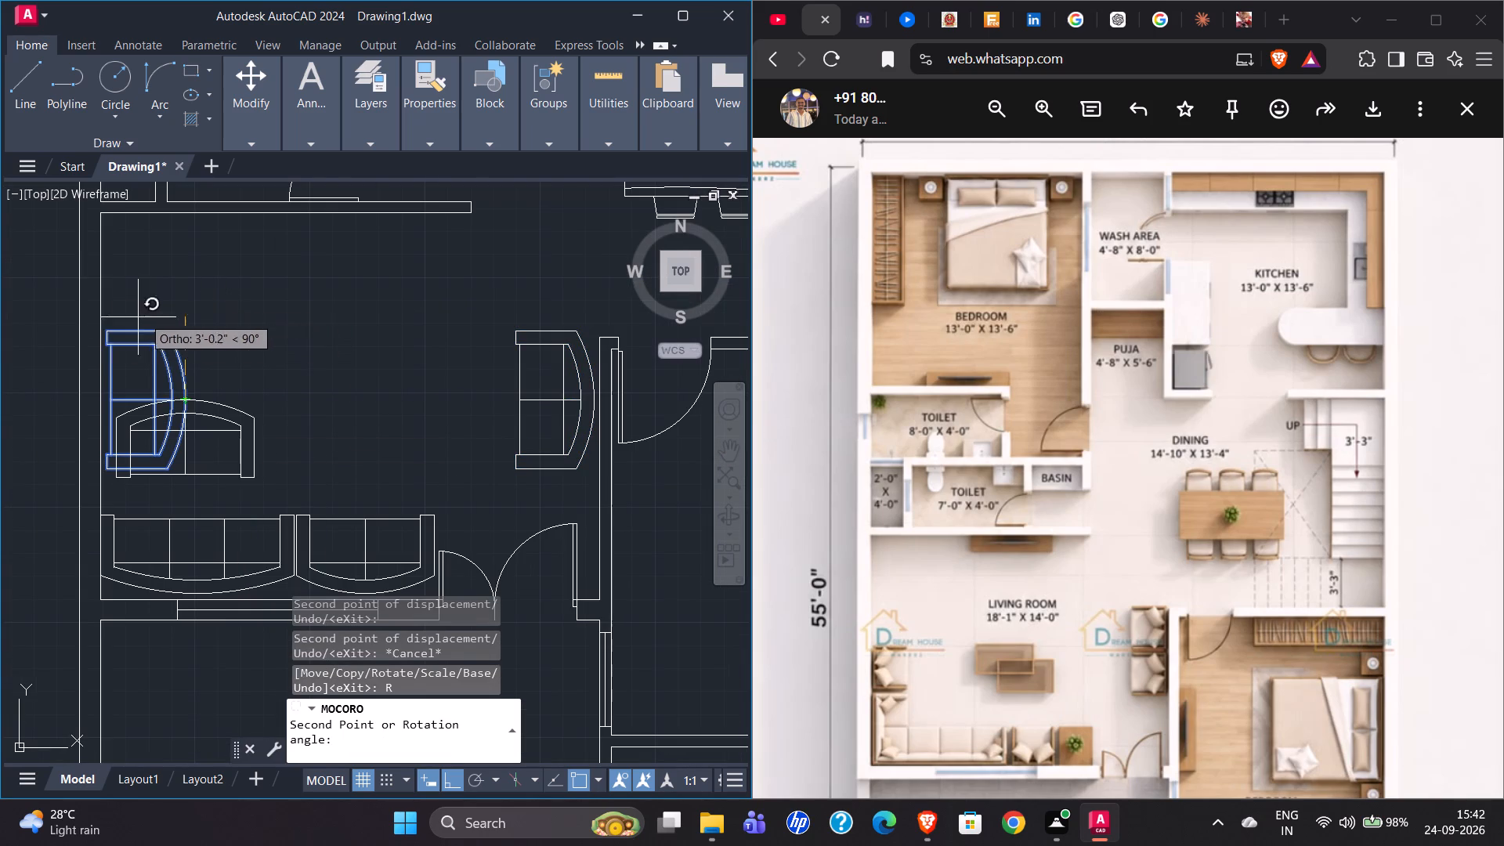
{"action": "left_click", "coordinate": [23, 378]}
Move the turned sofa about 2'-11" horizontally so its curved back sits close to the living room's left wall.
{"action": "left_click_drag", "start_coordinate": [85, 450], "coordinate": [23, 378]}
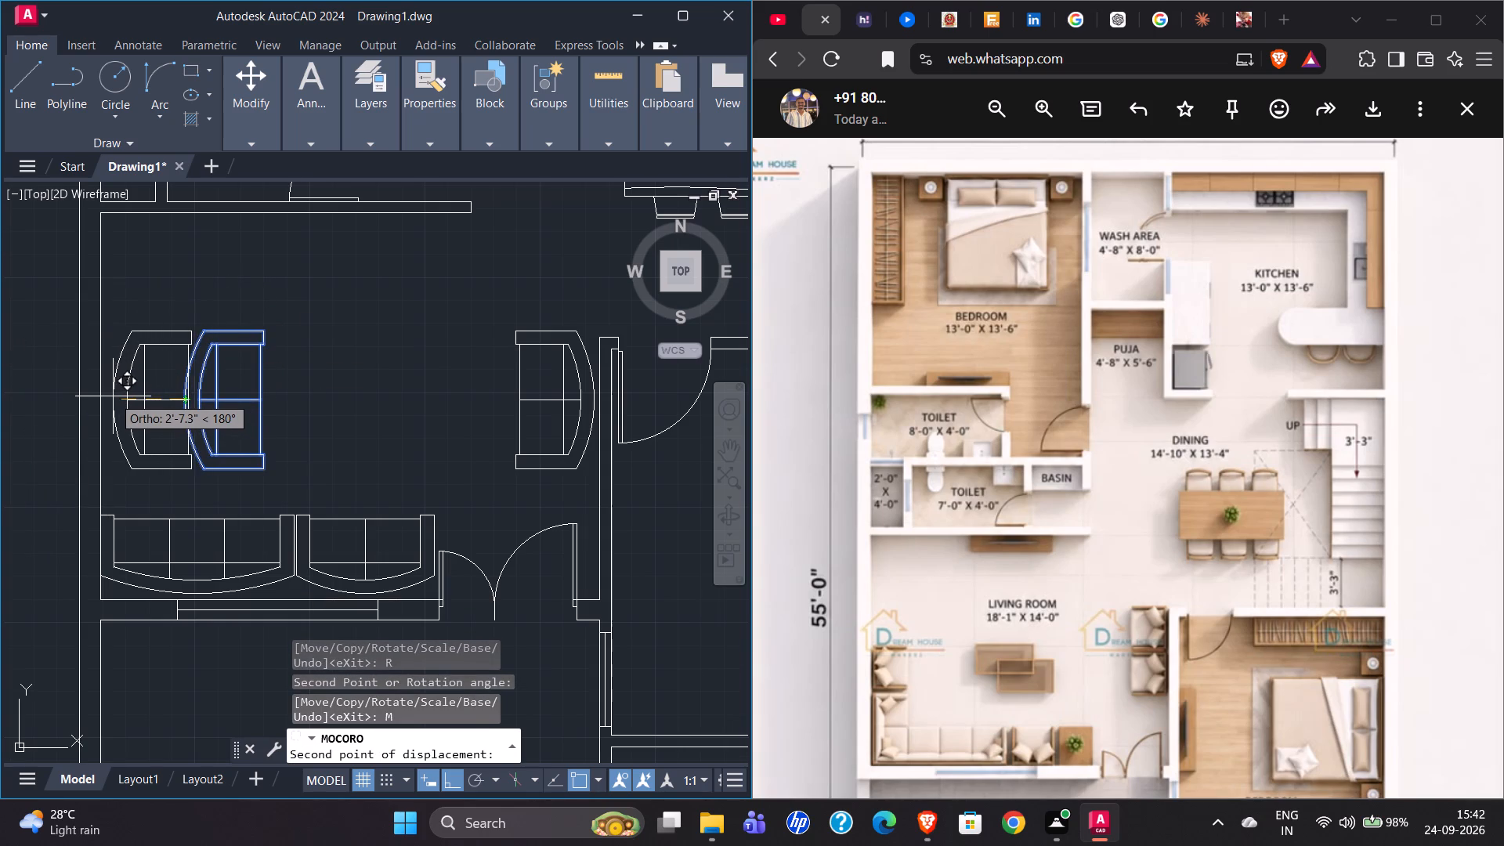
{"action": "scroll", "coordinate": [113, 396], "scroll_direction": "up", "scroll_amount": 3}
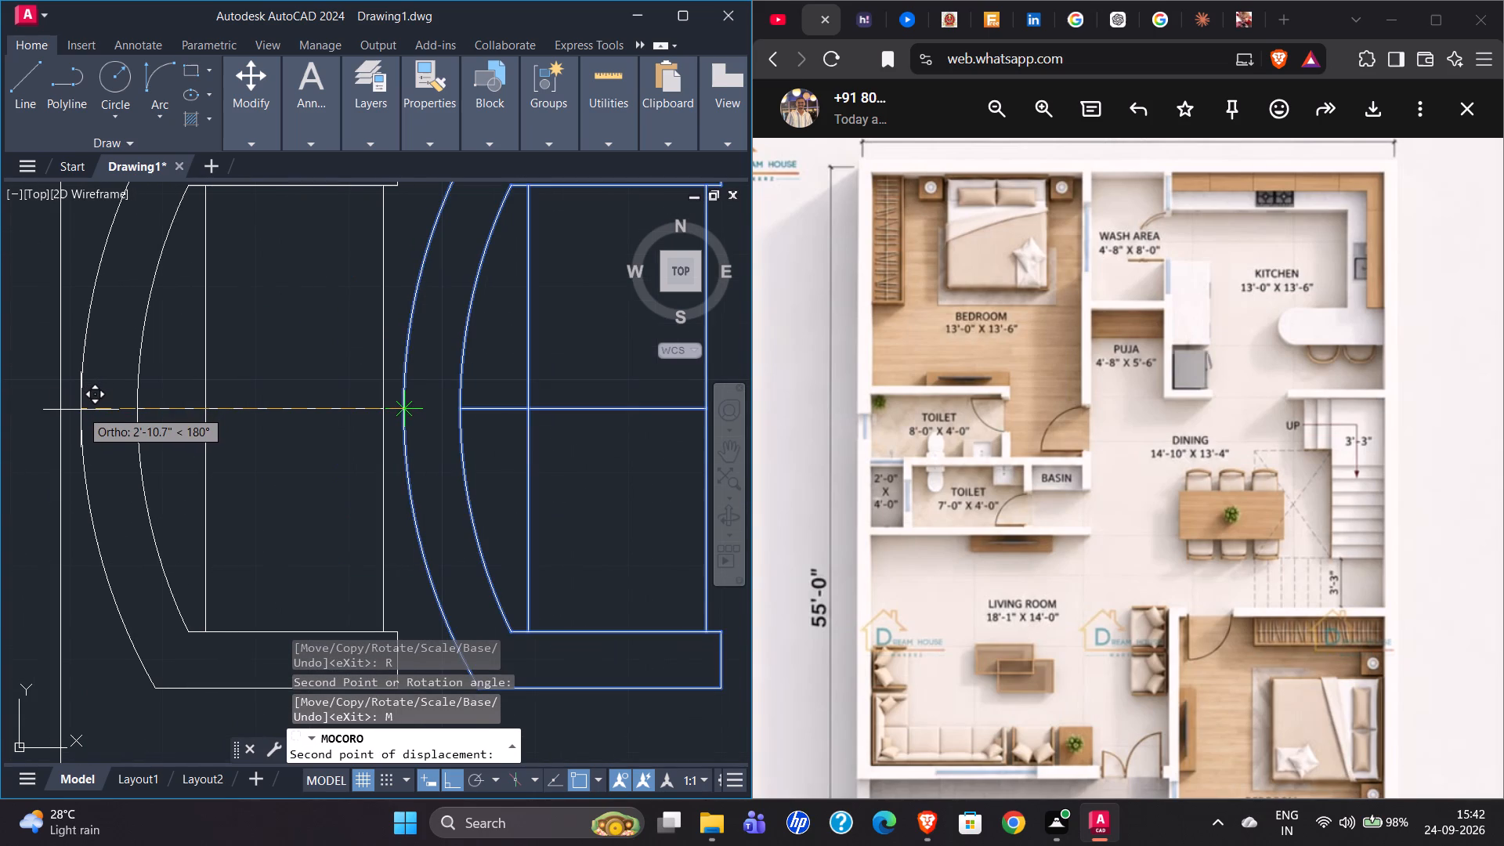
{"action": "left_click", "coordinate": [77, 411]}
{"action": "scroll", "coordinate": [106, 408], "scroll_direction": "down", "scroll_amount": 4}
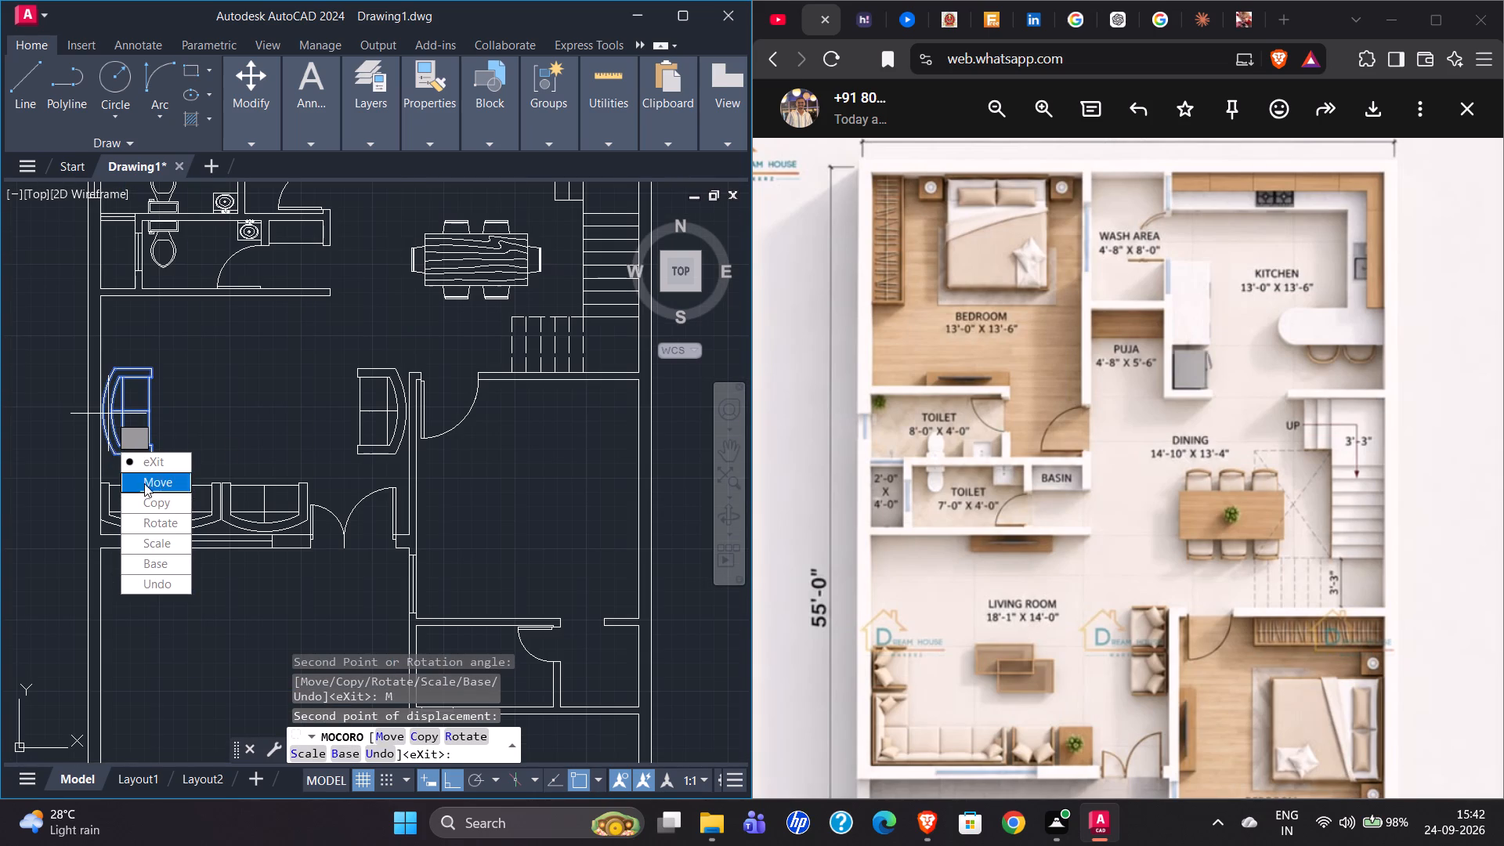
{"action": "left_click_drag", "start_coordinate": [157, 458], "coordinate": [77, 411]}
Move the square wood-grain table from the furniture library to the middle of the living room, between the two facing sofas, with Ortho off.
{"action": "scroll", "coordinate": [175, 577], "scroll_direction": "down", "scroll_amount": 2}
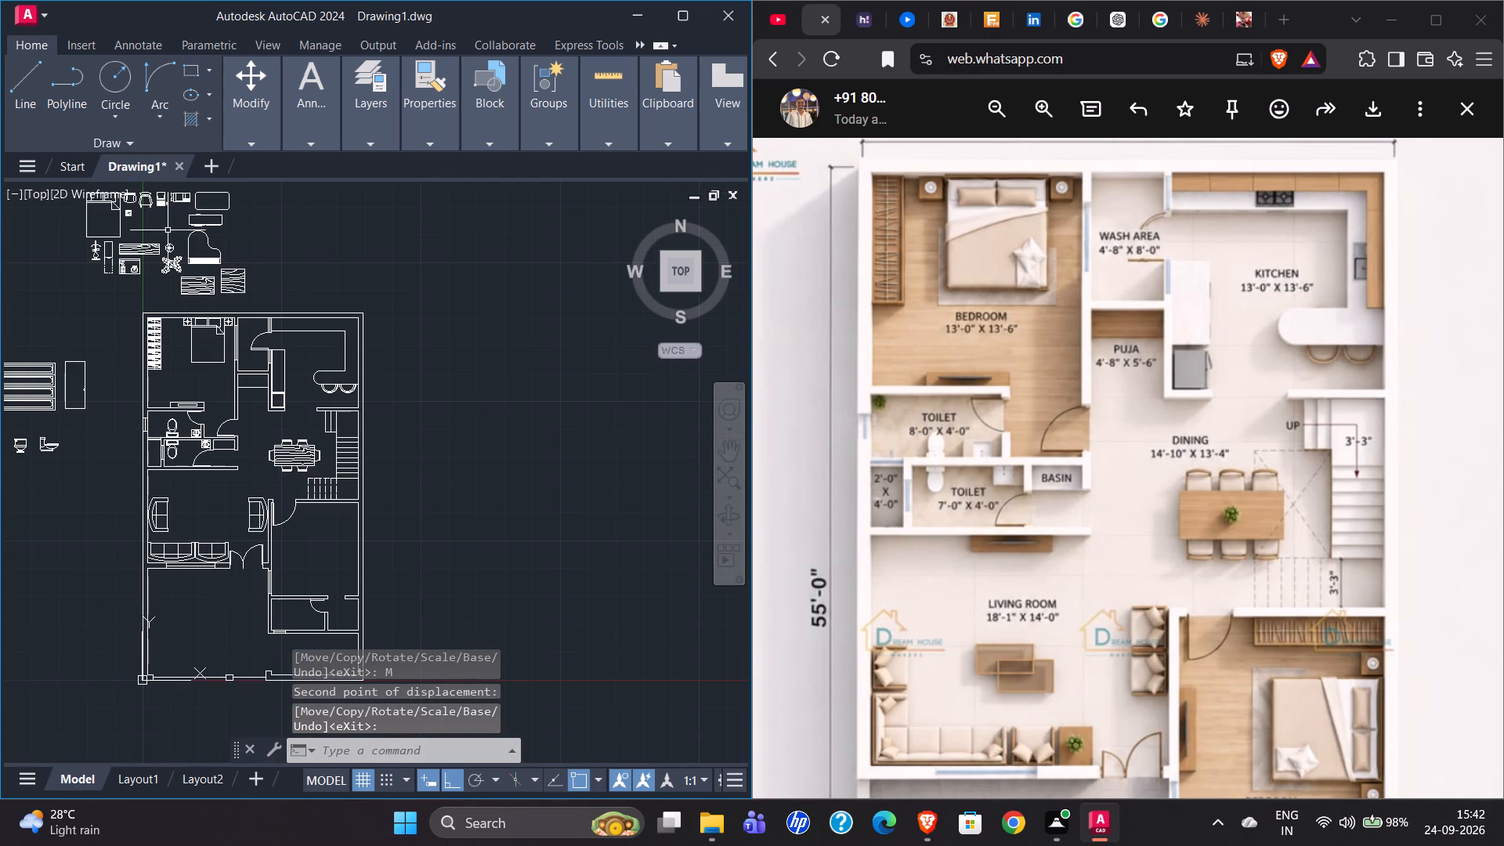
{"action": "scroll", "coordinate": [149, 348], "scroll_direction": "down", "scroll_amount": 1}
{"action": "scroll", "coordinate": [128, 276], "scroll_direction": "up", "scroll_amount": 4}
{"action": "scroll", "coordinate": [128, 330], "scroll_direction": "down", "scroll_amount": 2}
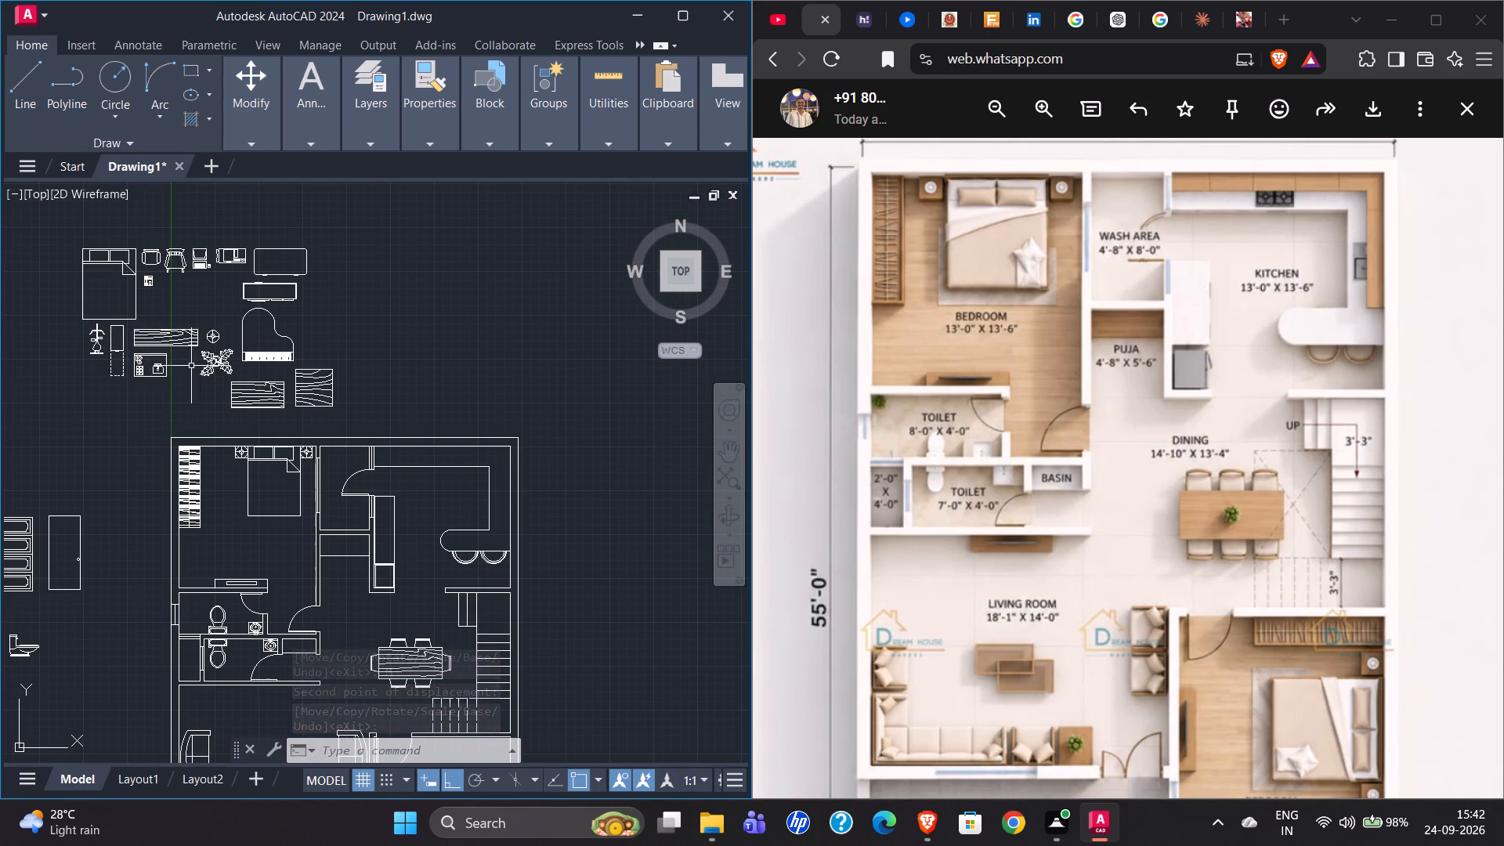
{"action": "left_click", "coordinate": [305, 397]}
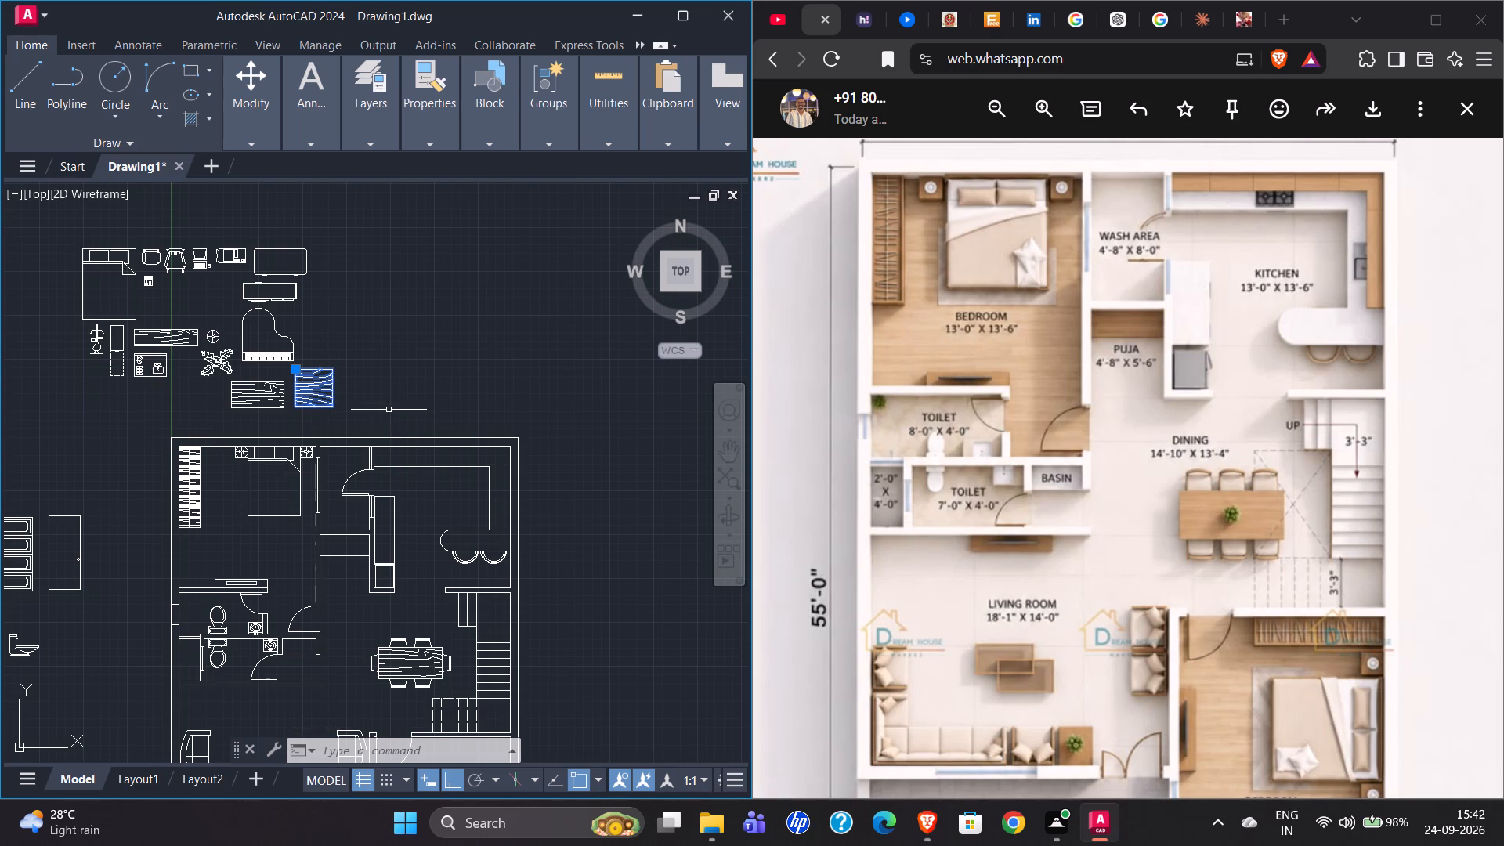
{"action": "key", "text": "m"}
{"action": "key", "text": "Return"}
{"action": "scroll", "coordinate": [279, 416], "scroll_direction": "up", "scroll_amount": 3}
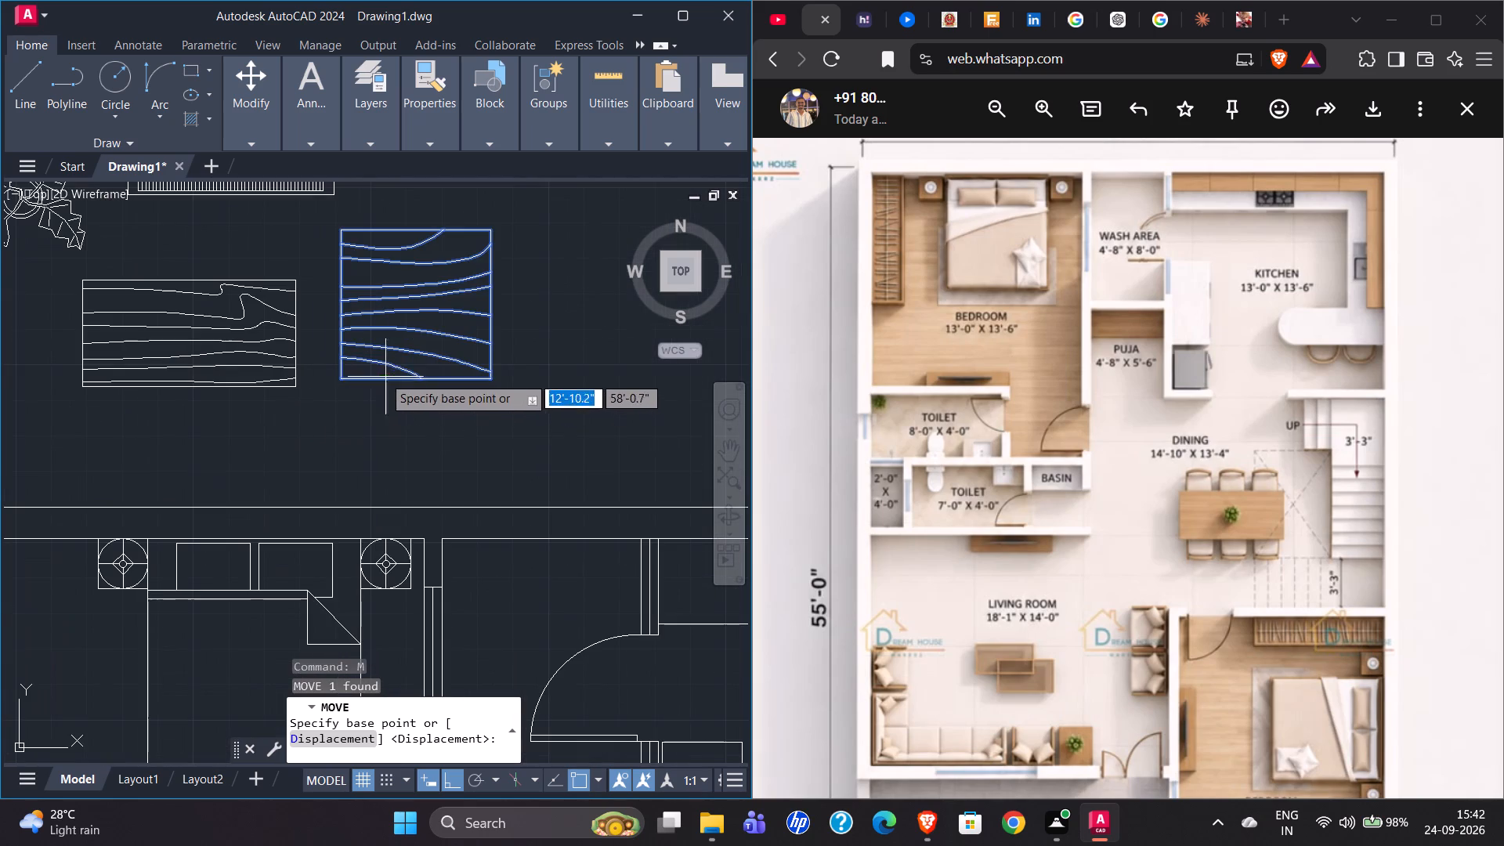
{"action": "left_click", "coordinate": [414, 294]}
{"action": "scroll", "coordinate": [365, 281], "scroll_direction": "down", "scroll_amount": 5}
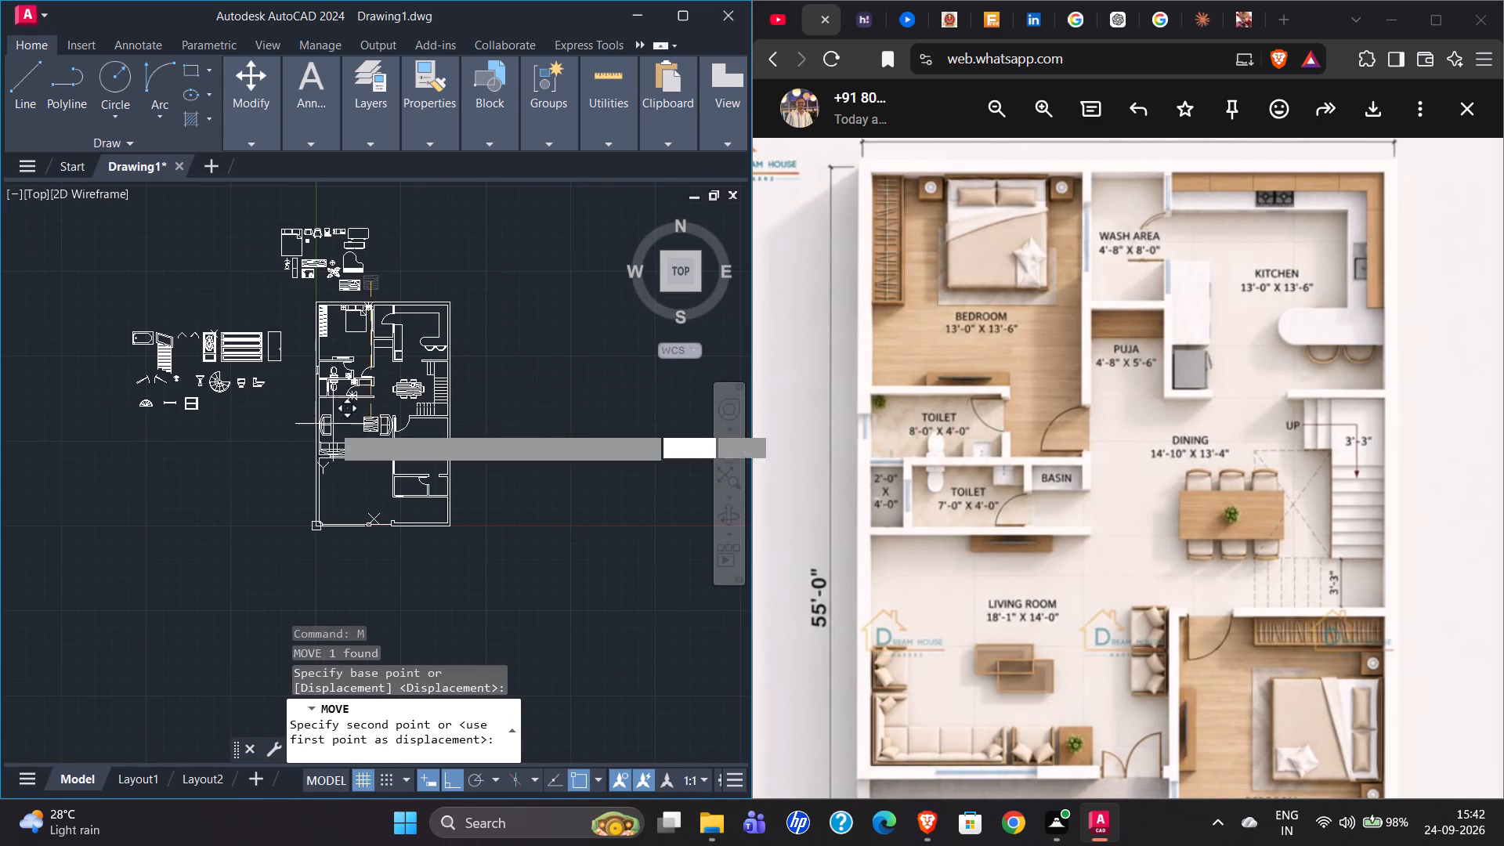
{"action": "scroll", "coordinate": [338, 430], "scroll_direction": "up", "scroll_amount": 4}
{"action": "left_click", "coordinate": [452, 779]}
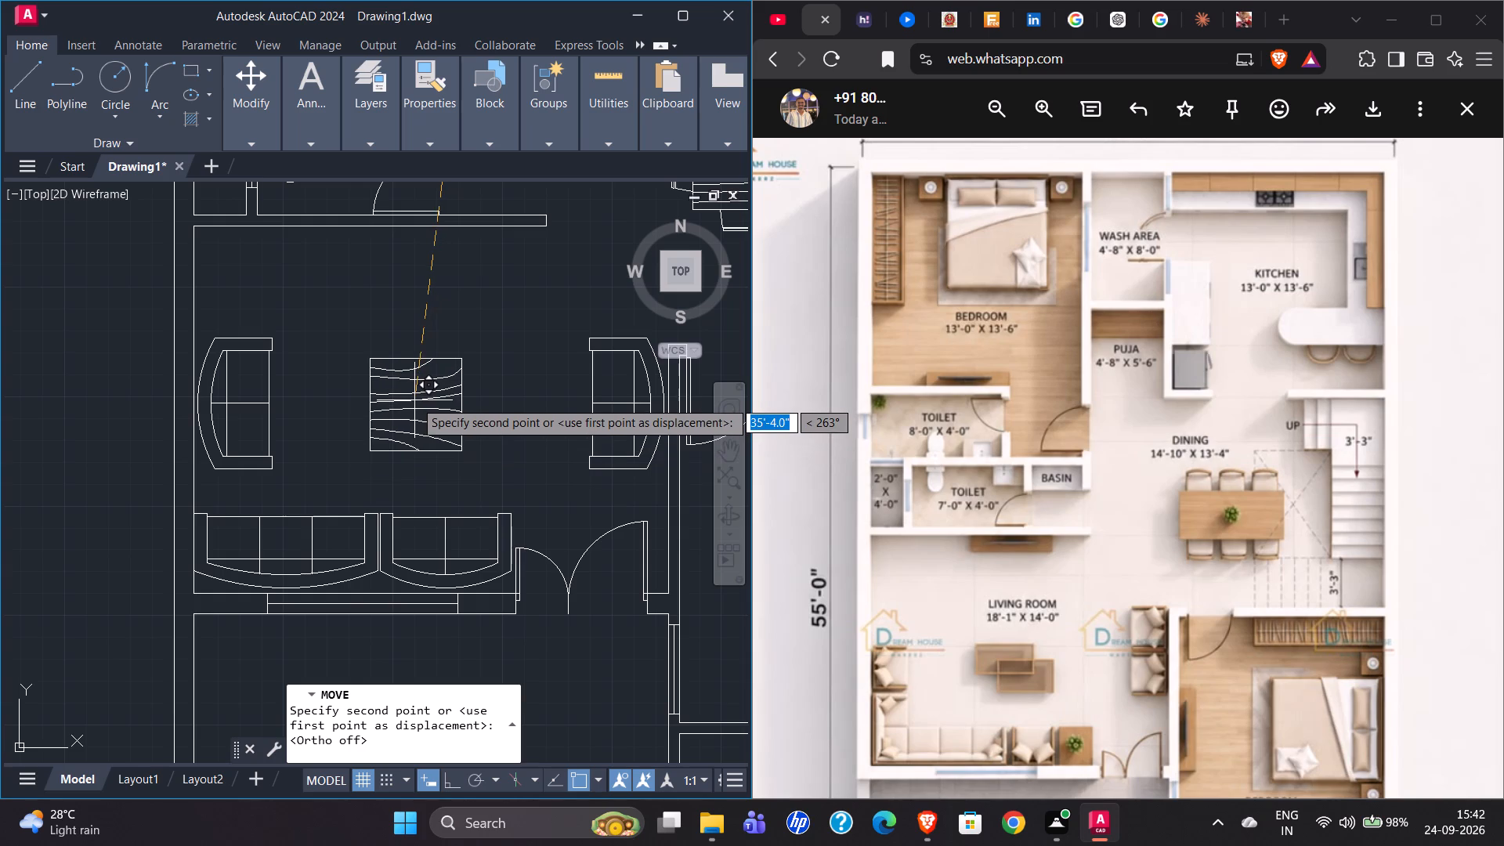
{"action": "left_click", "coordinate": [406, 392]}
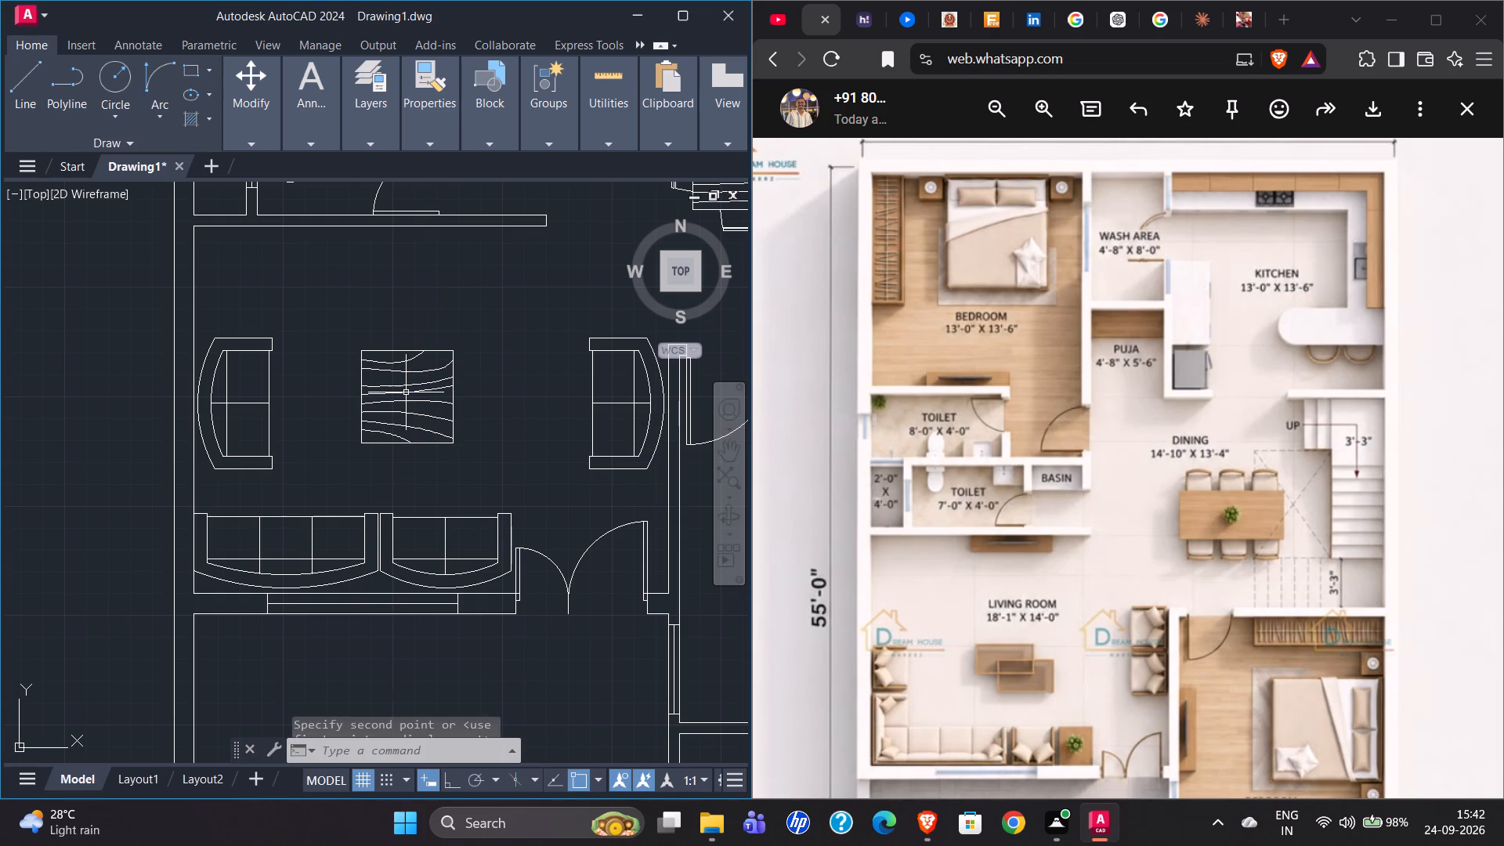
Move the left-wall sofa about 9.5" straight down along the living room's left wall with Ortho on.
{"action": "scroll", "coordinate": [334, 401], "scroll_direction": "up", "scroll_amount": 1}
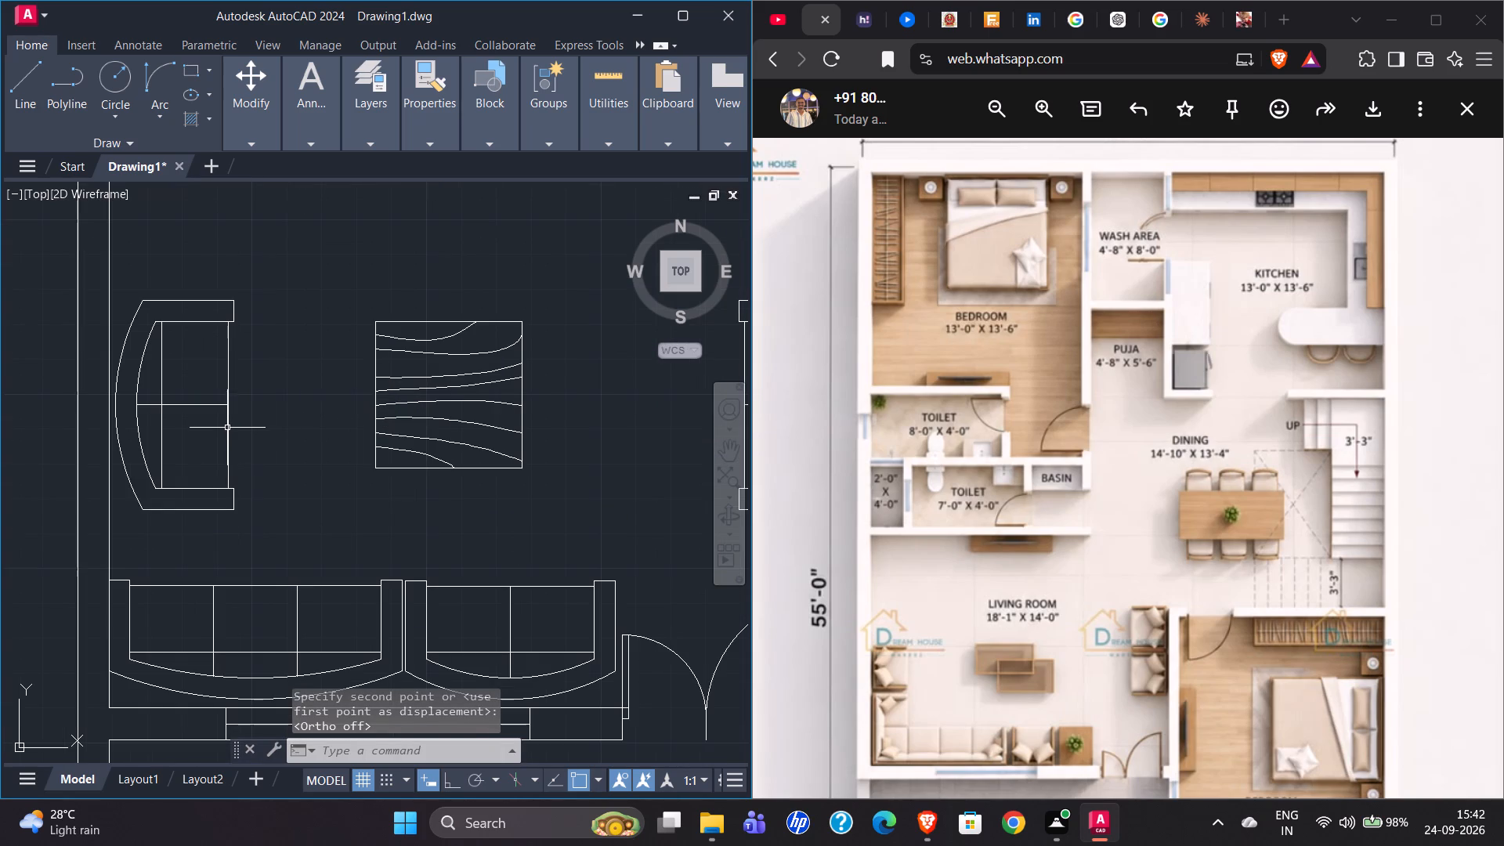
{"action": "left_click", "coordinate": [227, 425]}
{"action": "key", "text": "m"}
{"action": "key", "text": "Return"}
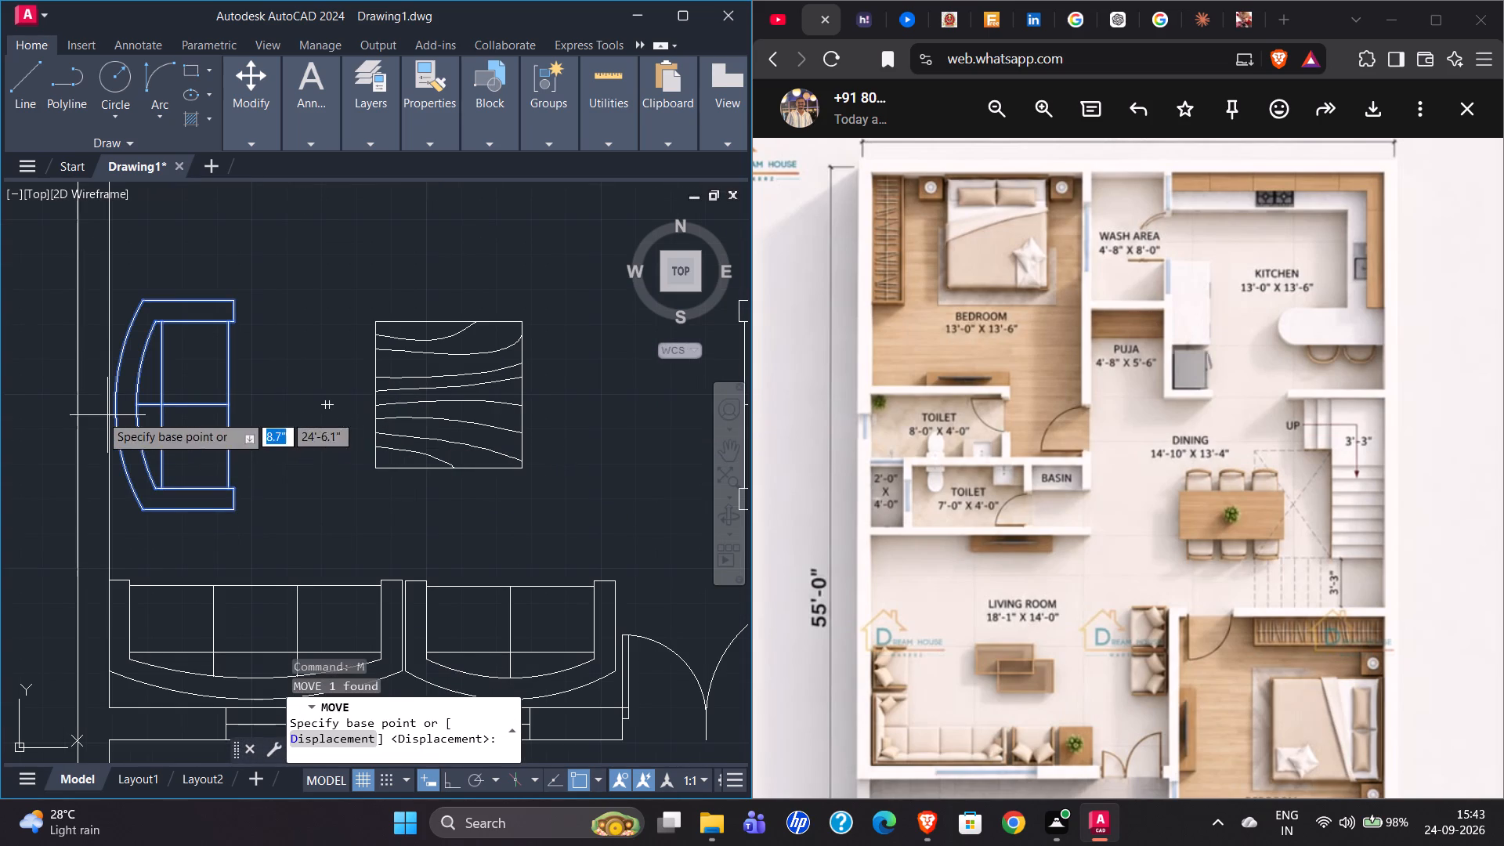
{"action": "scroll", "coordinate": [102, 411], "scroll_direction": "up", "scroll_amount": 2}
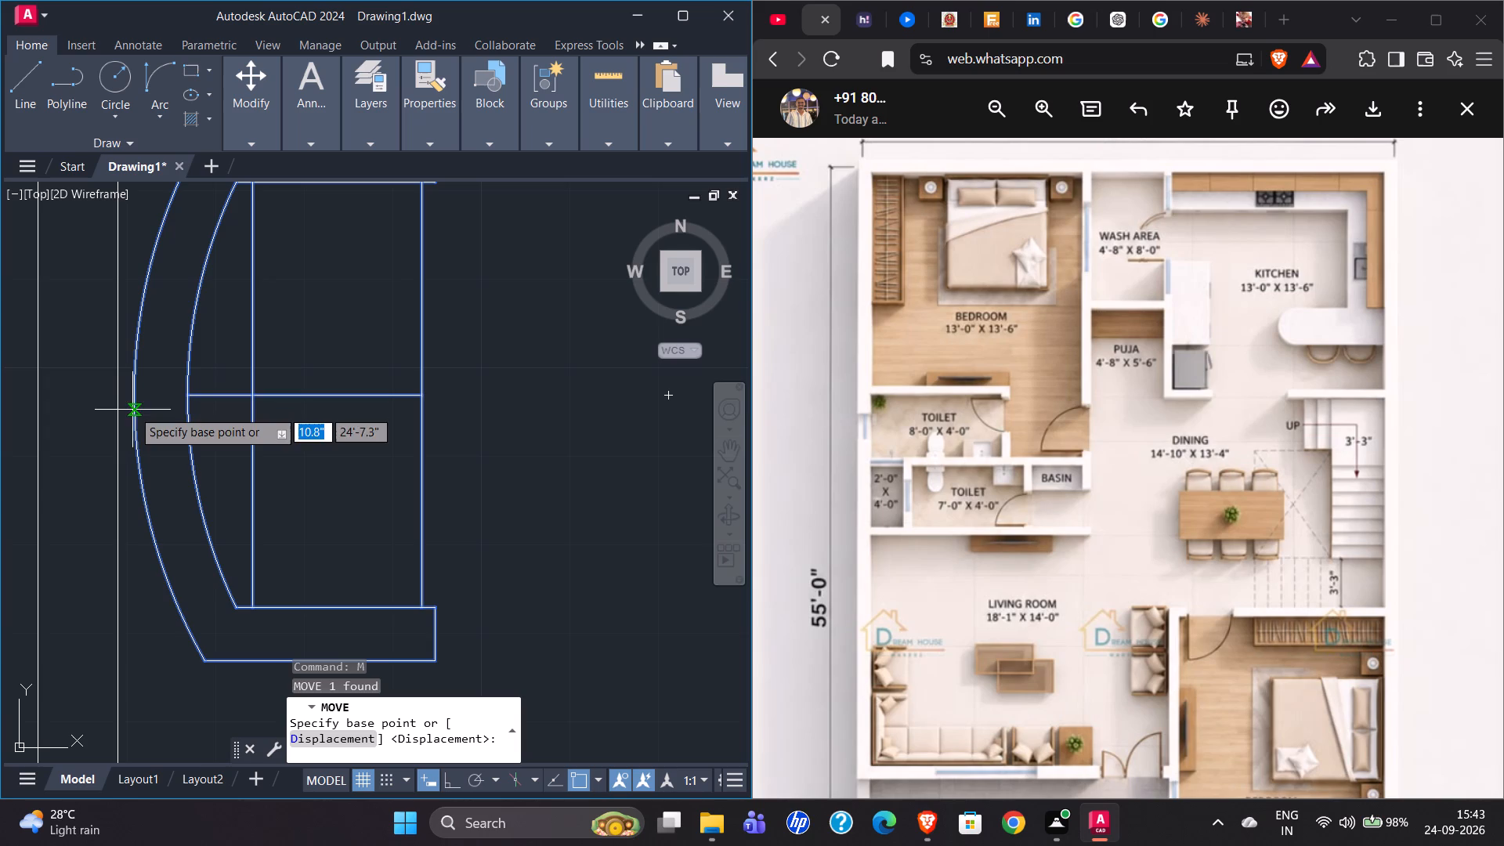
{"action": "left_click", "coordinate": [136, 396]}
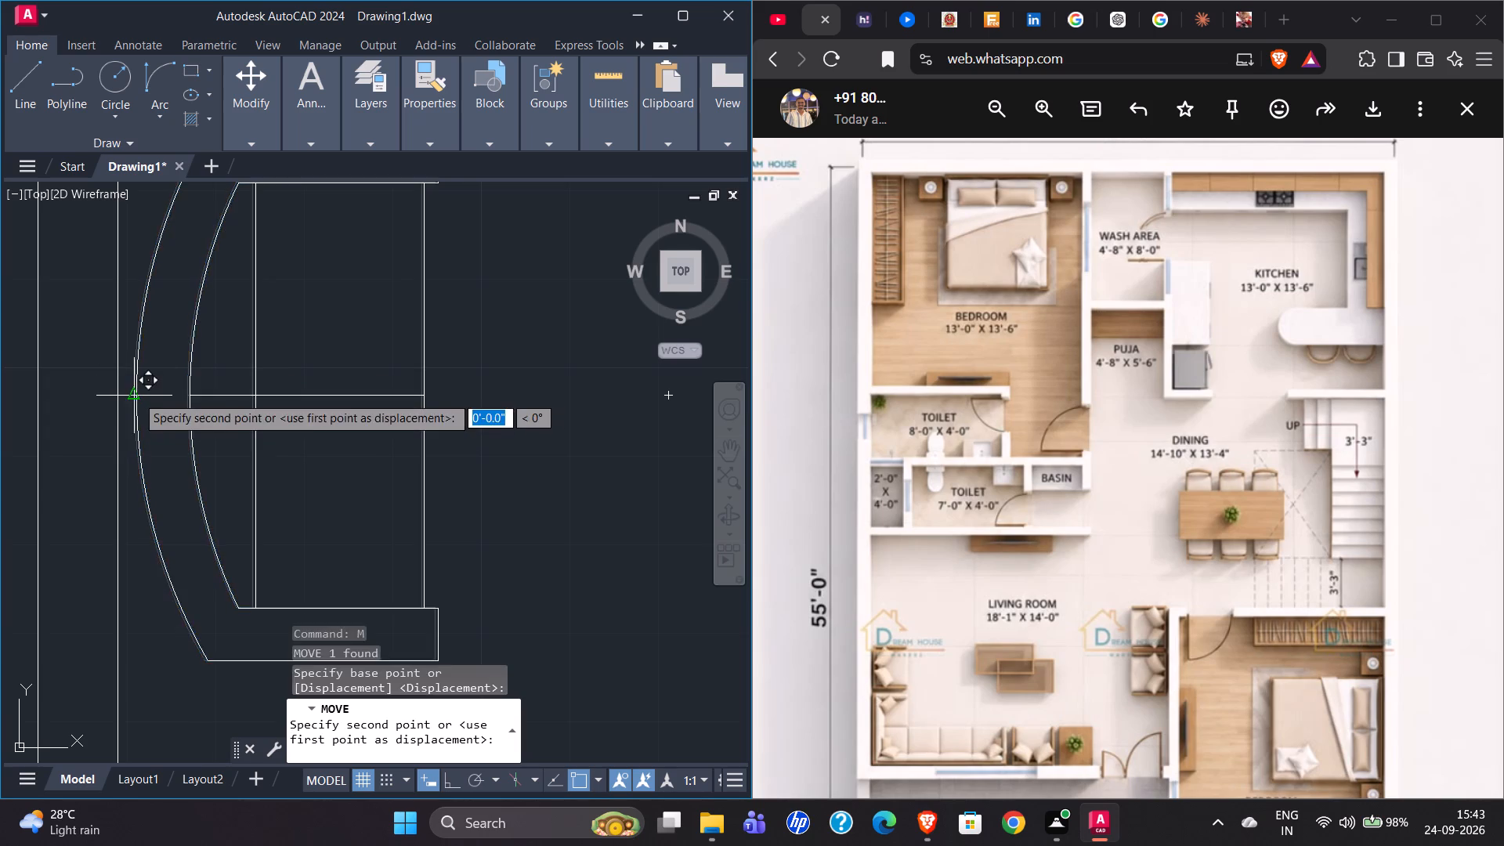
{"action": "left_click", "coordinate": [457, 782]}
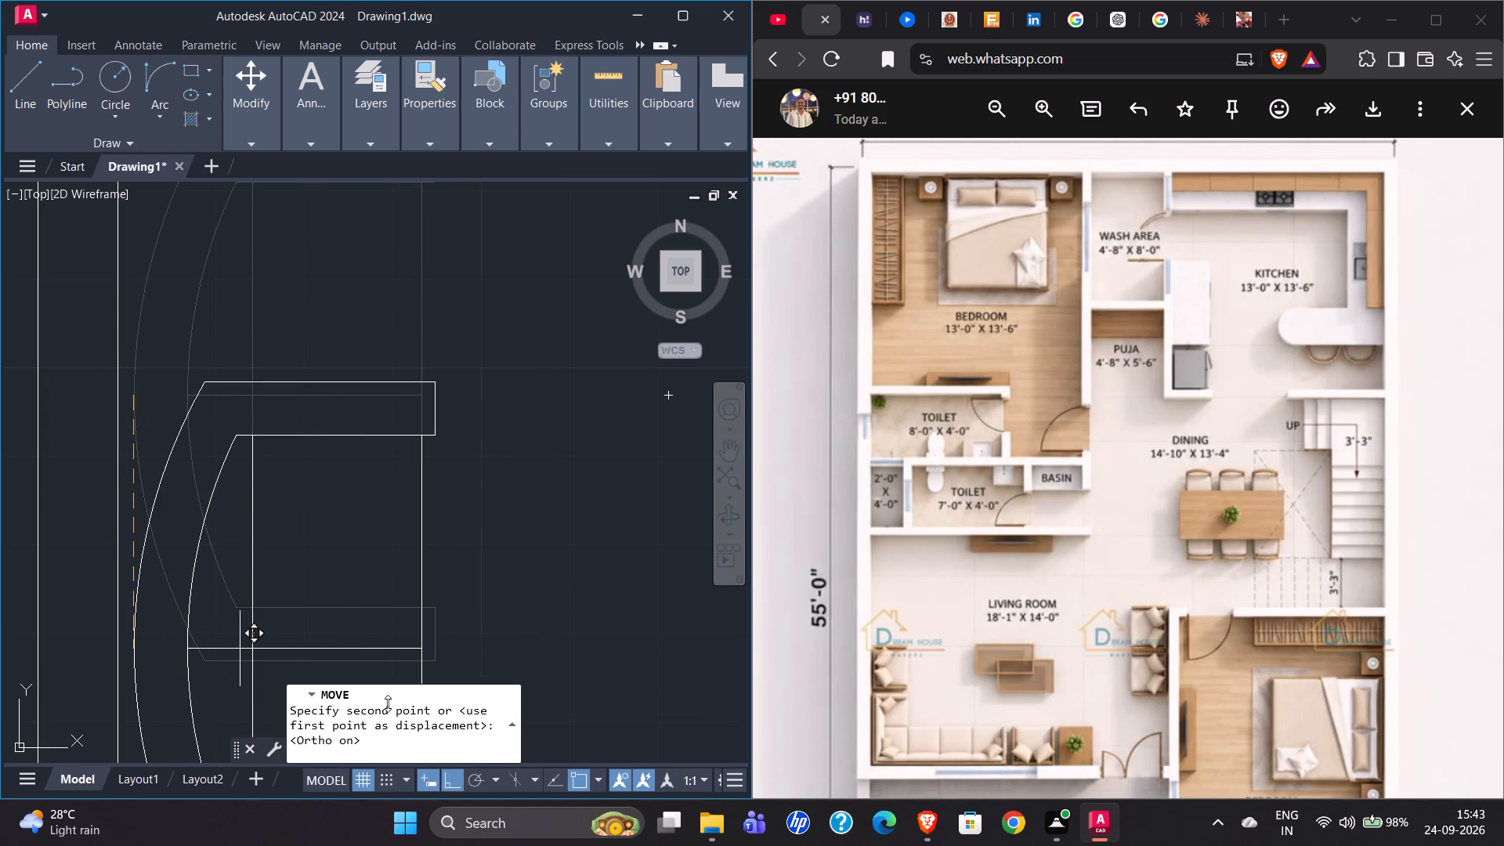
{"action": "scroll", "coordinate": [183, 352], "scroll_direction": "down", "scroll_amount": 3}
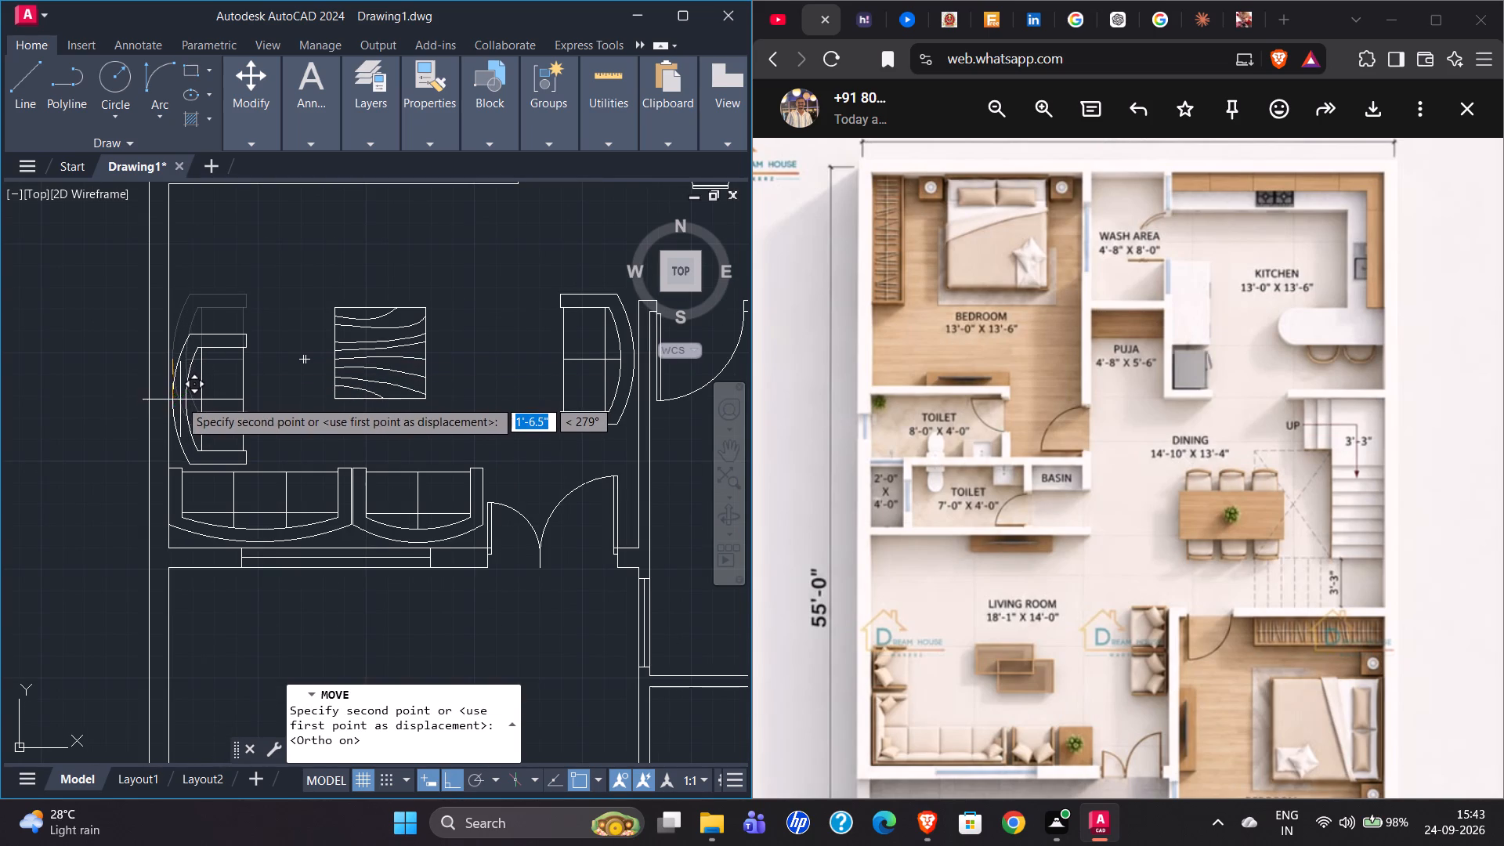
{"action": "scroll", "coordinate": [178, 403], "scroll_direction": "up", "scroll_amount": 2}
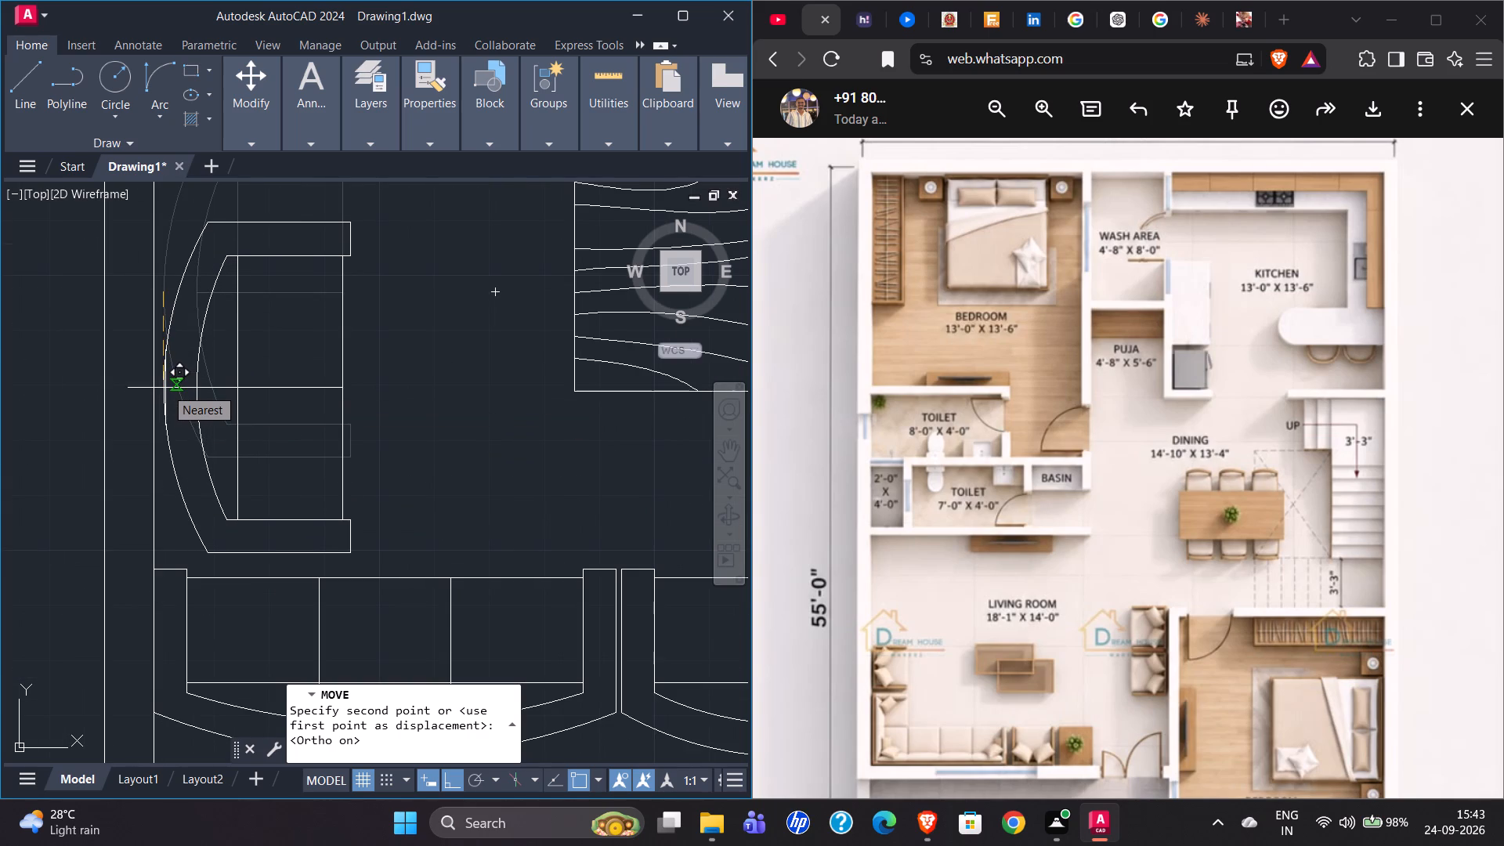
{"action": "left_click", "coordinate": [166, 345]}
{"action": "scroll", "coordinate": [152, 385], "scroll_direction": "down", "scroll_amount": 2}
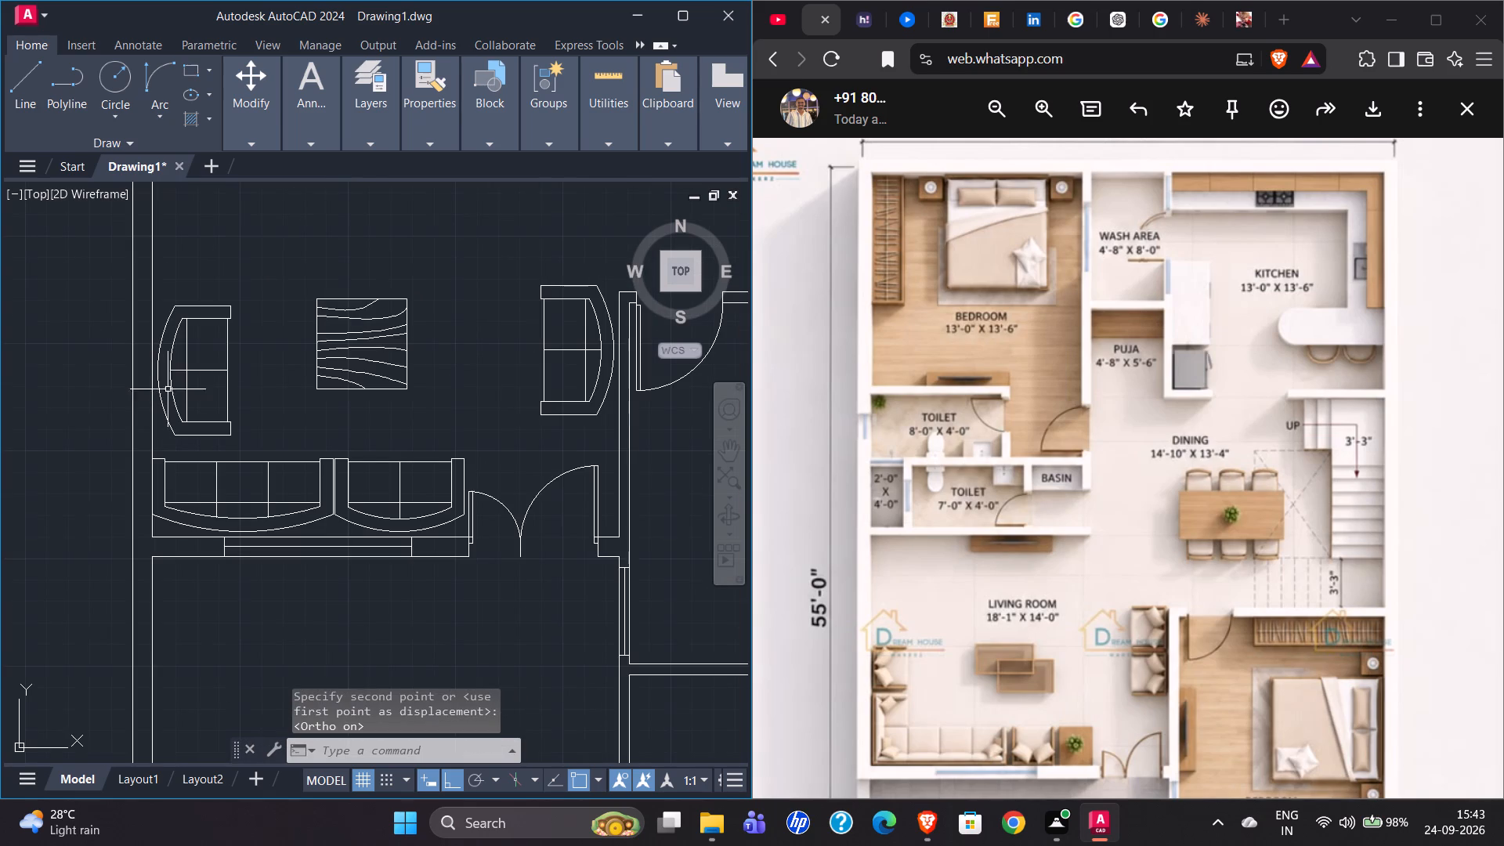
Draw a 5' x 10" rectangle as the TV unit against the living room's upper wall, above the centre table.
{"action": "scroll", "coordinate": [283, 244], "scroll_direction": "up", "scroll_amount": 2}
{"action": "scroll", "coordinate": [259, 332], "scroll_direction": "down", "scroll_amount": 5}
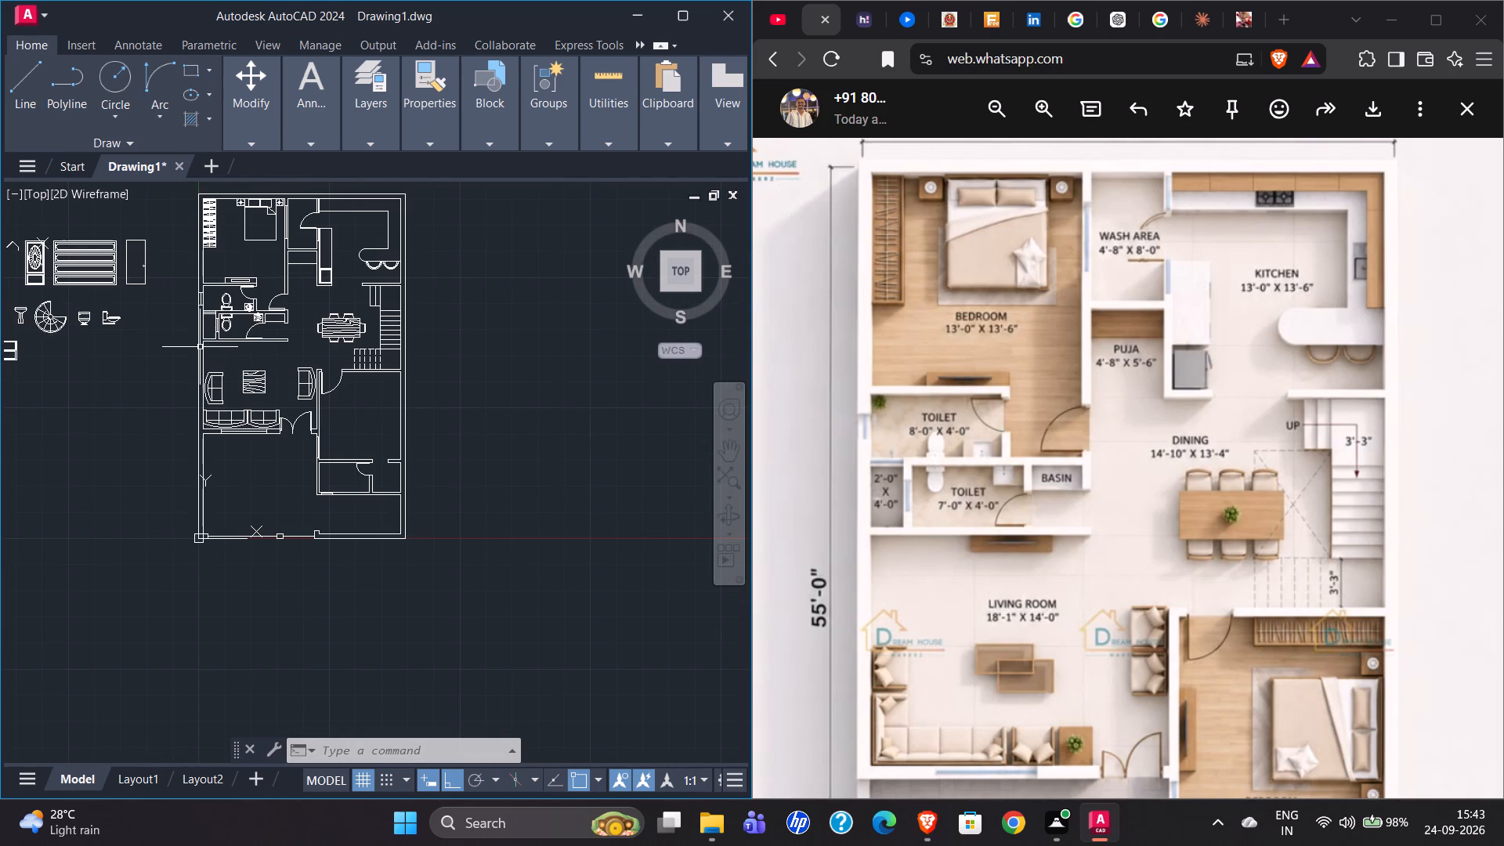
{"action": "scroll", "coordinate": [288, 352], "scroll_direction": "up", "scroll_amount": 2}
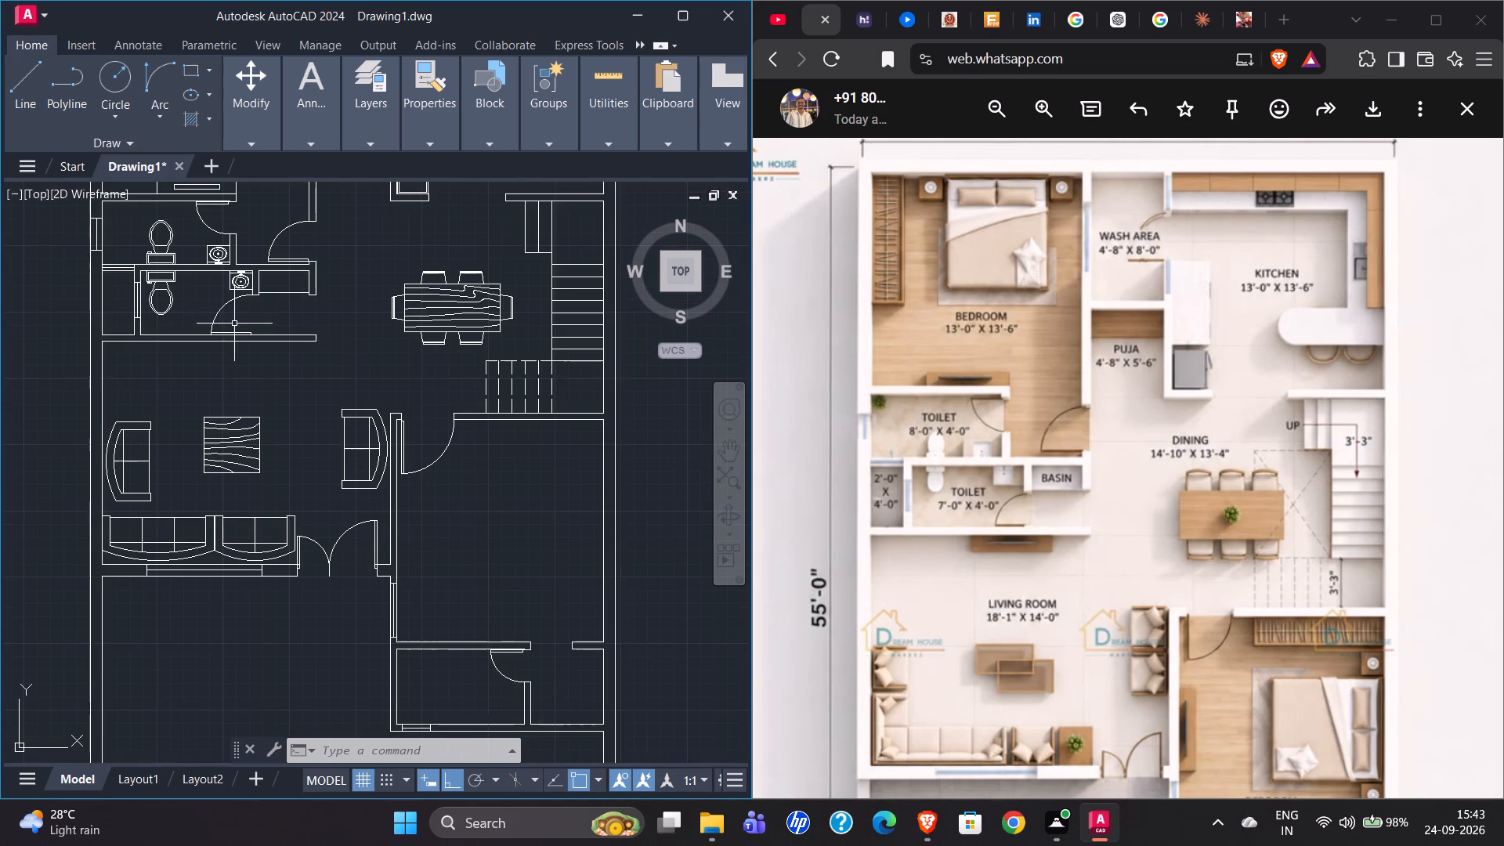
{"action": "scroll", "coordinate": [277, 311], "scroll_direction": "up", "scroll_amount": 2}
{"action": "scroll", "coordinate": [299, 340], "scroll_direction": "down", "scroll_amount": 1}
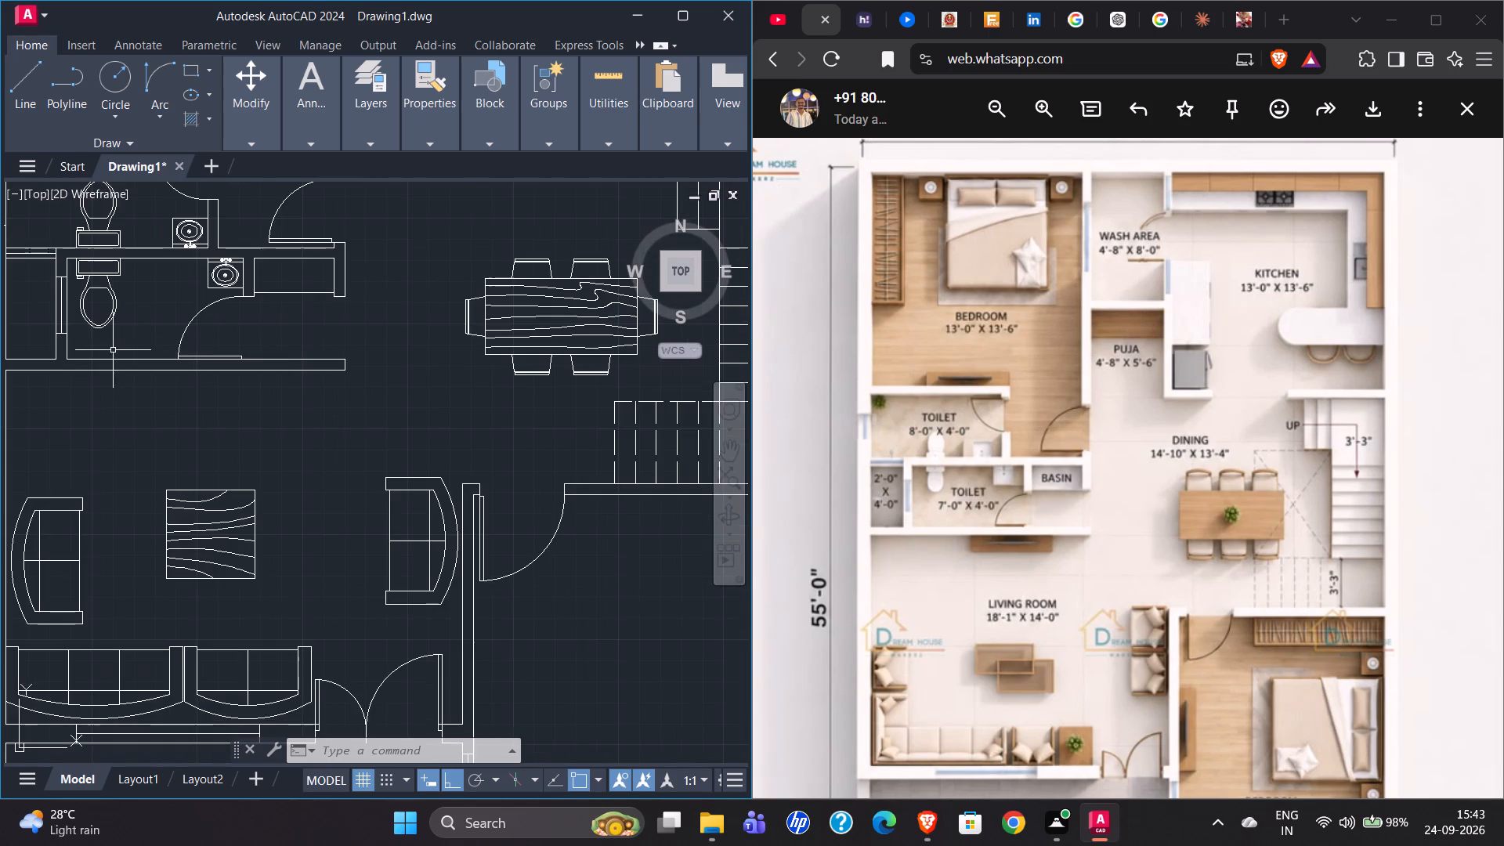
{"action": "scroll", "coordinate": [113, 349], "scroll_direction": "up", "scroll_amount": 1}
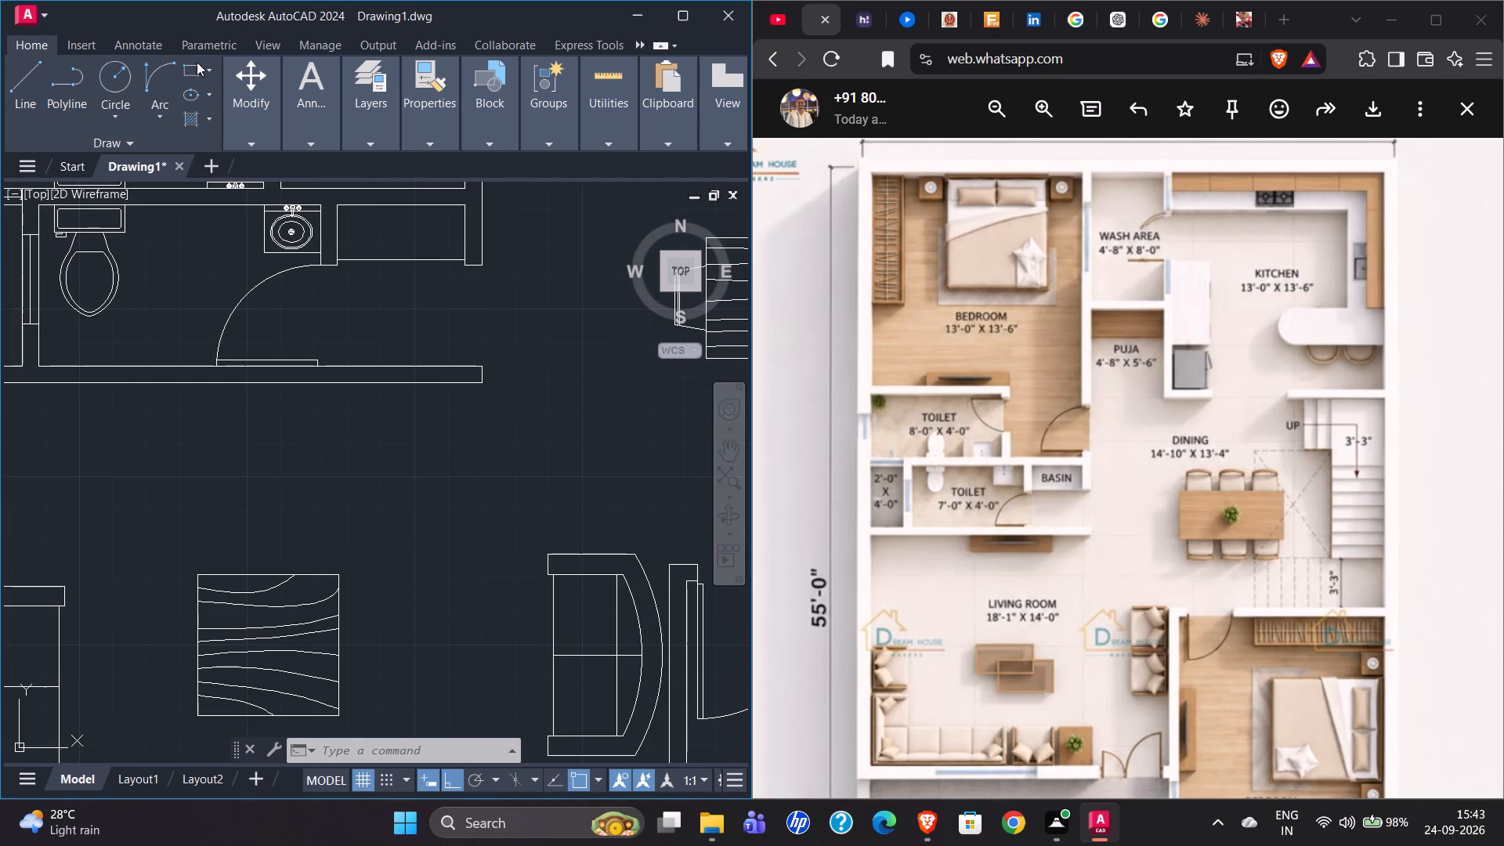
{"action": "left_click", "coordinate": [193, 64]}
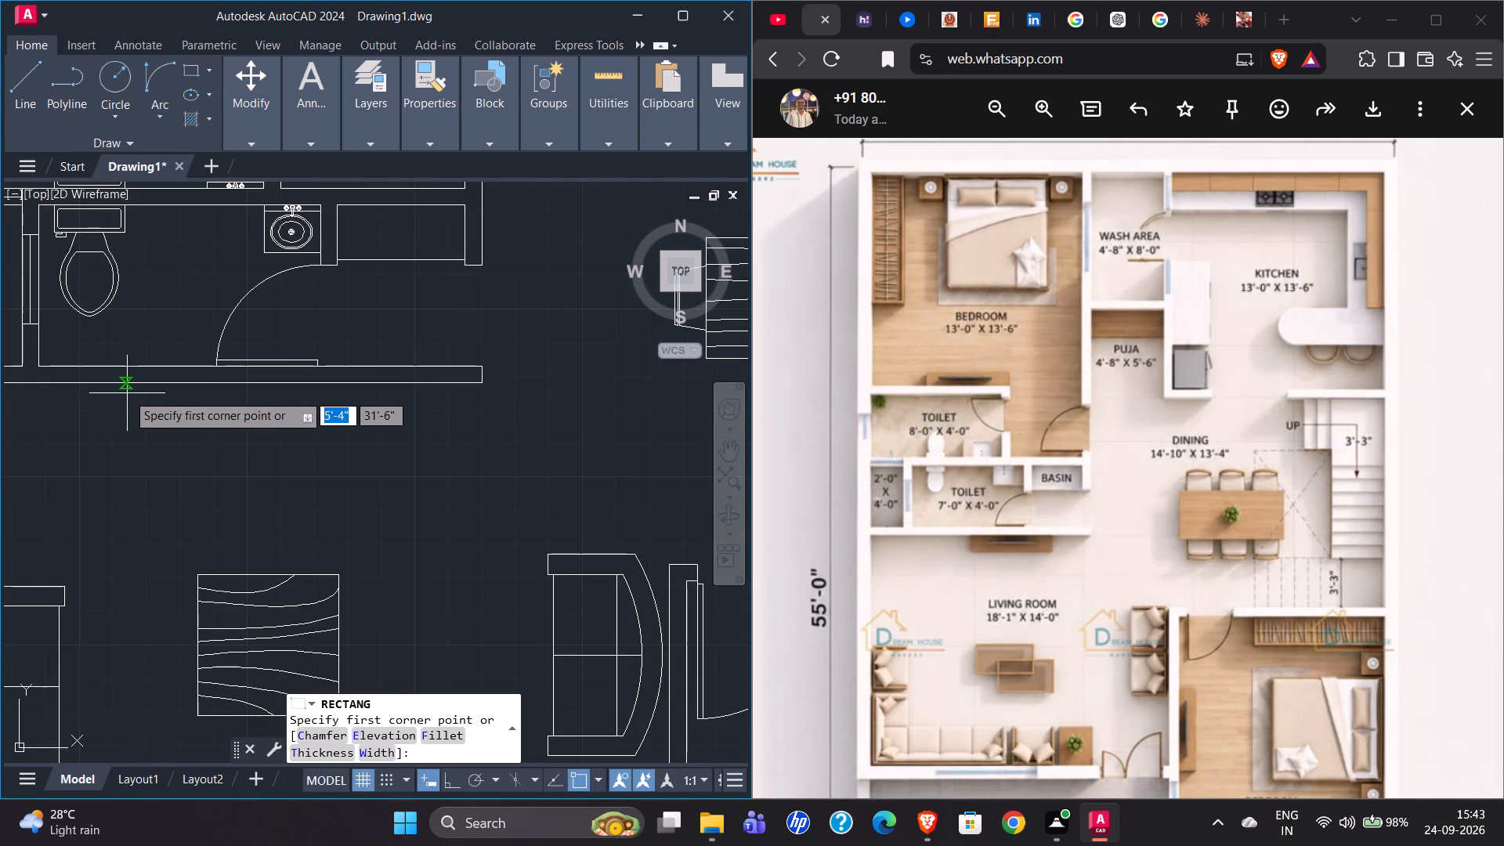
{"action": "left_click", "coordinate": [147, 385]}
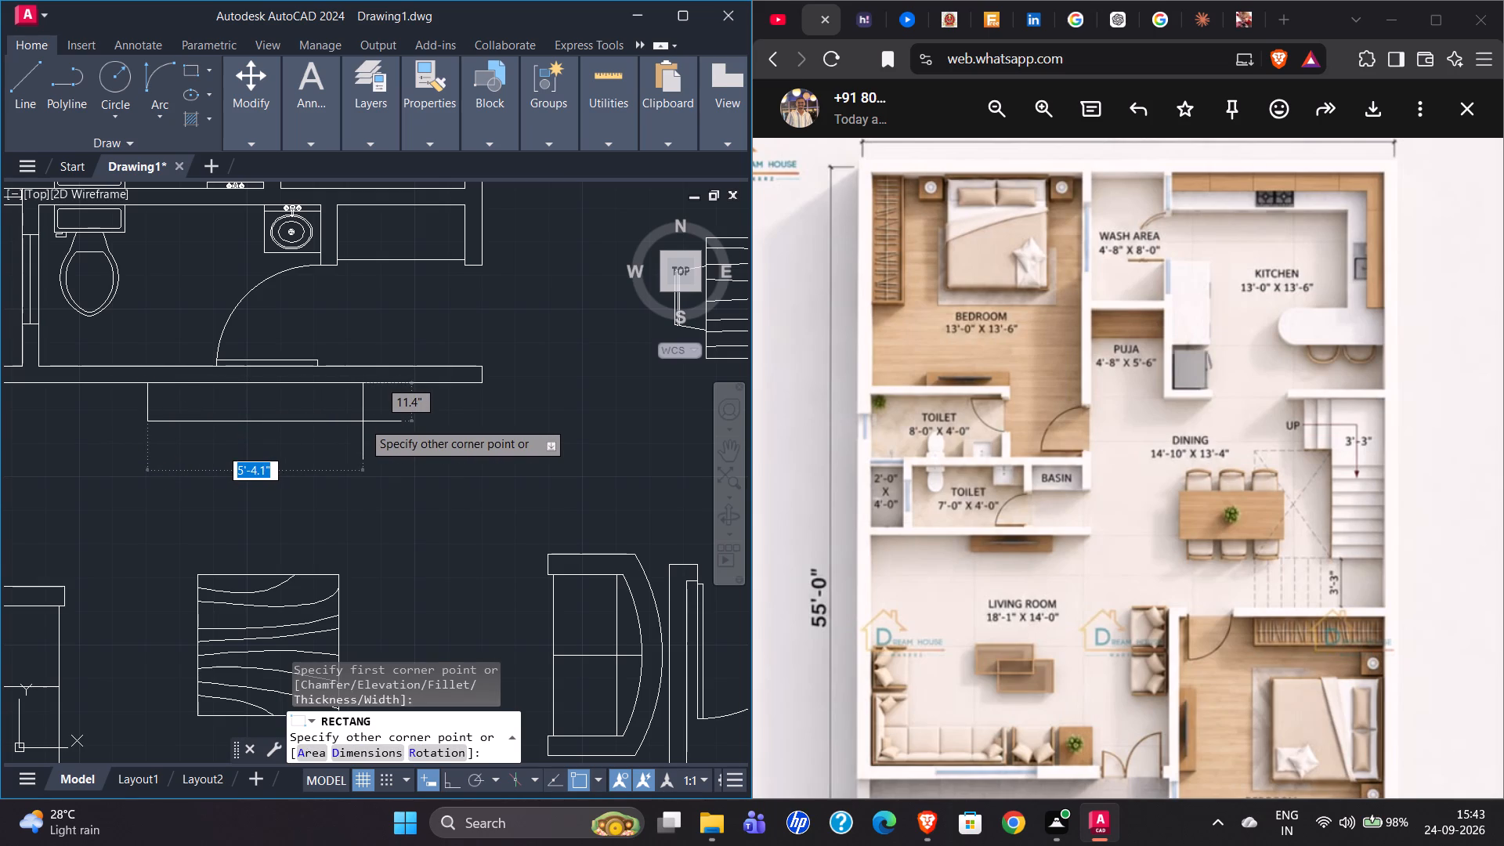
{"action": "type", "text": "5'"}
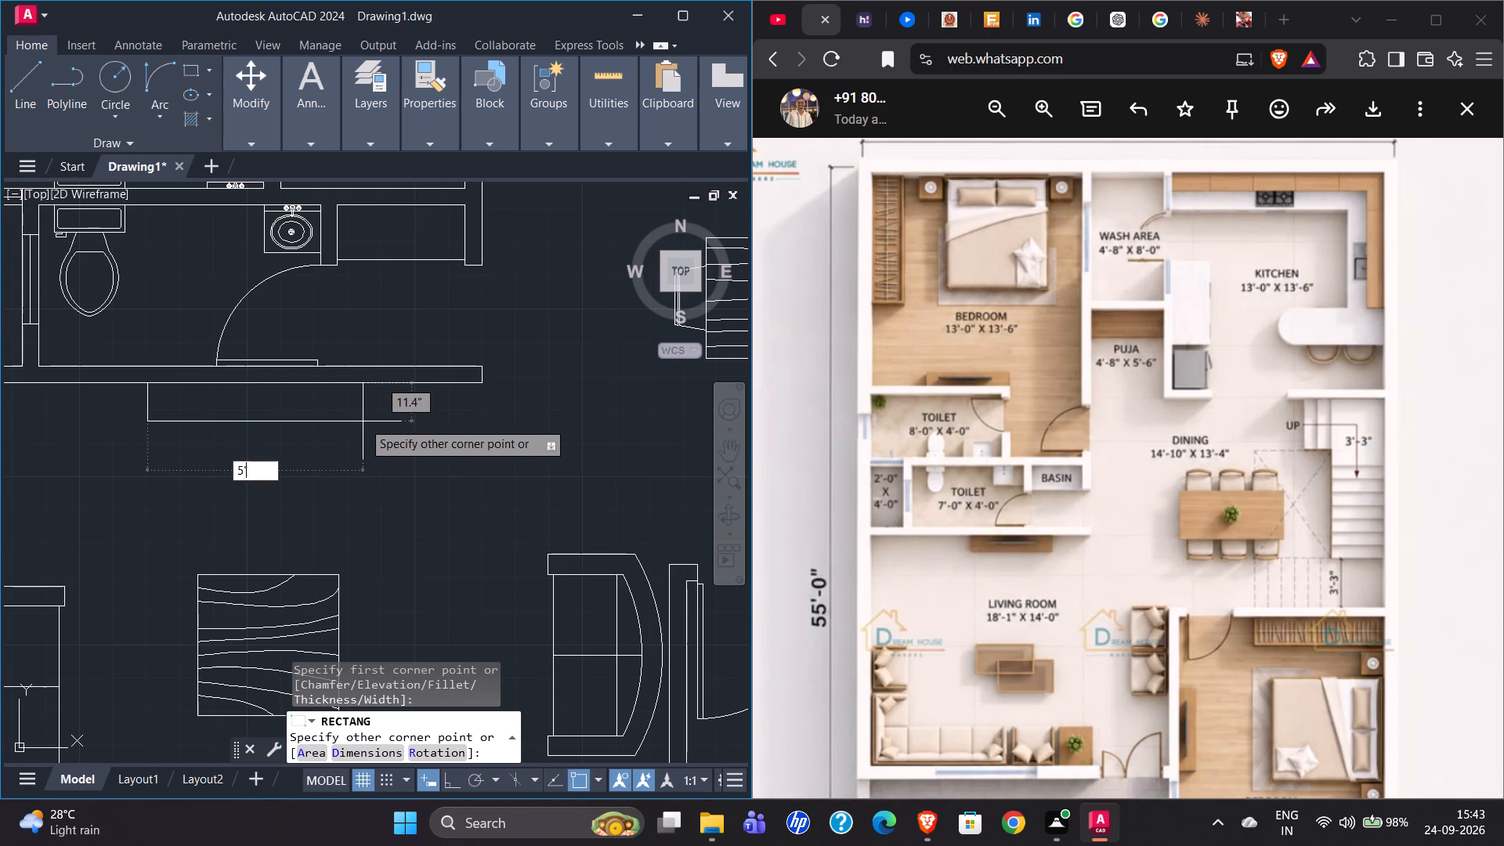
{"action": "key", "text": "Tab"}
{"action": "type", "text": "10\""}
{"action": "key", "text": "Return"}
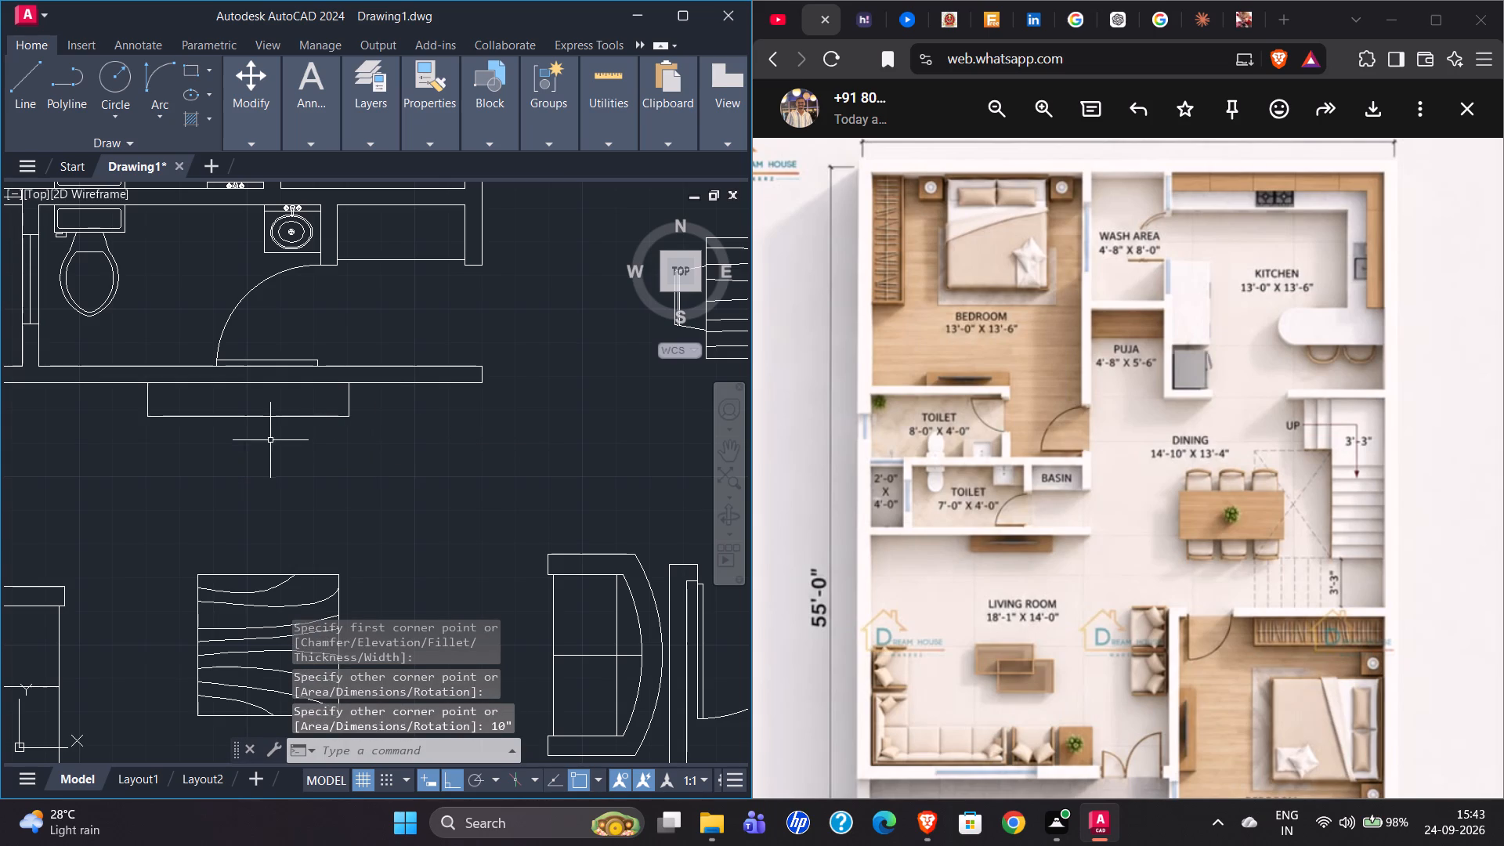
Draw a 3' x 3" rectangle for the television inside the TV unit, just below the wall line.
{"action": "left_click", "coordinate": [190, 73]}
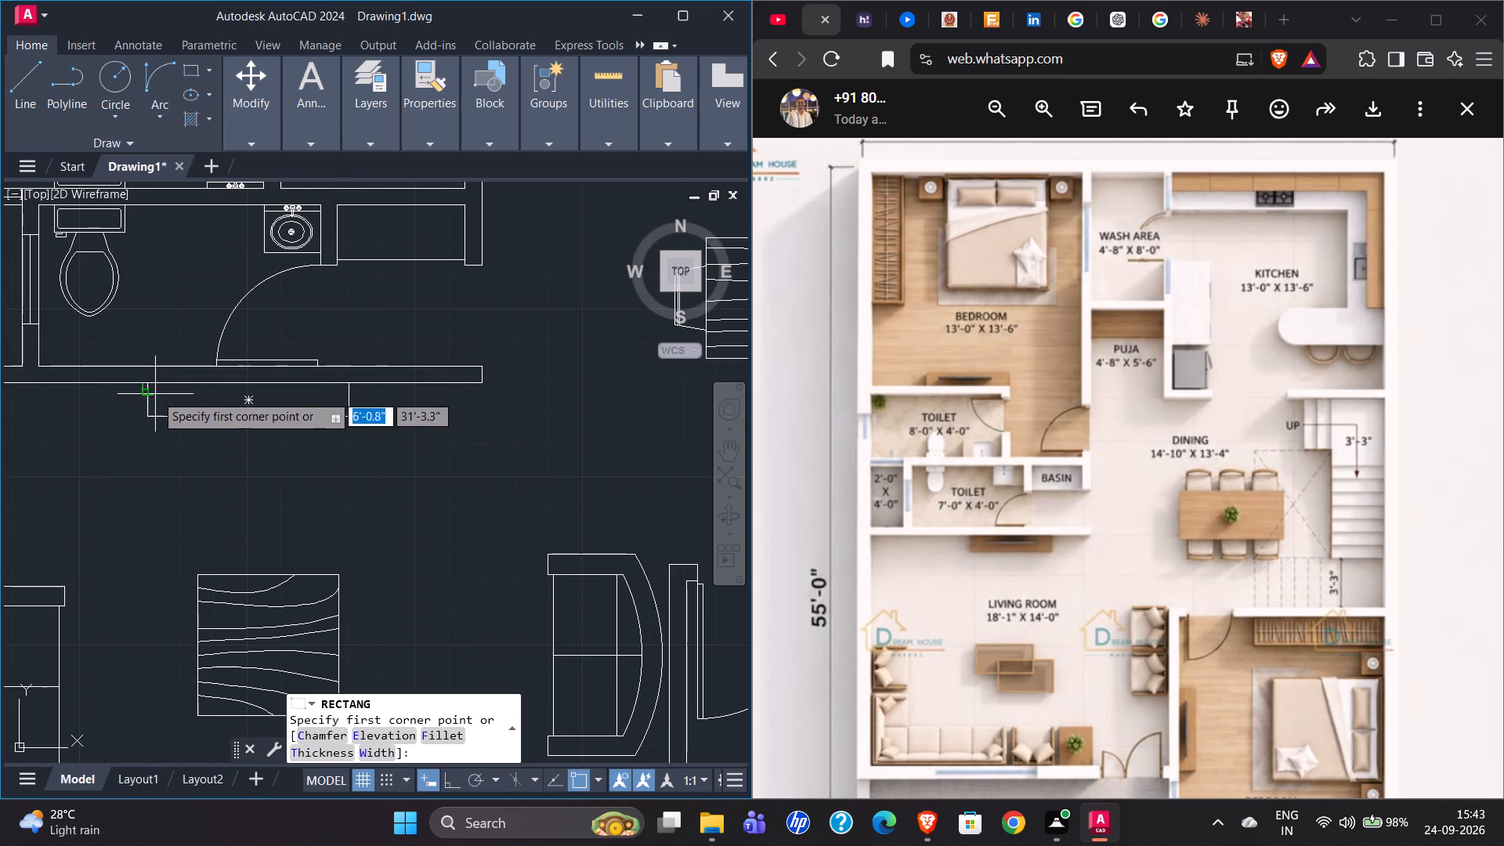
{"action": "scroll", "coordinate": [190, 394], "scroll_direction": "up", "scroll_amount": 2}
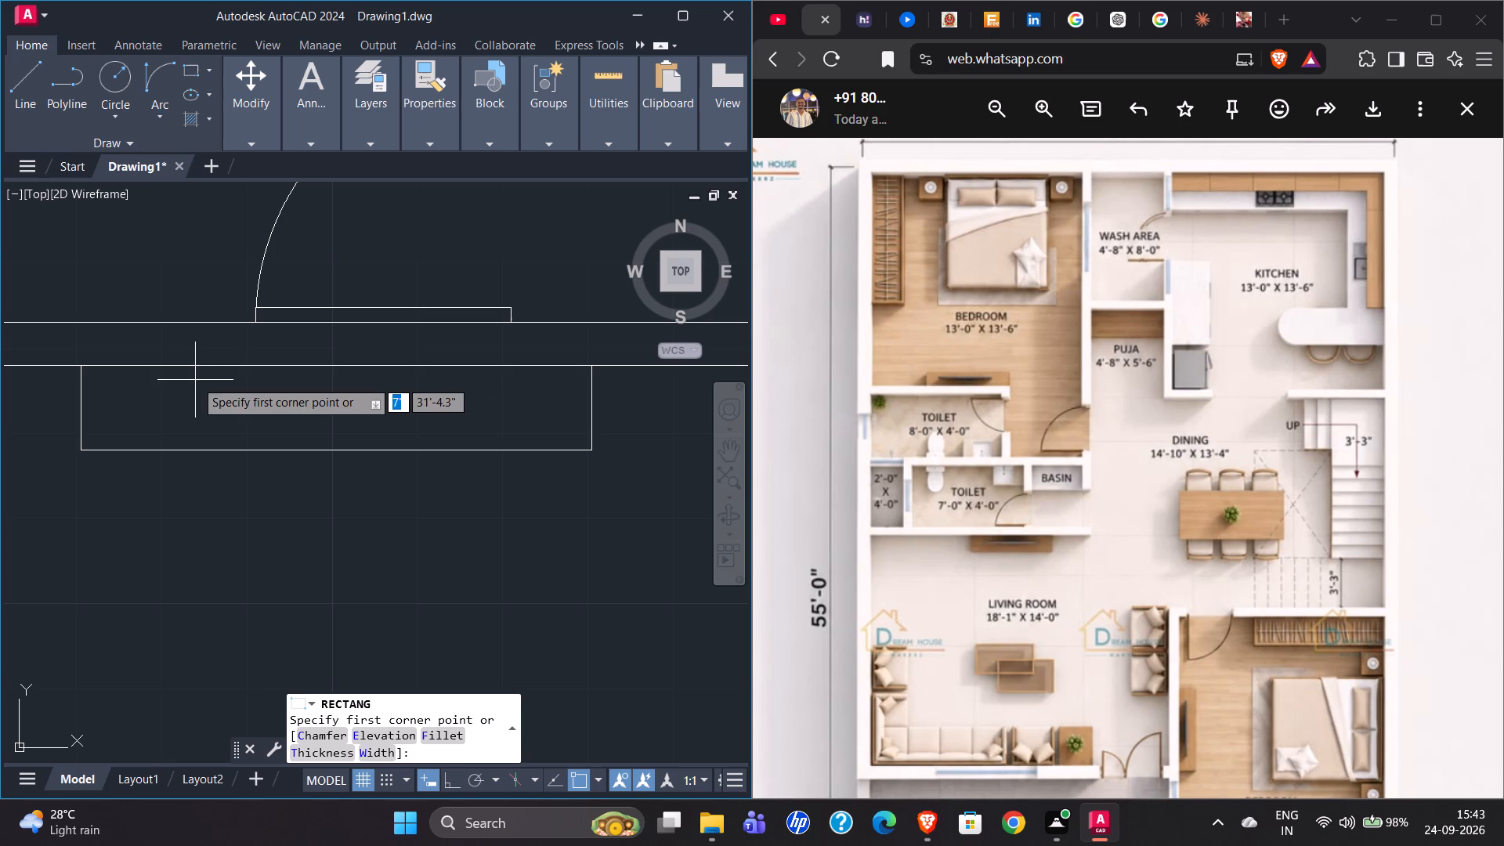
{"action": "left_click", "coordinate": [195, 380]}
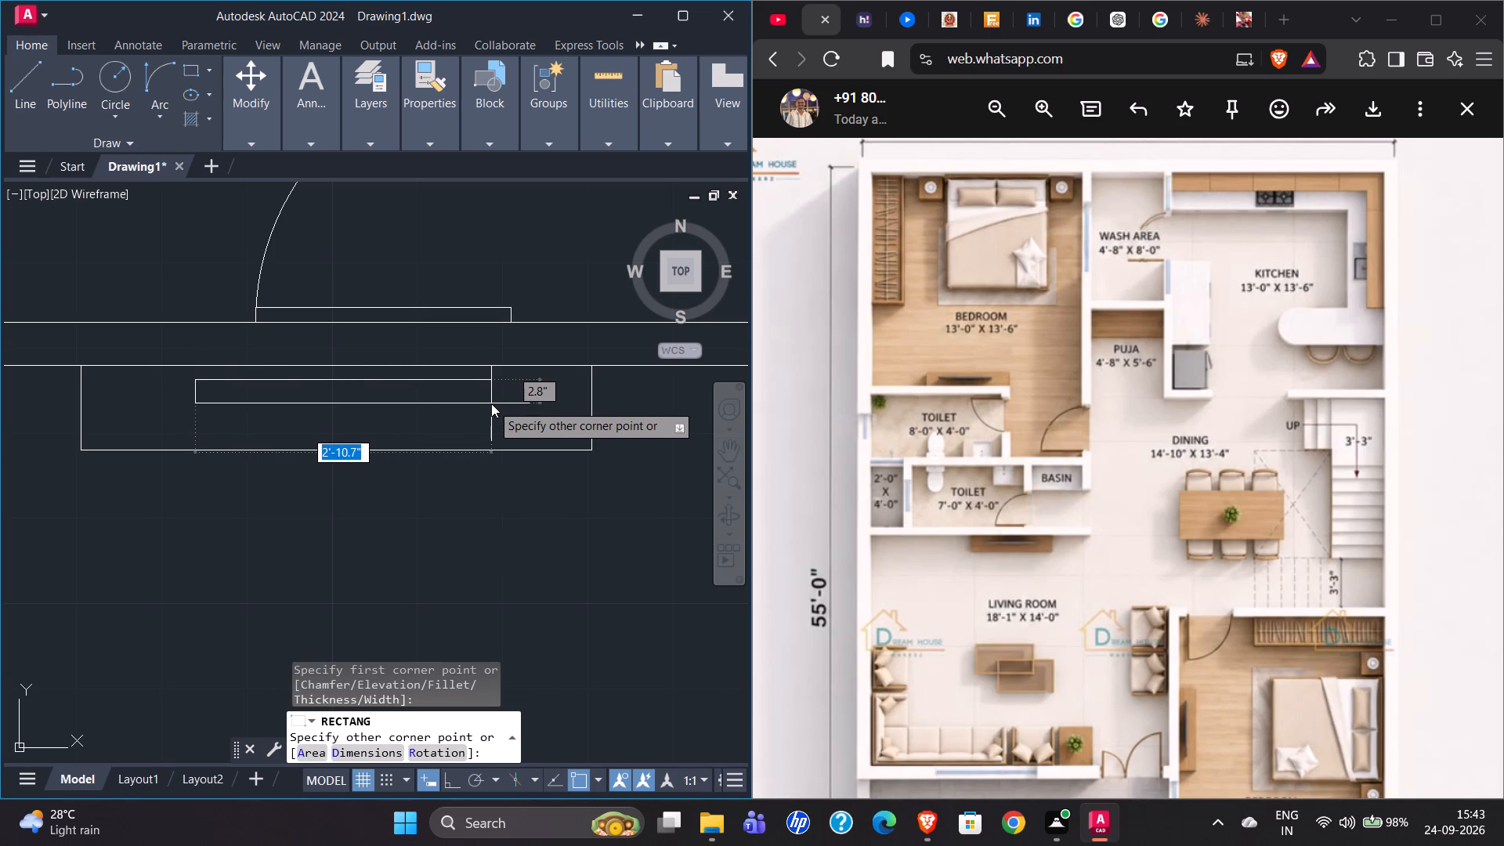
{"action": "type", "text": "3'"}
{"action": "key", "text": "Tab"}
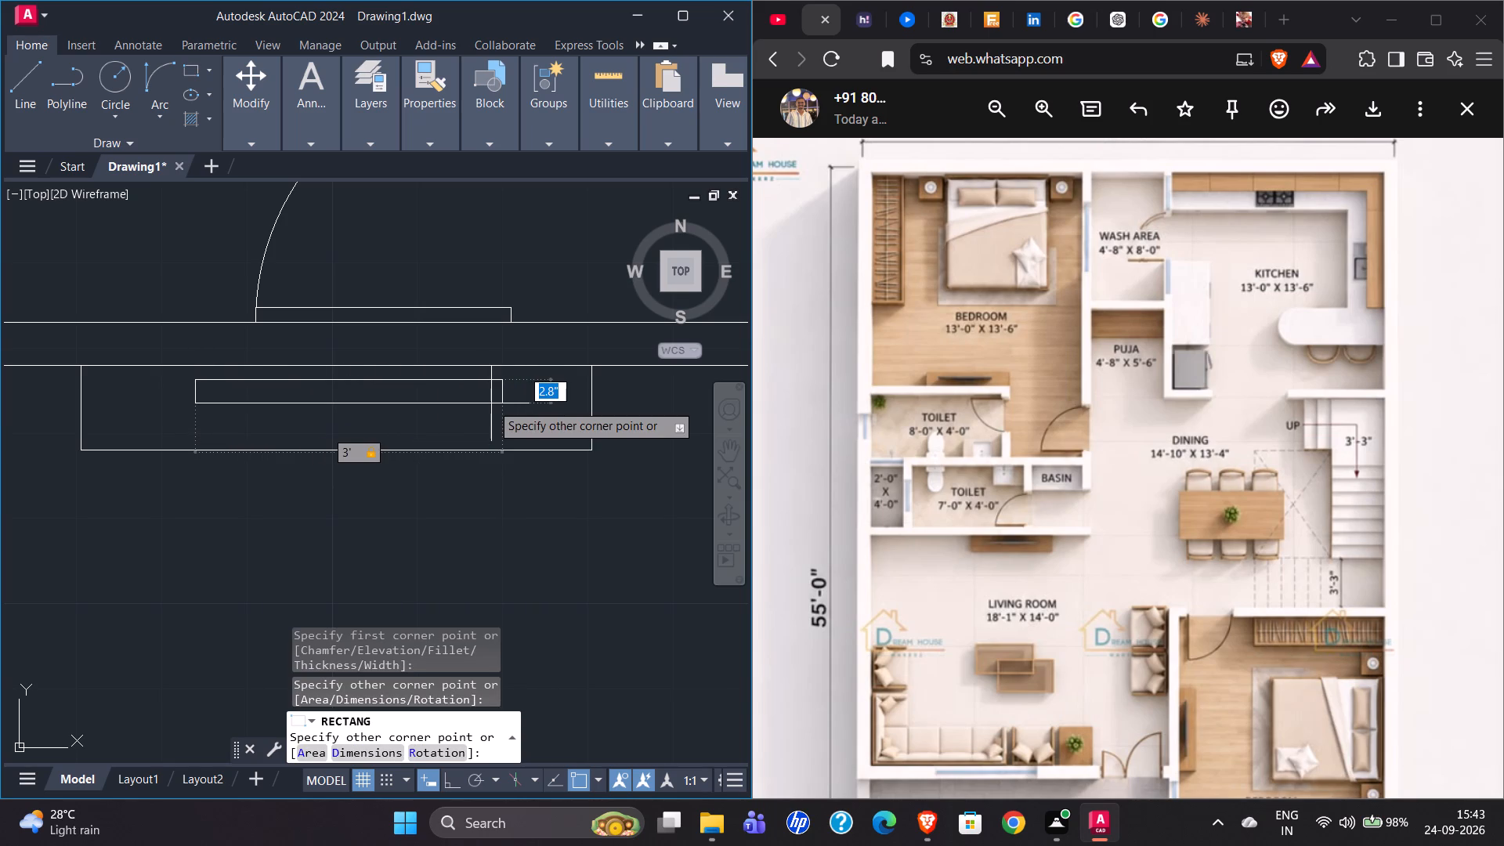
{"action": "type", "text": "3\""}
{"action": "key", "text": "Return"}
{"action": "scroll", "coordinate": [272, 448], "scroll_direction": "down", "scroll_amount": 2}
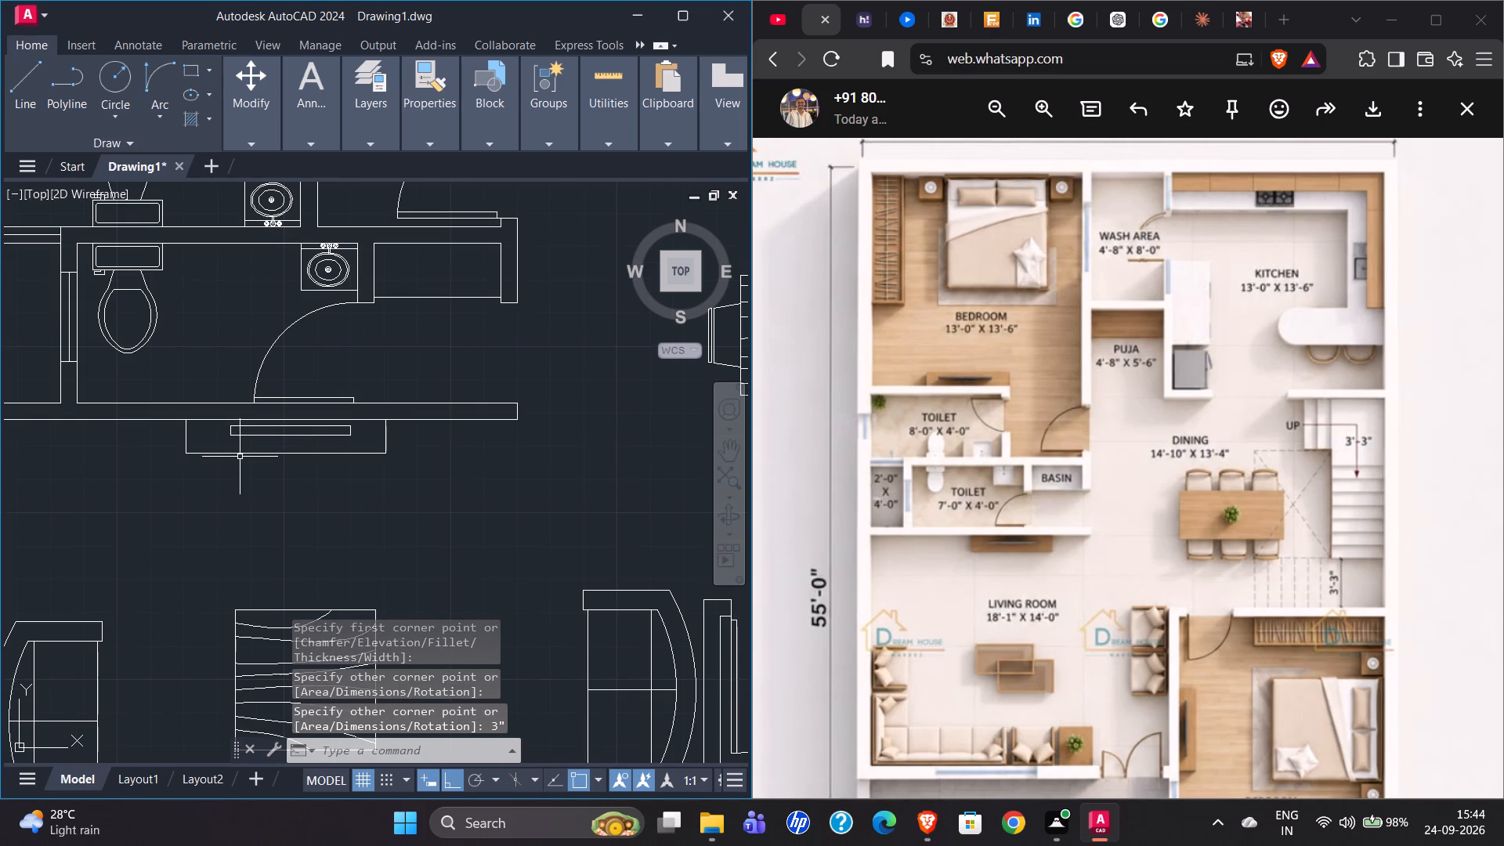
Copy the 8'-0" x 4'-0" toilet's WC and basin into the 8'-0" x 4'-9" toilet, basin corner at its lower-right corner, with Ortho off.
{"action": "scroll", "coordinate": [121, 486], "scroll_direction": "down", "scroll_amount": 1}
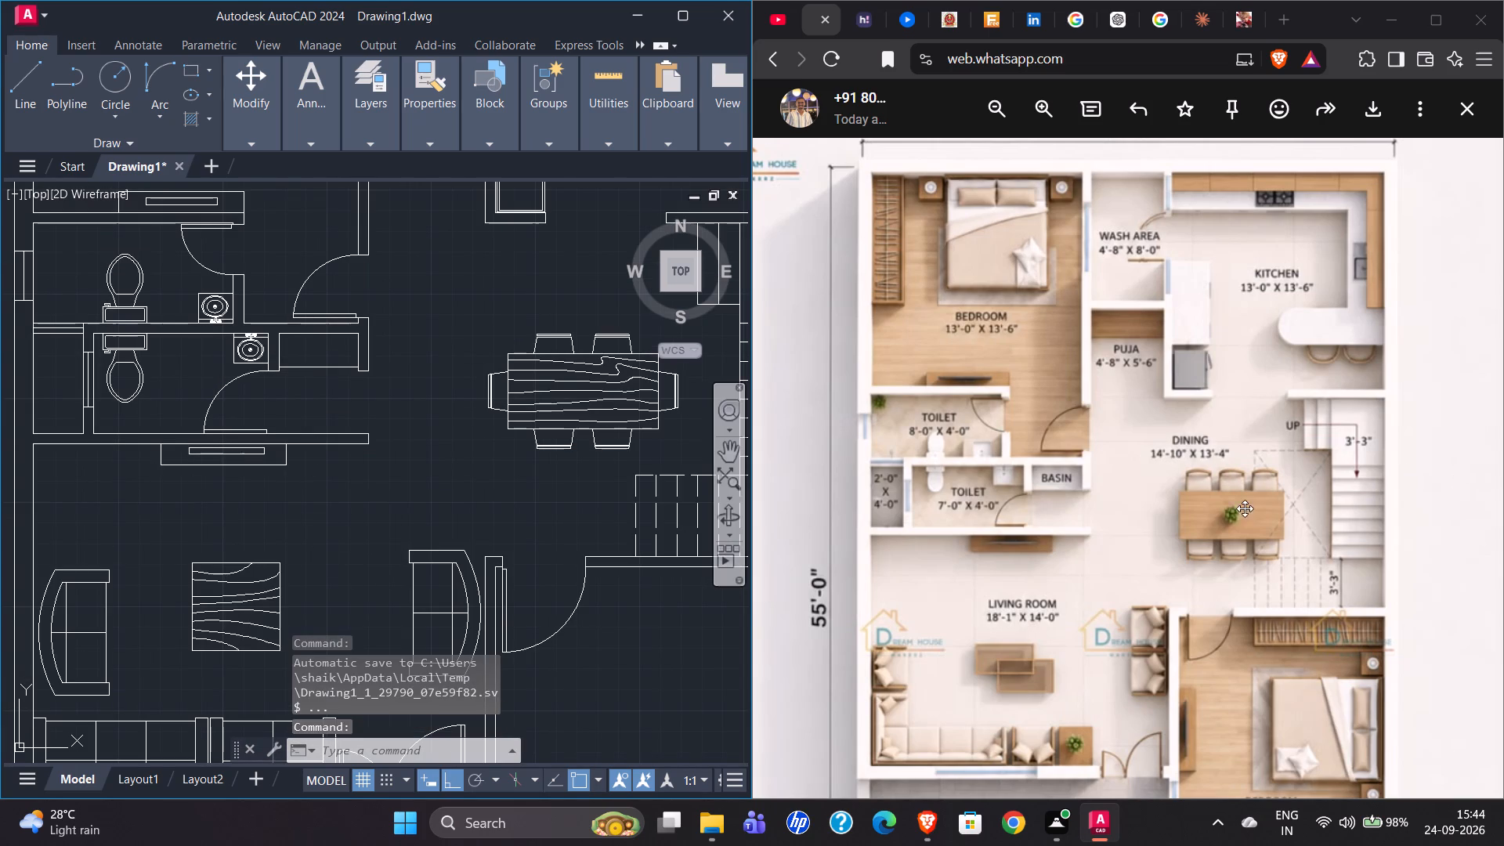
{"action": "scroll", "coordinate": [1191, 509], "scroll_direction": "down", "scroll_amount": 4}
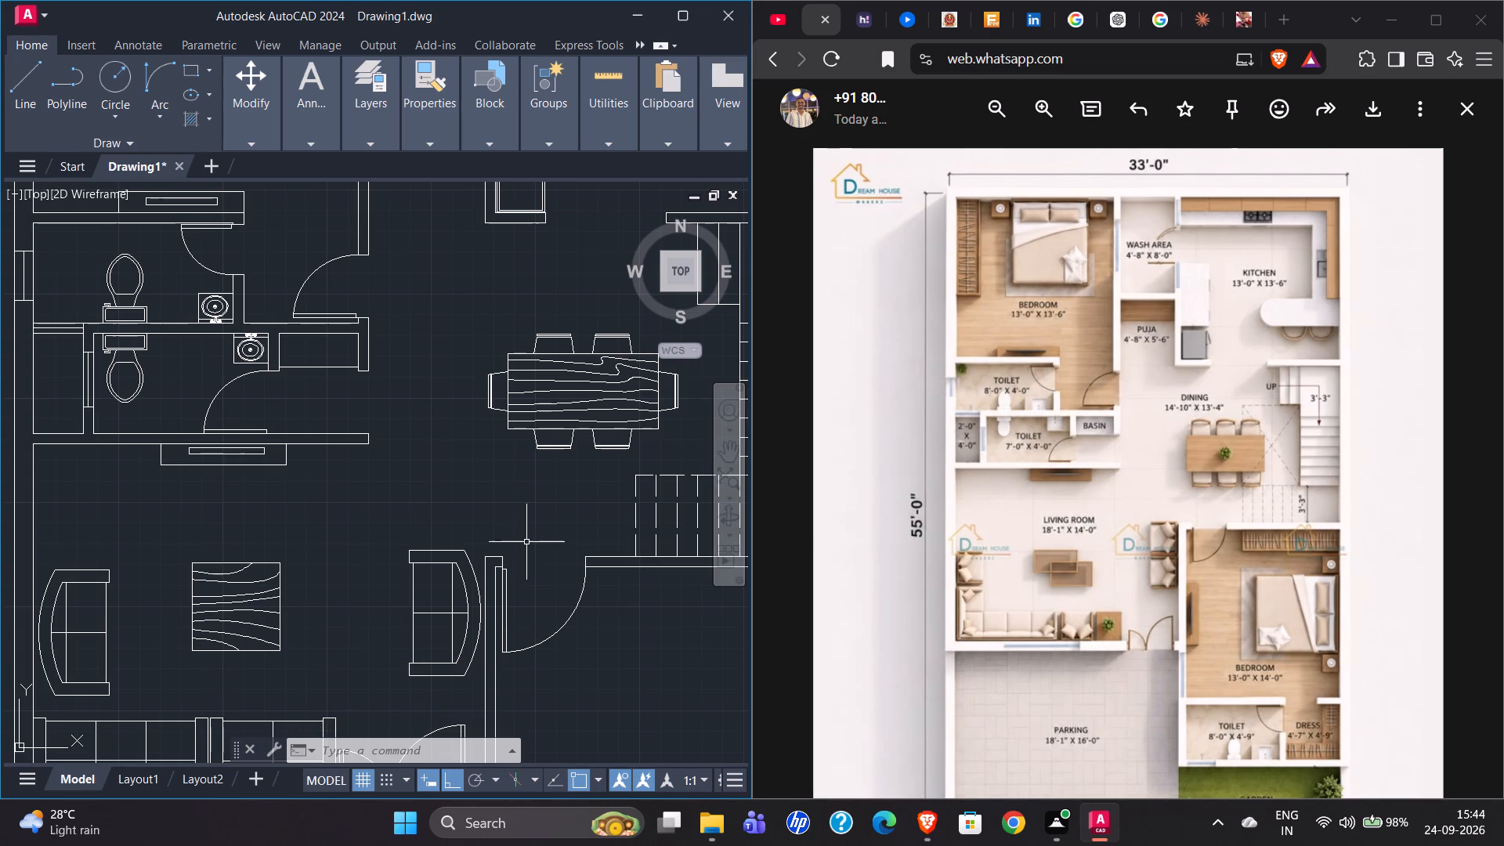
{"action": "scroll", "coordinate": [418, 450], "scroll_direction": "down", "scroll_amount": 3}
{"action": "scroll", "coordinate": [465, 551], "scroll_direction": "up", "scroll_amount": 2}
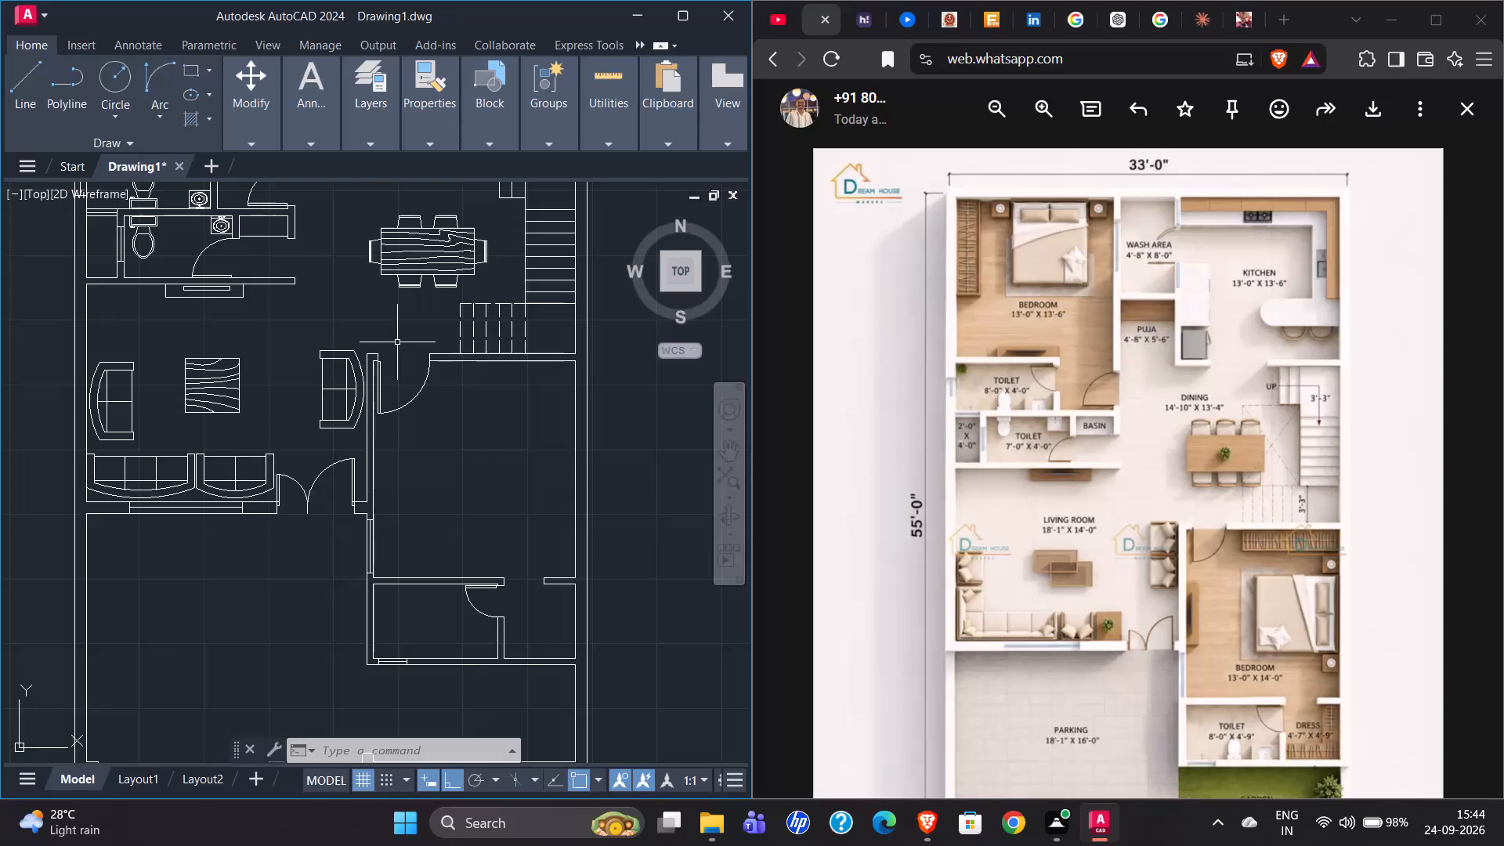
{"action": "scroll", "coordinate": [401, 356], "scroll_direction": "down", "scroll_amount": 1}
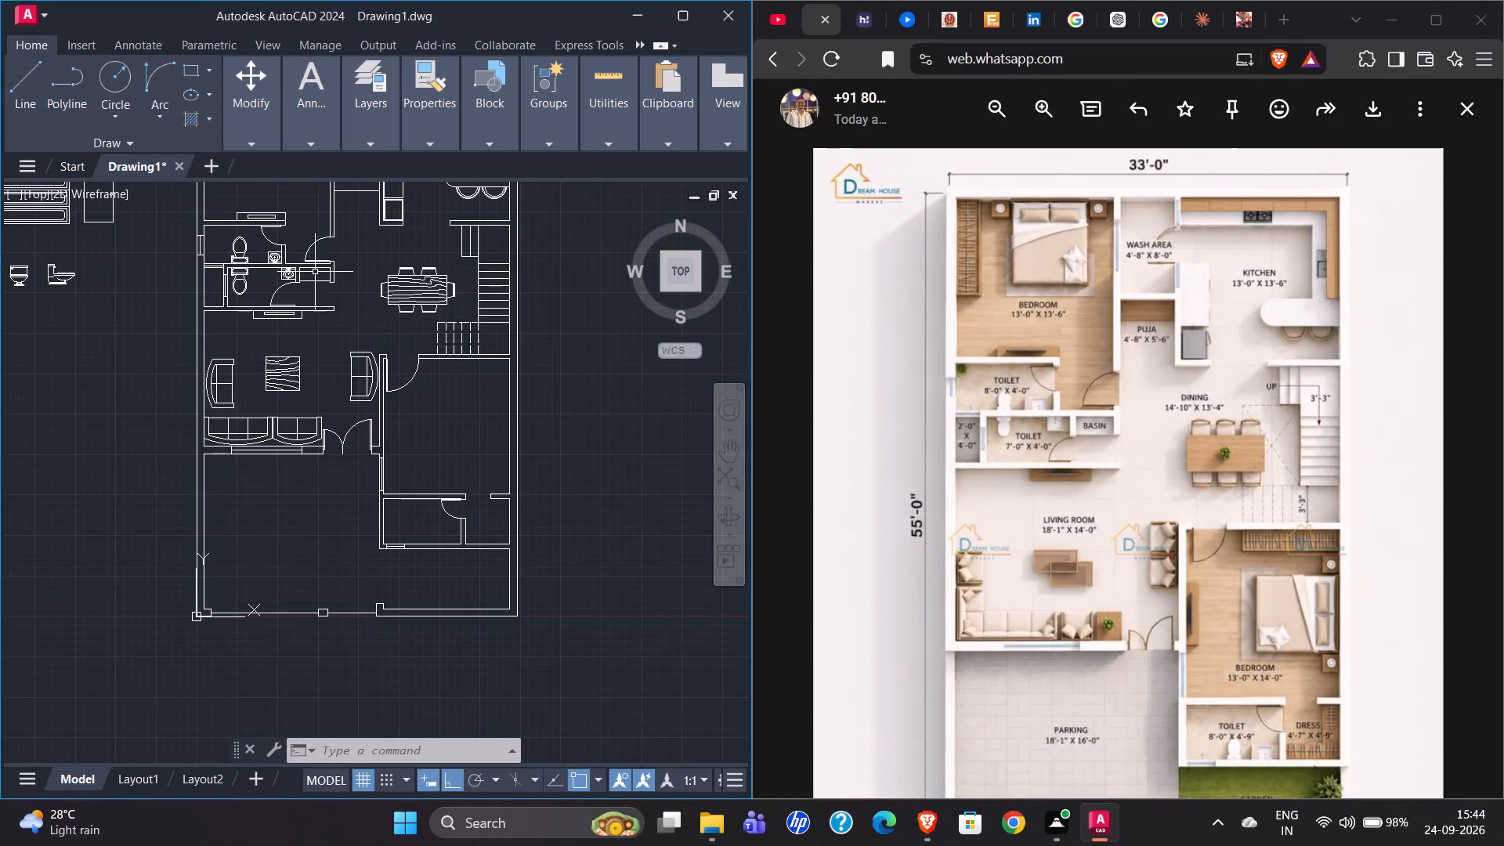
{"action": "scroll", "coordinate": [287, 264], "scroll_direction": "up", "scroll_amount": 5}
{"action": "scroll", "coordinate": [295, 303], "scroll_direction": "down", "scroll_amount": 2}
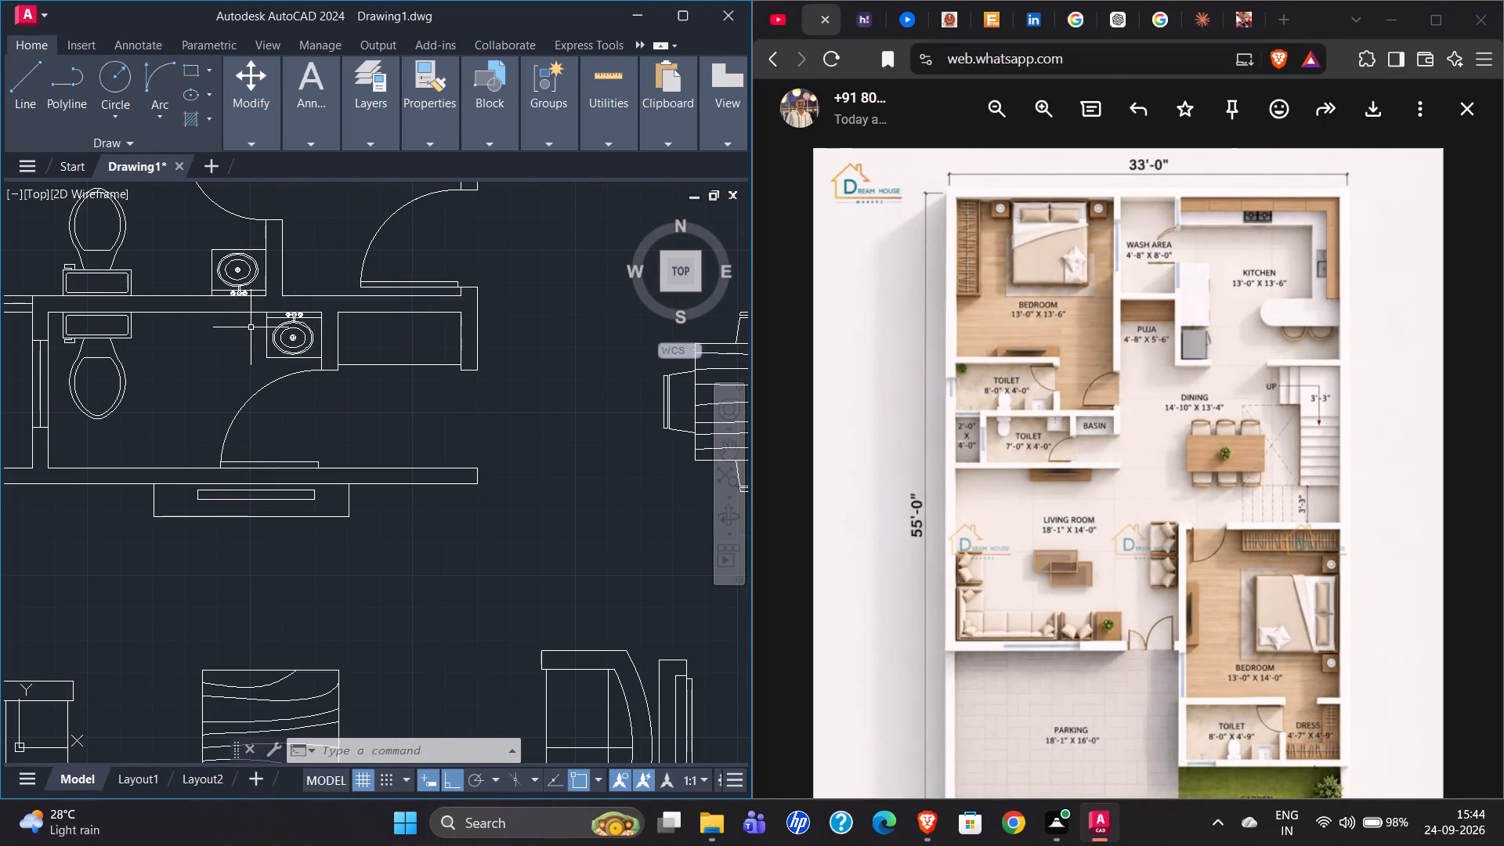
{"action": "left_click", "coordinate": [127, 269]}
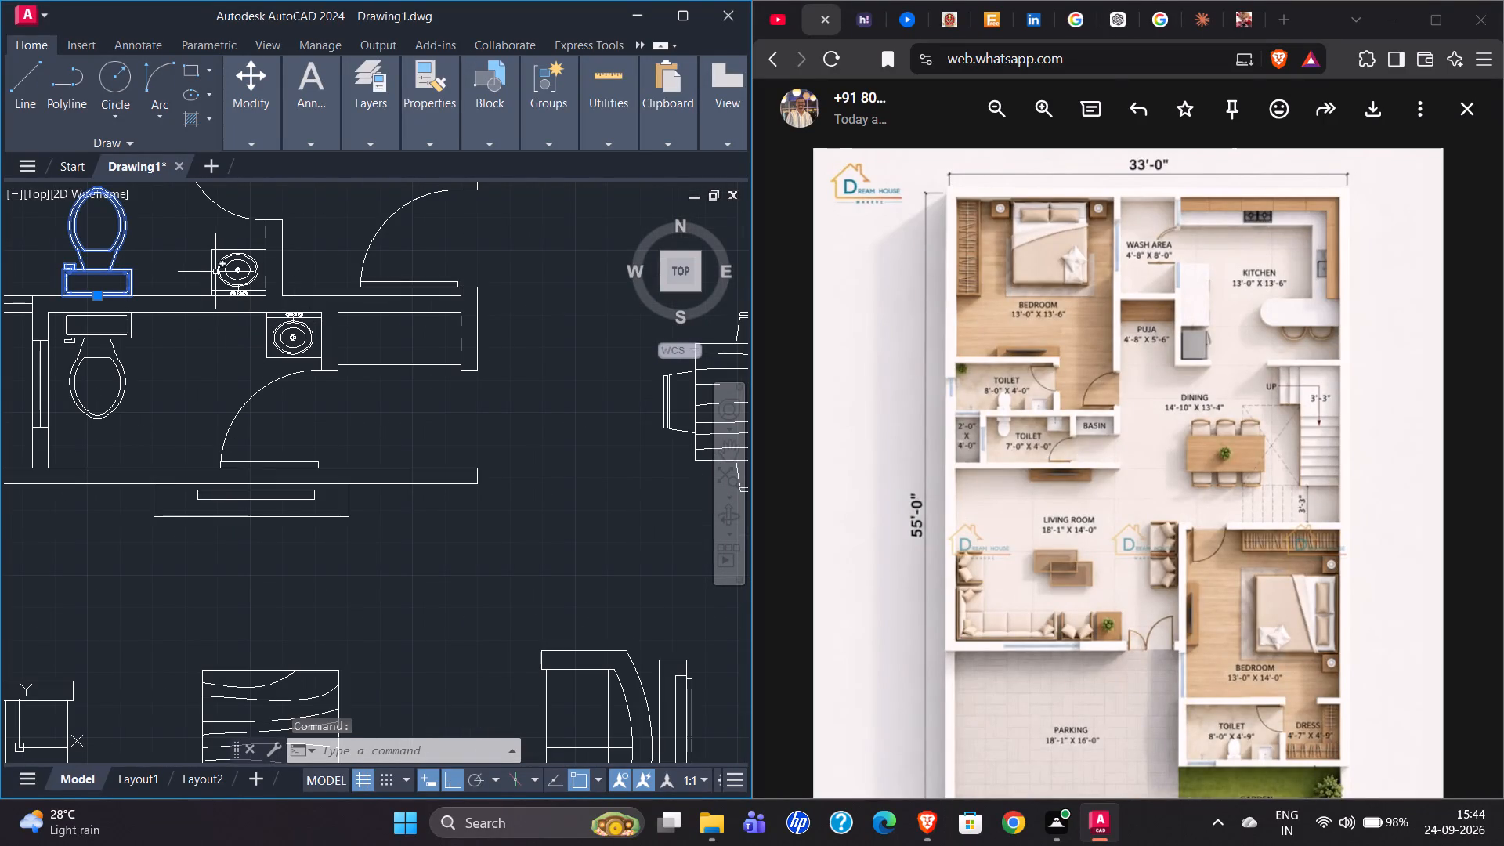
{"action": "left_click", "coordinate": [215, 272]}
{"action": "key", "text": "m"}
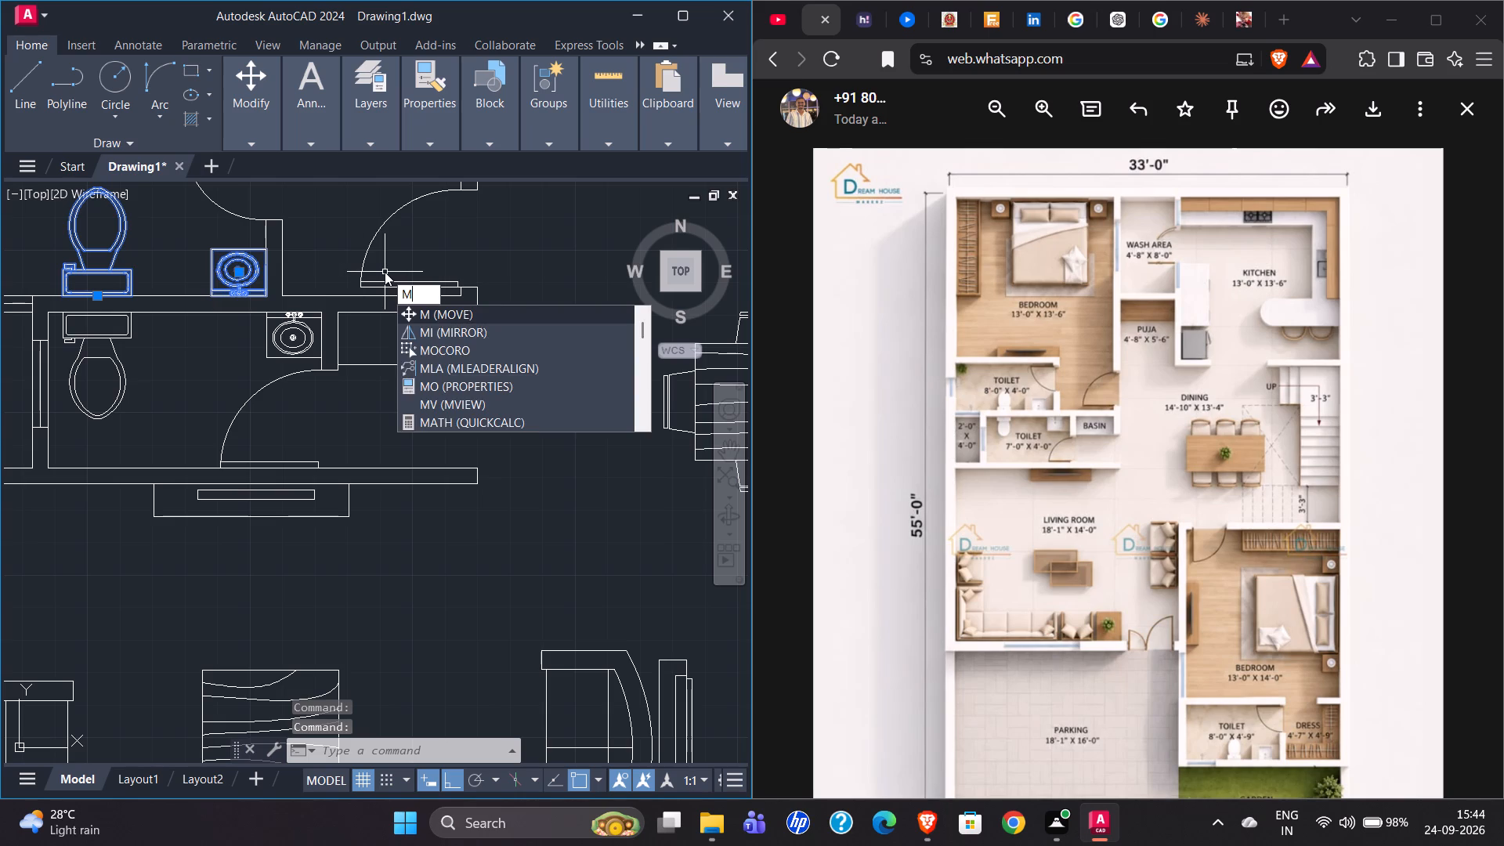
{"action": "key", "text": "BackSpace"}
{"action": "type", "text": "CO"}
{"action": "key", "text": "Return"}
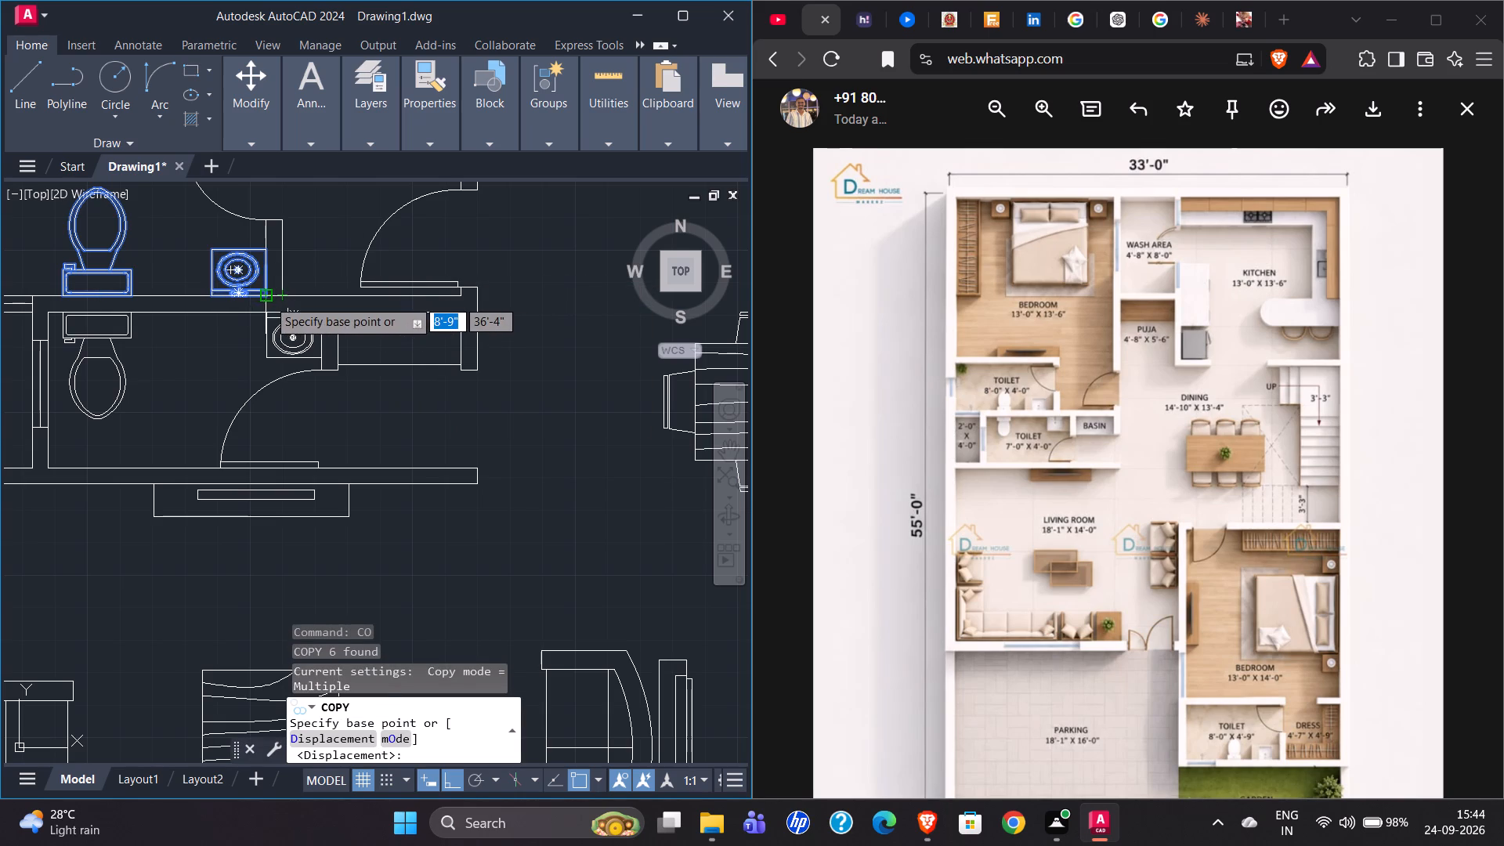
{"action": "scroll", "coordinate": [268, 299], "scroll_direction": "up", "scroll_amount": 5}
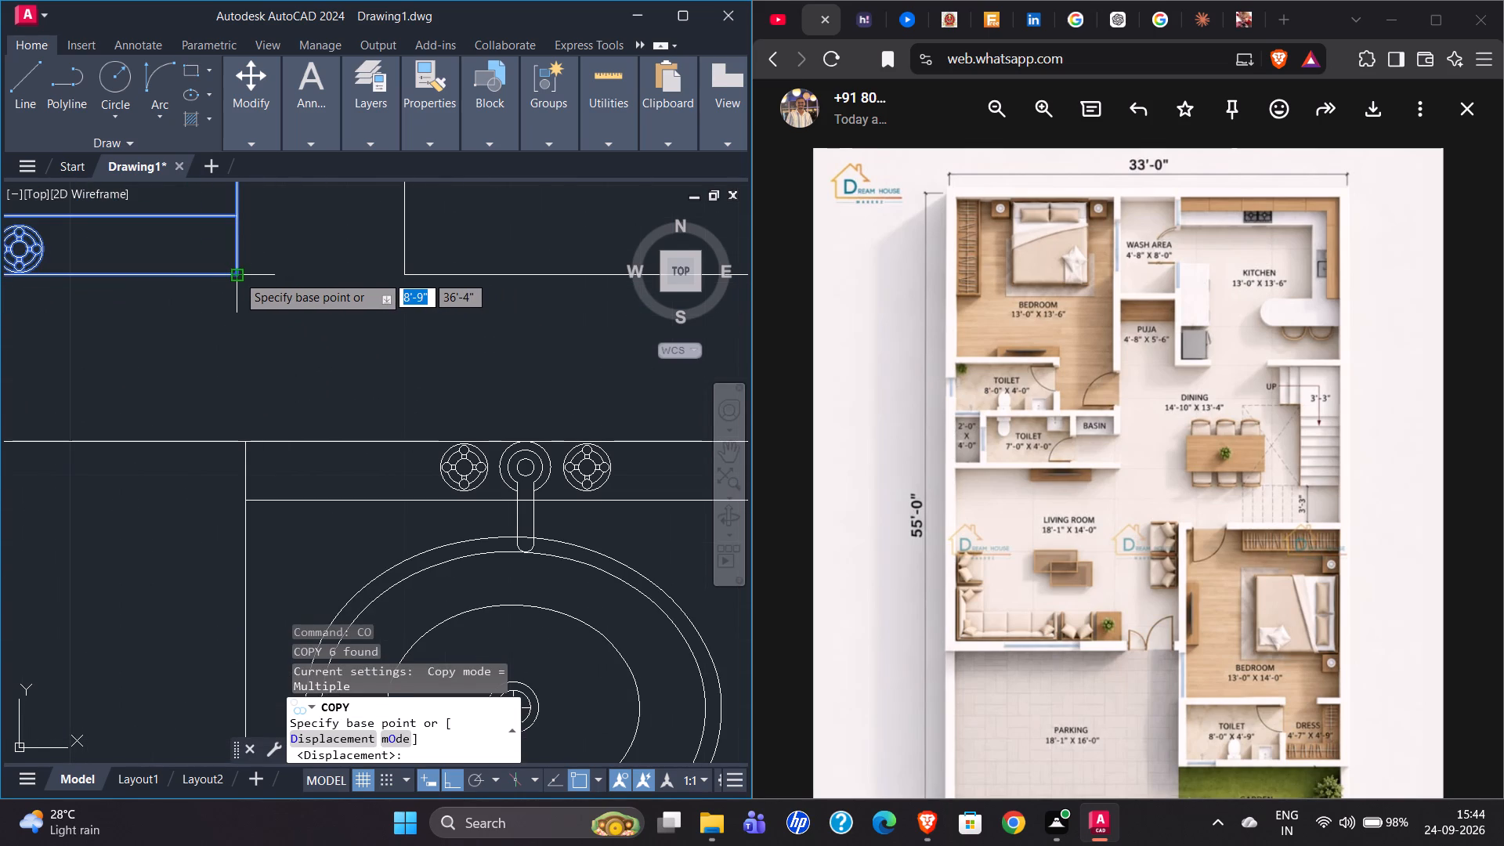
{"action": "left_click", "coordinate": [237, 275]}
{"action": "scroll", "coordinate": [249, 245], "scroll_direction": "down", "scroll_amount": 7}
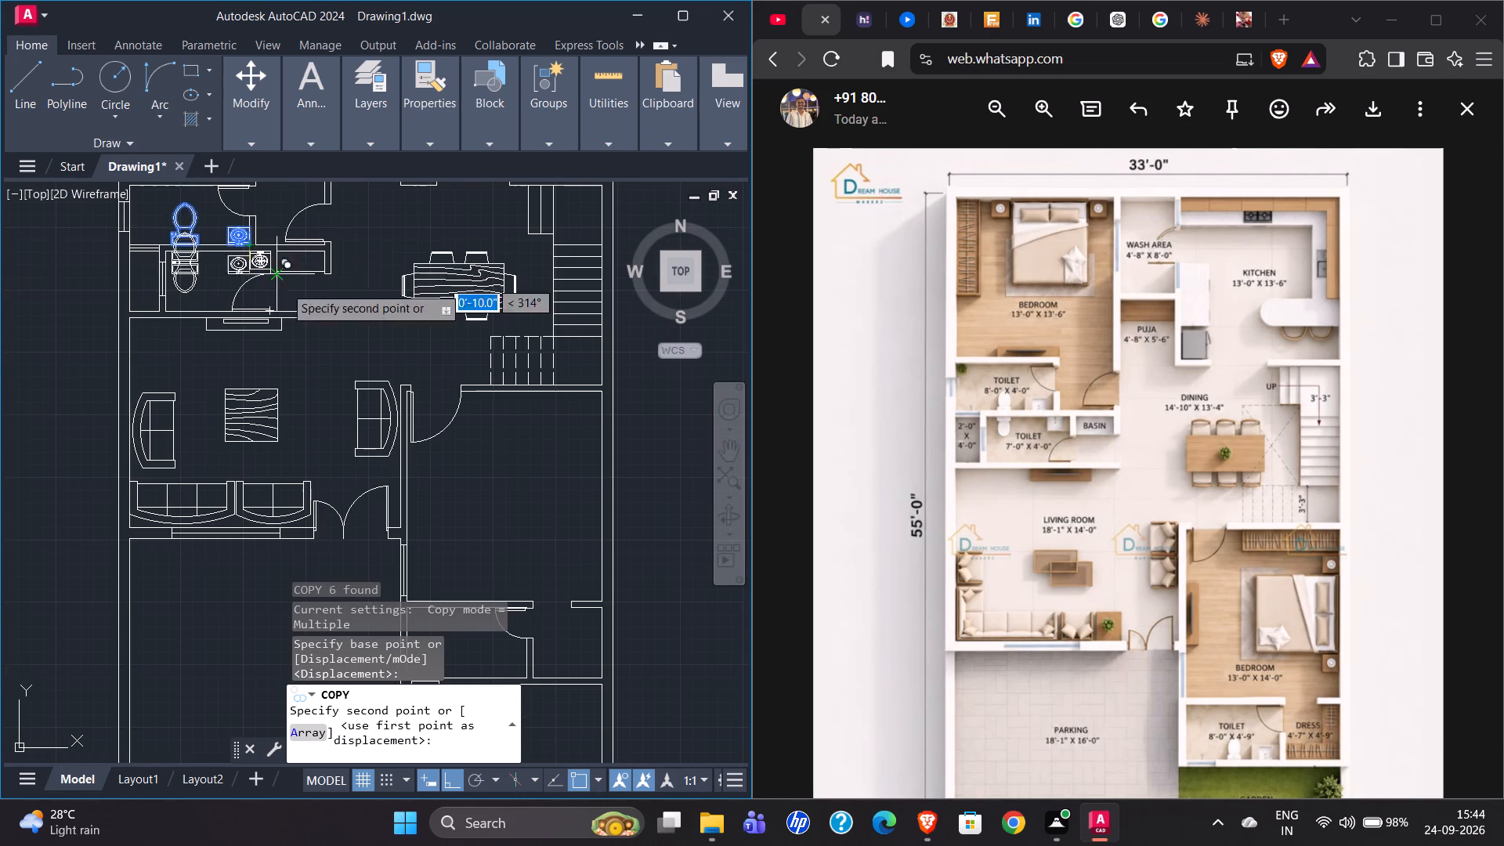
{"action": "scroll", "coordinate": [300, 316], "scroll_direction": "down", "scroll_amount": 3}
{"action": "scroll", "coordinate": [359, 392], "scroll_direction": "up", "scroll_amount": 4}
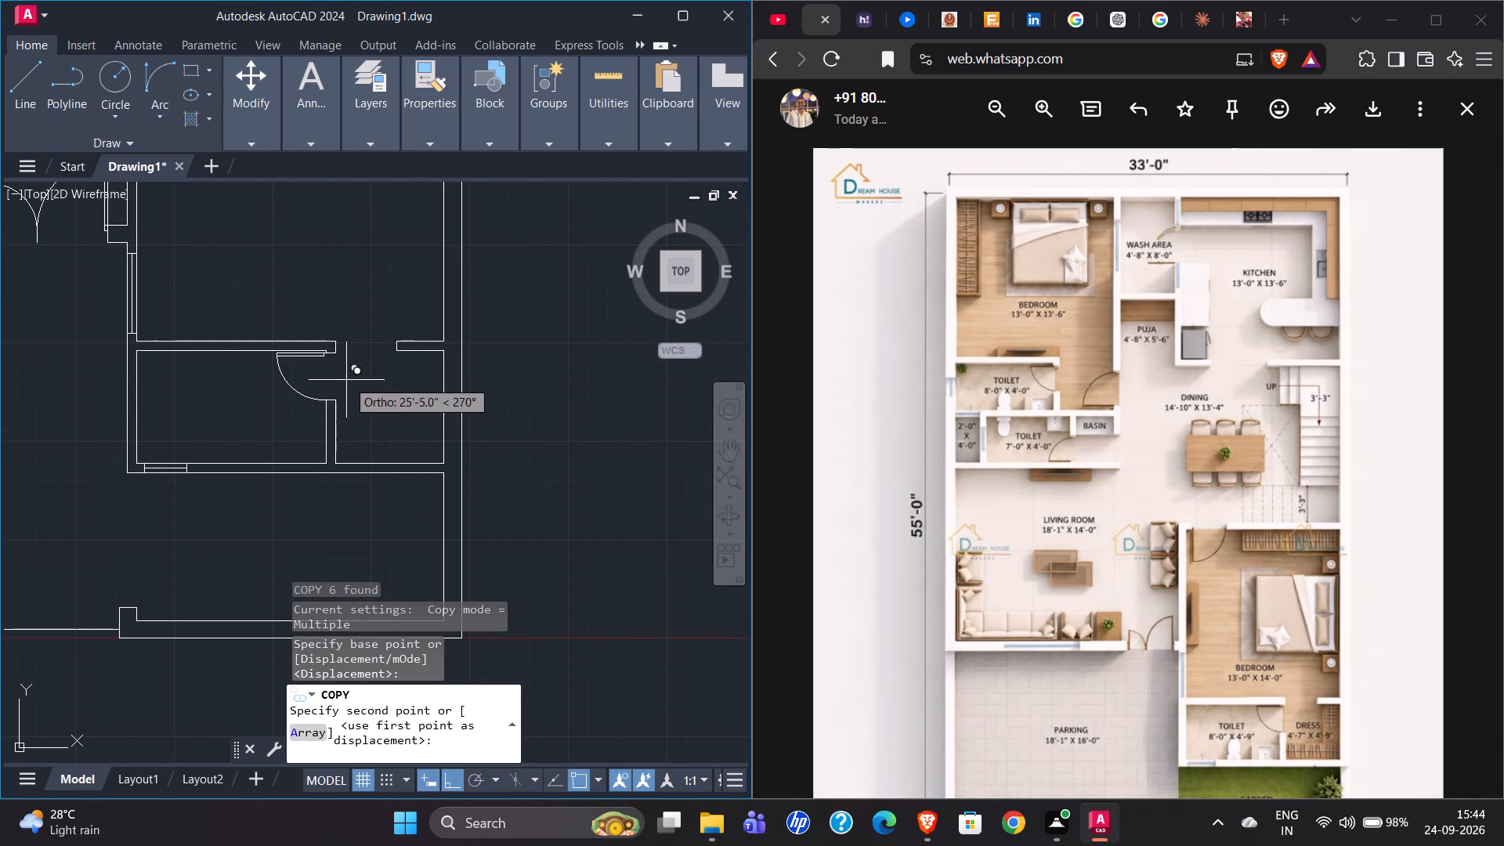
{"action": "left_click", "coordinate": [450, 781]}
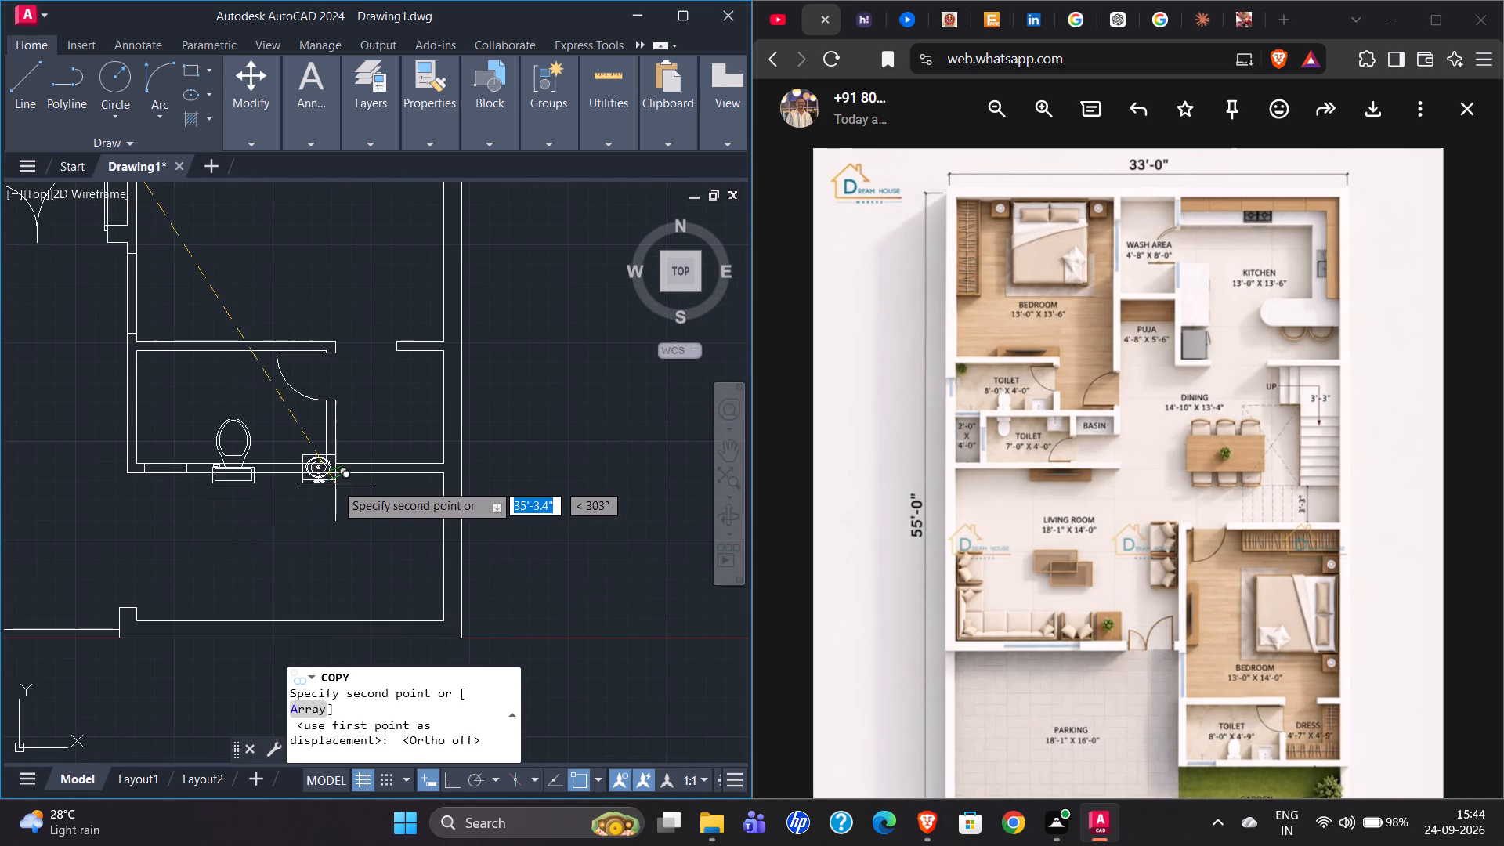
{"action": "scroll", "coordinate": [333, 476], "scroll_direction": "up", "scroll_amount": 3}
{"action": "left_click", "coordinate": [308, 443]}
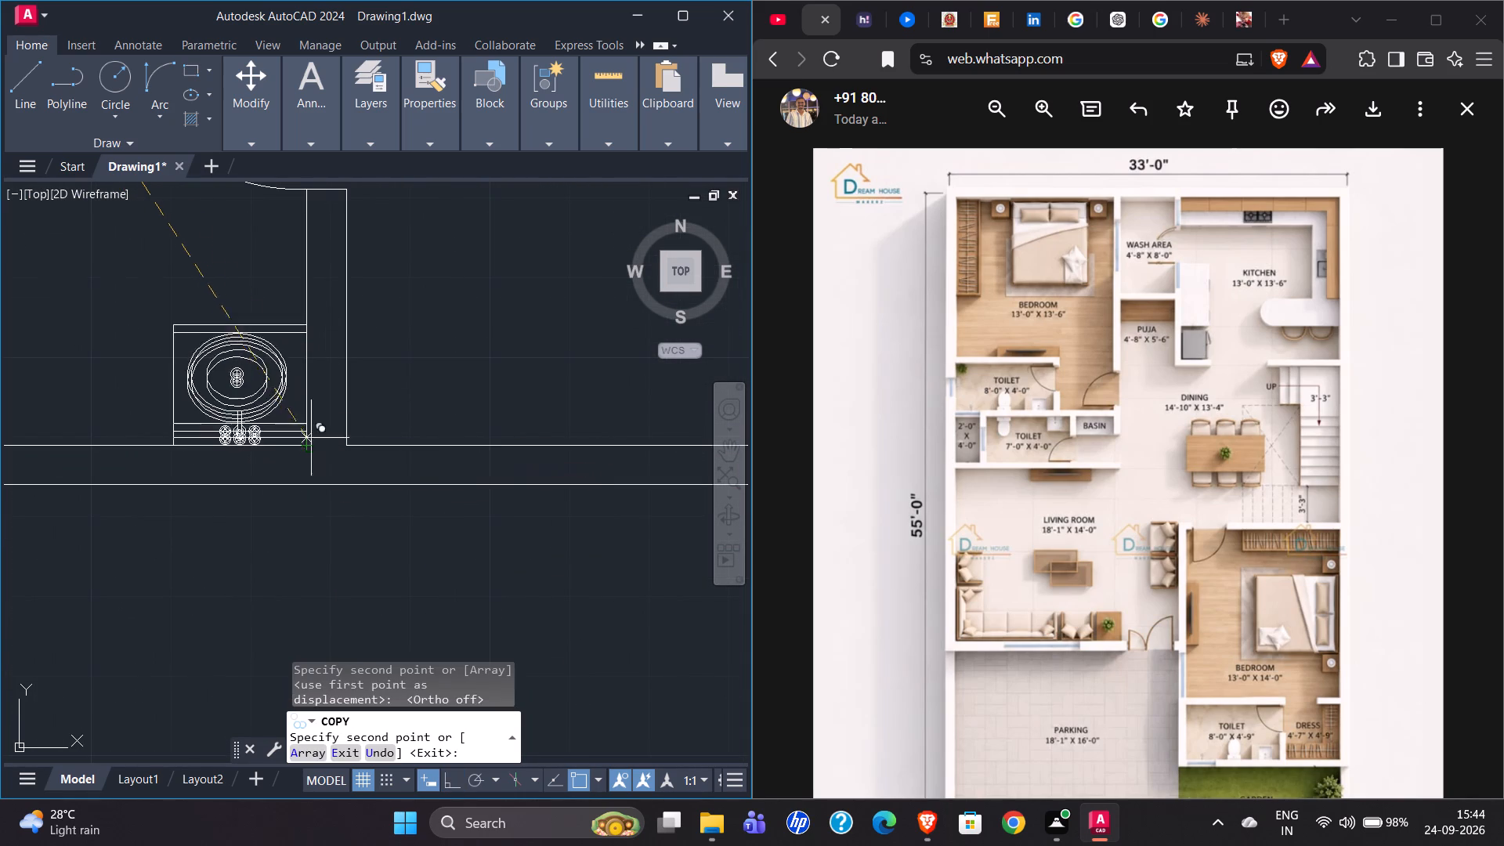
{"action": "scroll", "coordinate": [346, 433], "scroll_direction": "down", "scroll_amount": 3}
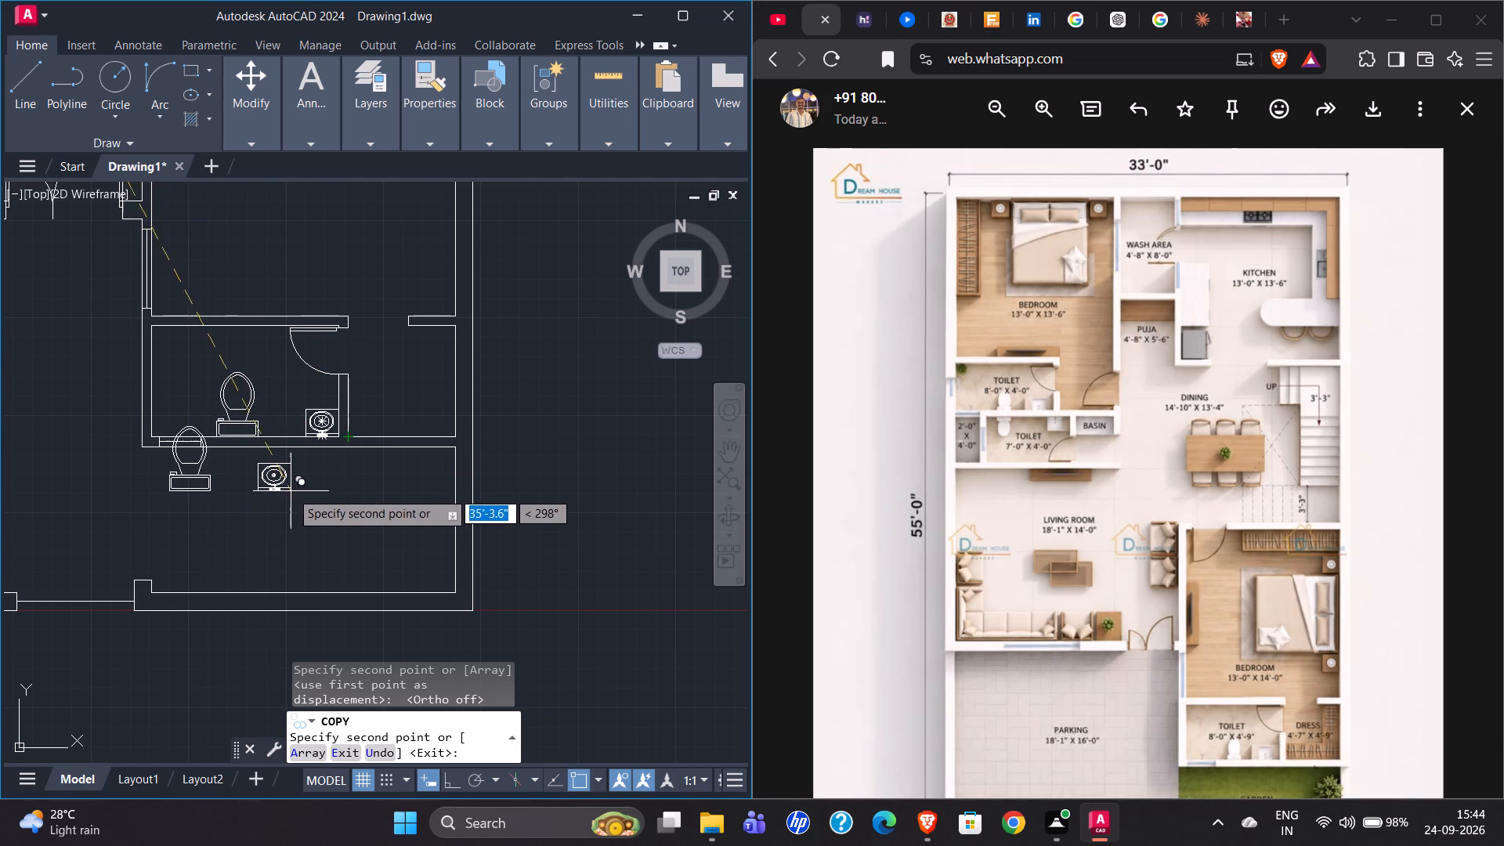
Copy the upper bedroom's wardrobe, bed with side tables, TV unit and television into the empty space to the right of the floor plan.
{"action": "key", "text": "Escape"}
{"action": "scroll", "coordinate": [318, 486], "scroll_direction": "down", "scroll_amount": 2}
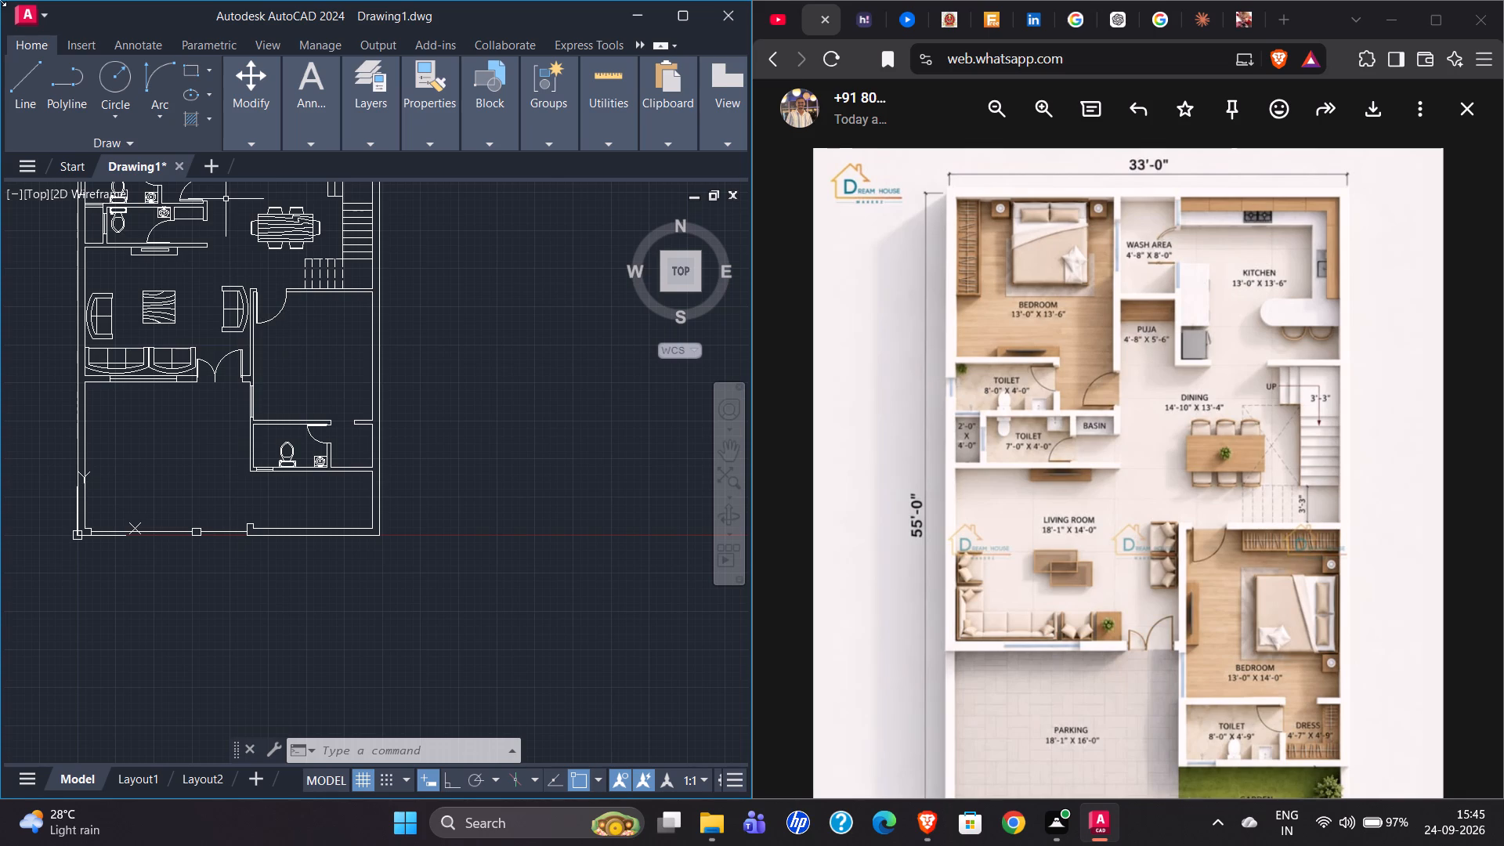
{"action": "scroll", "coordinate": [219, 383], "scroll_direction": "down", "scroll_amount": 1}
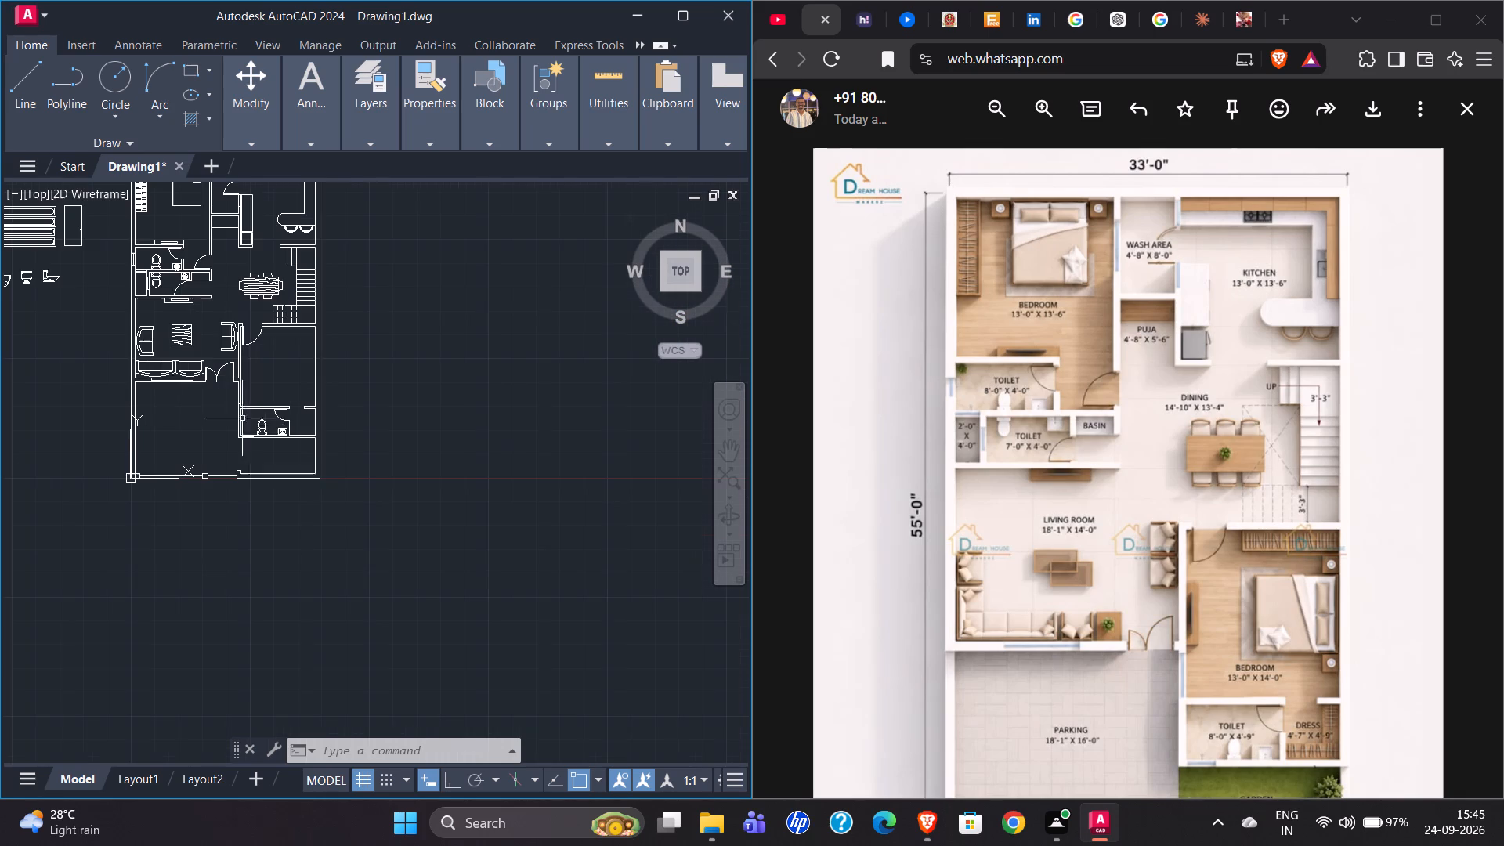
{"action": "scroll", "coordinate": [167, 215], "scroll_direction": "up", "scroll_amount": 3}
{"action": "scroll", "coordinate": [183, 392], "scroll_direction": "down", "scroll_amount": 3}
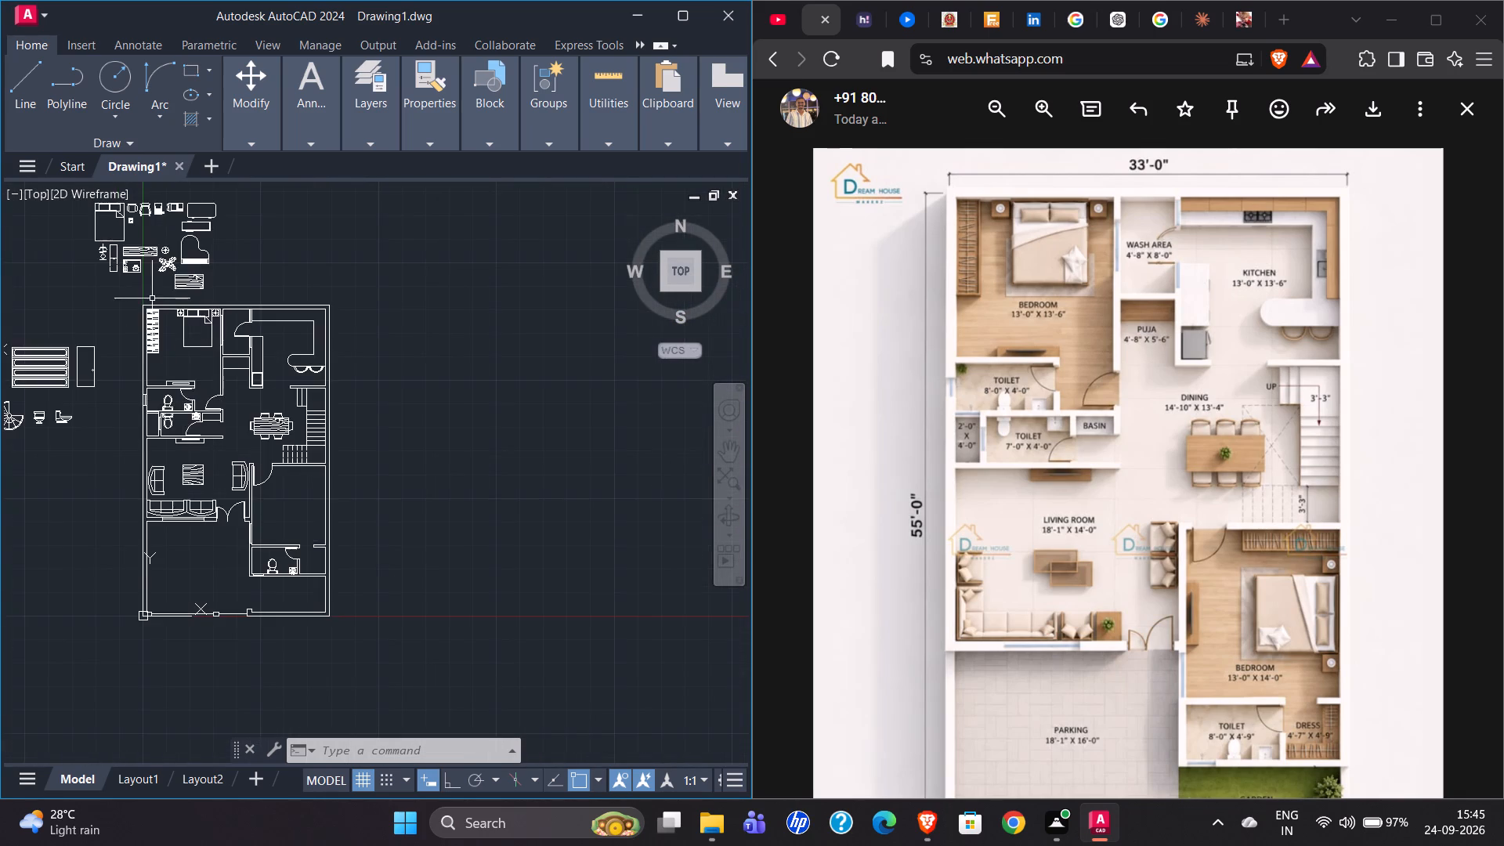
{"action": "scroll", "coordinate": [153, 304], "scroll_direction": "up", "scroll_amount": 4}
{"action": "left_click", "coordinate": [172, 372]}
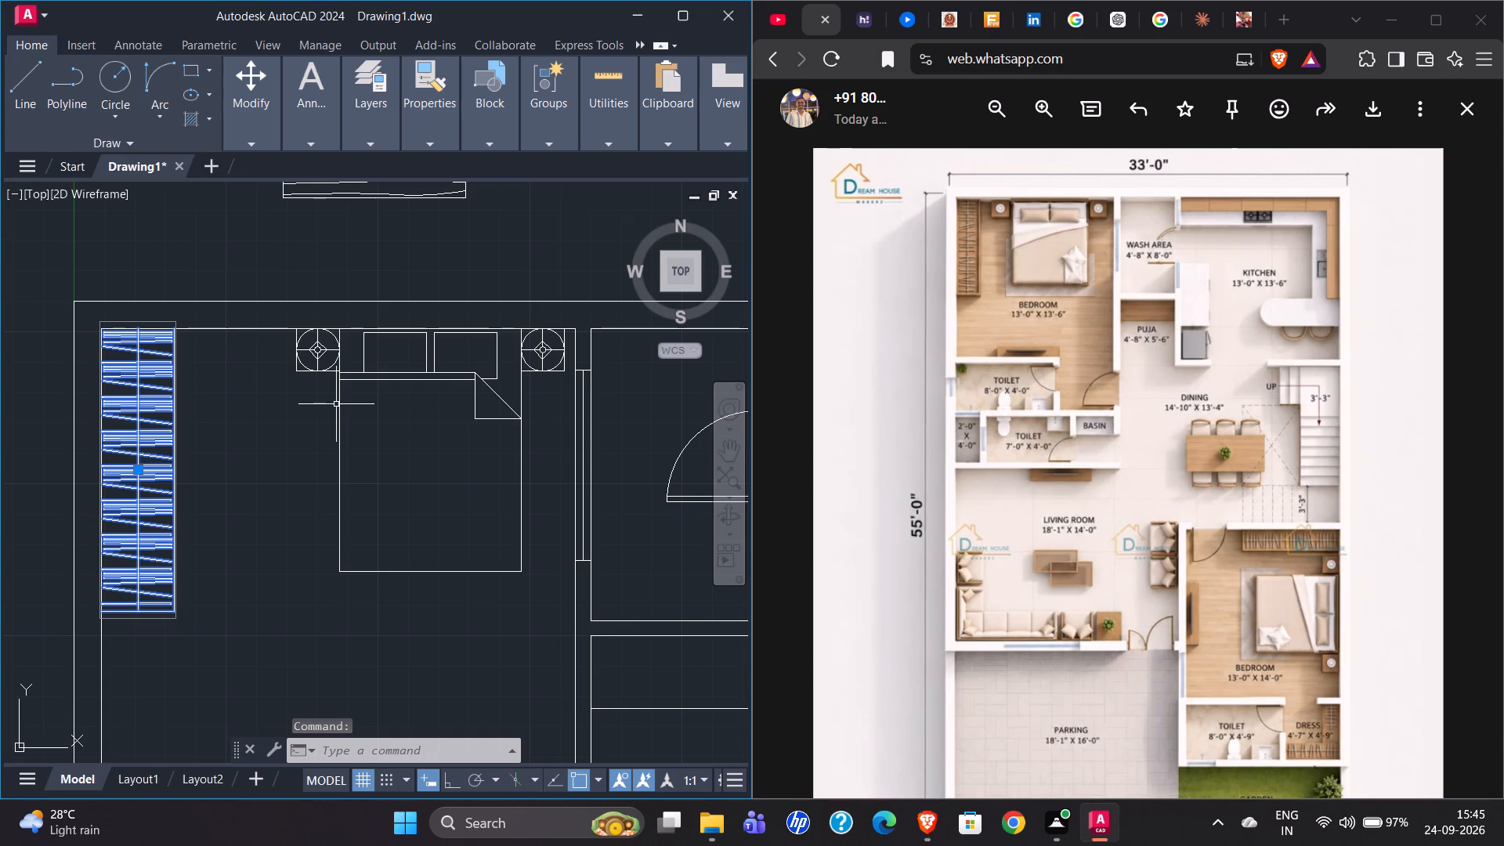
{"action": "left_click", "coordinate": [337, 403]}
{"action": "scroll", "coordinate": [284, 283], "scroll_direction": "down", "scroll_amount": 2}
{"action": "scroll", "coordinate": [287, 517], "scroll_direction": "up", "scroll_amount": 1}
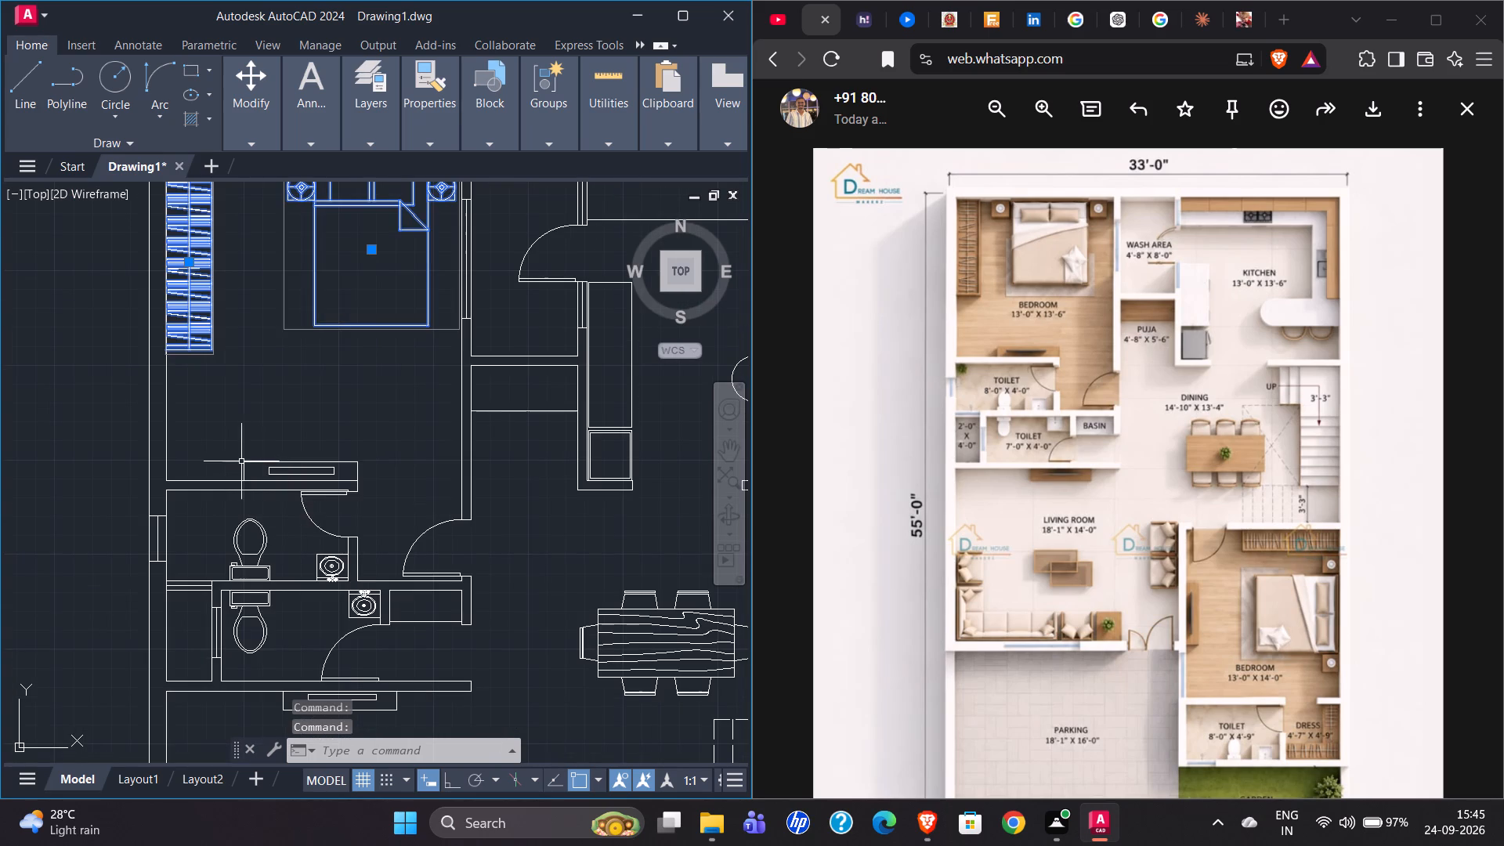
{"action": "left_click", "coordinate": [243, 463]}
{"action": "scroll", "coordinate": [281, 479], "scroll_direction": "up", "scroll_amount": 4}
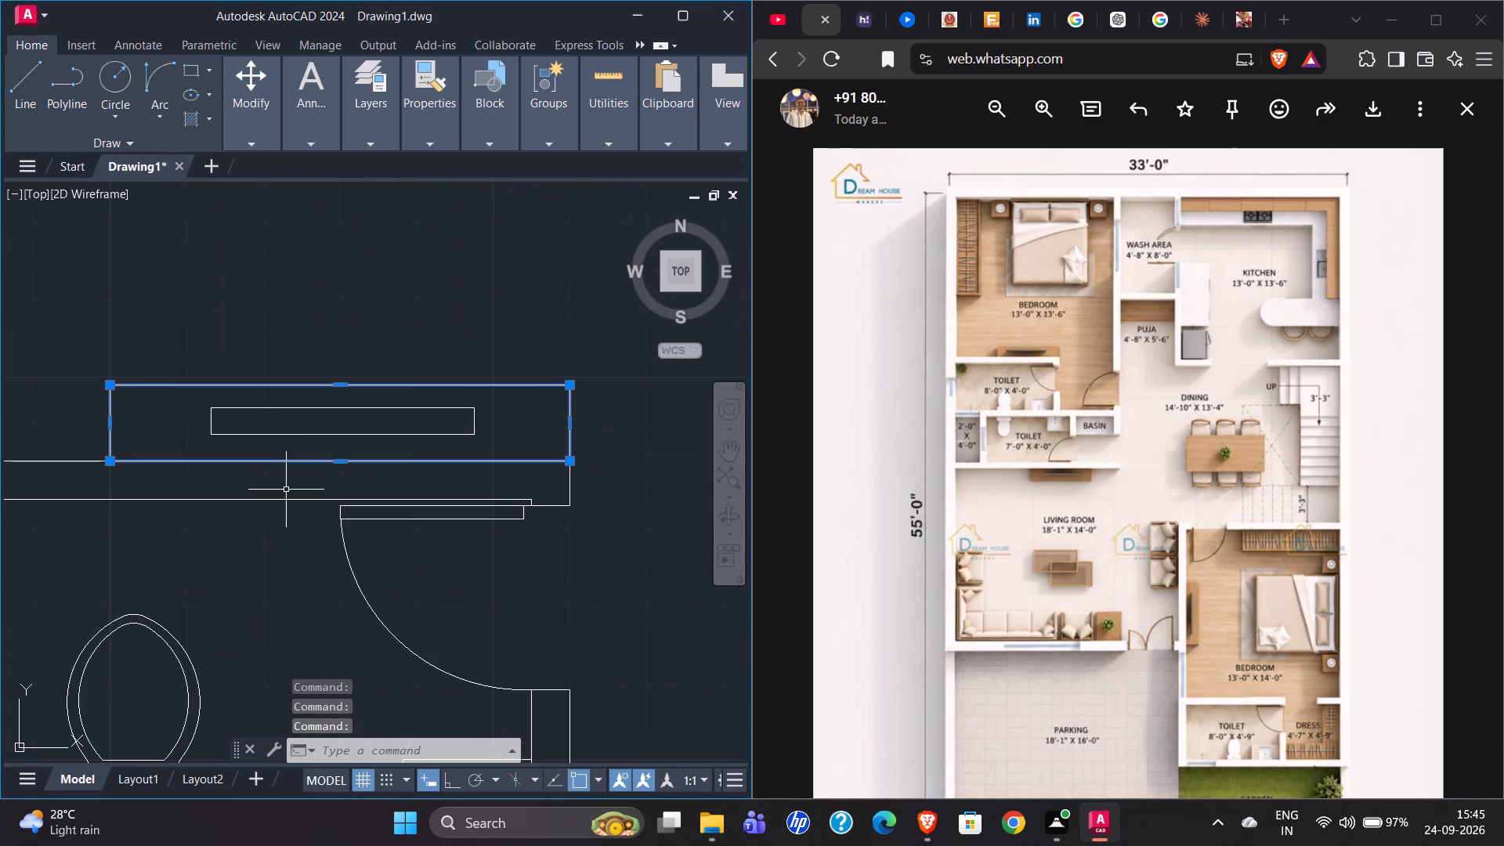
{"action": "left_click", "coordinate": [221, 429]}
{"action": "left_click", "coordinate": [218, 438]}
{"action": "scroll", "coordinate": [191, 391], "scroll_direction": "down", "scroll_amount": 2}
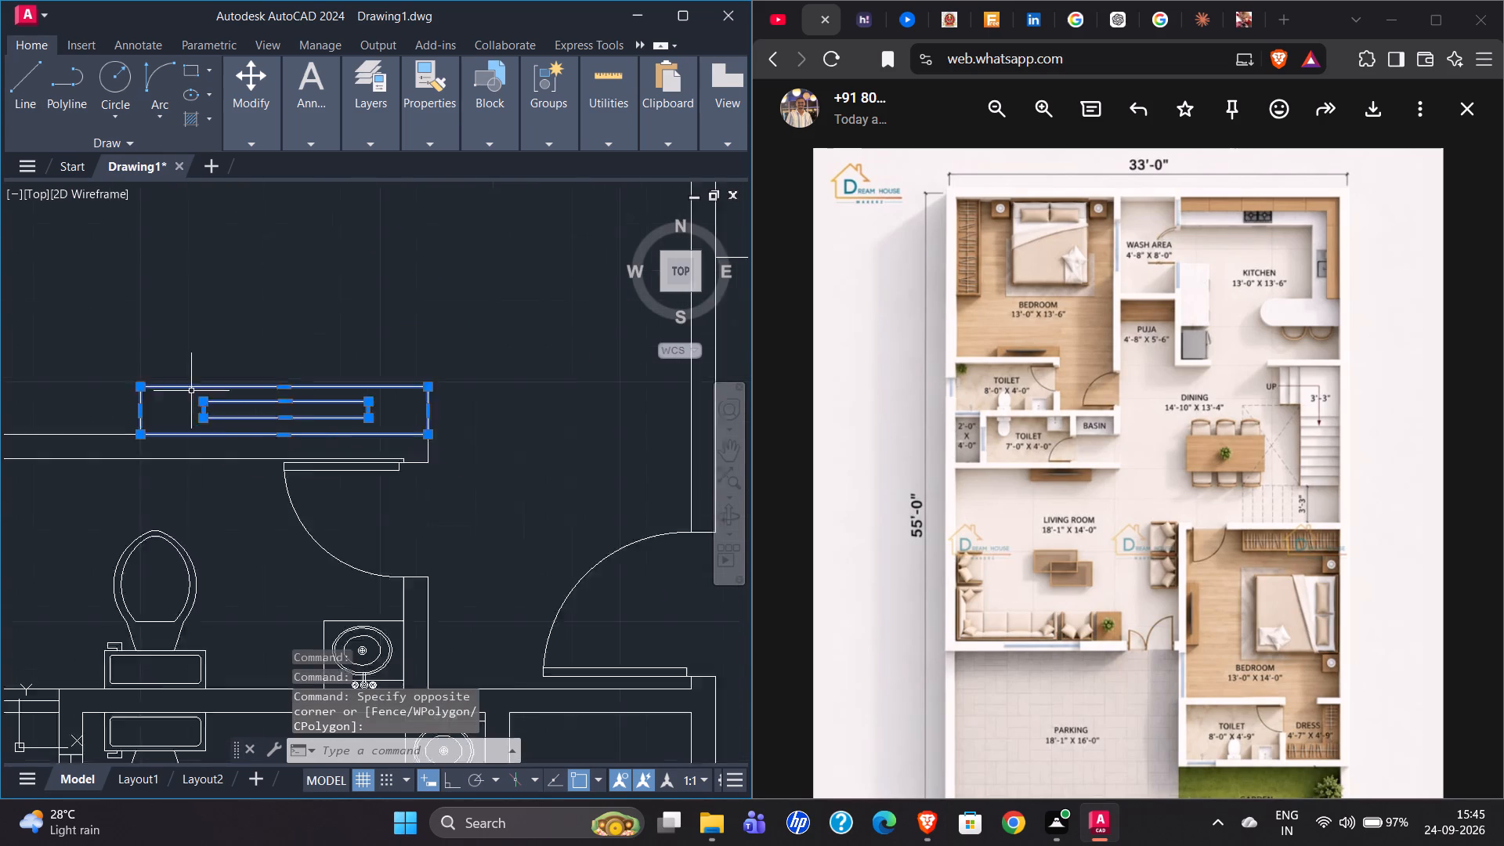
{"action": "scroll", "coordinate": [193, 391], "scroll_direction": "down", "scroll_amount": 3}
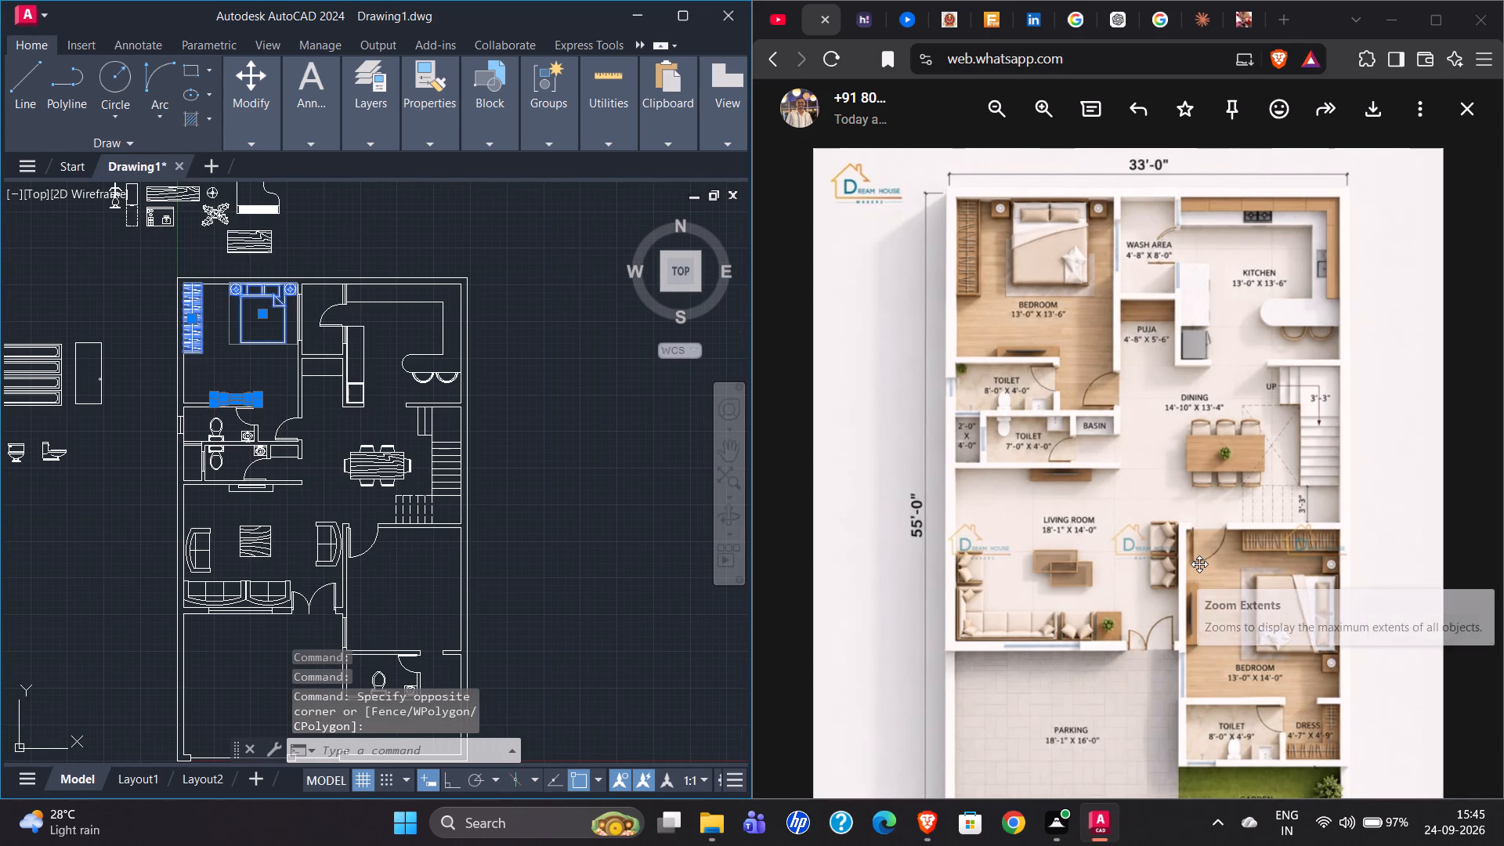
{"action": "type", "text": "CO"}
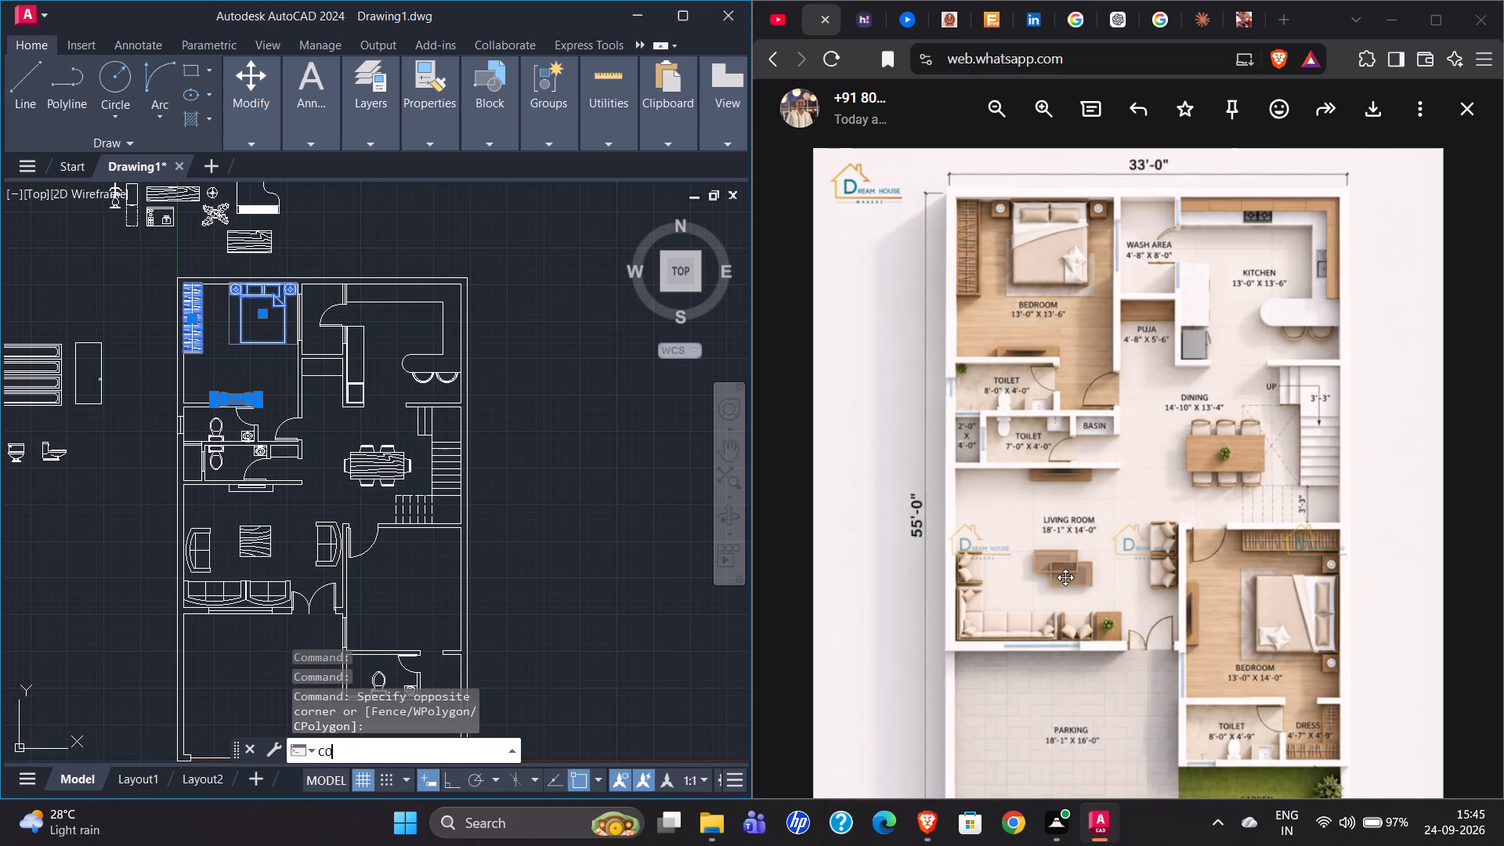
{"action": "key", "text": "Return"}
{"action": "scroll", "coordinate": [172, 279], "scroll_direction": "up", "scroll_amount": 2}
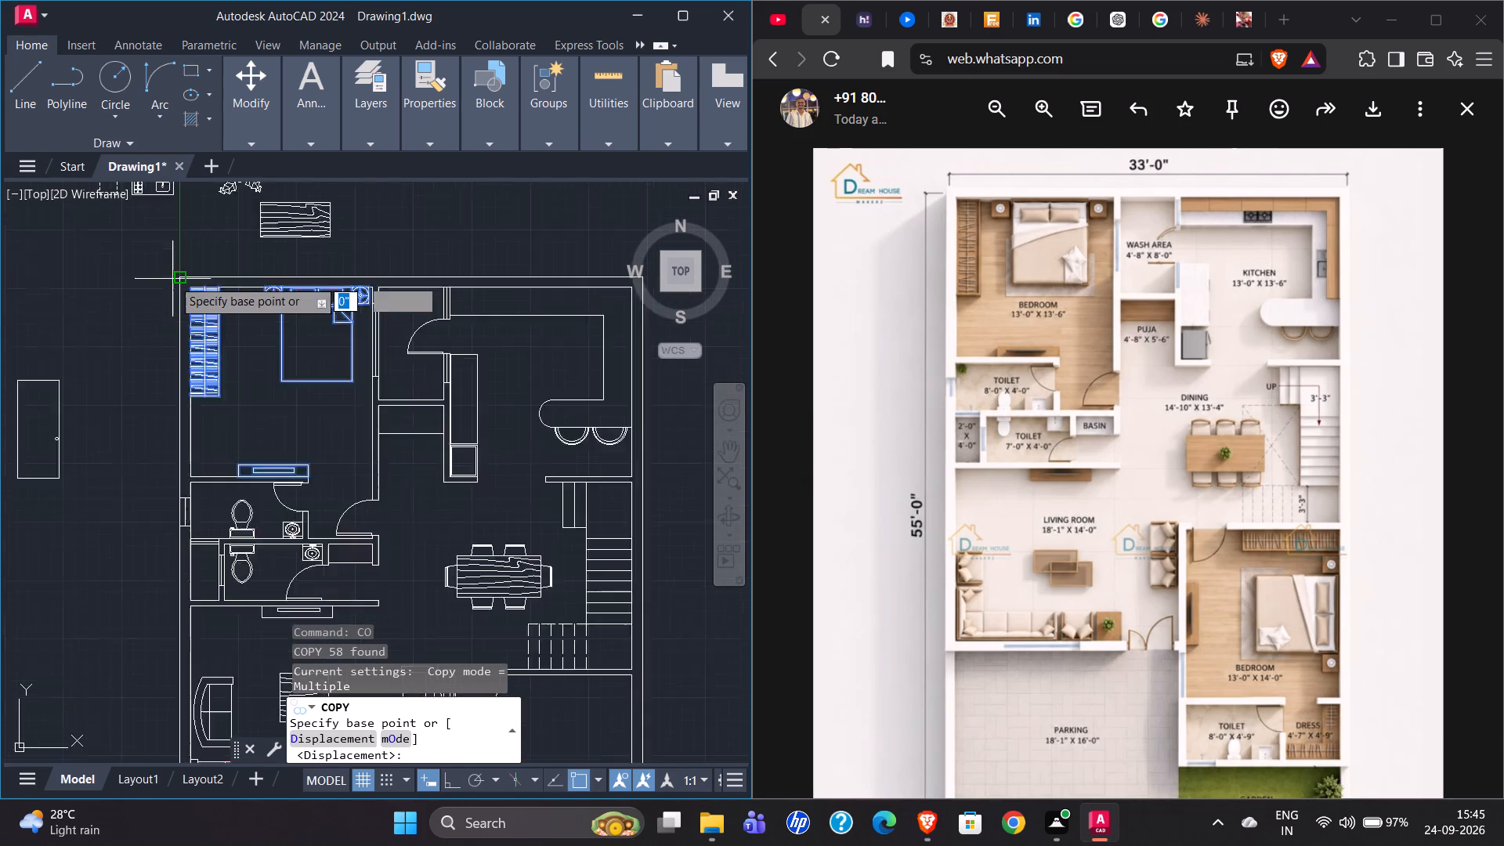
{"action": "scroll", "coordinate": [172, 279], "scroll_direction": "up", "scroll_amount": 1}
{"action": "left_click", "coordinate": [215, 298]}
{"action": "scroll", "coordinate": [127, 268], "scroll_direction": "down", "scroll_amount": 1}
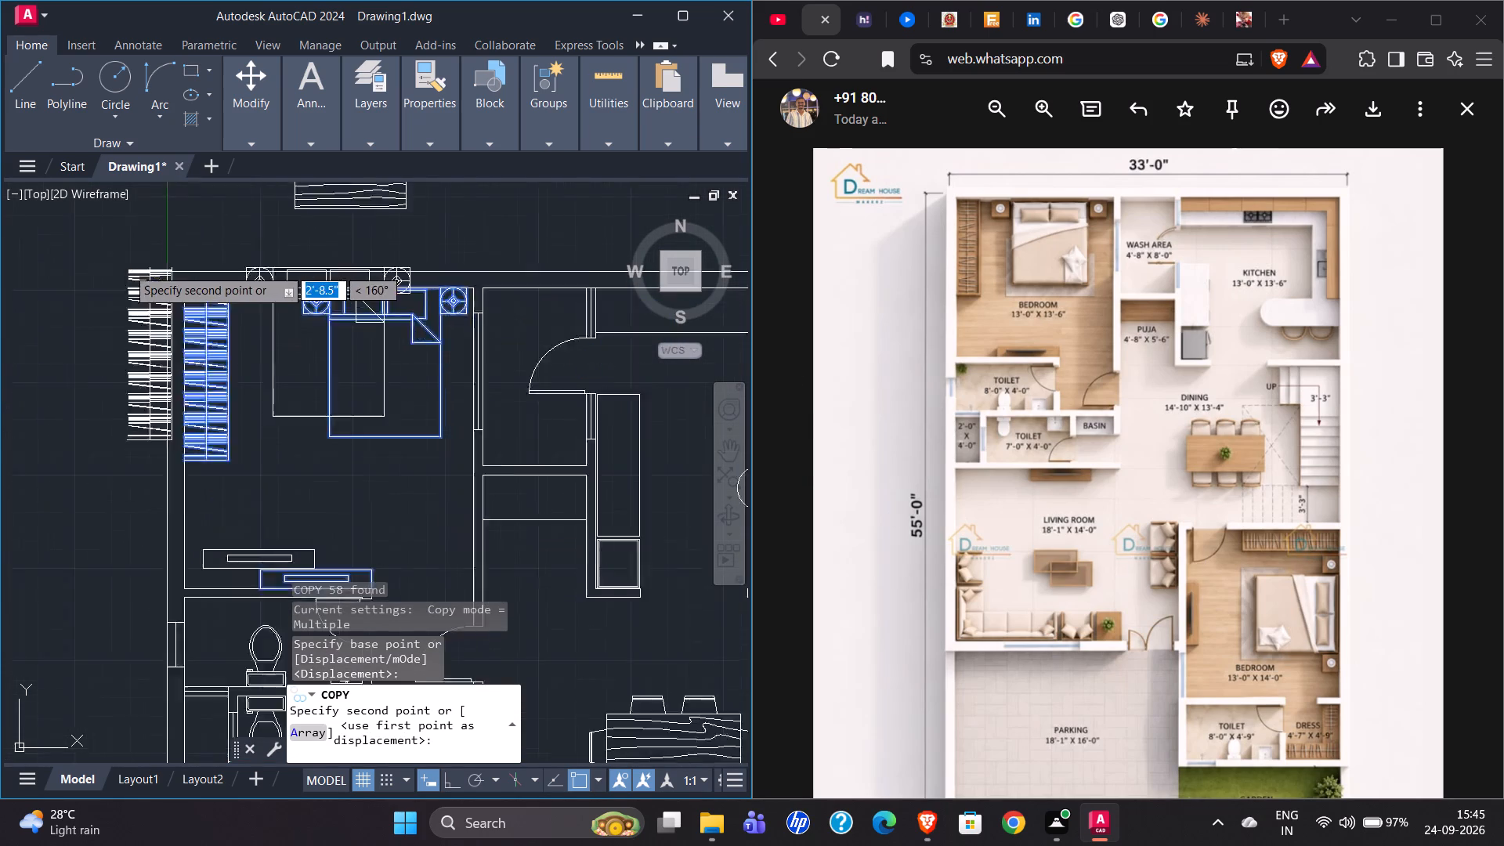
{"action": "scroll", "coordinate": [127, 268], "scroll_direction": "down", "scroll_amount": 2}
{"action": "scroll", "coordinate": [366, 291], "scroll_direction": "down", "scroll_amount": 1}
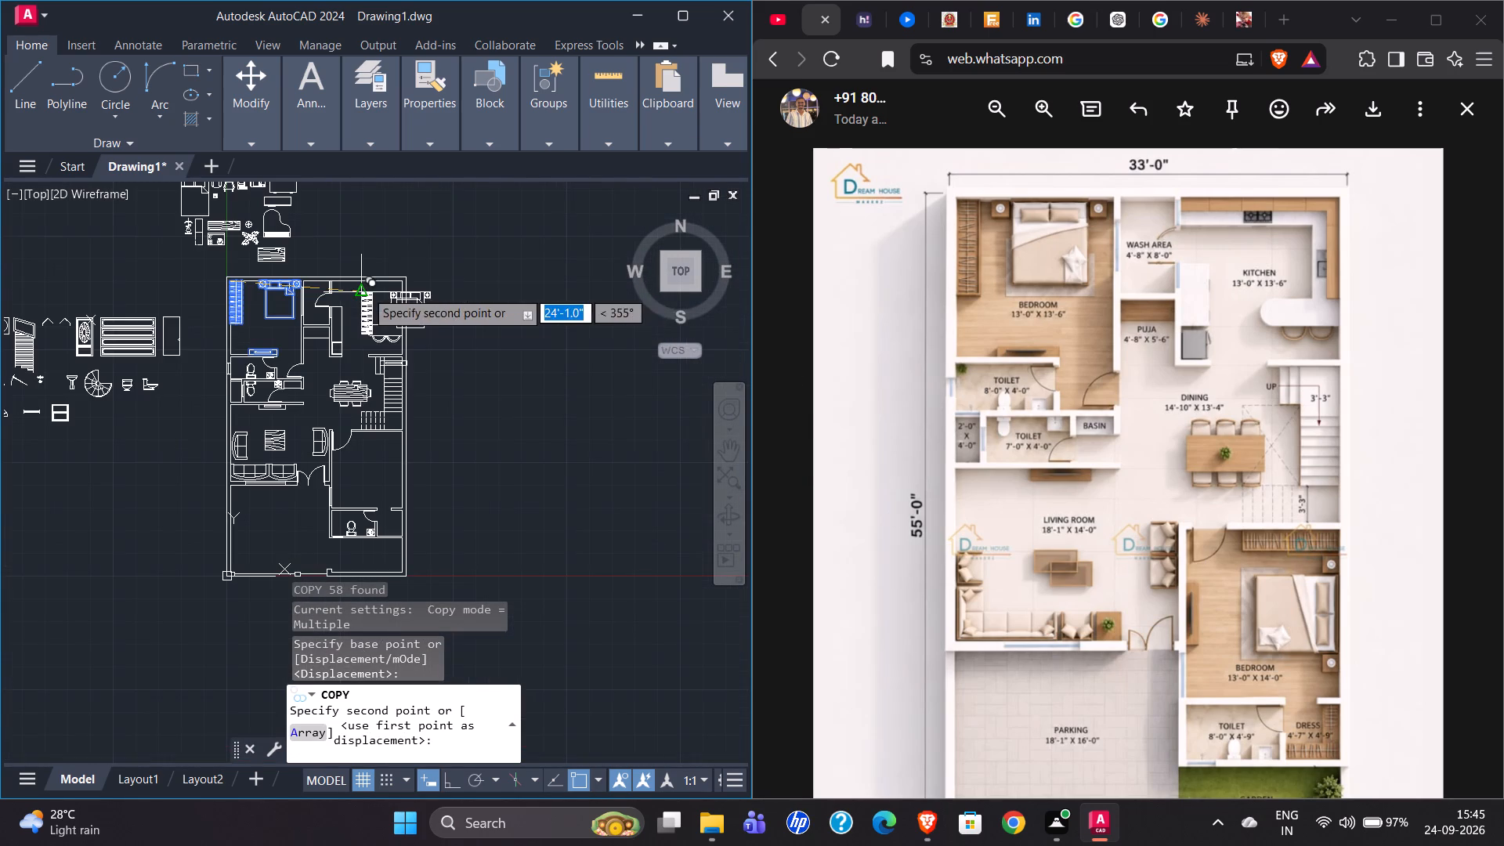
{"action": "scroll", "coordinate": [360, 471], "scroll_direction": "up", "scroll_amount": 3}
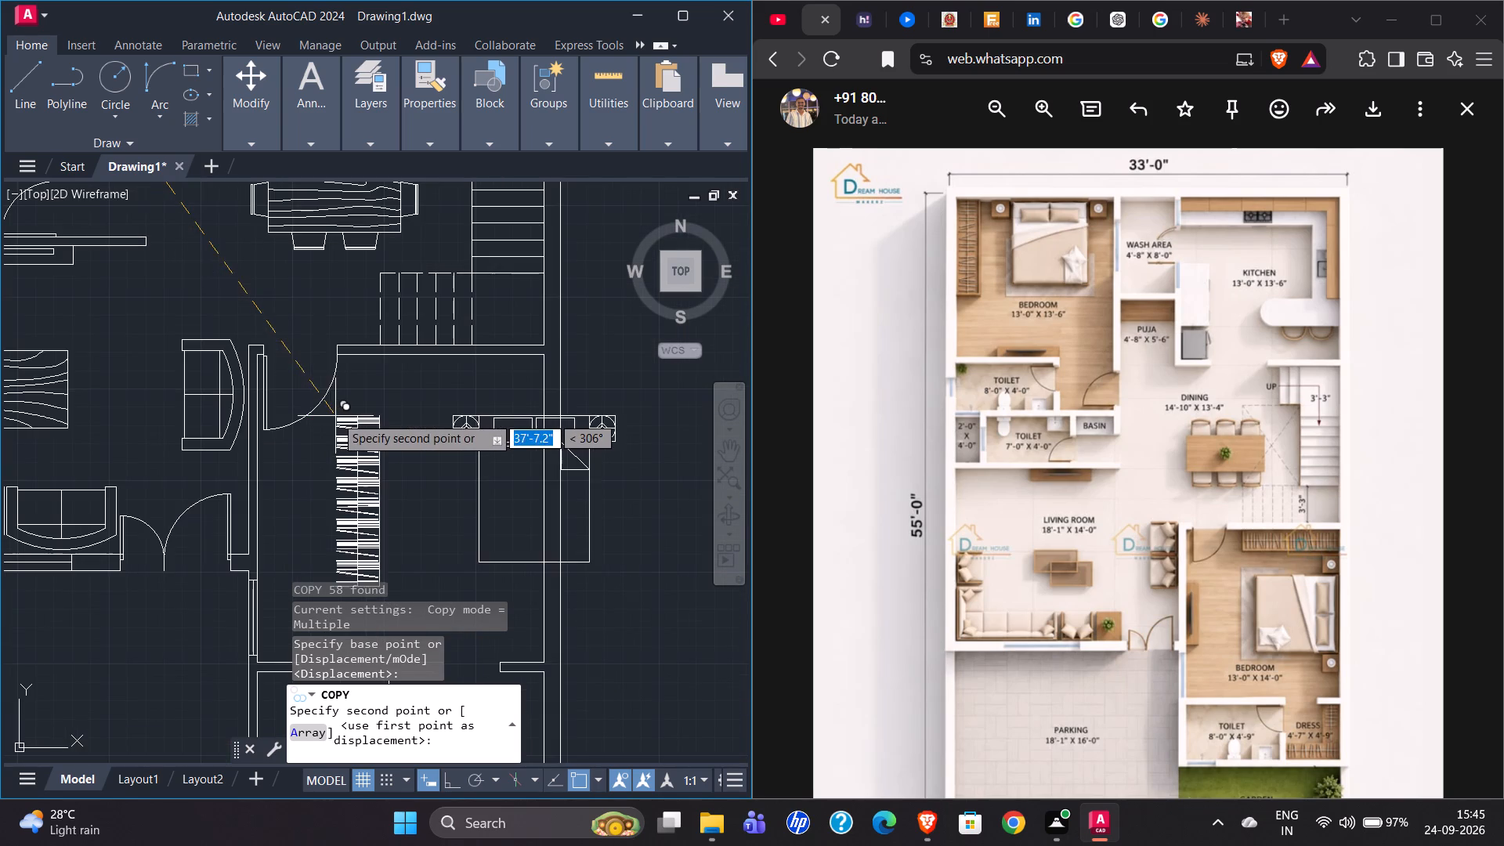
{"action": "scroll", "coordinate": [255, 377], "scroll_direction": "down", "scroll_amount": 2}
{"action": "left_click", "coordinate": [453, 379]}
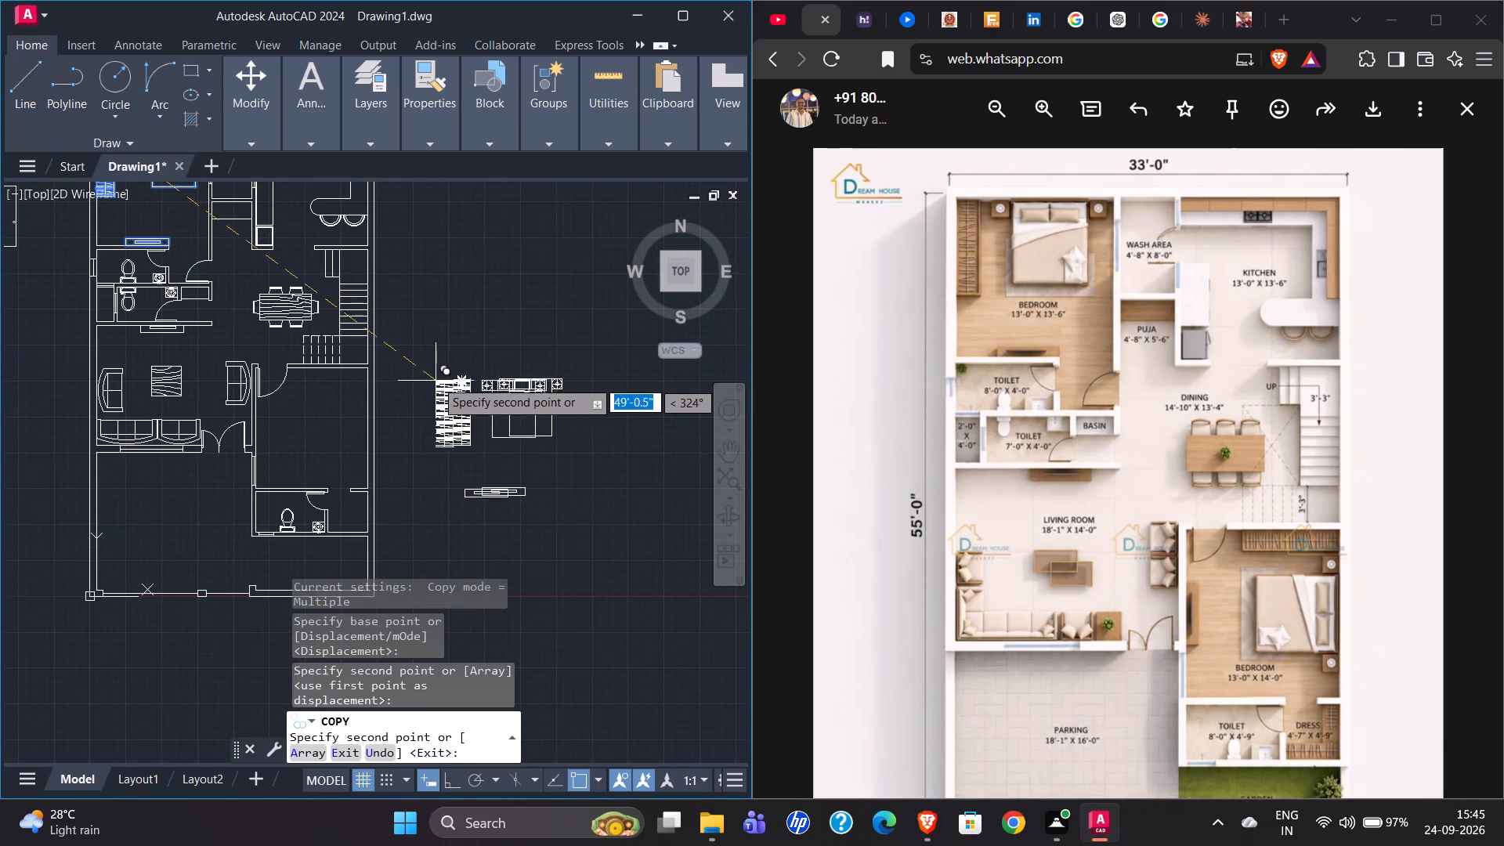
{"action": "key", "text": "Escape"}
Rotate the copied bedroom furniture set 90° clockwise about the outer corner of the right-hand bedside table.
{"action": "left_click_drag", "start_coordinate": [406, 338], "coordinate": [432, 402]}
{"action": "left_click", "coordinate": [598, 551]}
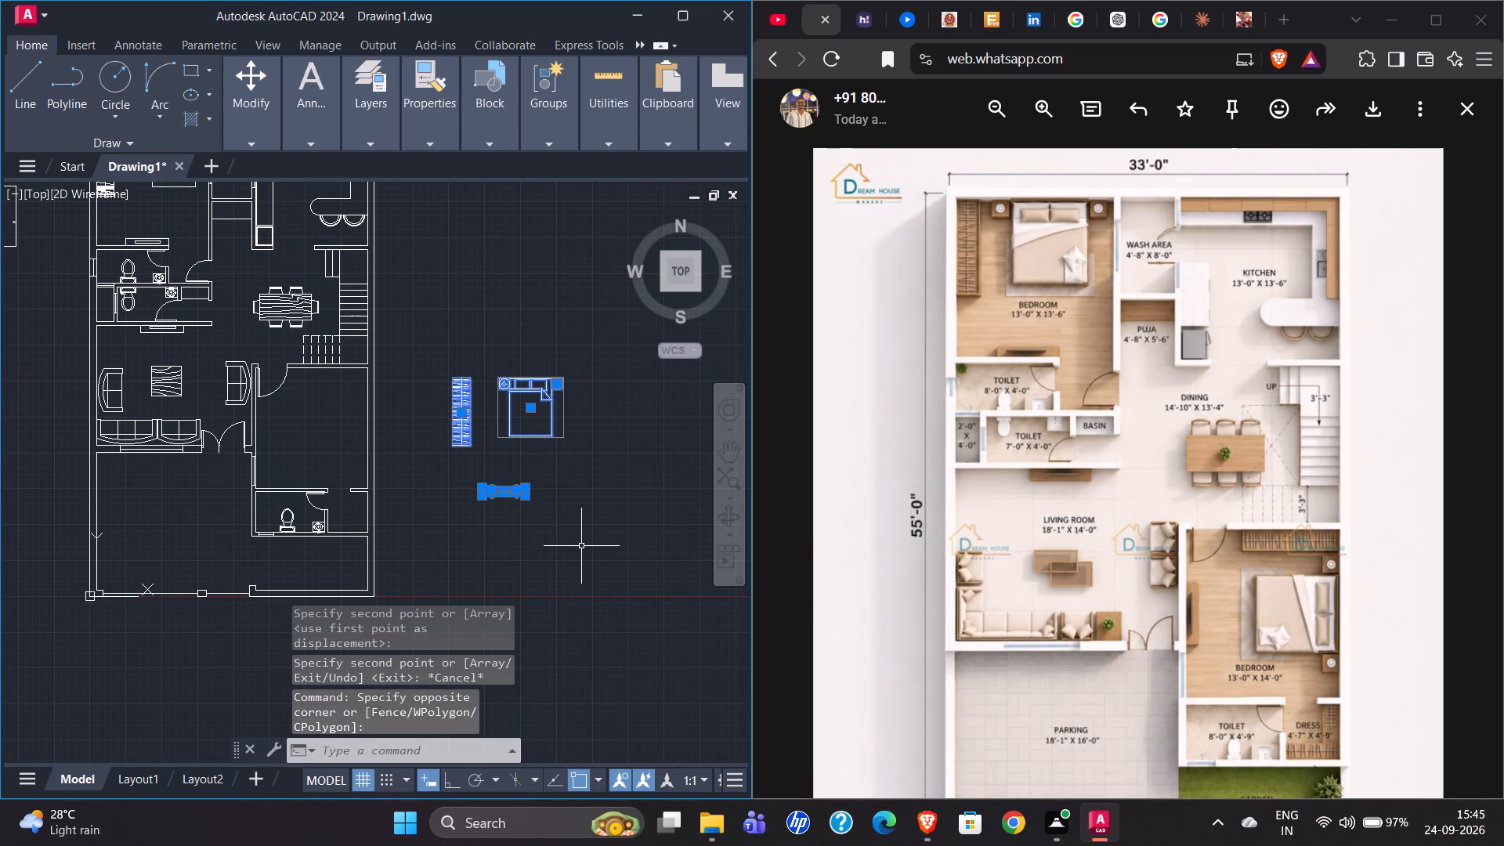
{"action": "type", "text": "RO"}
{"action": "key", "text": "Return"}
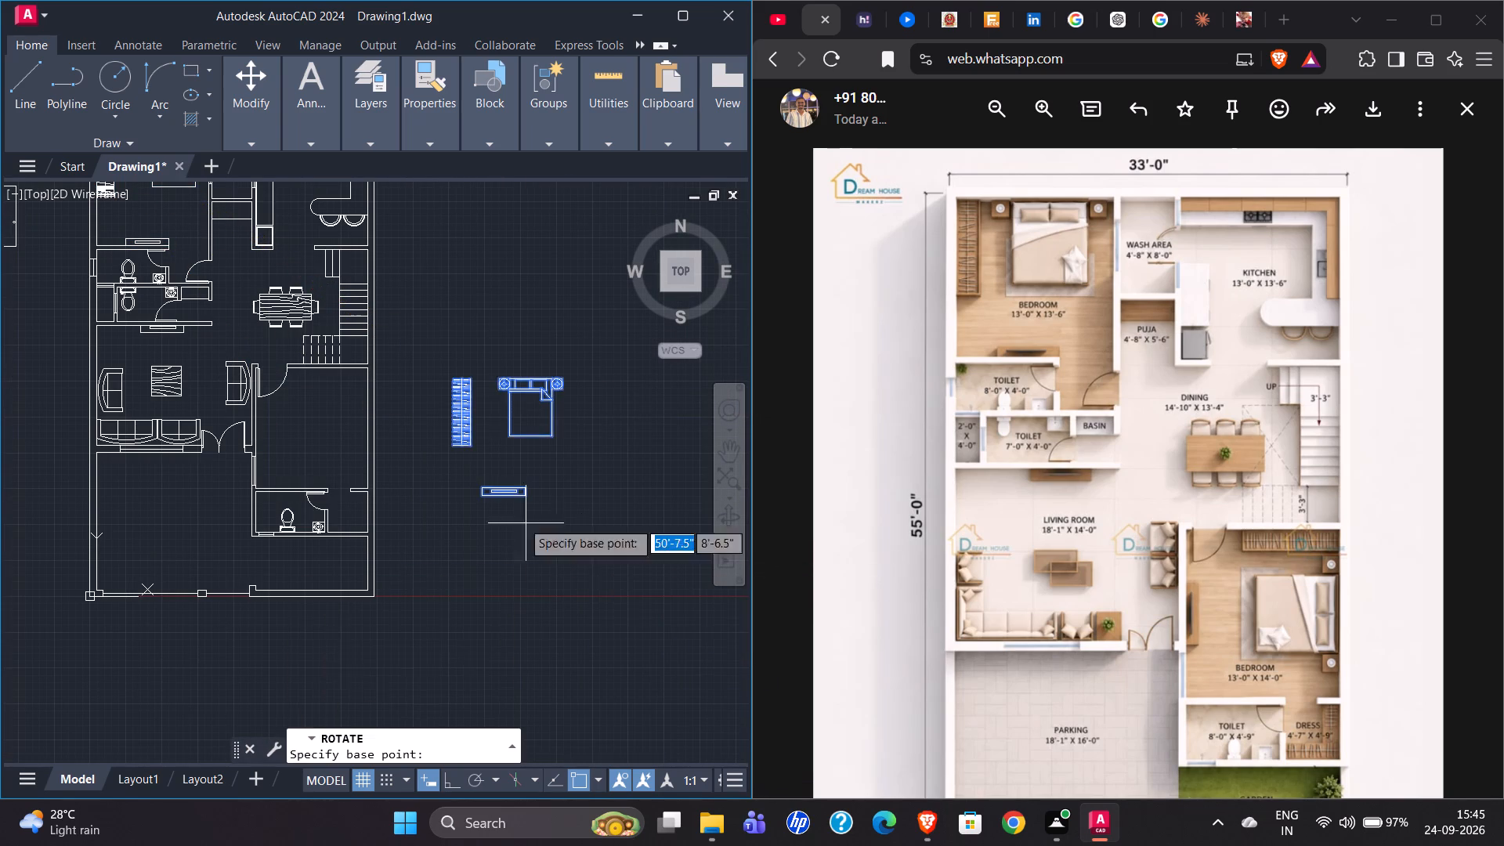
{"action": "scroll", "coordinate": [449, 373], "scroll_direction": "up", "scroll_amount": 4}
{"action": "scroll", "coordinate": [436, 399], "scroll_direction": "down", "scroll_amount": 3}
{"action": "scroll", "coordinate": [457, 524], "scroll_direction": "up", "scroll_amount": 2}
{"action": "scroll", "coordinate": [413, 496], "scroll_direction": "down", "scroll_amount": 2}
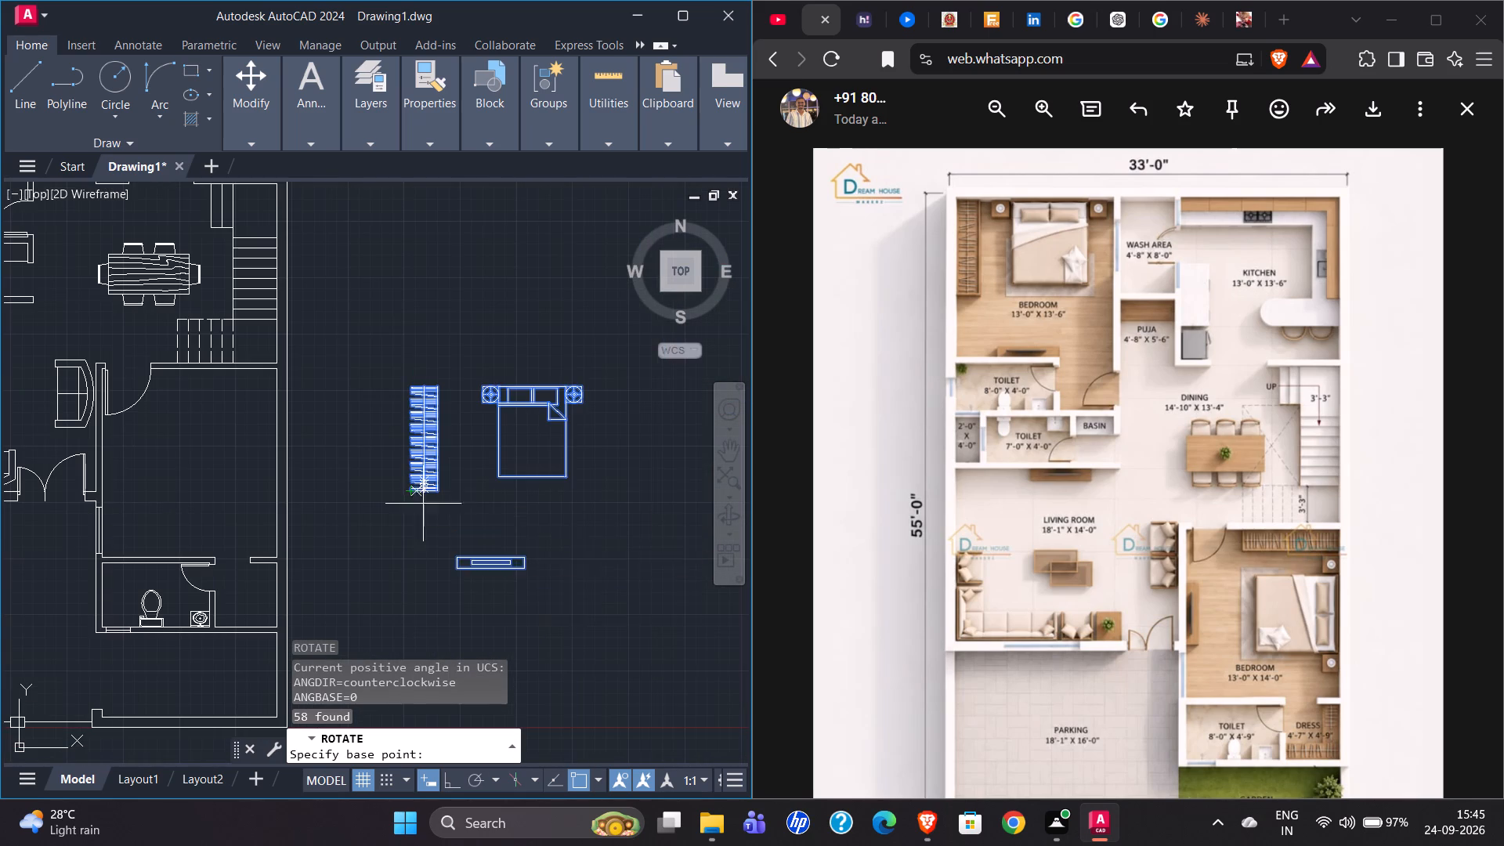
{"action": "scroll", "coordinate": [586, 396], "scroll_direction": "up", "scroll_amount": 2}
{"action": "left_click", "coordinate": [577, 380]}
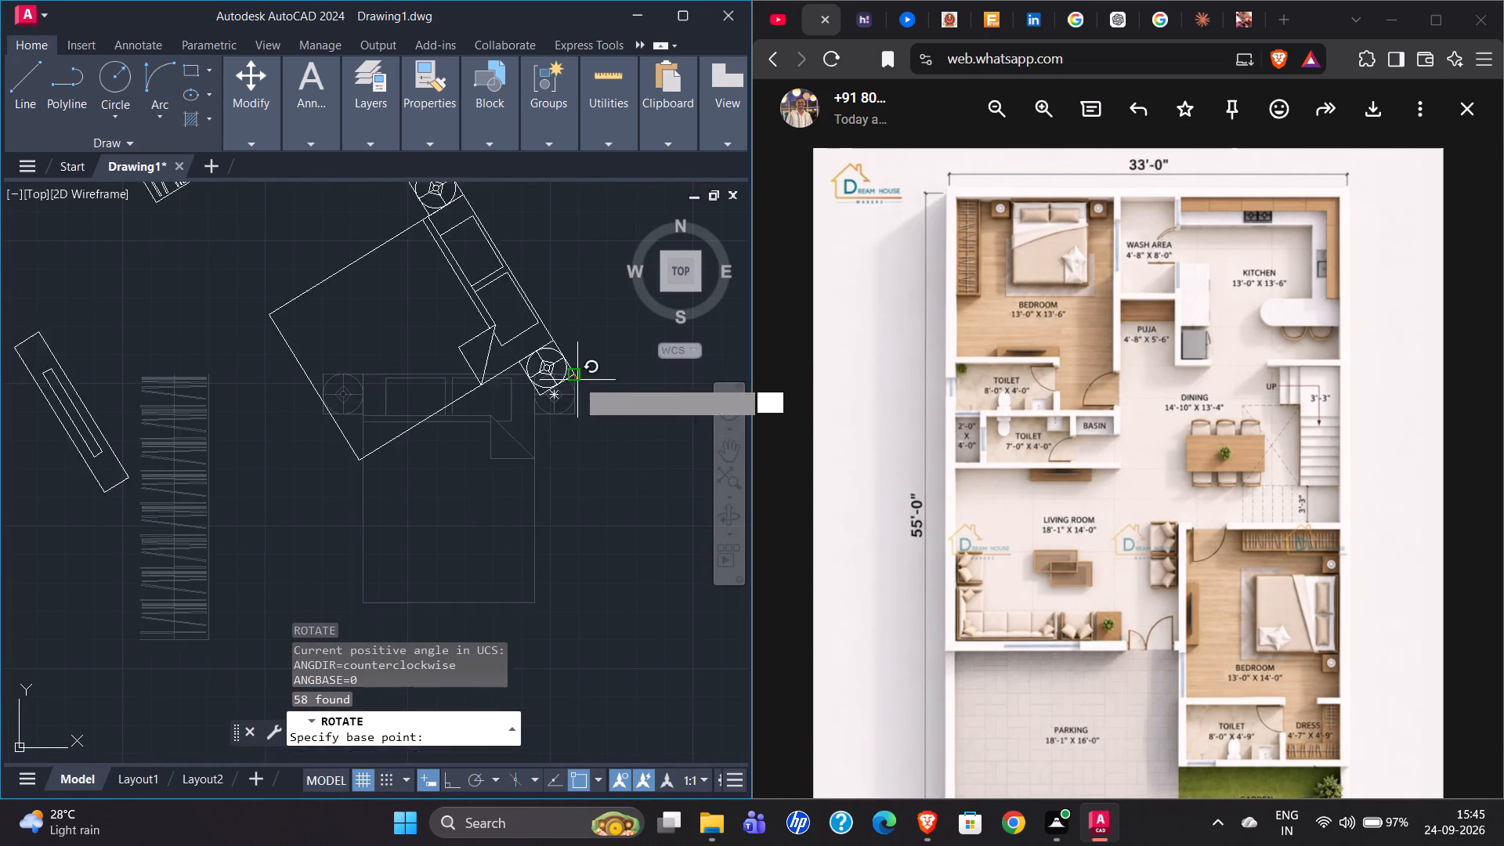
{"action": "left_click", "coordinate": [580, 525]}
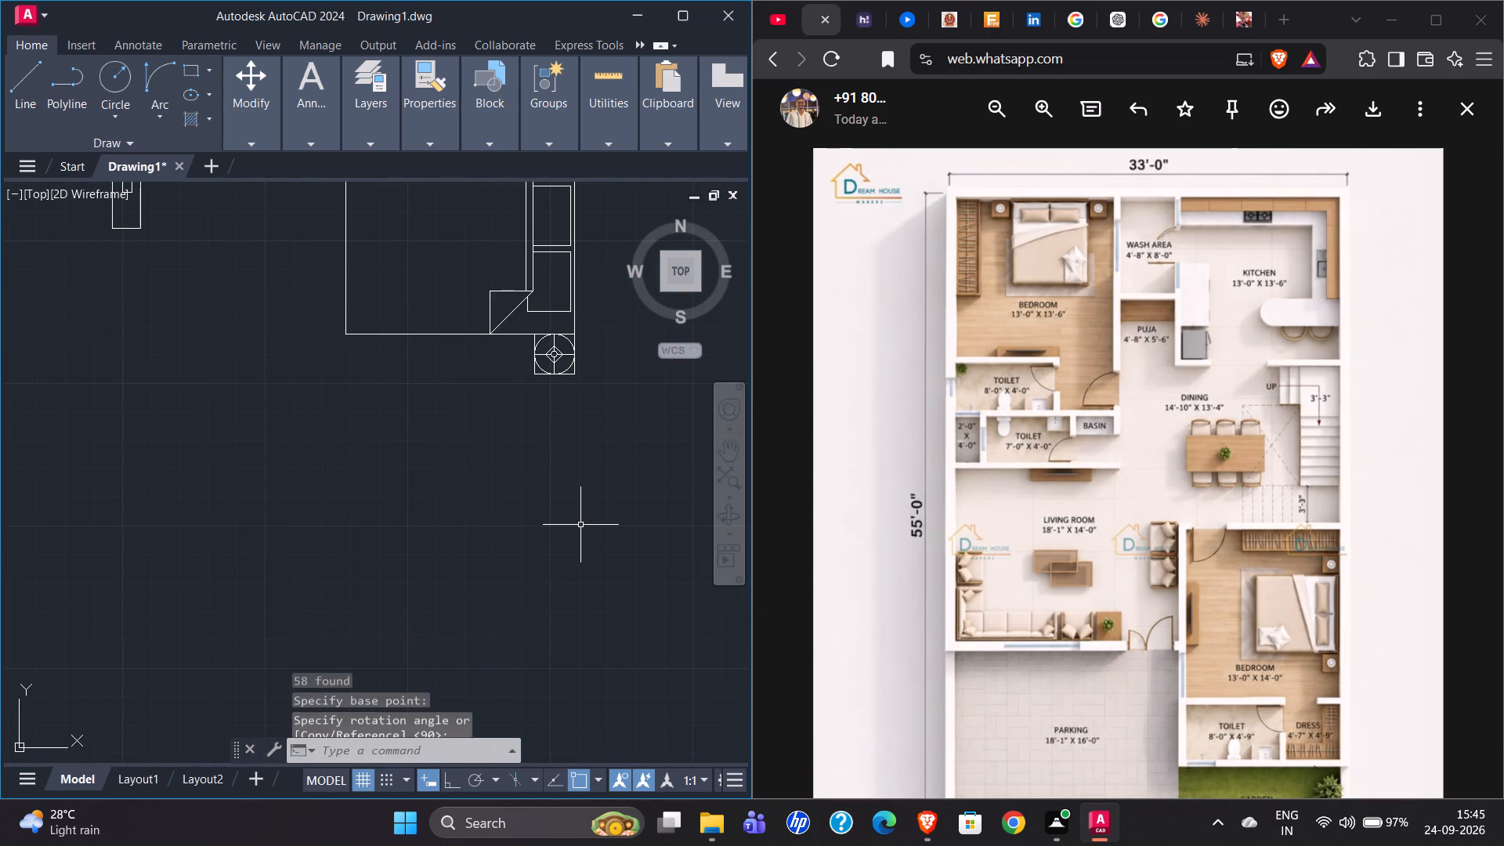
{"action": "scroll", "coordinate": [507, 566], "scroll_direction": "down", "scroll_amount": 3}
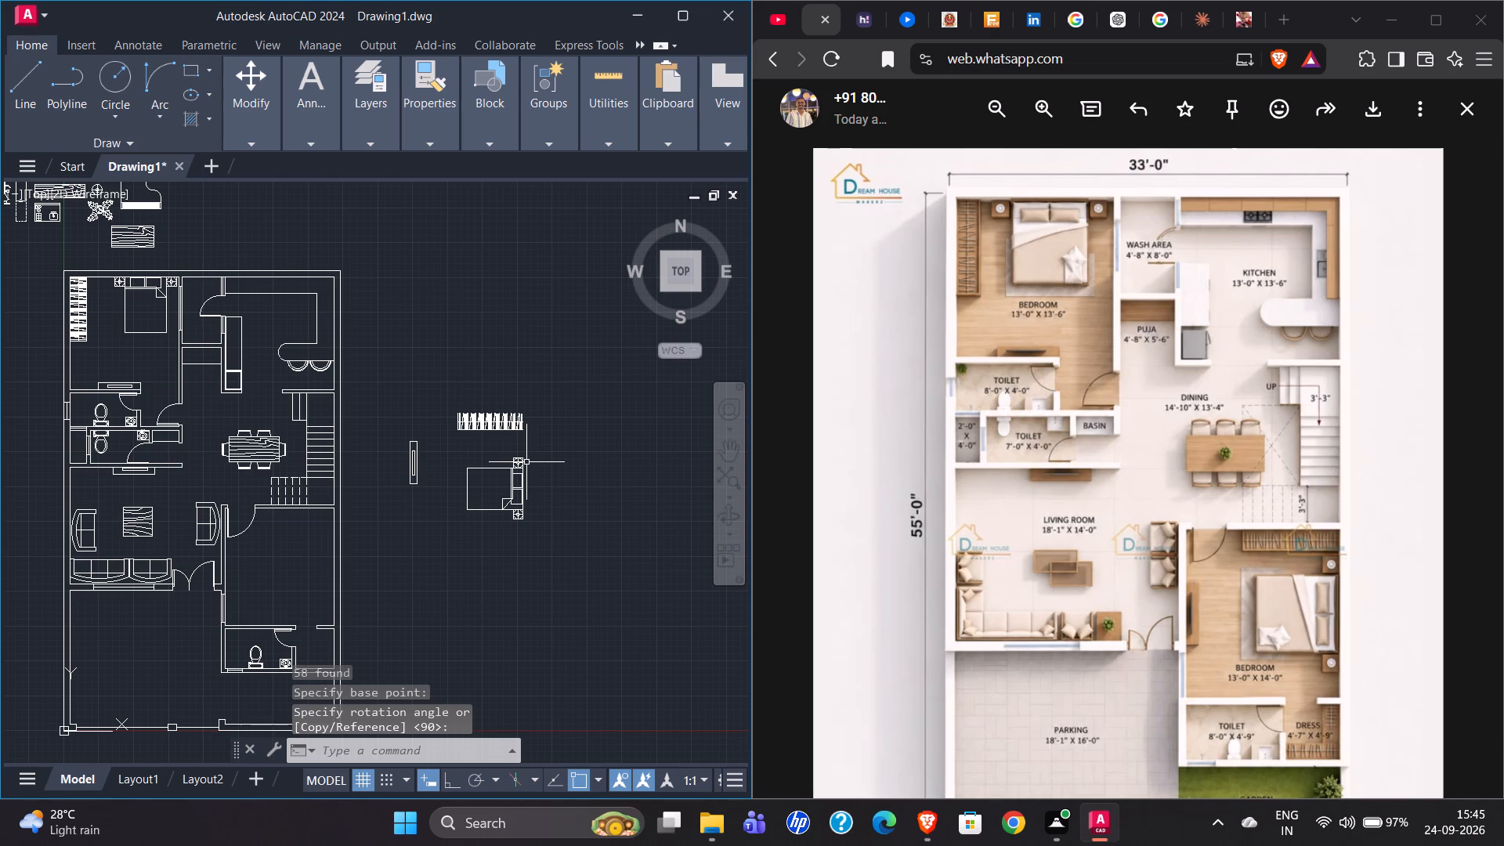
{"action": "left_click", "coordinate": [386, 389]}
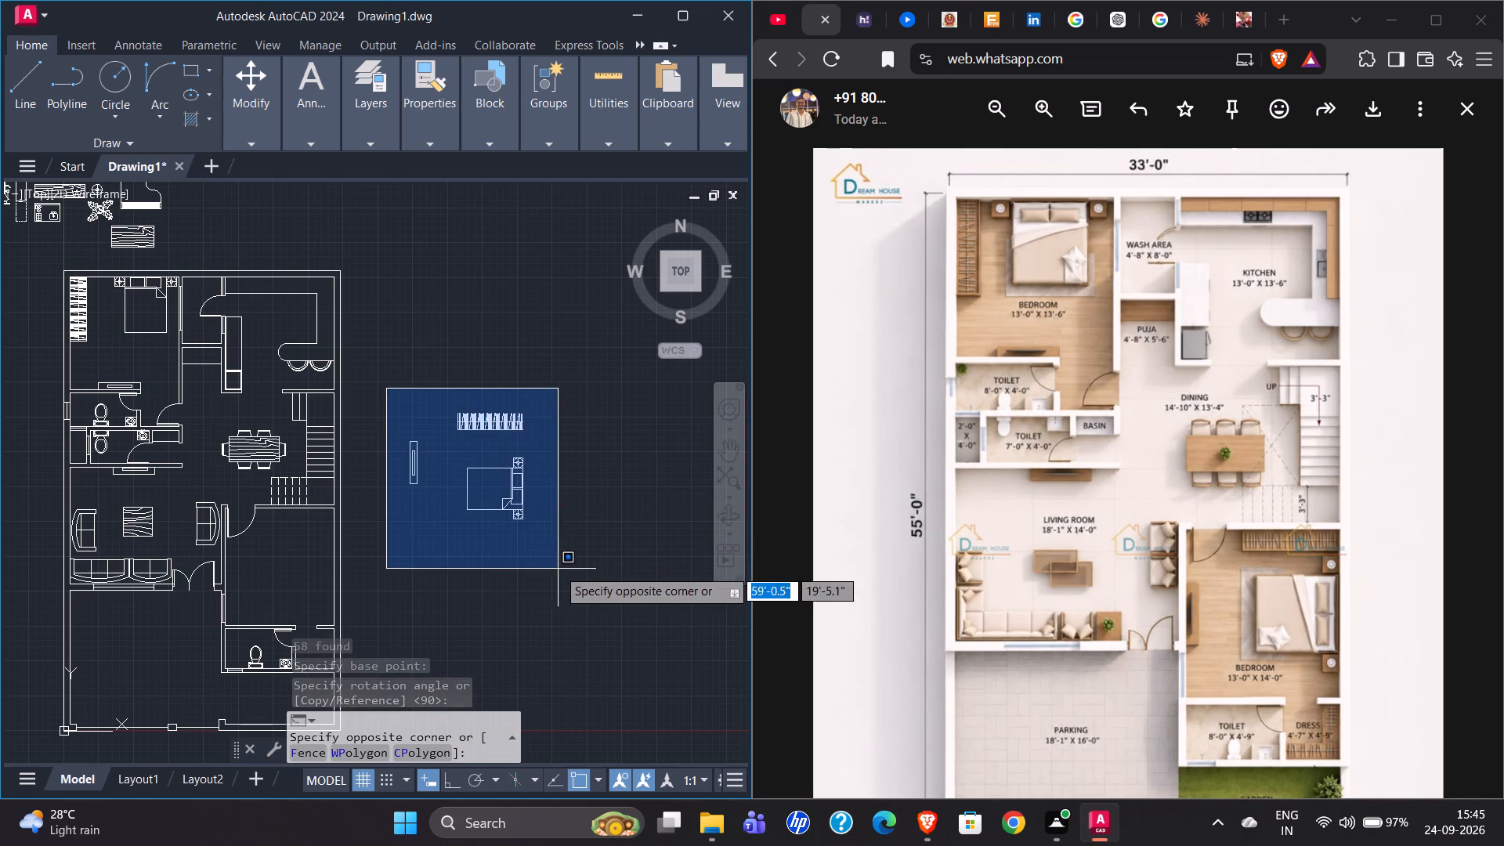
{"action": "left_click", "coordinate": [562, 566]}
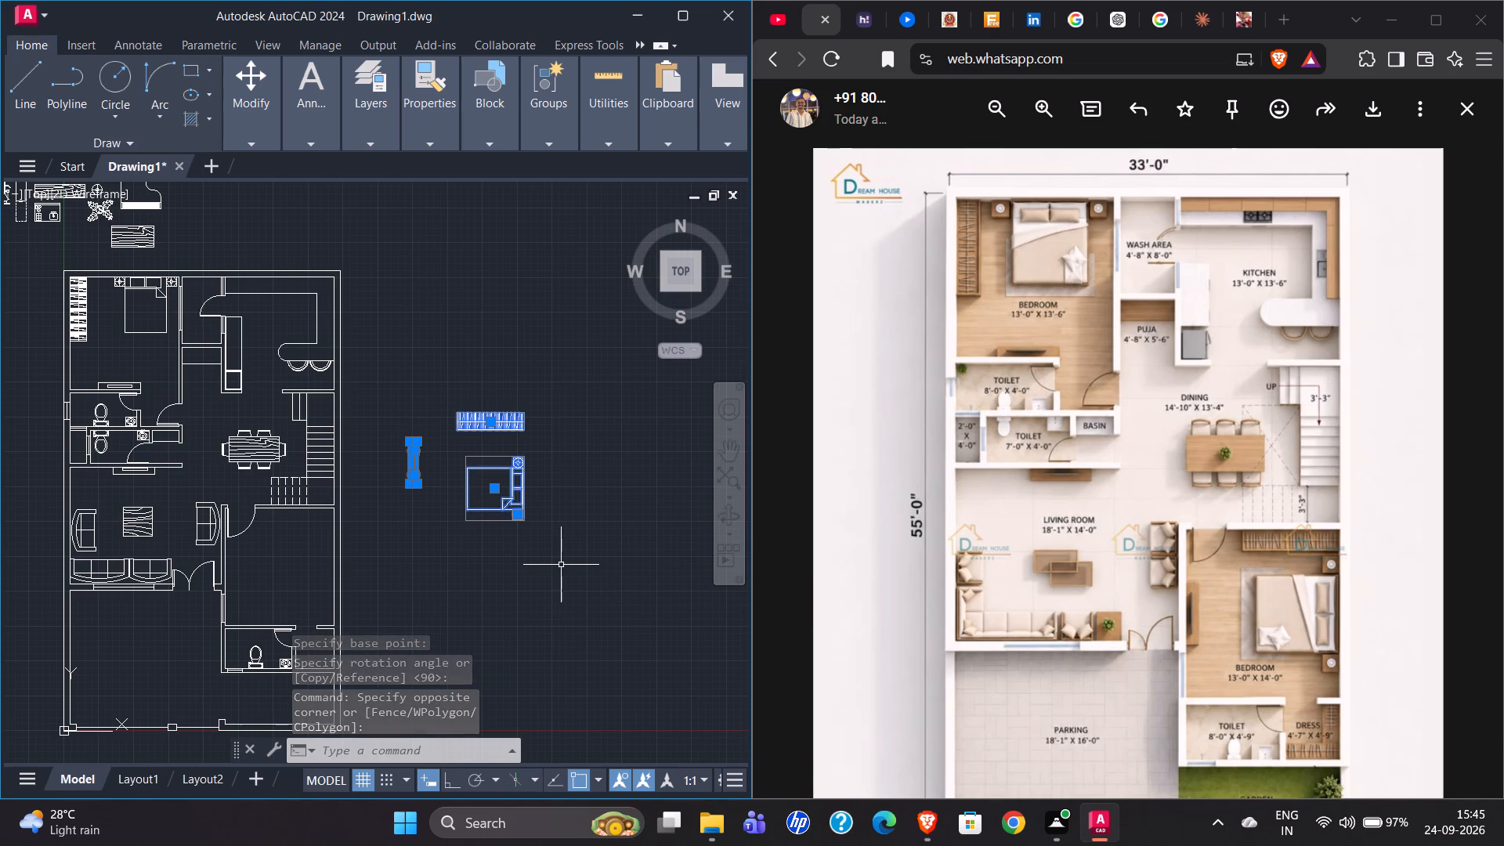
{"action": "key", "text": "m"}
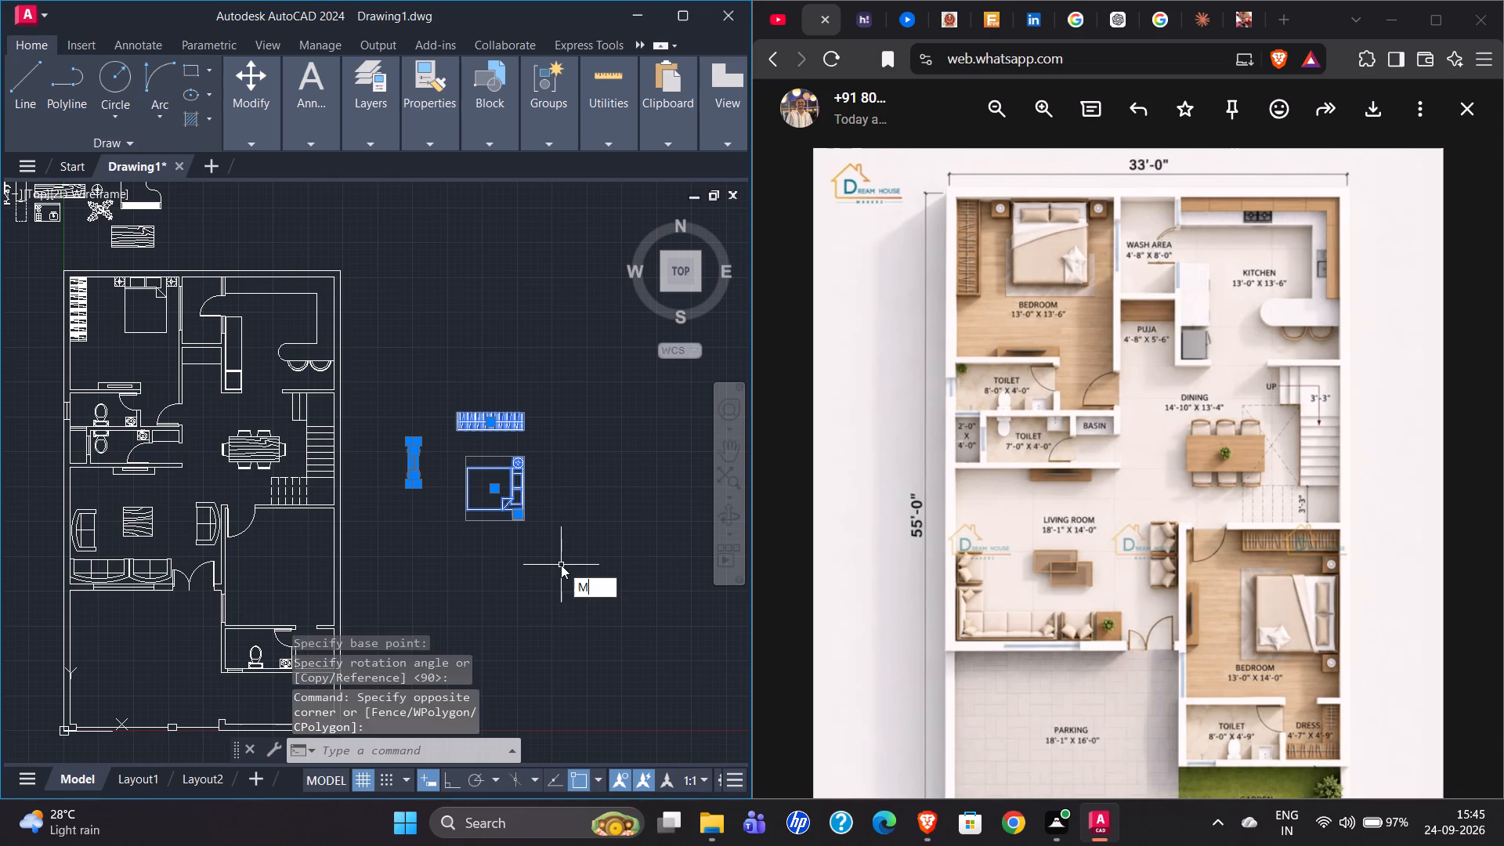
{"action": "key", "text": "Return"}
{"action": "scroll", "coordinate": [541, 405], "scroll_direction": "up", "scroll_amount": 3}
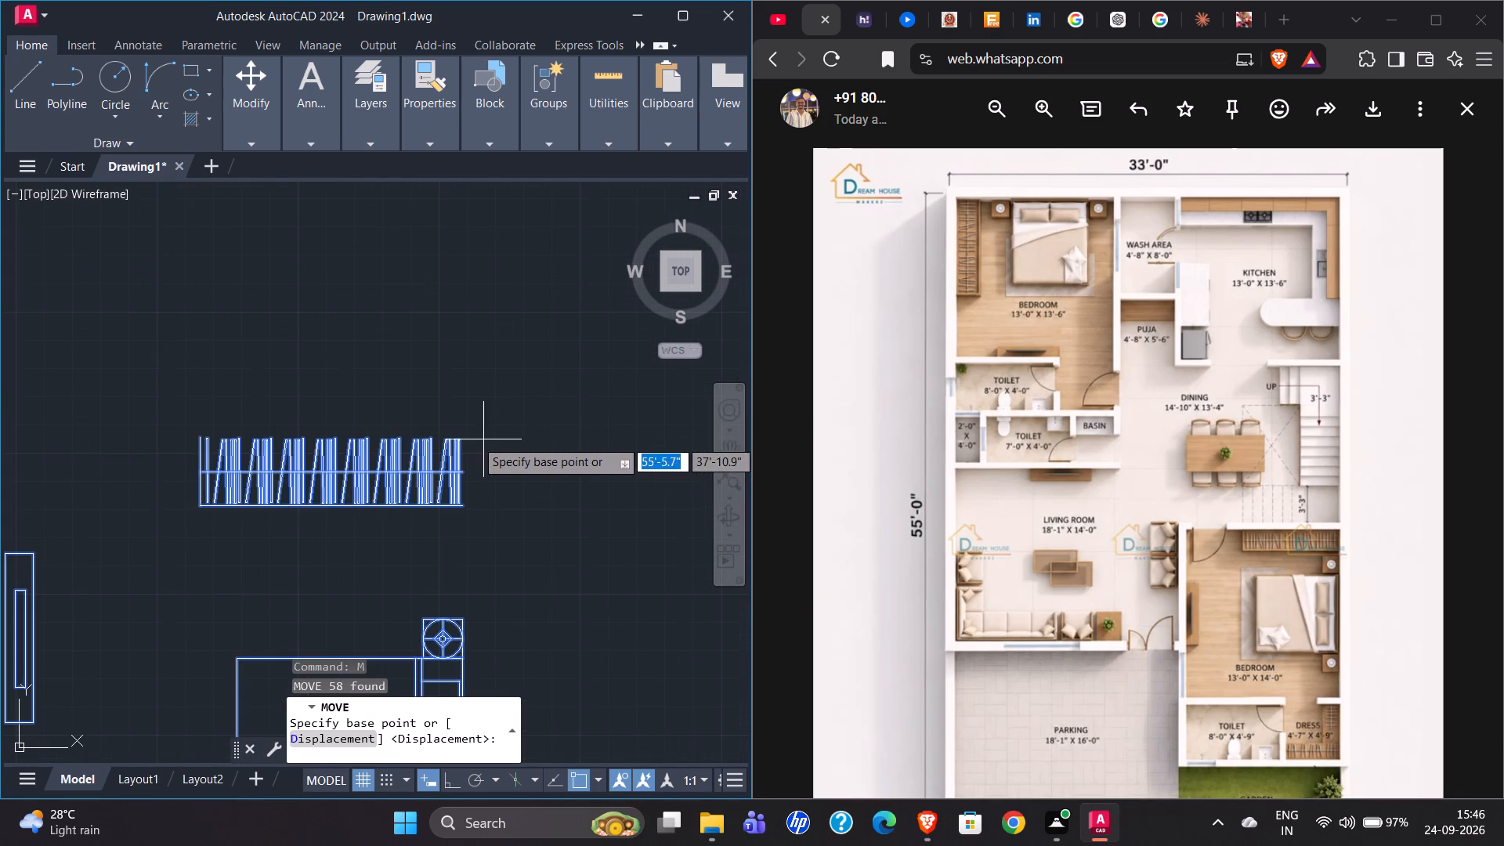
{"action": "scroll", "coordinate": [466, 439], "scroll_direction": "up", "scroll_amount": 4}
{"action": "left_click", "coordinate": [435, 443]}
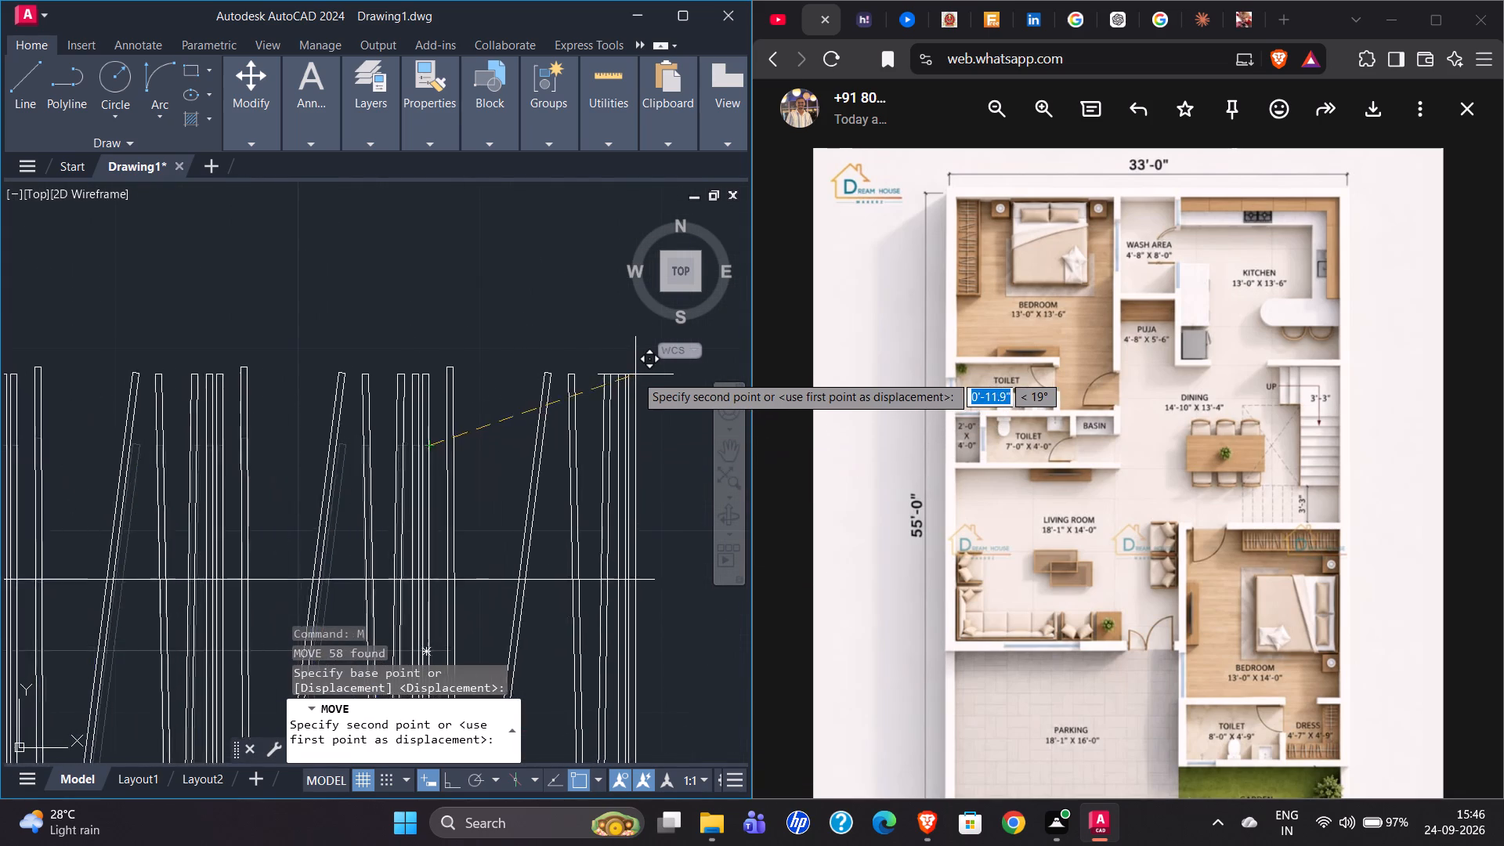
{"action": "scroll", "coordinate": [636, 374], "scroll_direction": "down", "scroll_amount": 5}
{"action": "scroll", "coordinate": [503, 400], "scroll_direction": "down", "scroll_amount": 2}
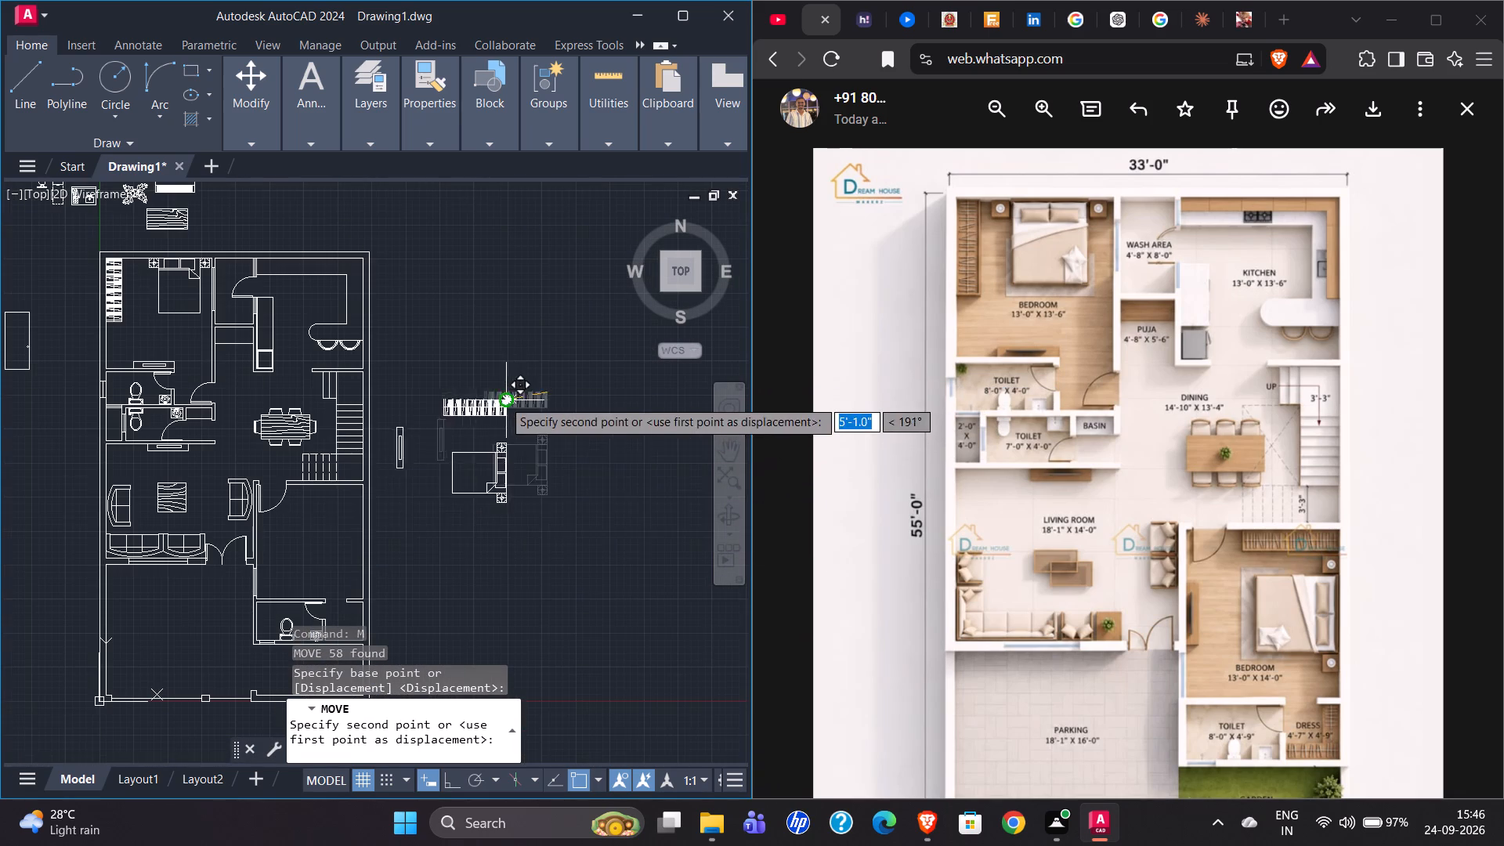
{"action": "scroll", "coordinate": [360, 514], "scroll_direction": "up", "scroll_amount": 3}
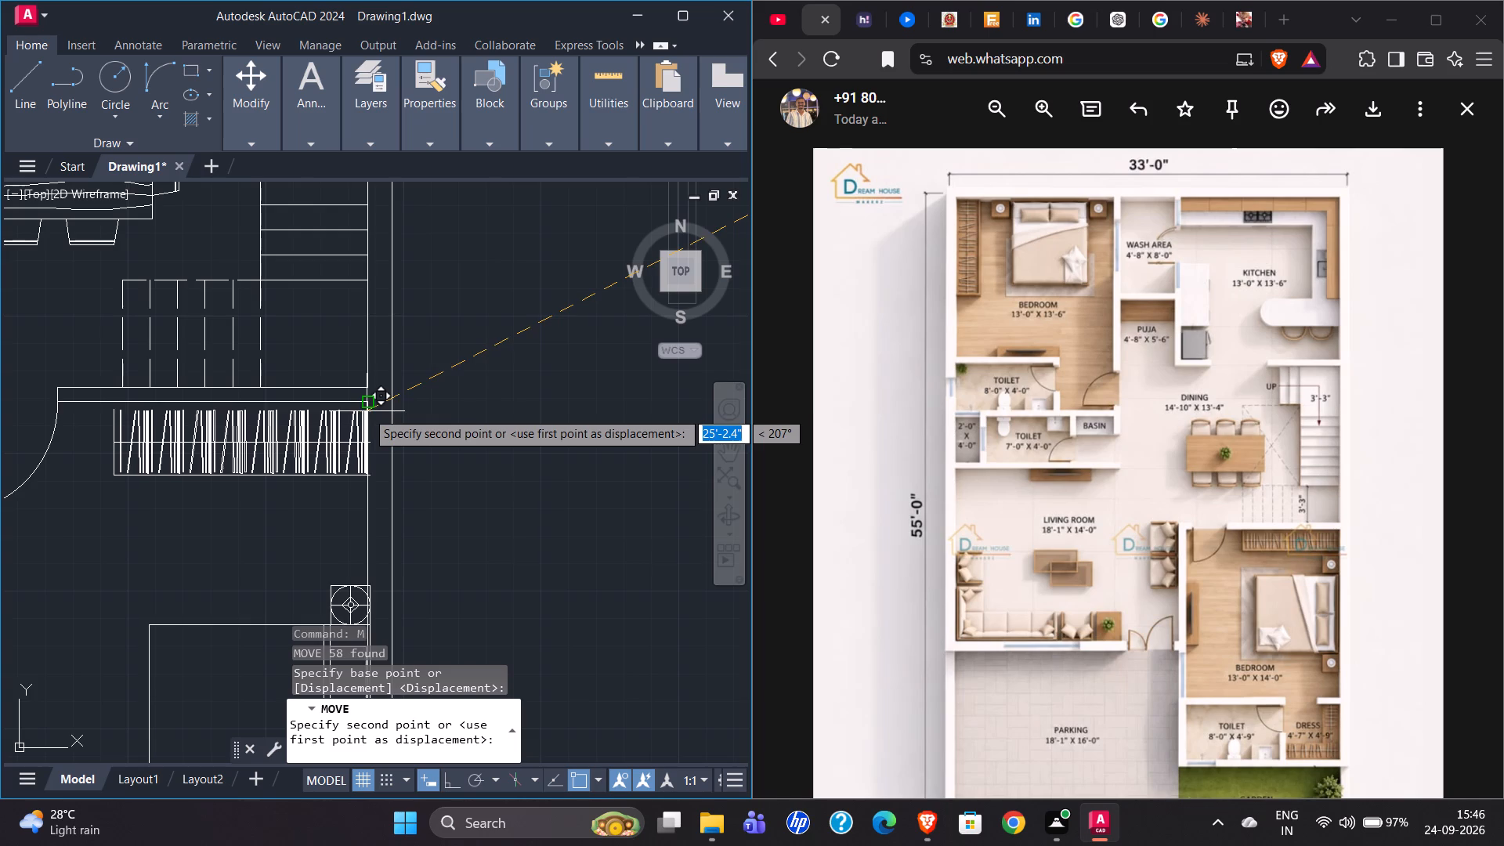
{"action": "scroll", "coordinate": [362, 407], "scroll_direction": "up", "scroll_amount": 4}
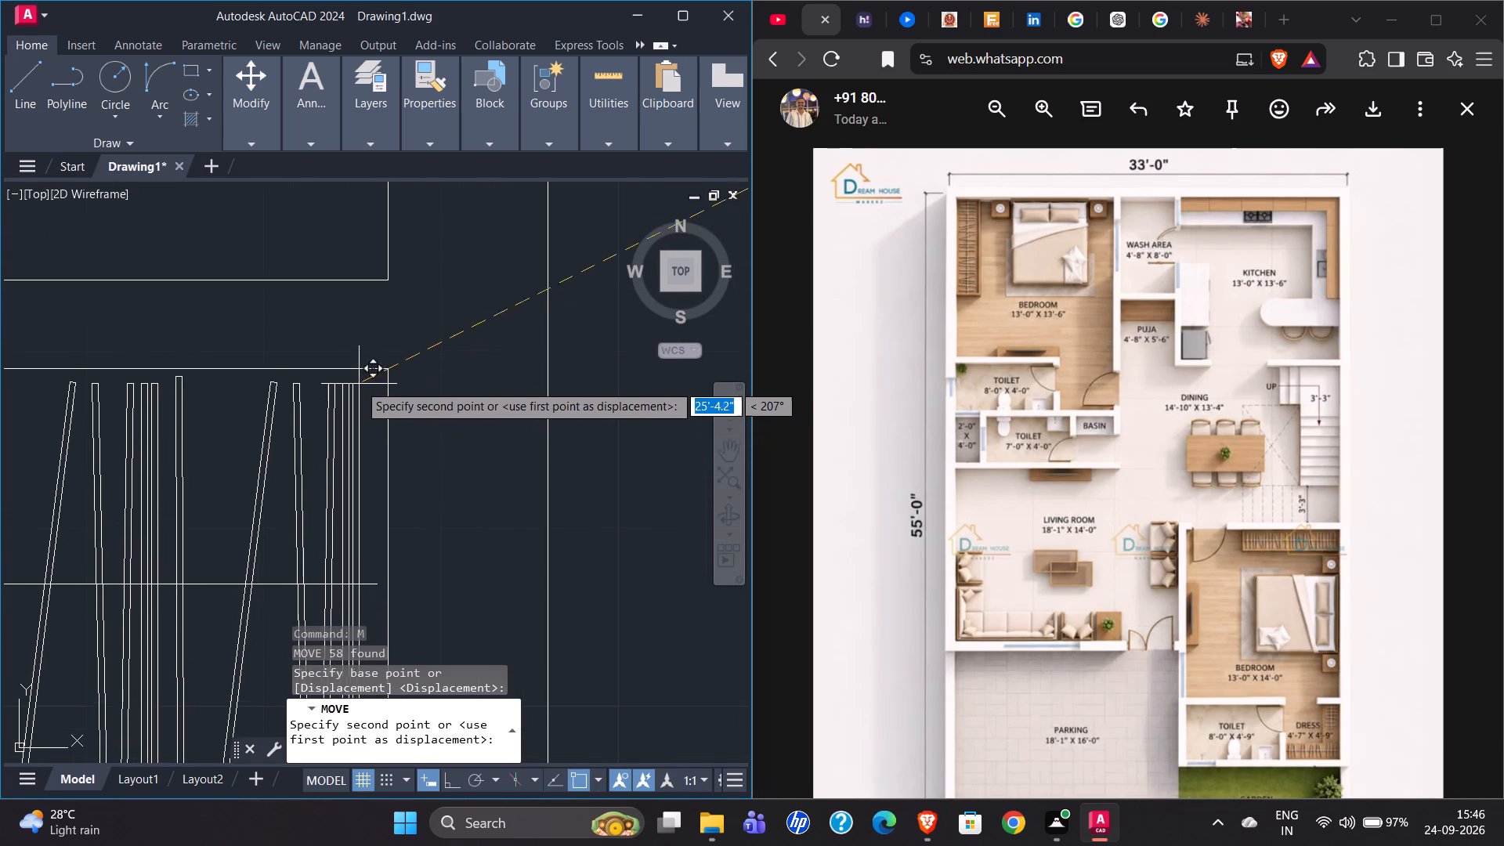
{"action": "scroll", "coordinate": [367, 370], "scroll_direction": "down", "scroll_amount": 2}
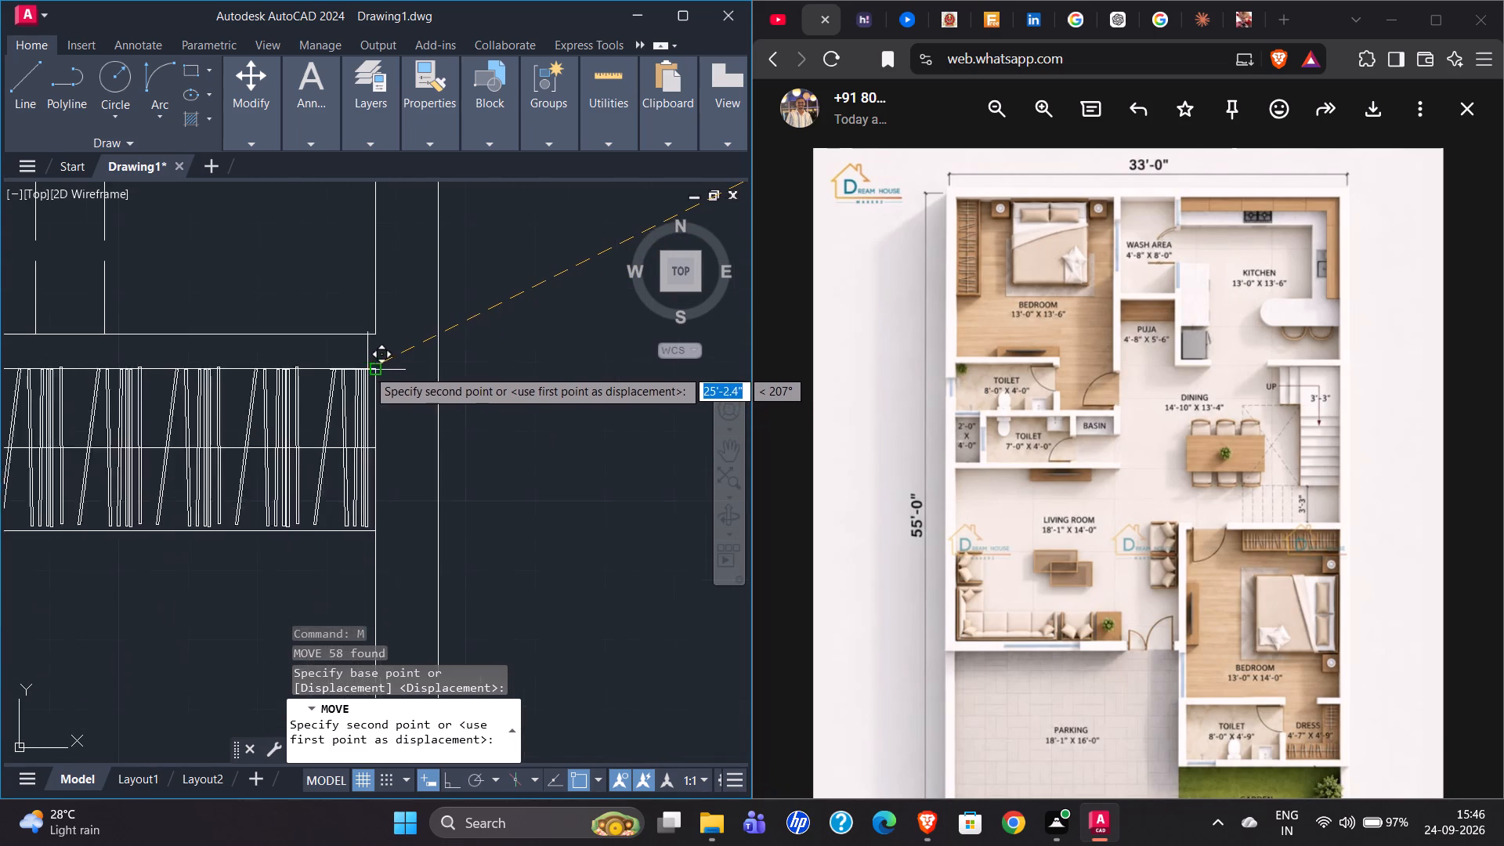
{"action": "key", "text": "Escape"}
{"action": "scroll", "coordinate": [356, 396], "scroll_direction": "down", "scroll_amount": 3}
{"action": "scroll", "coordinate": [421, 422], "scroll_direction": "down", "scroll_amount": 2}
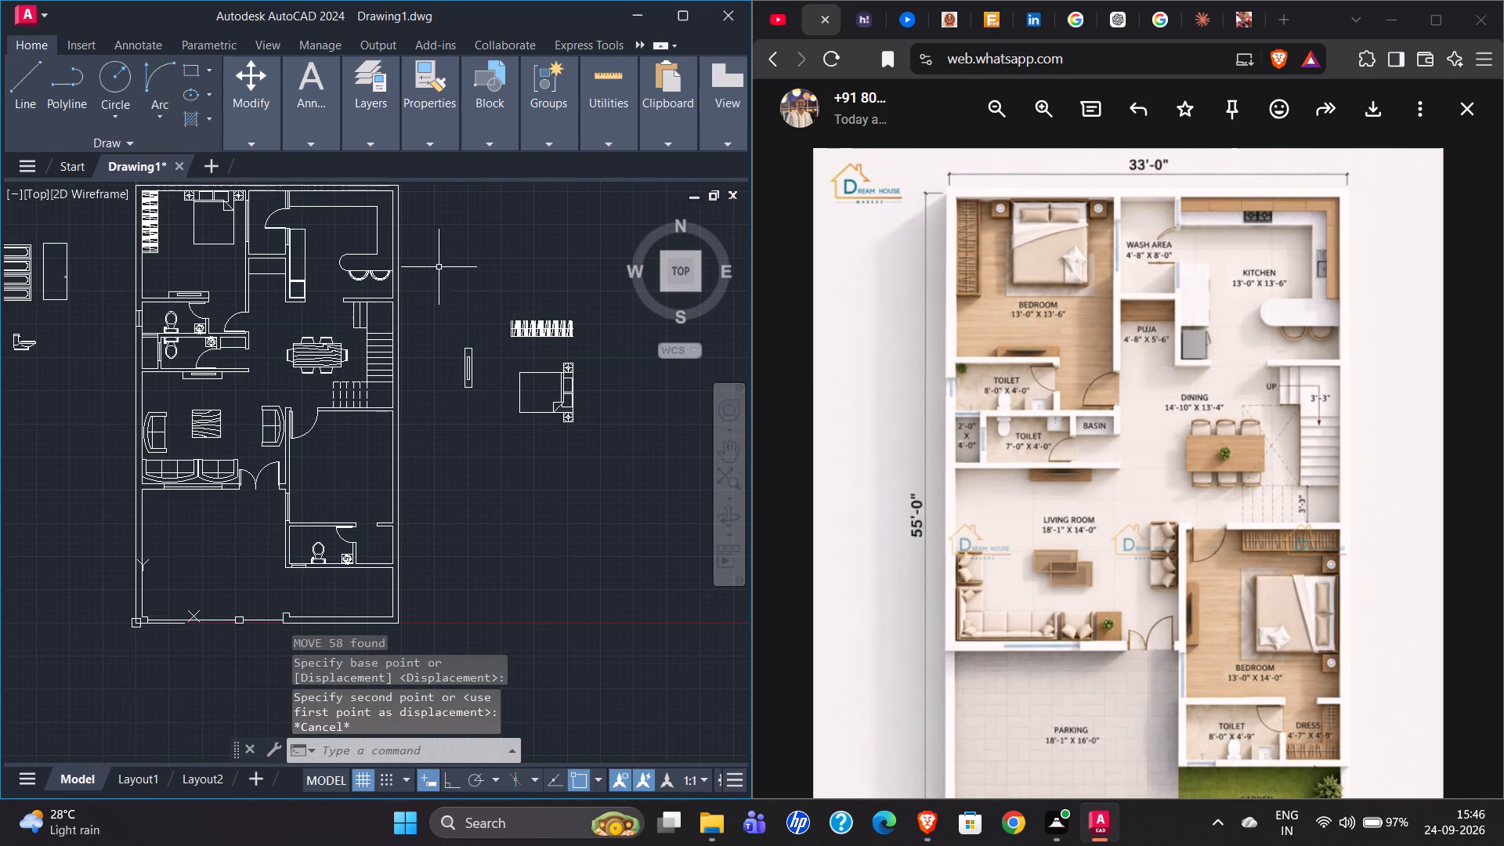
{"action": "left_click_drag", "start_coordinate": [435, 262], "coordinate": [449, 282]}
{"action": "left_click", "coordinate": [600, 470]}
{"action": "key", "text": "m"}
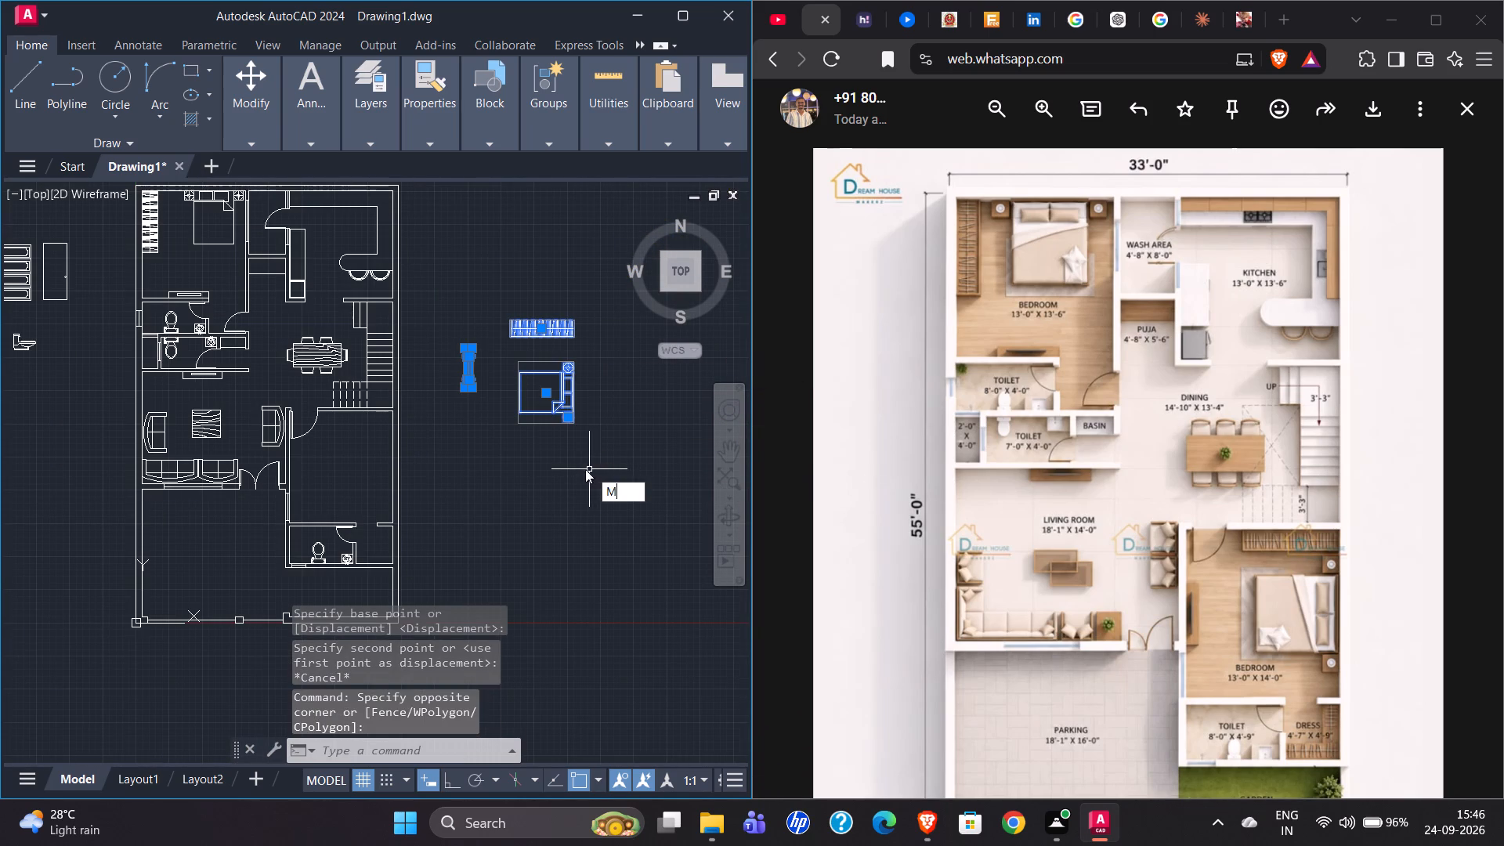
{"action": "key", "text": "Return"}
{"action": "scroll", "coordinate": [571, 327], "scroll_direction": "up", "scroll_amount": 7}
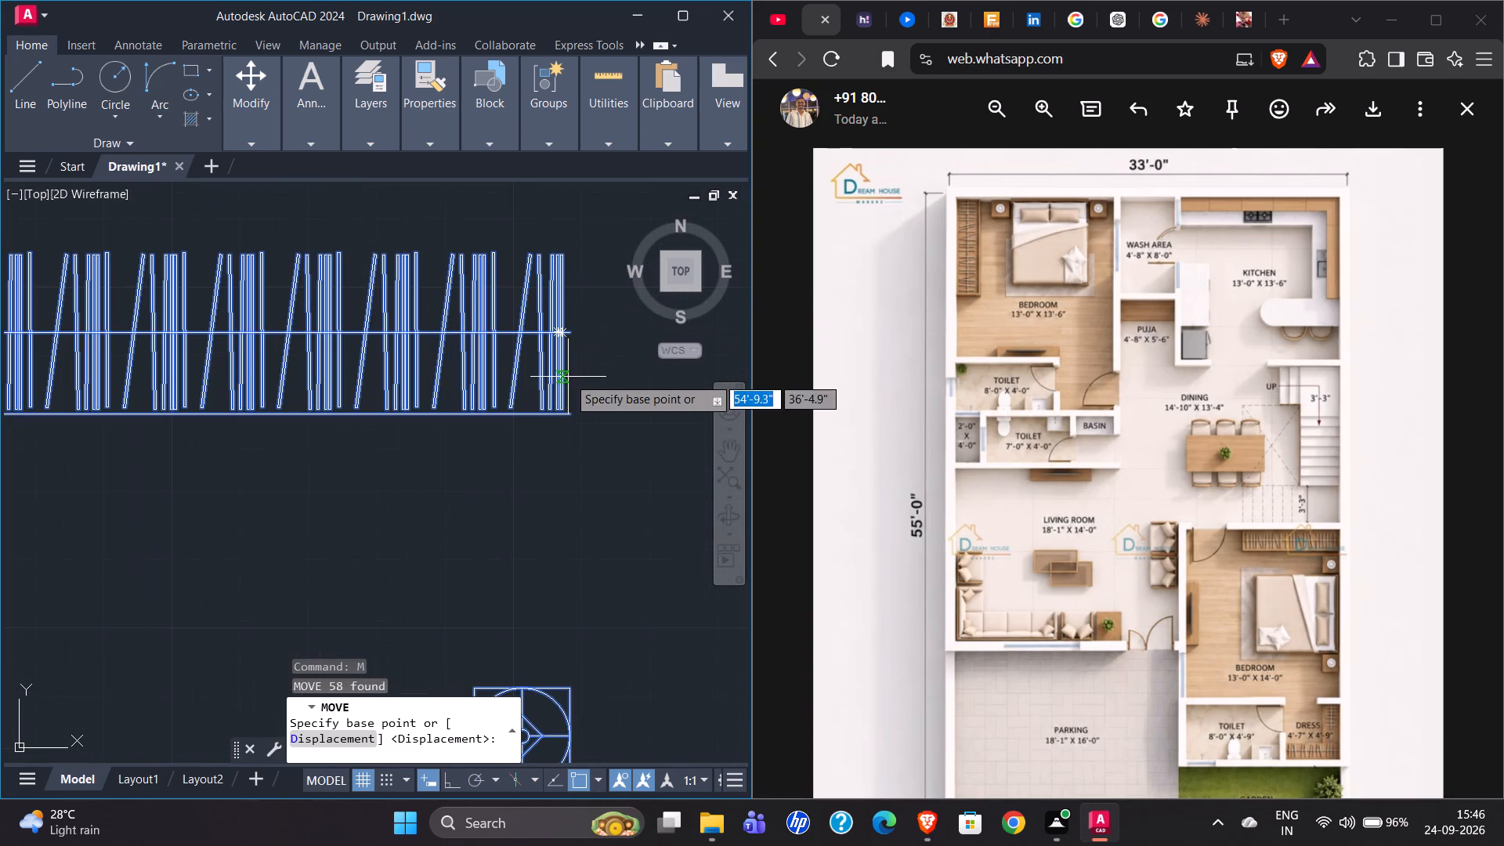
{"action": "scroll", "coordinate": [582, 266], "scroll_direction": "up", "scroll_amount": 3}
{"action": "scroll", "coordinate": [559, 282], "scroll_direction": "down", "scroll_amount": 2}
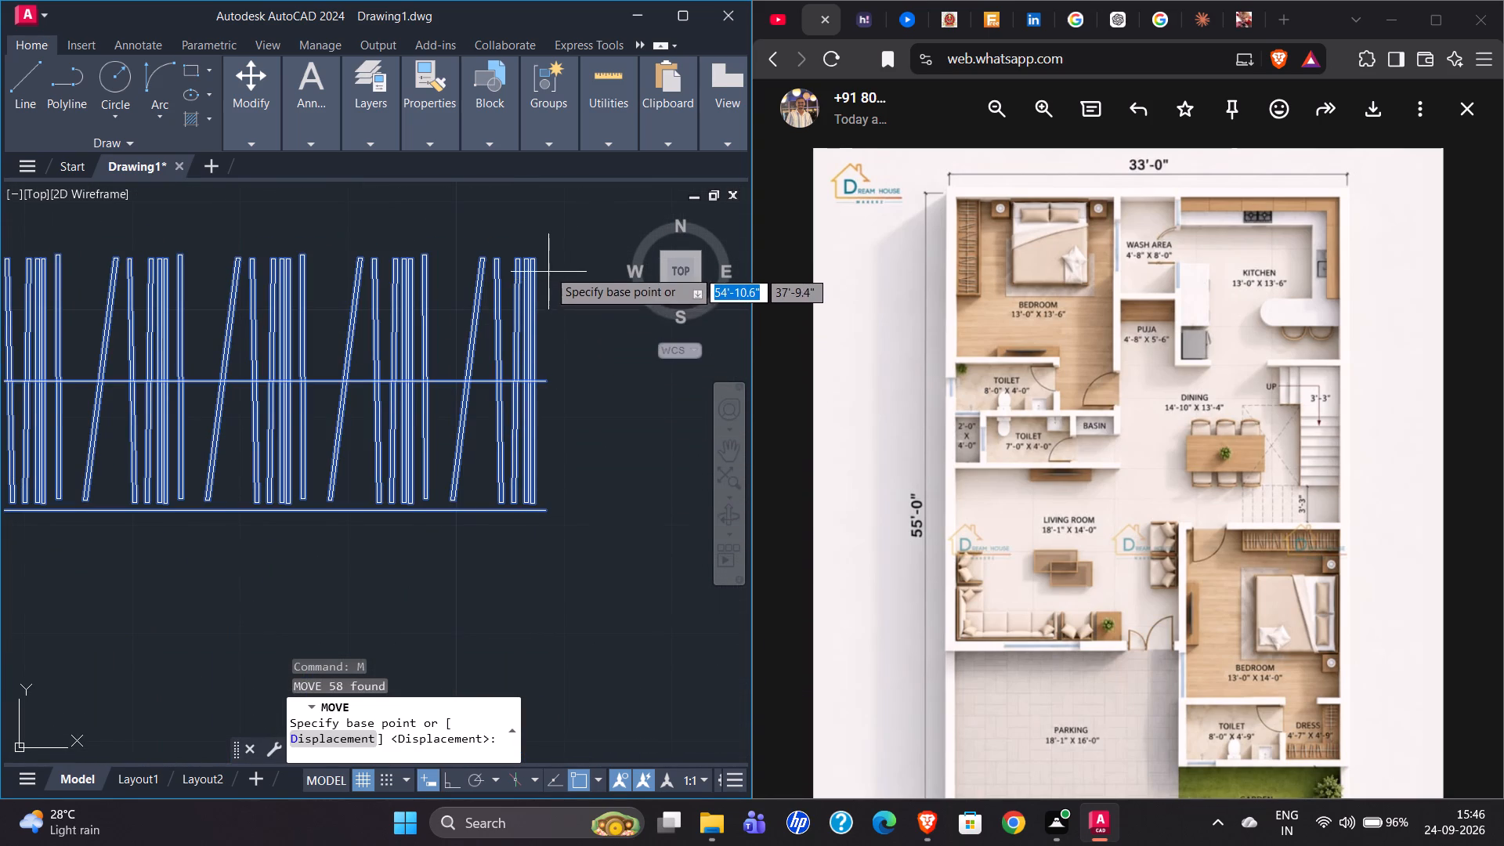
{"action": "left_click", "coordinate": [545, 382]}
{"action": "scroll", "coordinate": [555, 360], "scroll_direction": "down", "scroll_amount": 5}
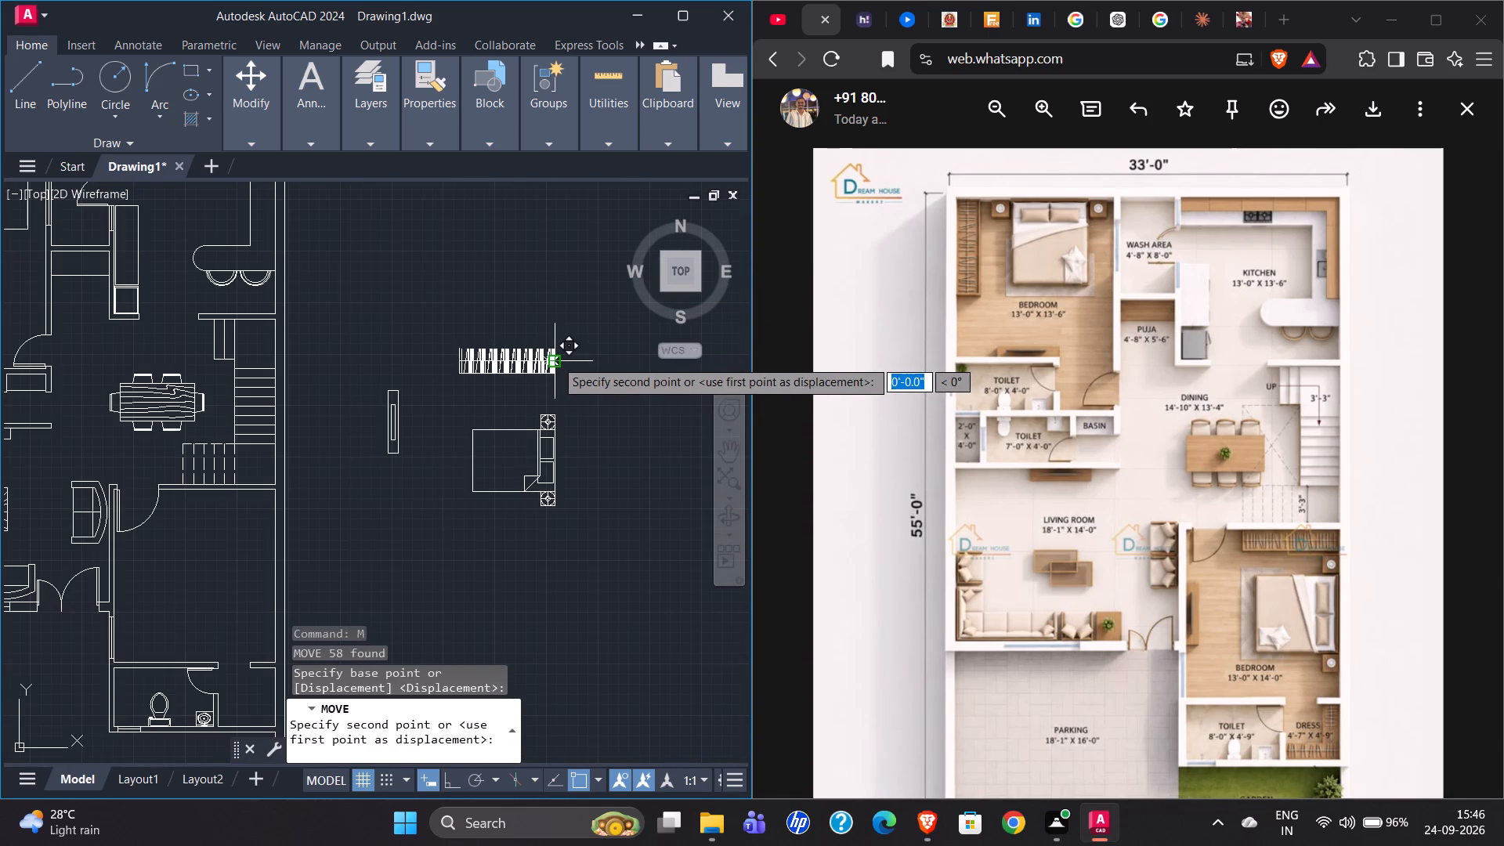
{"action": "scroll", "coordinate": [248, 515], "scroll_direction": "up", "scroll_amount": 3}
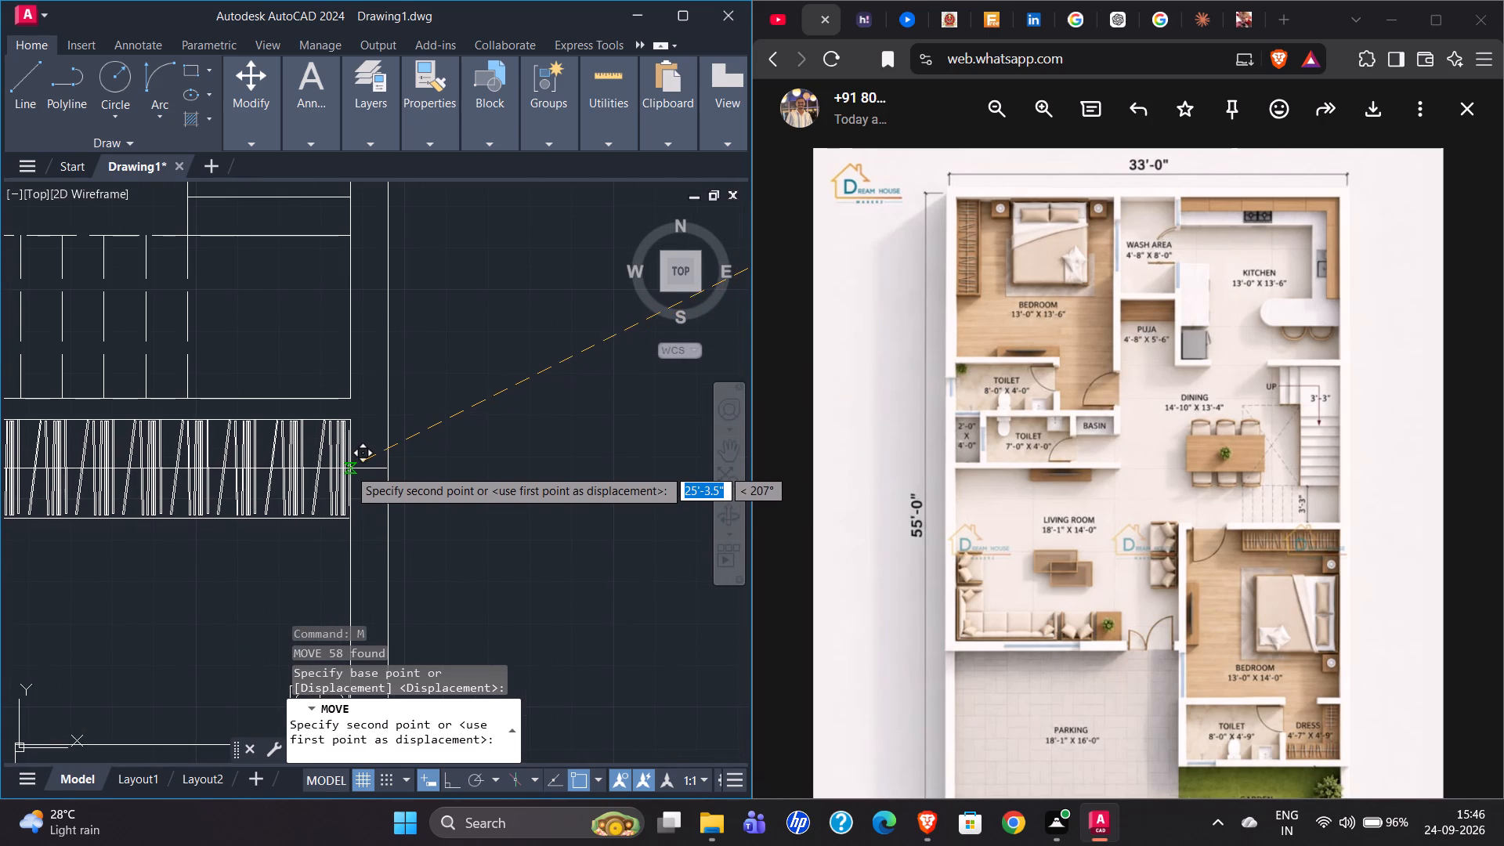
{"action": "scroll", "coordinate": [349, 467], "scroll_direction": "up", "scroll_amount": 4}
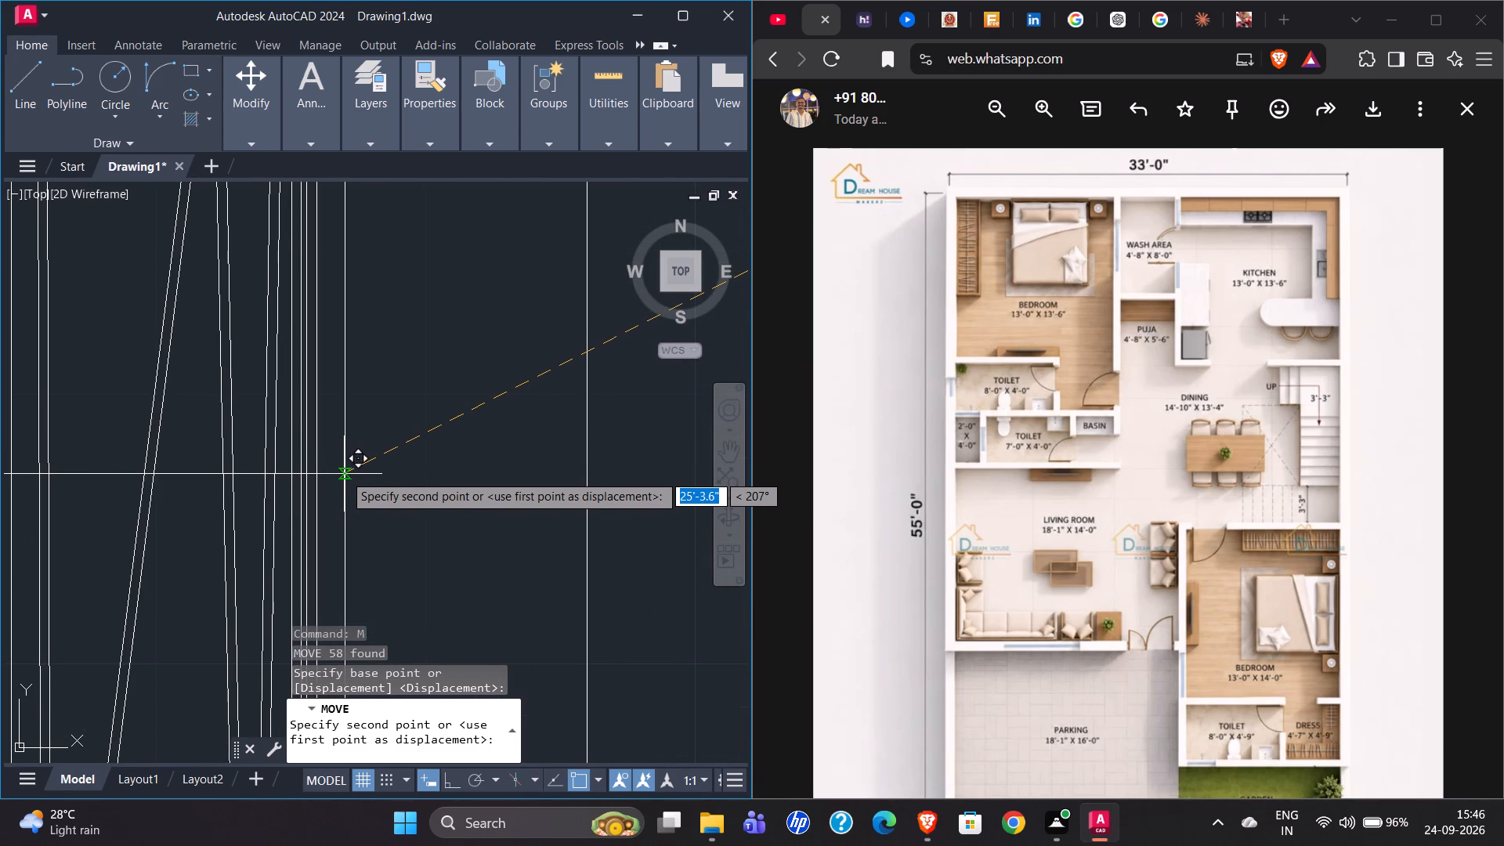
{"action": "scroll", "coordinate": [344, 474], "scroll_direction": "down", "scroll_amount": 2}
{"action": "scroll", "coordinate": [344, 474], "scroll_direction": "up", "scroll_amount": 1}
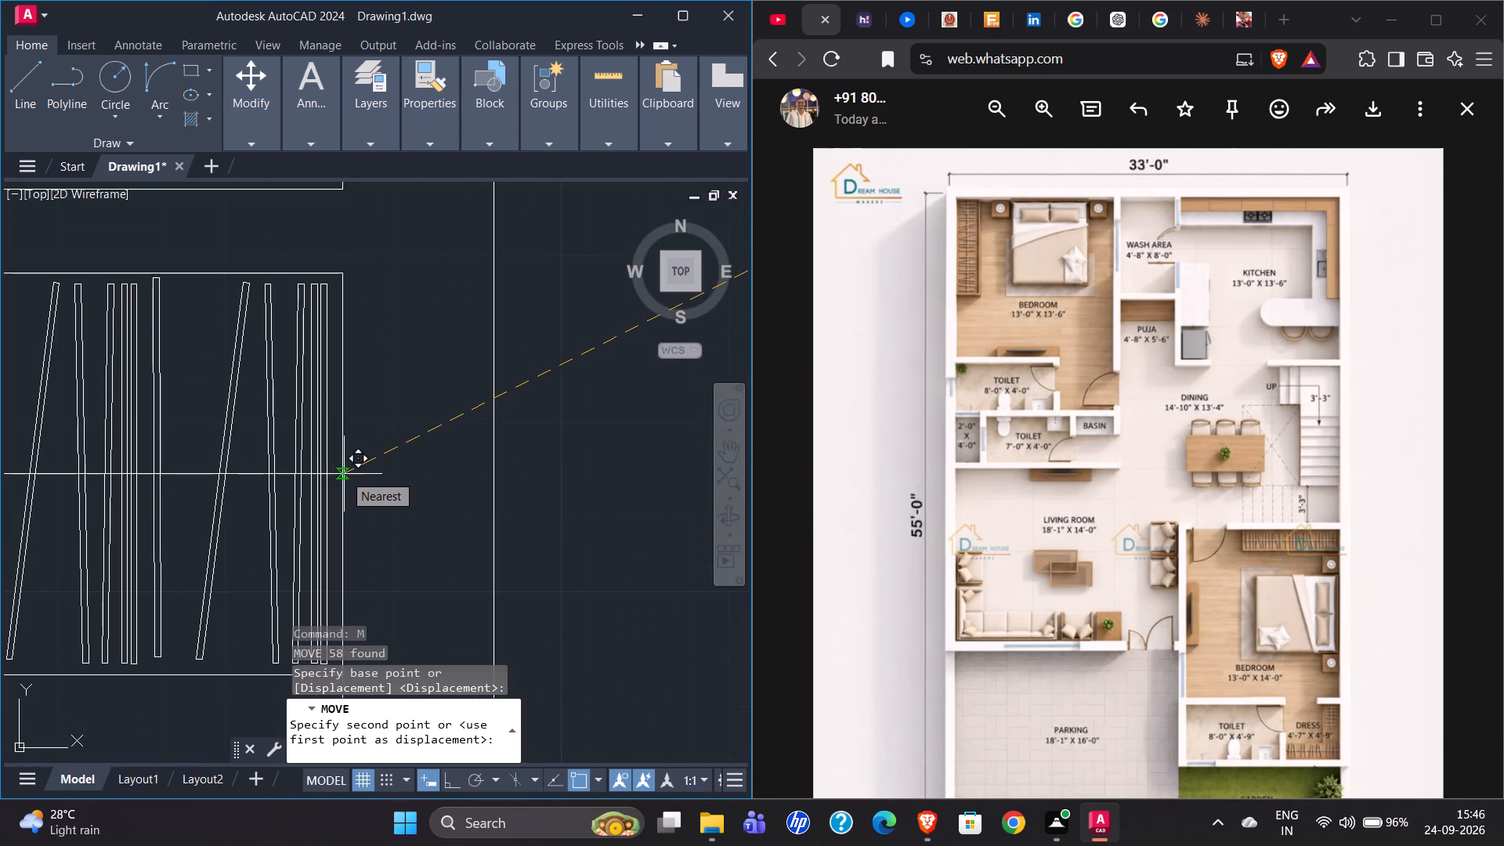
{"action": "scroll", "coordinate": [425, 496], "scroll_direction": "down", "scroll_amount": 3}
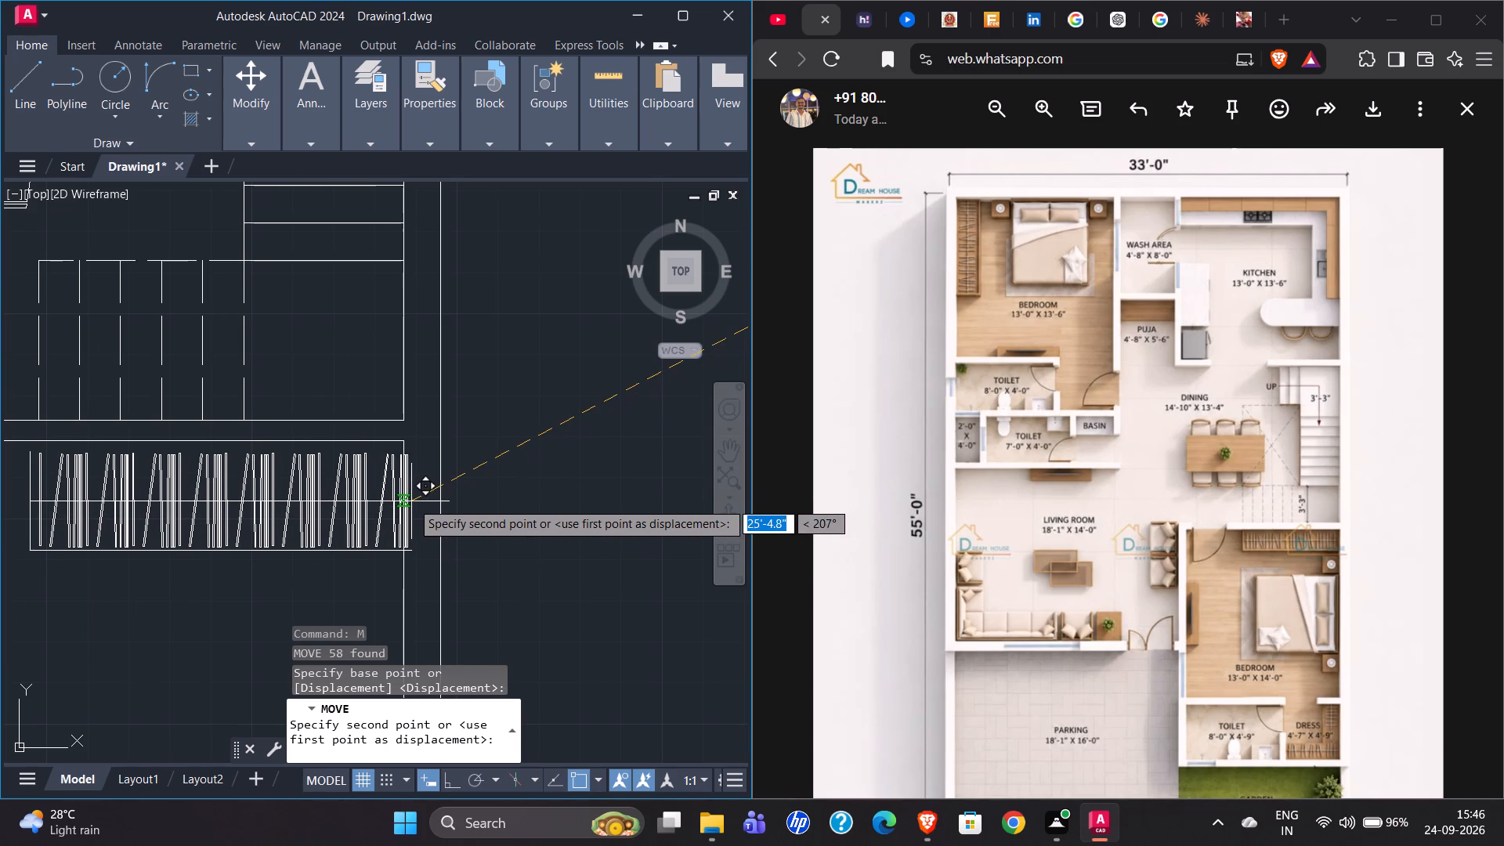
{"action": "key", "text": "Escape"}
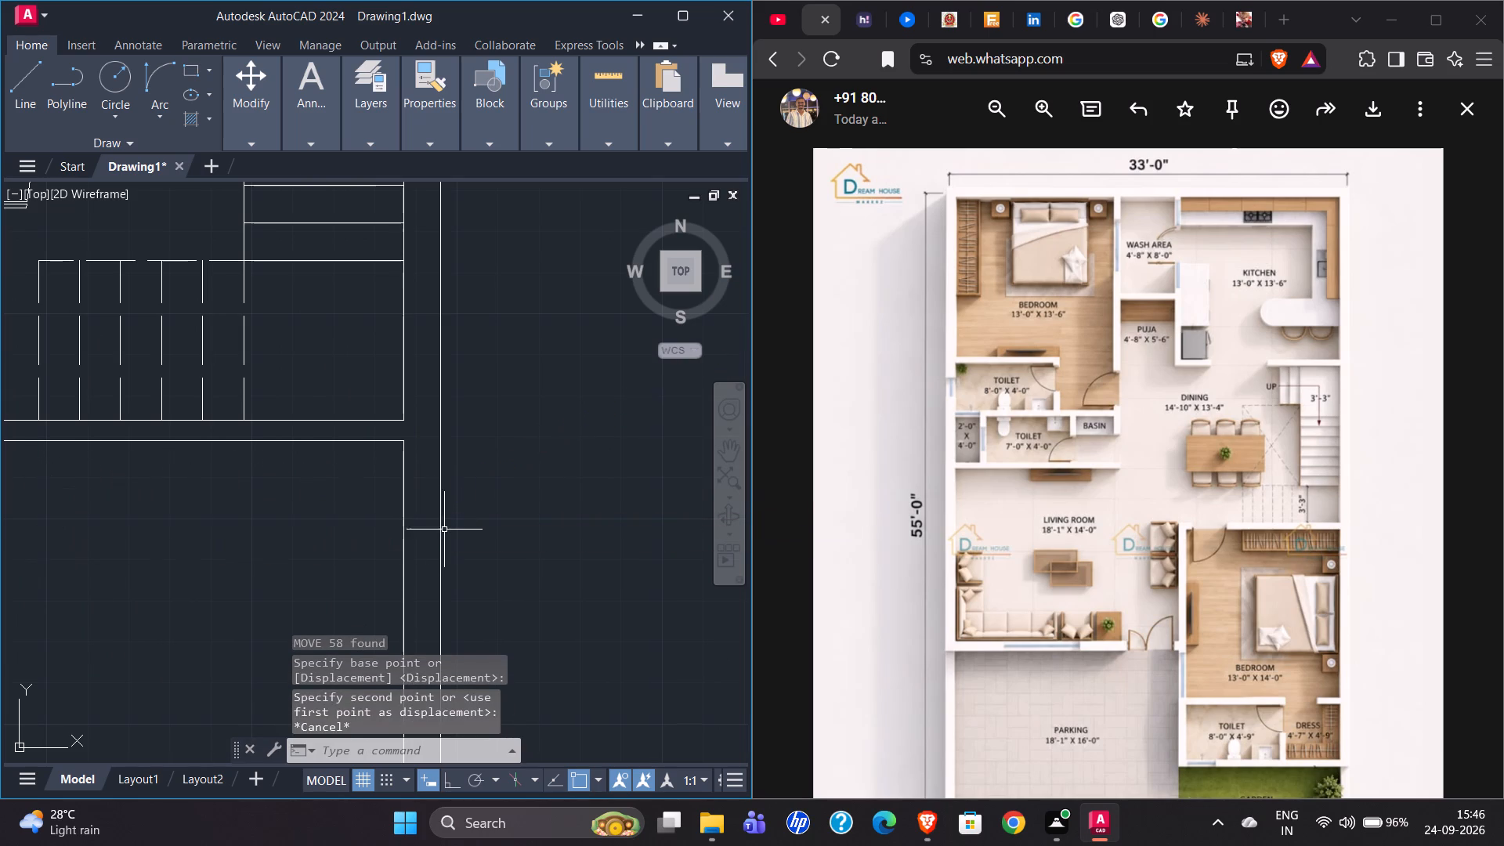
Draw a horizontal line about 8'-3" long, with Ortho on, along the copied wardrobe's open top edge, extending past its right end.
{"action": "scroll", "coordinate": [412, 527], "scroll_direction": "down", "scroll_amount": 3}
{"action": "scroll", "coordinate": [294, 470], "scroll_direction": "down", "scroll_amount": 1}
{"action": "scroll", "coordinate": [551, 398], "scroll_direction": "up", "scroll_amount": 4}
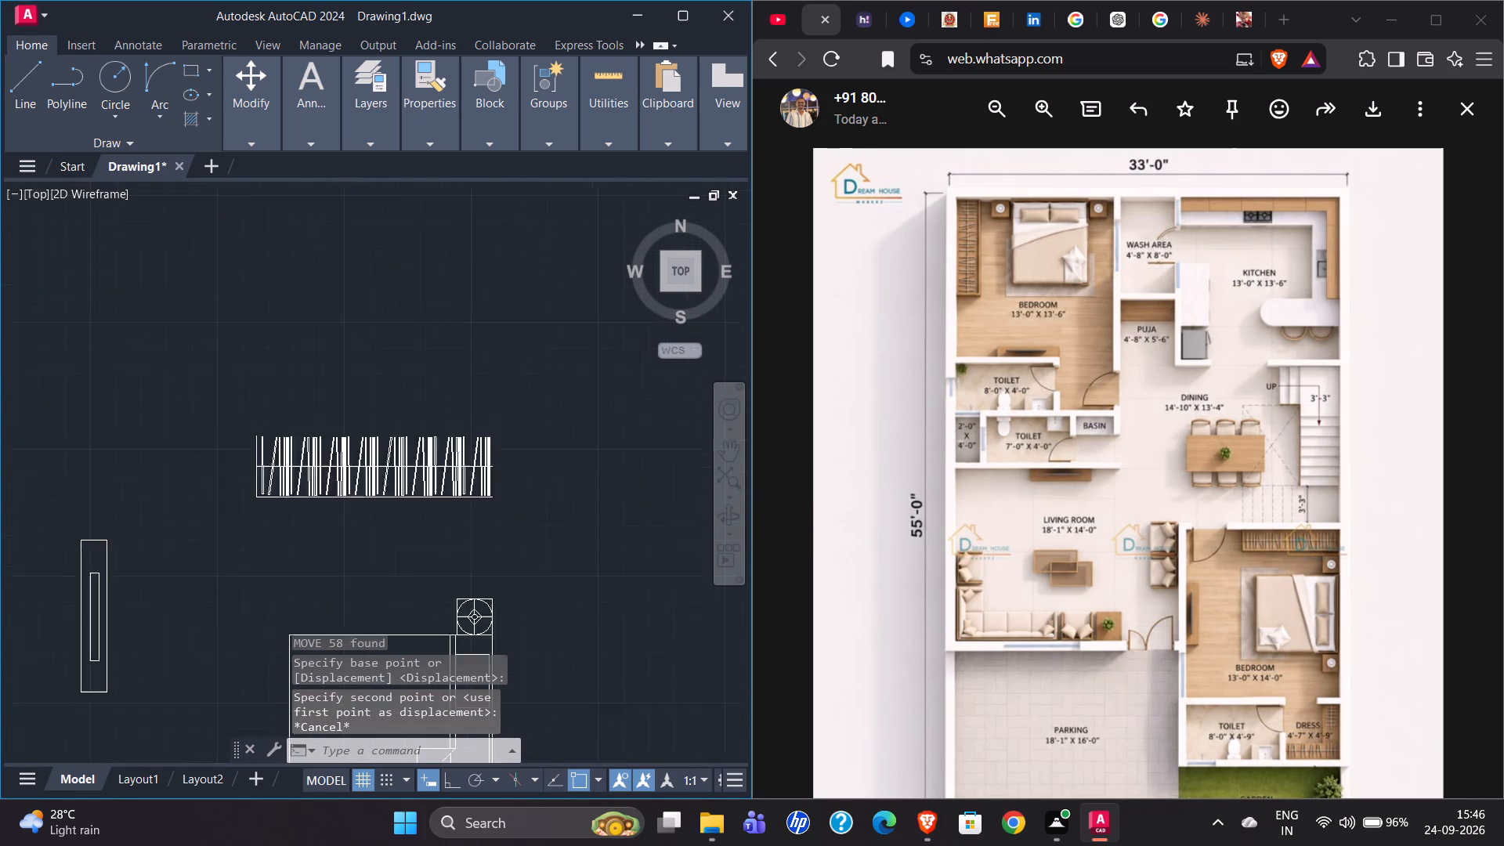
{"action": "left_click", "coordinate": [16, 94]}
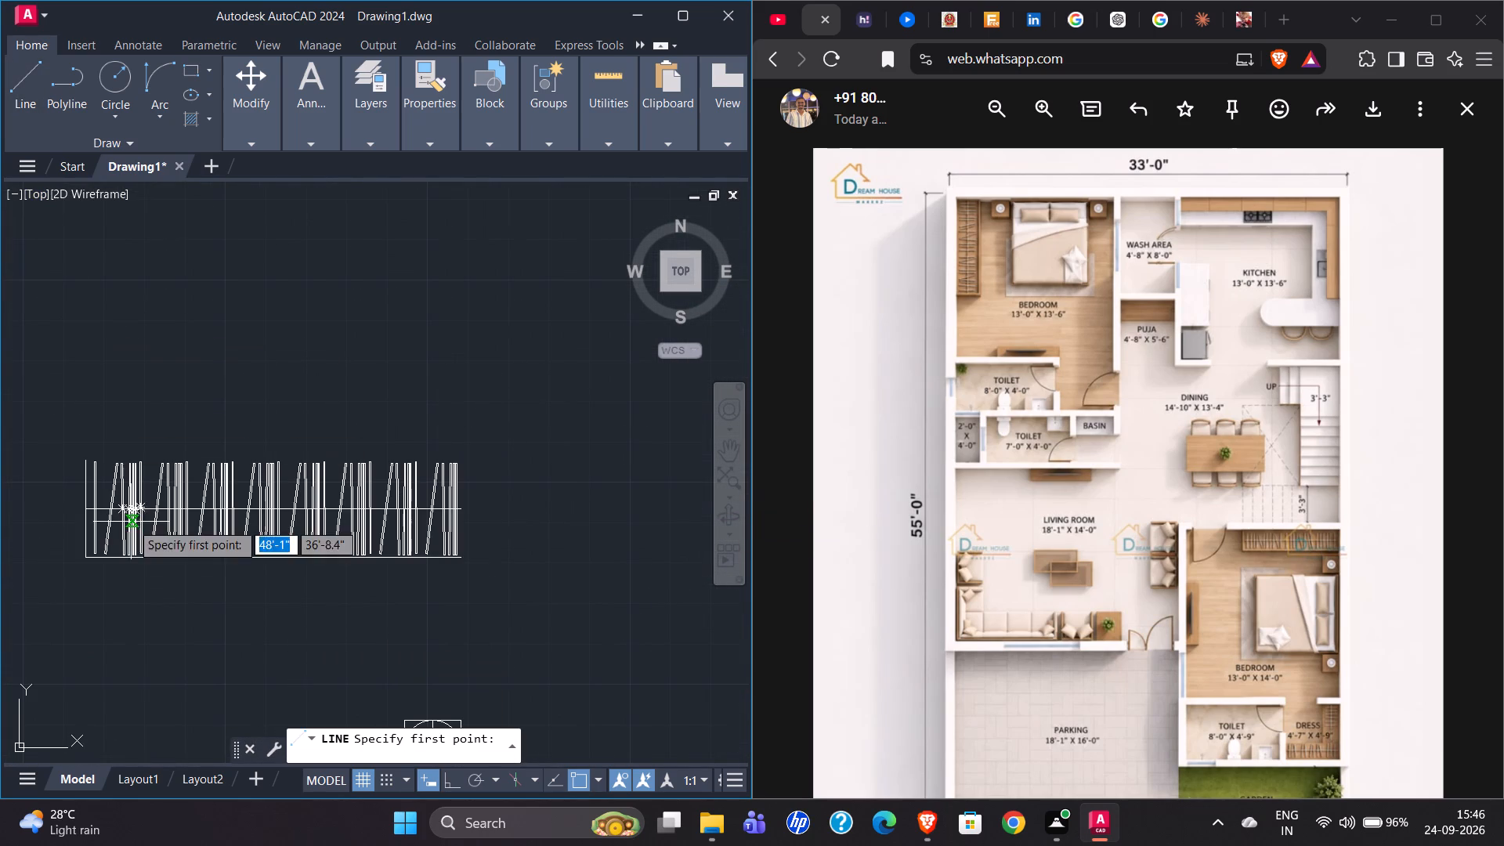
{"action": "left_click", "coordinate": [85, 460]}
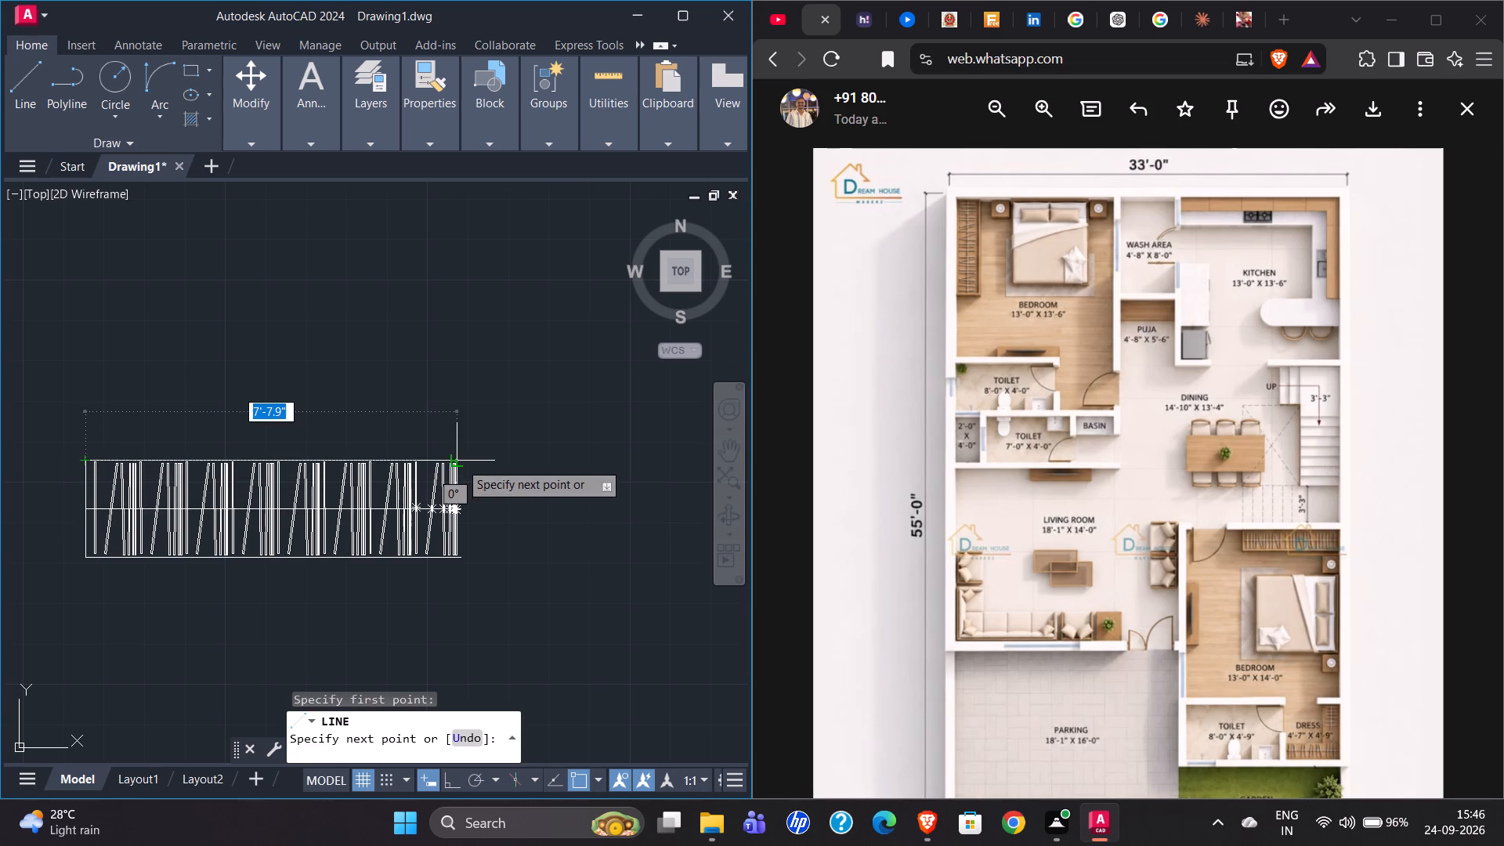
{"action": "scroll", "coordinate": [462, 464], "scroll_direction": "up", "scroll_amount": 2}
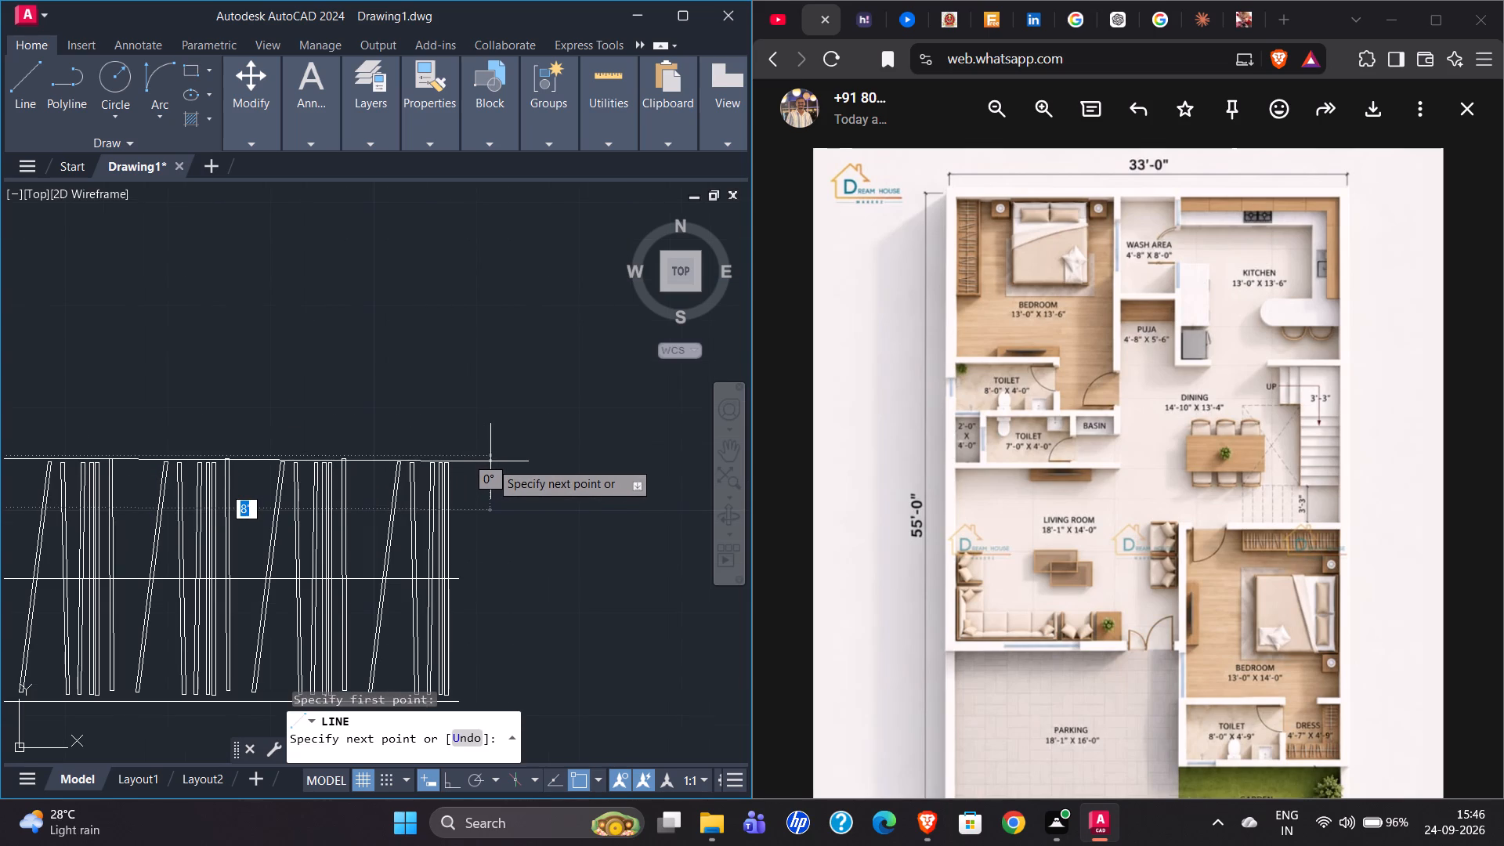
{"action": "left_click", "coordinate": [450, 775]}
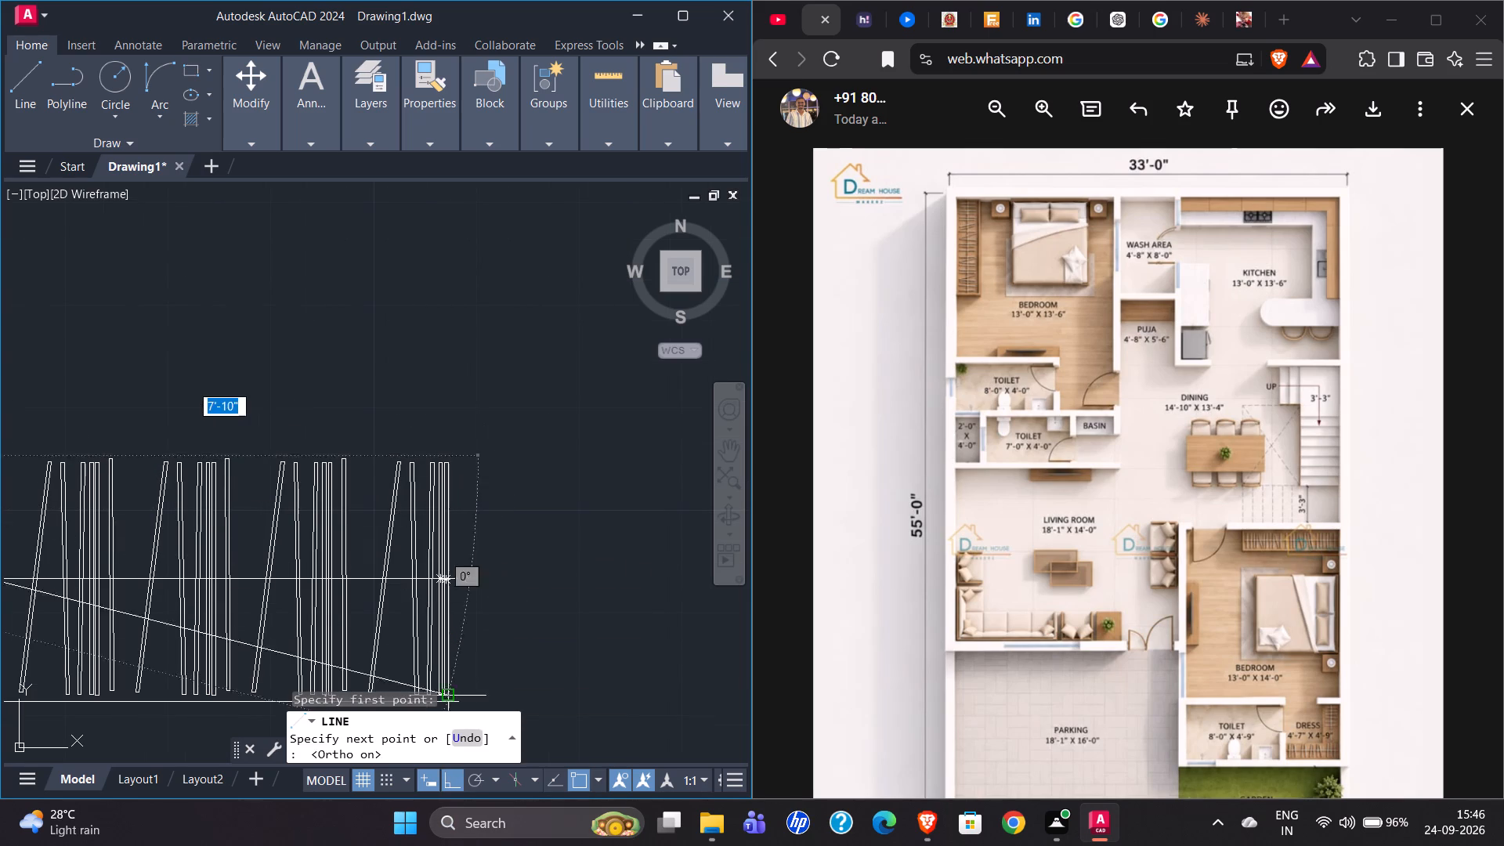
{"action": "scroll", "coordinate": [522, 423], "scroll_direction": "down", "scroll_amount": 1}
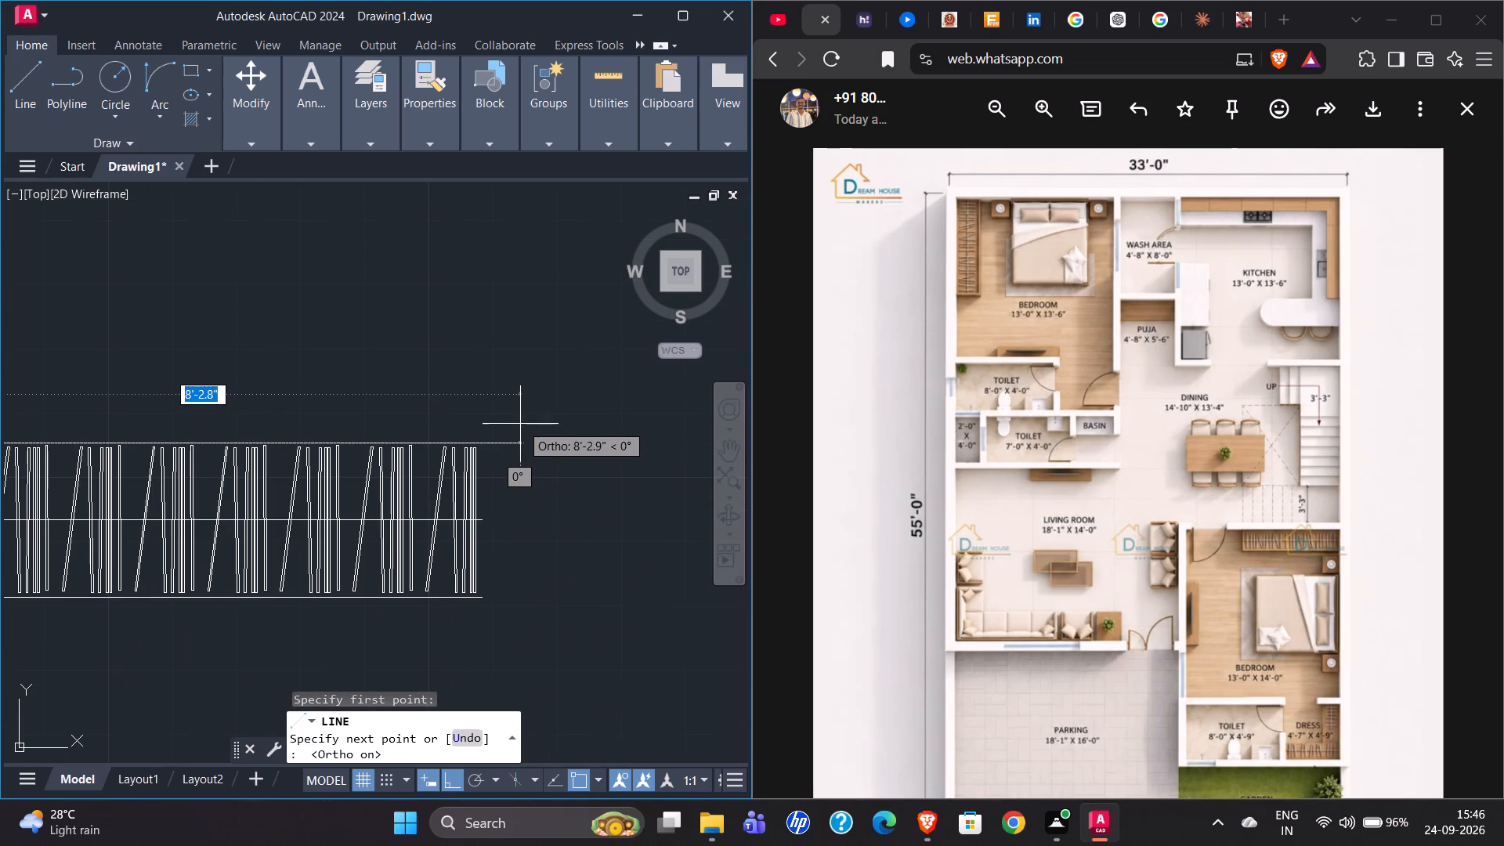
{"action": "left_click", "coordinate": [519, 426]}
{"action": "key", "text": "Escape"}
Close the wardrobe's right end with a vertical line from its bottom line to its top line, and trim the top line's overhang.
{"action": "left_click", "coordinate": [31, 89]}
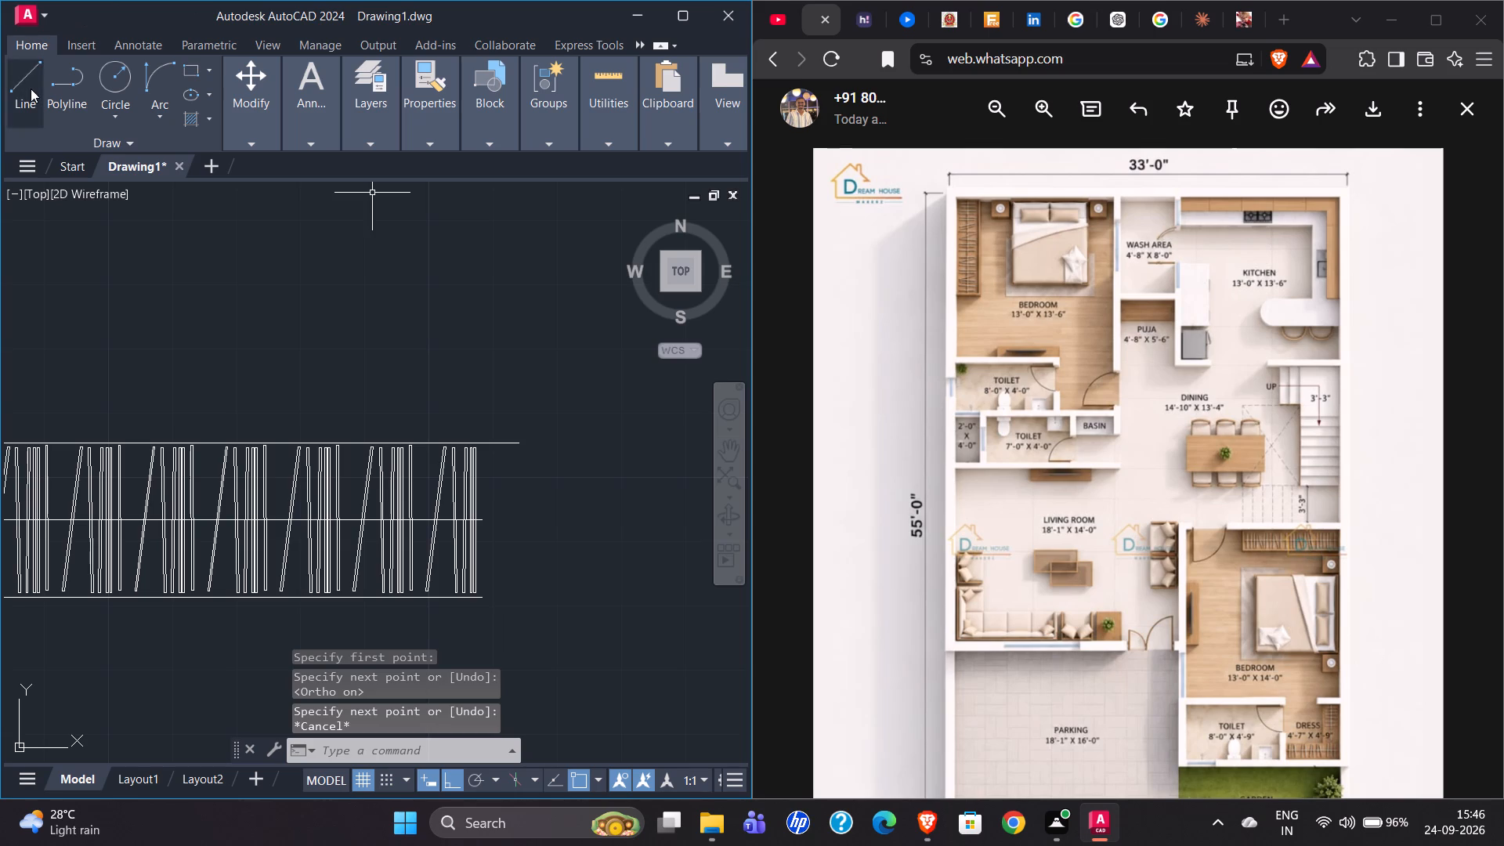
{"action": "left_click", "coordinate": [487, 602]}
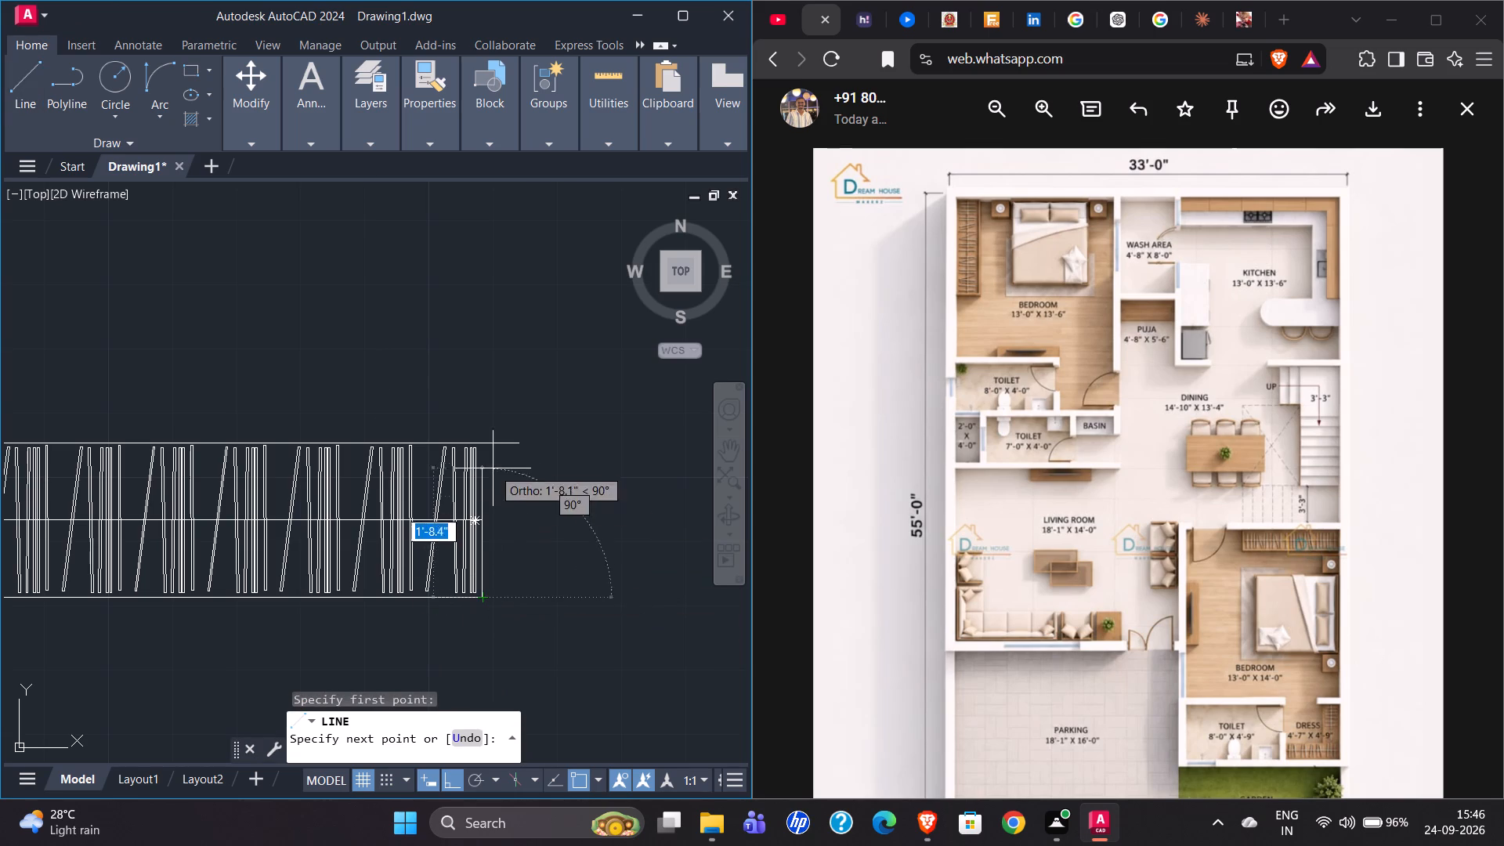
{"action": "left_click", "coordinate": [484, 446]}
{"action": "key", "text": "Escape"}
{"action": "type", "text": "TR"}
{"action": "key", "text": "Return"}
{"action": "left_click_drag", "start_coordinate": [503, 391], "coordinate": [504, 526]}
{"action": "key", "text": "Escape"}
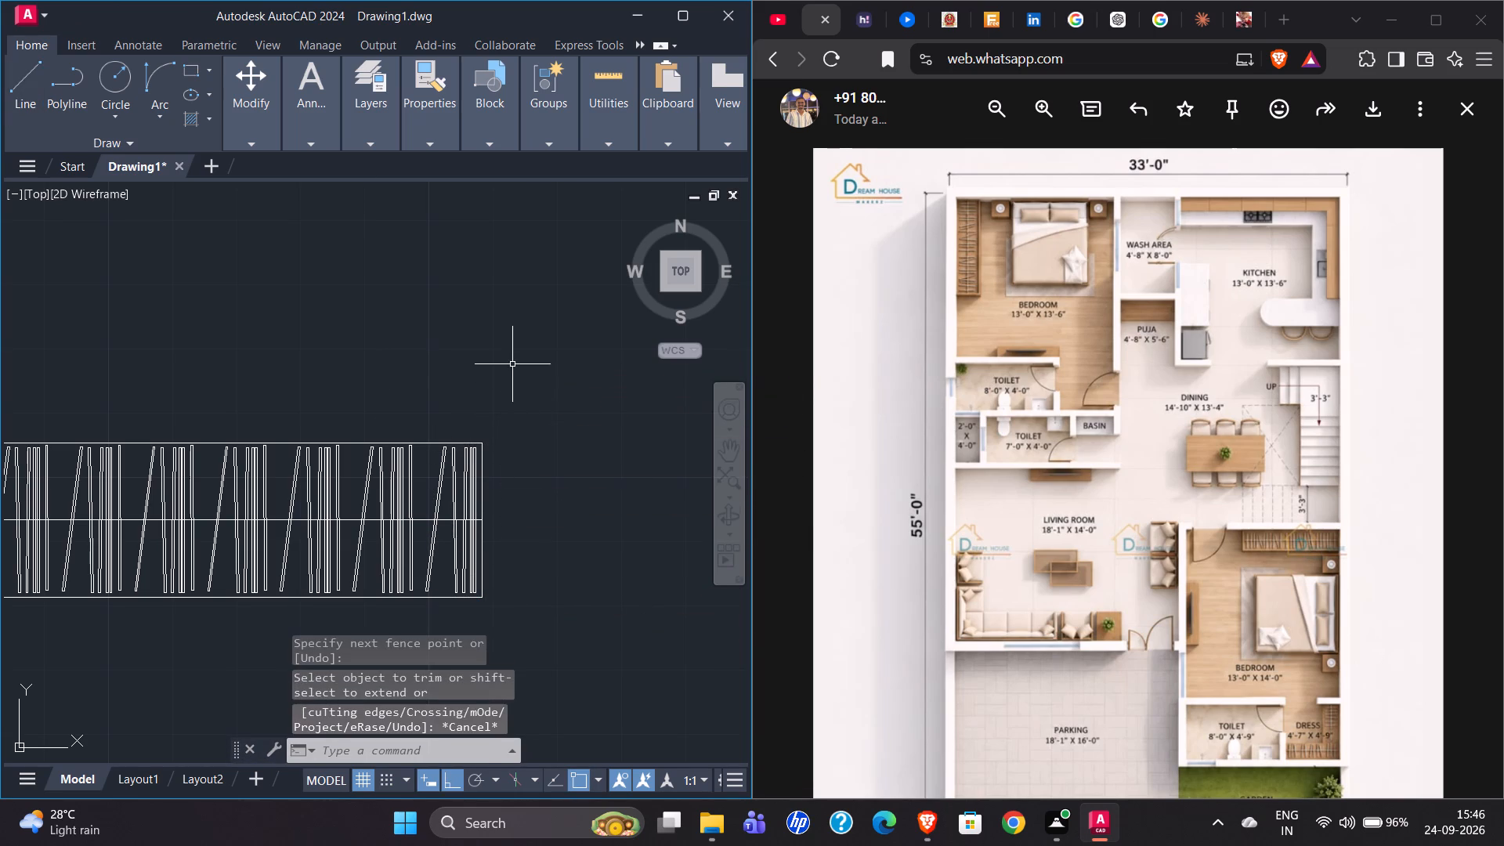
Move the rotated bedroom furniture set by the wardrobe's top-right corner to the lower bedroom's inner top-right corner, with Ortho off.
{"action": "scroll", "coordinate": [512, 362], "scroll_direction": "down", "scroll_amount": 2}
{"action": "left_click", "coordinate": [232, 349]}
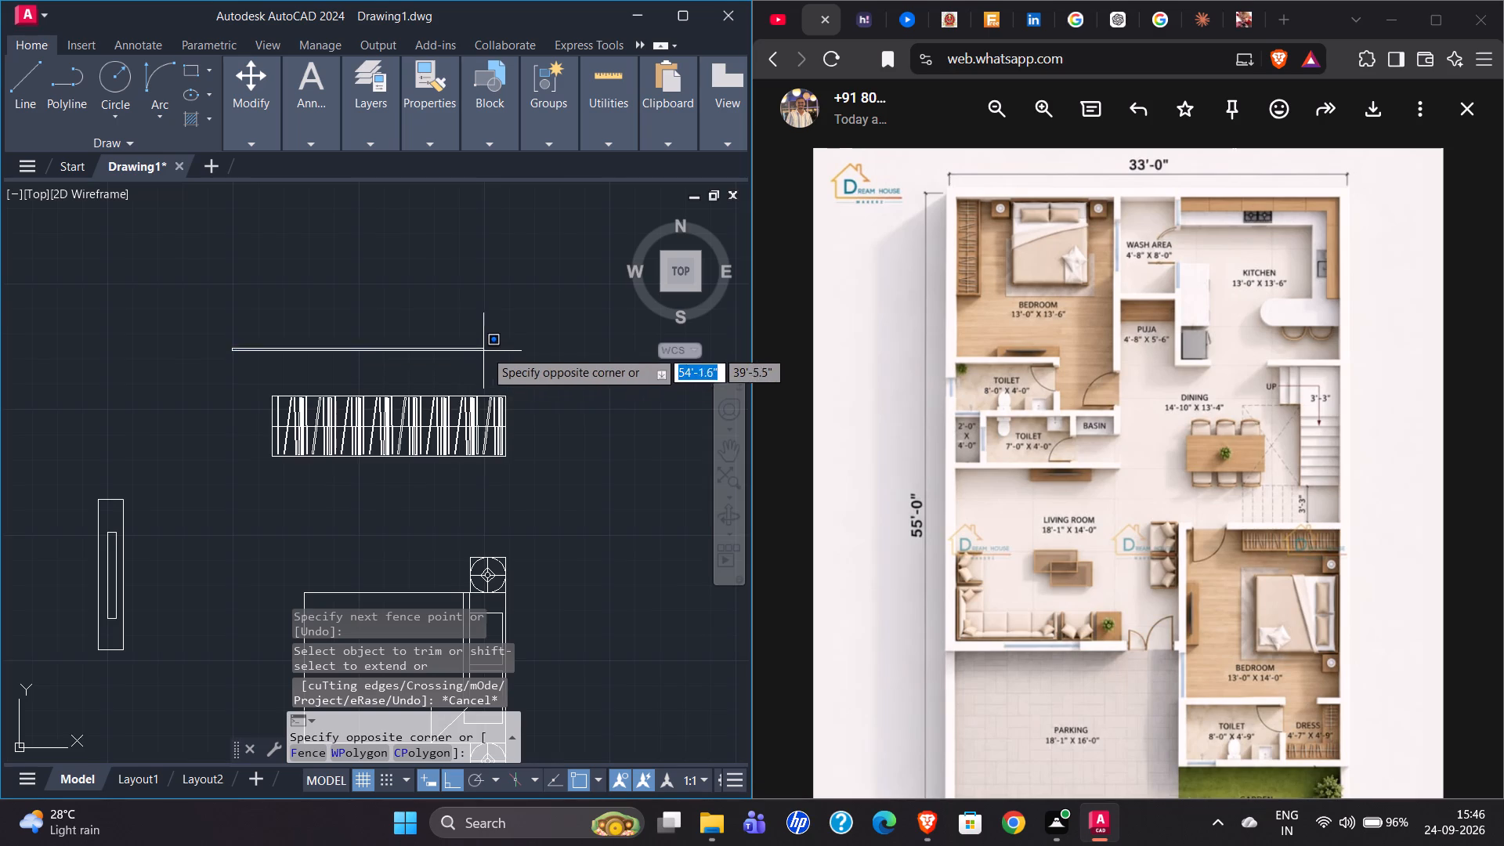
{"action": "scroll", "coordinate": [487, 345], "scroll_direction": "down", "scroll_amount": 1}
{"action": "key", "text": "Escape"}
{"action": "left_click_drag", "start_coordinate": [172, 349], "coordinate": [179, 349]}
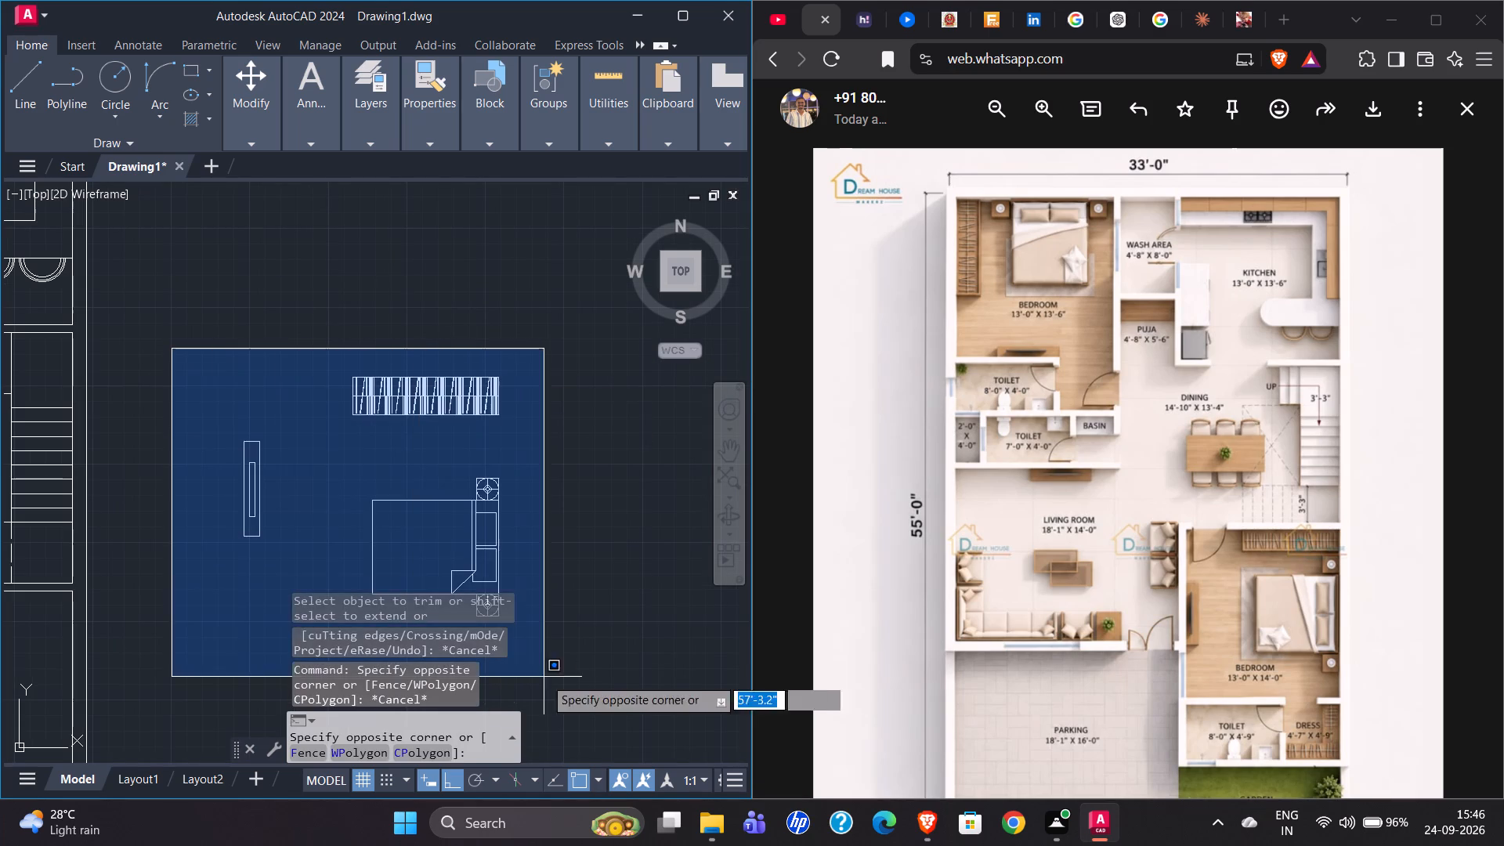
{"action": "left_click", "coordinate": [587, 673]}
{"action": "key", "text": "m"}
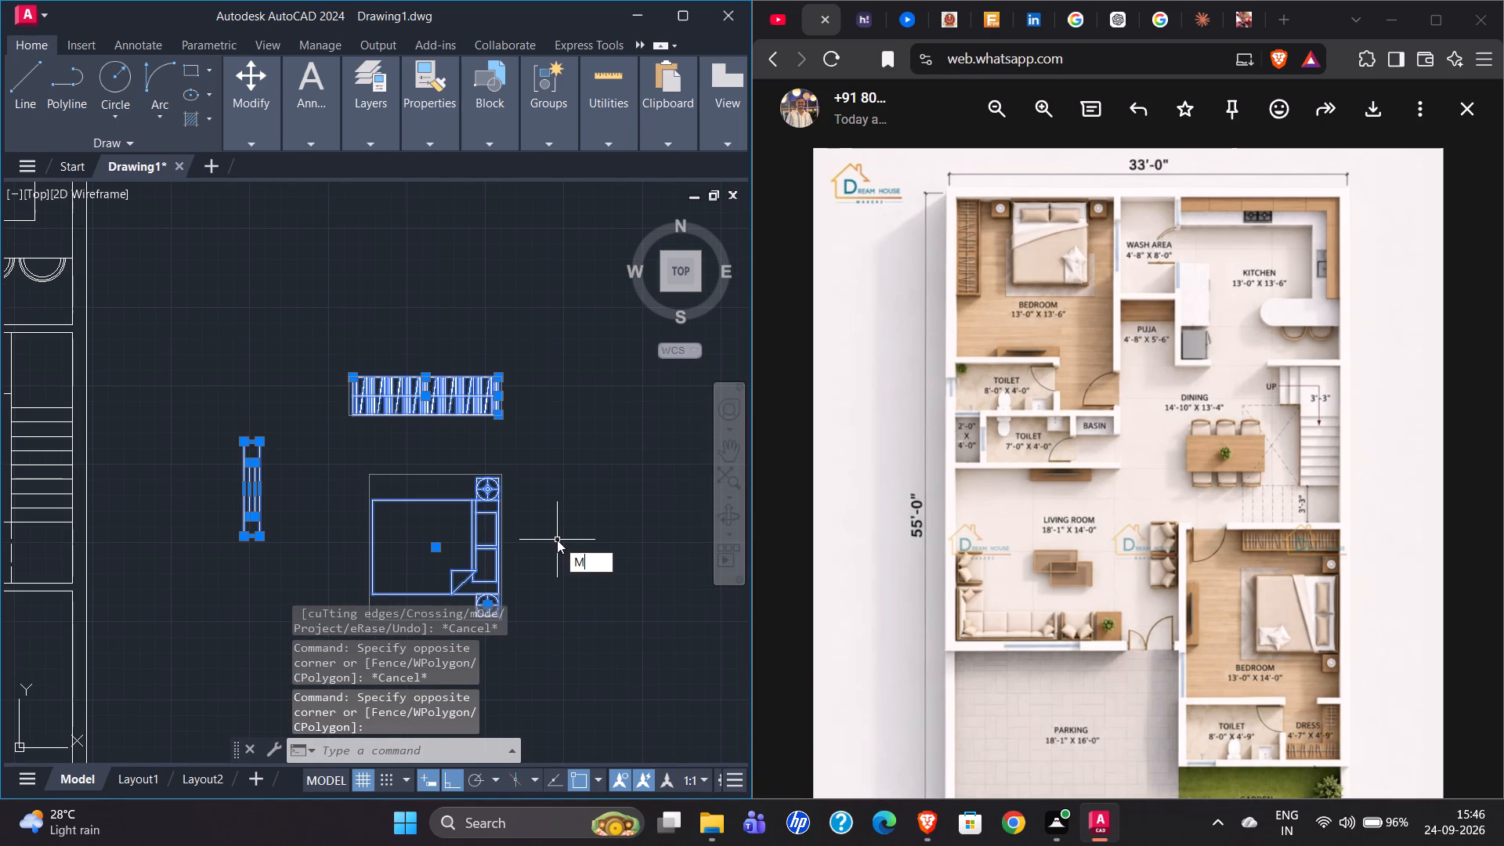
{"action": "key", "text": "Return"}
{"action": "scroll", "coordinate": [499, 371], "scroll_direction": "up", "scroll_amount": 4}
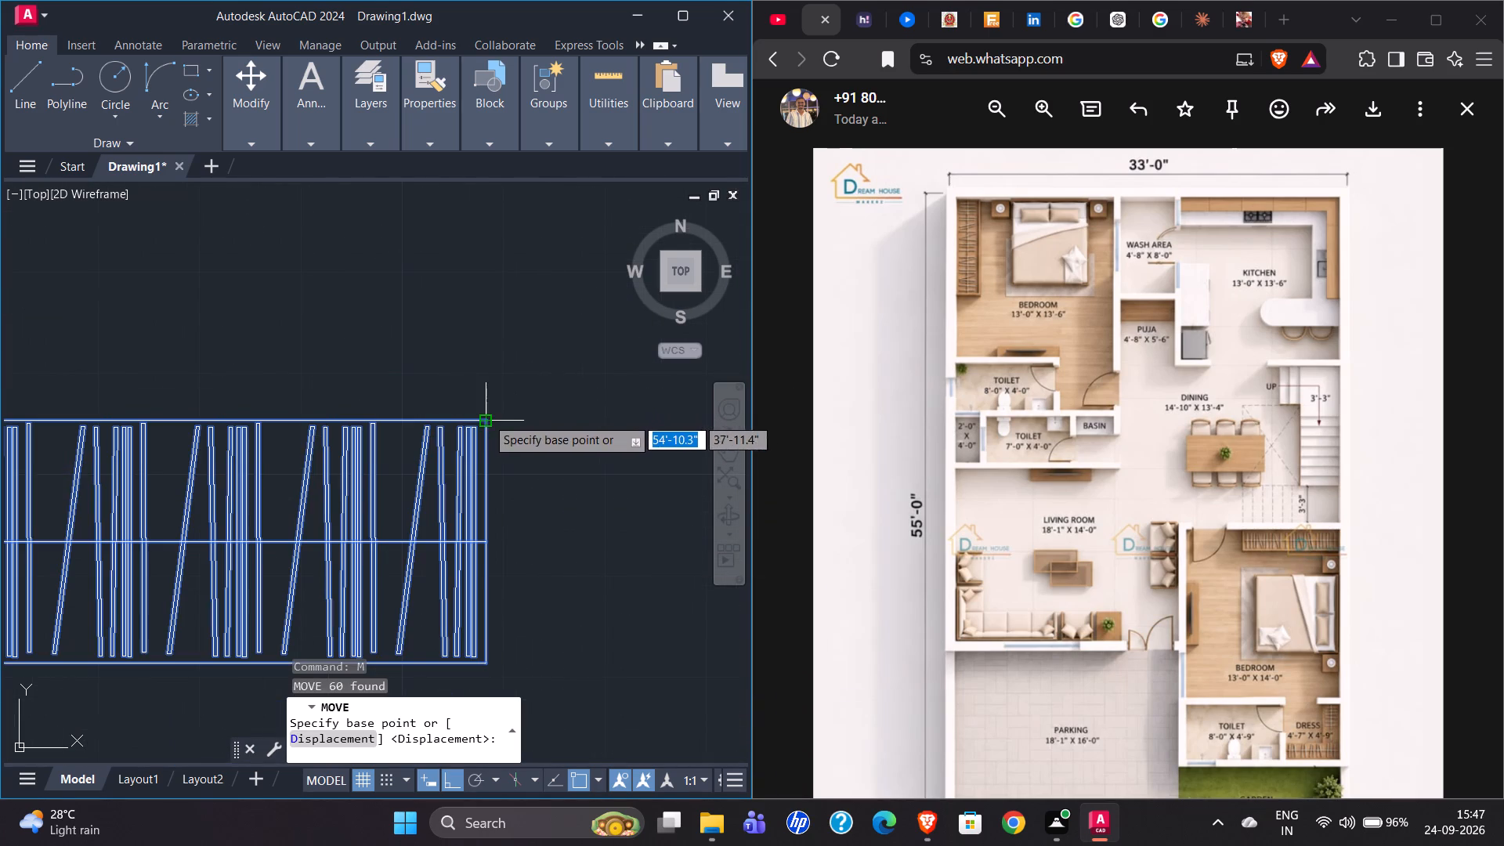
{"action": "left_click", "coordinate": [486, 420]}
{"action": "scroll", "coordinate": [579, 357], "scroll_direction": "down", "scroll_amount": 5}
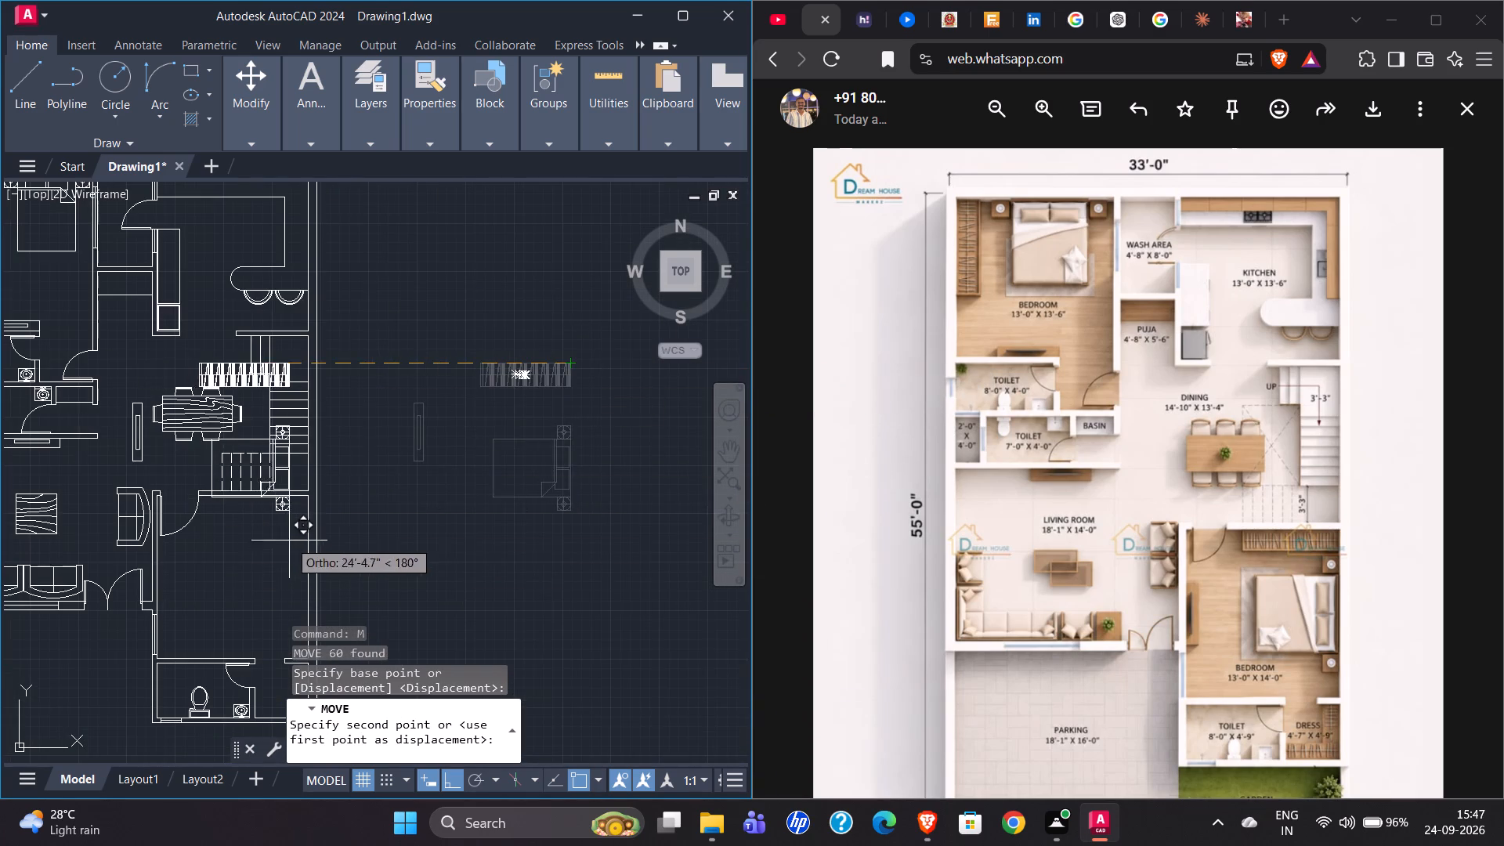
{"action": "scroll", "coordinate": [313, 528], "scroll_direction": "up", "scroll_amount": 5}
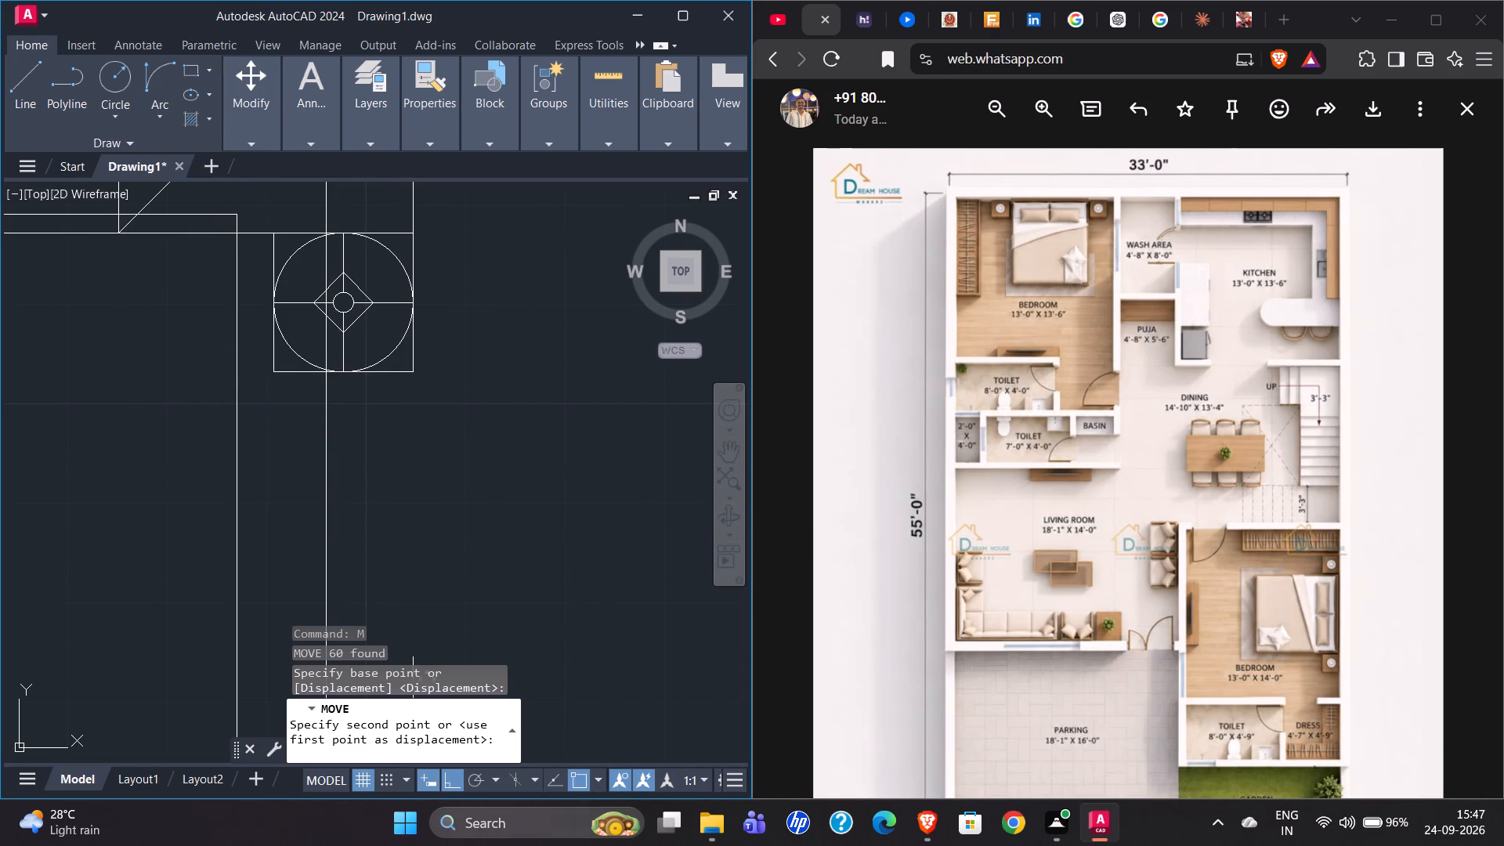
{"action": "left_click", "coordinate": [455, 782]}
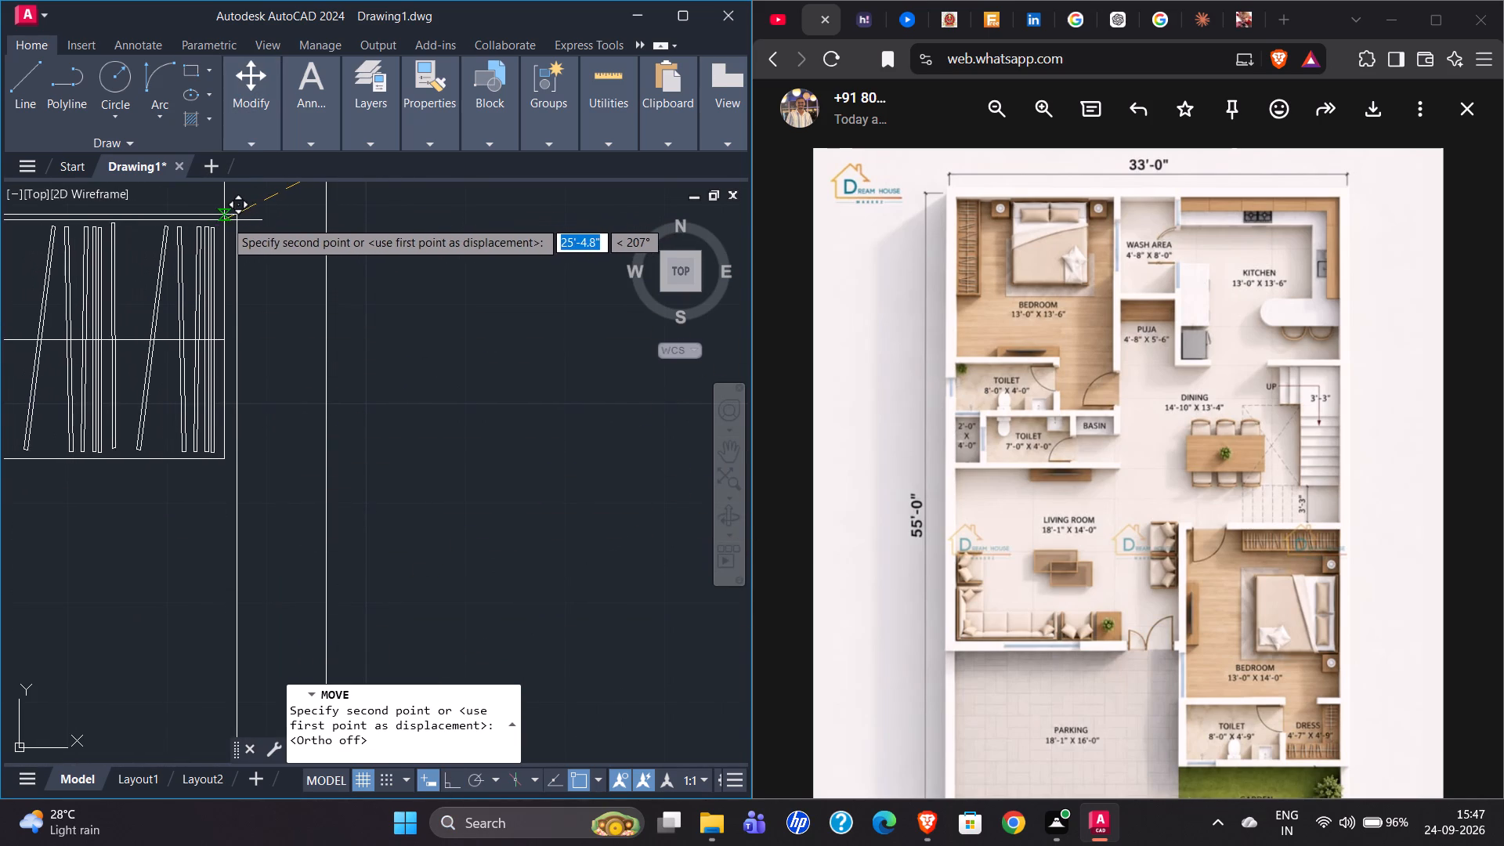
{"action": "left_click", "coordinate": [233, 219]}
Move the lower bedroom's TV unit by its top-left corner onto the left wall's inner face, just below the door swing.
{"action": "scroll", "coordinate": [396, 235], "scroll_direction": "down", "scroll_amount": 4}
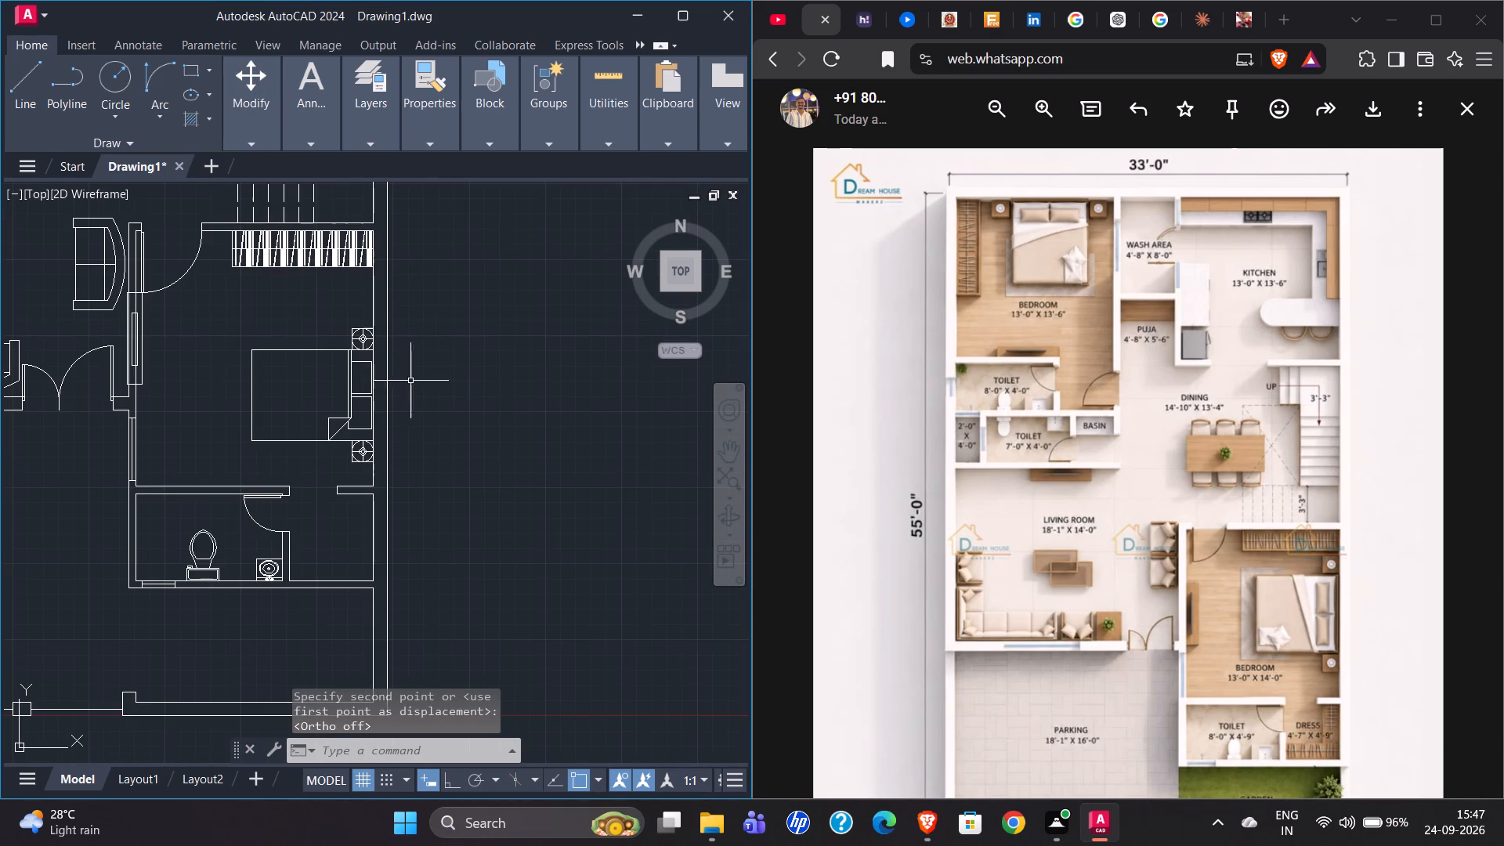
{"action": "scroll", "coordinate": [377, 387], "scroll_direction": "up", "scroll_amount": 4}
{"action": "scroll", "coordinate": [331, 422], "scroll_direction": "down", "scroll_amount": 3}
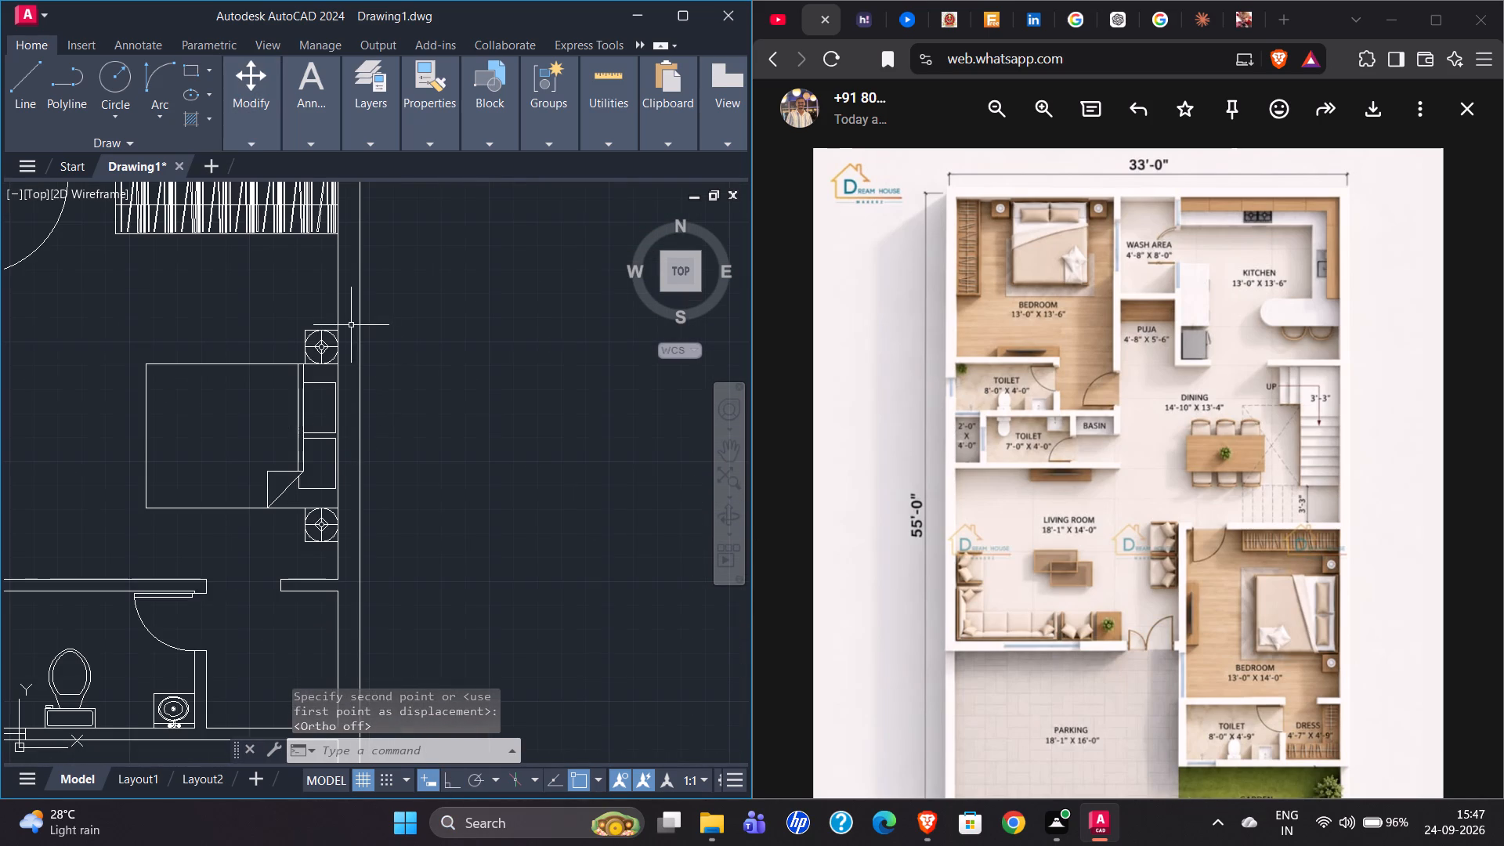
{"action": "scroll", "coordinate": [305, 312], "scroll_direction": "up", "scroll_amount": 1}
{"action": "scroll", "coordinate": [316, 389], "scroll_direction": "down", "scroll_amount": 2}
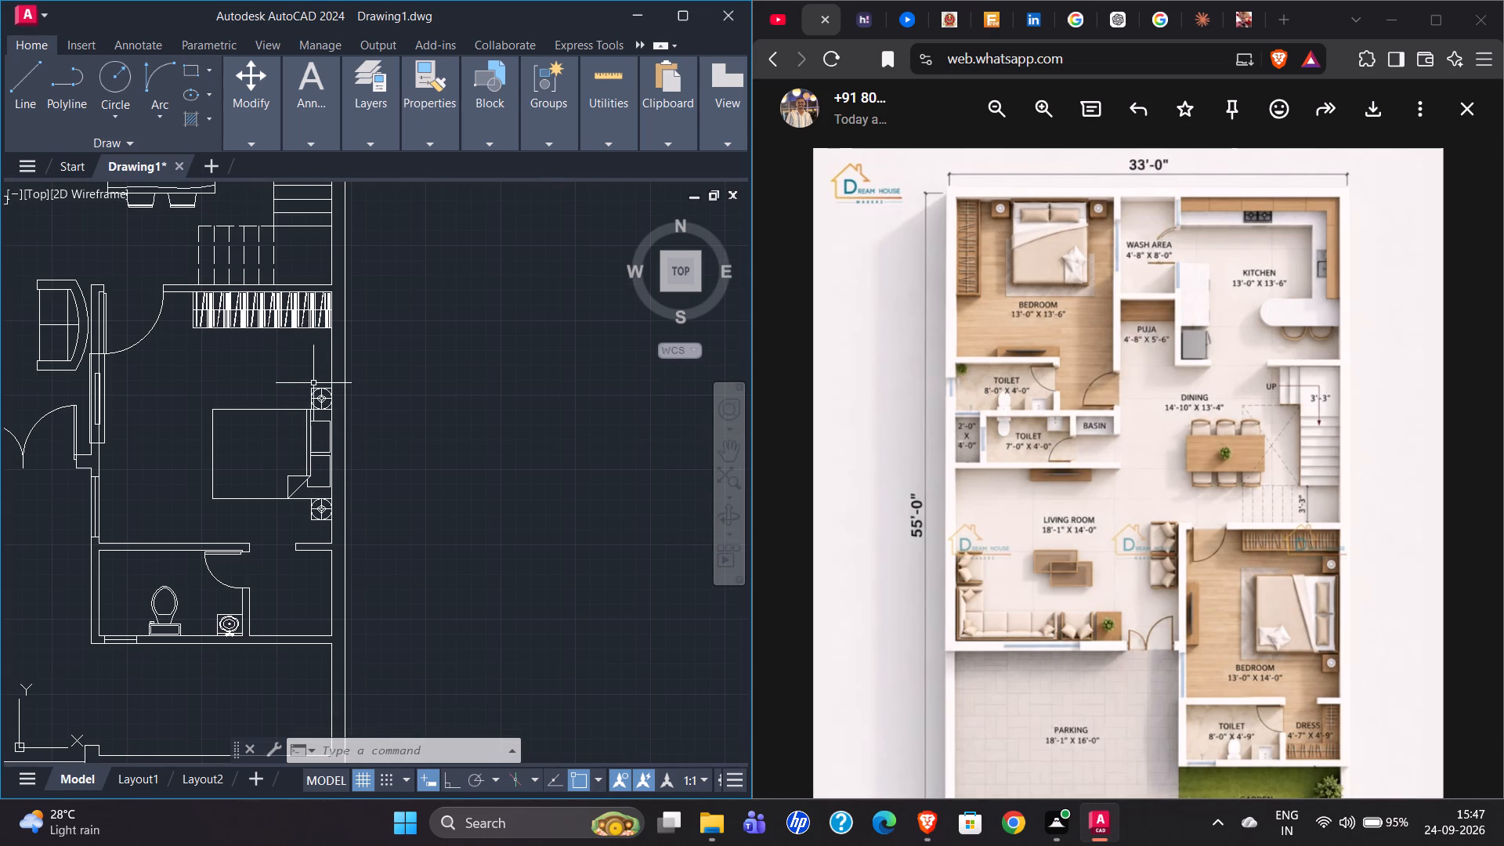
{"action": "scroll", "coordinate": [374, 440], "scroll_direction": "down", "scroll_amount": 2}
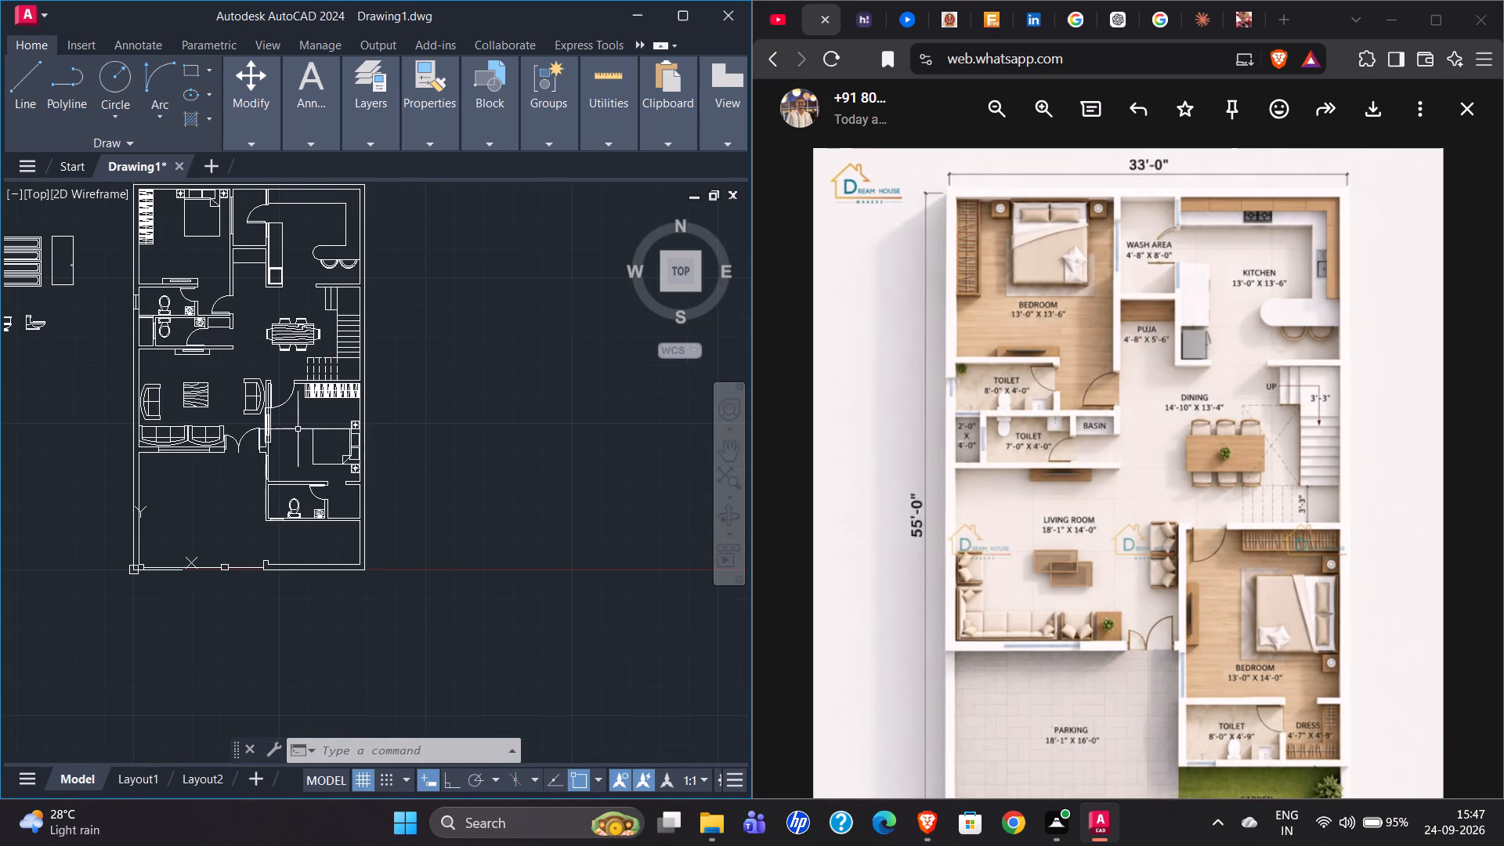
{"action": "scroll", "coordinate": [263, 416], "scroll_direction": "up", "scroll_amount": 4}
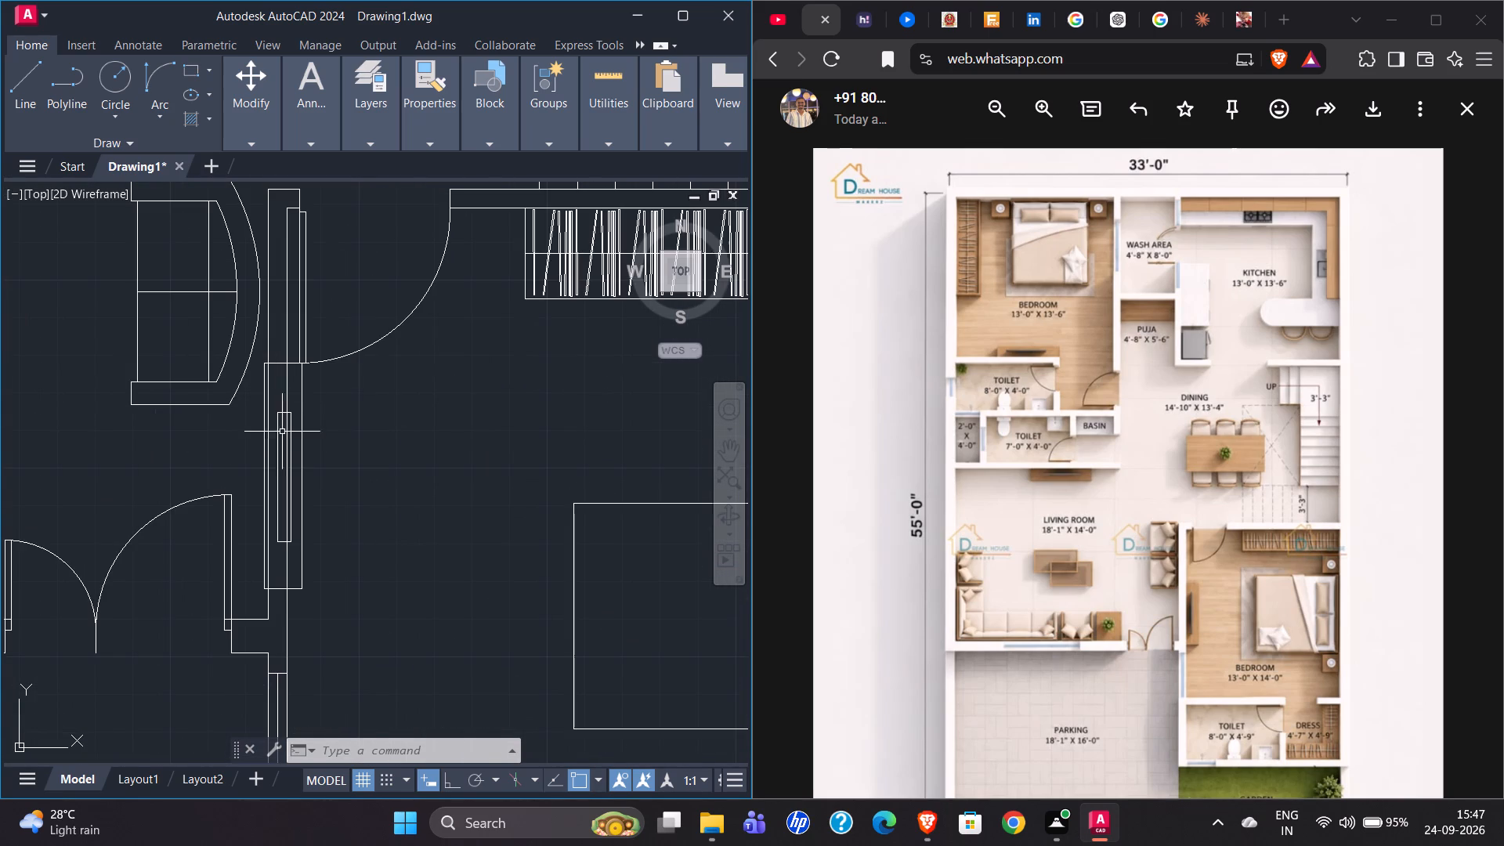
{"action": "left_click", "coordinate": [264, 370]}
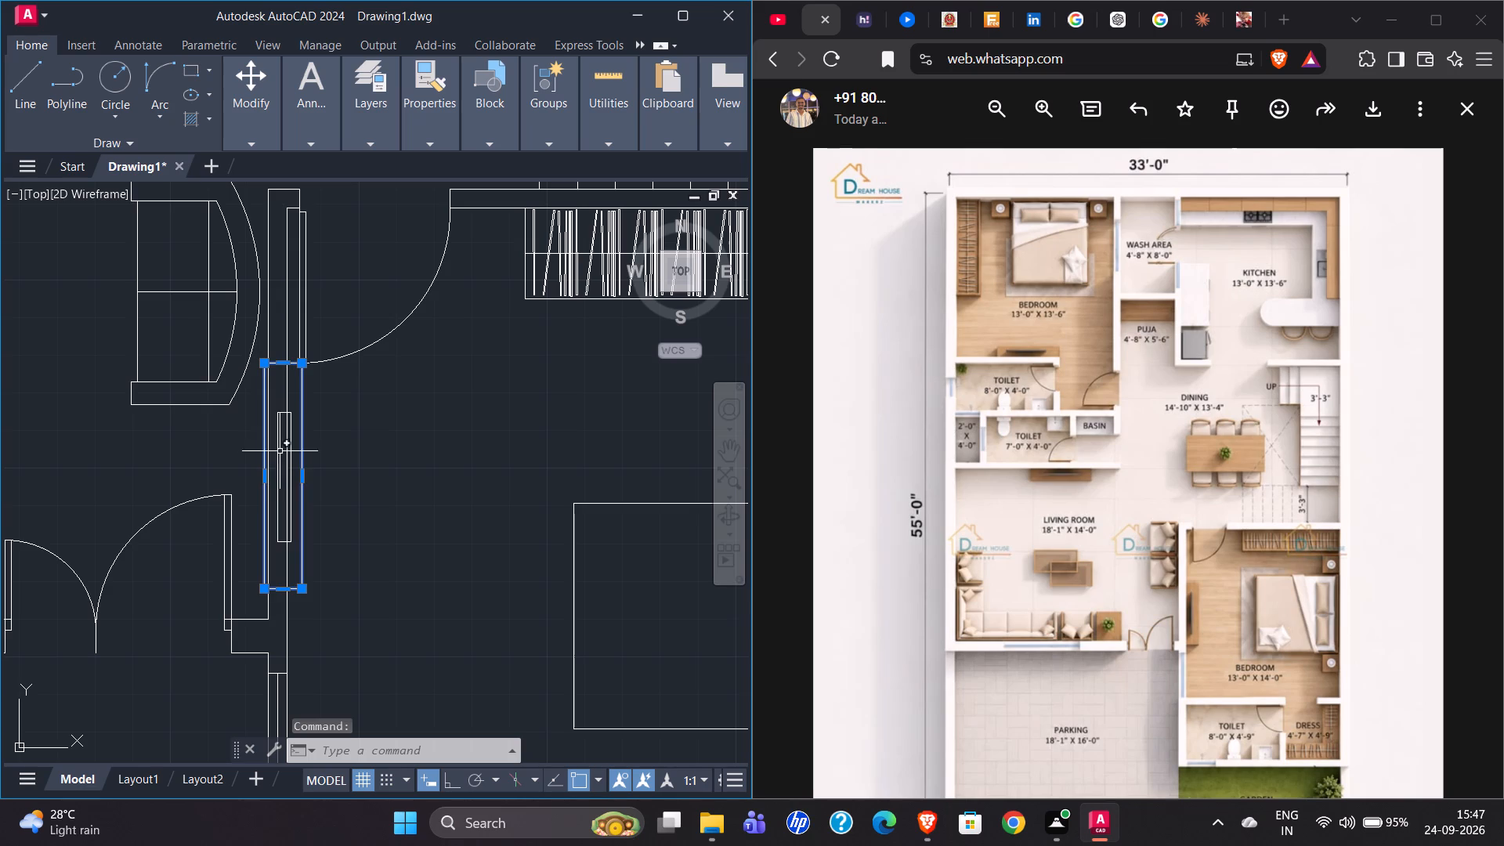
{"action": "left_click", "coordinate": [278, 424]}
{"action": "key", "text": "m"}
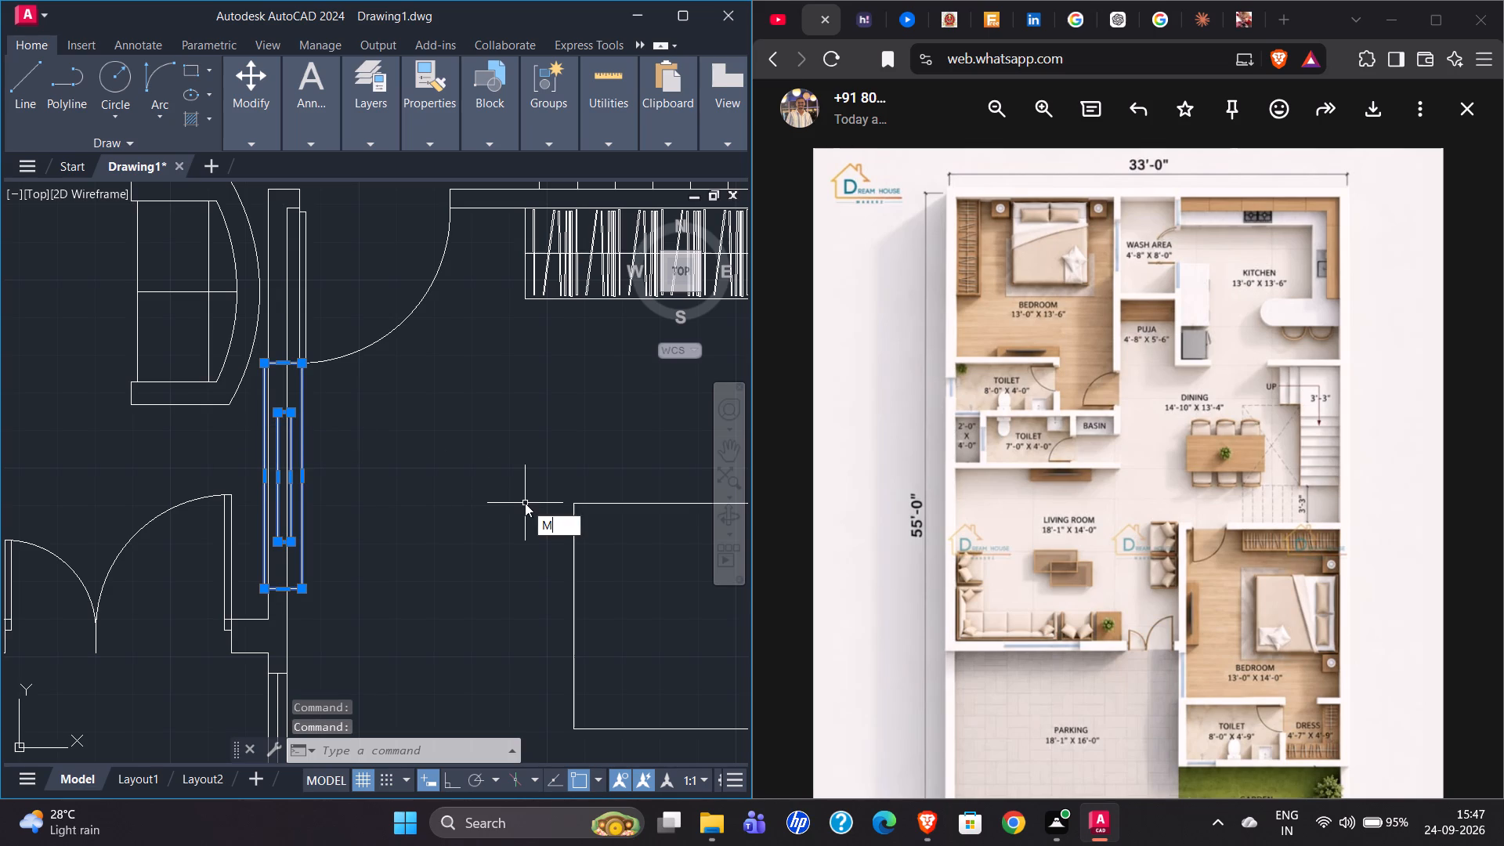
{"action": "key", "text": "Return"}
{"action": "scroll", "coordinate": [271, 360], "scroll_direction": "up", "scroll_amount": 1}
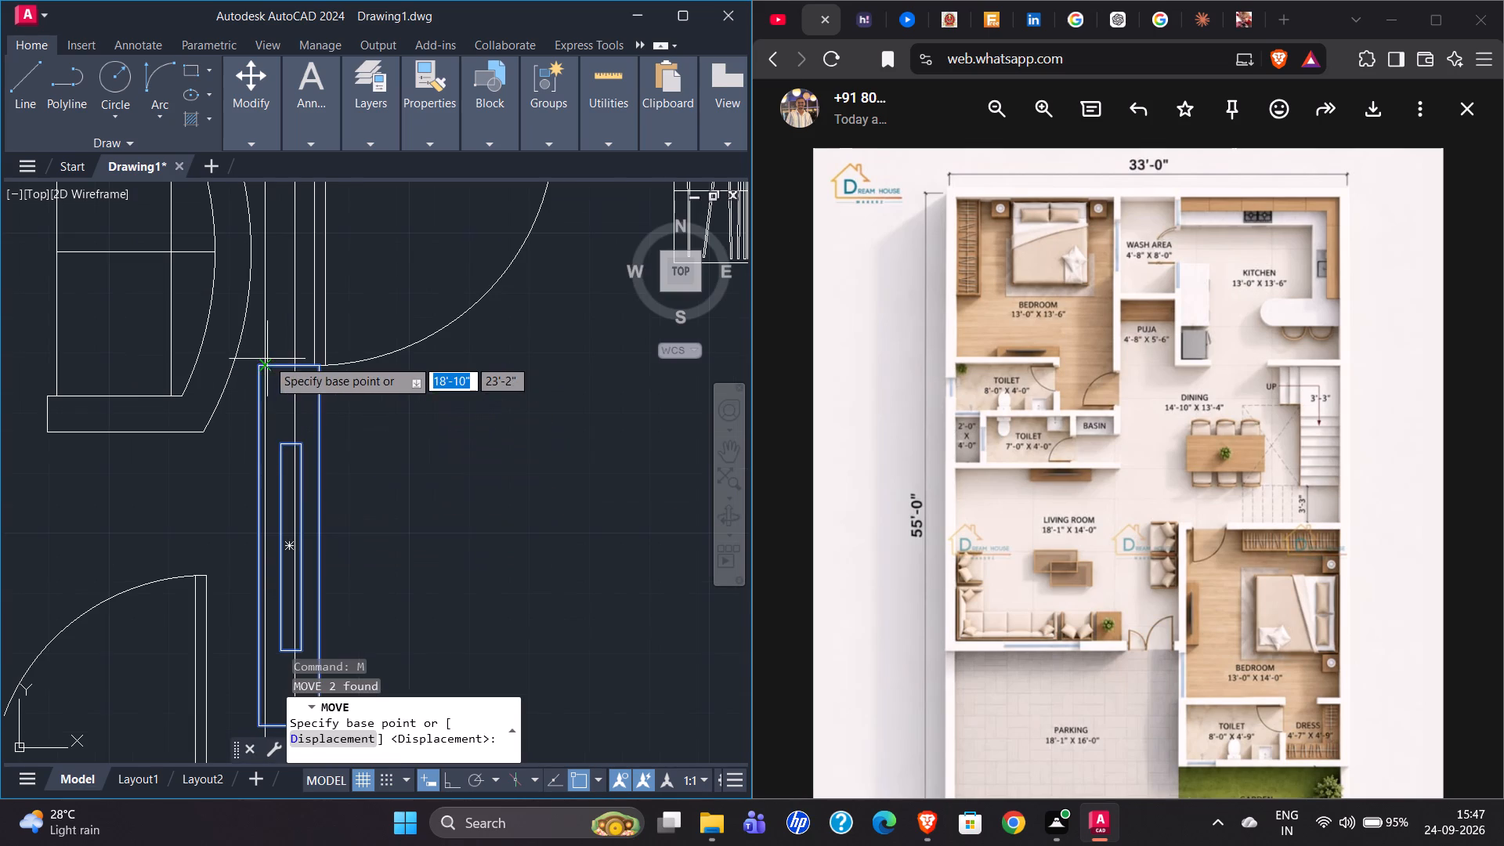
{"action": "left_click", "coordinate": [258, 362]}
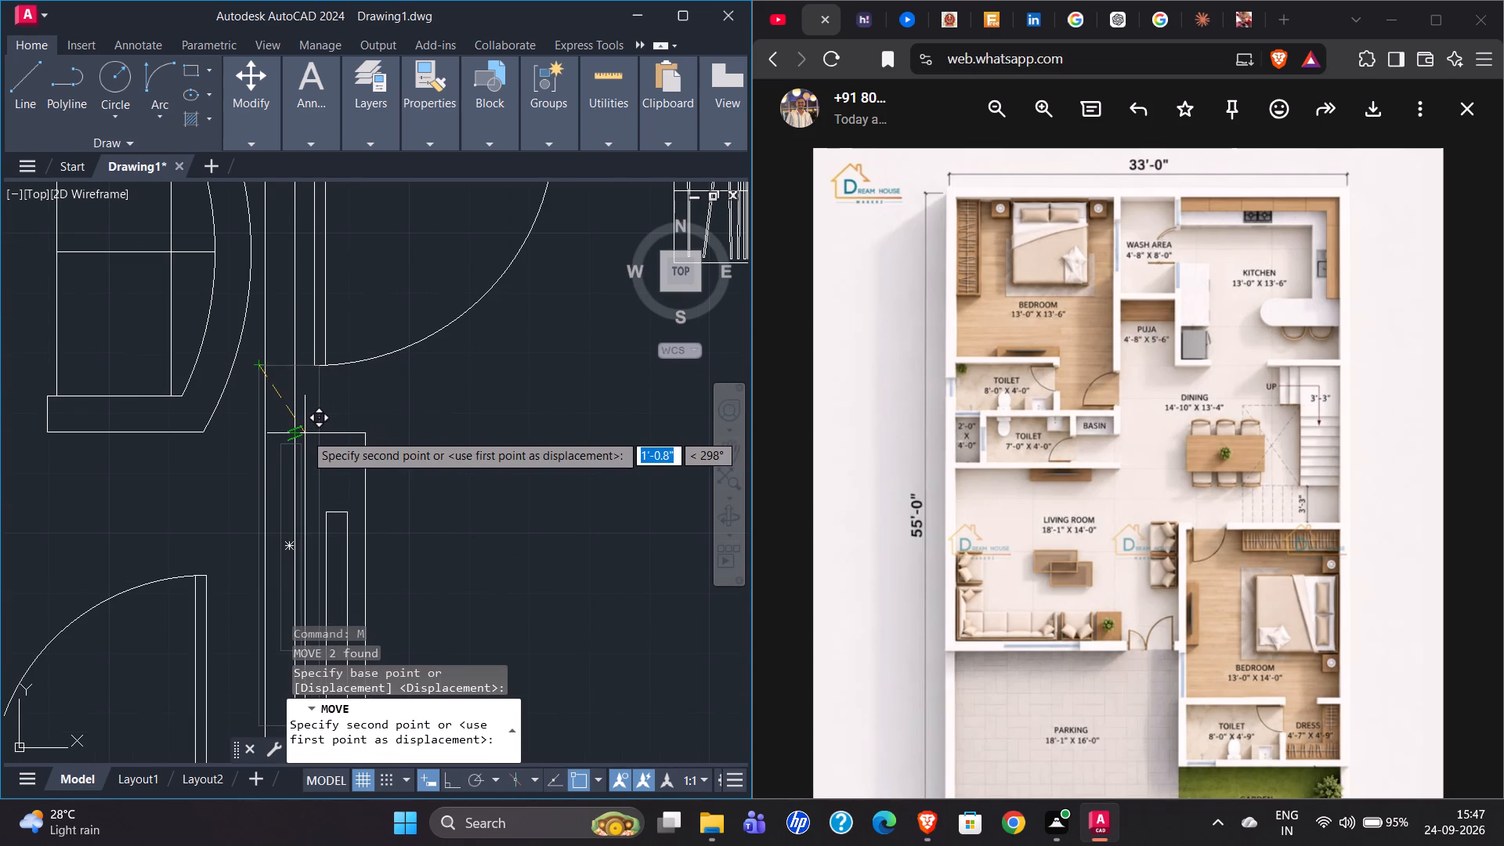
{"action": "scroll", "coordinate": [323, 421], "scroll_direction": "down", "scroll_amount": 2}
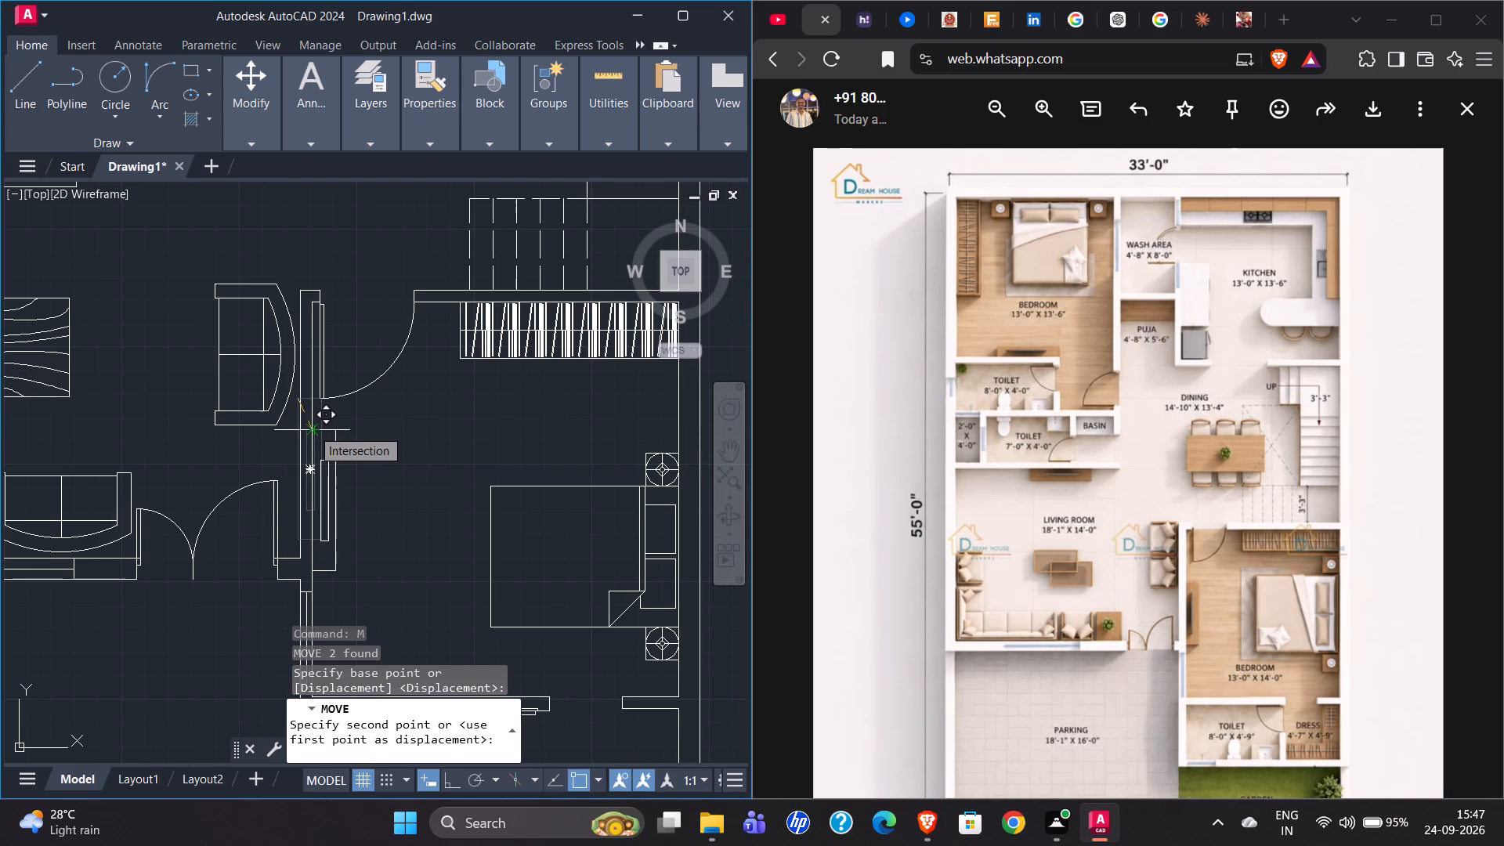
{"action": "left_click", "coordinate": [312, 428]}
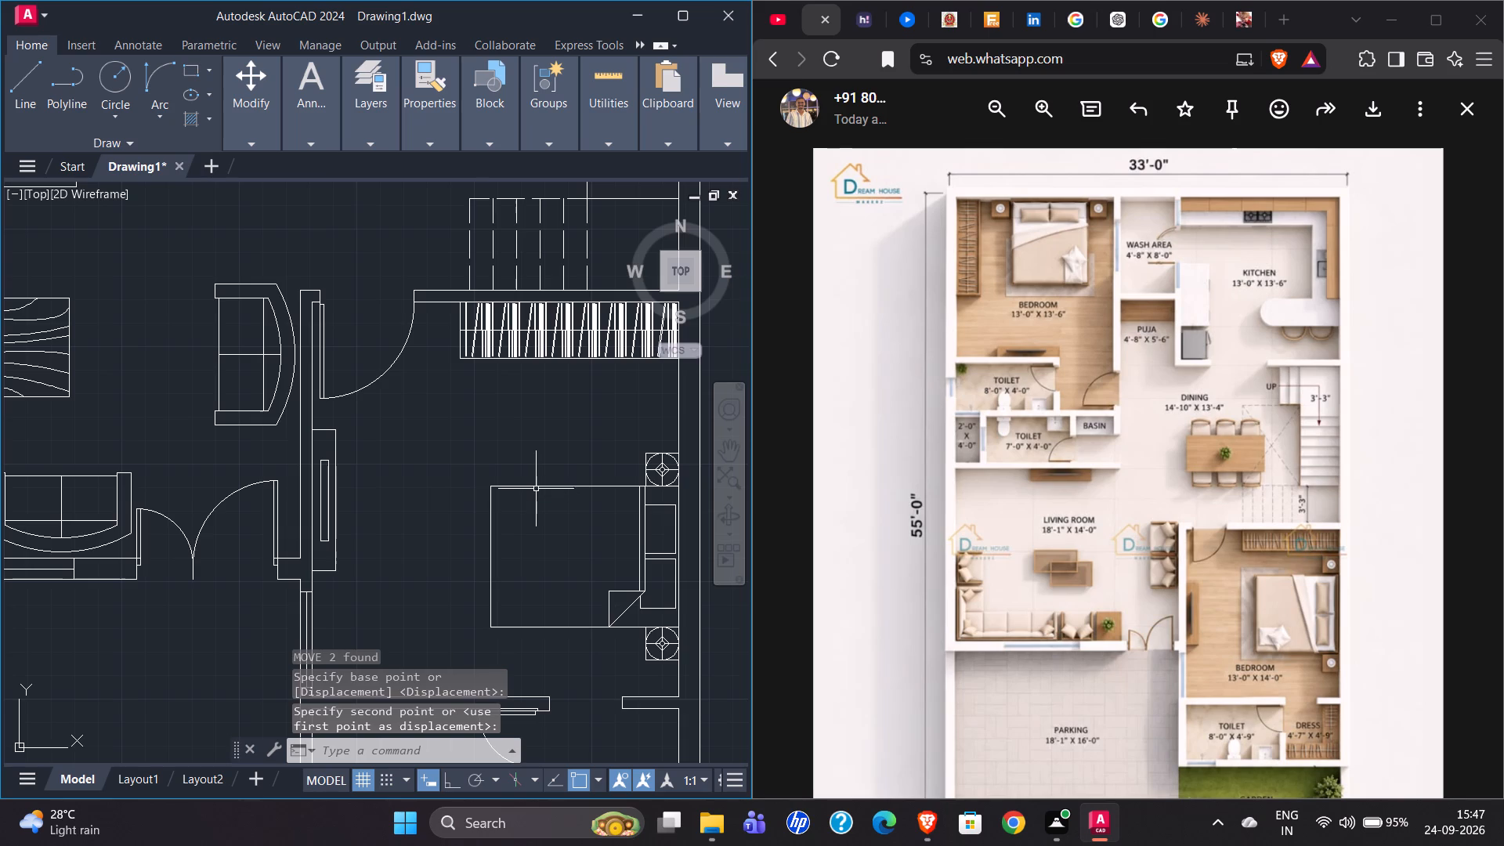
Move the lower bedroom's bed with both bedside tables upward along the right wall, closer to the wardrobe.
{"action": "left_click", "coordinate": [540, 485]}
{"action": "key", "text": "m"}
{"action": "key", "text": "Return"}
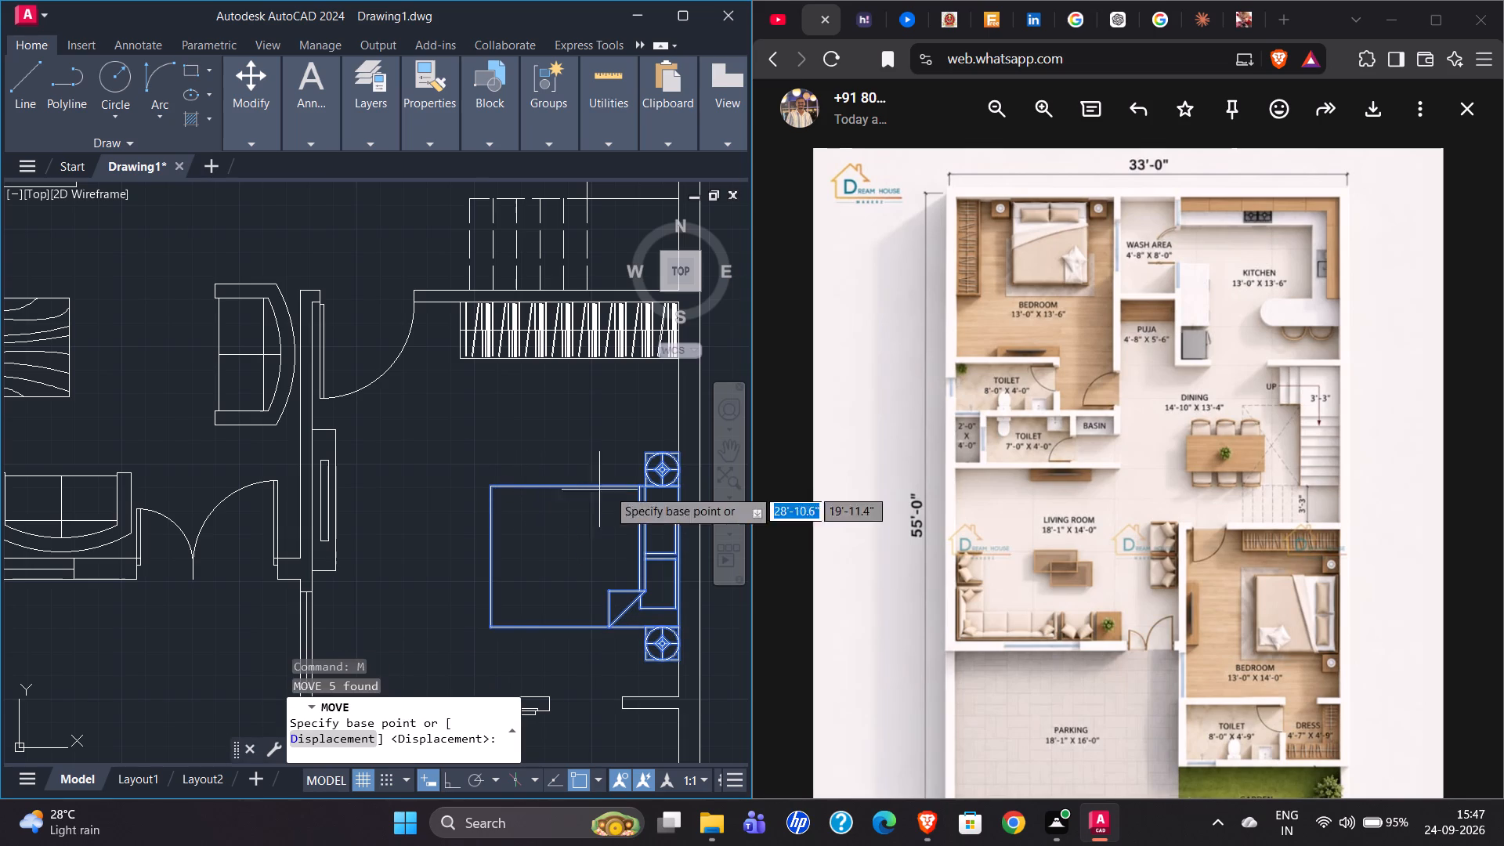
{"action": "left_click", "coordinate": [678, 453]}
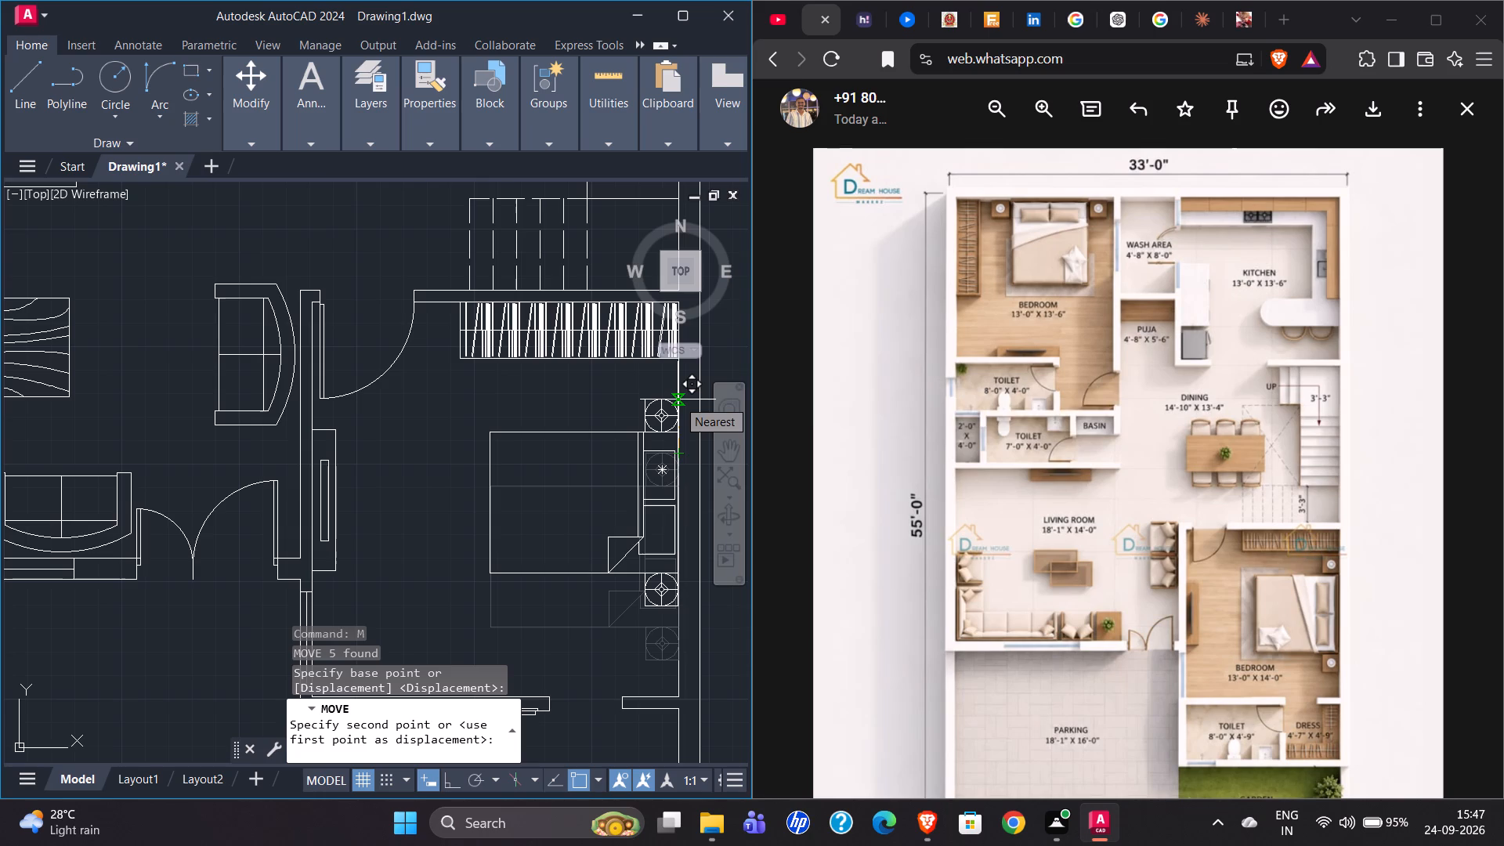
{"action": "left_click", "coordinate": [678, 389]}
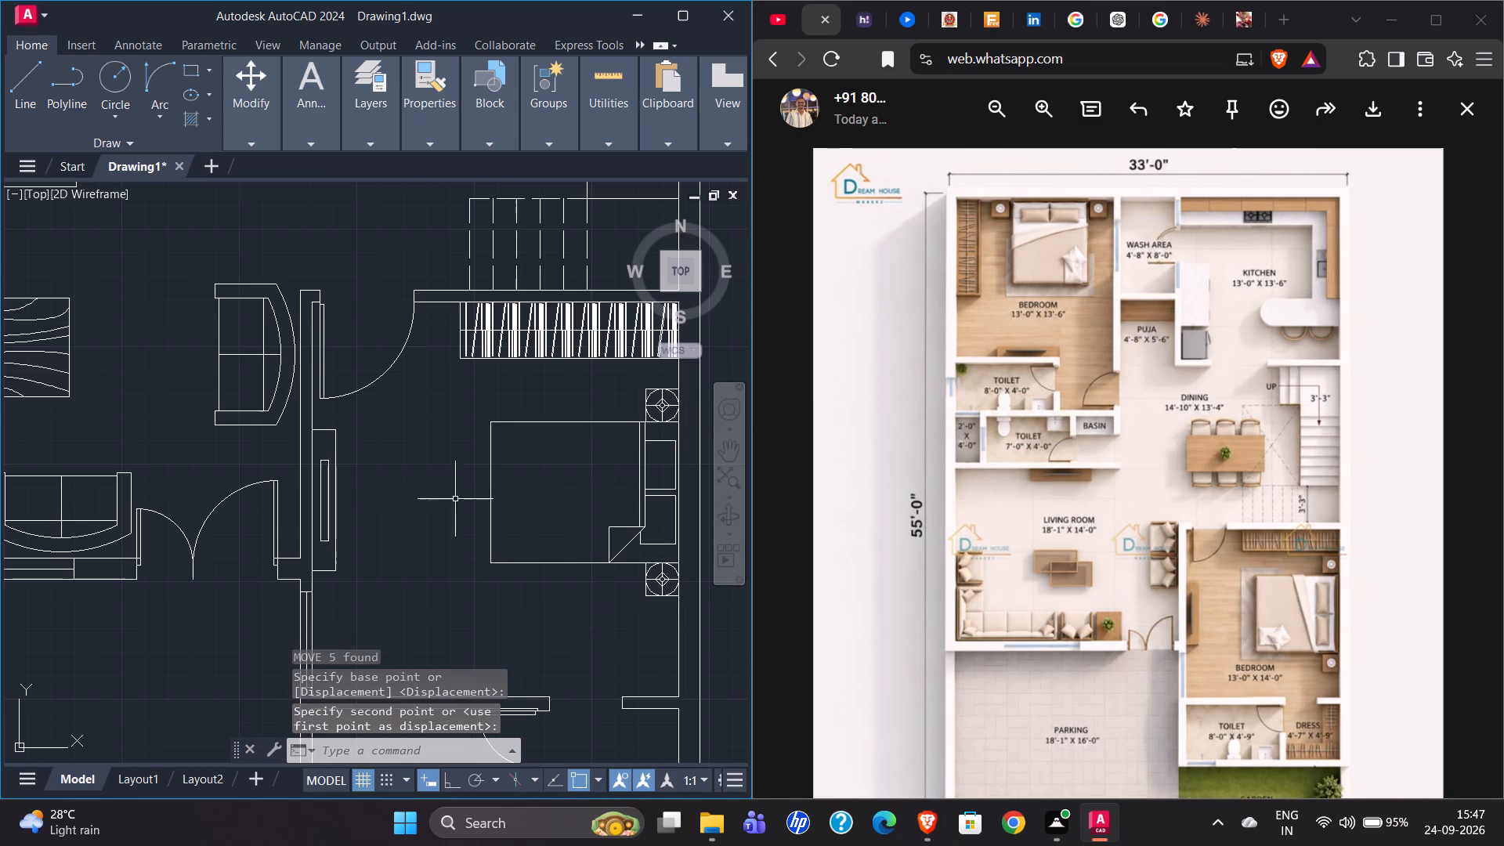
Offset the dress room's bottom and right inner wall lines 1' into the room for an L-shaped wardrobe.
{"action": "scroll", "coordinate": [399, 502], "scroll_direction": "down", "scroll_amount": 2}
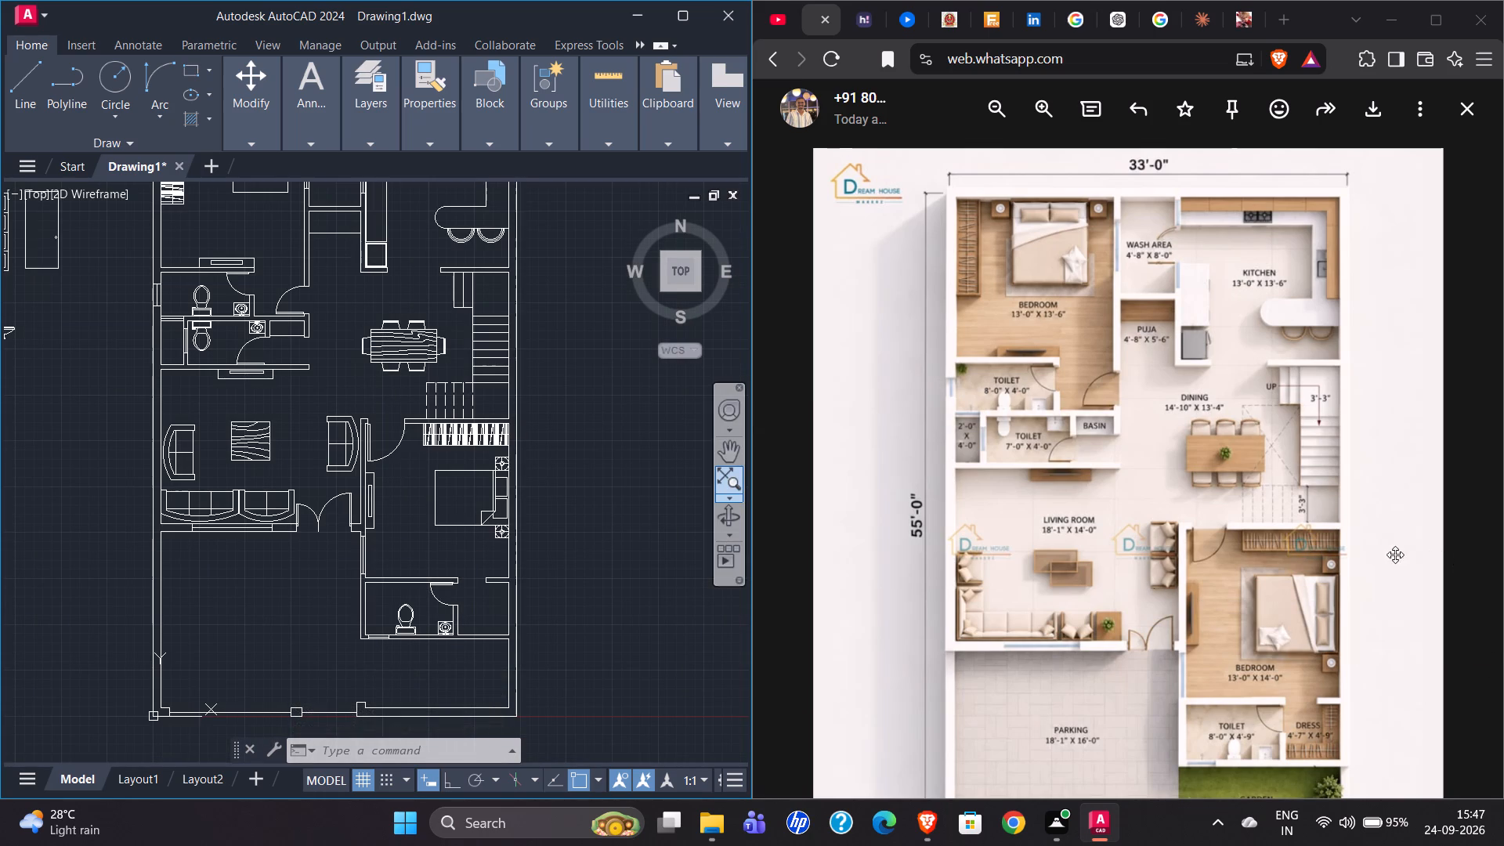
{"action": "scroll", "coordinate": [489, 641], "scroll_direction": "up", "scroll_amount": 3}
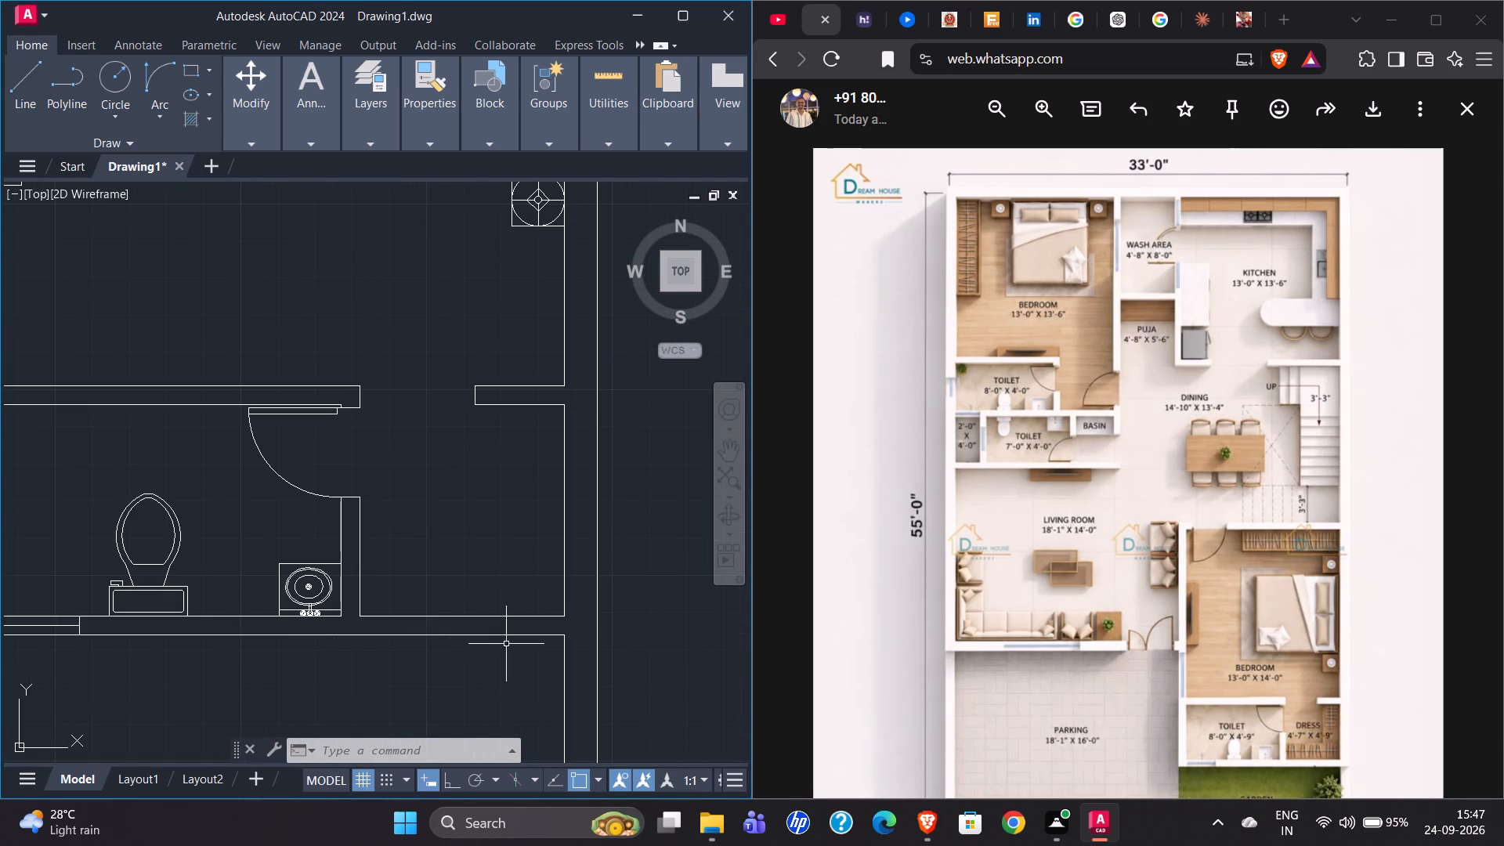
{"action": "left_click", "coordinate": [551, 616]}
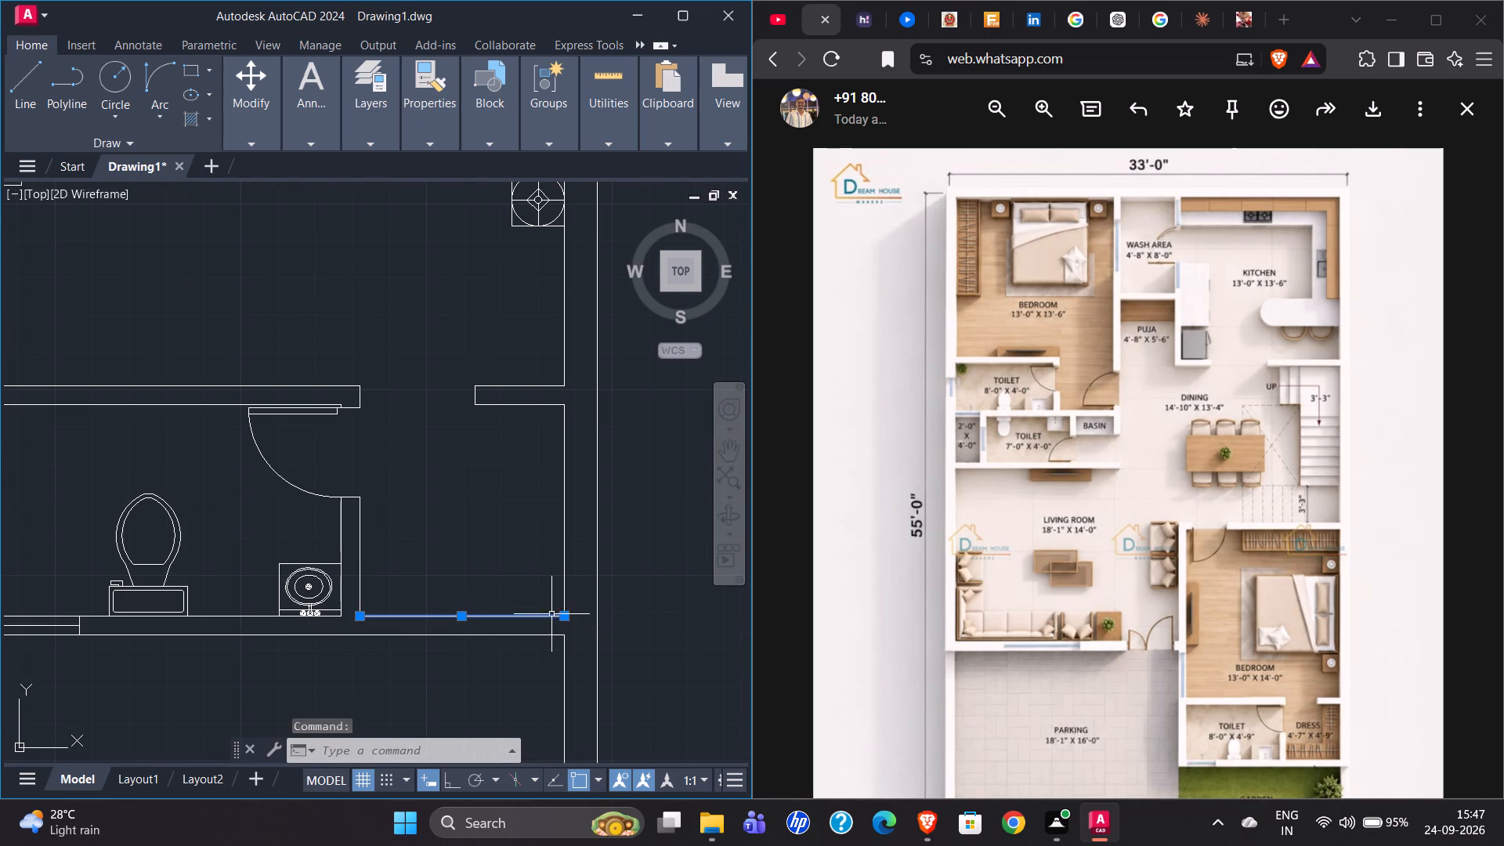
{"action": "key", "text": "o"}
{"action": "key", "text": "Return"}
{"action": "type", "text": "2'"}
{"action": "key", "text": "Return"}
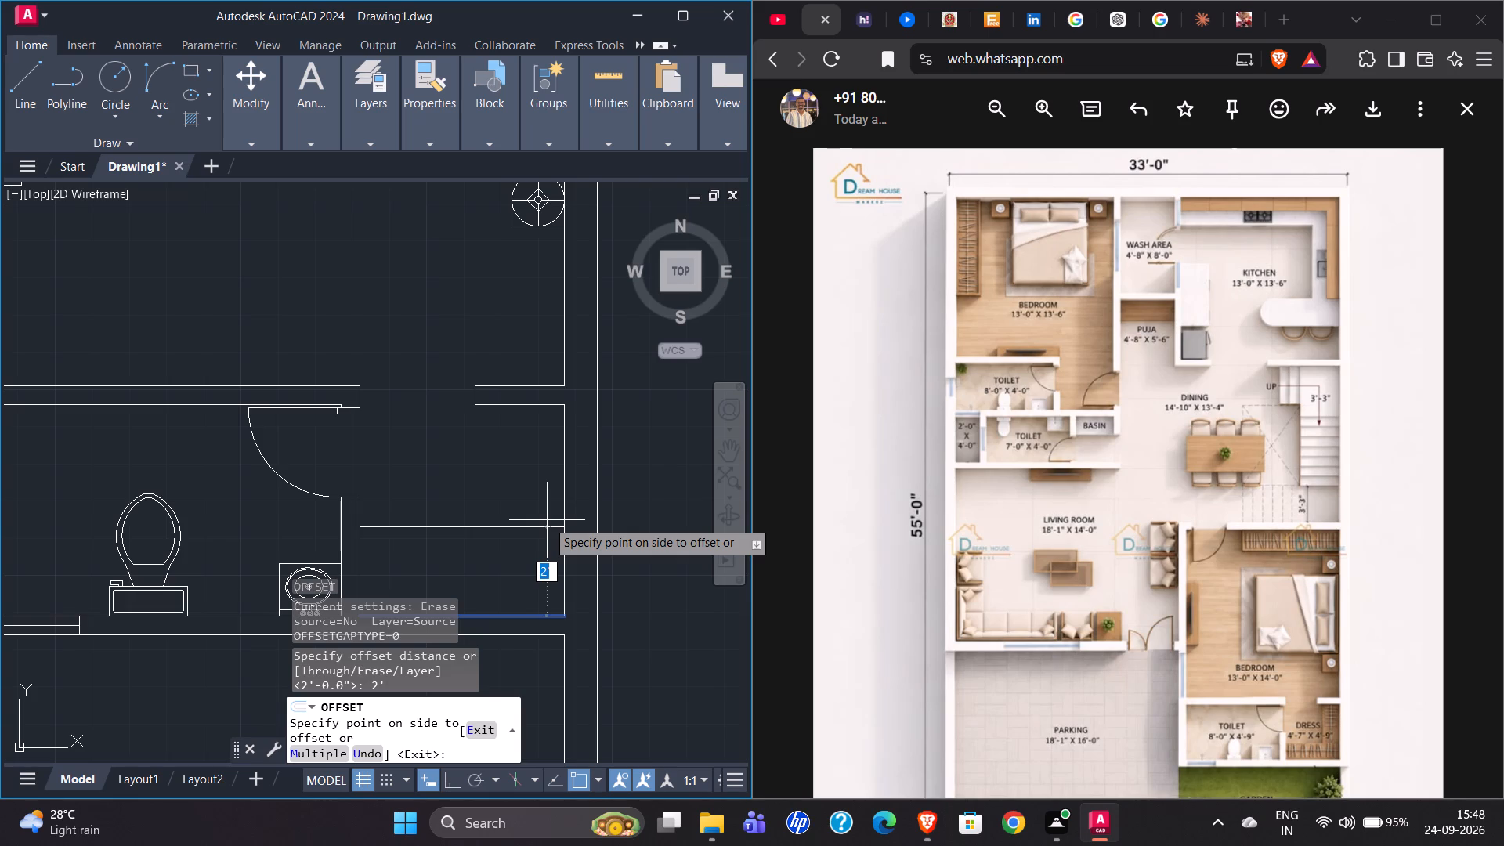
{"action": "type", "text": "1'"}
{"action": "key", "text": "Return"}
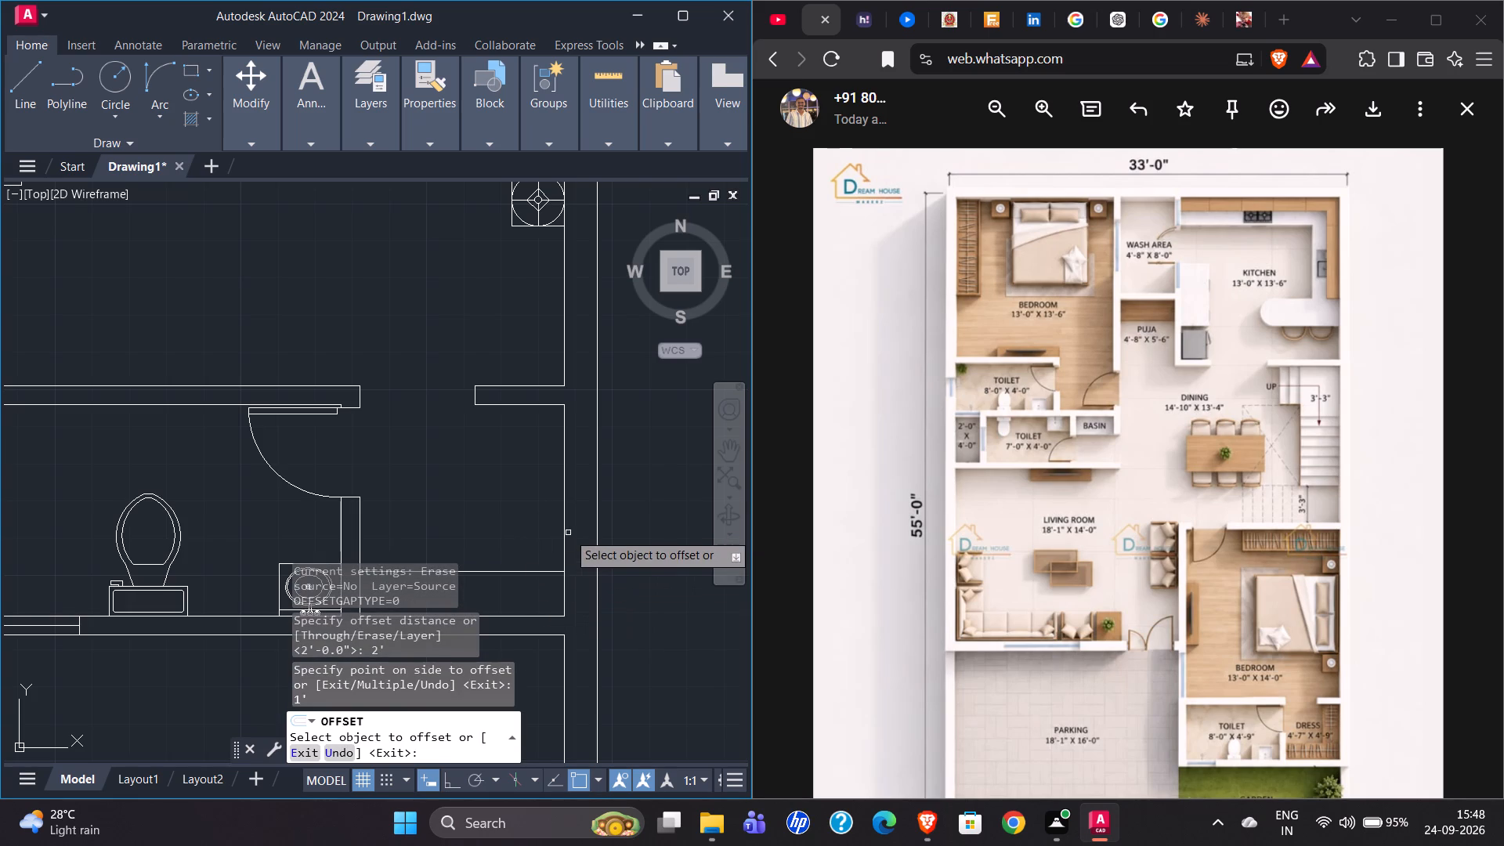
{"action": "left_click", "coordinate": [562, 524]}
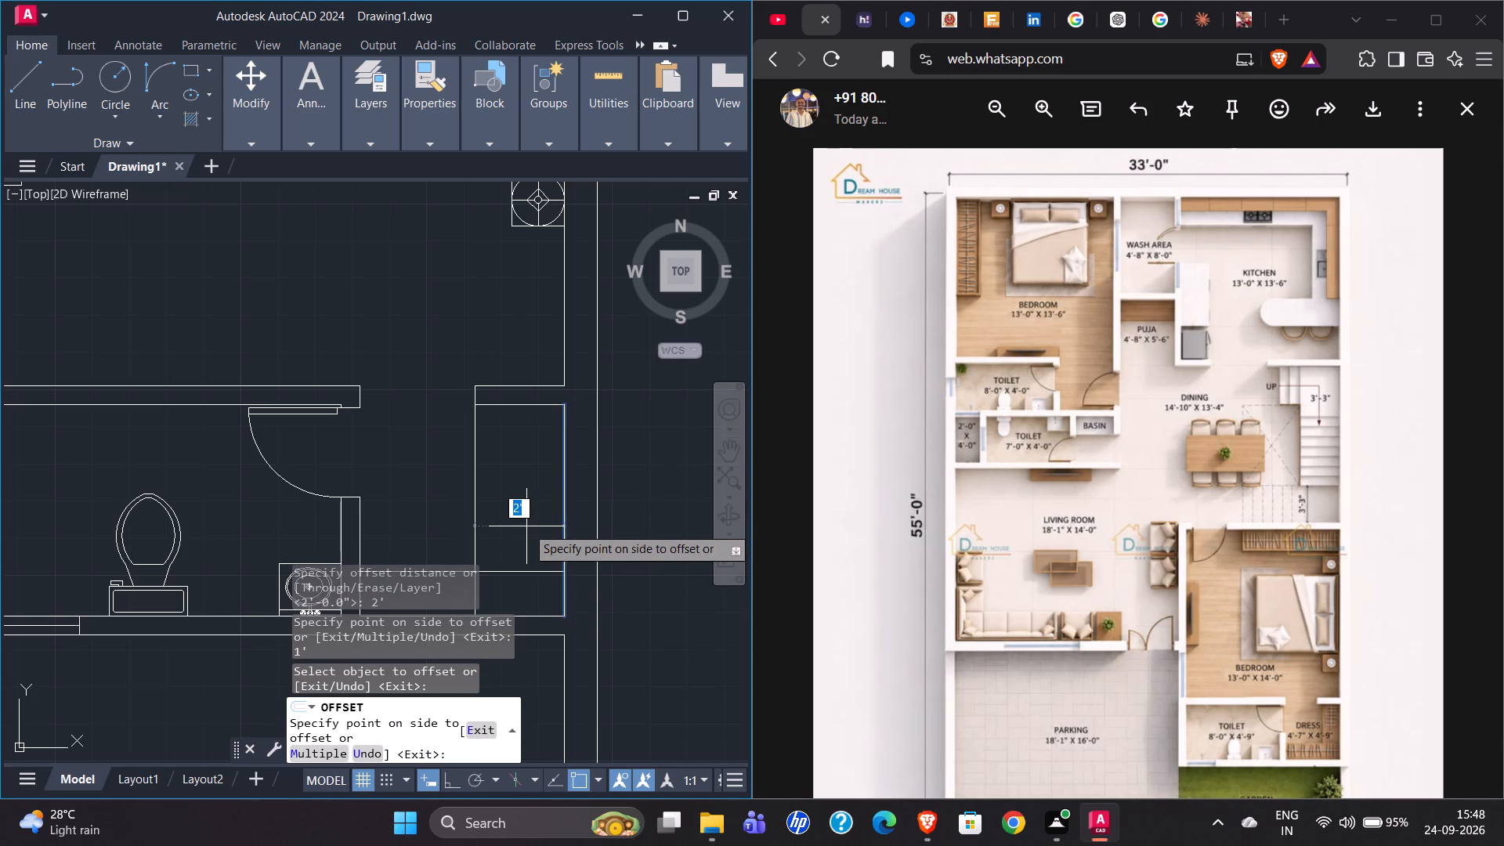
{"action": "type", "text": "1'"}
{"action": "key", "text": "Return"}
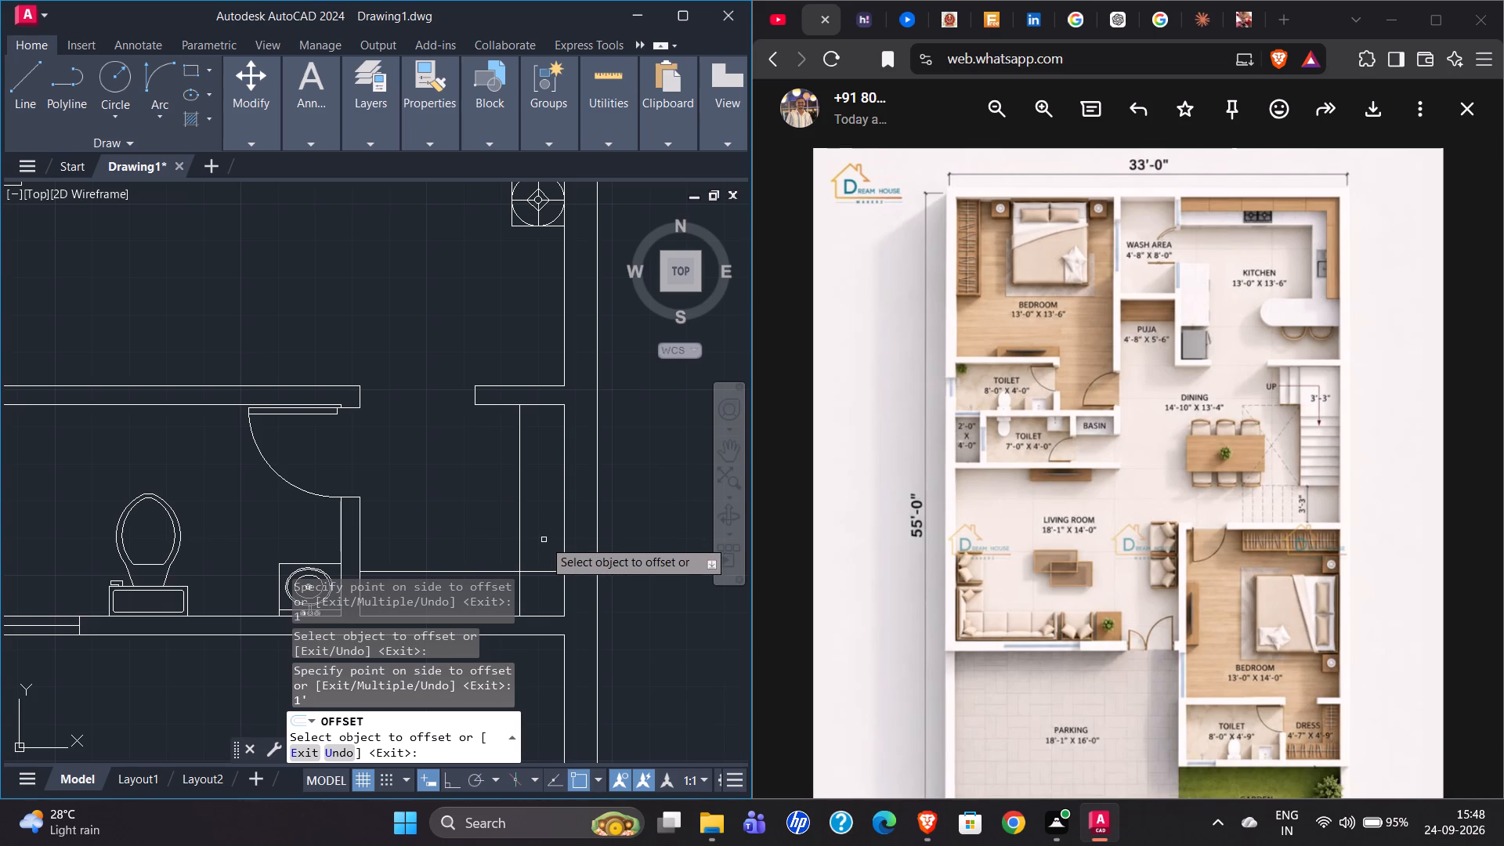
Trim the overlapping ends of the two offset lines at the dress room's lower-right corner.
{"action": "key", "text": "Escape"}
{"action": "type", "text": "TR"}
{"action": "key", "text": "Return"}
{"action": "left_click_drag", "start_coordinate": [542, 545], "coordinate": [545, 580]}
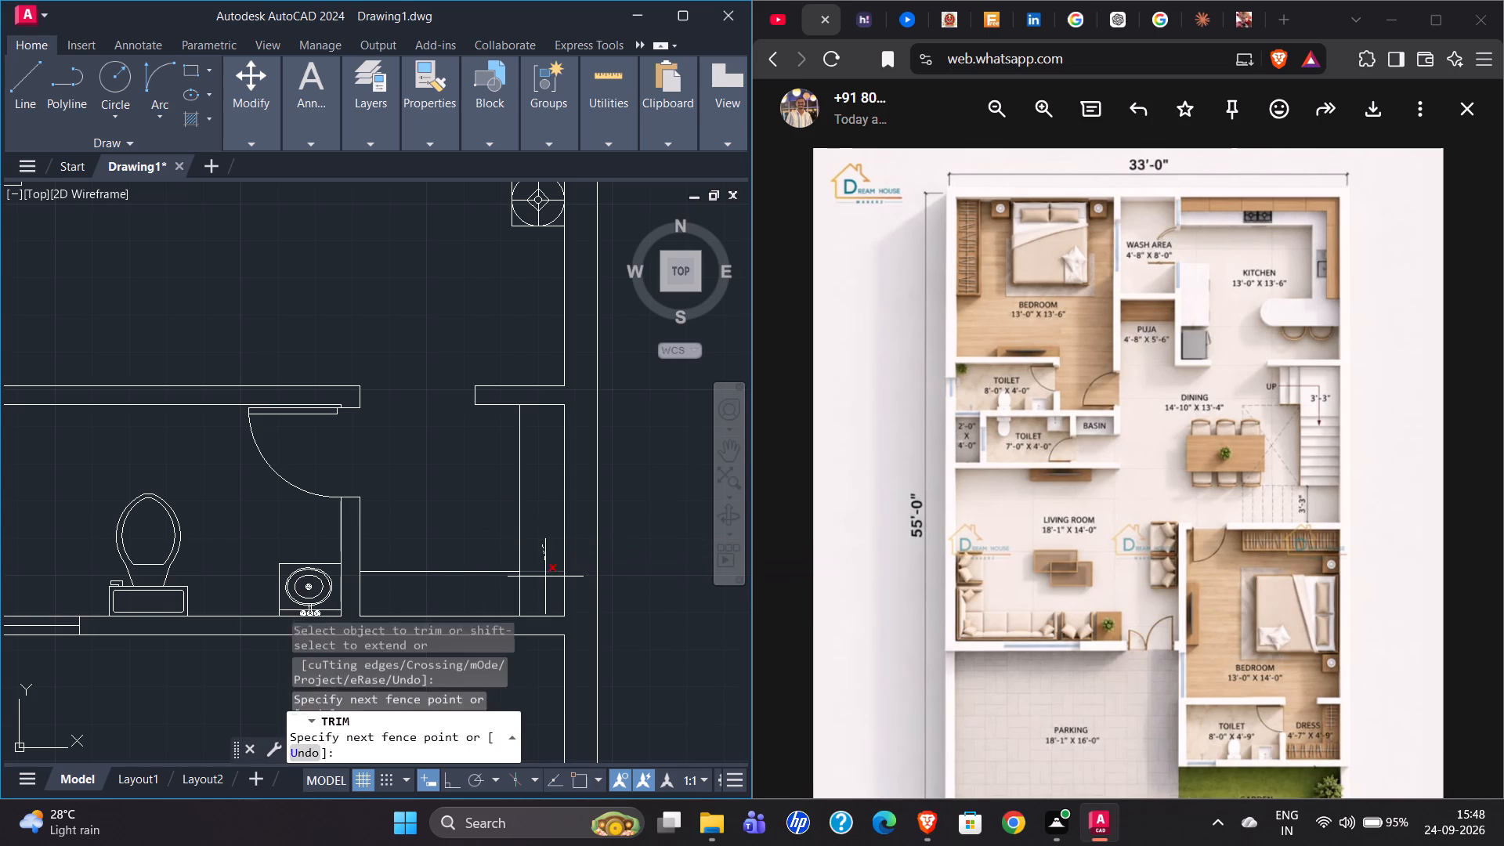
{"action": "left_click_drag", "start_coordinate": [545, 580], "coordinate": [508, 613]}
{"action": "key", "text": "Escape"}
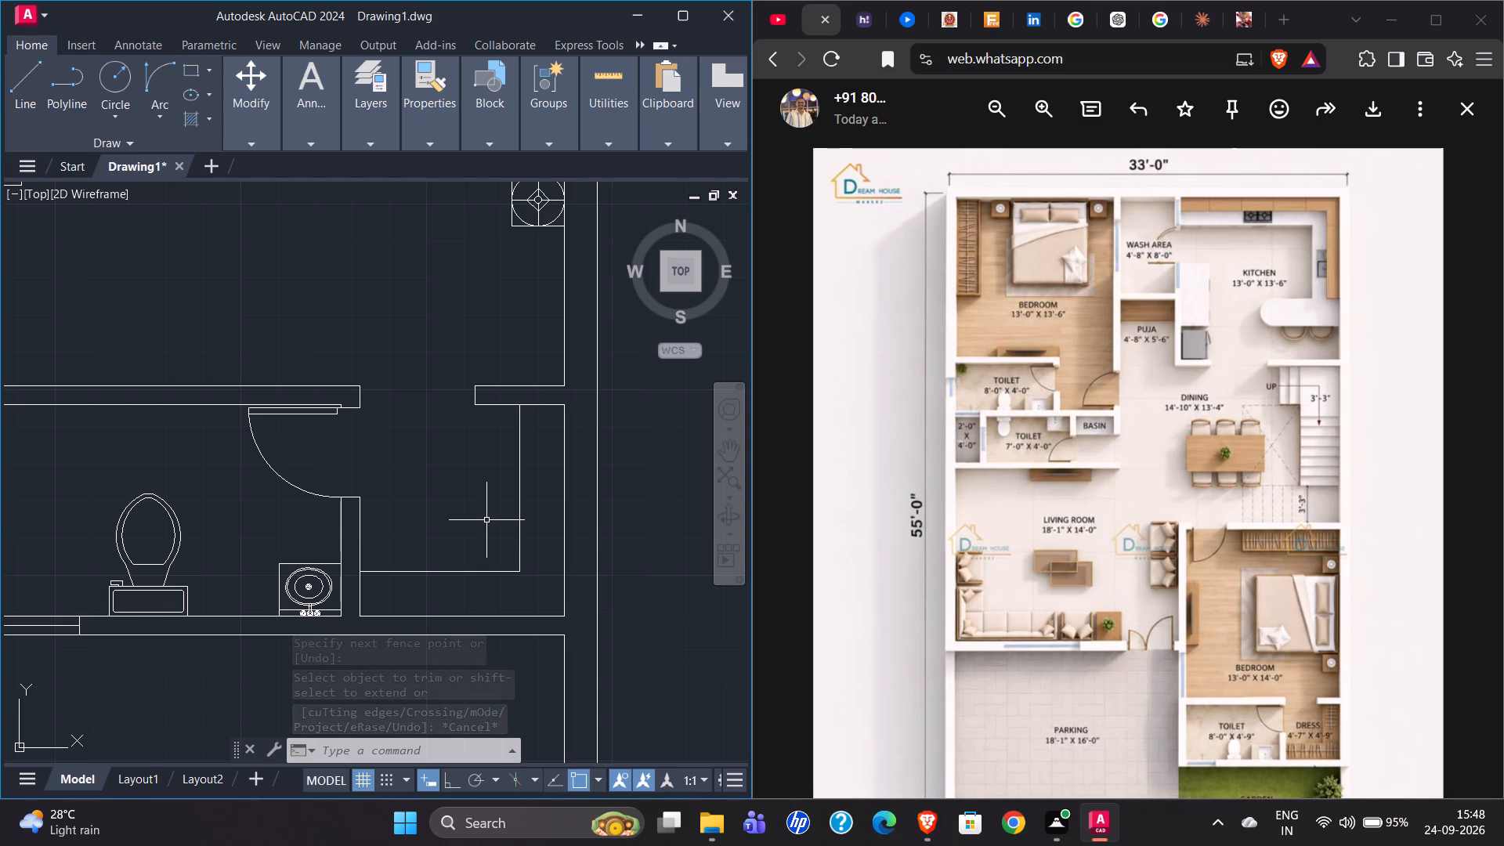
Ungroup the lower bedroom's wardrobe into its separate lines.
{"action": "scroll", "coordinate": [460, 598], "scroll_direction": "down", "scroll_amount": 2}
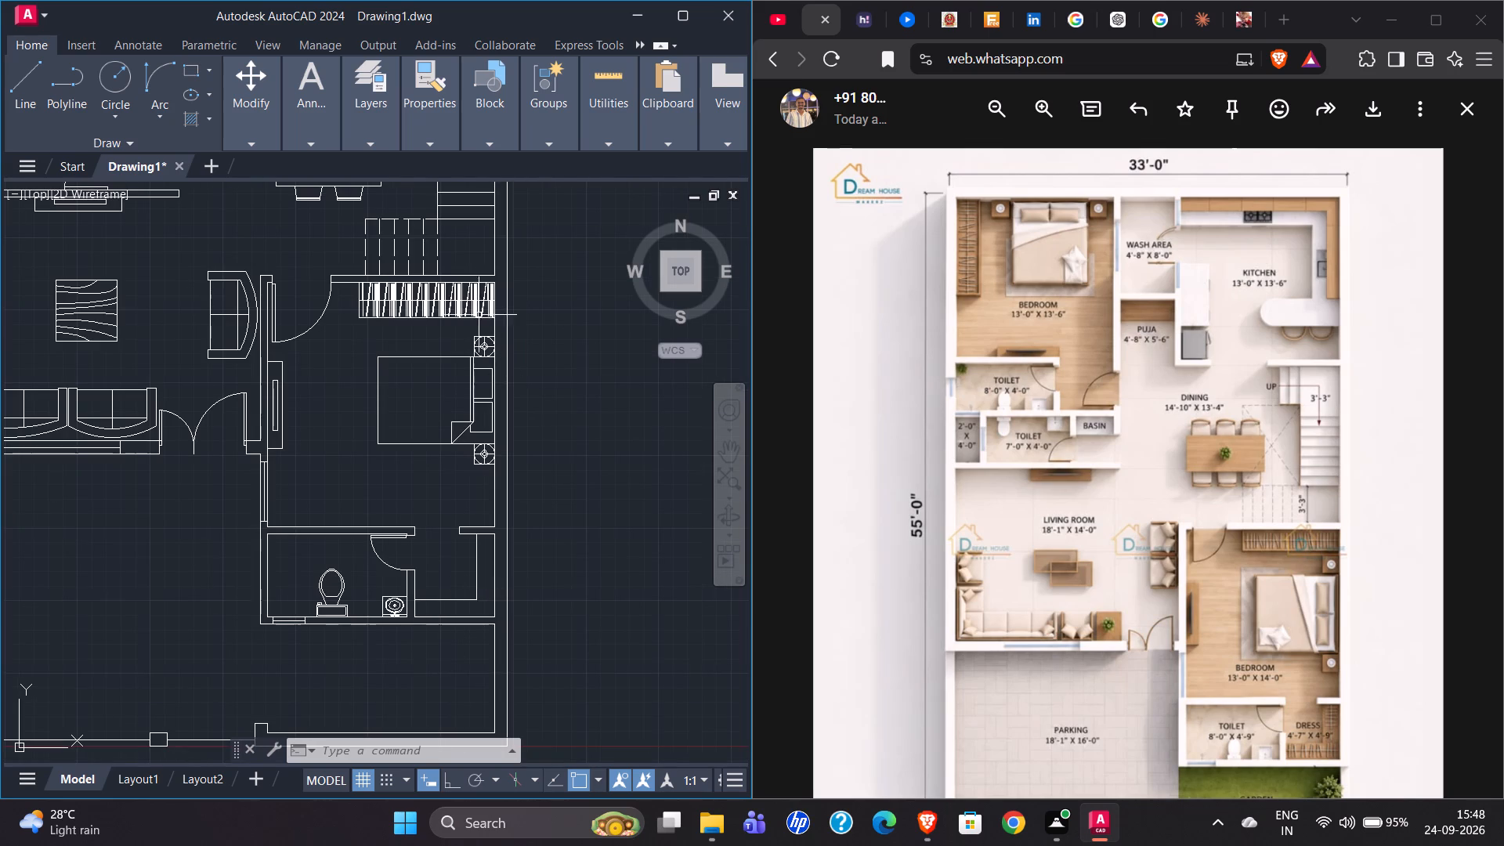
{"action": "scroll", "coordinate": [325, 248], "scroll_direction": "up", "scroll_amount": 3}
{"action": "left_click", "coordinate": [508, 425]}
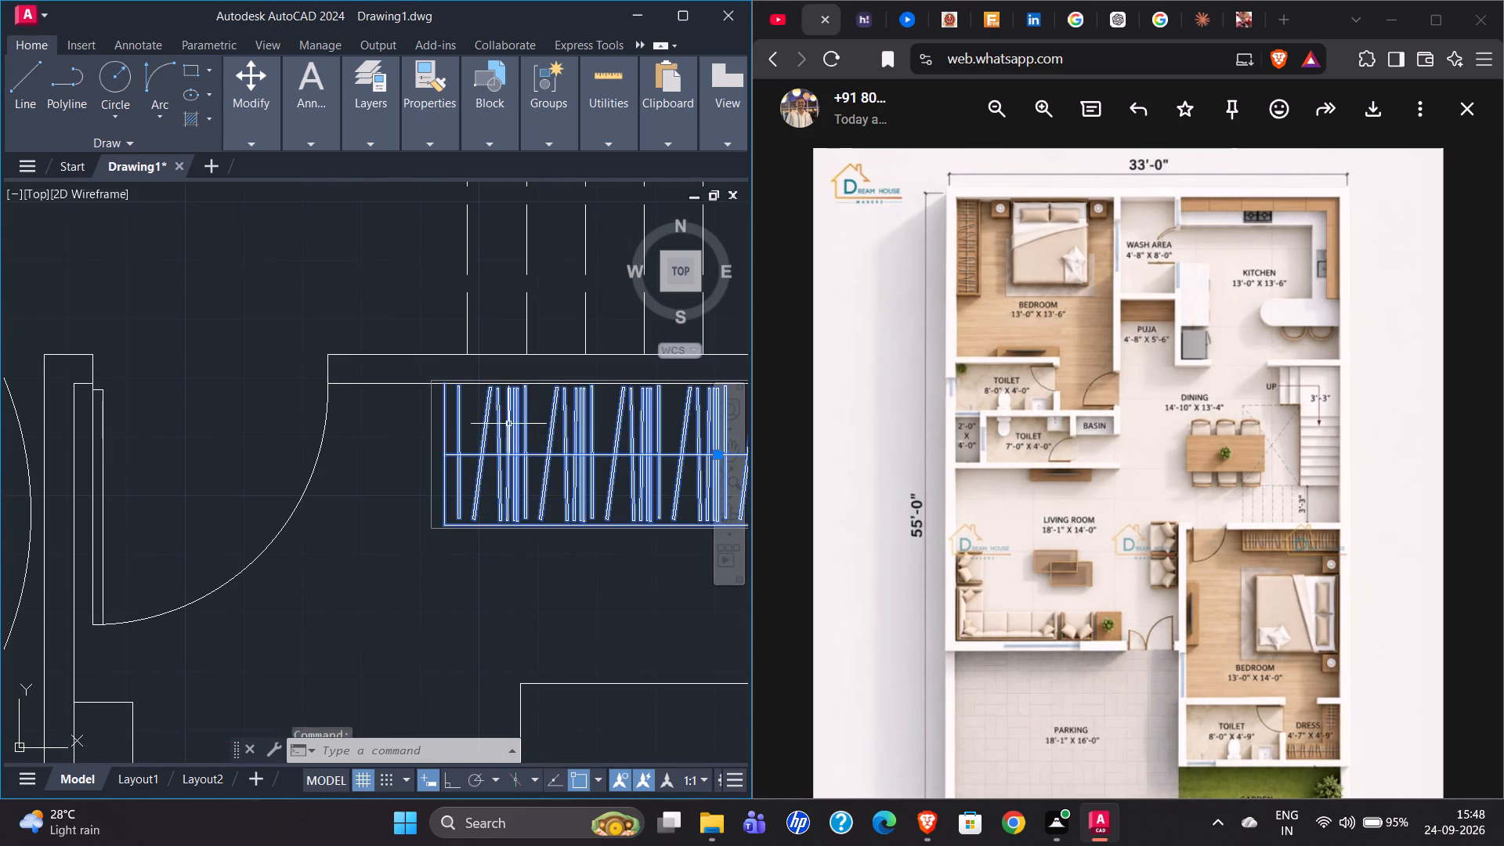
{"action": "scroll", "coordinate": [180, 441], "scroll_direction": "down", "scroll_amount": 3}
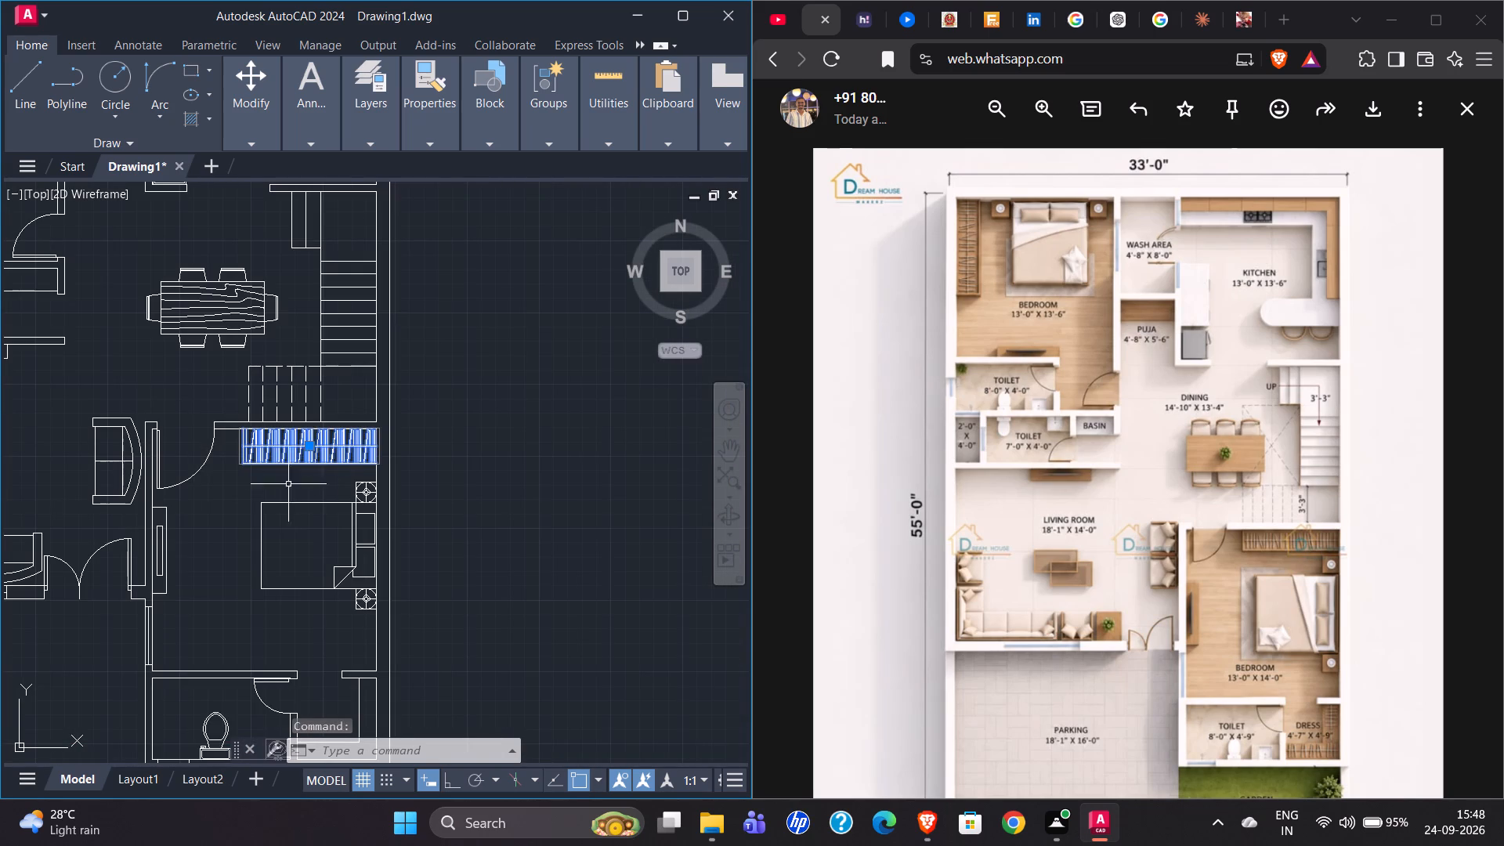
{"action": "scroll", "coordinate": [278, 487], "scroll_direction": "up", "scroll_amount": 2}
{"action": "scroll", "coordinate": [280, 479], "scroll_direction": "down", "scroll_amount": 1}
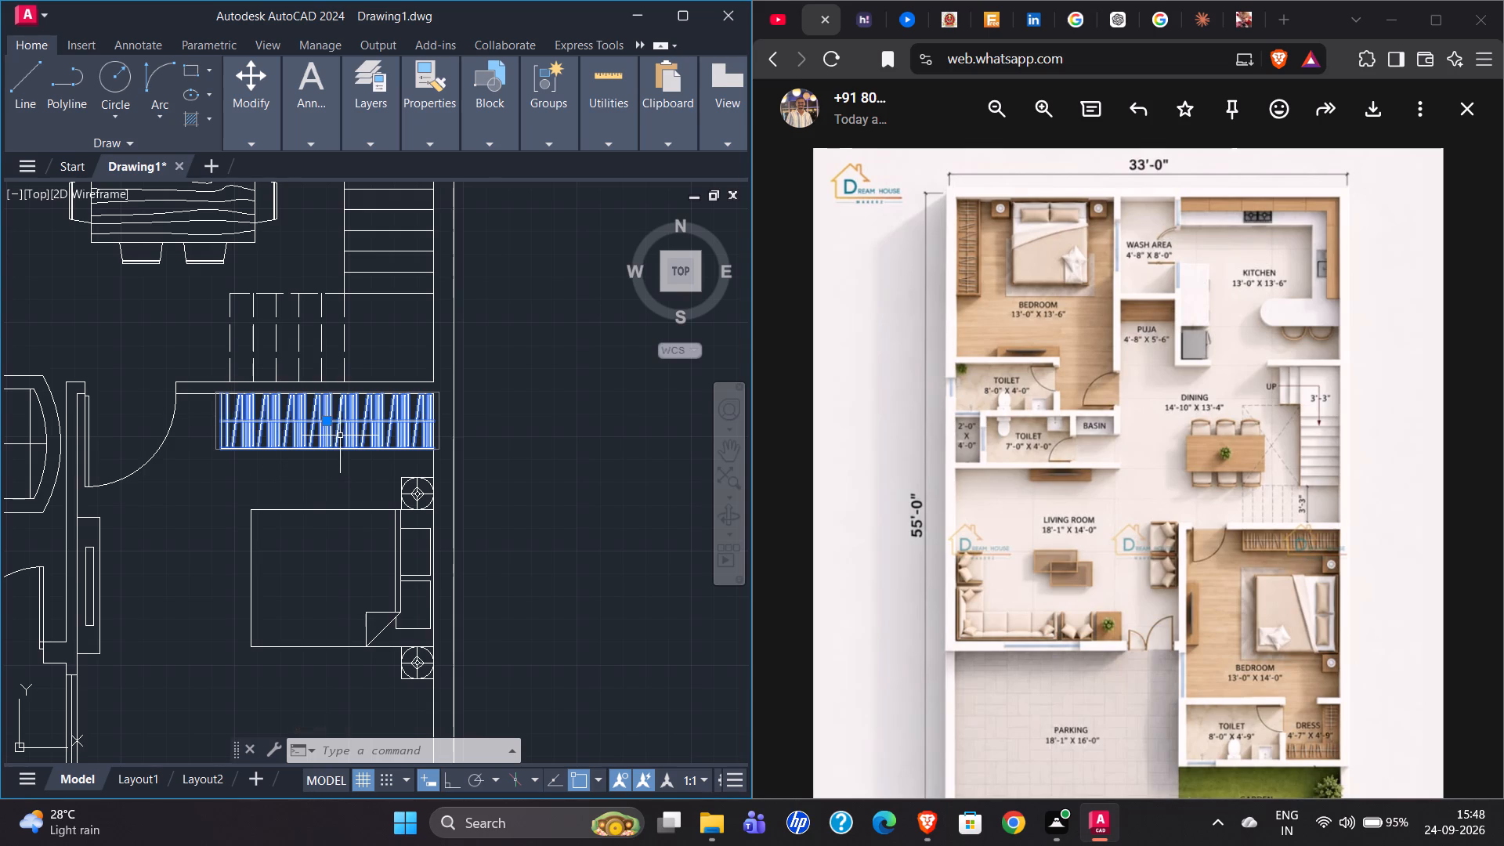
{"action": "key", "text": "Escape"}
{"action": "left_click", "coordinate": [240, 404]}
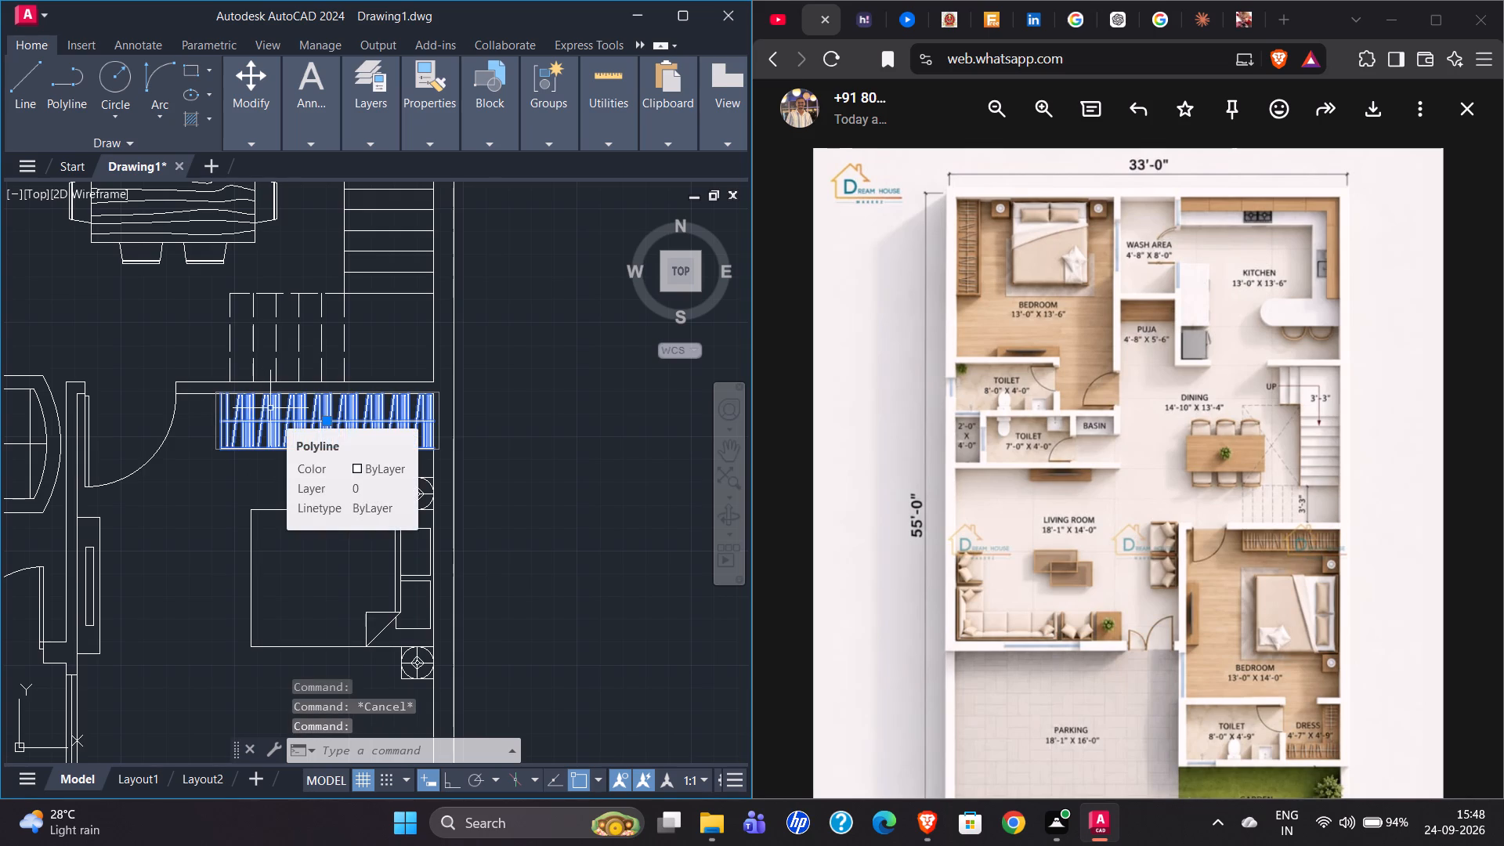
{"action": "key", "text": "u"}
{"action": "key", "text": "n"}
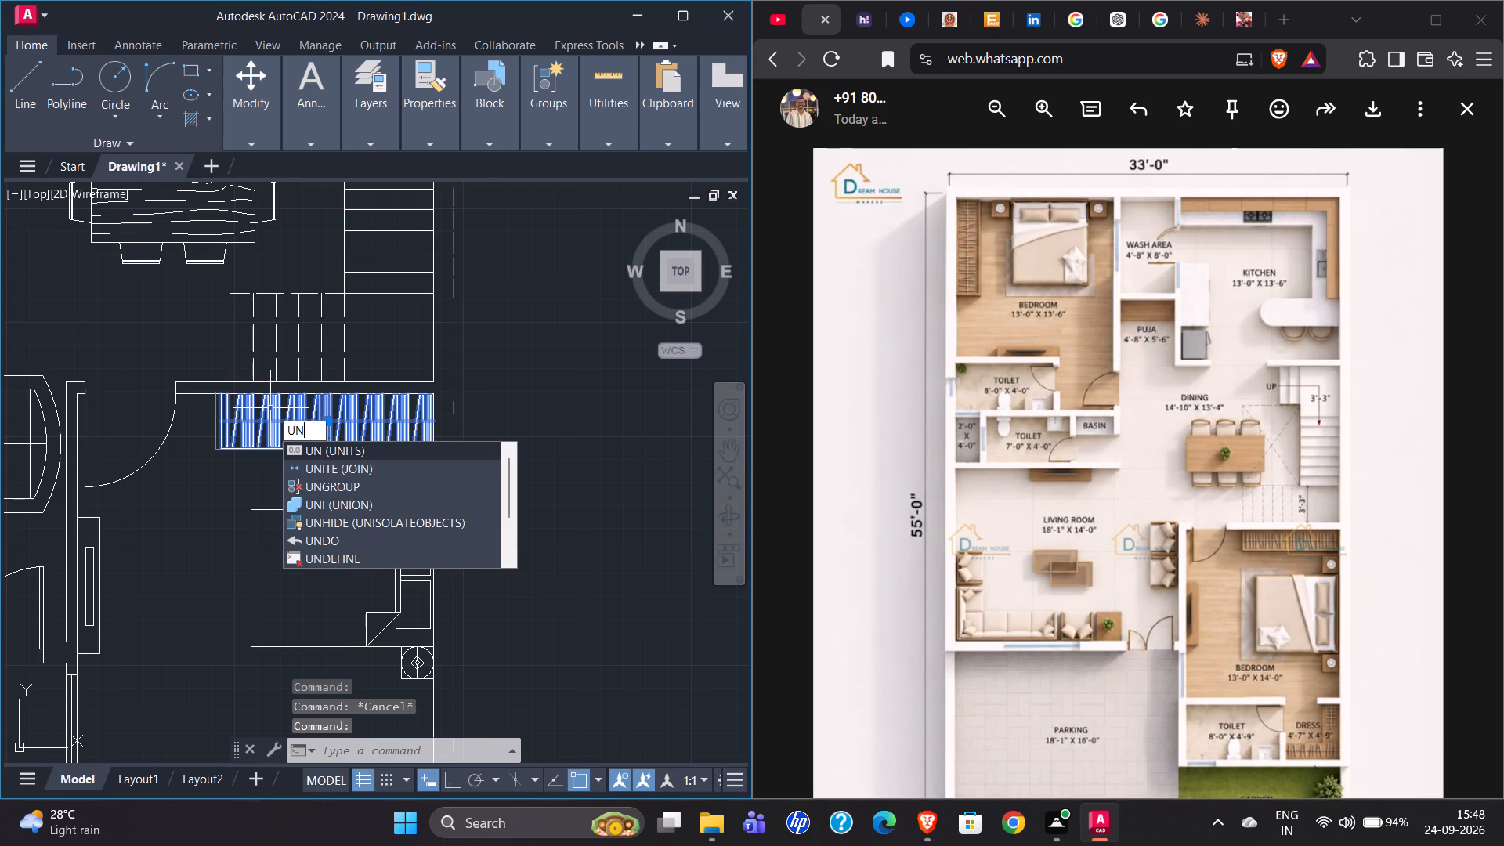
{"action": "left_click", "coordinate": [338, 490]}
Copy the four leftmost clothes sets and the next slanted hanger from the lower bedroom's wardrobe into the dress room wardrobe's bottom leg.
{"action": "scroll", "coordinate": [240, 432], "scroll_direction": "up", "scroll_amount": 3}
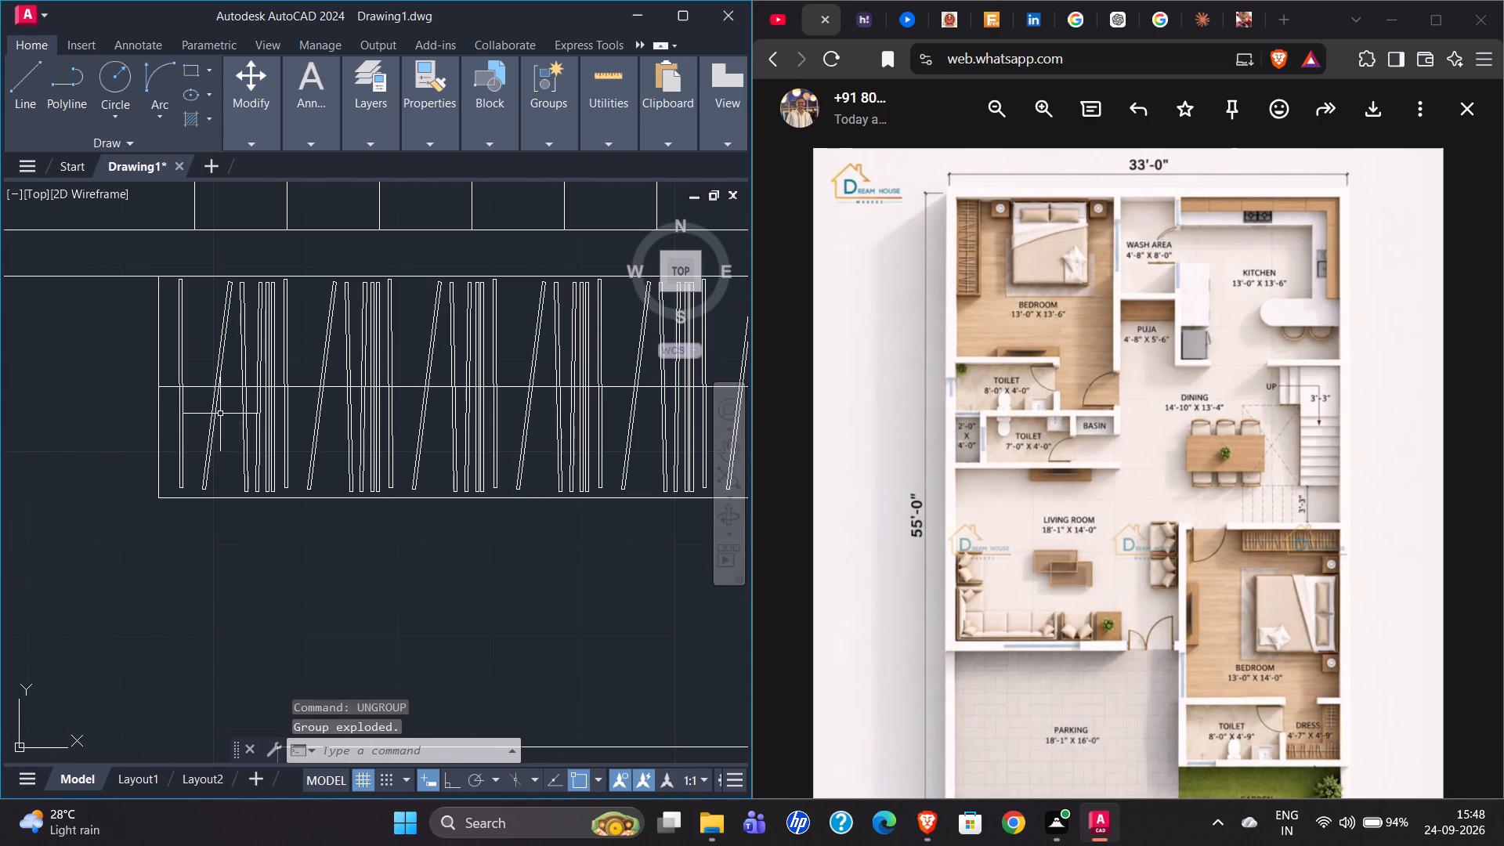
{"action": "left_click", "coordinate": [218, 410]}
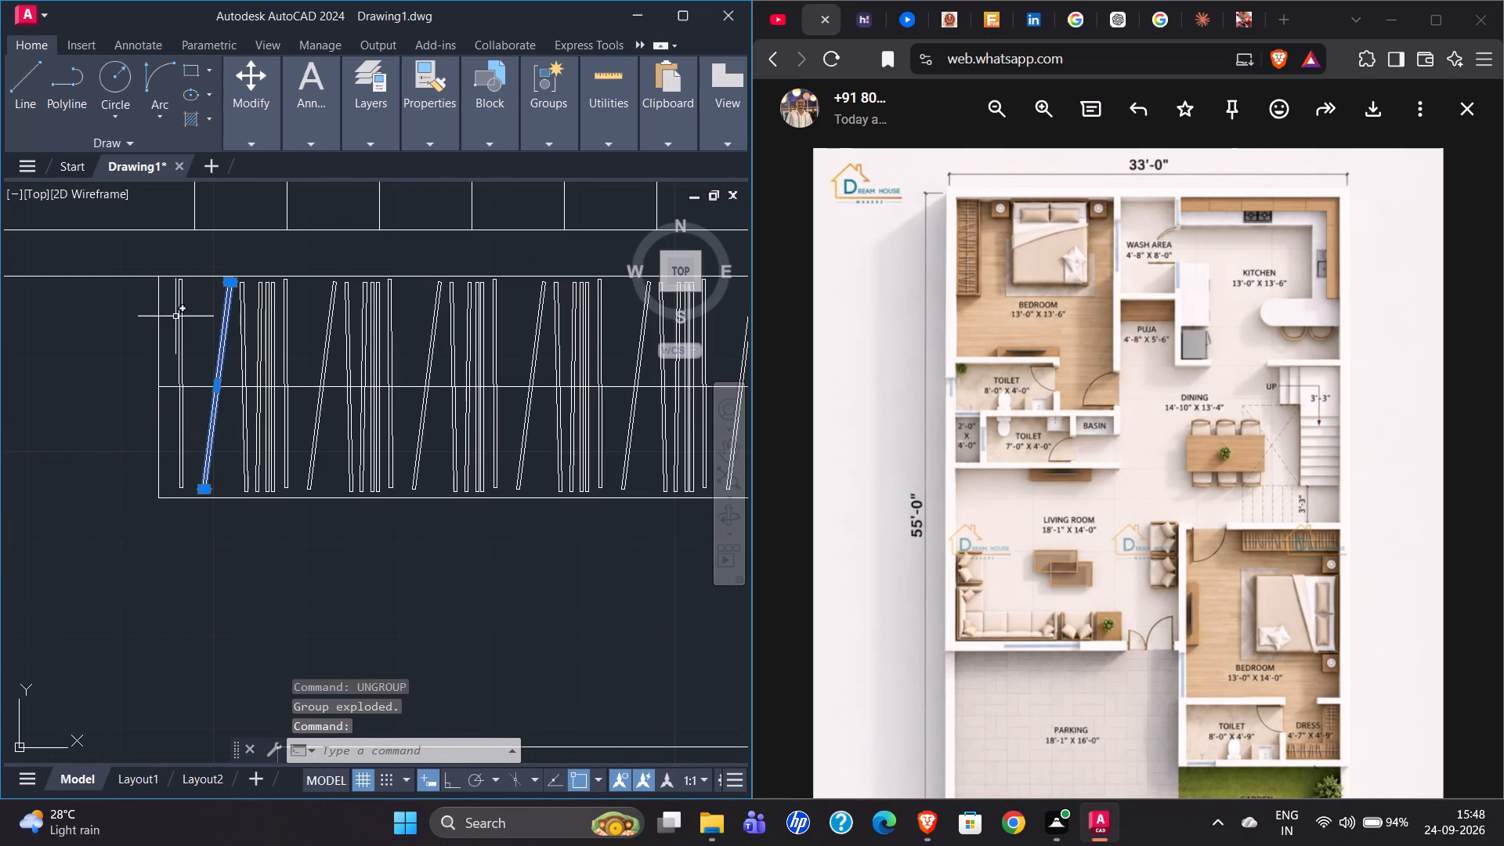
{"action": "left_click", "coordinate": [175, 316]}
{"action": "left_click", "coordinate": [197, 331]}
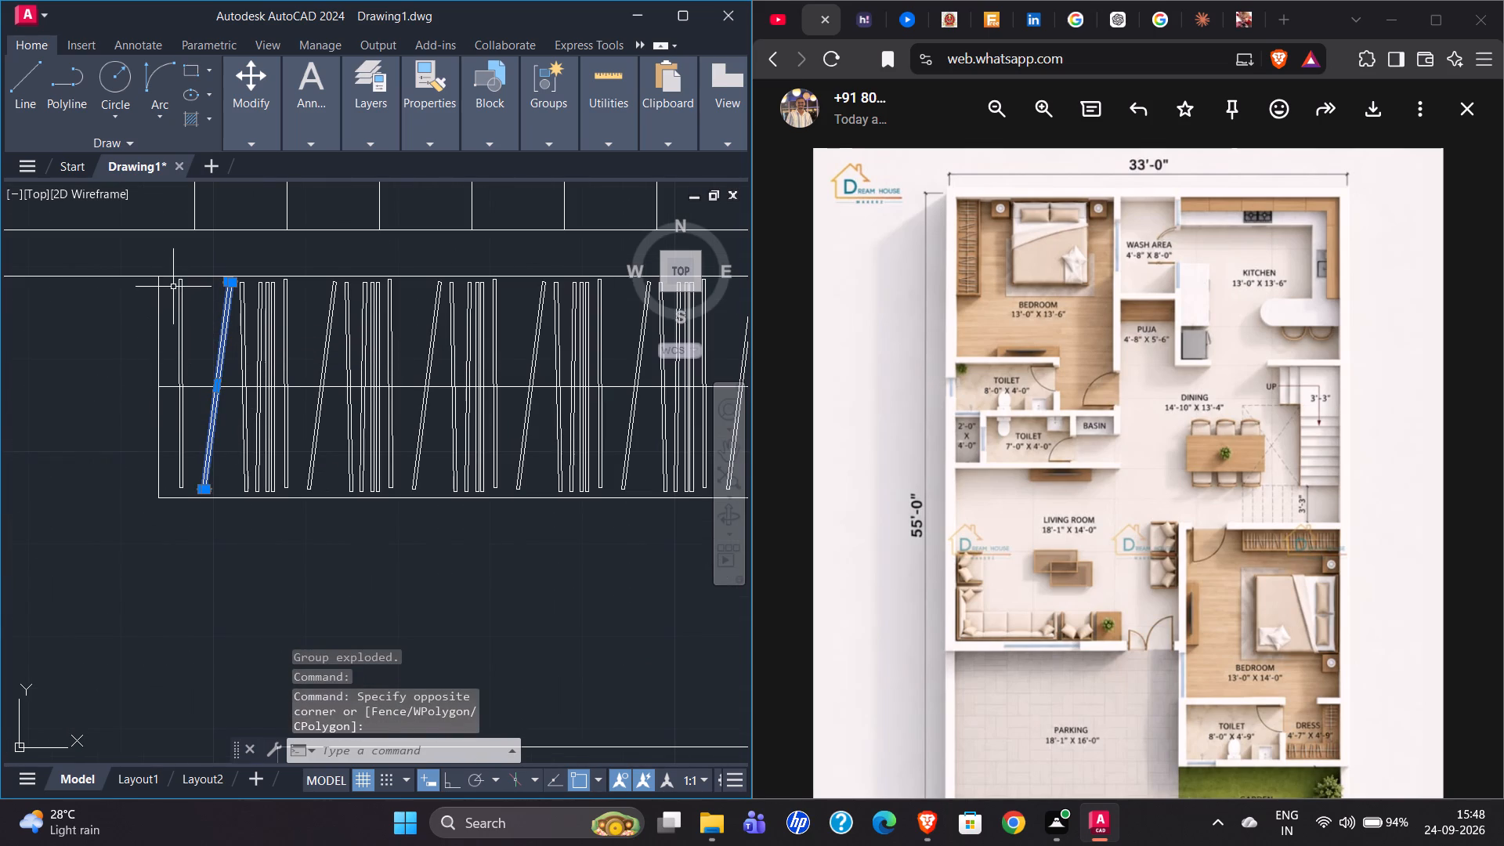
{"action": "left_click_drag", "start_coordinate": [173, 286], "coordinate": [203, 325]}
{"action": "left_click", "coordinate": [422, 498]}
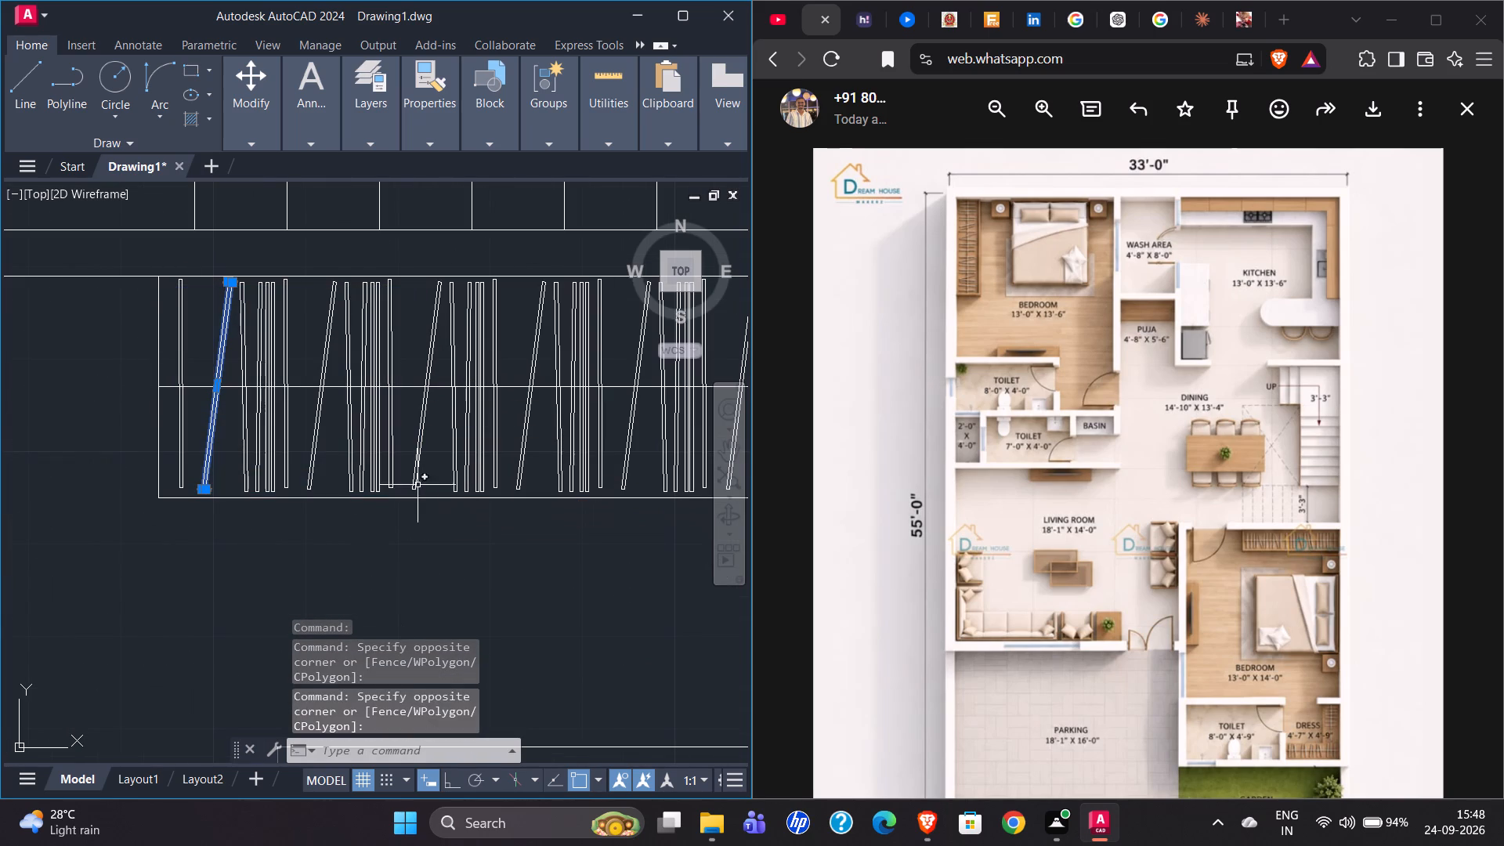
{"action": "left_click", "coordinate": [176, 316]}
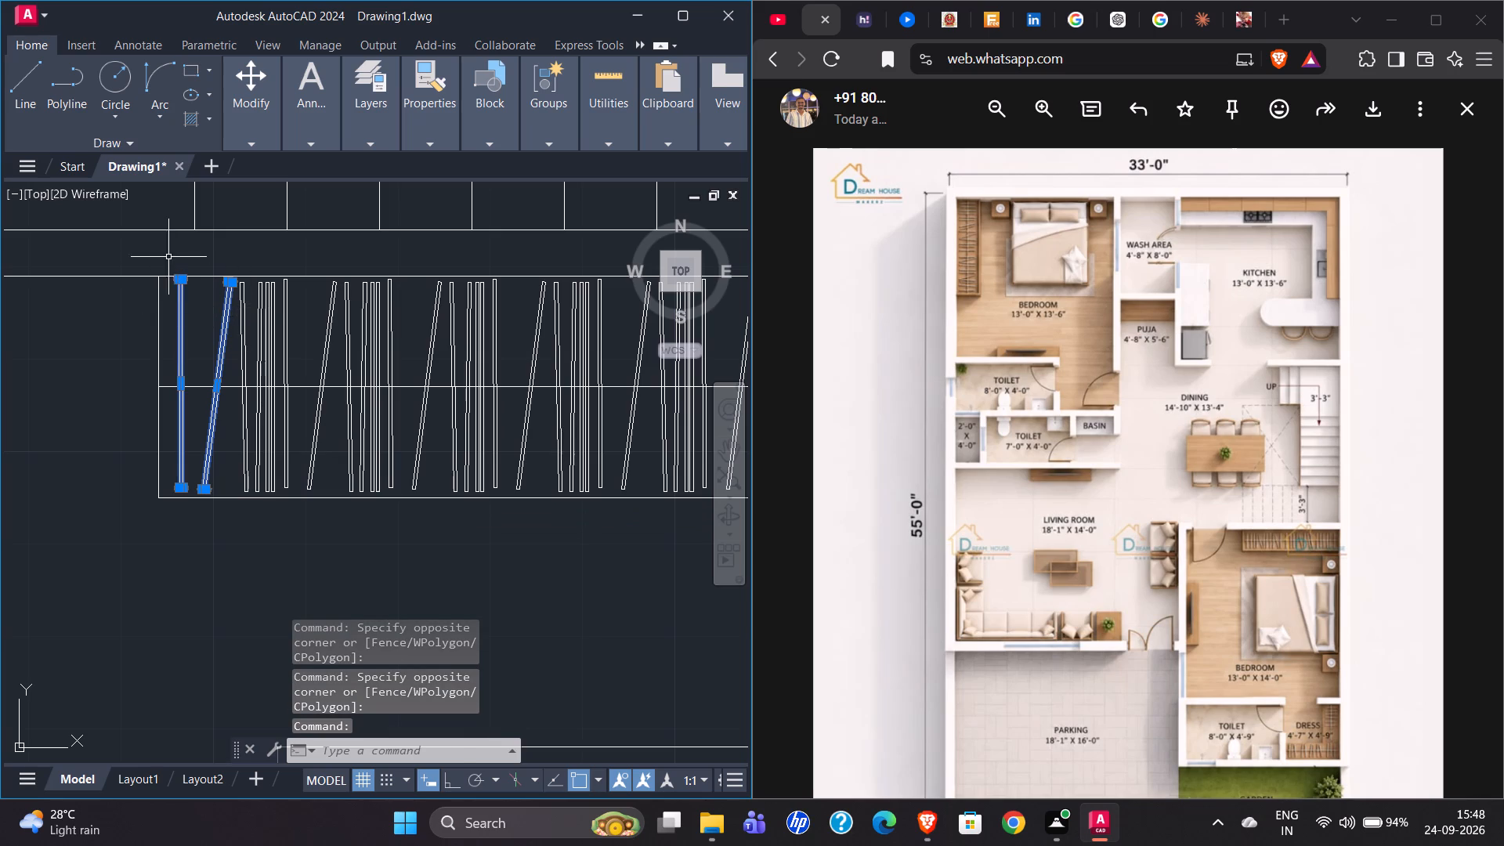
{"action": "left_click", "coordinate": [173, 258]}
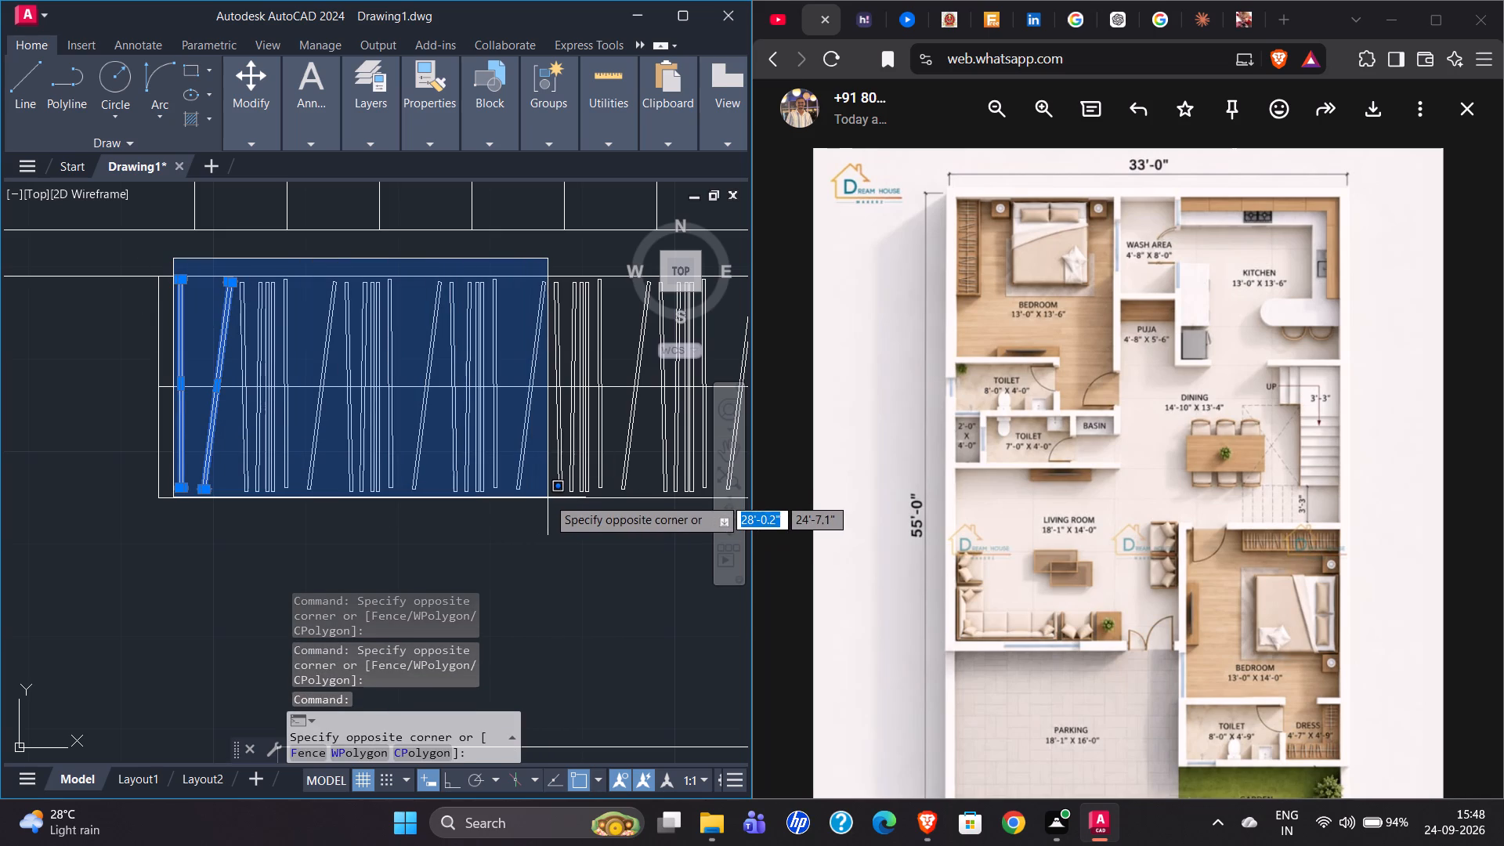
{"action": "left_click", "coordinate": [545, 499]}
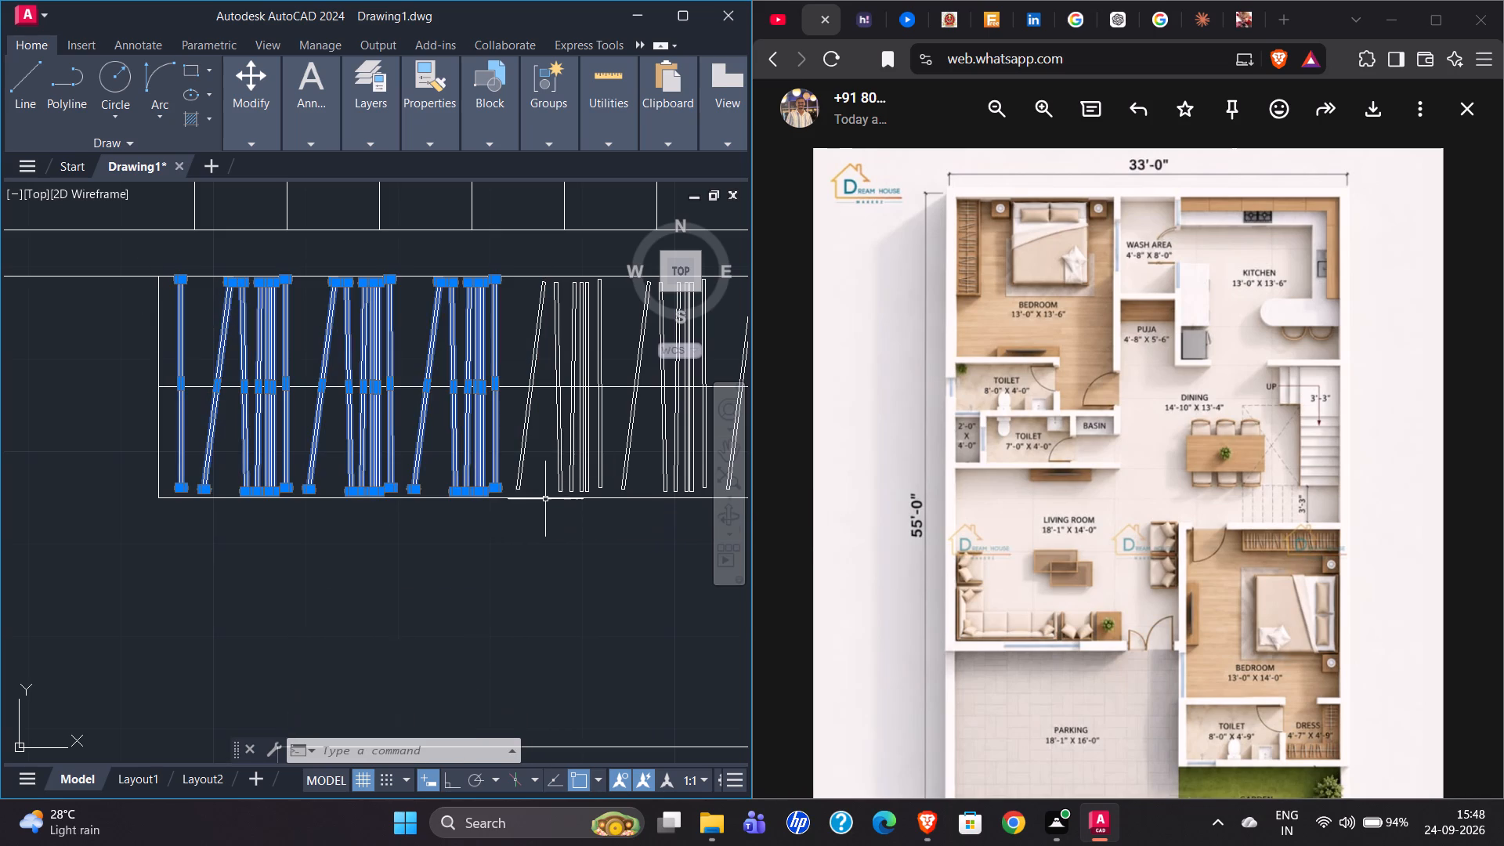
{"action": "scroll", "coordinate": [275, 350], "scroll_direction": "down", "scroll_amount": 1}
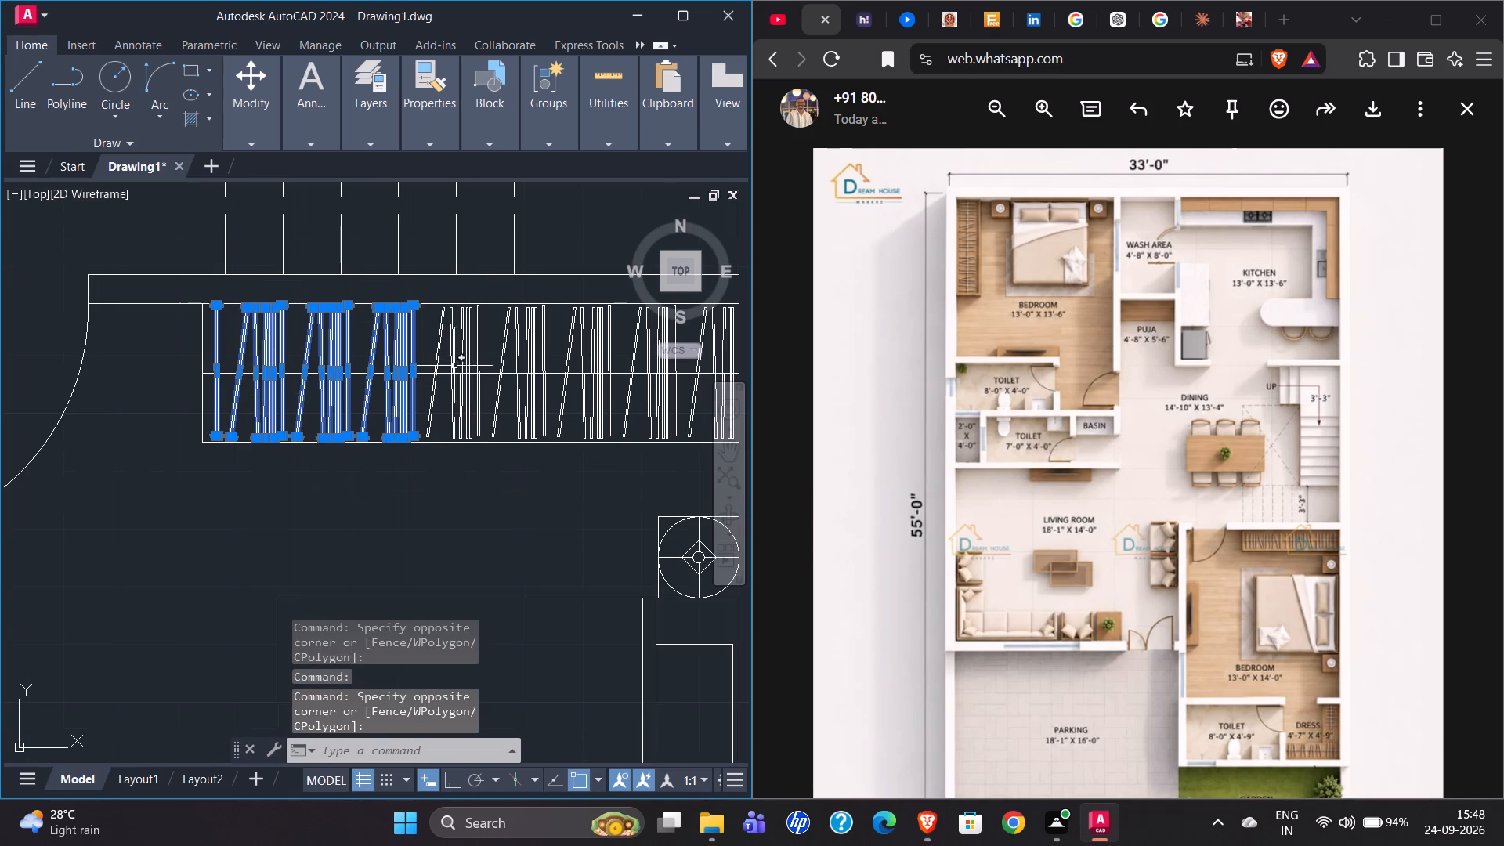
{"action": "left_click", "coordinate": [429, 300]}
{"action": "left_click", "coordinate": [455, 435]}
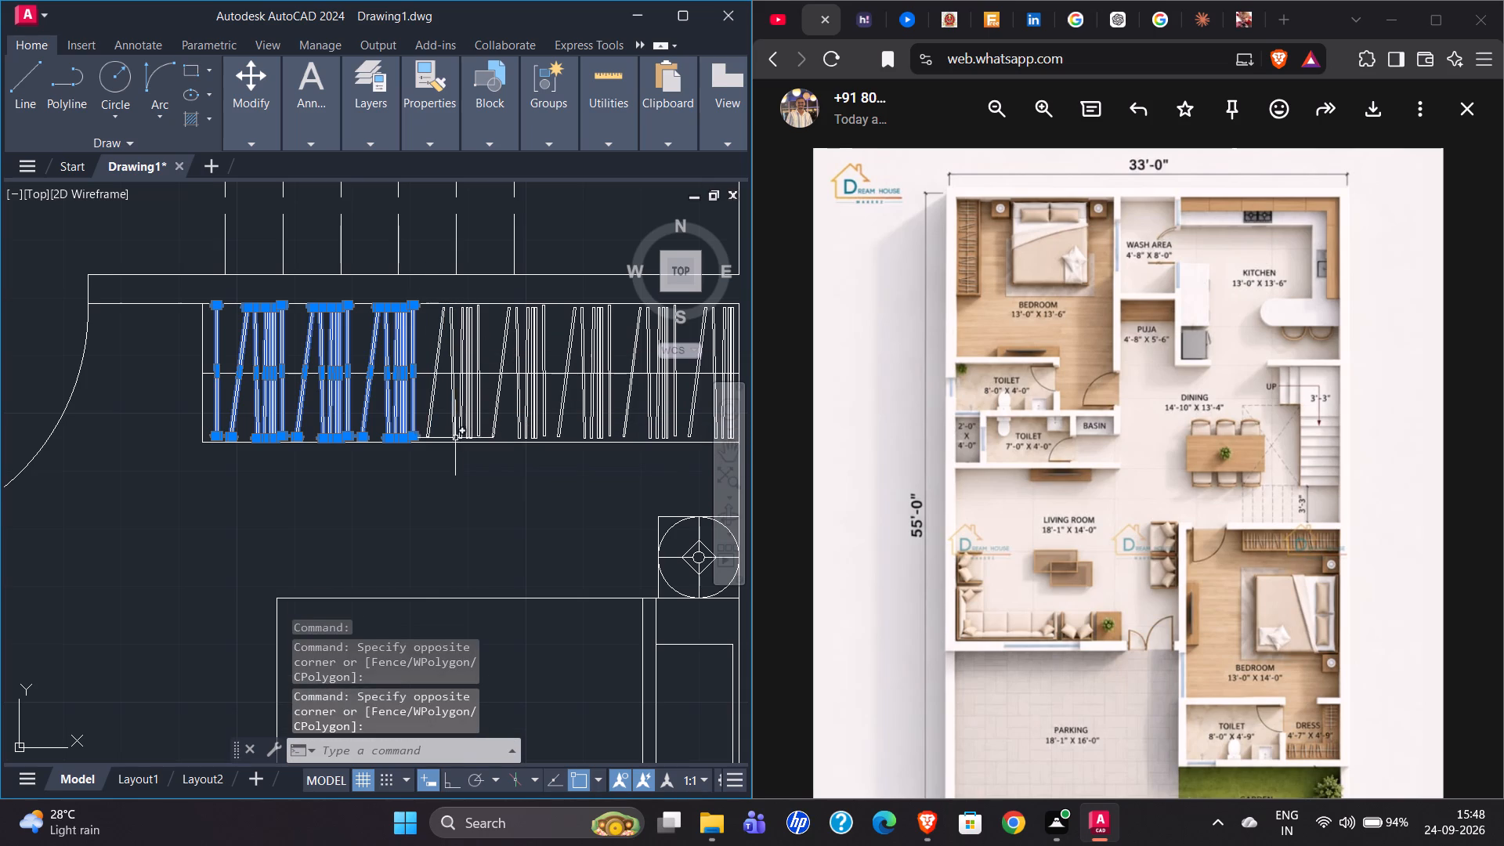
{"action": "left_click_drag", "start_coordinate": [423, 298], "coordinate": [465, 428]}
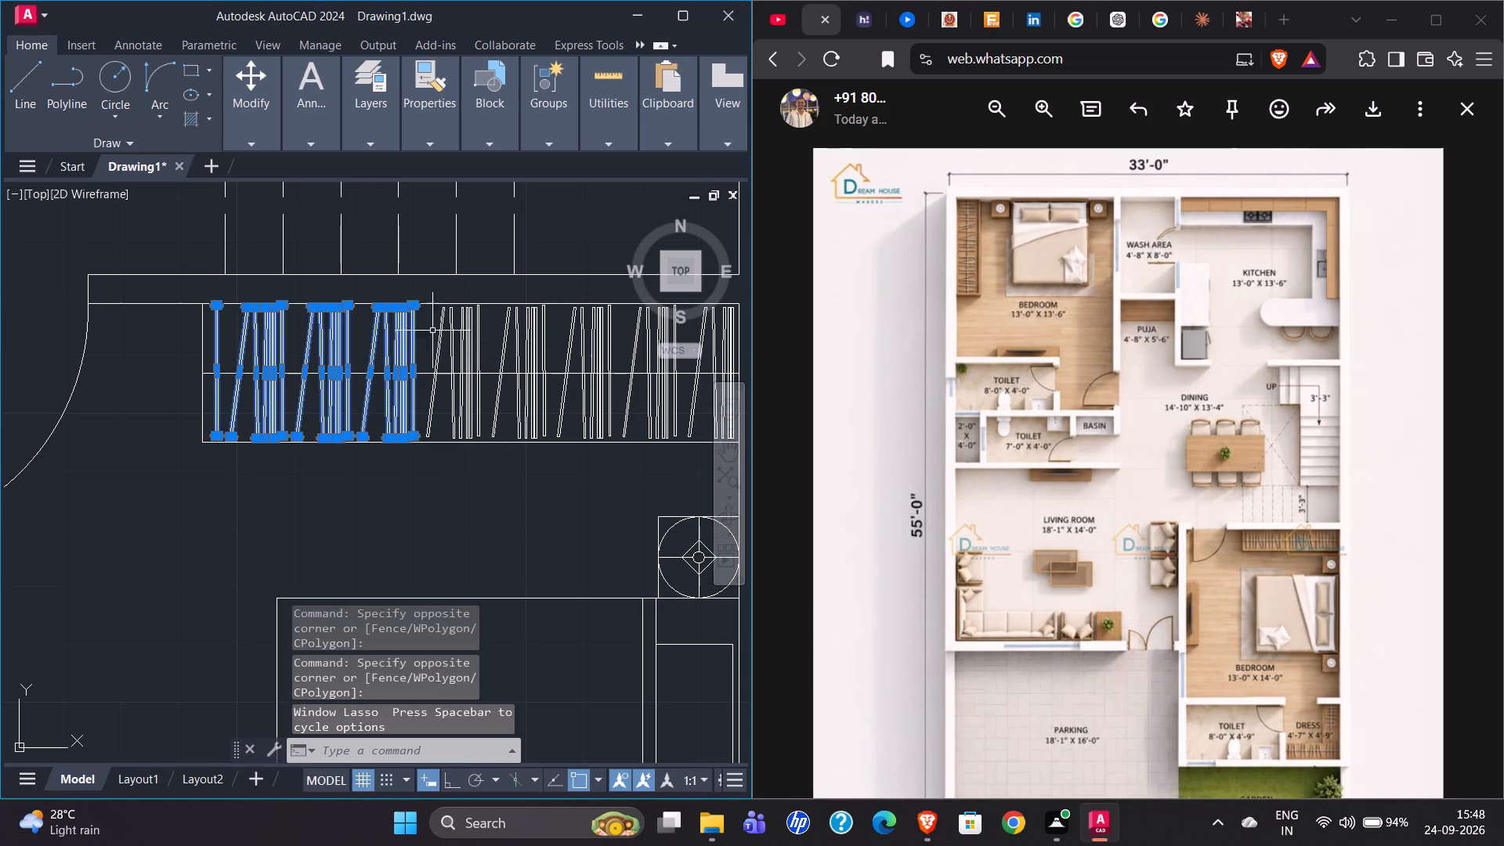
{"action": "left_click", "coordinate": [402, 286]}
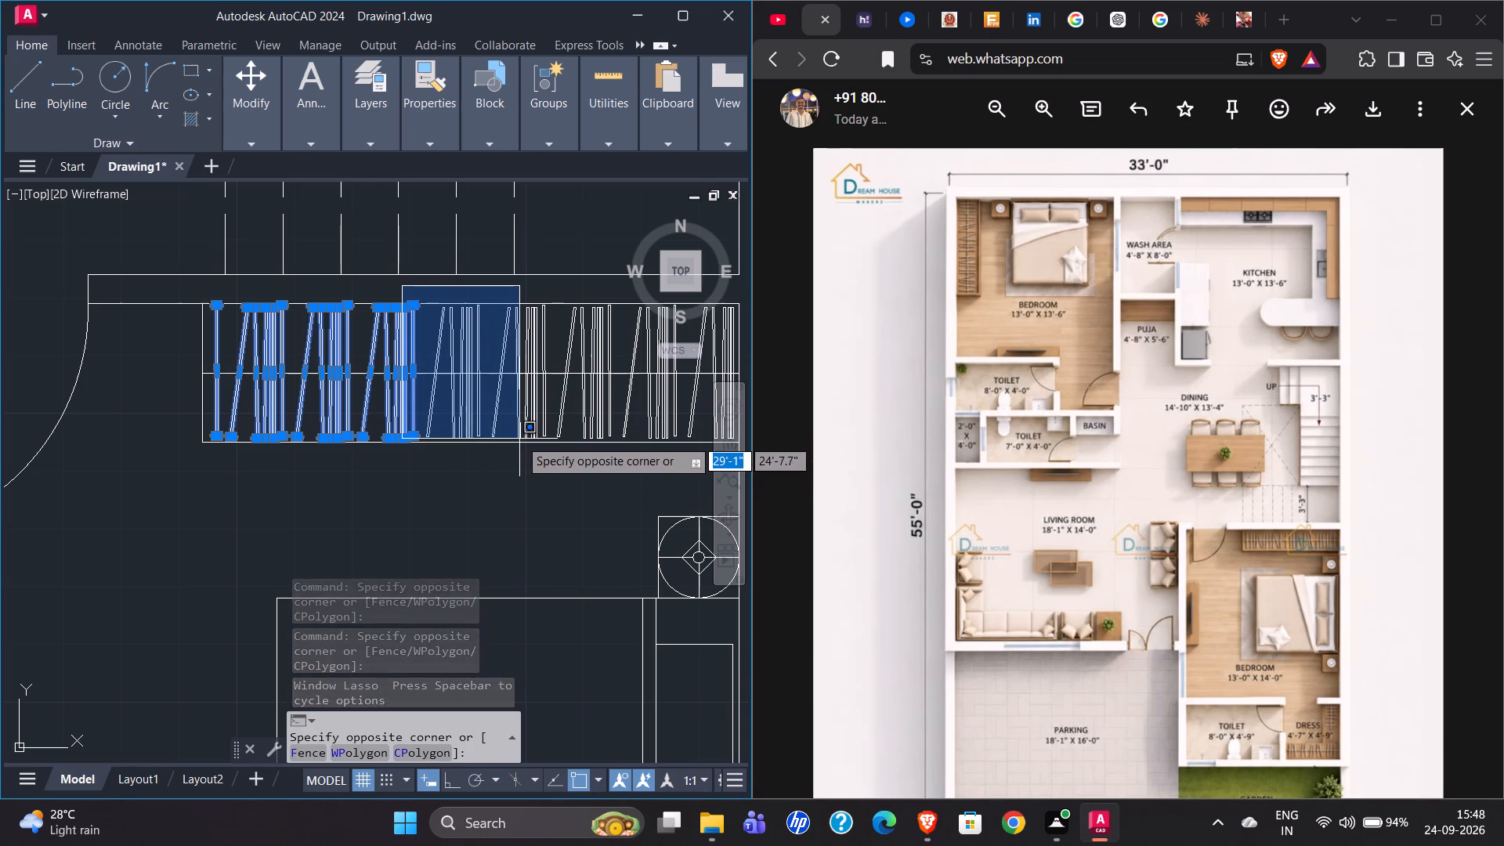
{"action": "left_click", "coordinate": [519, 439]}
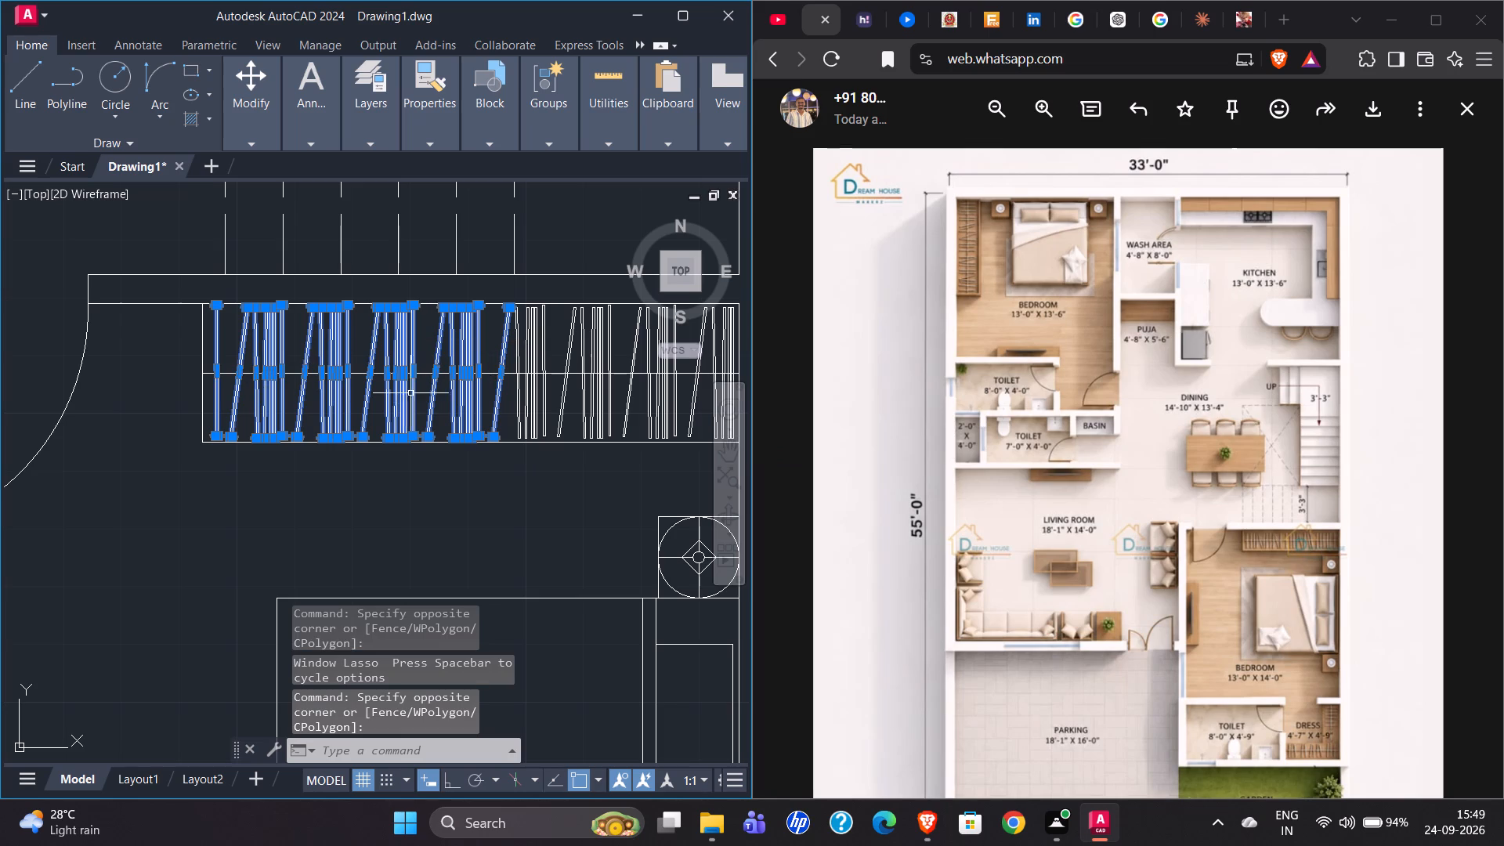
{"action": "scroll", "coordinate": [308, 363], "scroll_direction": "down", "scroll_amount": 2}
{"action": "type", "text": "CO"}
{"action": "key", "text": "Return"}
{"action": "scroll", "coordinate": [258, 345], "scroll_direction": "up", "scroll_amount": 2}
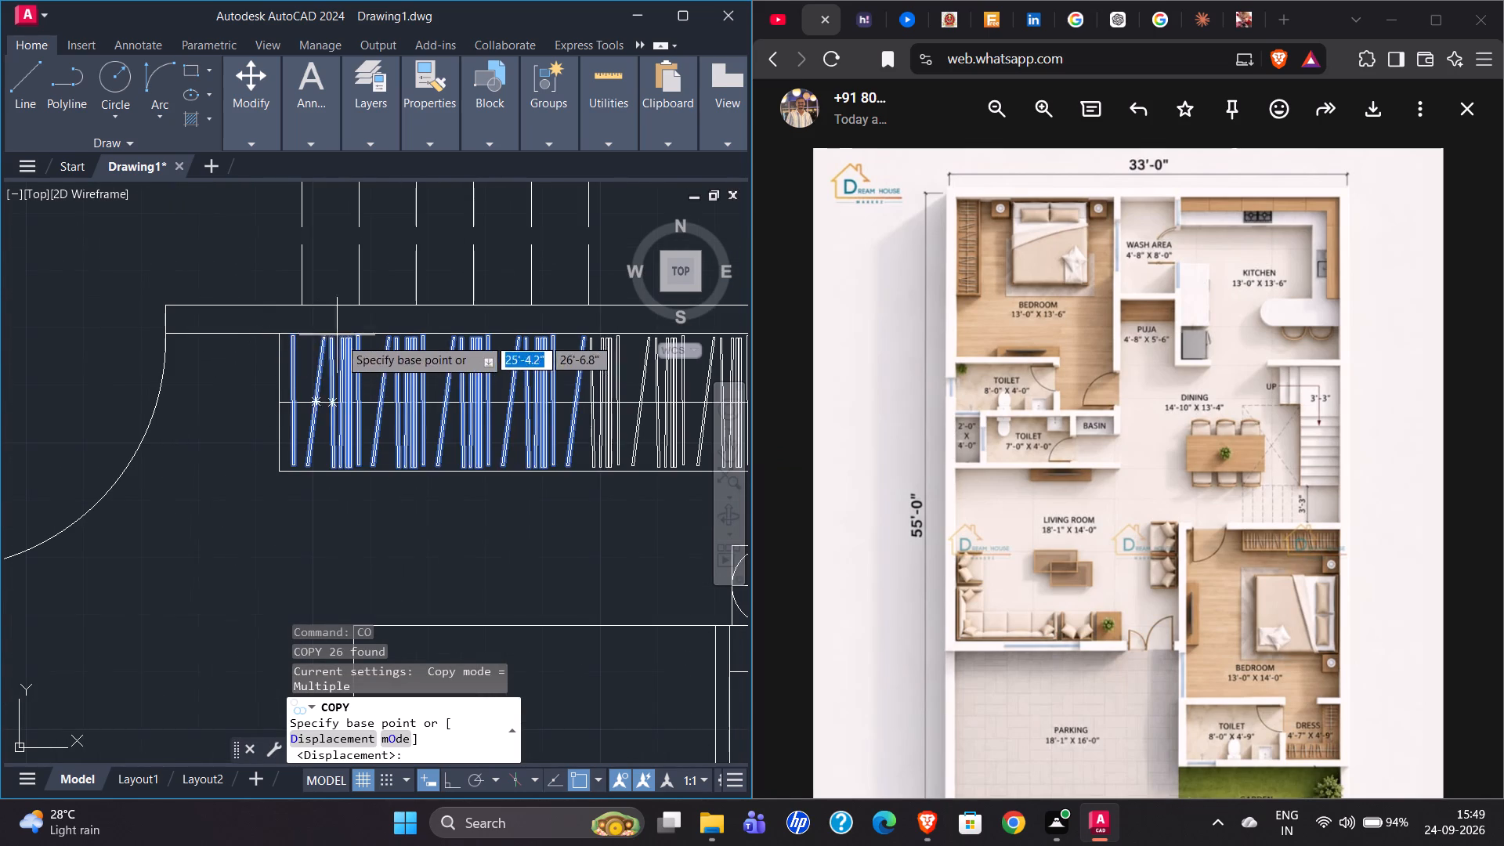
{"action": "scroll", "coordinate": [305, 450], "scroll_direction": "up", "scroll_amount": 1}
{"action": "scroll", "coordinate": [262, 376], "scroll_direction": "up", "scroll_amount": 1}
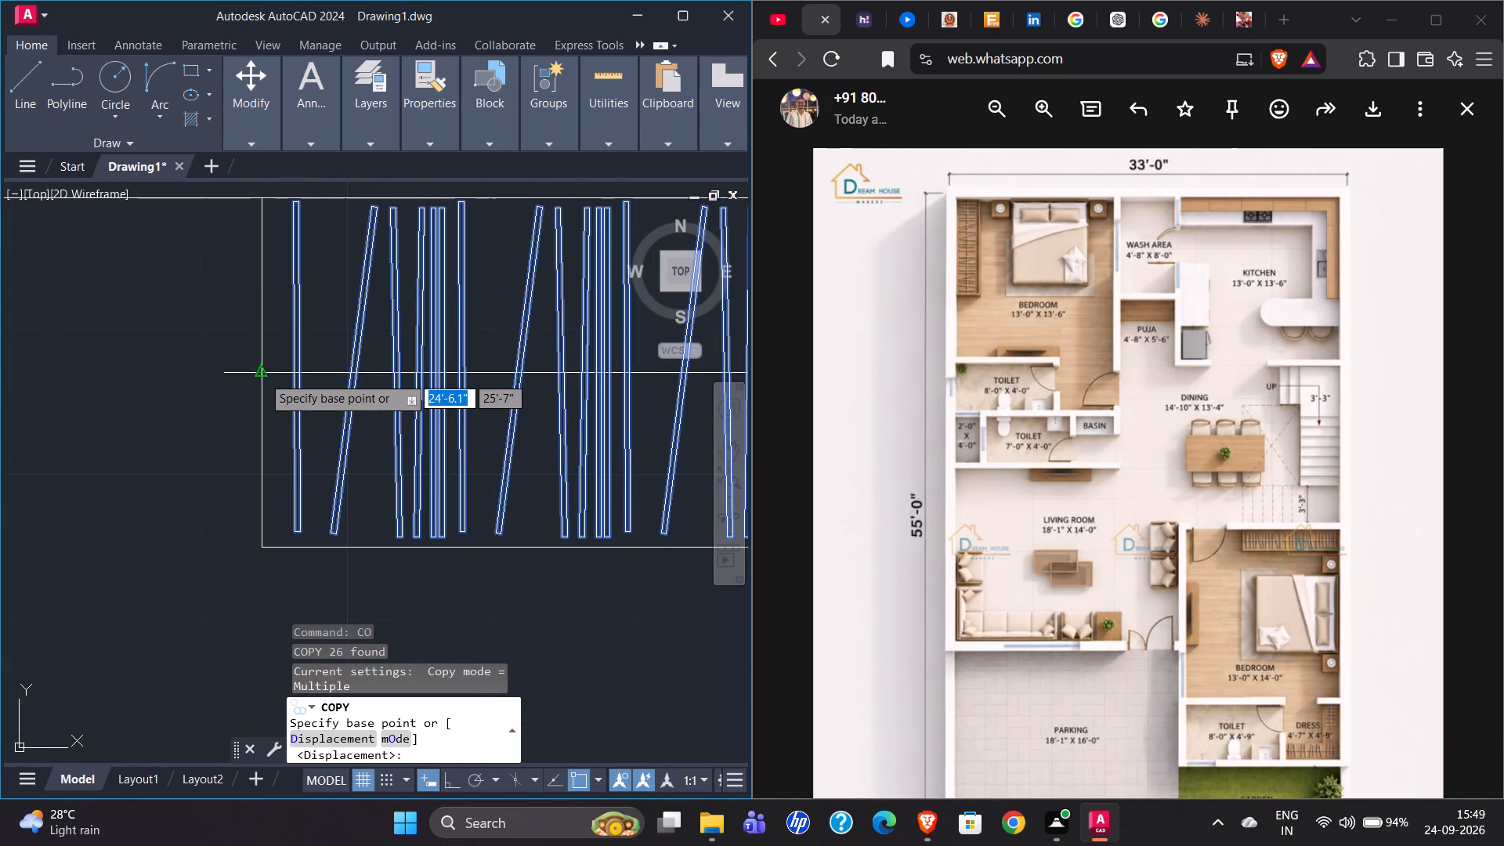
{"action": "scroll", "coordinate": [244, 405], "scroll_direction": "down", "scroll_amount": 2}
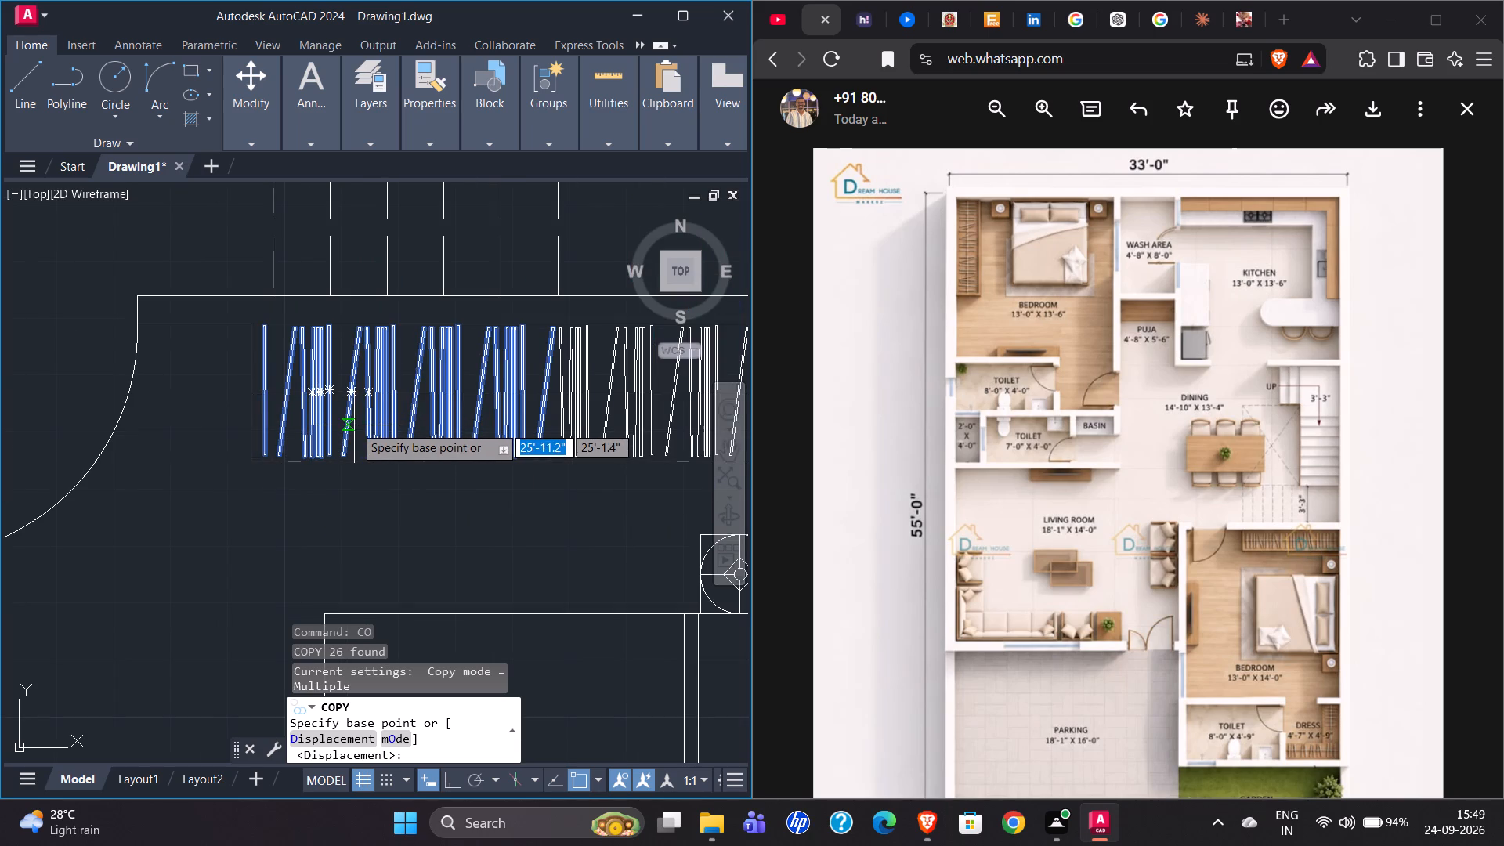
{"action": "scroll", "coordinate": [291, 399], "scroll_direction": "up", "scroll_amount": 3}
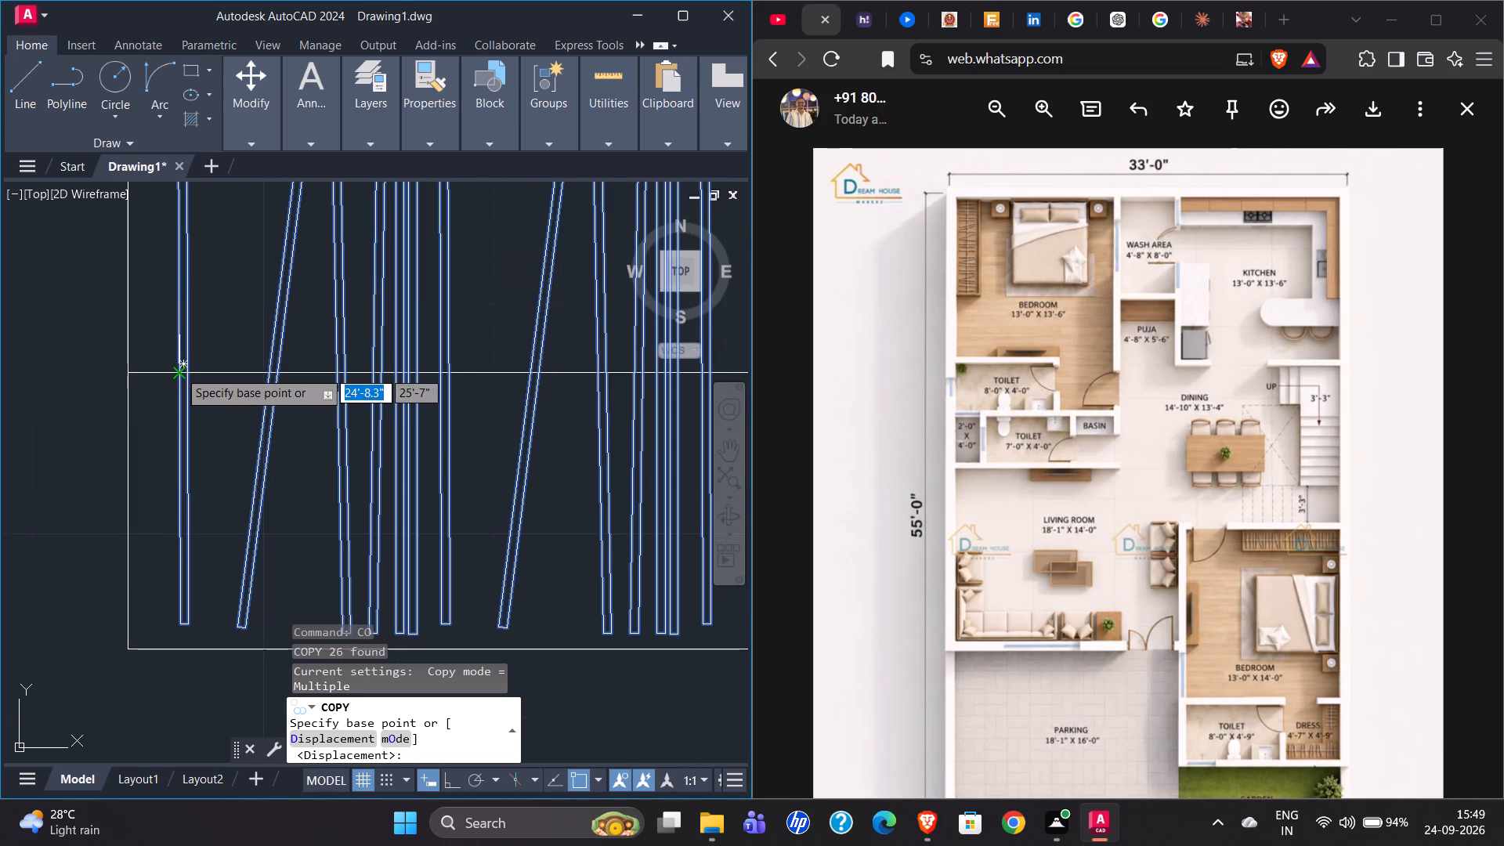
{"action": "left_click", "coordinate": [179, 371]}
{"action": "scroll", "coordinate": [222, 251], "scroll_direction": "down", "scroll_amount": 6}
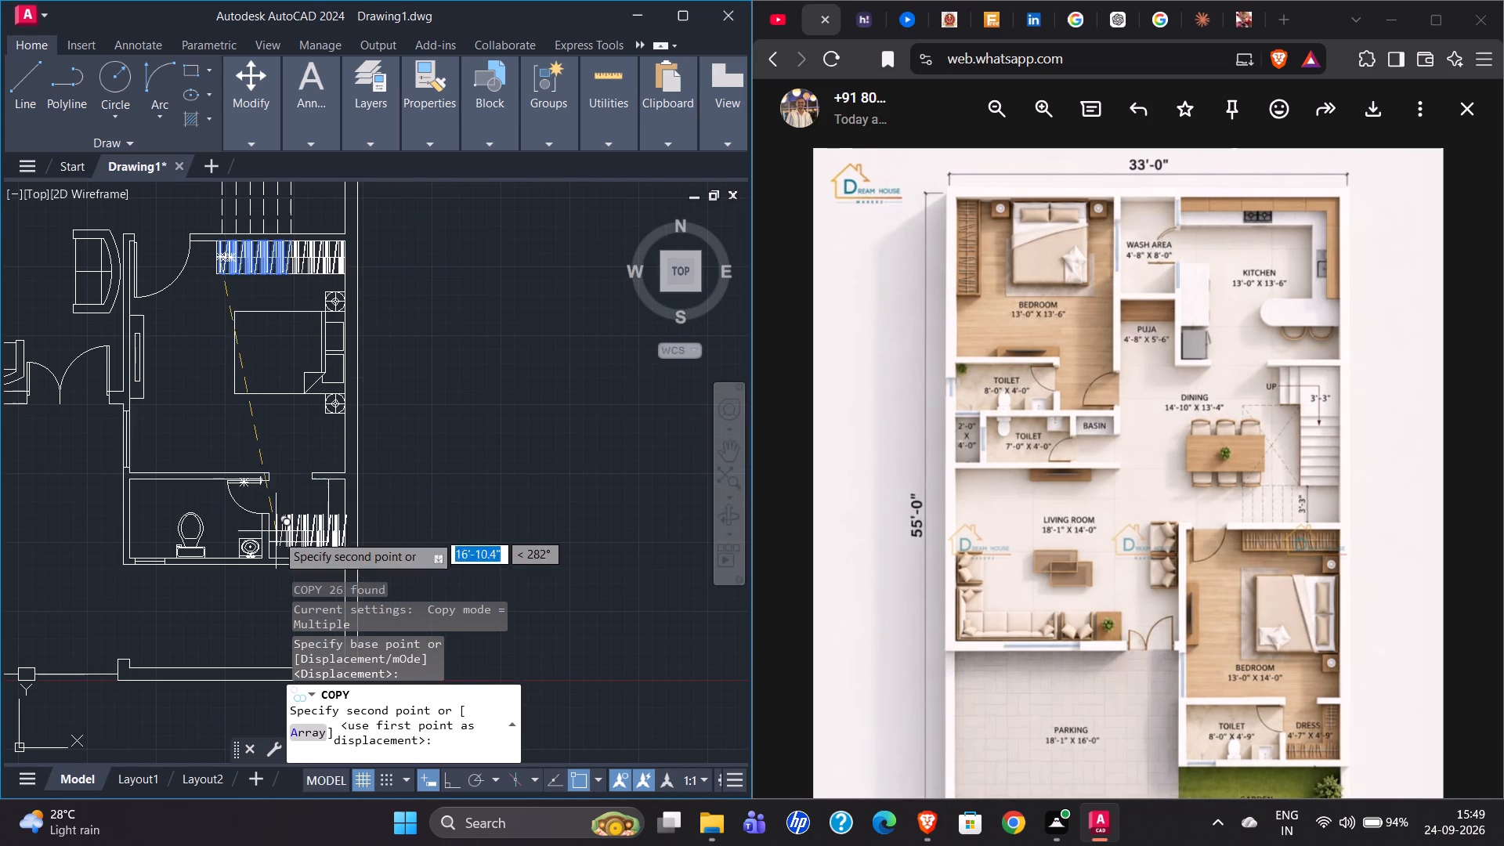
{"action": "scroll", "coordinate": [282, 564], "scroll_direction": "up", "scroll_amount": 5}
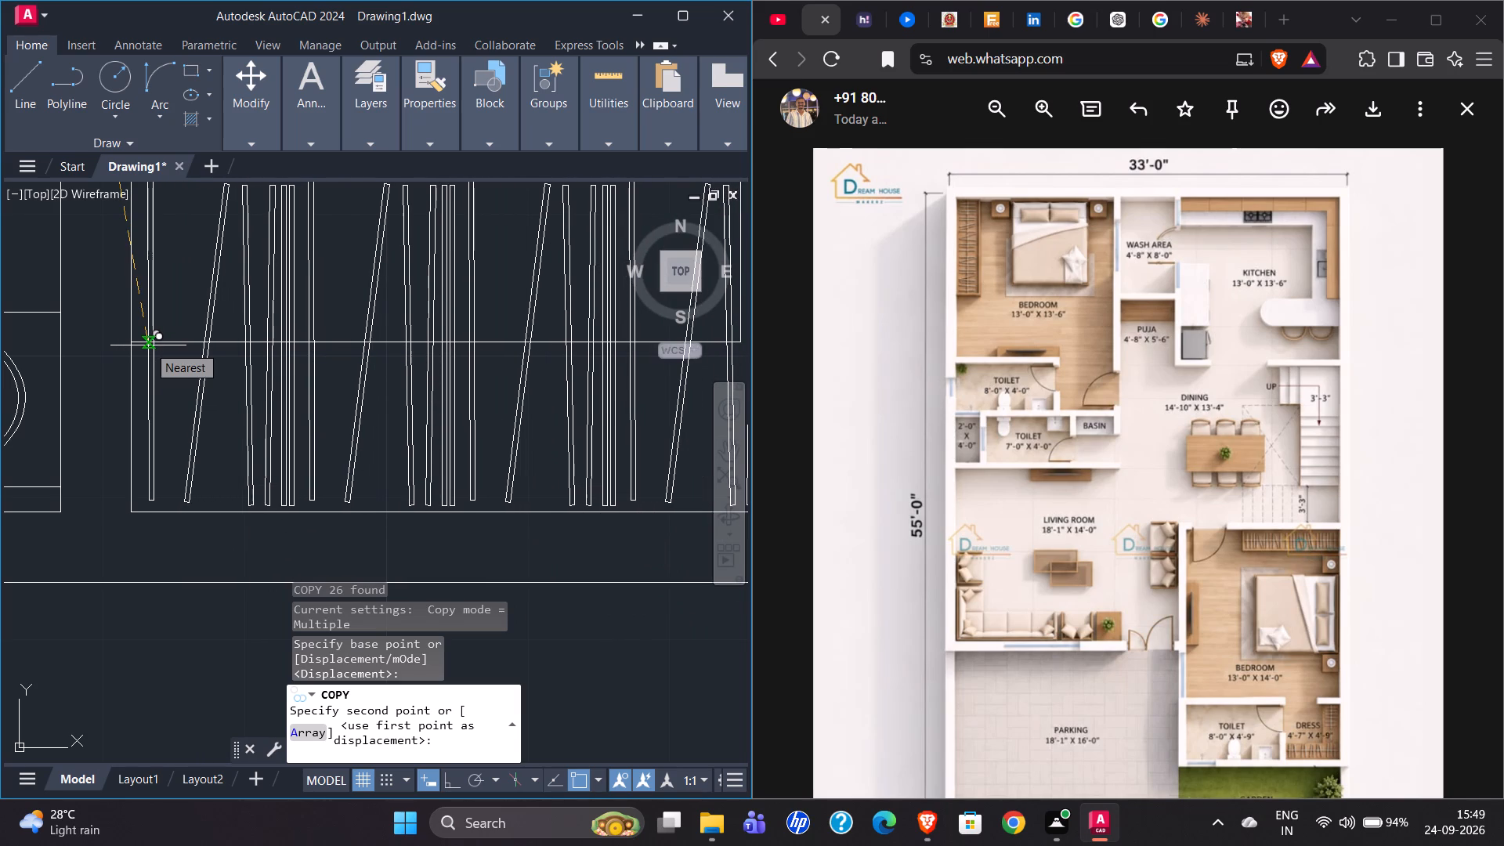
{"action": "left_click", "coordinate": [148, 345]}
{"action": "scroll", "coordinate": [94, 416], "scroll_direction": "down", "scroll_amount": 2}
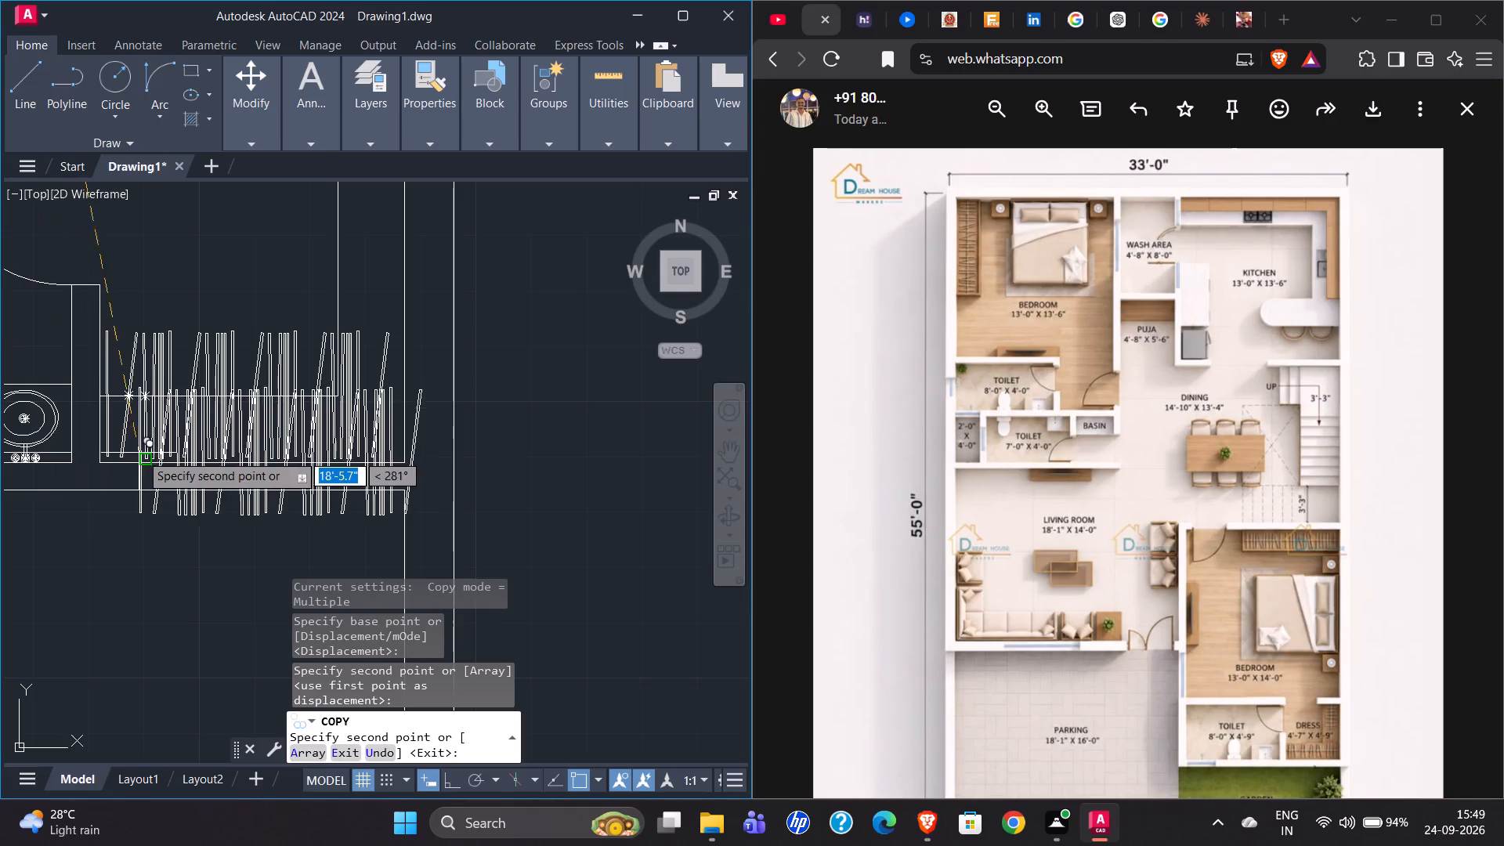
{"action": "key", "text": "Escape"}
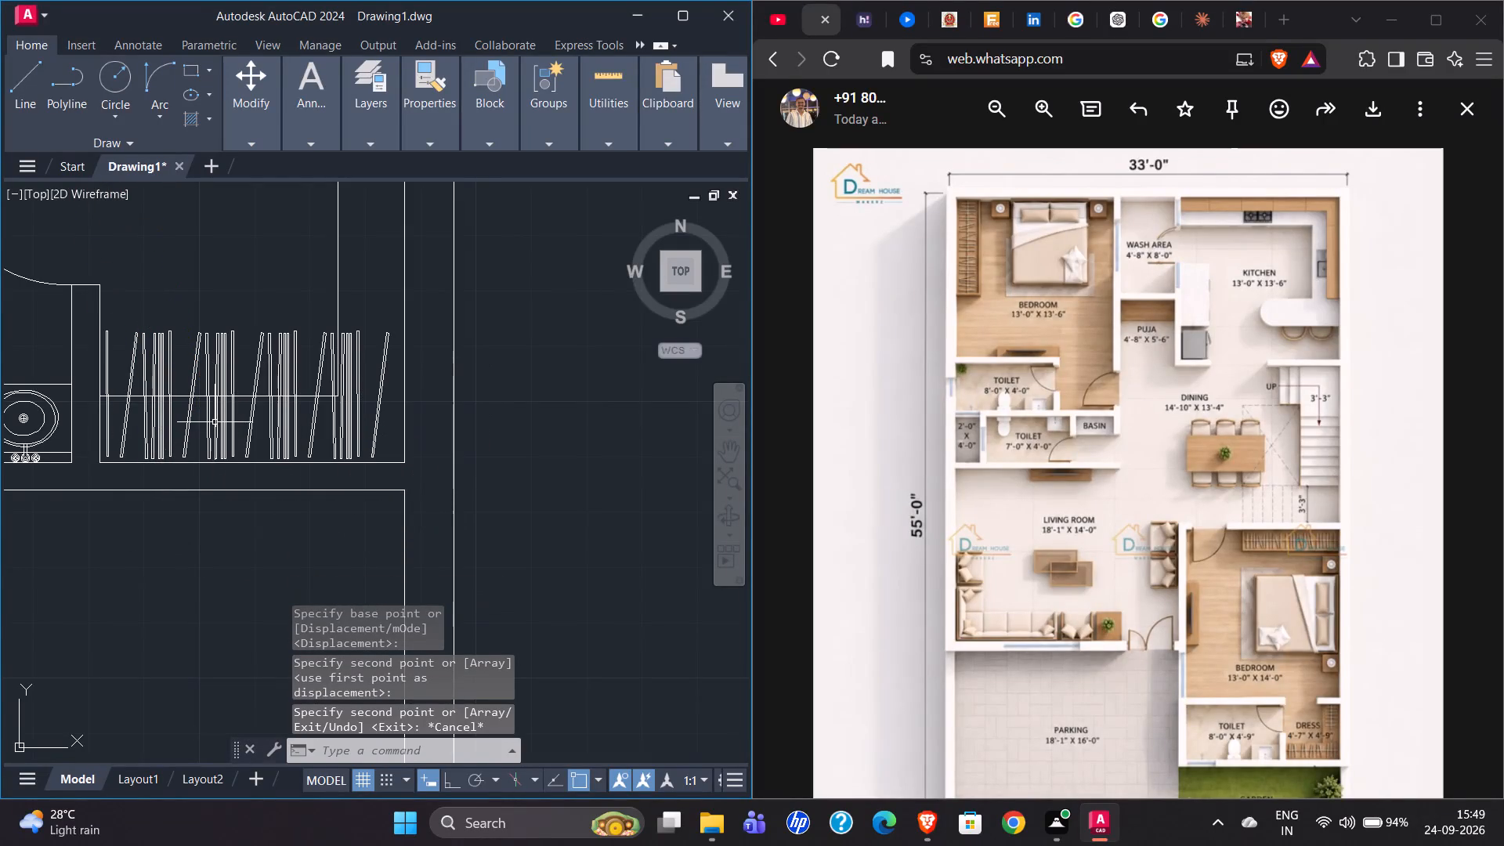
Trim the copied clothes lines that project above the front line of the dress room wardrobe's bottom leg.
{"action": "type", "text": "TR'"}
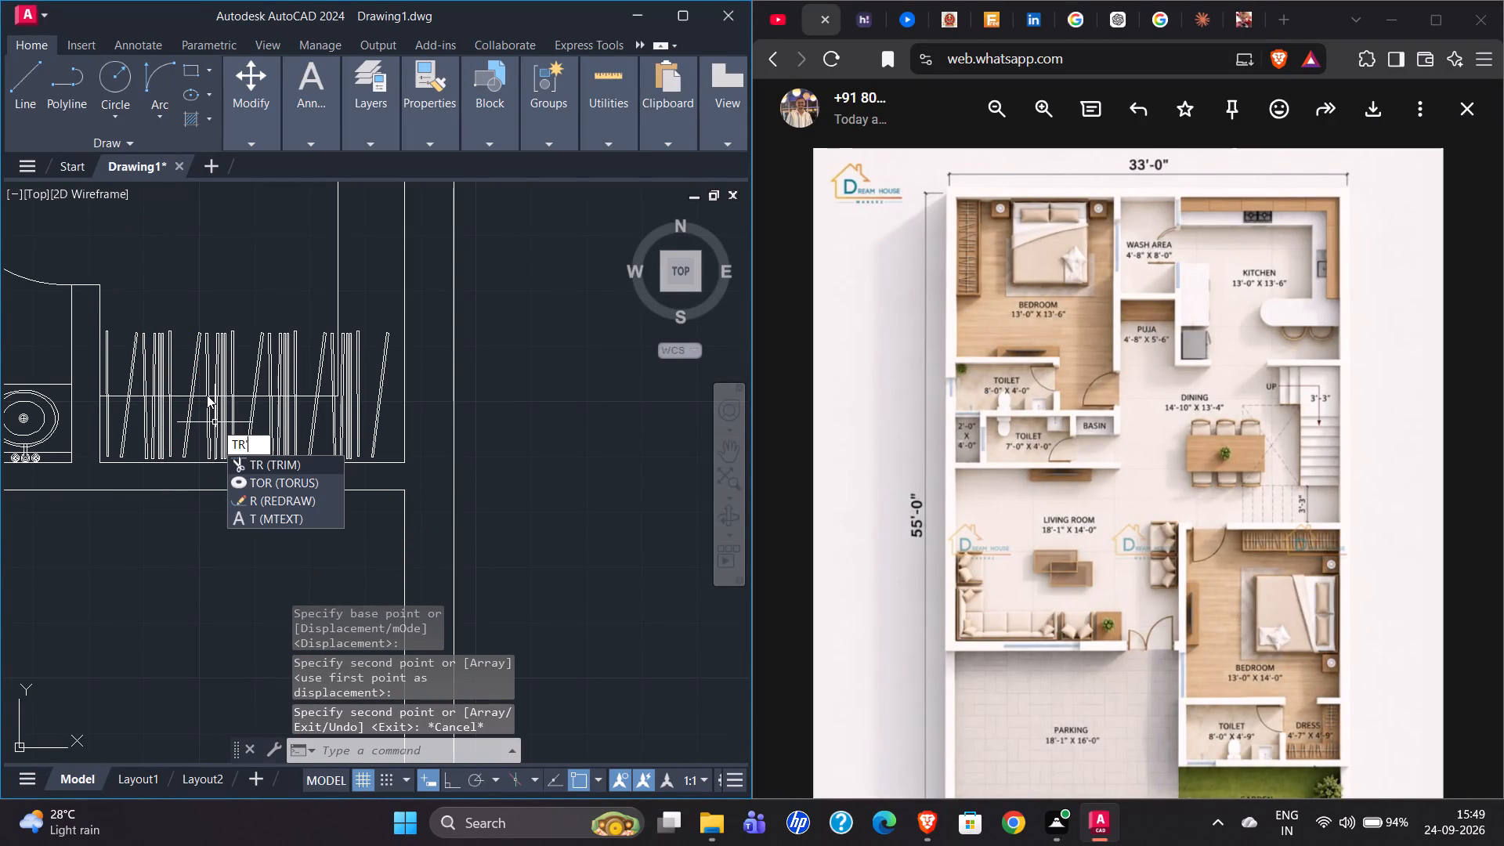
{"action": "key", "text": "BackSpace"}
{"action": "key", "text": "Return"}
{"action": "scroll", "coordinate": [83, 372], "scroll_direction": "up", "scroll_amount": 2}
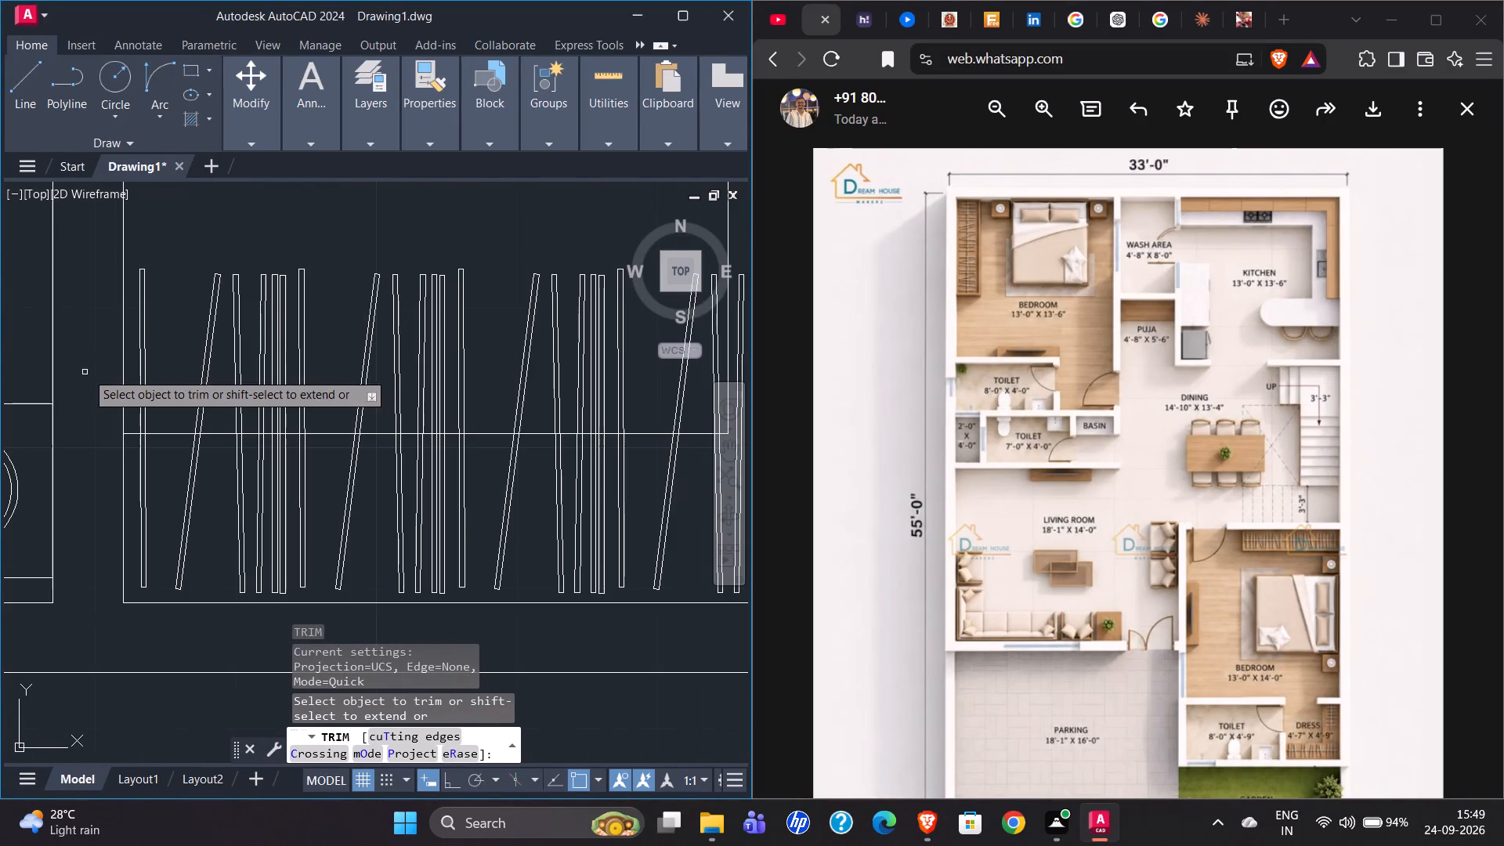
{"action": "left_click_drag", "start_coordinate": [137, 349], "coordinate": [245, 360]}
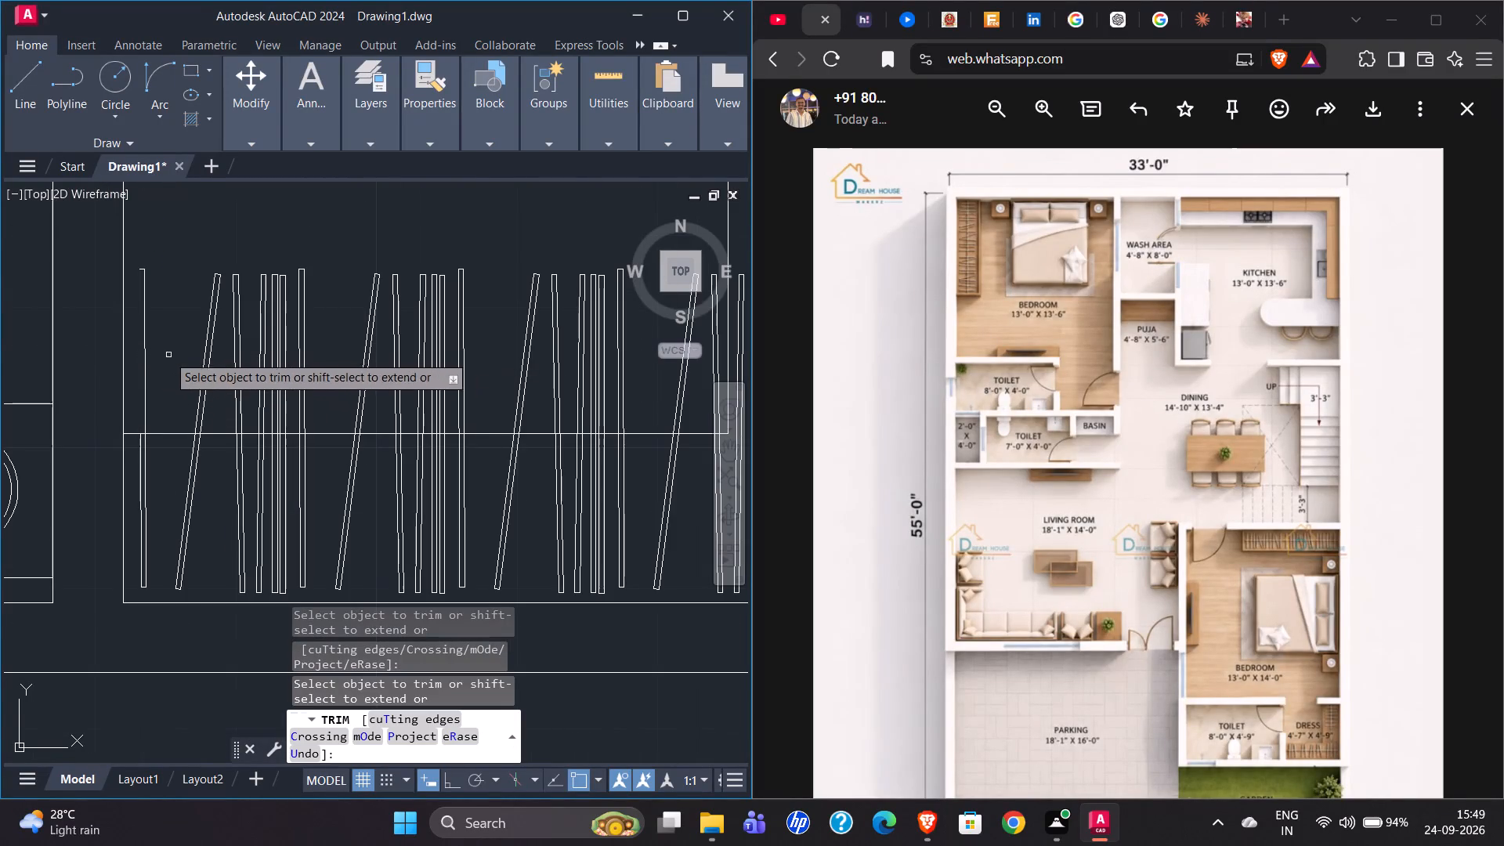
{"action": "left_click_drag", "start_coordinate": [134, 352], "coordinate": [514, 366]}
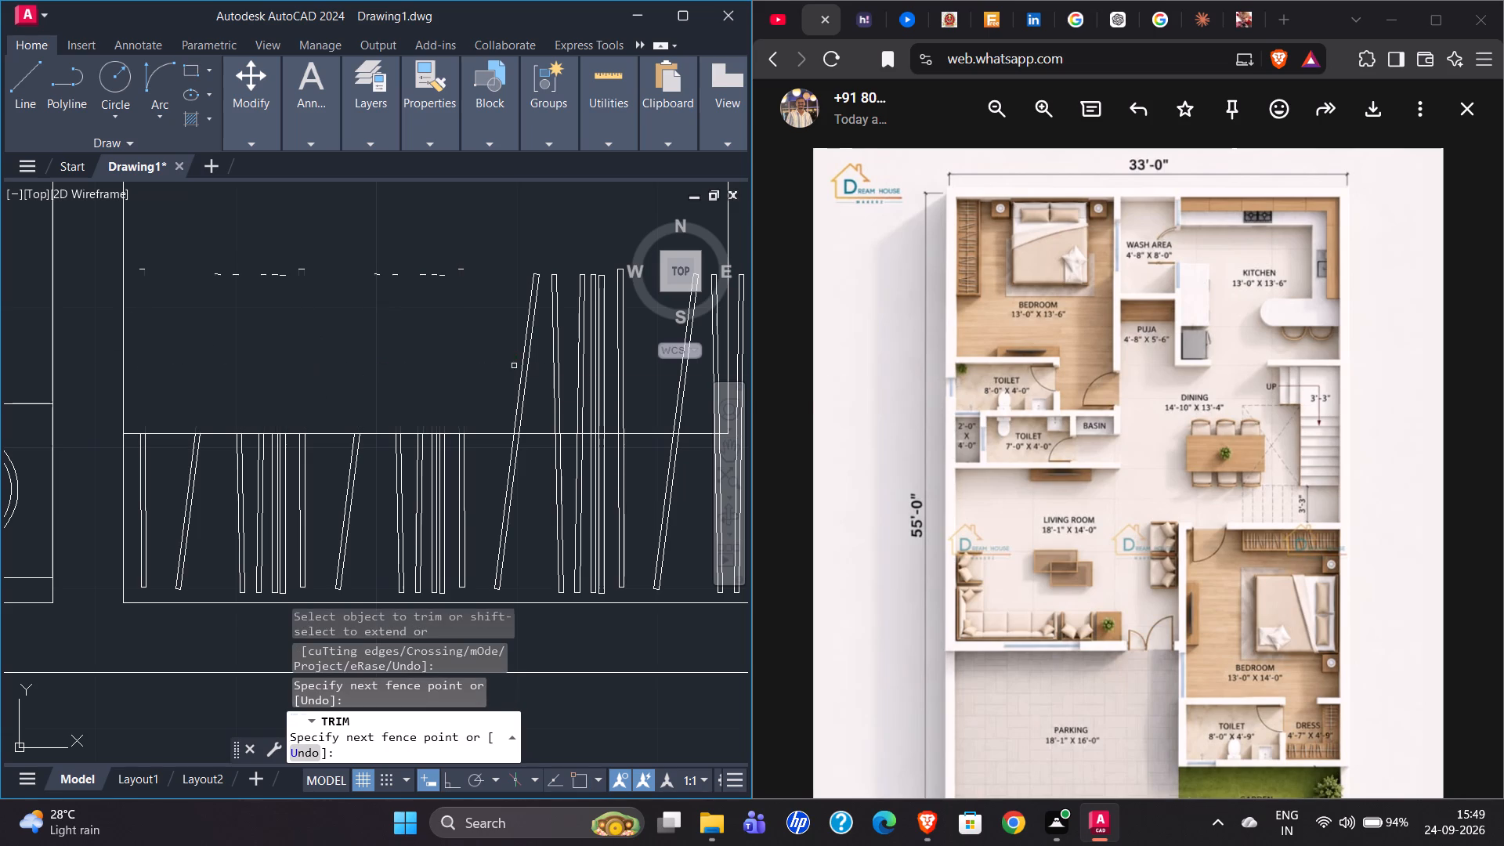
{"action": "scroll", "coordinate": [302, 387], "scroll_direction": "down", "scroll_amount": 2}
{"action": "left_click_drag", "start_coordinate": [354, 374], "coordinate": [408, 375]}
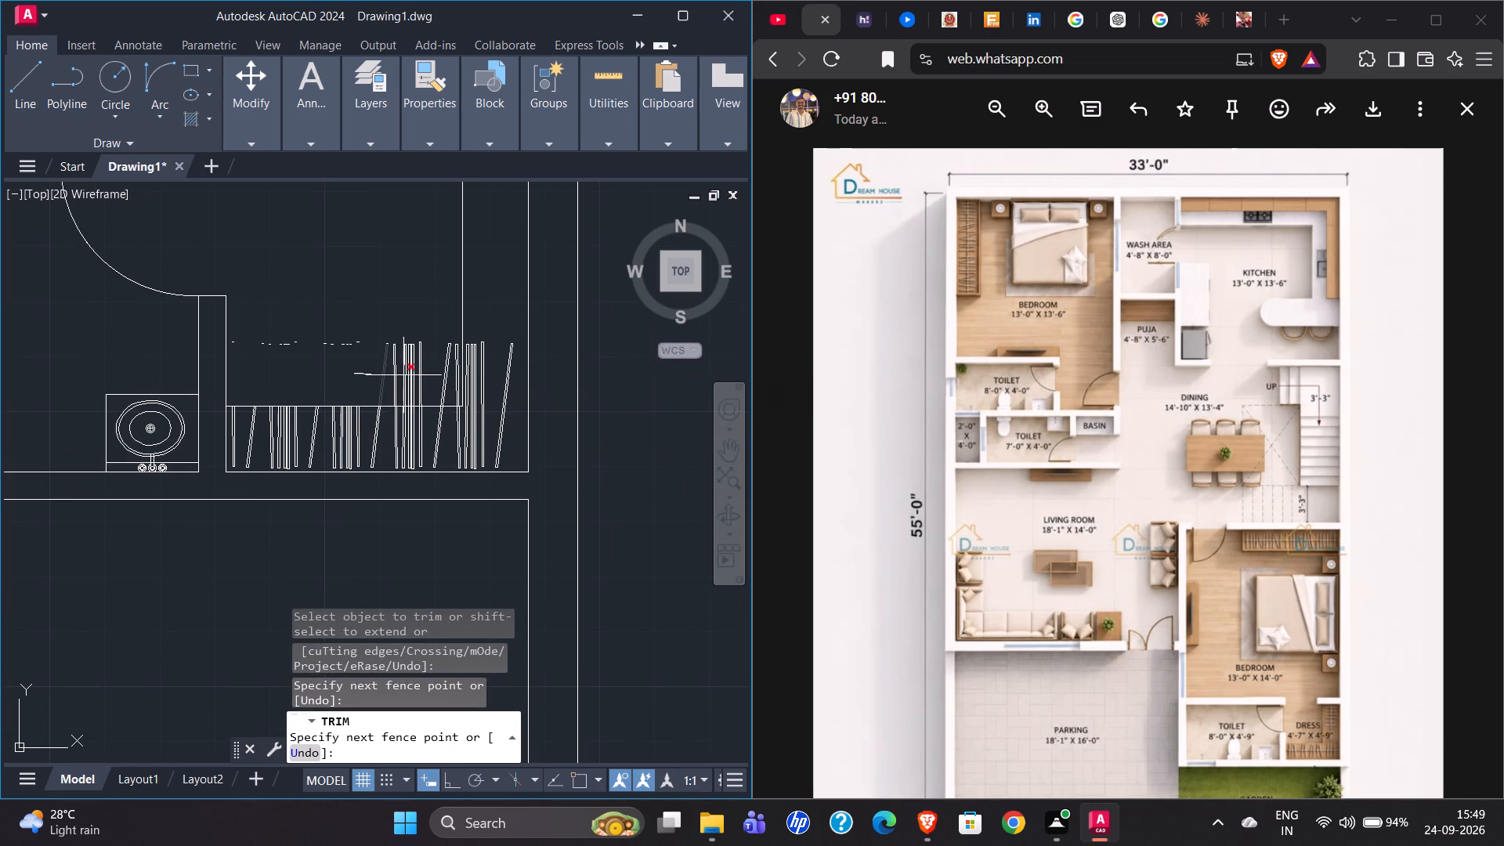
{"action": "left_click_drag", "start_coordinate": [408, 375], "coordinate": [456, 374]}
{"action": "scroll", "coordinate": [464, 377], "scroll_direction": "up", "scroll_amount": 3}
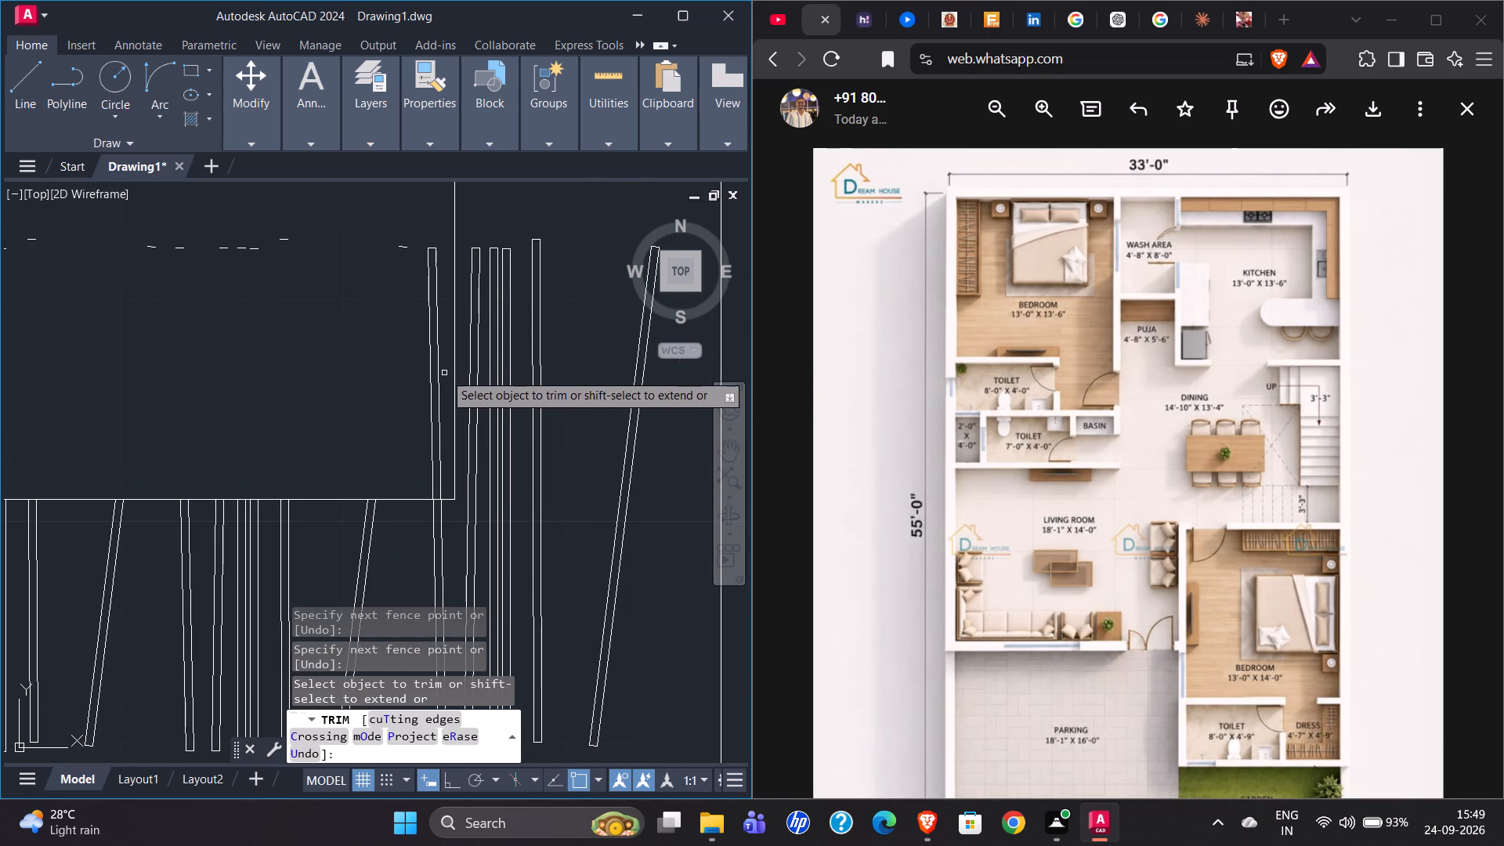
{"action": "left_click_drag", "start_coordinate": [442, 328], "coordinate": [396, 371]}
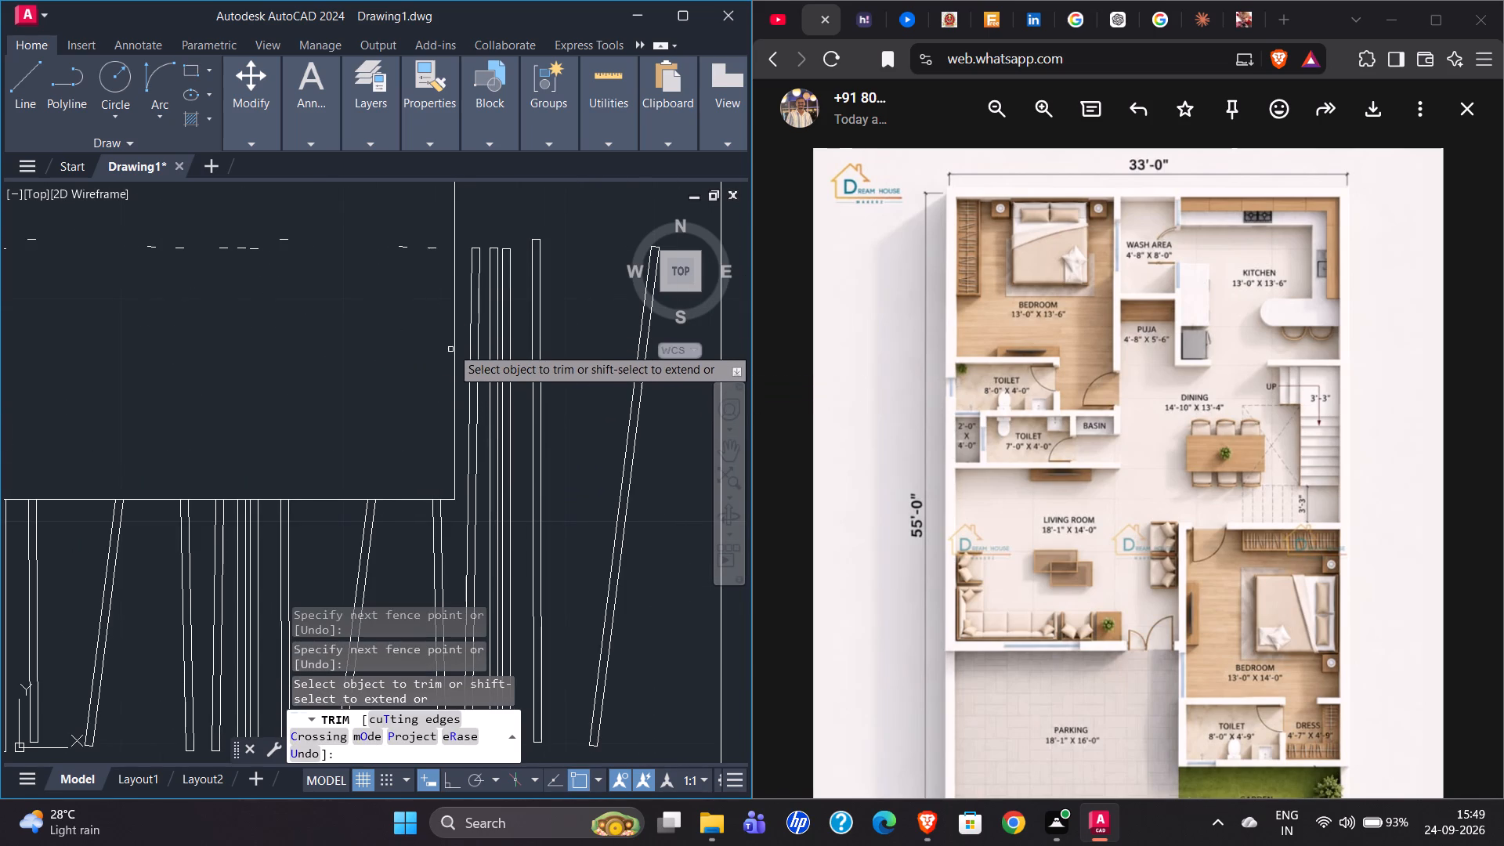
{"action": "scroll", "coordinate": [356, 411], "scroll_direction": "down", "scroll_amount": 2}
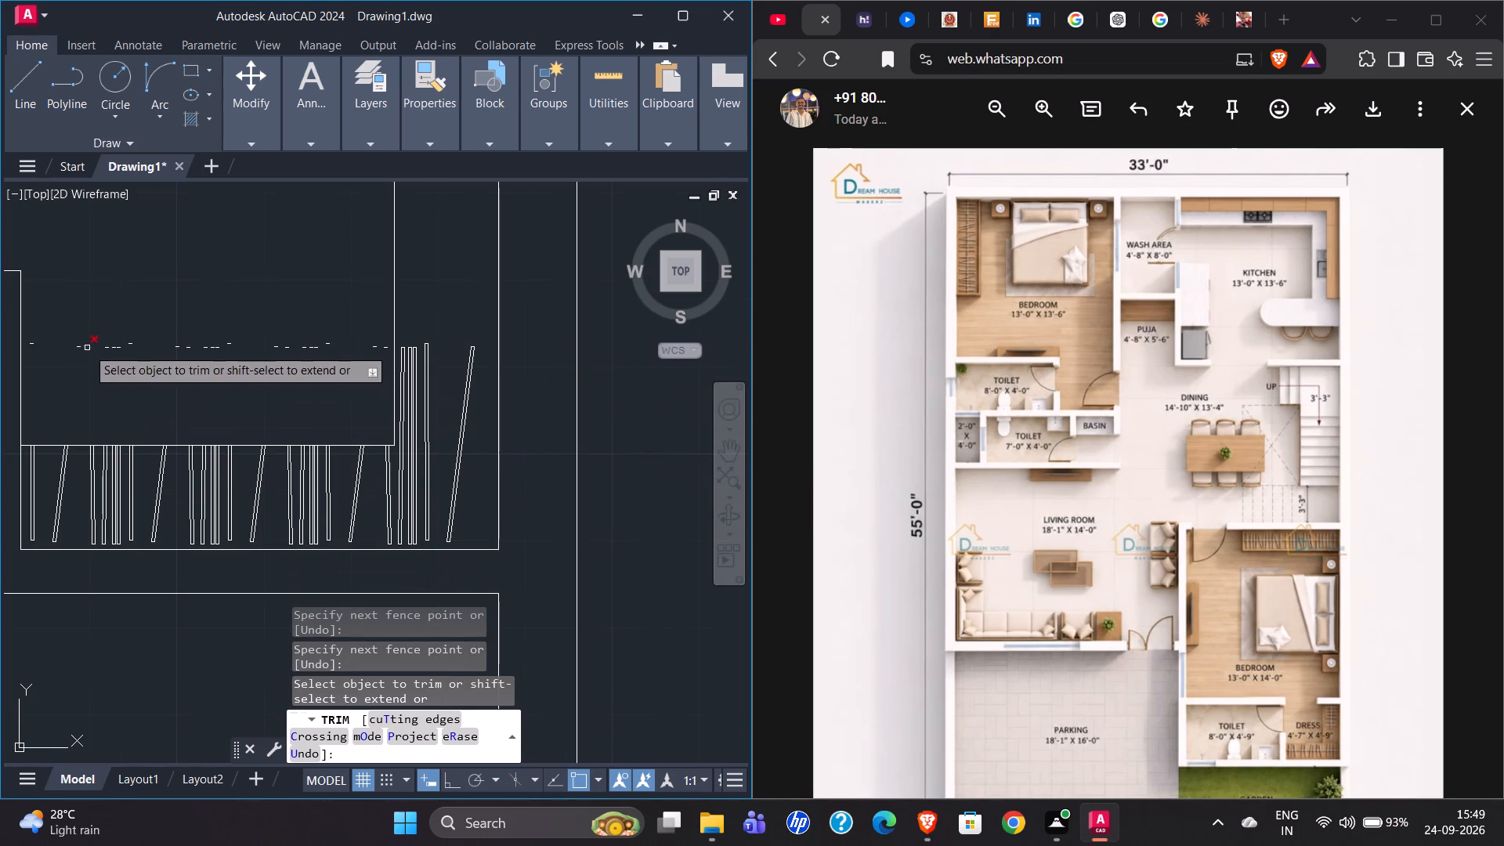
{"action": "scroll", "coordinate": [0, 348], "scroll_direction": "up", "scroll_amount": 6}
{"action": "key", "text": "Escape"}
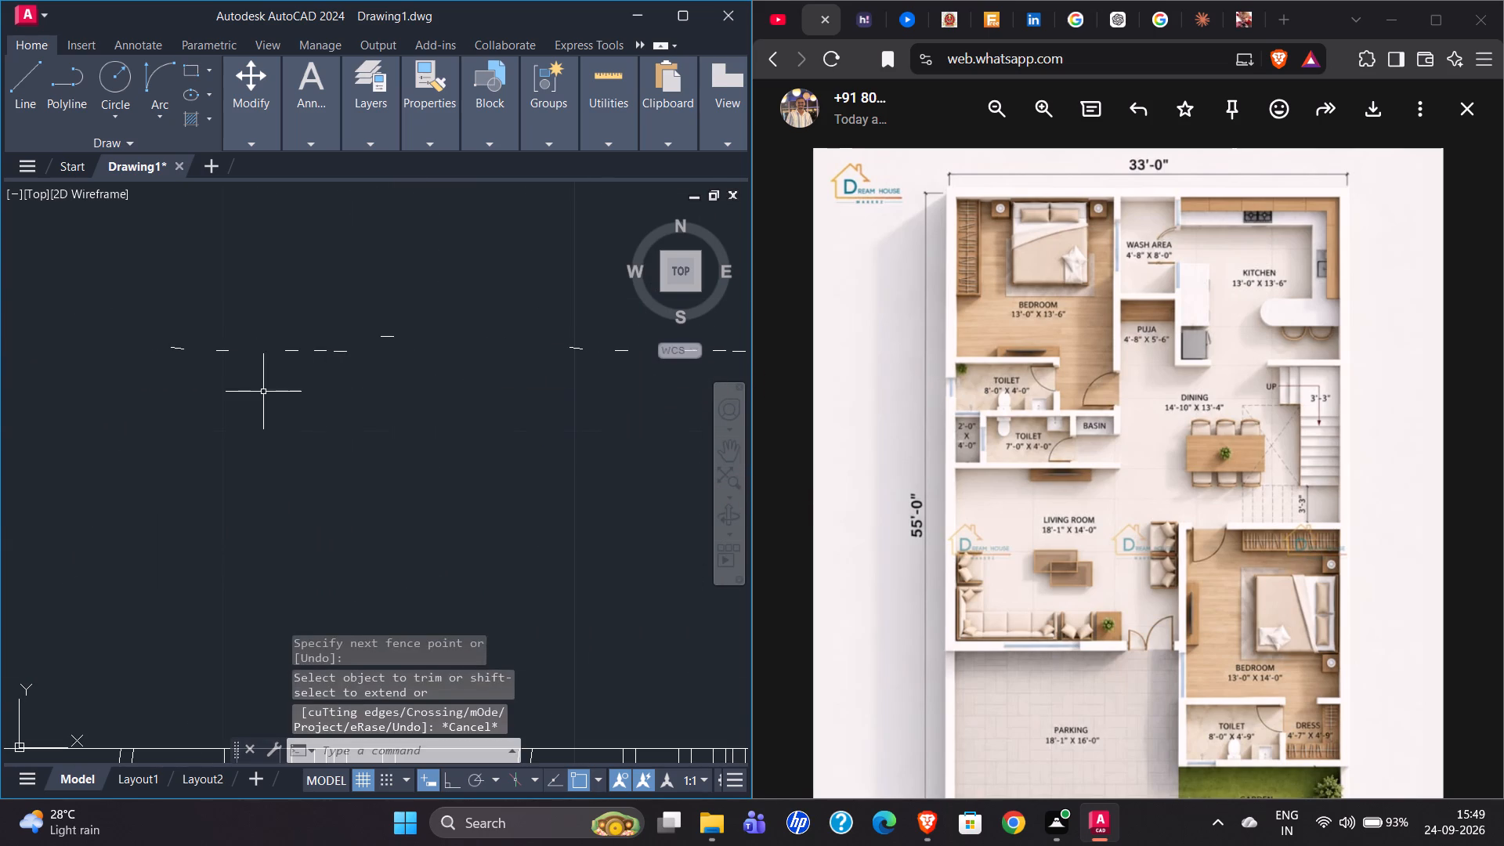
Delete the short leftover line ends floating above the dress room wardrobe's bottom leg.
{"action": "scroll", "coordinate": [269, 392], "scroll_direction": "down", "scroll_amount": 3}
{"action": "scroll", "coordinate": [176, 374], "scroll_direction": "up", "scroll_amount": 2}
{"action": "left_click_drag", "start_coordinate": [233, 364], "coordinate": [233, 371]}
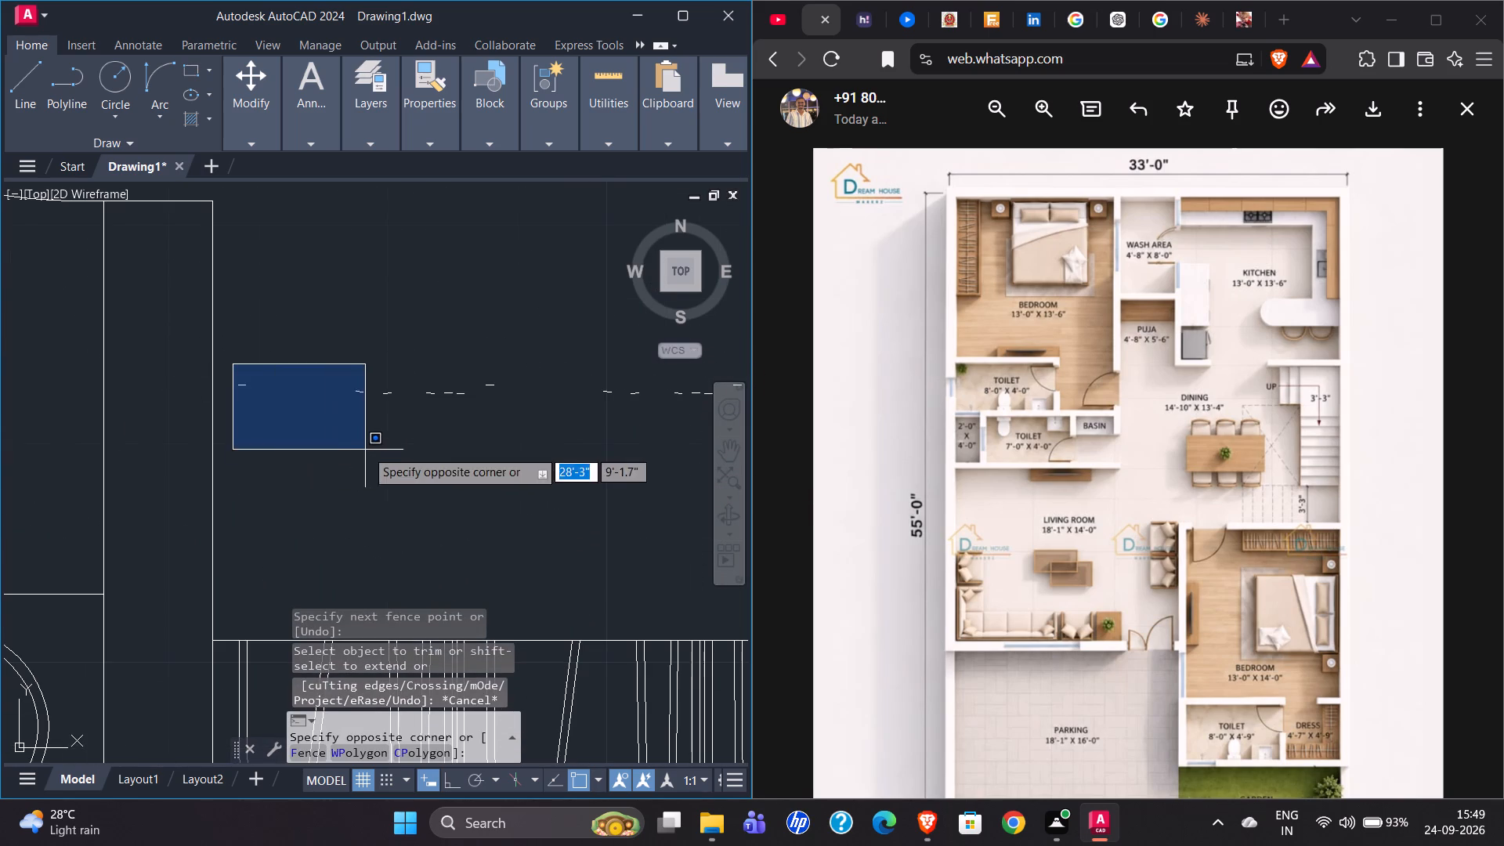
{"action": "scroll", "coordinate": [305, 457], "scroll_direction": "down", "scroll_amount": 3}
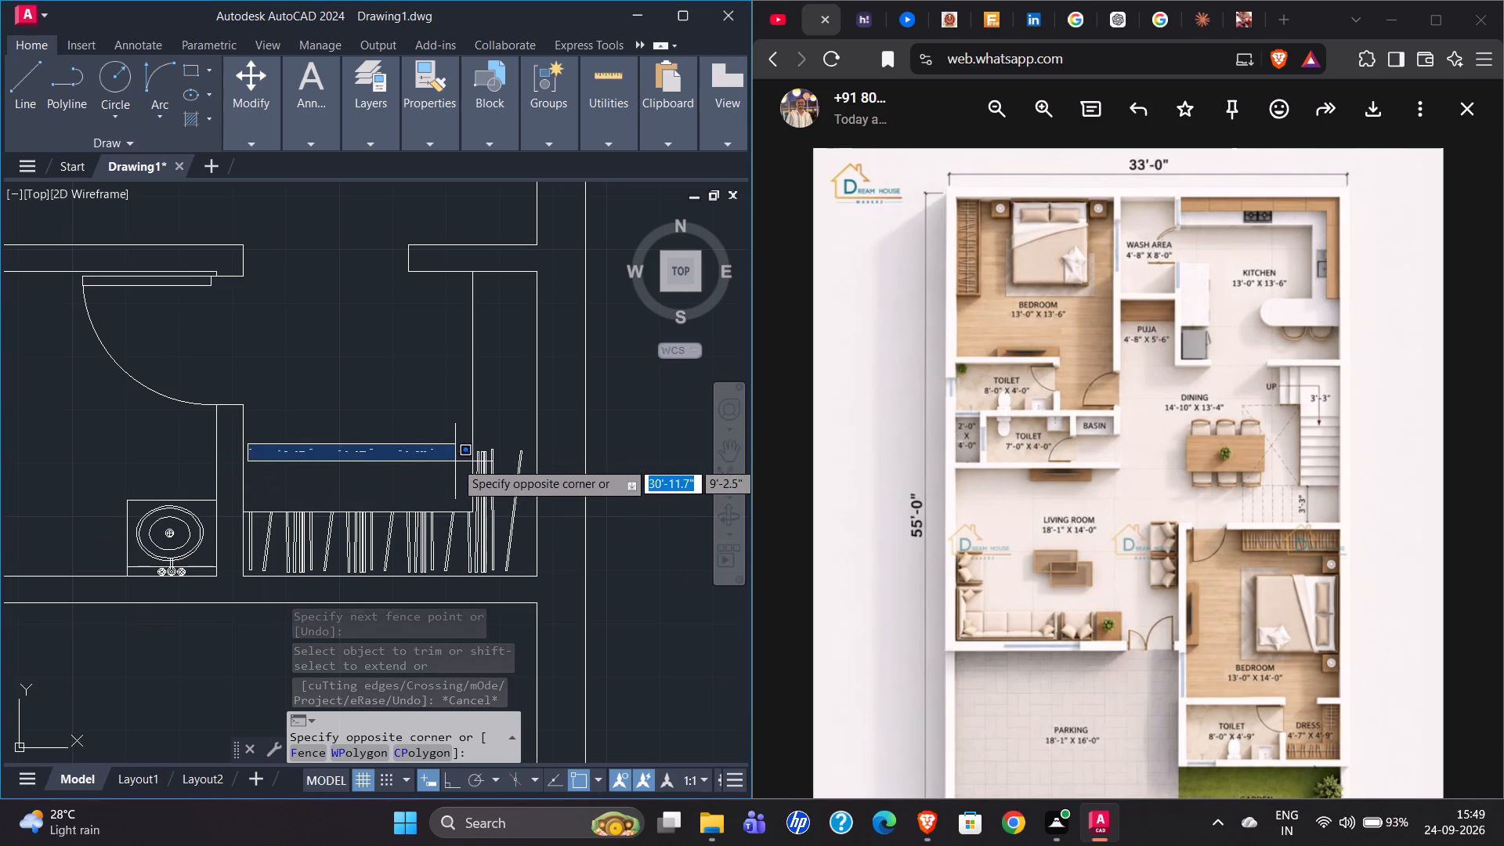
{"action": "scroll", "coordinate": [472, 461], "scroll_direction": "up", "scroll_amount": 2}
{"action": "left_click", "coordinate": [468, 454]}
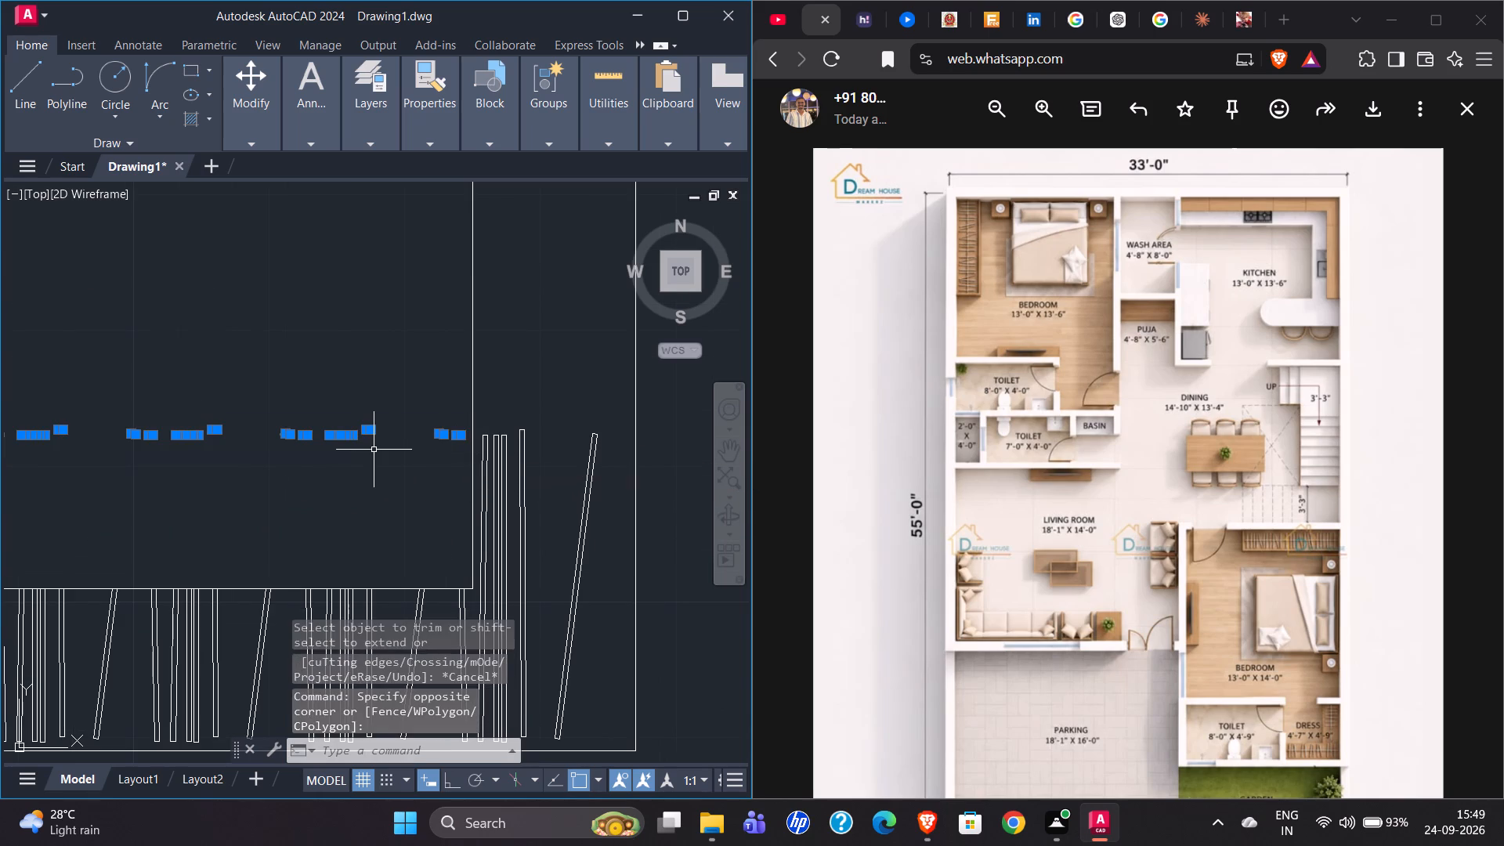
{"action": "key", "text": "Delete"}
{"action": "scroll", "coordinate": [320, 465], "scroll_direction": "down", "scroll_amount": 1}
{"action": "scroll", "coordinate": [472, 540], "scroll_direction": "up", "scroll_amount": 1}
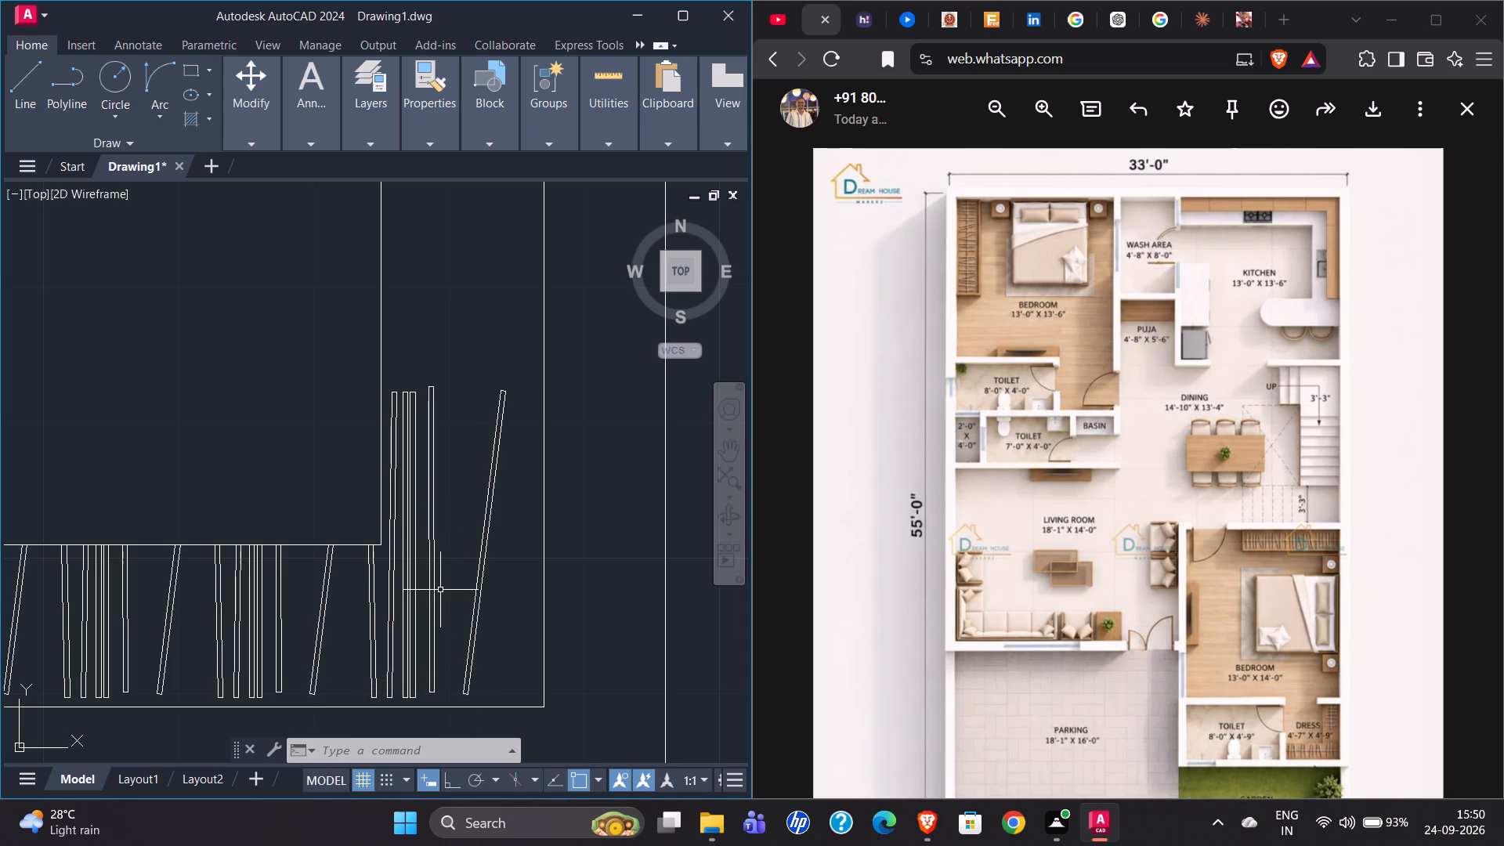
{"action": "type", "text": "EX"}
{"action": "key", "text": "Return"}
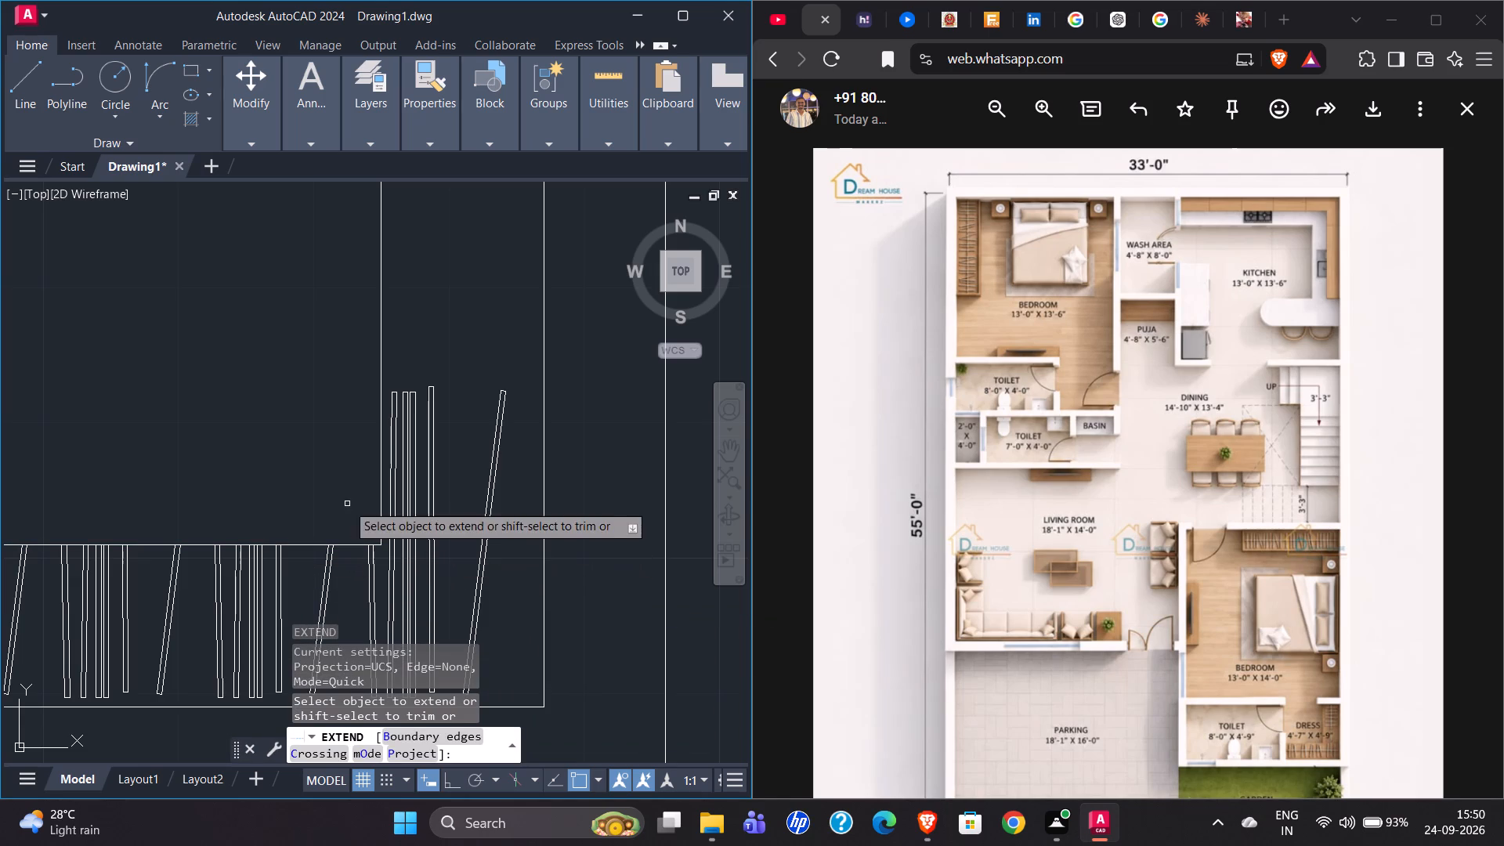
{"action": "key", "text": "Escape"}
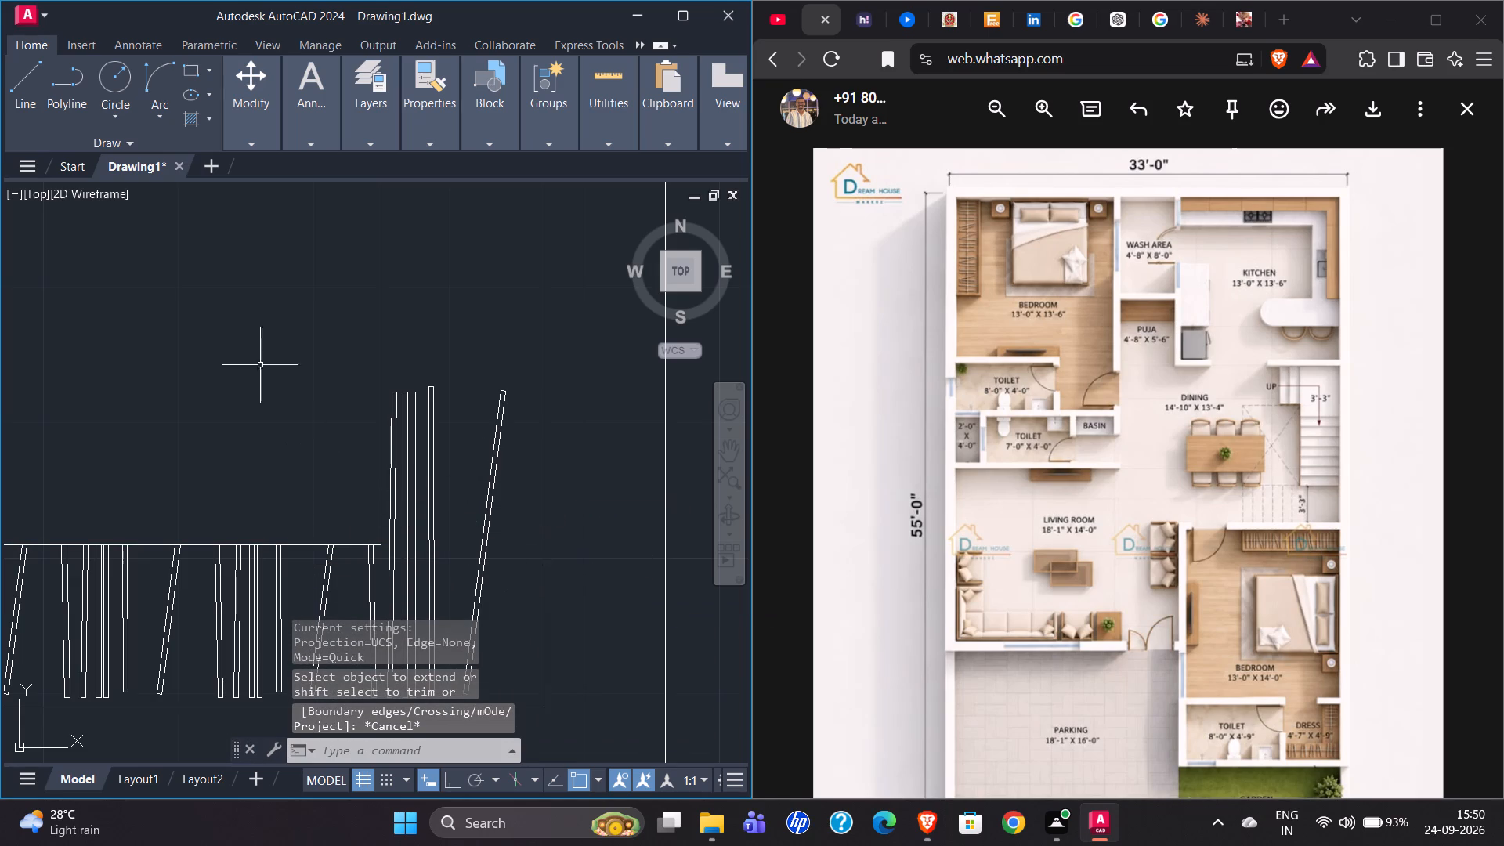
Draw a horizontal helper line from the dress room wardrobe's inner corner across to the outer wall line.
{"action": "left_click", "coordinate": [14, 92]}
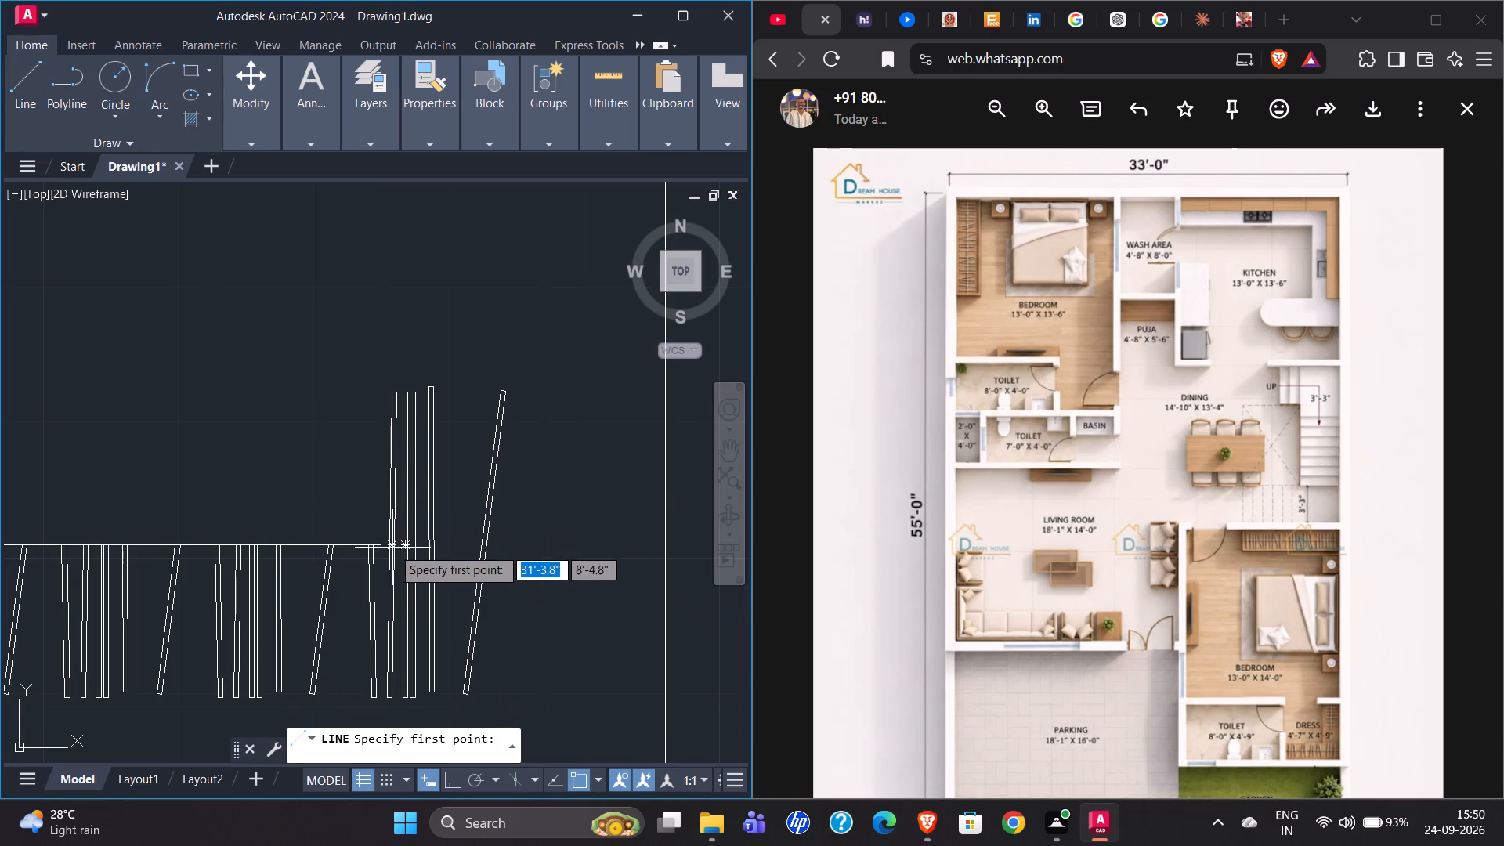
{"action": "left_click", "coordinate": [381, 542]}
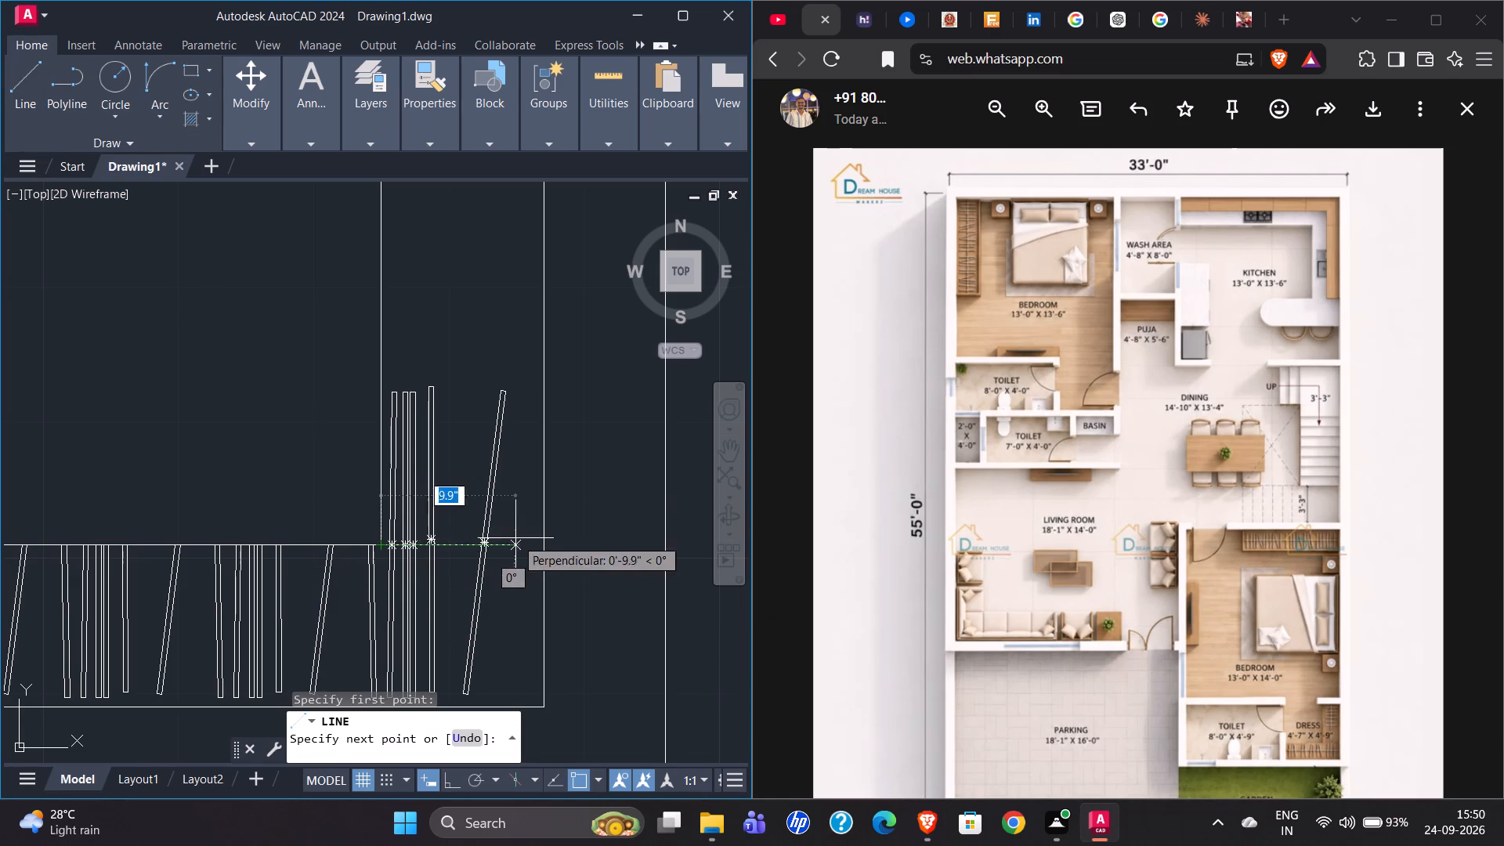
{"action": "left_click", "coordinate": [545, 547]}
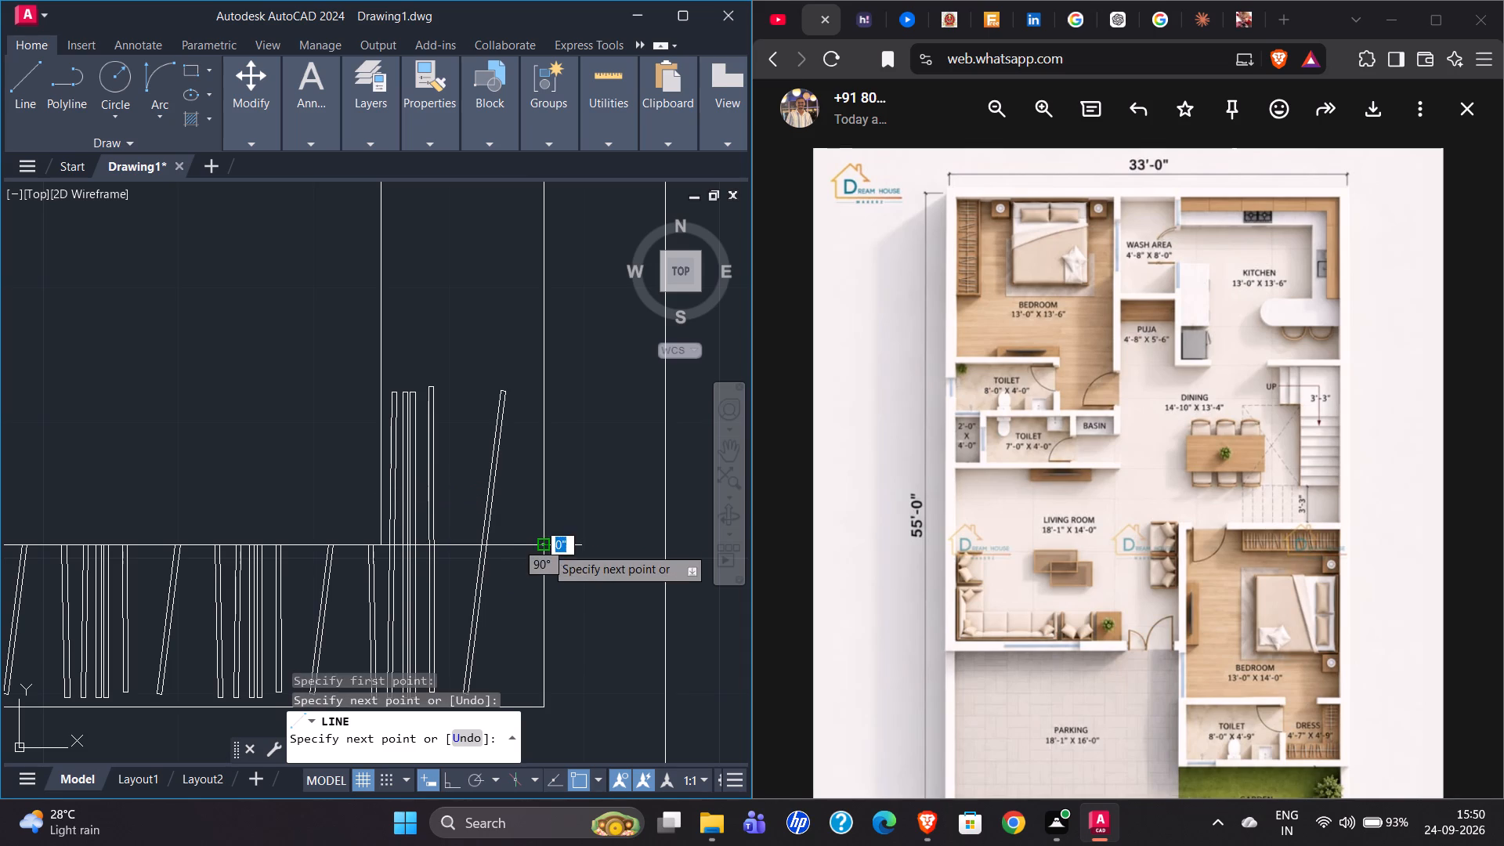
{"action": "key", "text": "Escape"}
Trim the clothes lines that project above the helper line at the wardrobe's corner, keeping the vertical leg's front line.
{"action": "type", "text": "TR"}
{"action": "key", "text": "Return"}
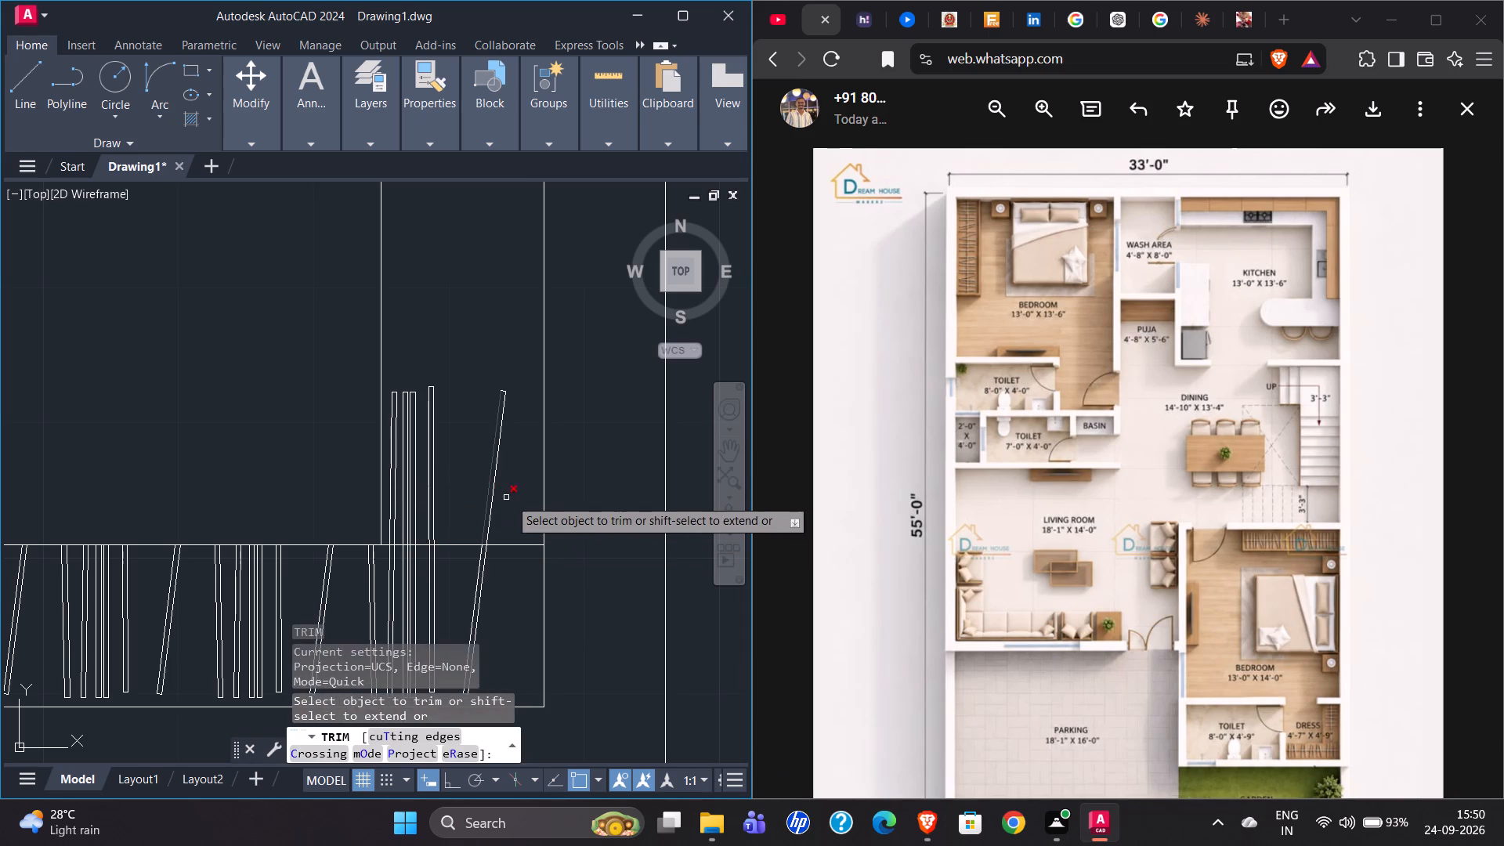
{"action": "left_click_drag", "start_coordinate": [511, 498], "coordinate": [371, 510]}
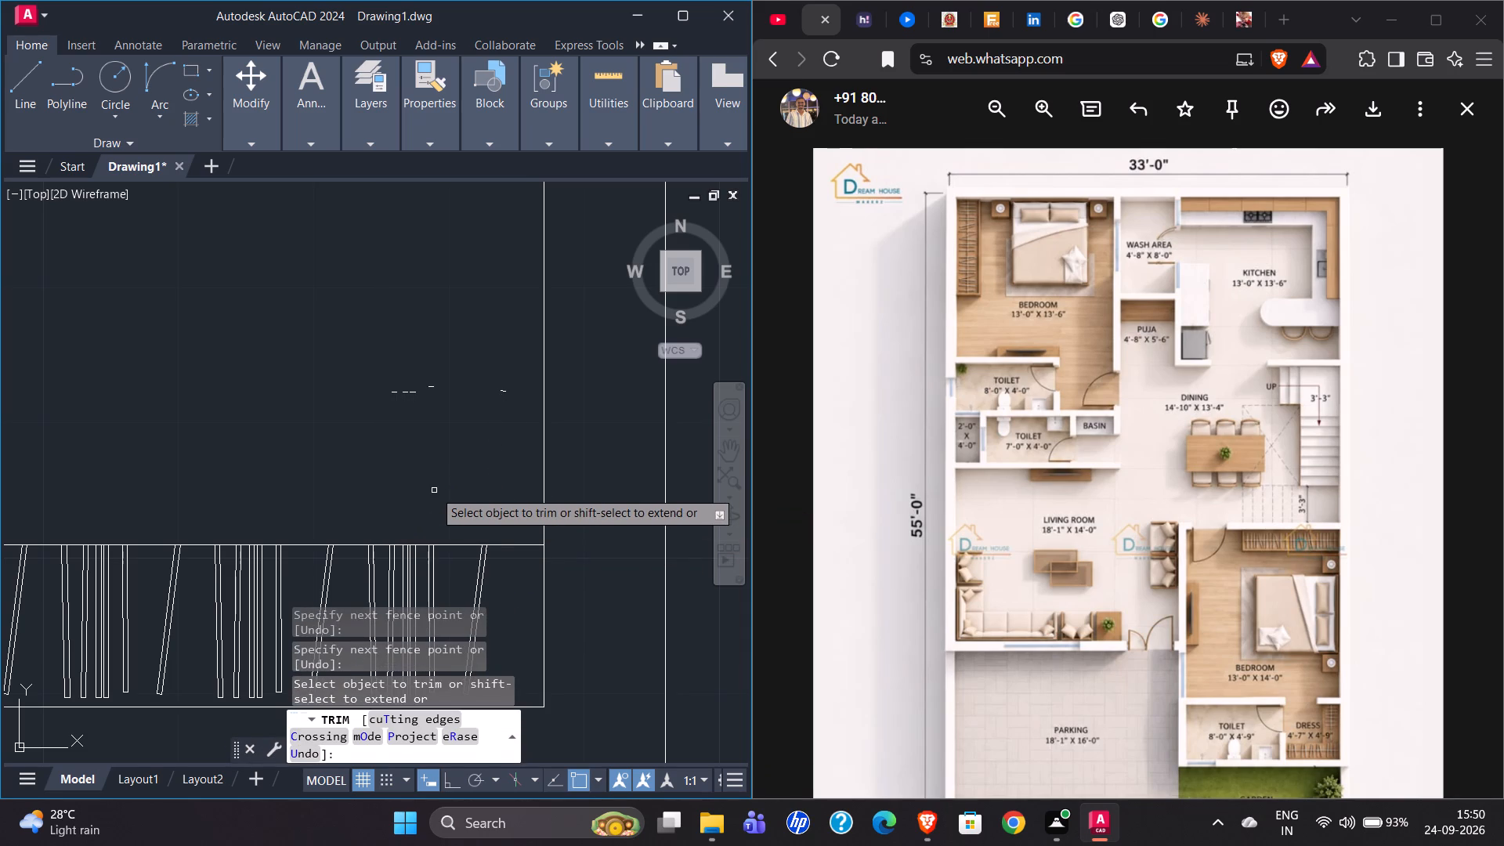
{"action": "key", "text": "ctrl+z"}
{"action": "left_click_drag", "start_coordinate": [525, 496], "coordinate": [519, 496]}
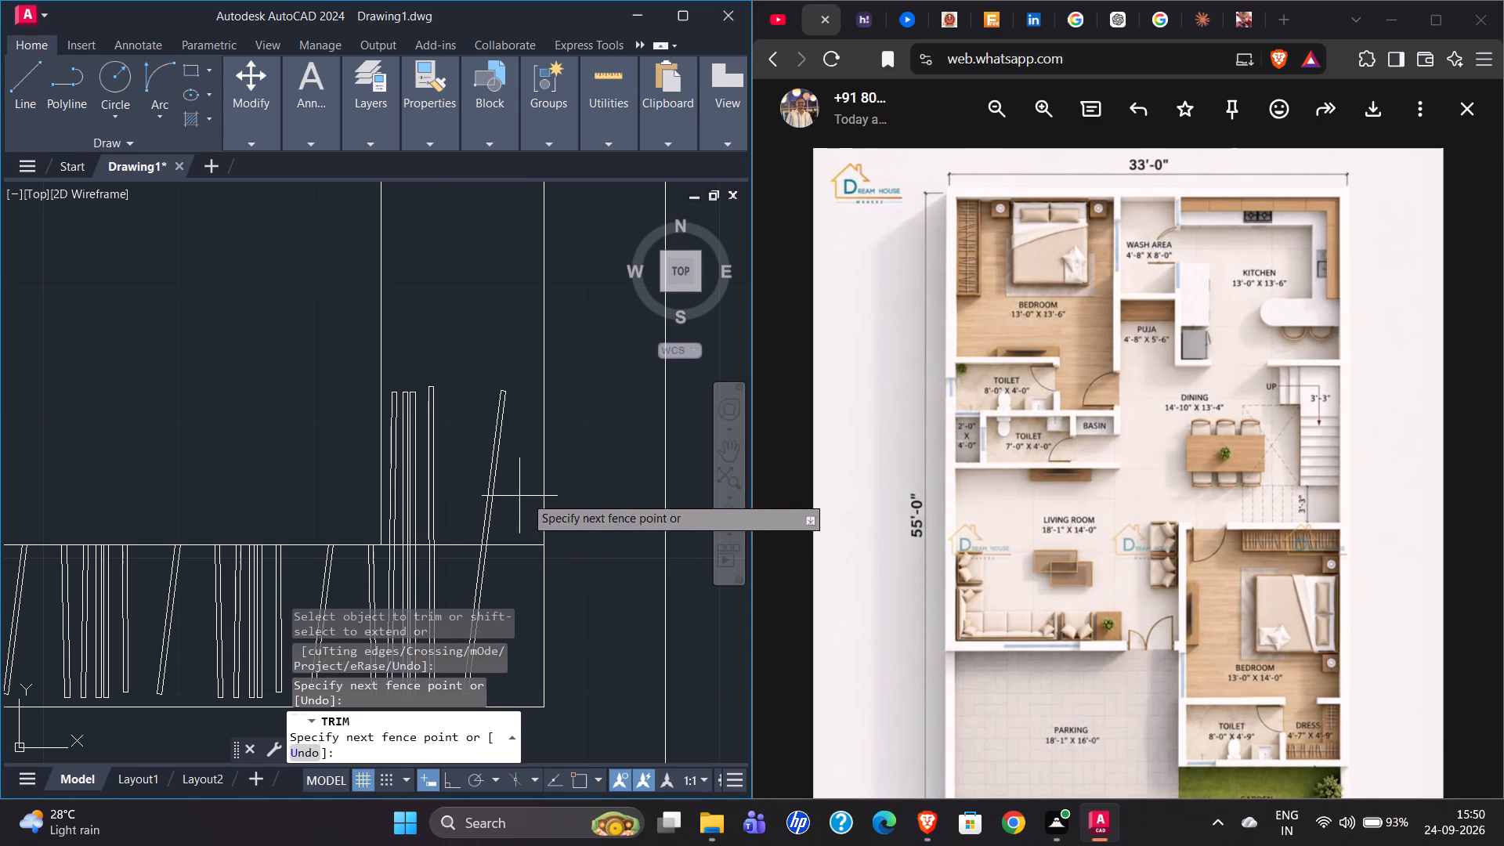
{"action": "left_click_drag", "start_coordinate": [519, 496], "coordinate": [399, 504]}
{"action": "left_click_drag", "start_coordinate": [386, 501], "coordinate": [407, 504]}
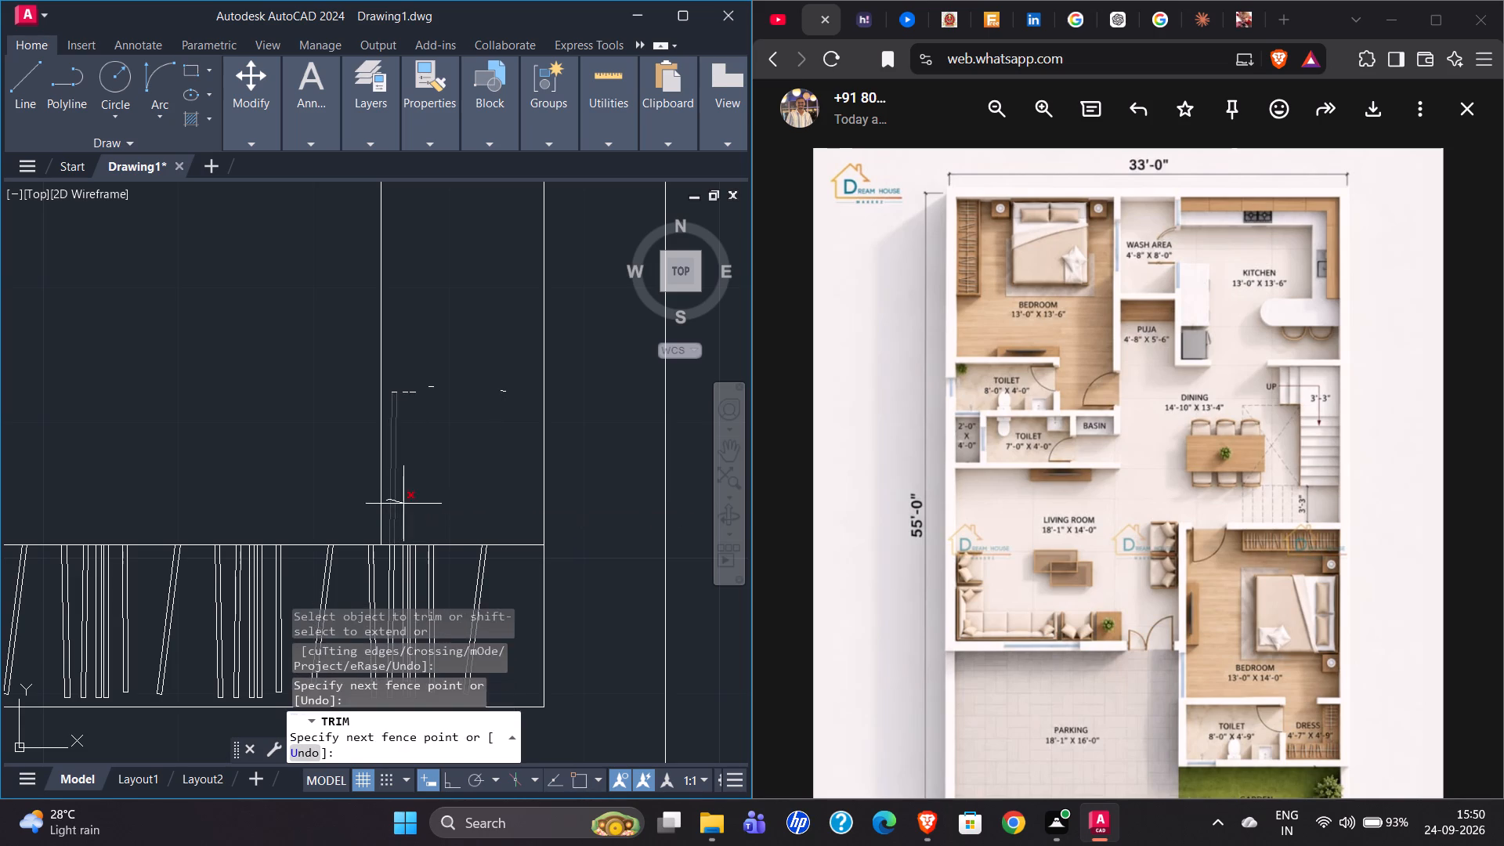
{"action": "left_click_drag", "start_coordinate": [407, 504], "coordinate": [407, 504]}
Remove the short leftover line ends floating above the wardrobe's corner with Trim.
{"action": "scroll", "coordinate": [393, 388], "scroll_direction": "up", "scroll_amount": 3}
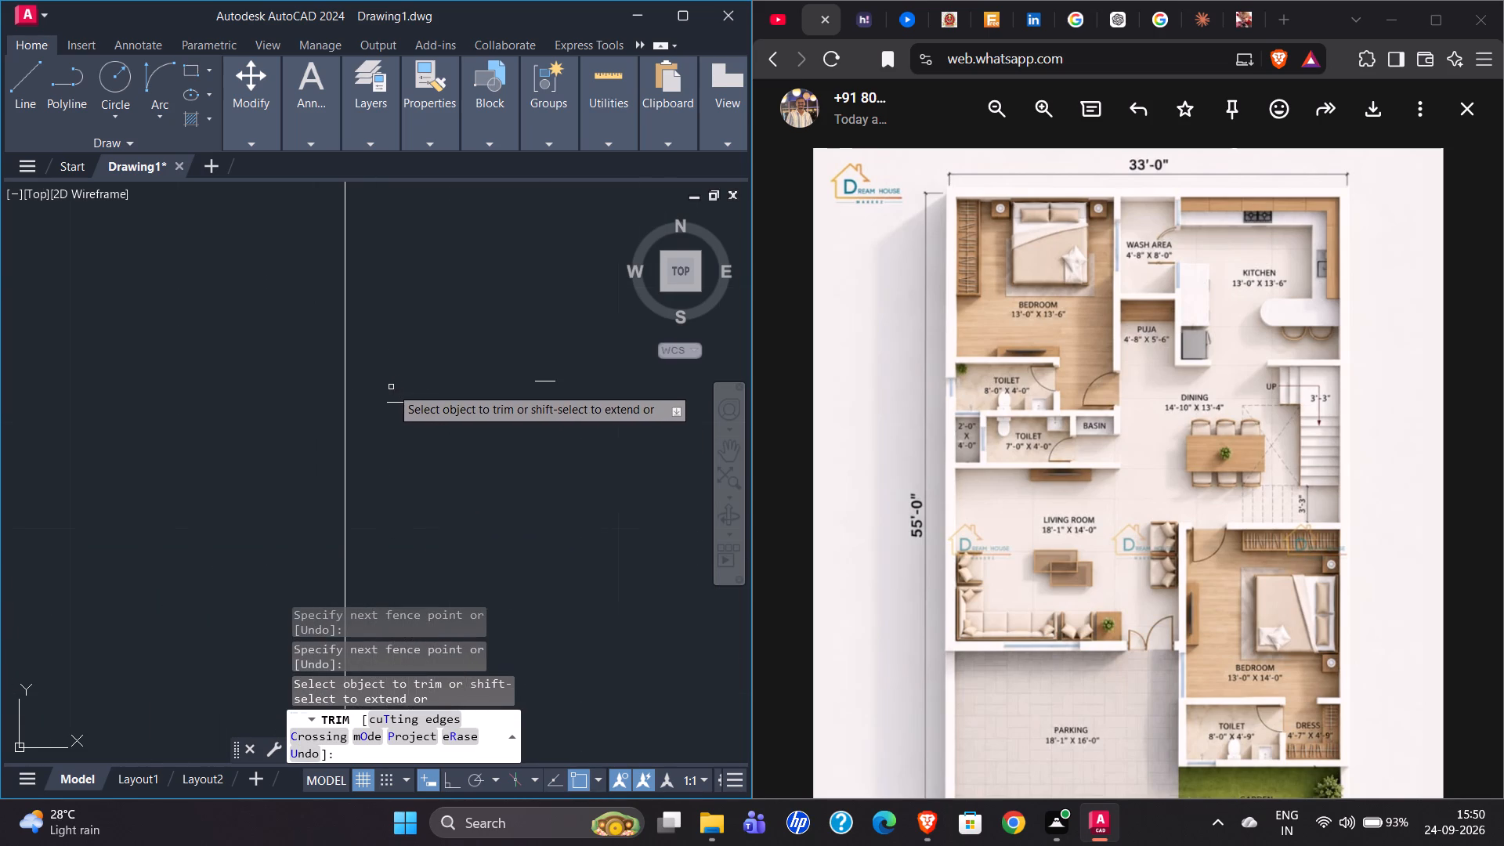
{"action": "left_click_drag", "start_coordinate": [390, 387], "coordinate": [417, 422]}
{"action": "left_click_drag", "start_coordinate": [436, 386], "coordinate": [445, 427]}
{"action": "left_click_drag", "start_coordinate": [467, 370], "coordinate": [476, 454]}
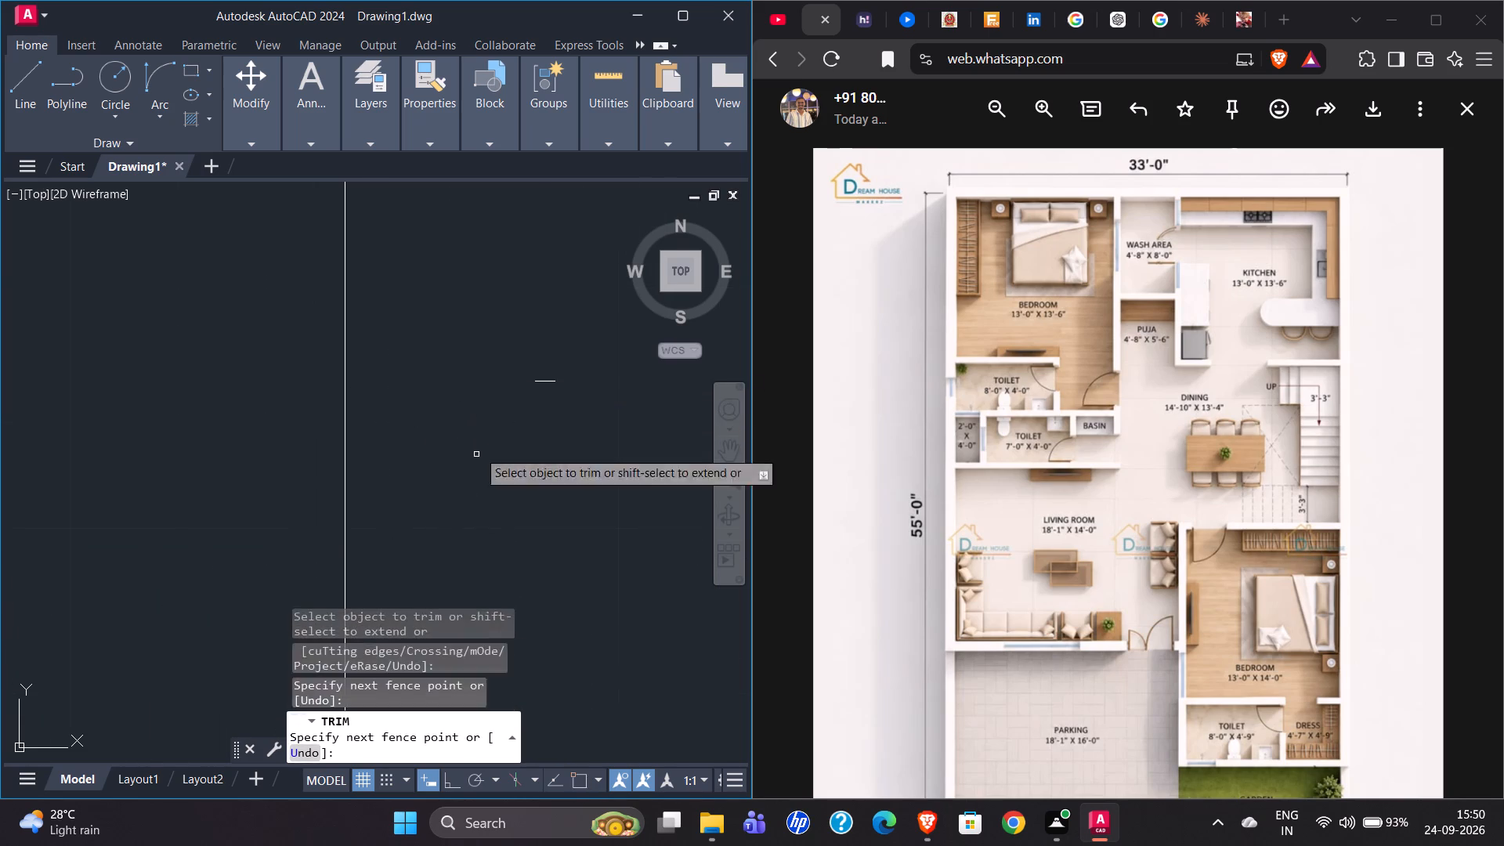
{"action": "left_click_drag", "start_coordinate": [543, 320], "coordinate": [540, 479]}
{"action": "scroll", "coordinate": [431, 419], "scroll_direction": "down", "scroll_amount": 5}
{"action": "scroll", "coordinate": [460, 435], "scroll_direction": "up", "scroll_amount": 3}
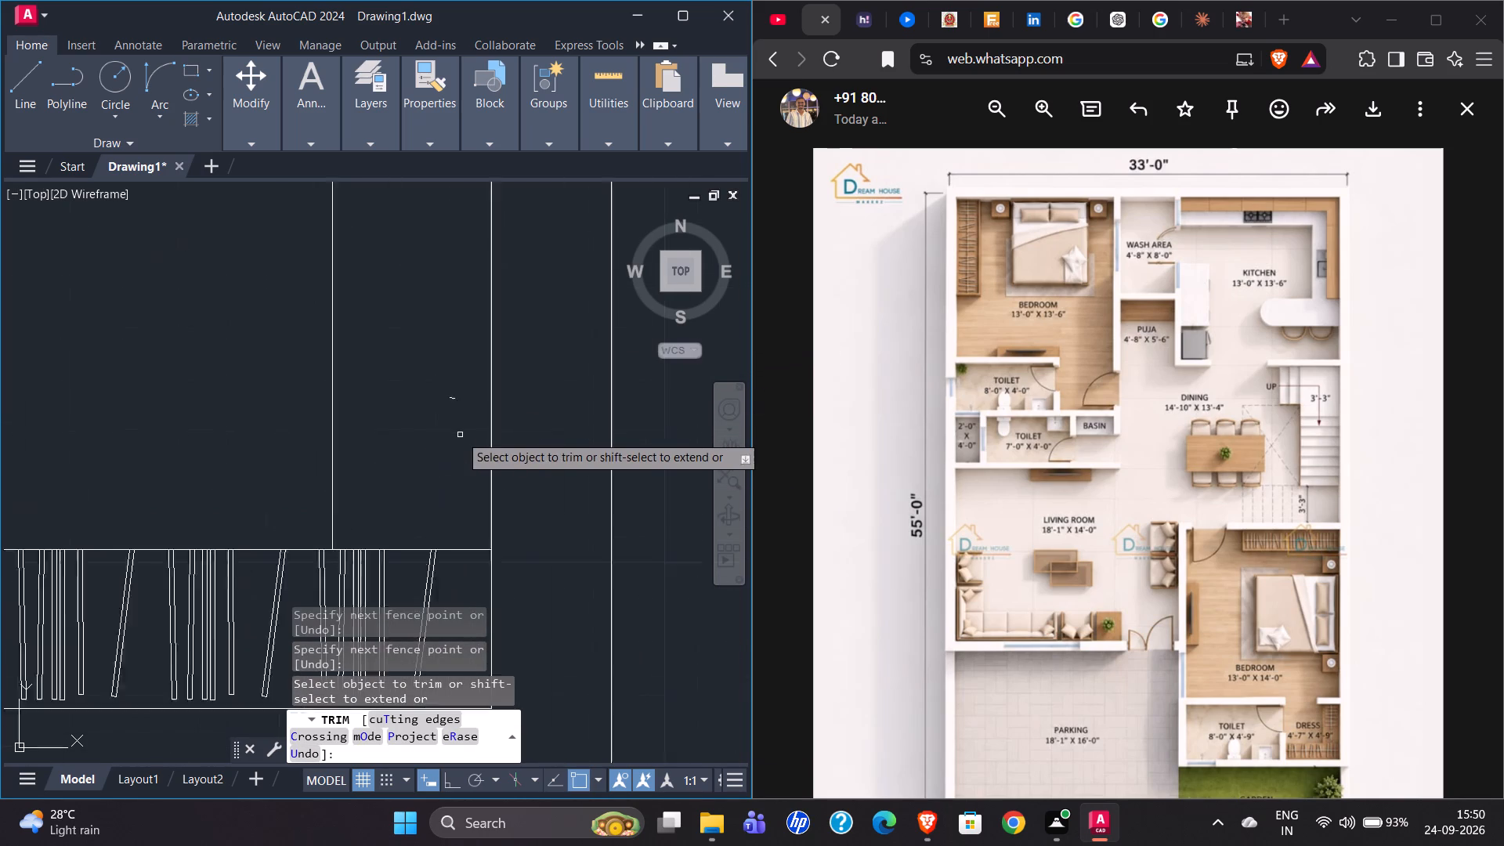
{"action": "left_click_drag", "start_coordinate": [457, 351], "coordinate": [447, 405]}
{"action": "left_click_drag", "start_coordinate": [449, 367], "coordinate": [449, 384]}
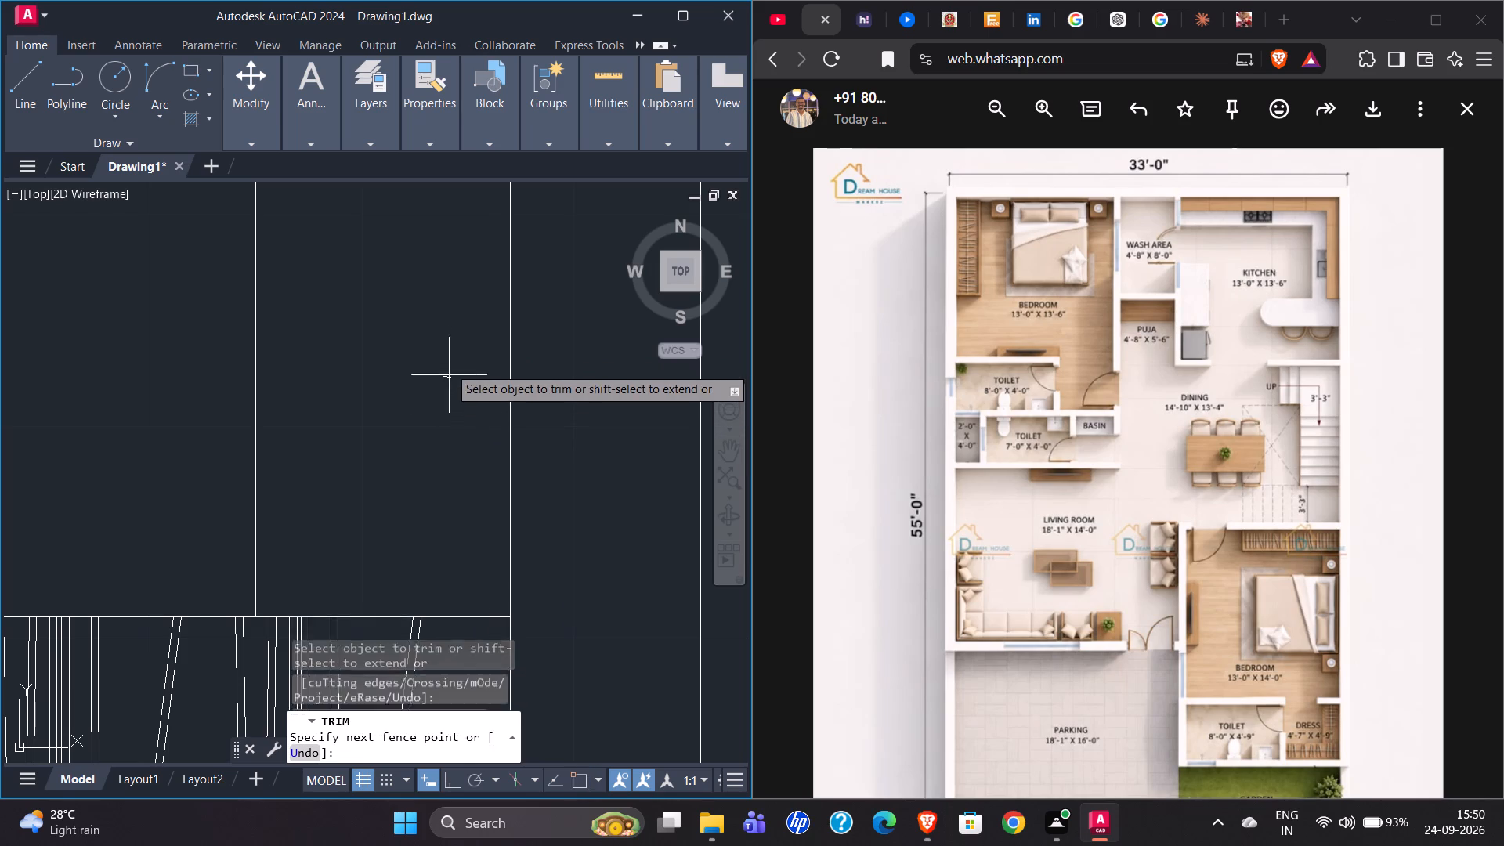
{"action": "left_click_drag", "start_coordinate": [449, 384], "coordinate": [449, 411]}
{"action": "scroll", "coordinate": [334, 352], "scroll_direction": "down", "scroll_amount": 3}
{"action": "scroll", "coordinate": [342, 444], "scroll_direction": "up", "scroll_amount": 4}
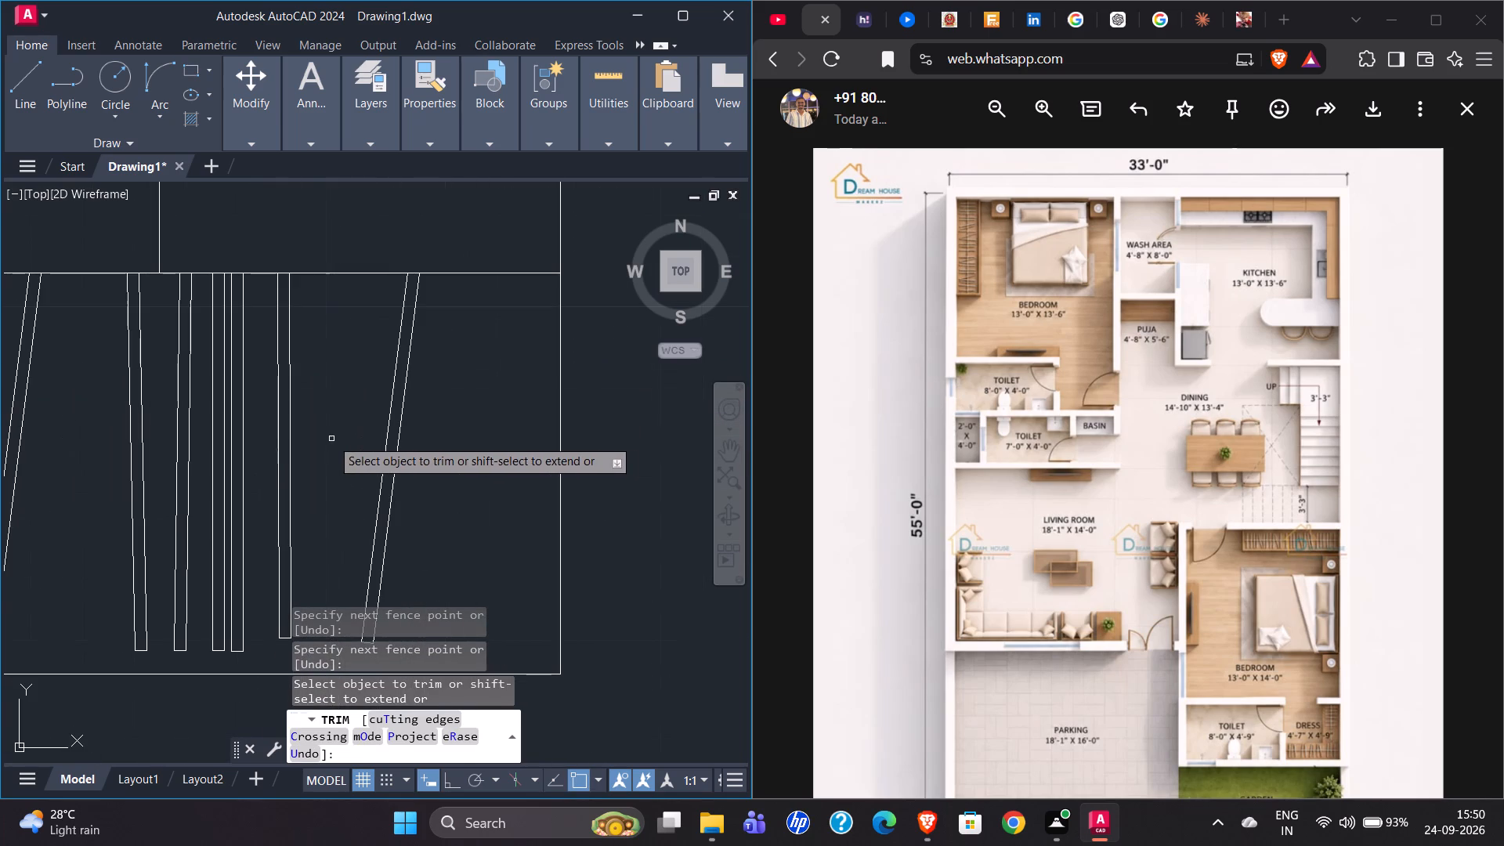
{"action": "key", "text": "Escape"}
Delete the horizontal helper line across the wardrobe's corner.
{"action": "scroll", "coordinate": [297, 432], "scroll_direction": "down", "scroll_amount": 2}
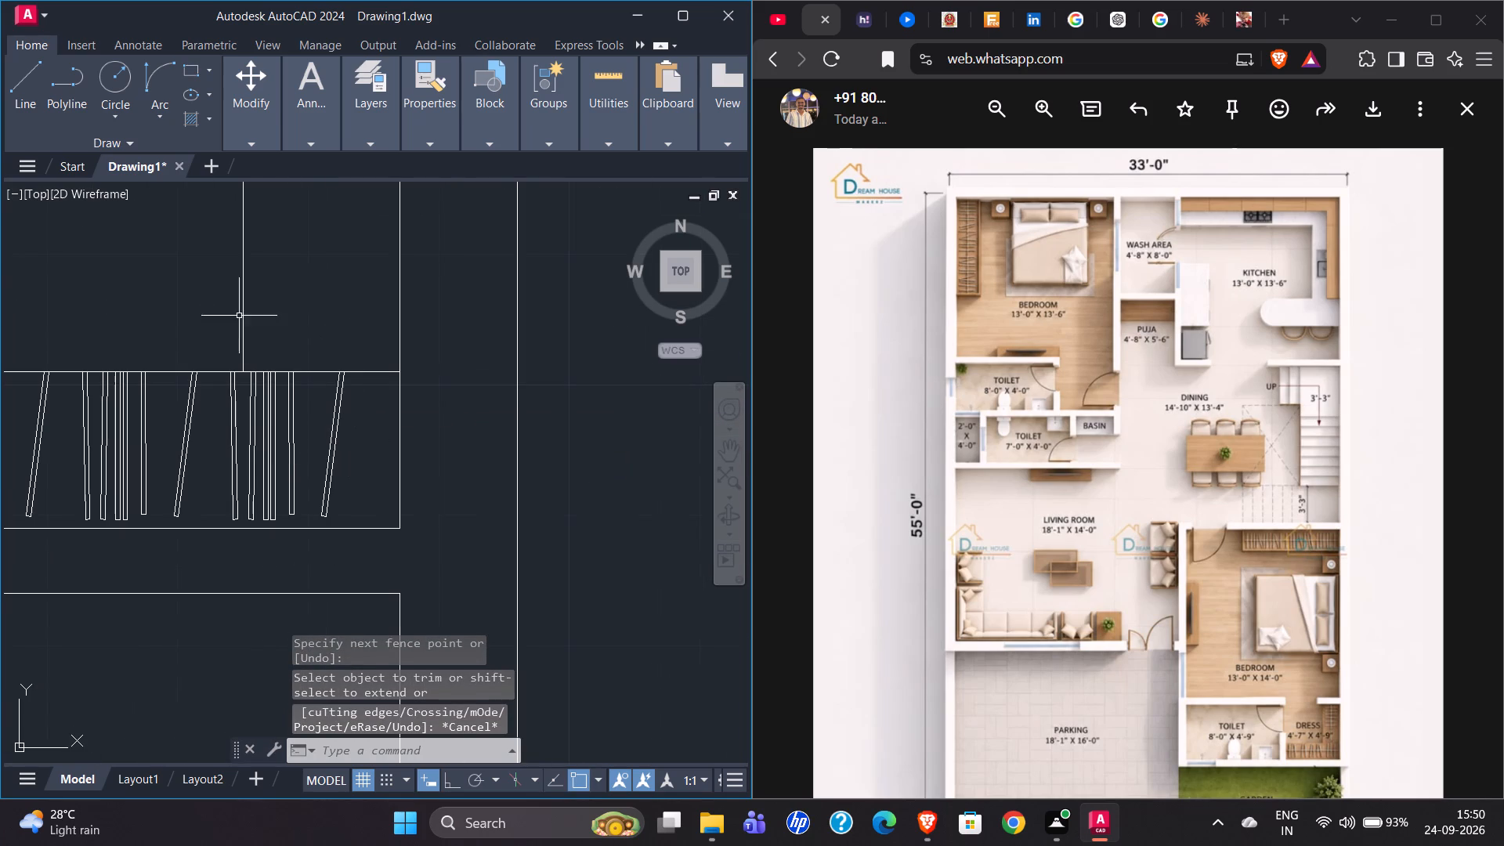
{"action": "left_click", "coordinate": [318, 370]}
{"action": "key", "text": "Delete"}
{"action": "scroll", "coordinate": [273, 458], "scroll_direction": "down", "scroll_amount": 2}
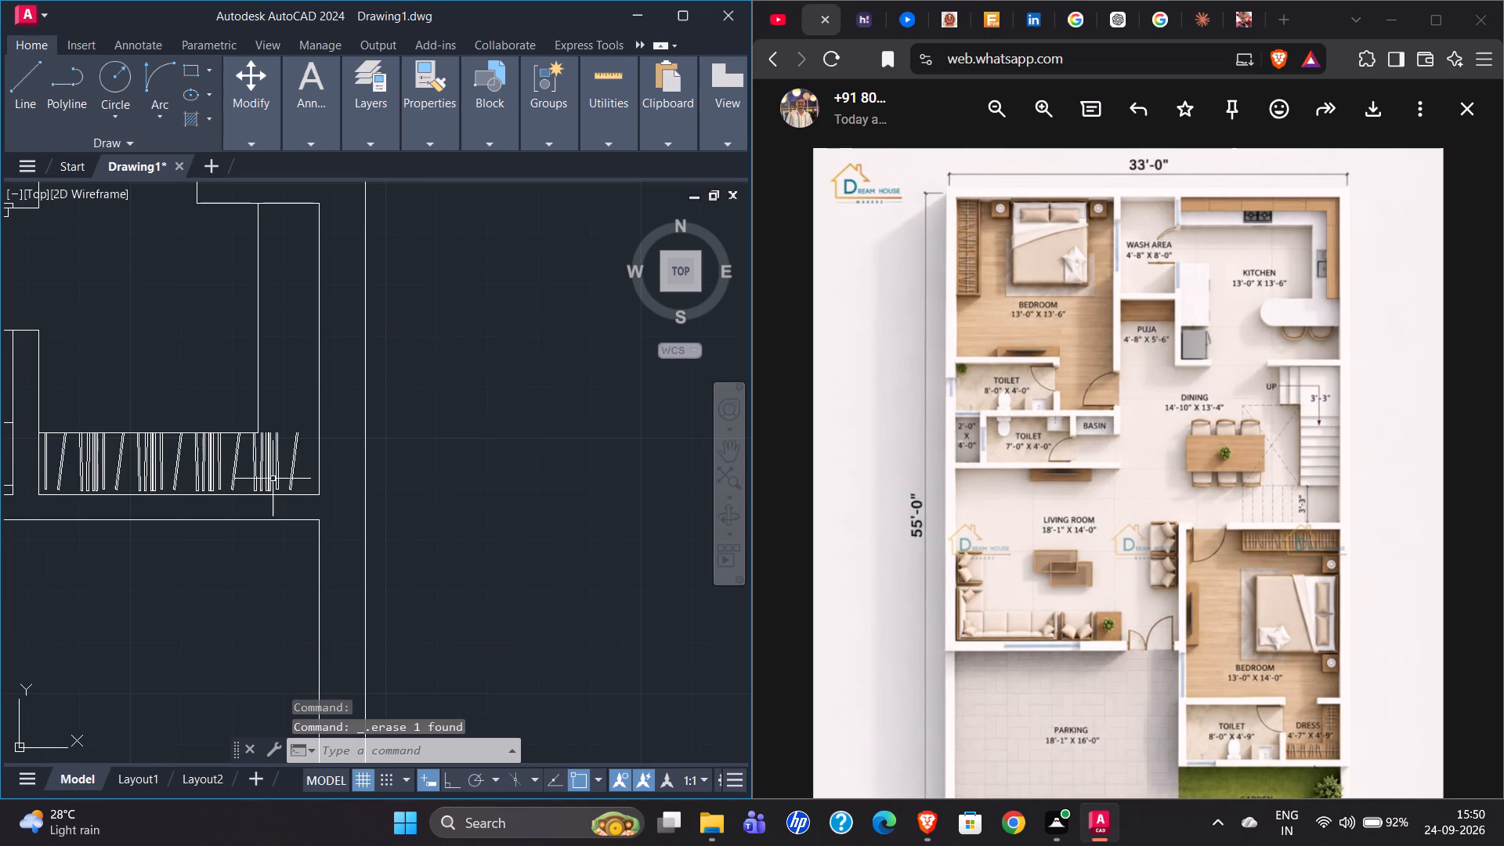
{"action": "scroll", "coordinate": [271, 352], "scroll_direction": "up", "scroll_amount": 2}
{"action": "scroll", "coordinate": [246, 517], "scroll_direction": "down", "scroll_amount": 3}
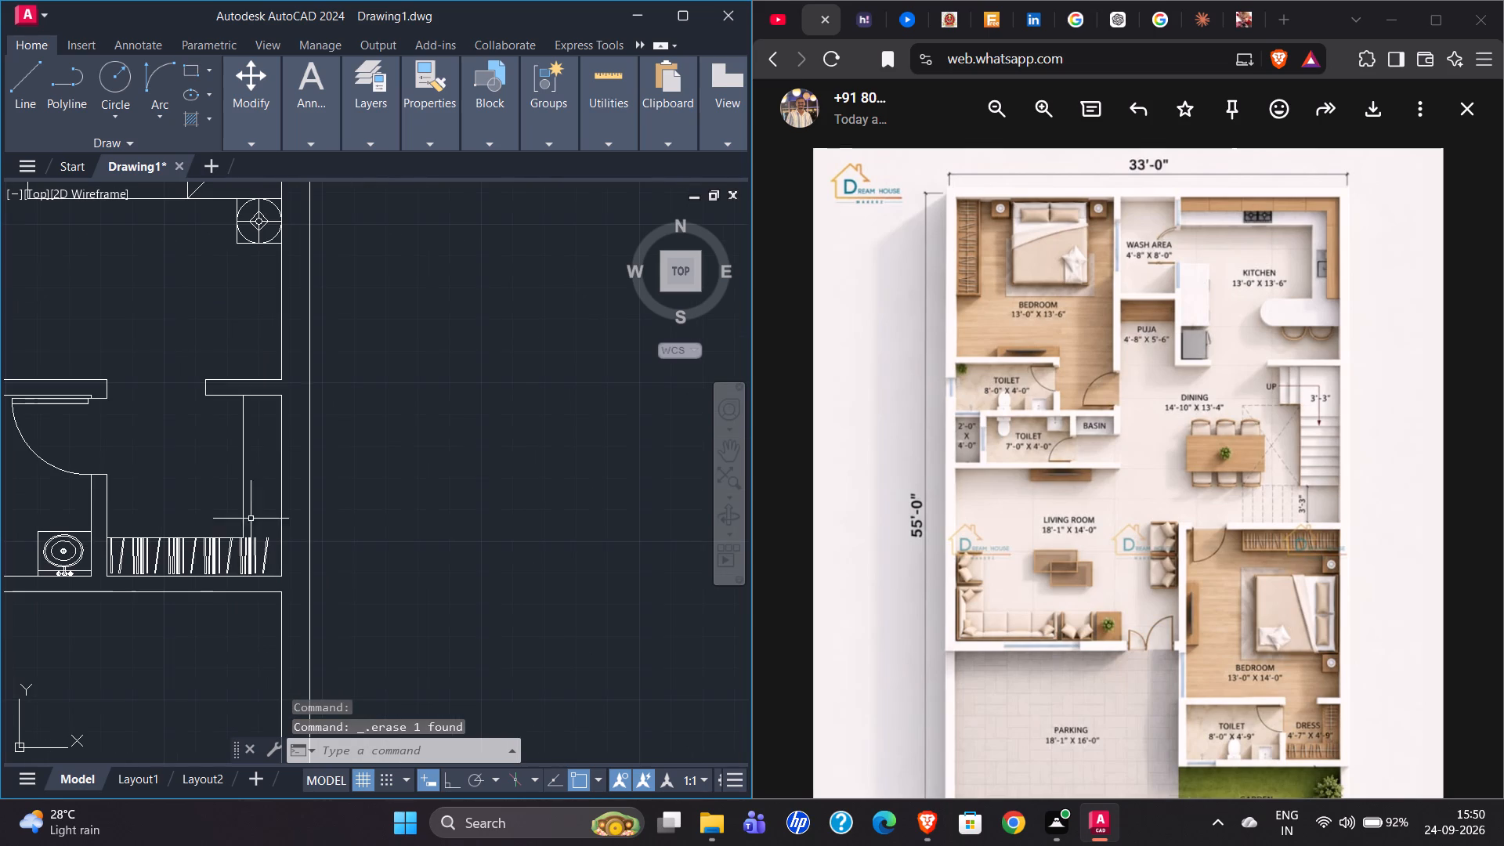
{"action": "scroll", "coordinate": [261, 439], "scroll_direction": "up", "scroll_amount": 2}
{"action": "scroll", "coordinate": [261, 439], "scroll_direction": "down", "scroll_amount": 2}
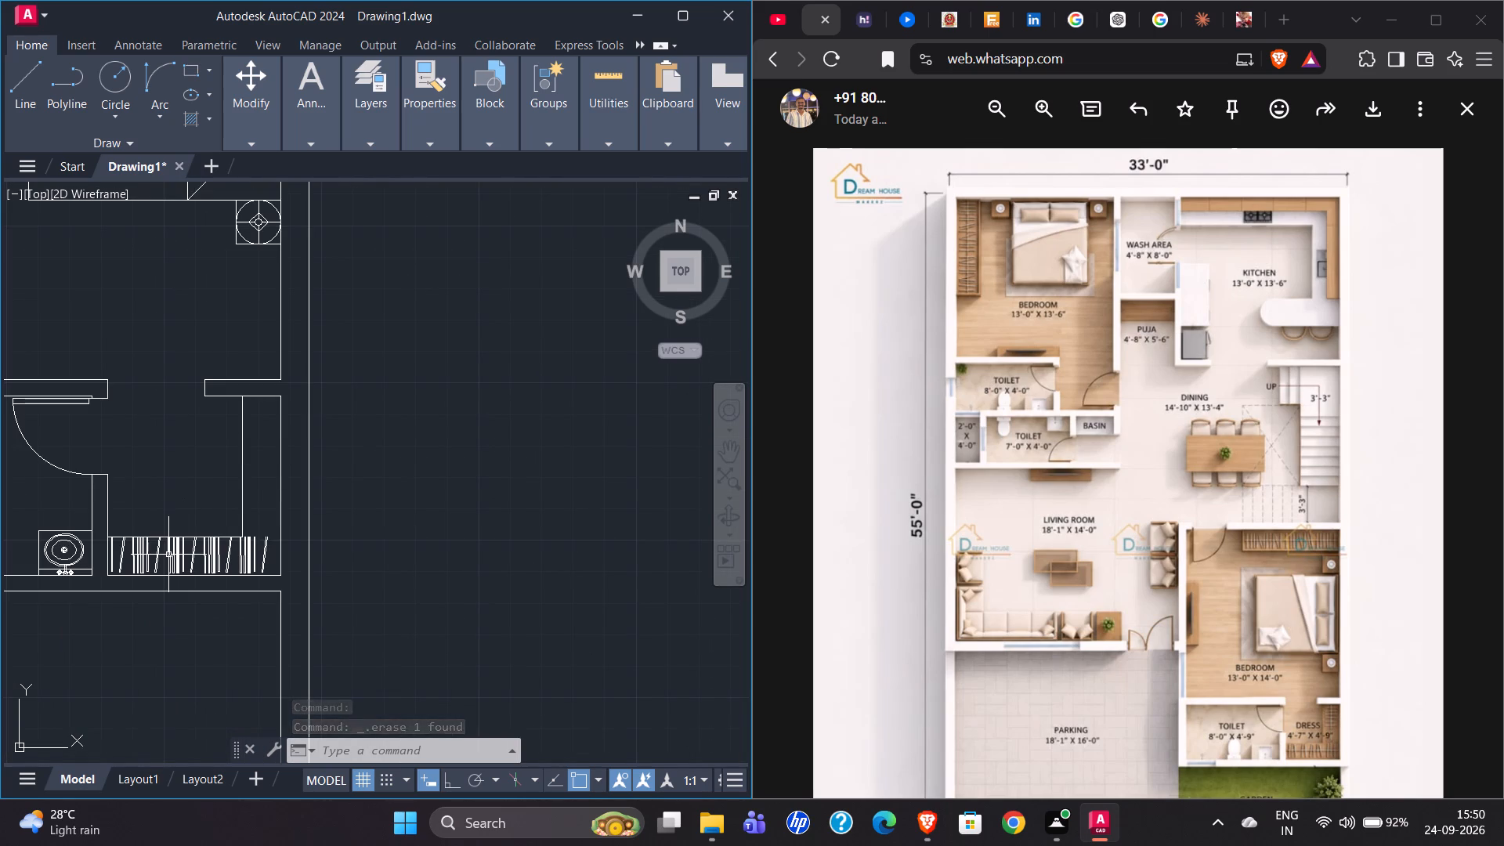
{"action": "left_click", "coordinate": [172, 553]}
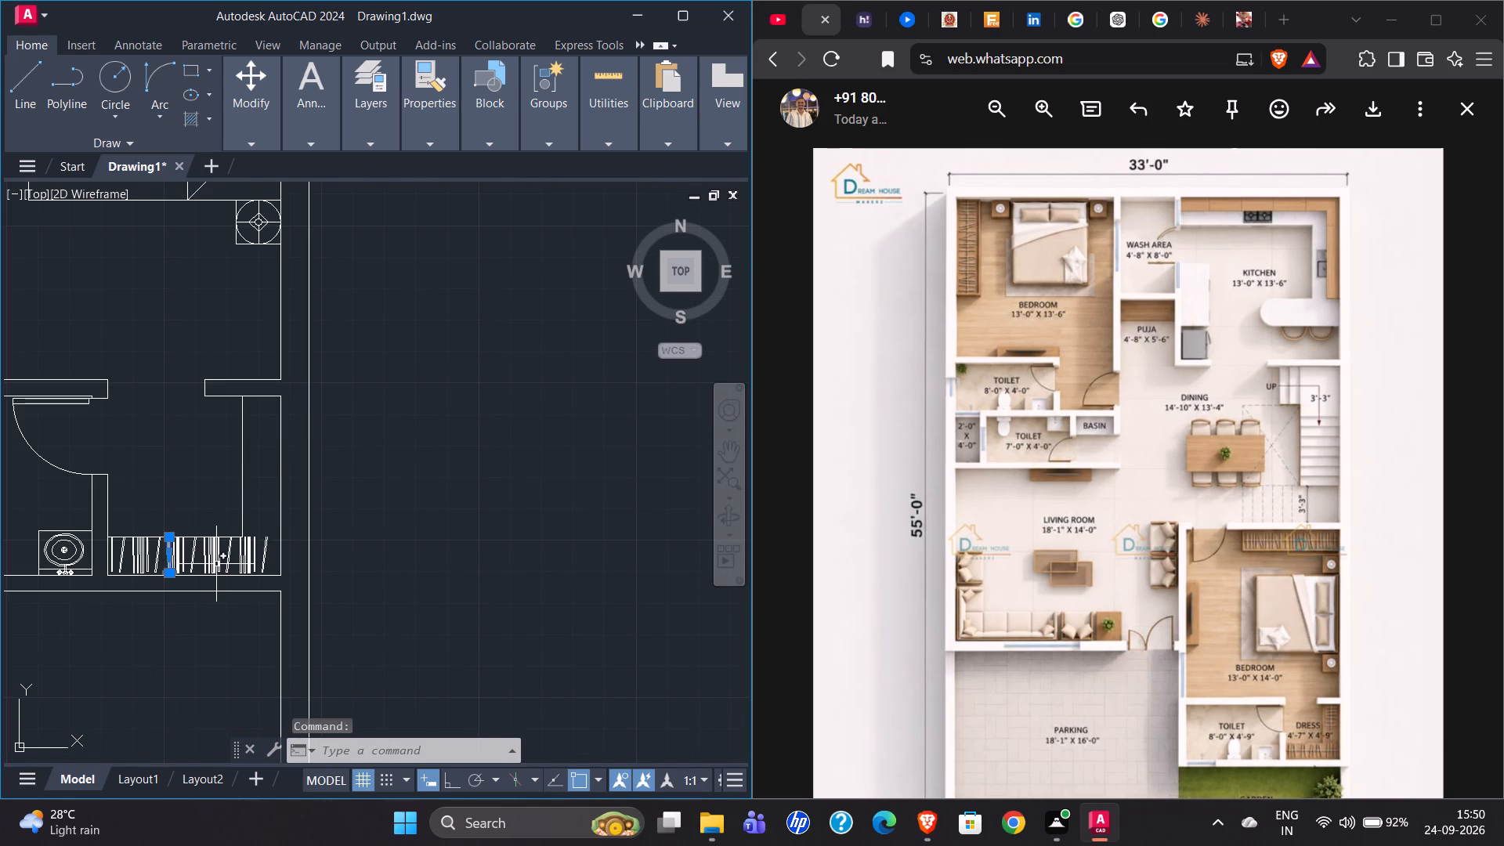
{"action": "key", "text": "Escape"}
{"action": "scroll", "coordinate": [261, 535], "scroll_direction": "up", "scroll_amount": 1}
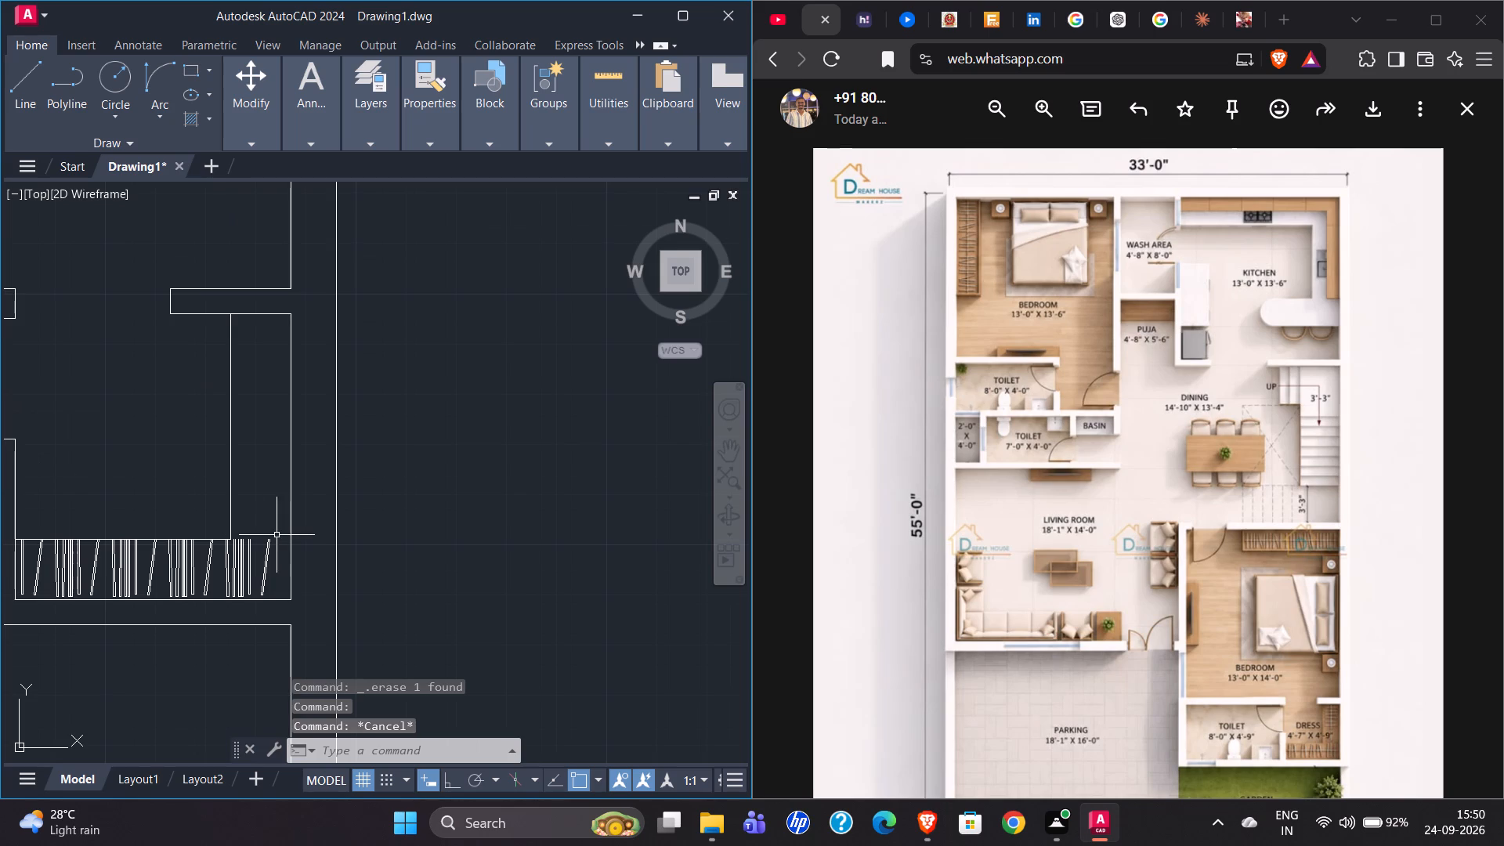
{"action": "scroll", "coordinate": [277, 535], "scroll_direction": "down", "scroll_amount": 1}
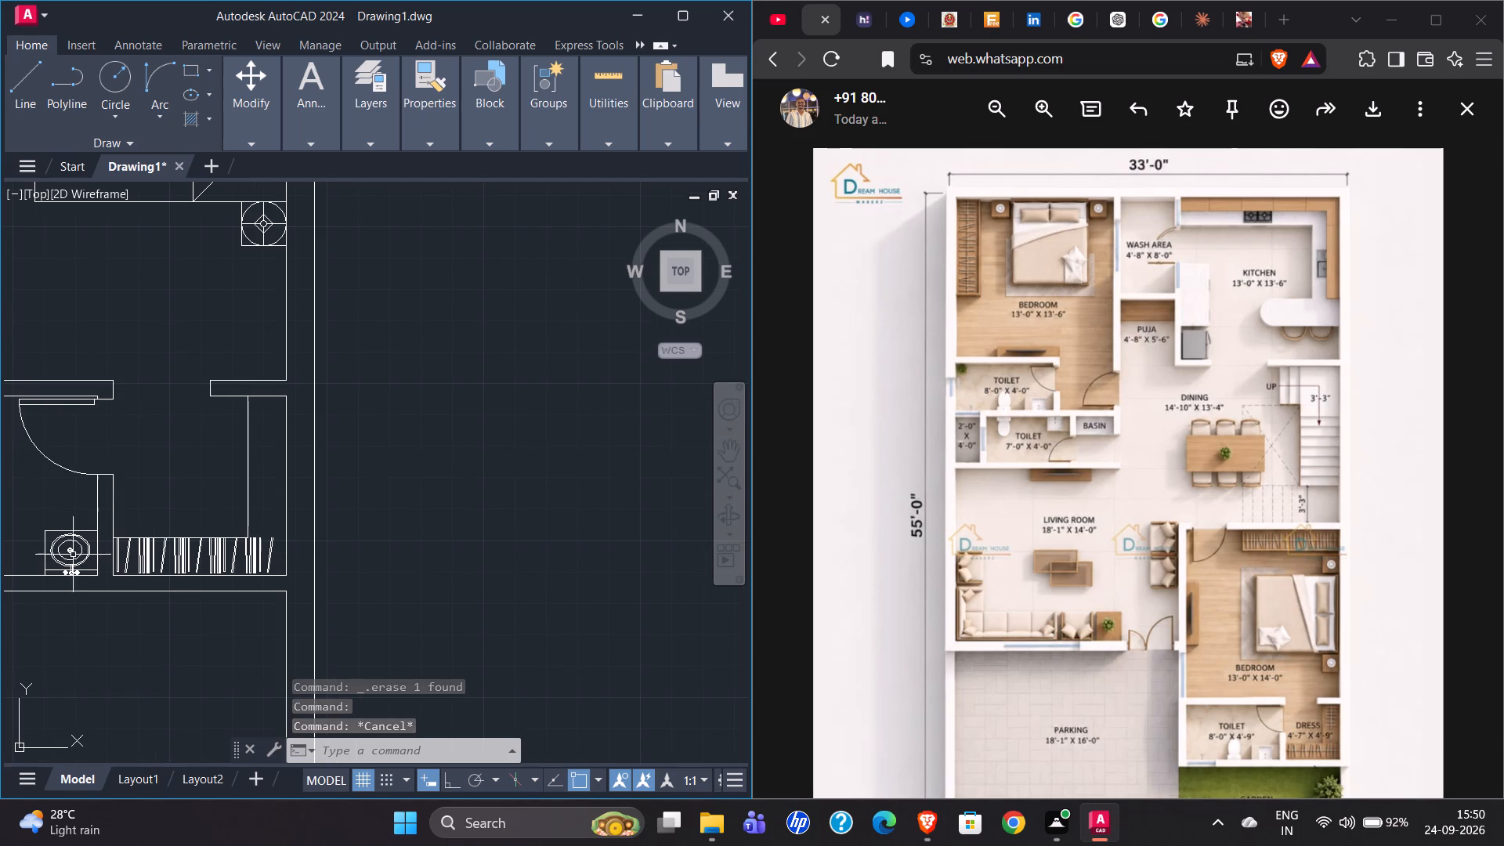
Copy the bottom leg's clothes lines, except the leftmost upright one, to the empty space outside the house's right wall.
{"action": "scroll", "coordinate": [117, 547], "scroll_direction": "up", "scroll_amount": 2}
{"action": "left_click", "coordinate": [117, 511]}
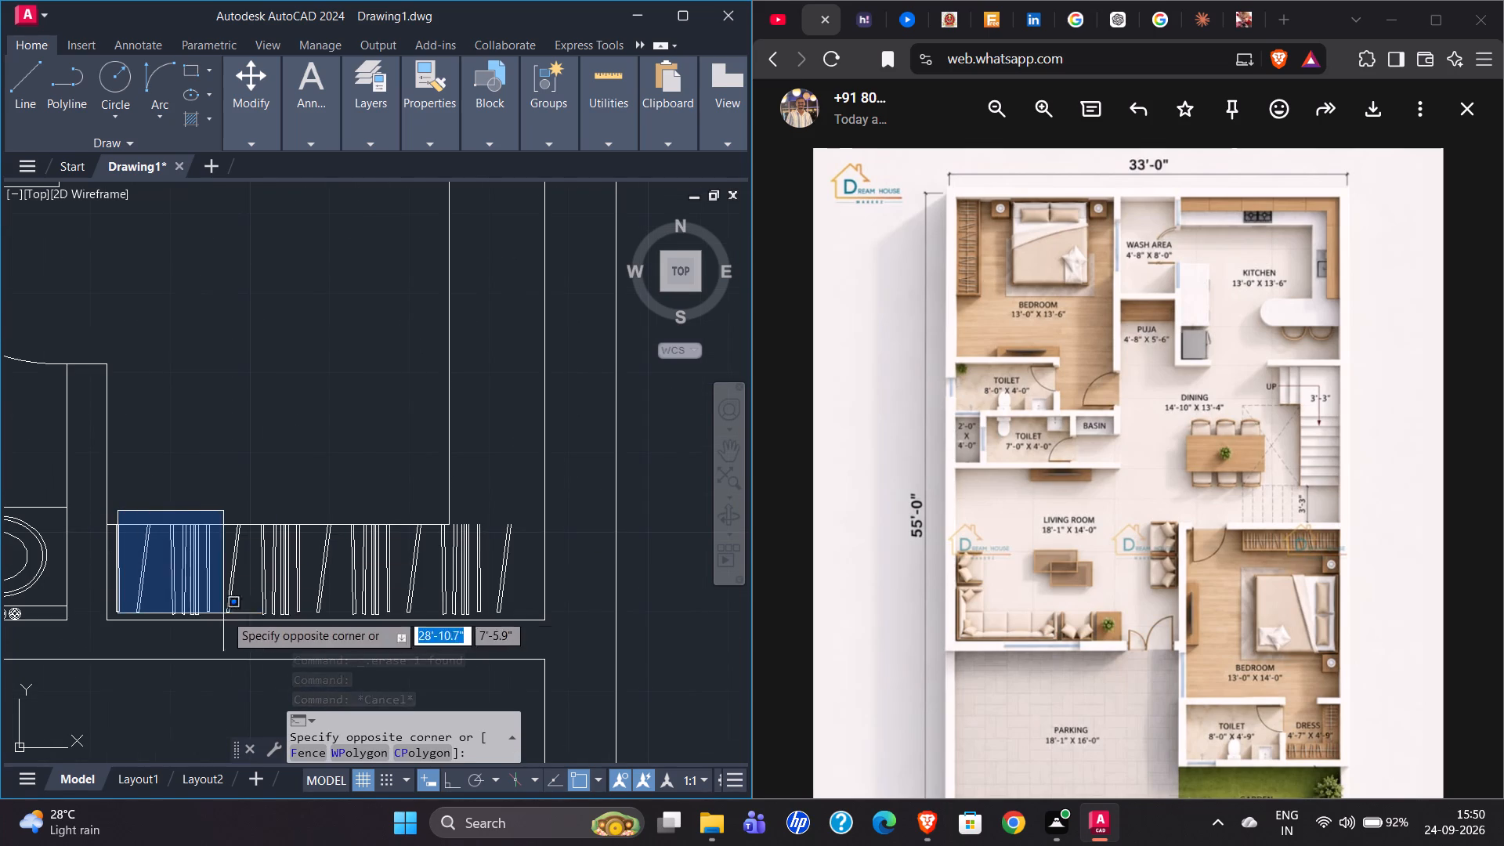
{"action": "left_click", "coordinate": [522, 623]}
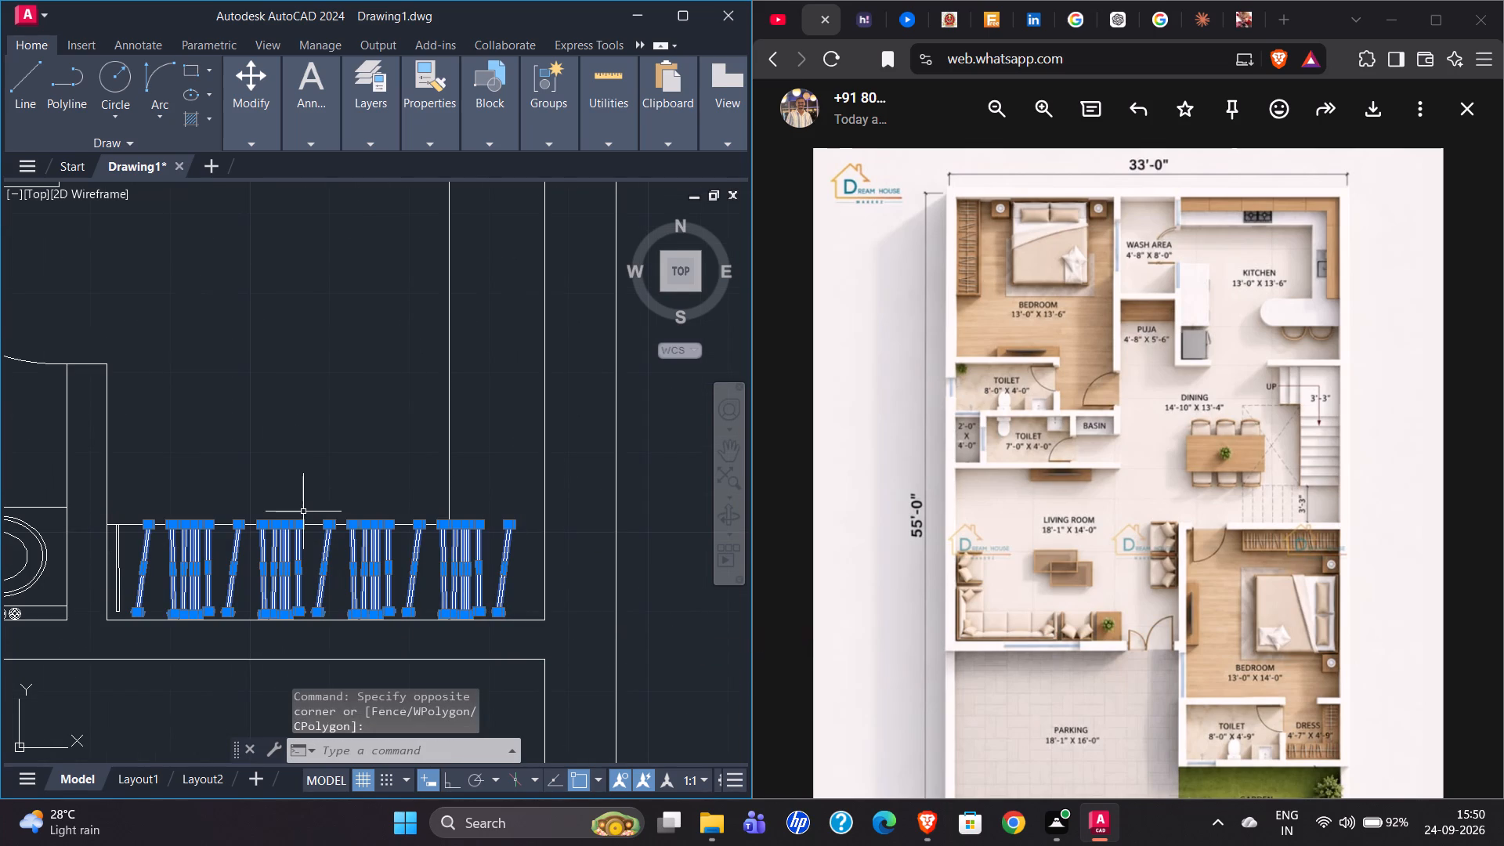
{"action": "type", "text": "CO"}
{"action": "key", "text": "Return"}
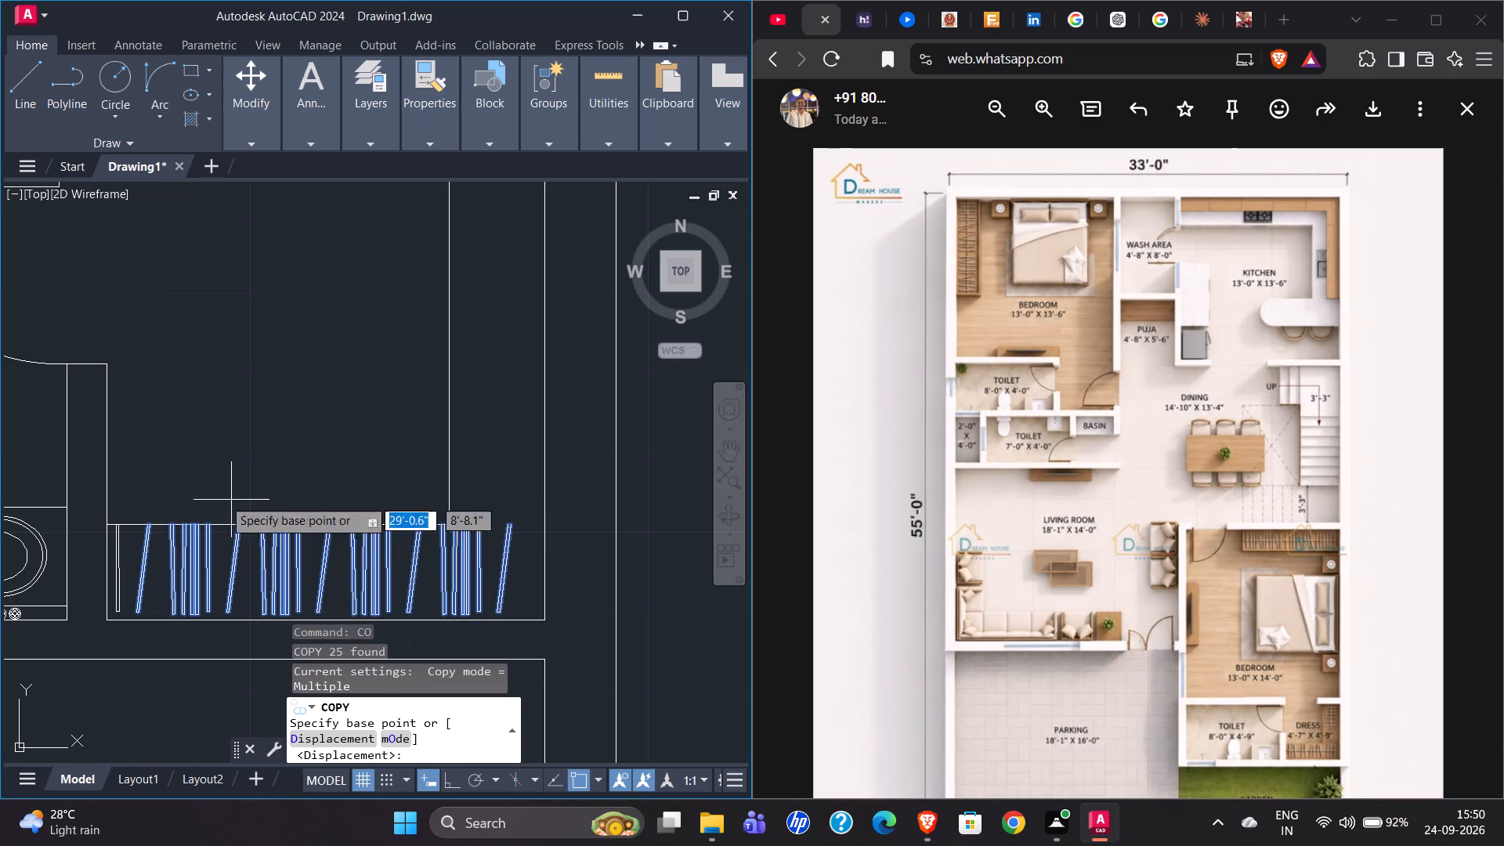
{"action": "left_click", "coordinate": [143, 521]}
{"action": "scroll", "coordinate": [112, 522], "scroll_direction": "down", "scroll_amount": 2}
{"action": "left_click", "coordinate": [376, 424]}
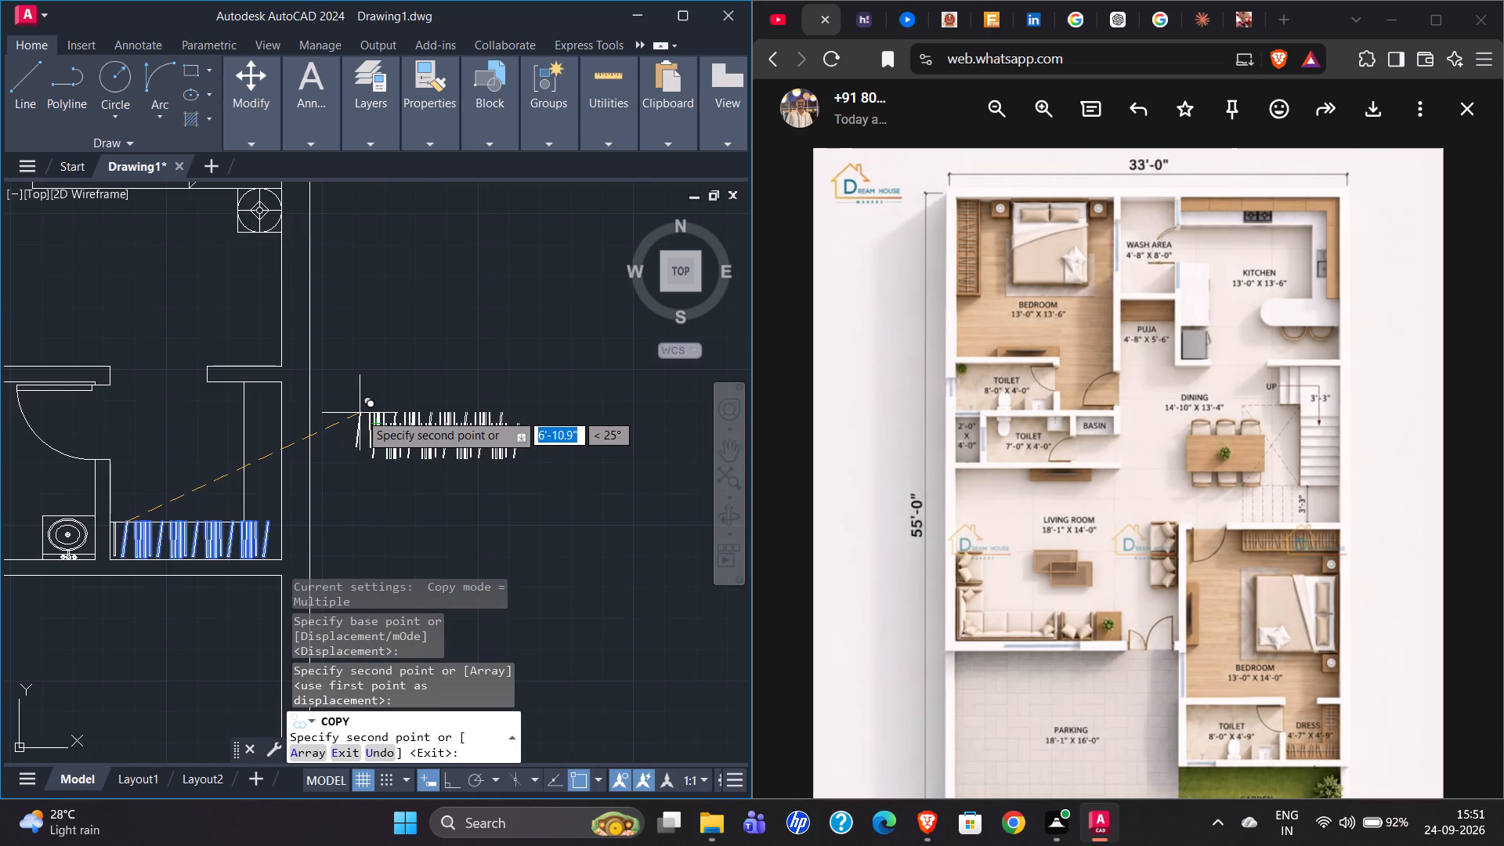
{"action": "key", "text": "grave"}
{"action": "key", "text": "Escape"}
Rotate the copied clothes lines outside the house by 270° about the top end of their first slanted hanger.
{"action": "left_click_drag", "start_coordinate": [366, 412], "coordinate": [374, 447]}
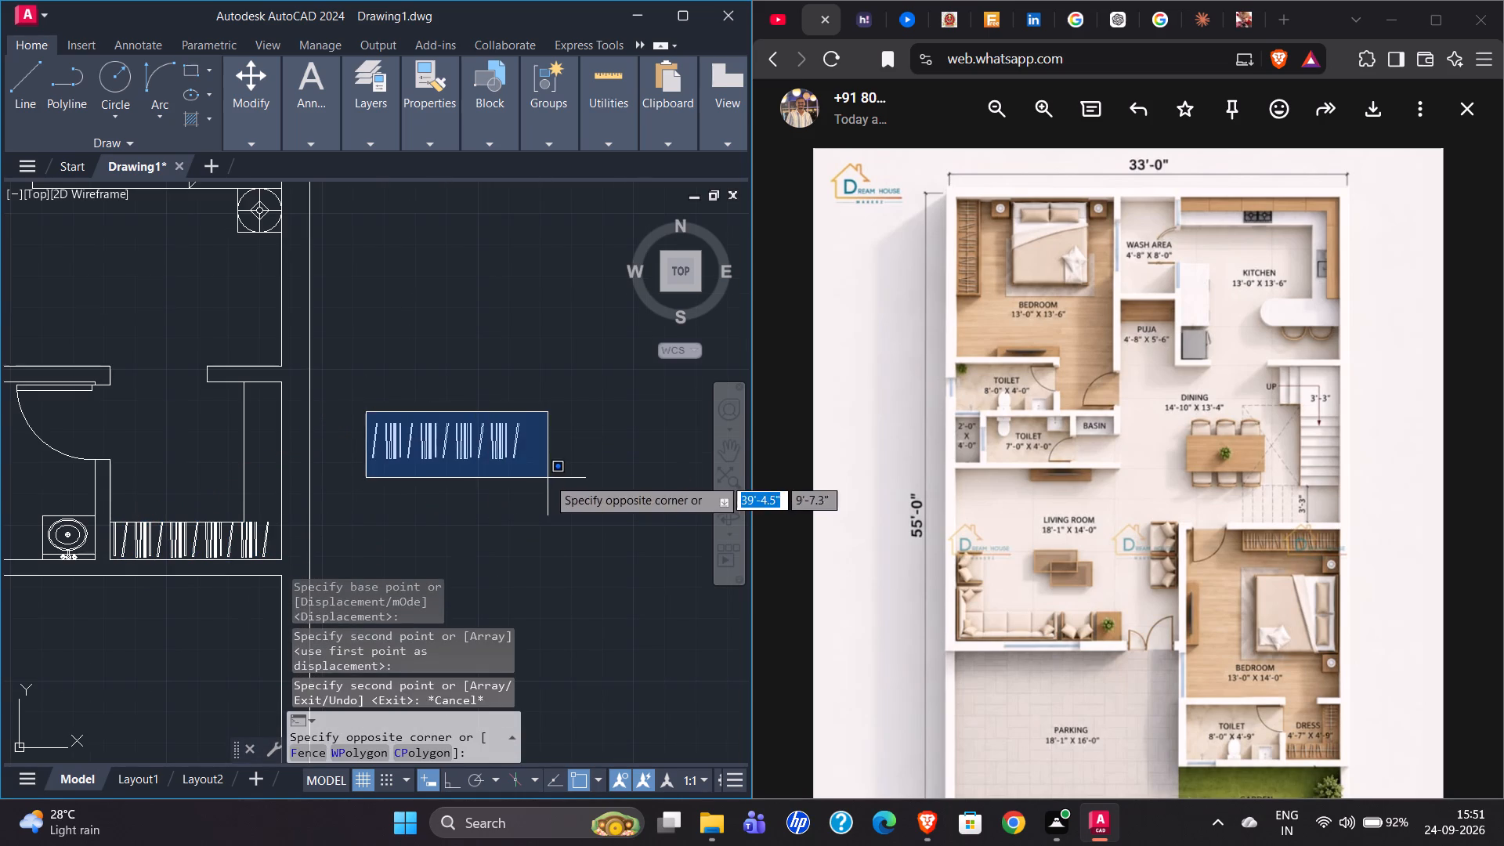
{"action": "left_click", "coordinate": [548, 477]}
{"action": "type", "text": "RO"}
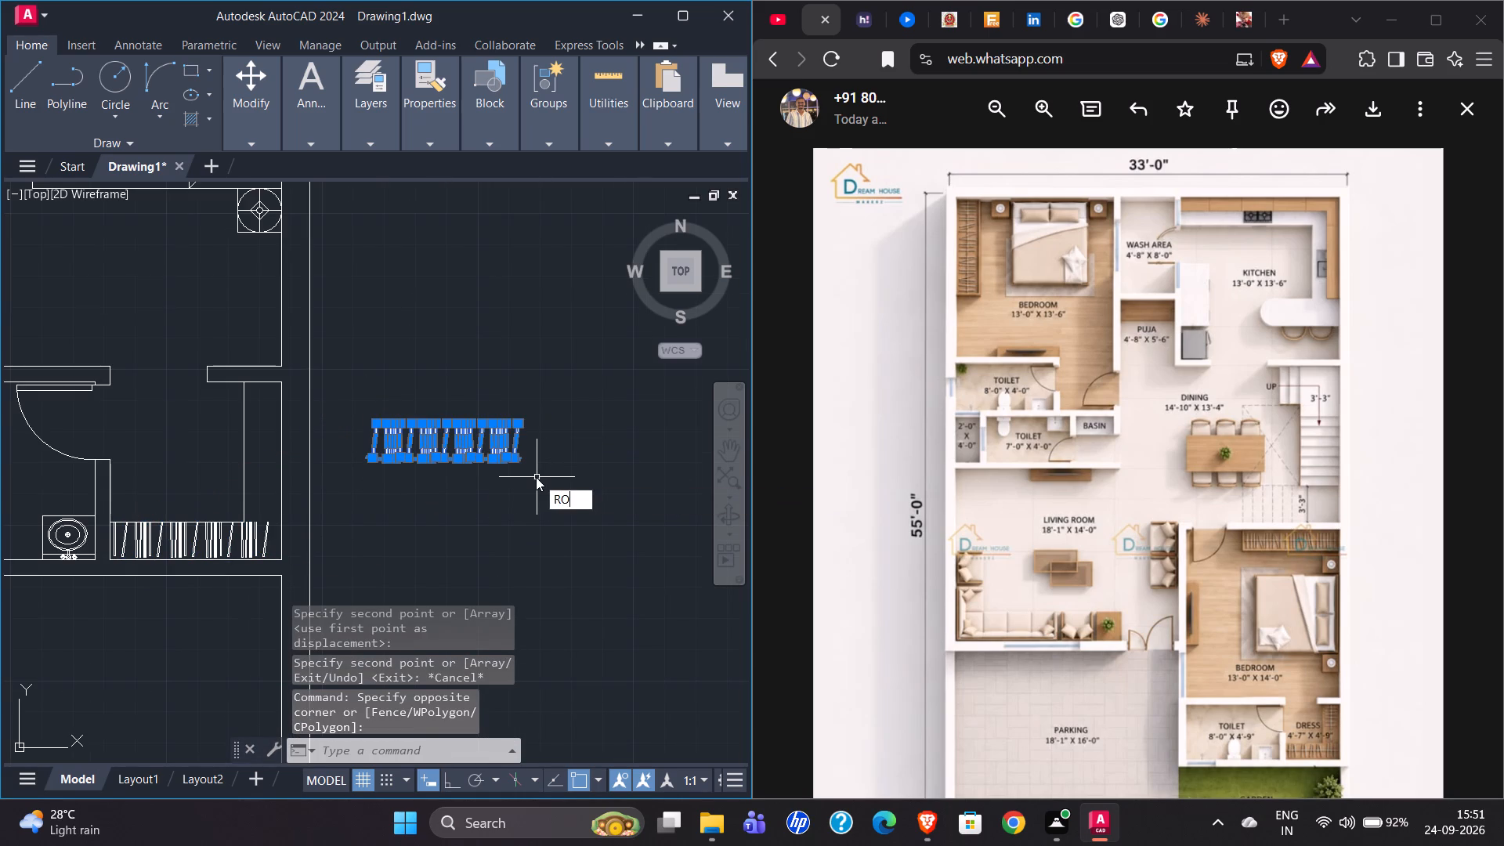
{"action": "key", "text": "Return"}
{"action": "left_click", "coordinate": [378, 421]}
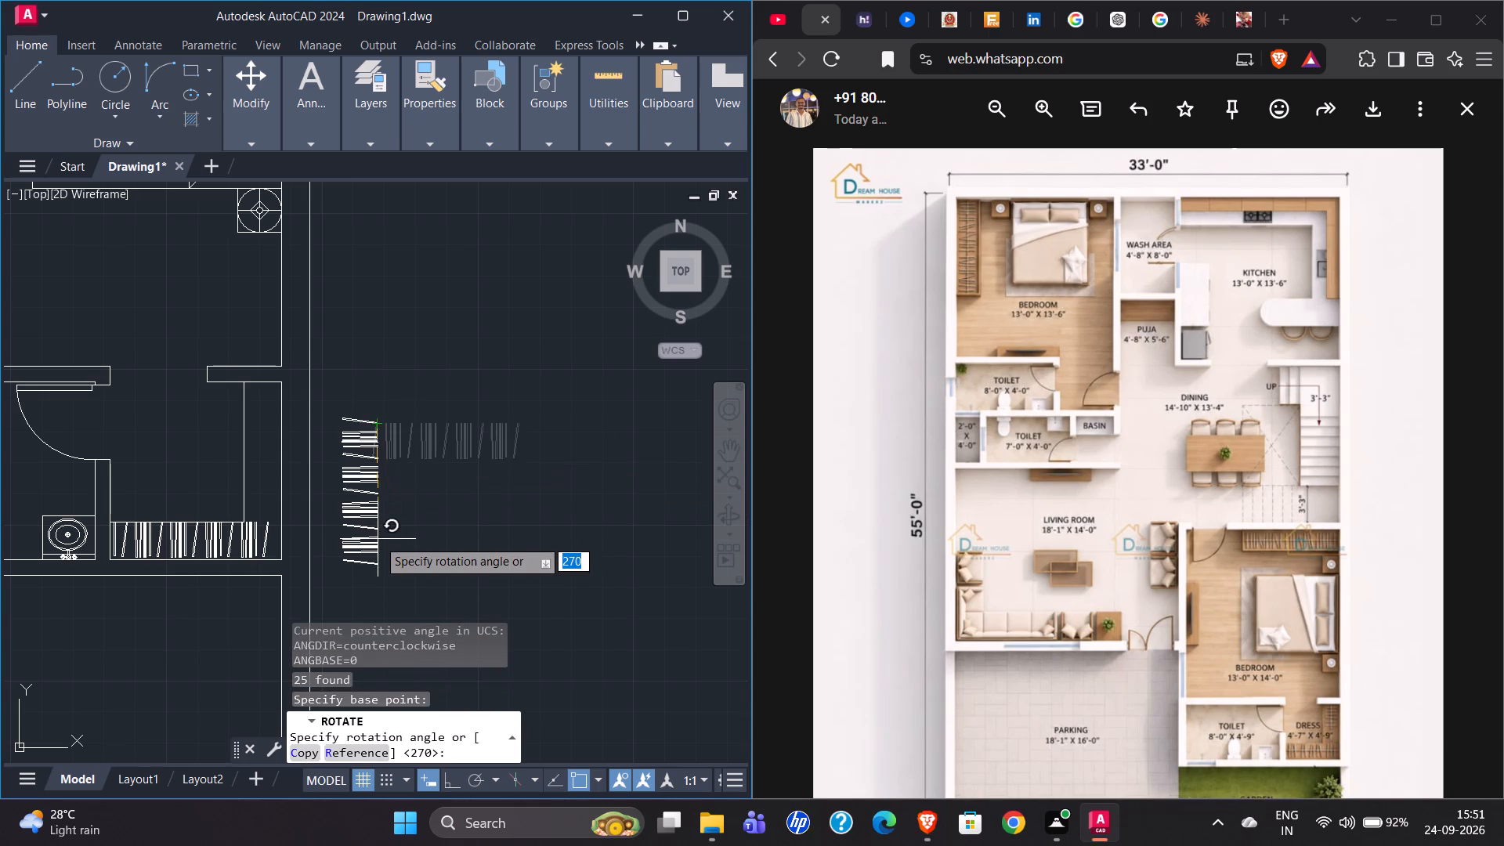
{"action": "left_click", "coordinate": [378, 541]}
Move the rotated clothes lines from outside the house into the dress room wardrobe's vertical leg, just above the corner.
{"action": "scroll", "coordinate": [356, 588], "scroll_direction": "up", "scroll_amount": 1}
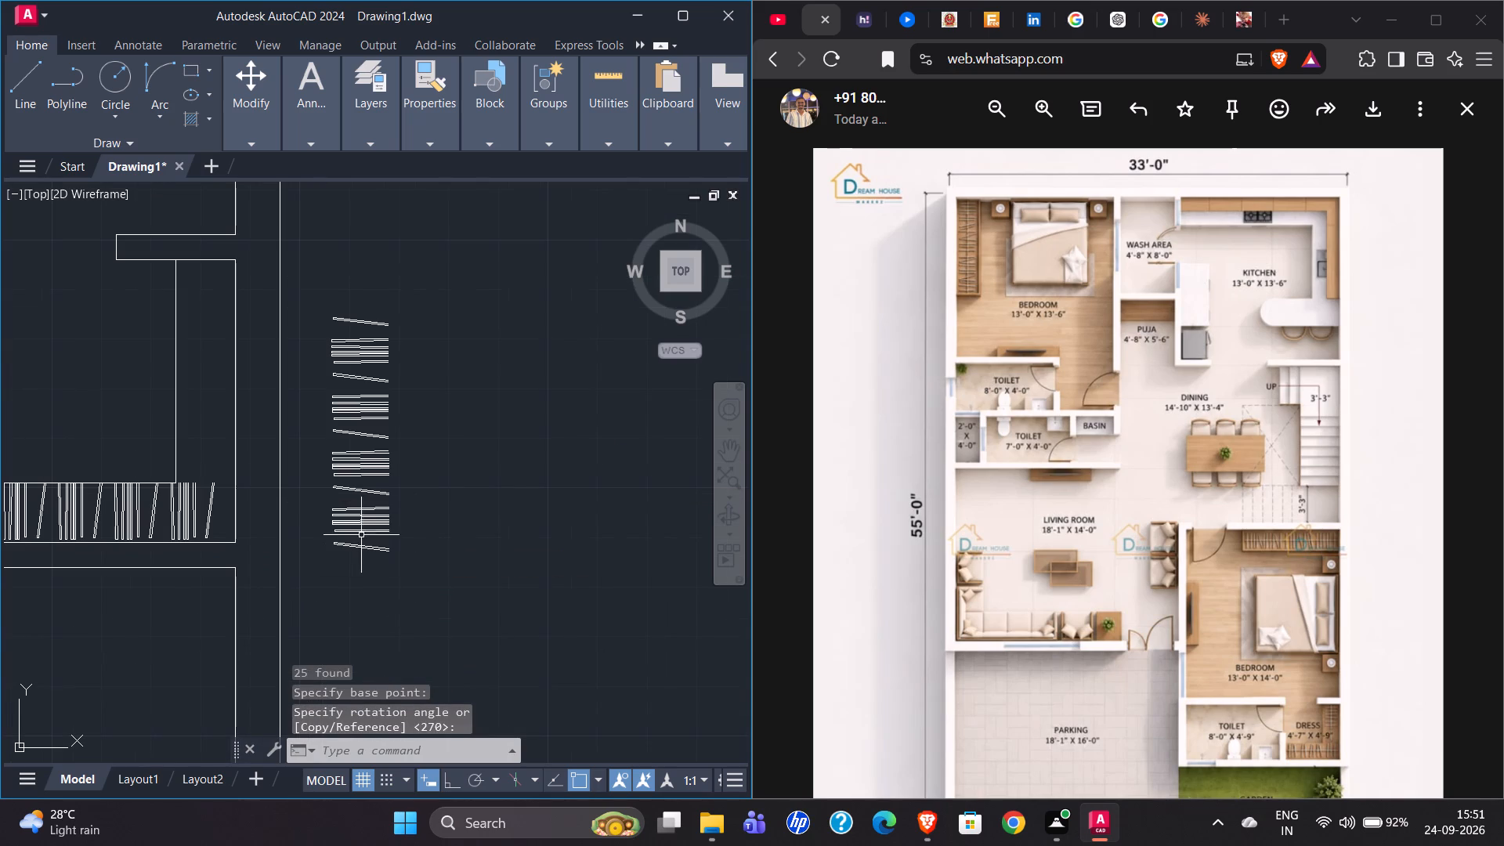
{"action": "left_click", "coordinate": [309, 311]}
{"action": "left_click", "coordinate": [426, 591]}
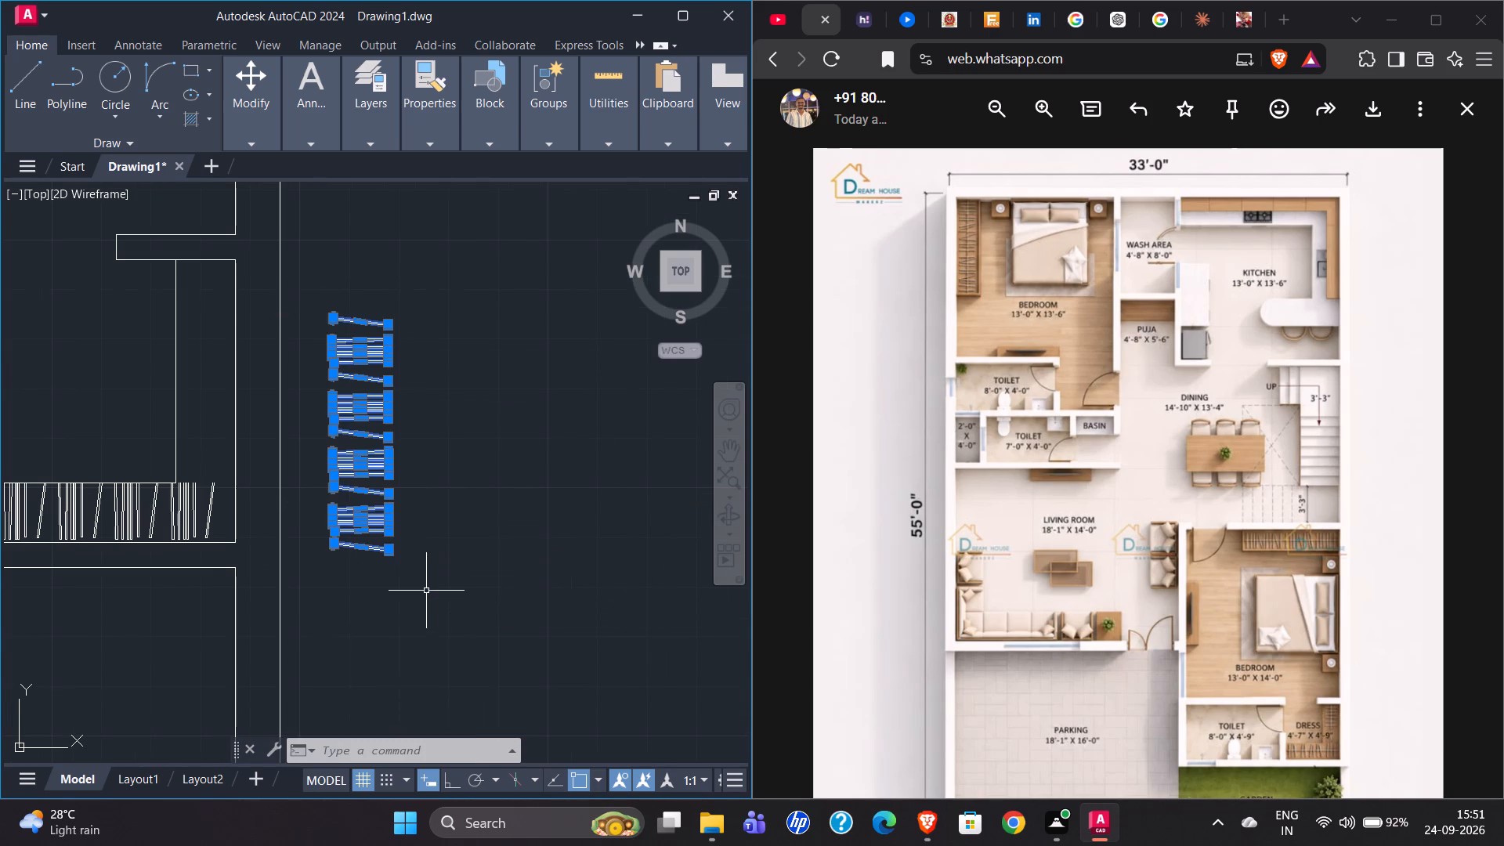
{"action": "key", "text": "m"}
{"action": "key", "text": "Return"}
{"action": "scroll", "coordinate": [345, 554], "scroll_direction": "up", "scroll_amount": 2}
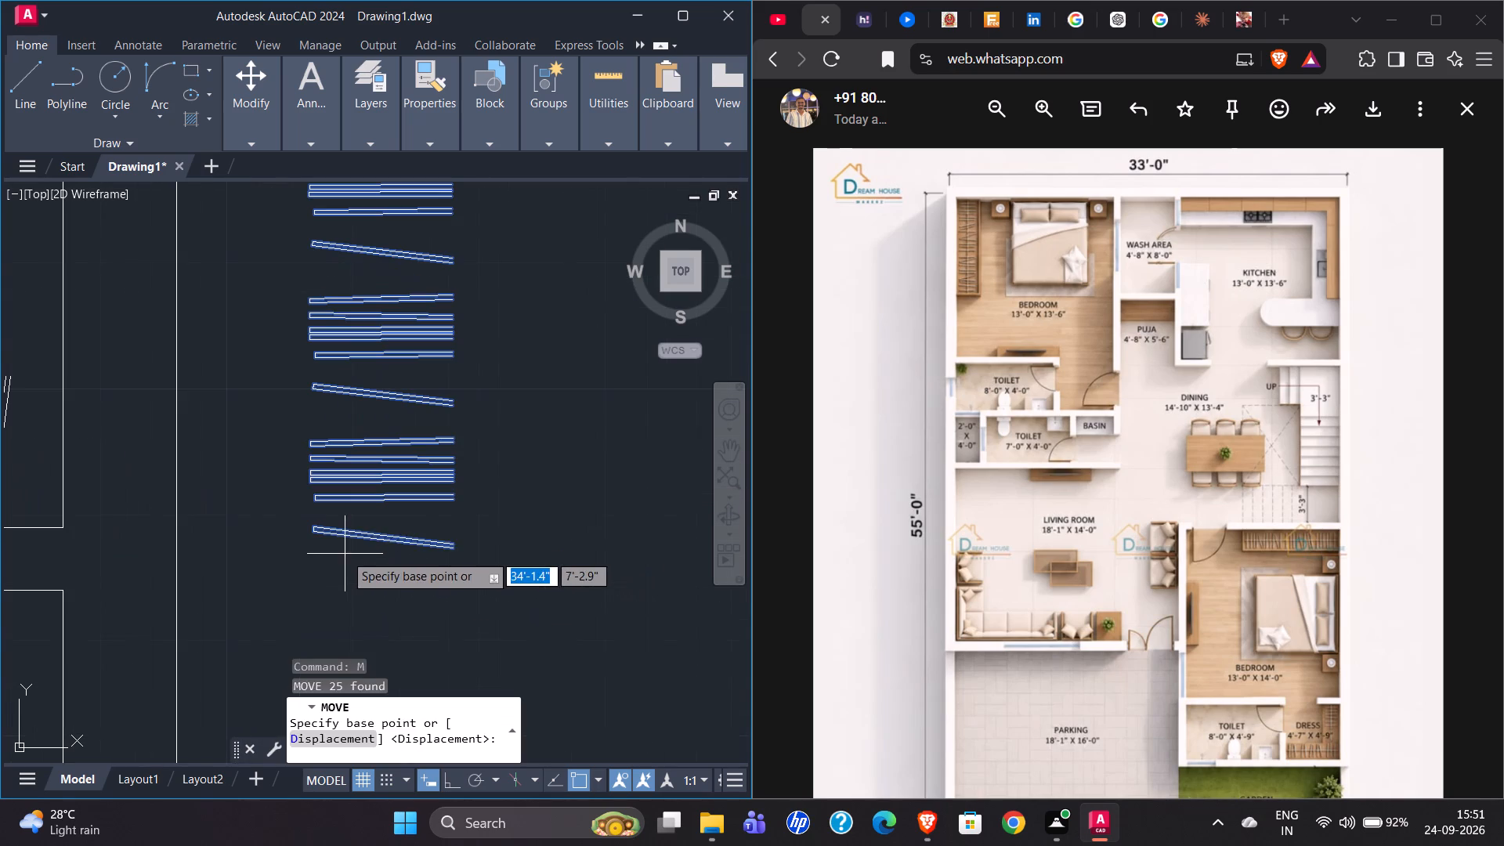
{"action": "left_click", "coordinate": [312, 534]}
{"action": "scroll", "coordinate": [400, 530], "scroll_direction": "down", "scroll_amount": 2}
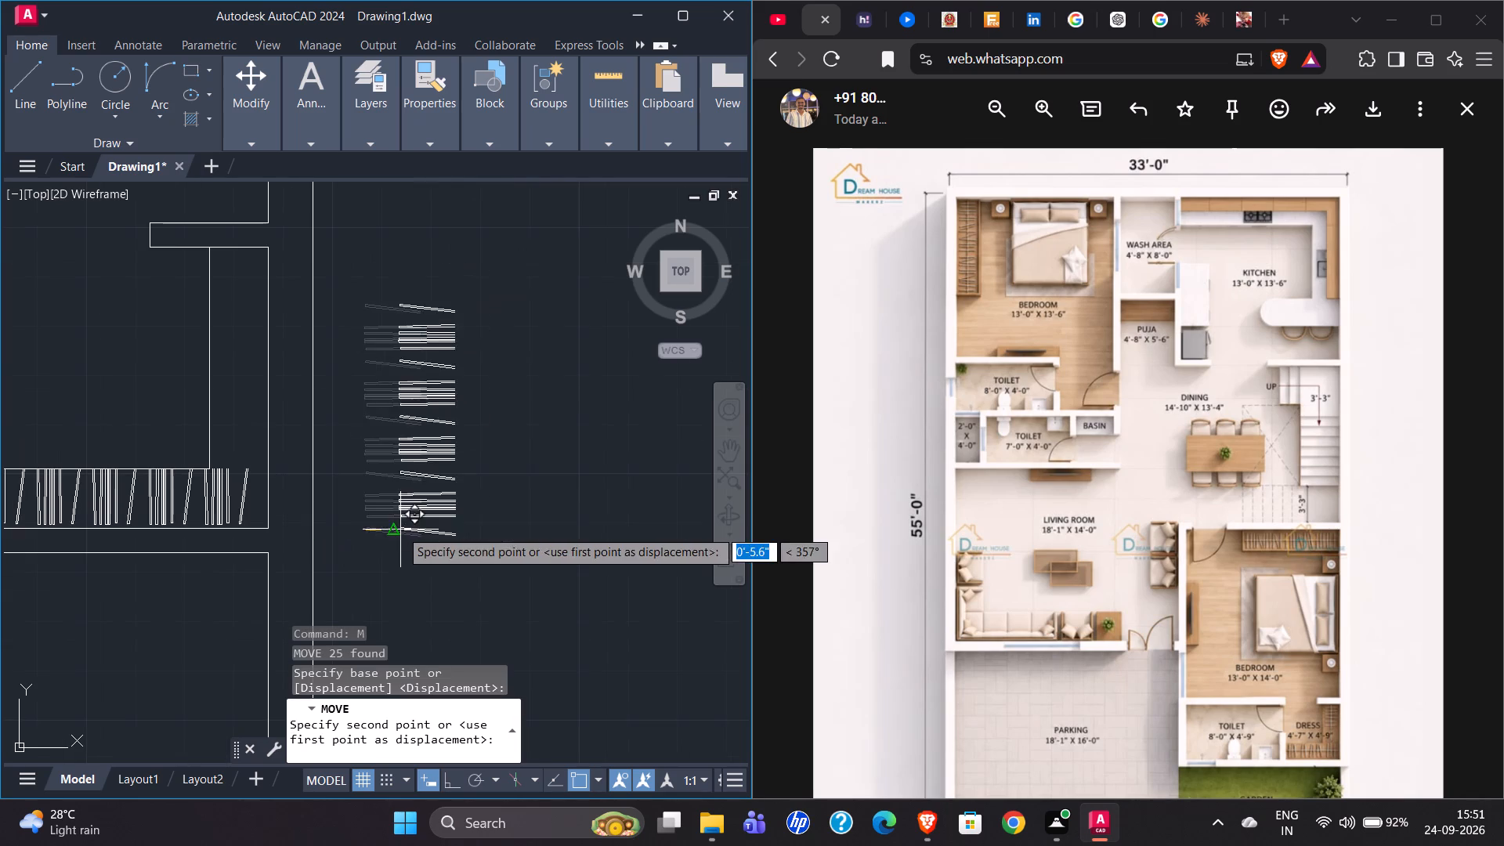
{"action": "scroll", "coordinate": [210, 442], "scroll_direction": "up", "scroll_amount": 2}
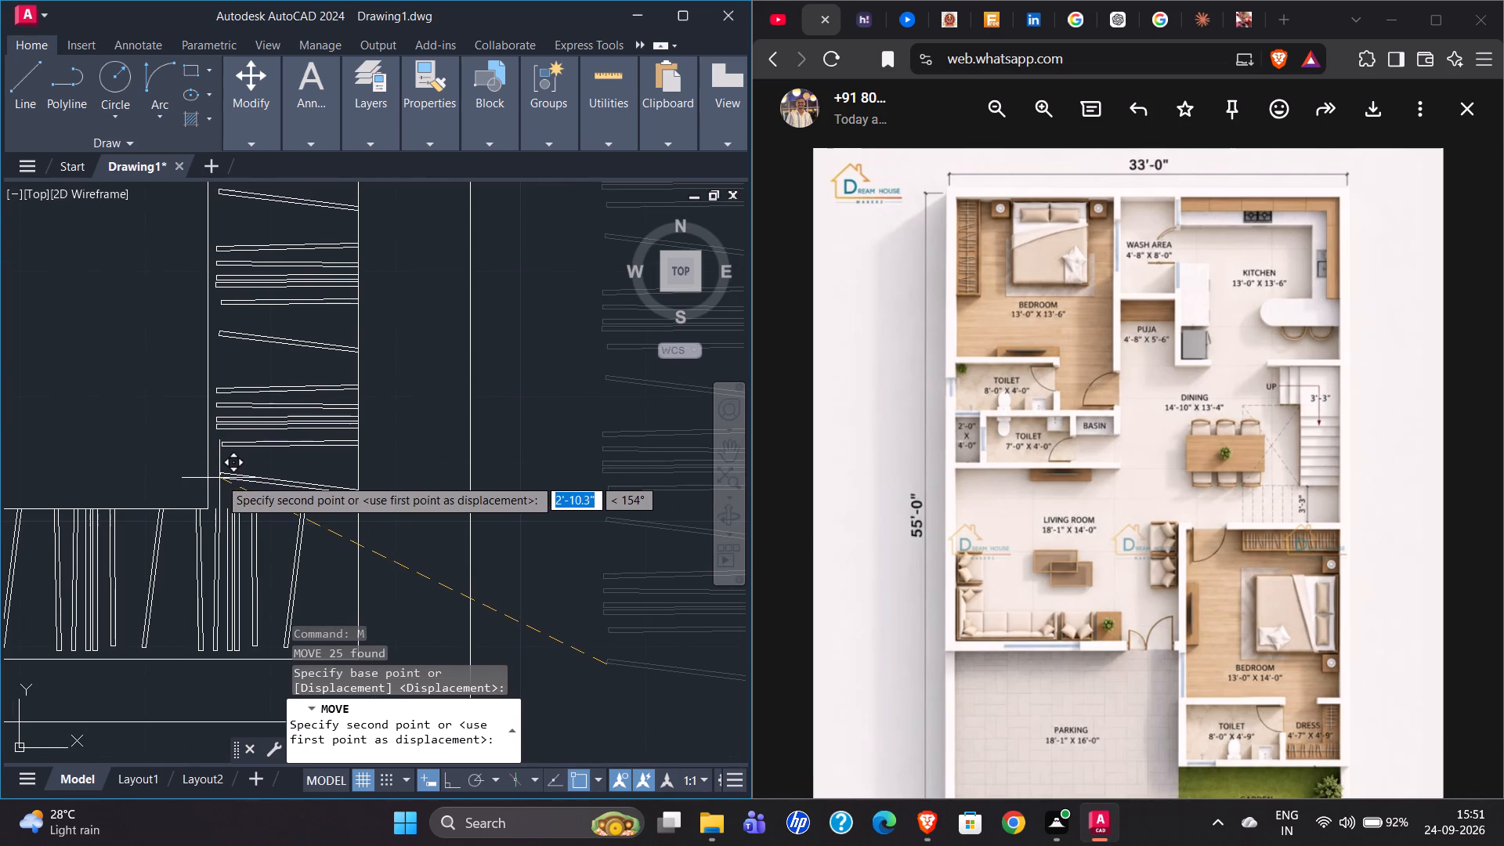
{"action": "scroll", "coordinate": [220, 497], "scroll_direction": "up", "scroll_amount": 1}
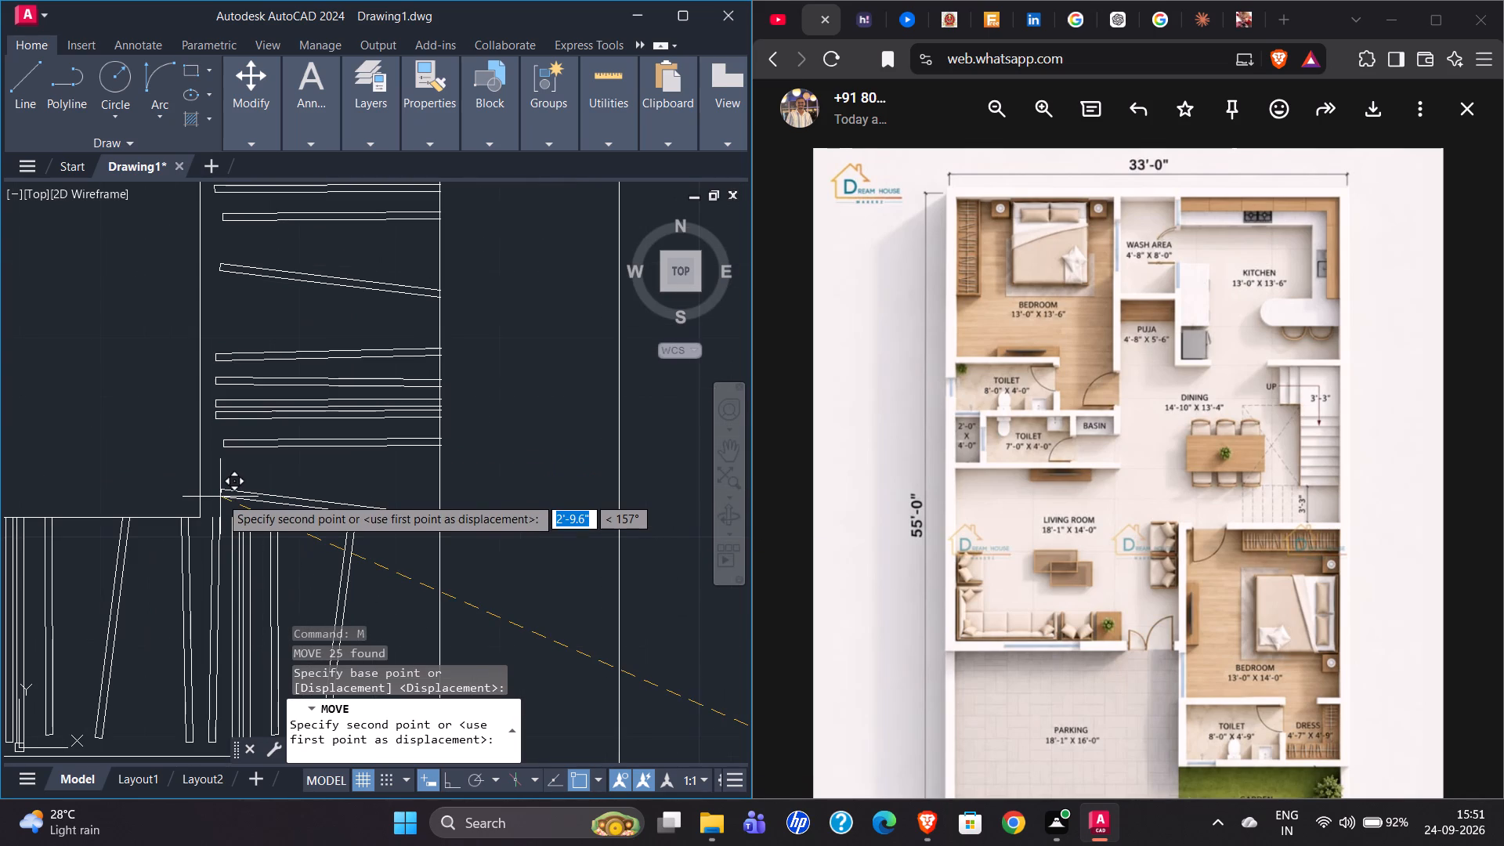
{"action": "left_click", "coordinate": [220, 499]}
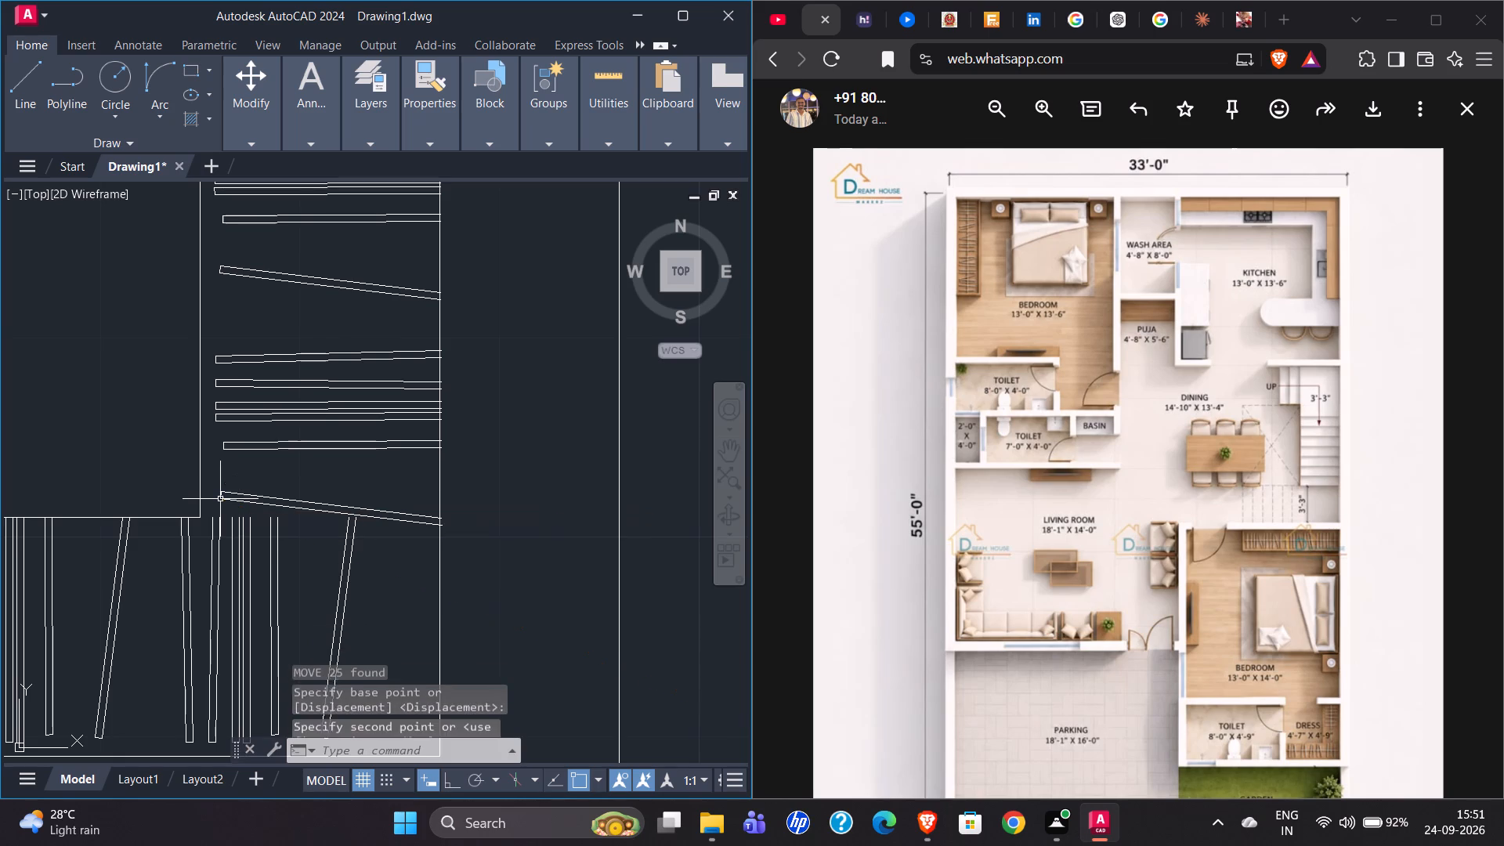
Move the topmost slanted hanger down about 2 inches so it sits inside the top end of the wardrobe's vertical leg.
{"action": "scroll", "coordinate": [227, 604], "scroll_direction": "down", "scroll_amount": 3}
{"action": "scroll", "coordinate": [248, 368], "scroll_direction": "up", "scroll_amount": 4}
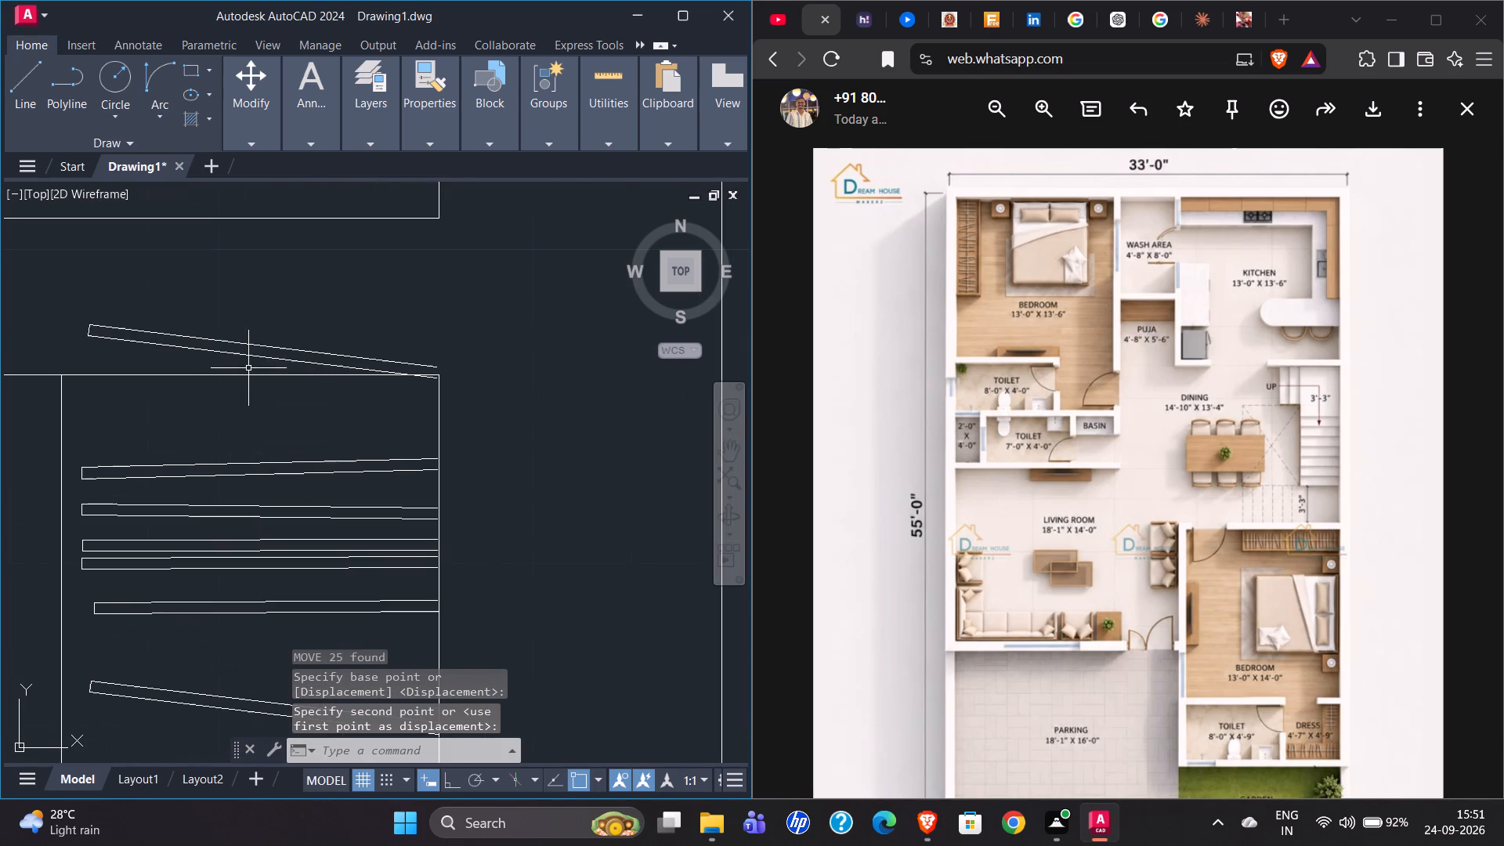
{"action": "left_click", "coordinate": [210, 347]}
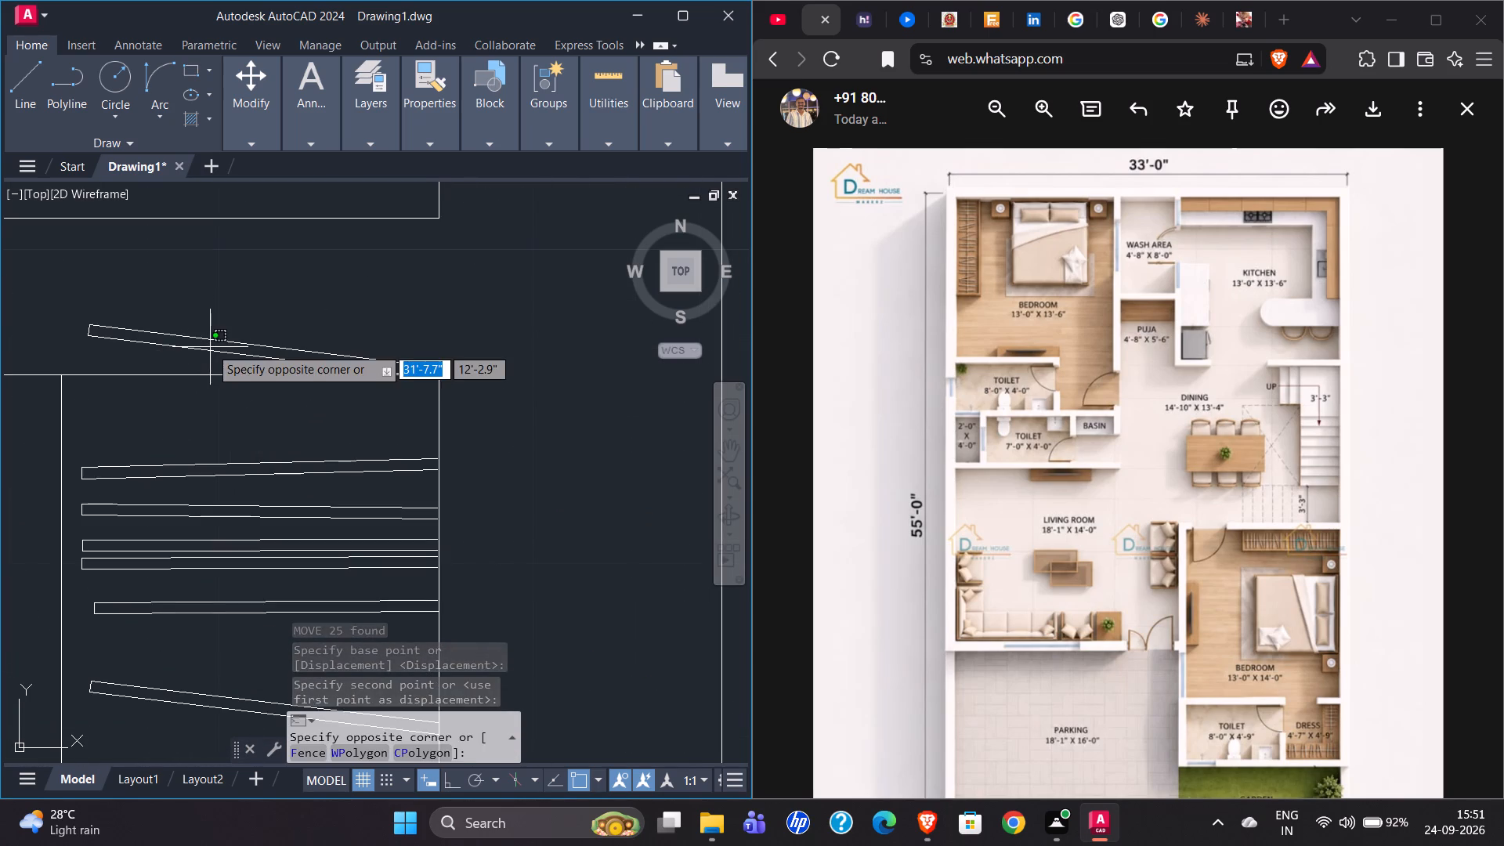
{"action": "left_click", "coordinate": [205, 357]}
{"action": "key", "text": "m"}
{"action": "key", "text": "Return"}
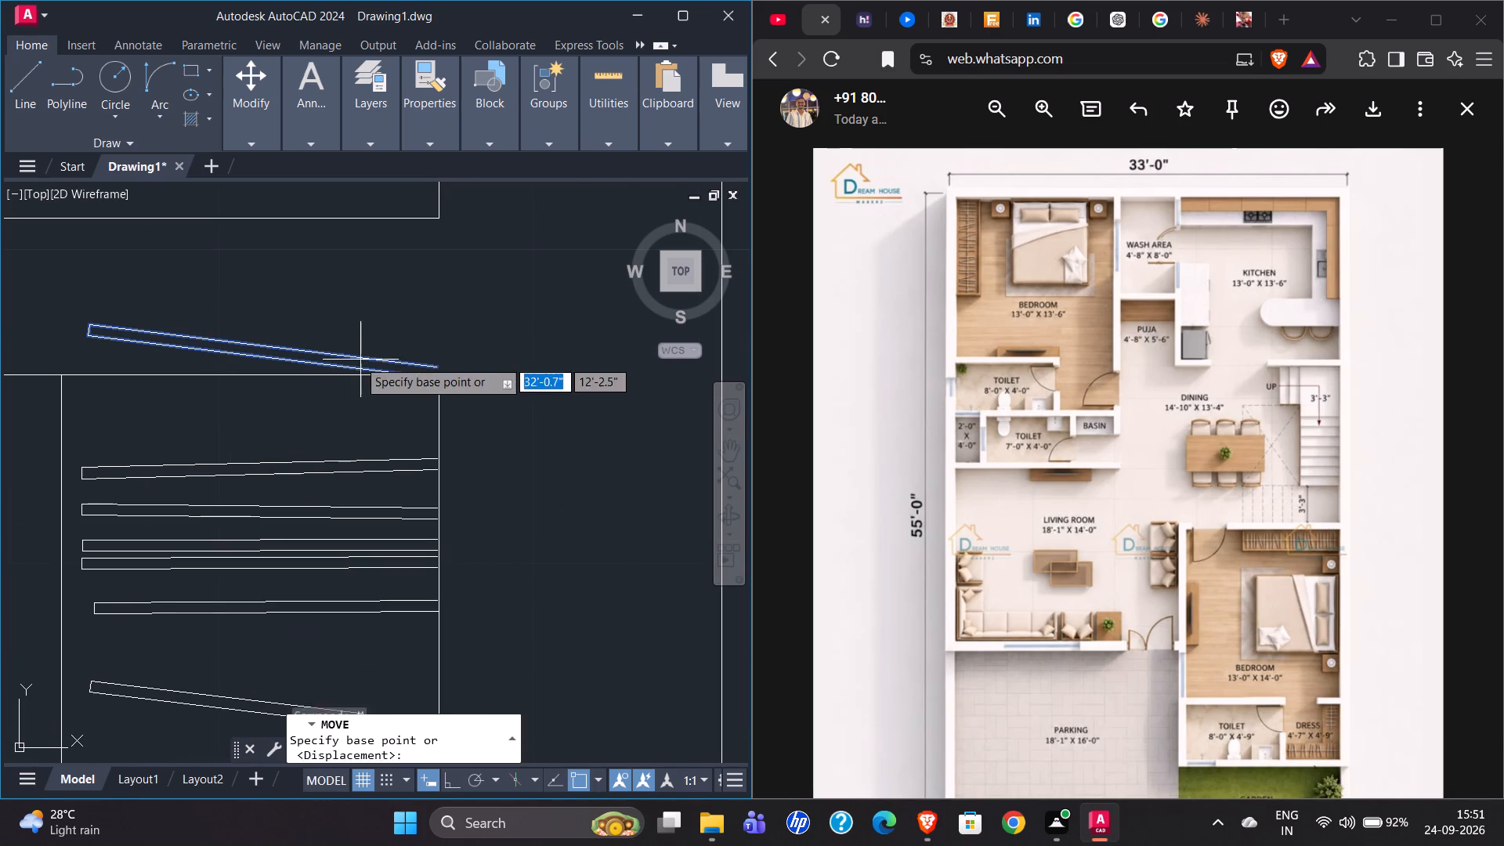
{"action": "left_click", "coordinate": [432, 383]}
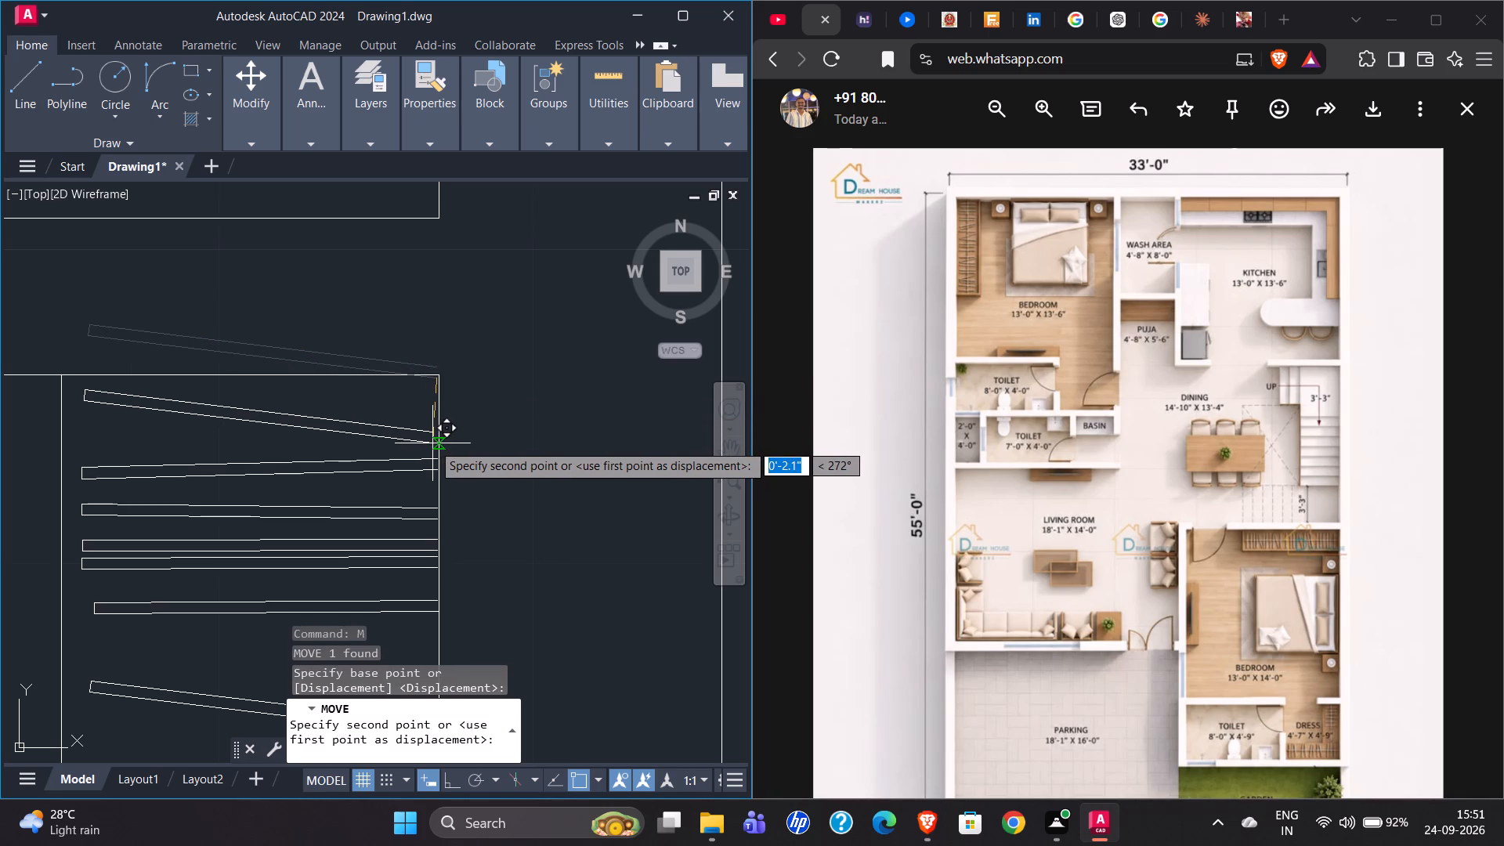
{"action": "left_click", "coordinate": [432, 443]}
Group the wardrobe and all its clothes lines along the upper wall of the lower bedroom.
{"action": "scroll", "coordinate": [342, 414], "scroll_direction": "down", "scroll_amount": 2}
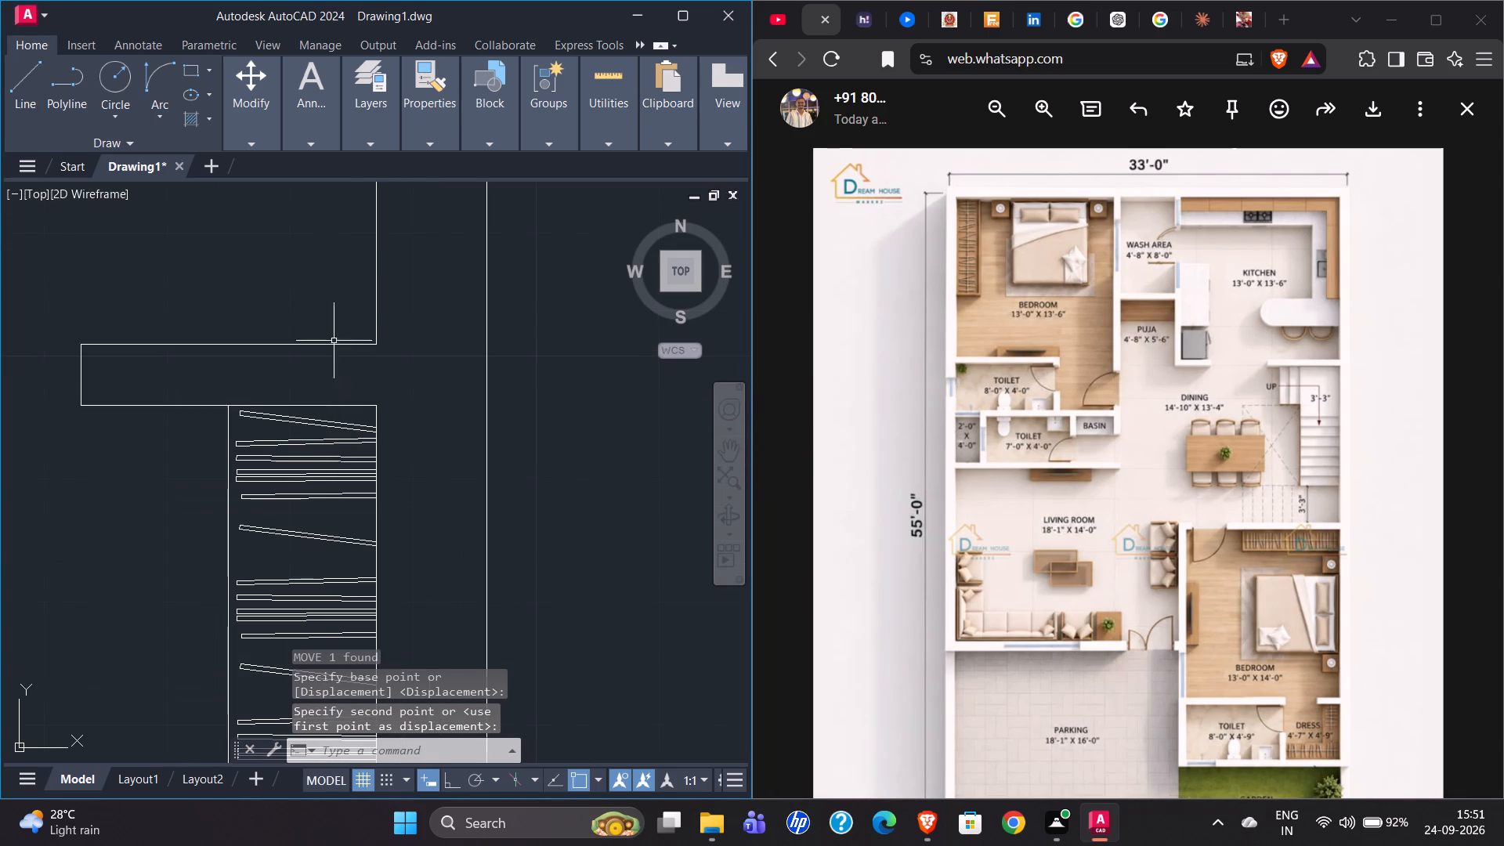
{"action": "scroll", "coordinate": [334, 341], "scroll_direction": "down", "scroll_amount": 4}
{"action": "scroll", "coordinate": [359, 486], "scroll_direction": "up", "scroll_amount": 3}
{"action": "scroll", "coordinate": [323, 486], "scroll_direction": "down", "scroll_amount": 3}
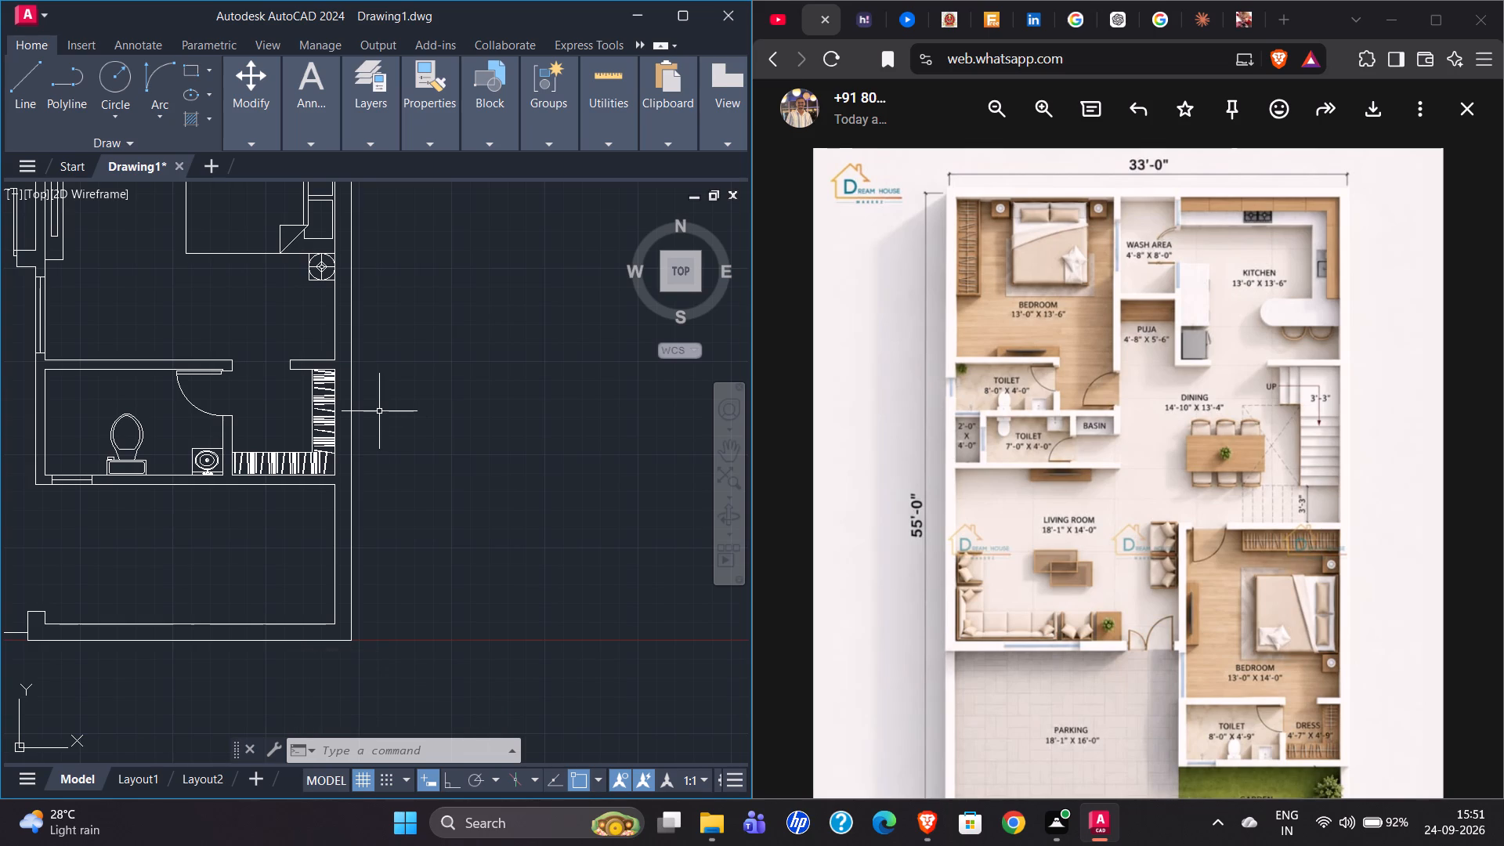
{"action": "scroll", "coordinate": [348, 449], "scroll_direction": "down", "scroll_amount": 2}
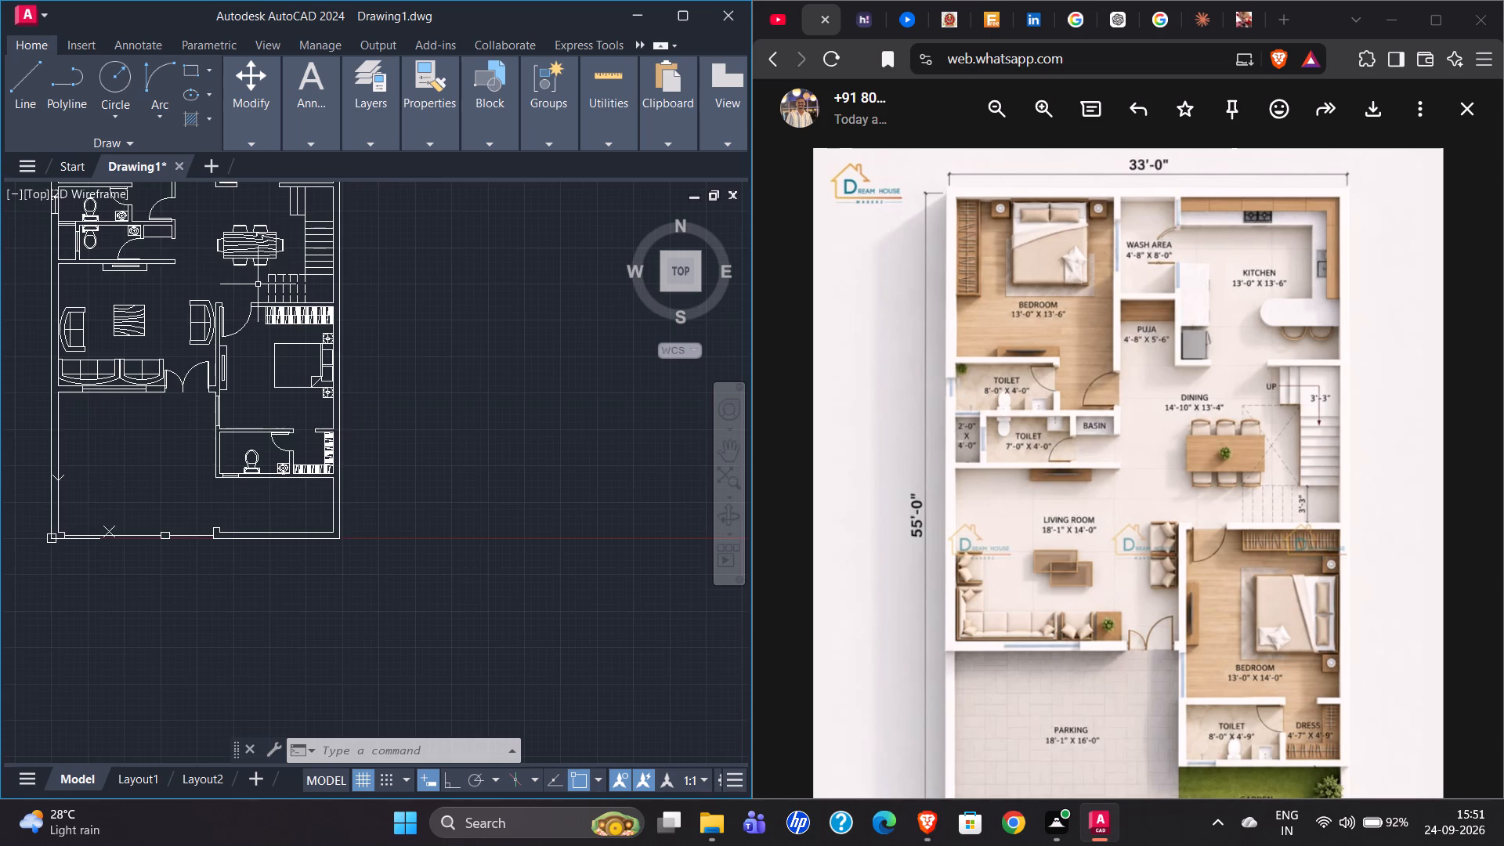
{"action": "scroll", "coordinate": [258, 284], "scroll_direction": "up", "scroll_amount": 3}
{"action": "left_click", "coordinate": [273, 368]}
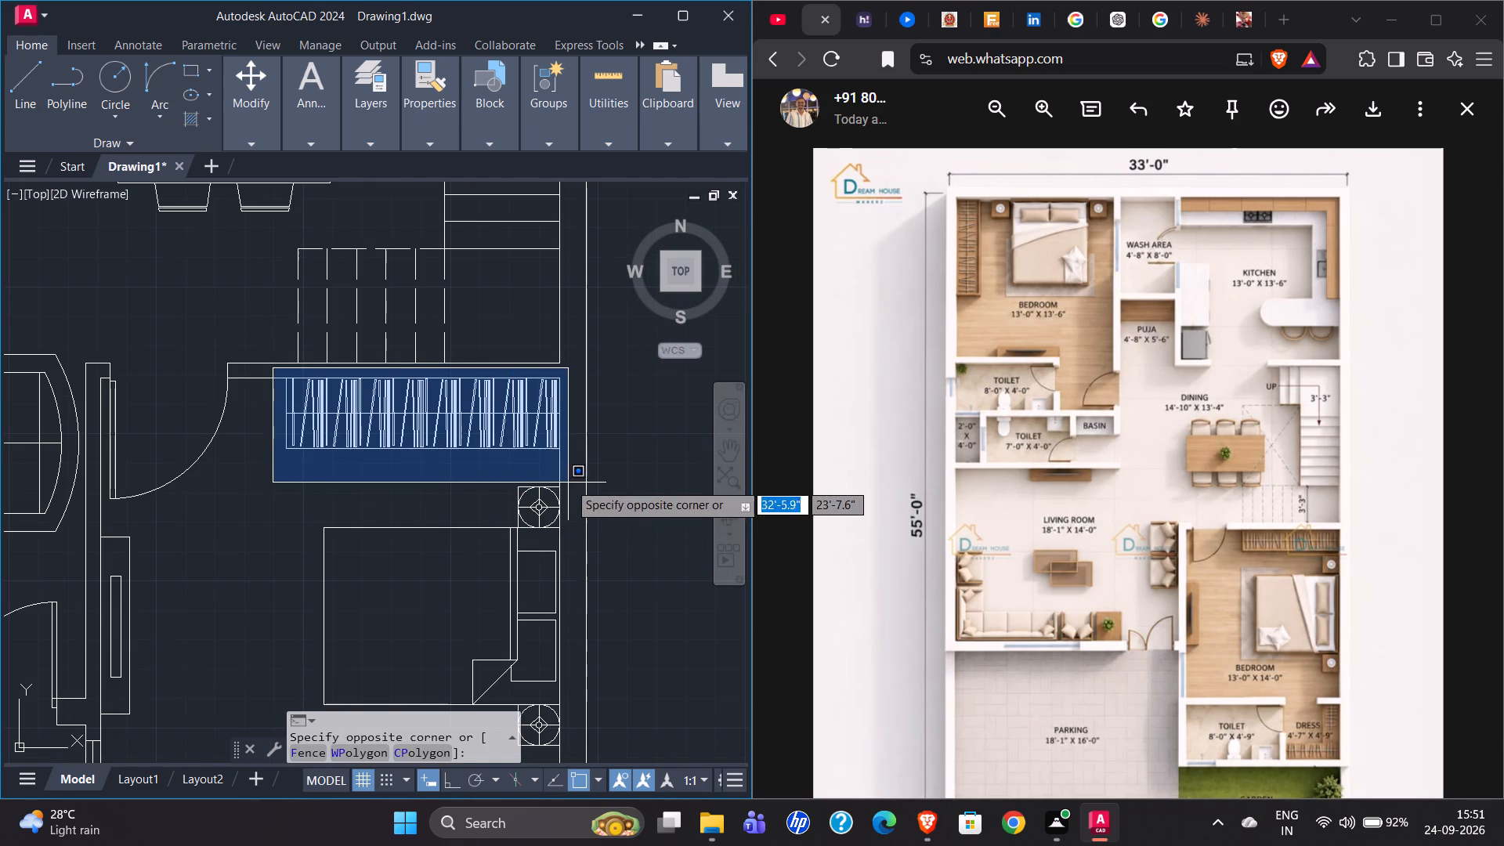
{"action": "left_click", "coordinate": [569, 483]}
{"action": "key", "text": "g"}
{"action": "key", "text": "Return"}
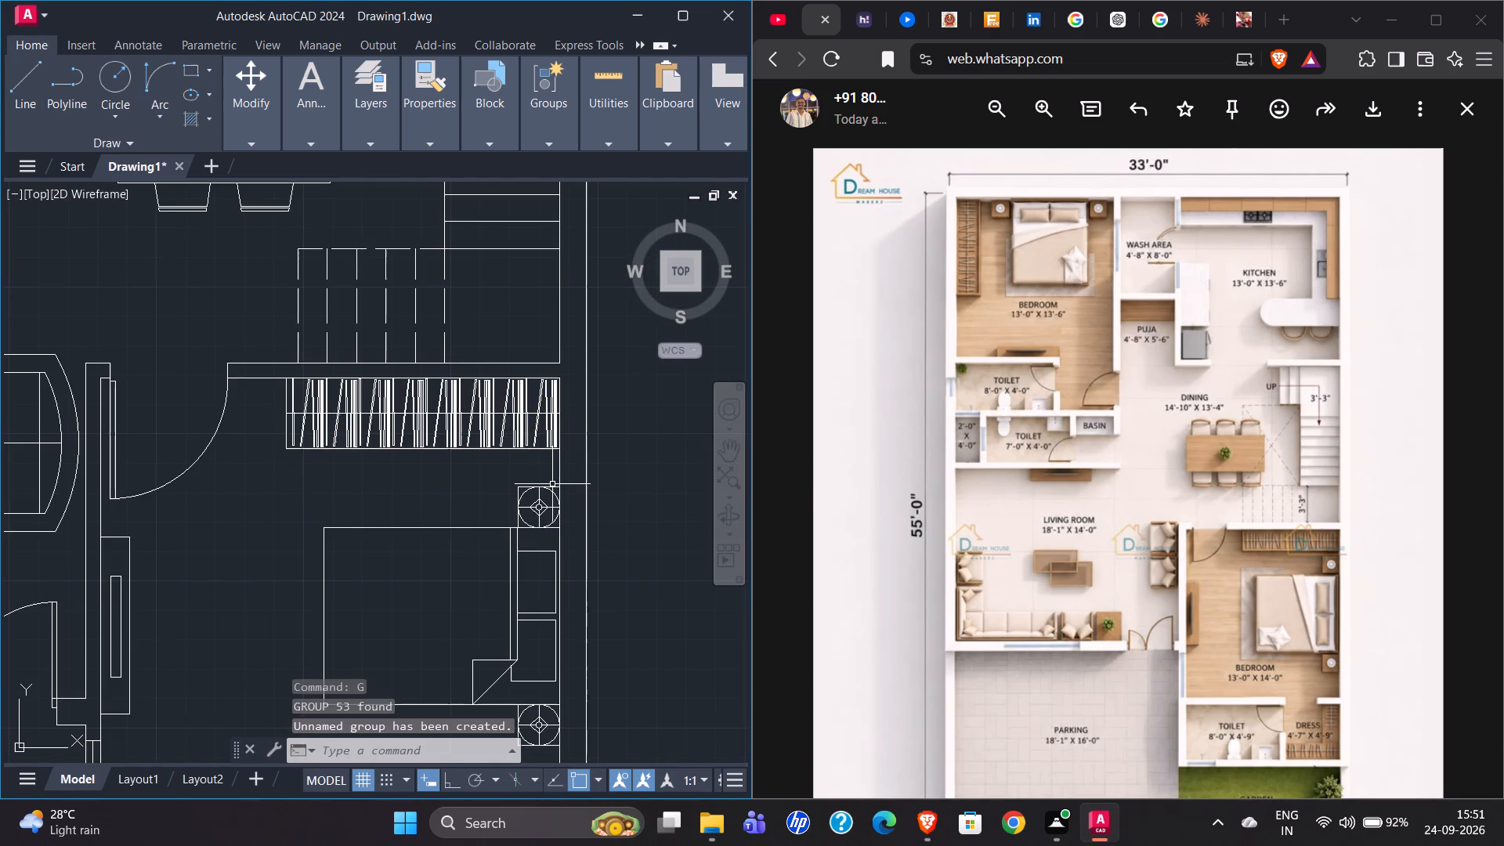
Group both legs of the dress room's L-shaped wardrobe together with all their clothes lines.
{"action": "scroll", "coordinate": [454, 428], "scroll_direction": "down", "scroll_amount": 3}
{"action": "scroll", "coordinate": [457, 566], "scroll_direction": "up", "scroll_amount": 3}
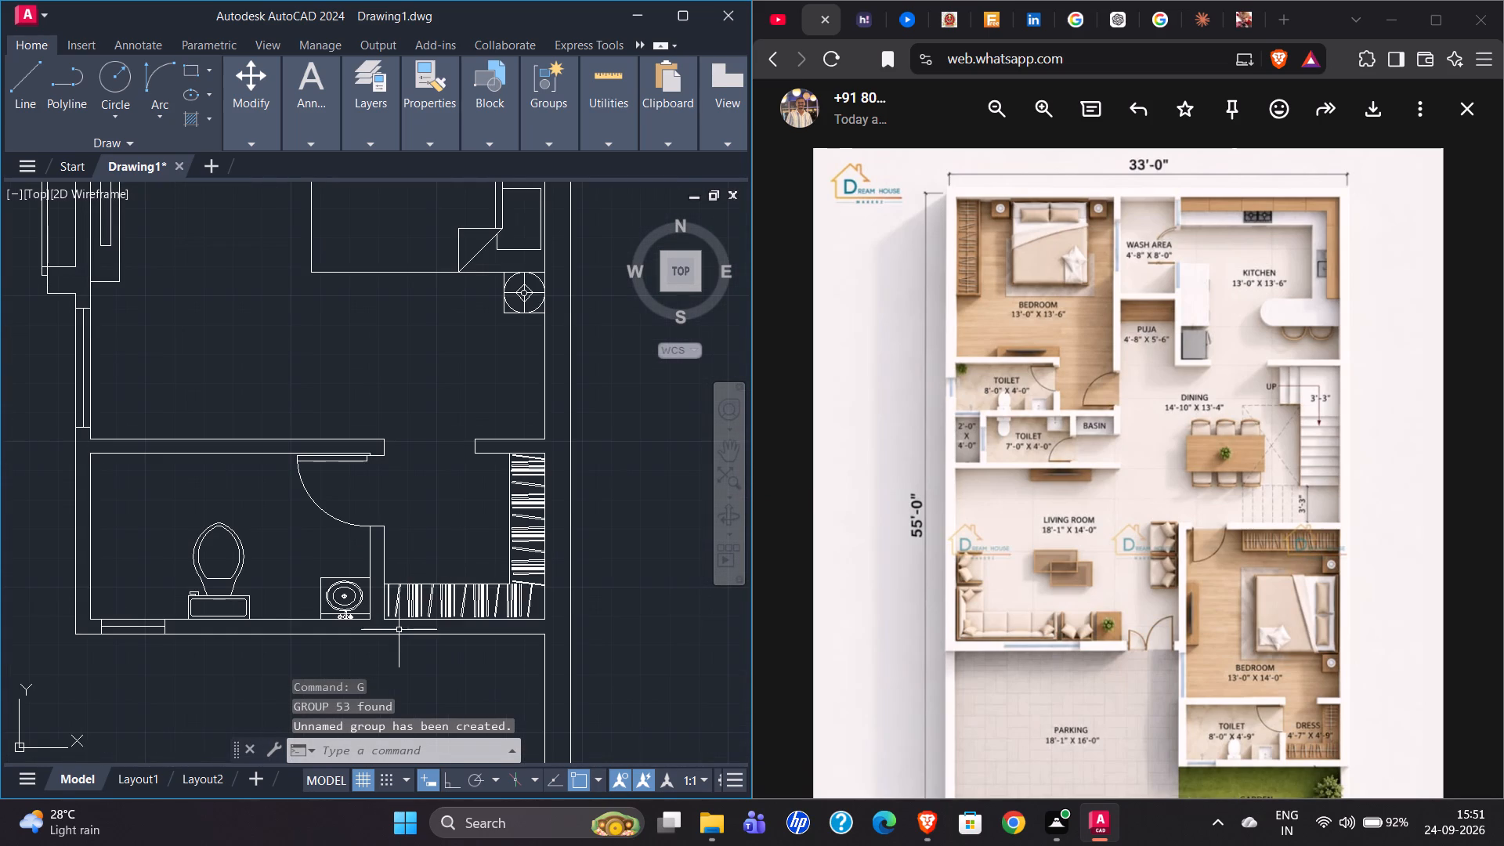
{"action": "scroll", "coordinate": [398, 631], "scroll_direction": "up", "scroll_amount": 2}
{"action": "left_click", "coordinate": [353, 499]}
{"action": "scroll", "coordinate": [371, 573], "scroll_direction": "down", "scroll_amount": 2}
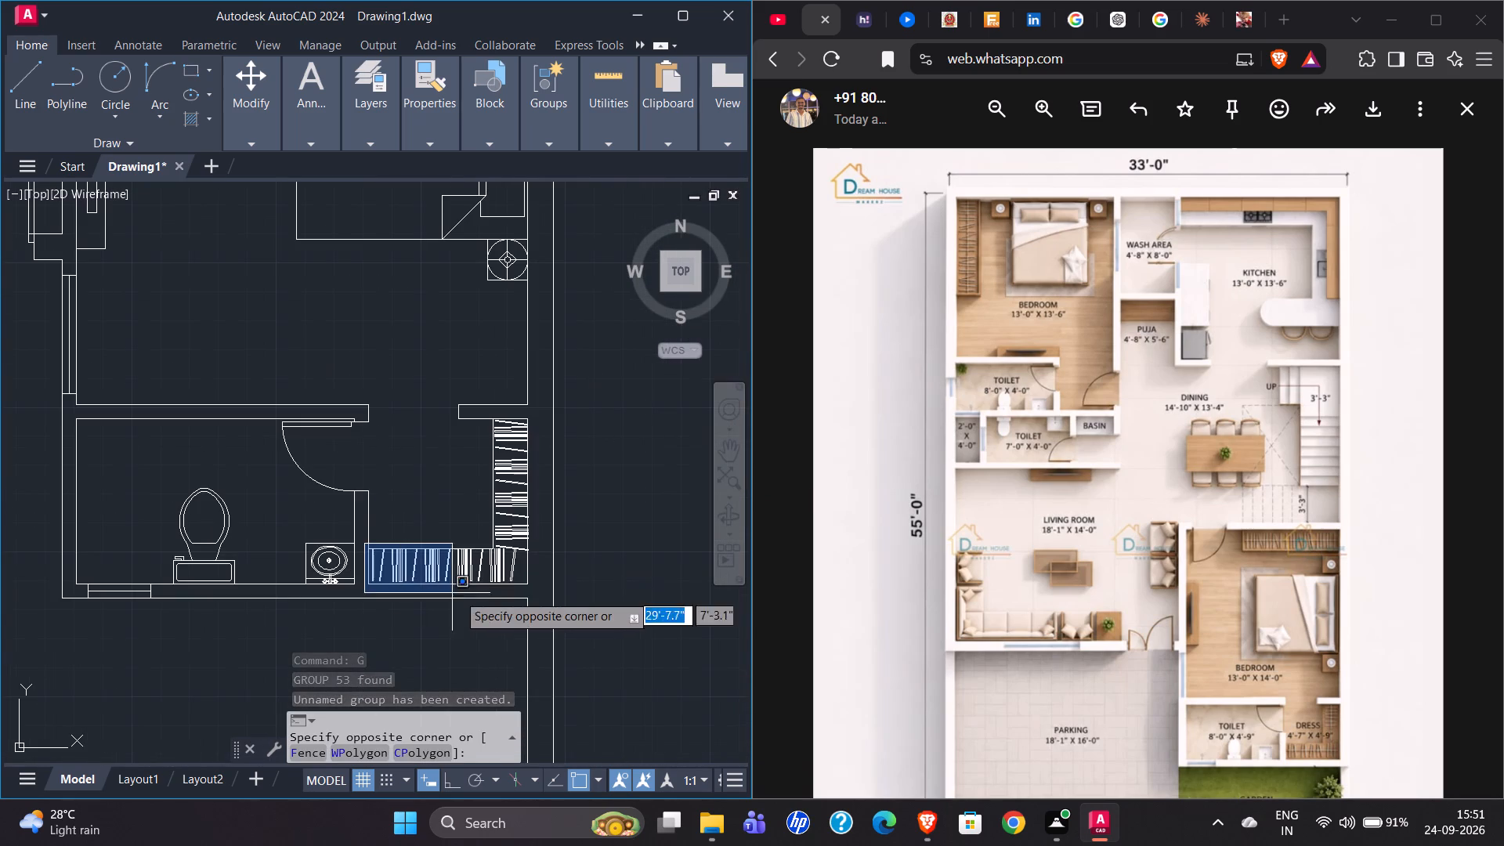
{"action": "left_click", "coordinate": [542, 597]}
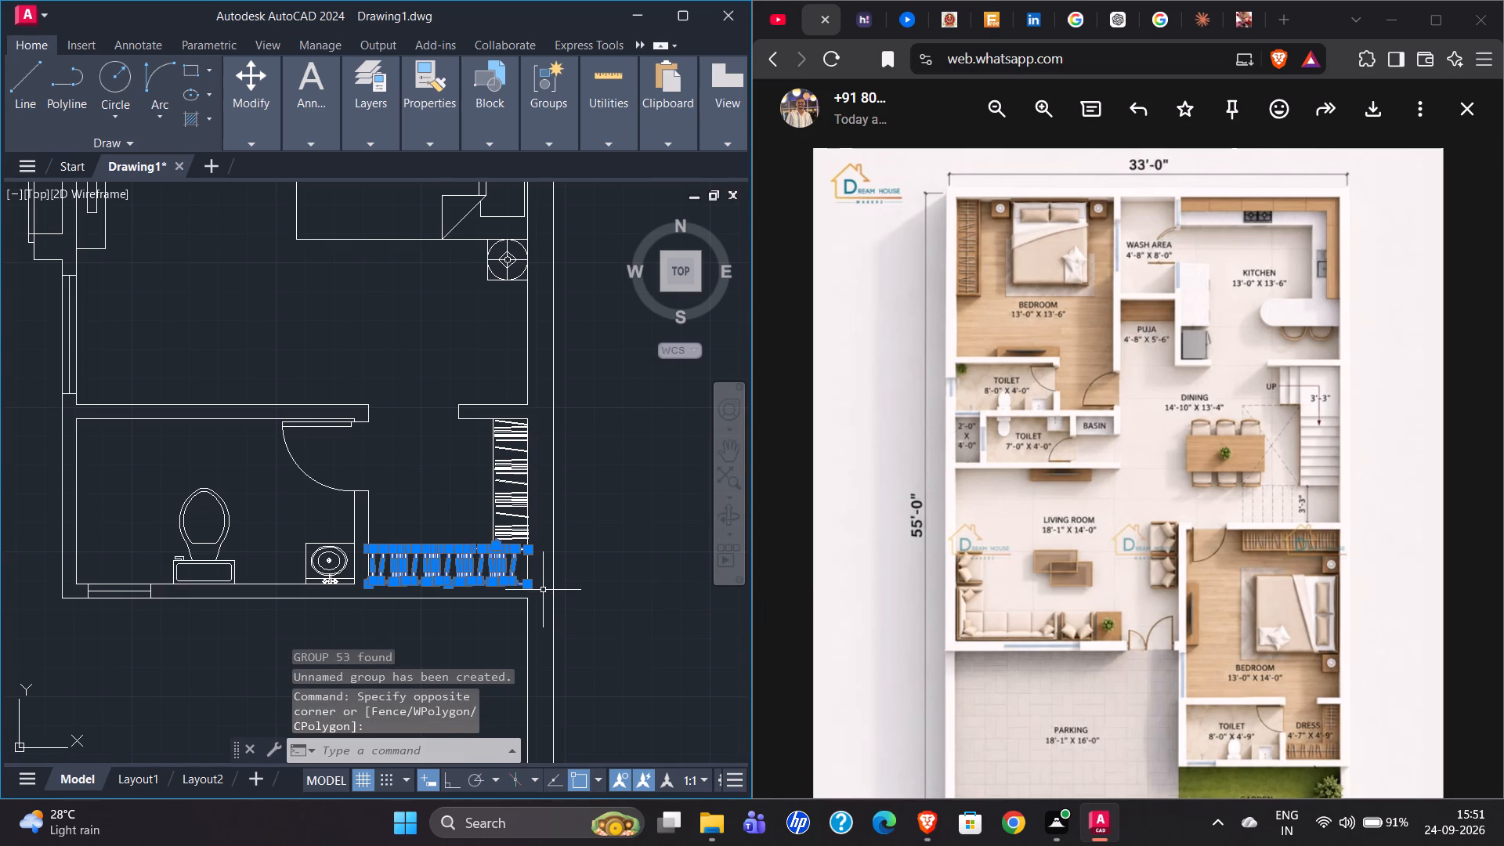
{"action": "left_click", "coordinate": [476, 408]}
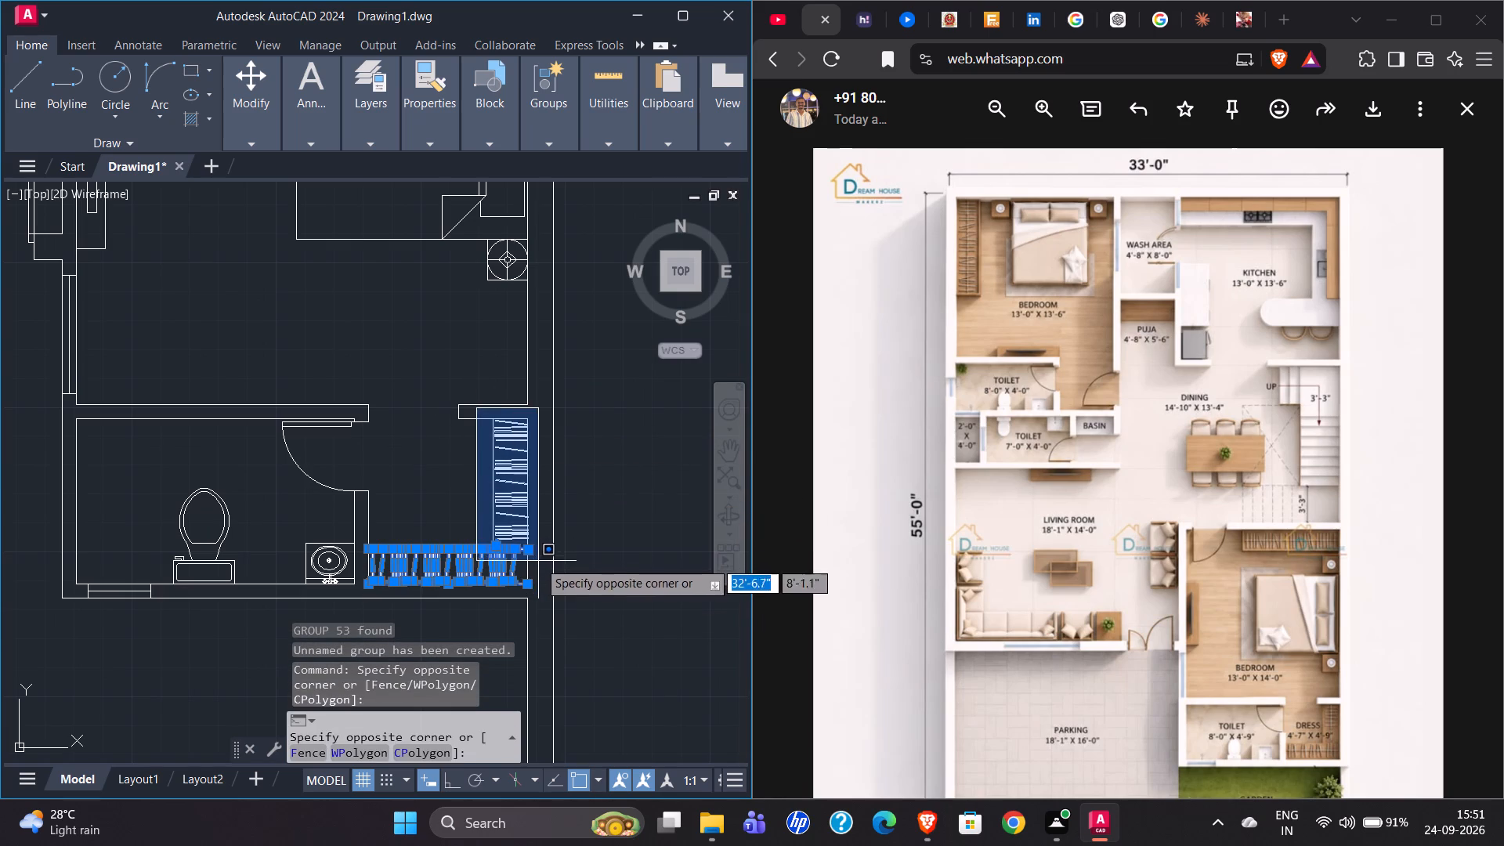
{"action": "left_click", "coordinate": [538, 561]}
{"action": "key", "text": "g"}
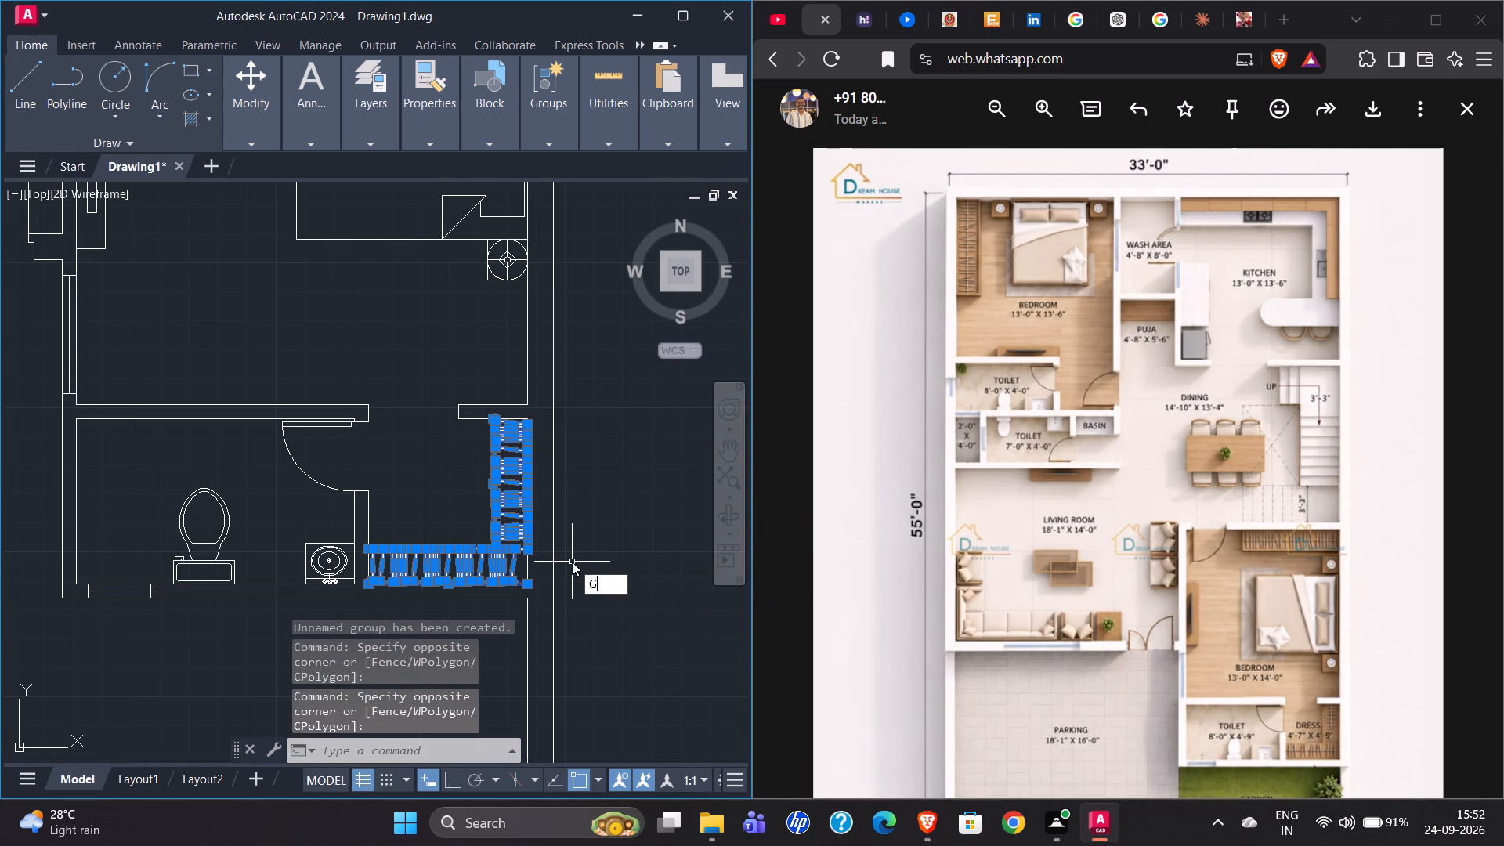
{"action": "key", "text": "Return"}
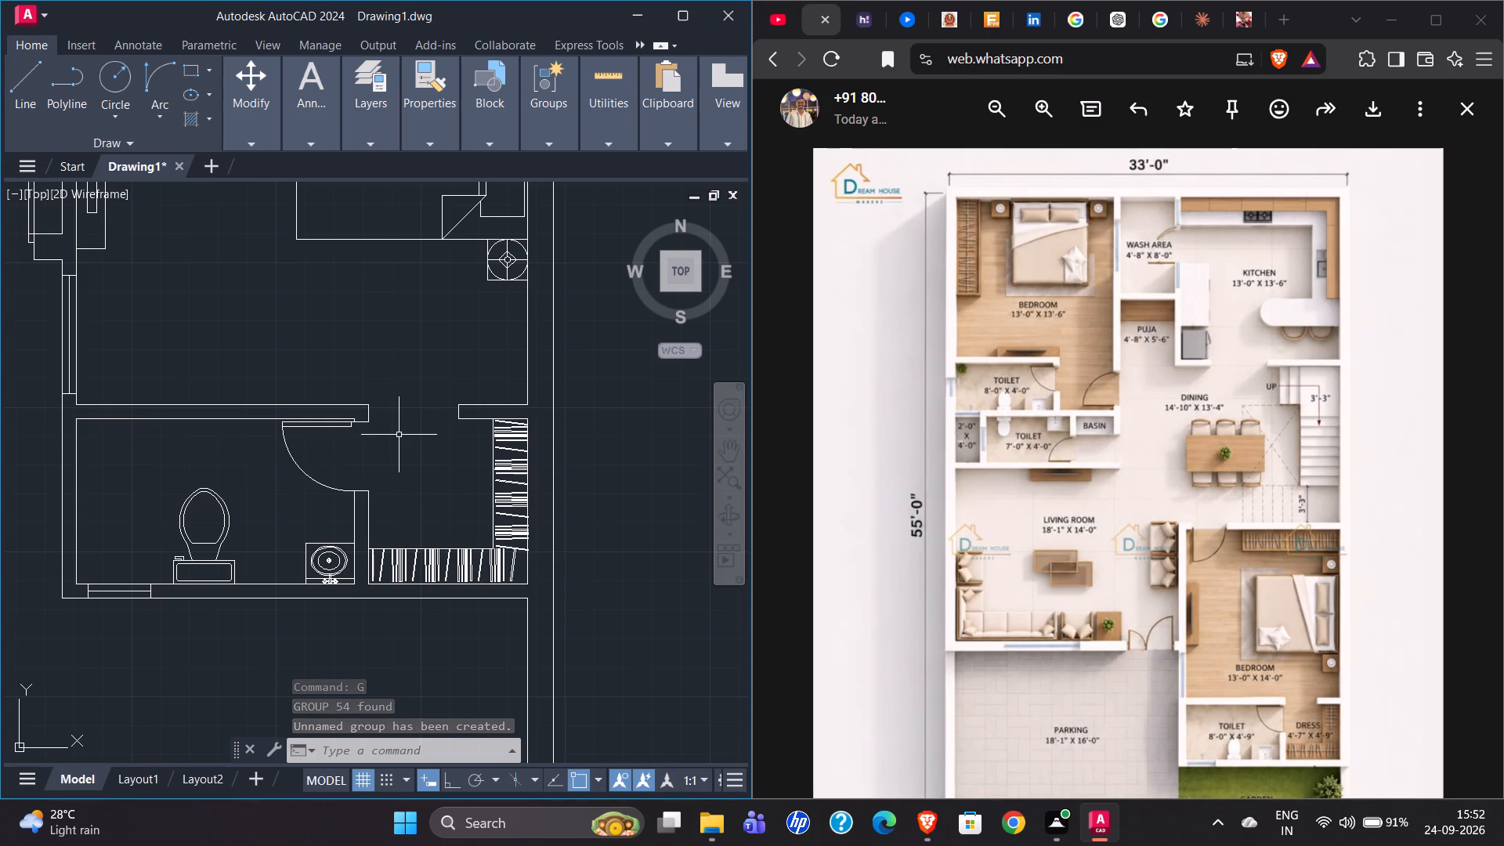
Move the leafy plant from the furniture blocks above the house into the garden's upper-right corner, below the dress room.
{"action": "scroll", "coordinate": [380, 435], "scroll_direction": "down", "scroll_amount": 3}
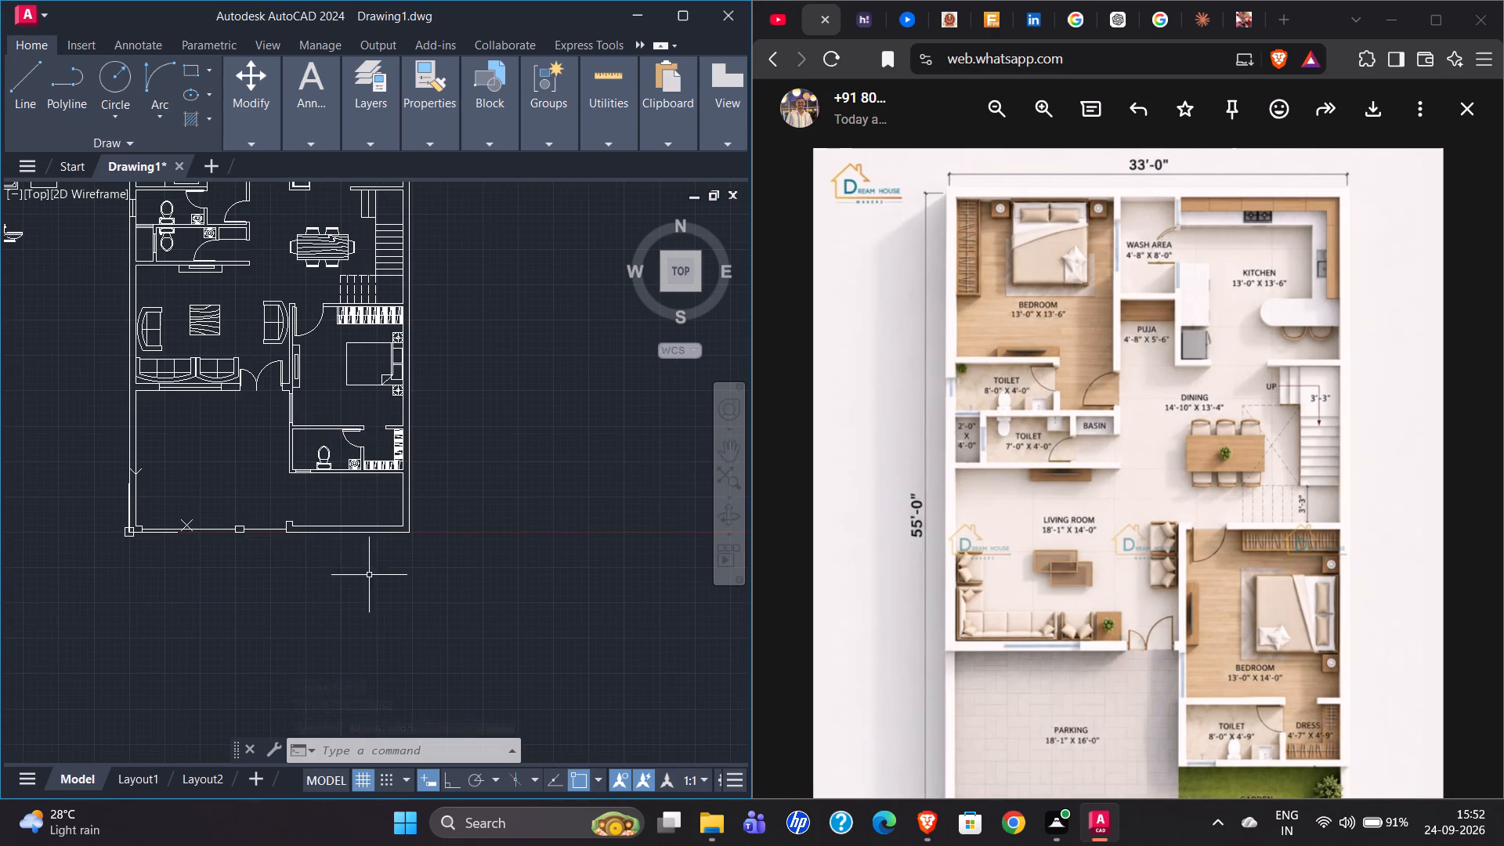
{"action": "scroll", "coordinate": [290, 510], "scroll_direction": "up", "scroll_amount": 2}
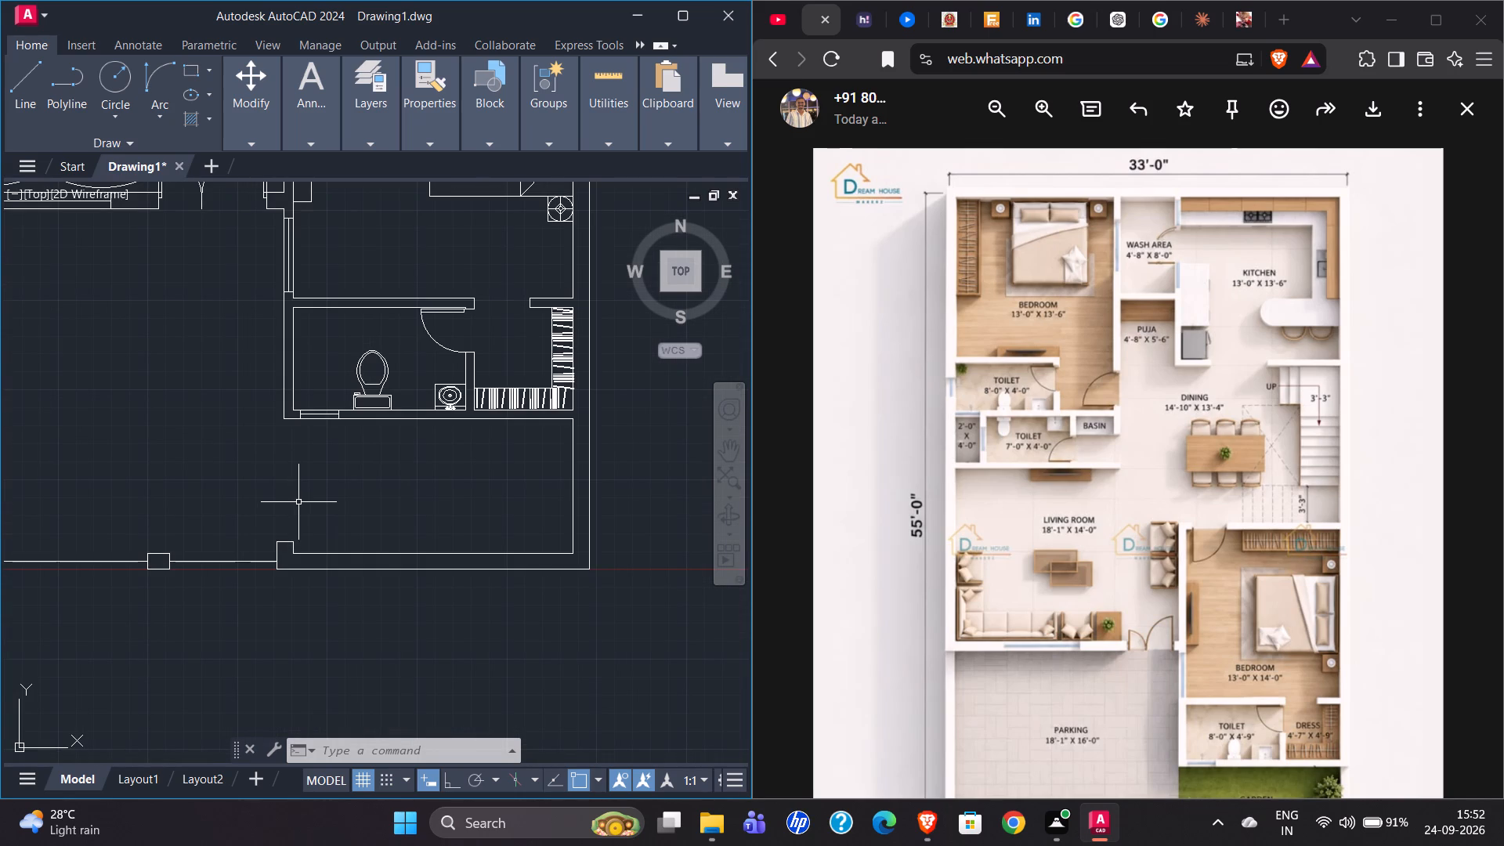
{"action": "scroll", "coordinate": [348, 496], "scroll_direction": "down", "scroll_amount": 4}
{"action": "scroll", "coordinate": [202, 389], "scroll_direction": "up", "scroll_amount": 2}
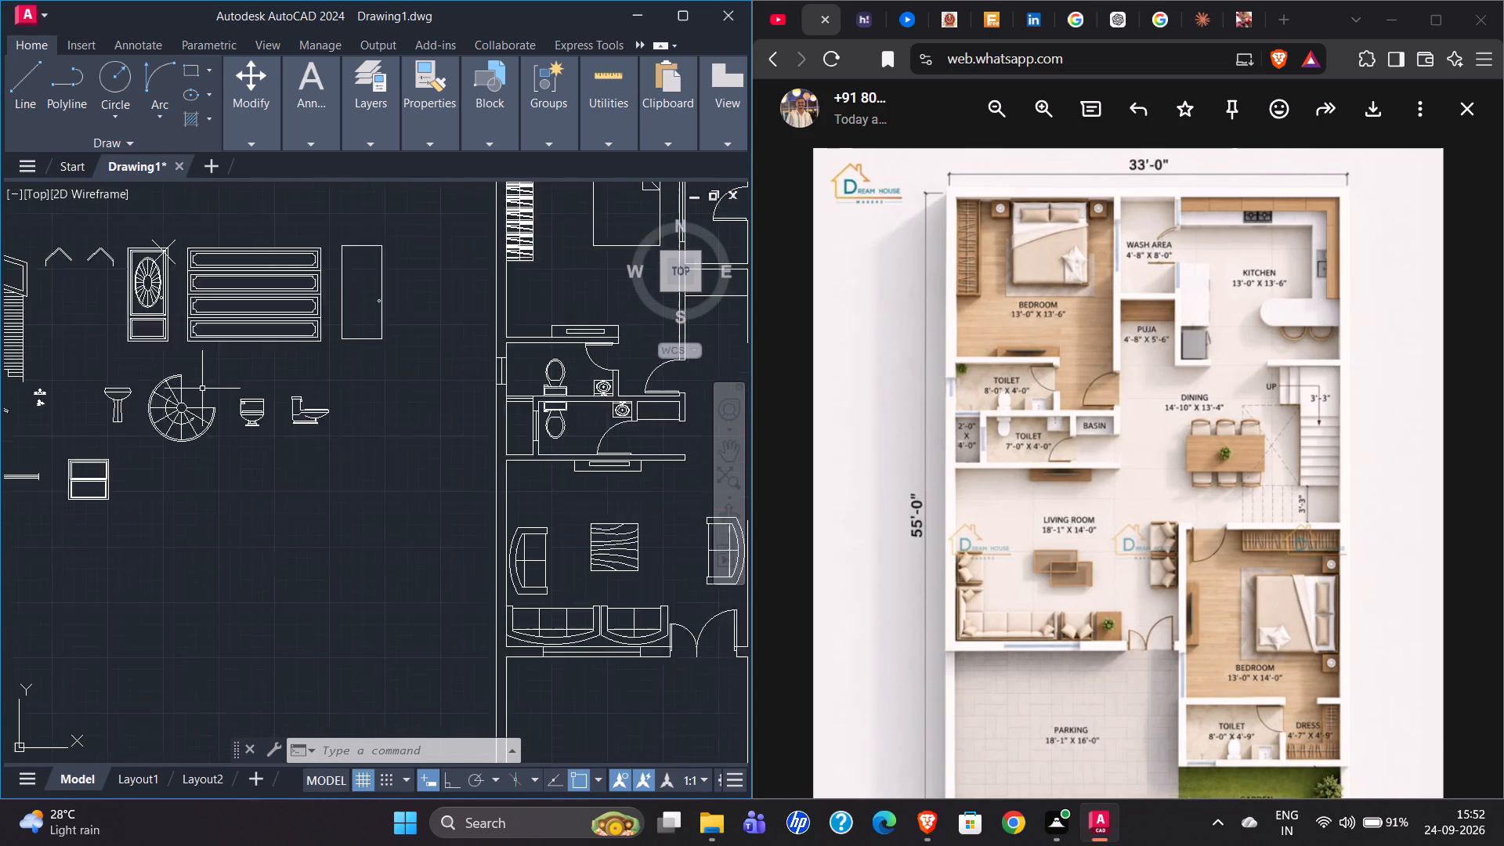
{"action": "scroll", "coordinate": [202, 389], "scroll_direction": "up", "scroll_amount": 2}
{"action": "scroll", "coordinate": [219, 526], "scroll_direction": "down", "scroll_amount": 2}
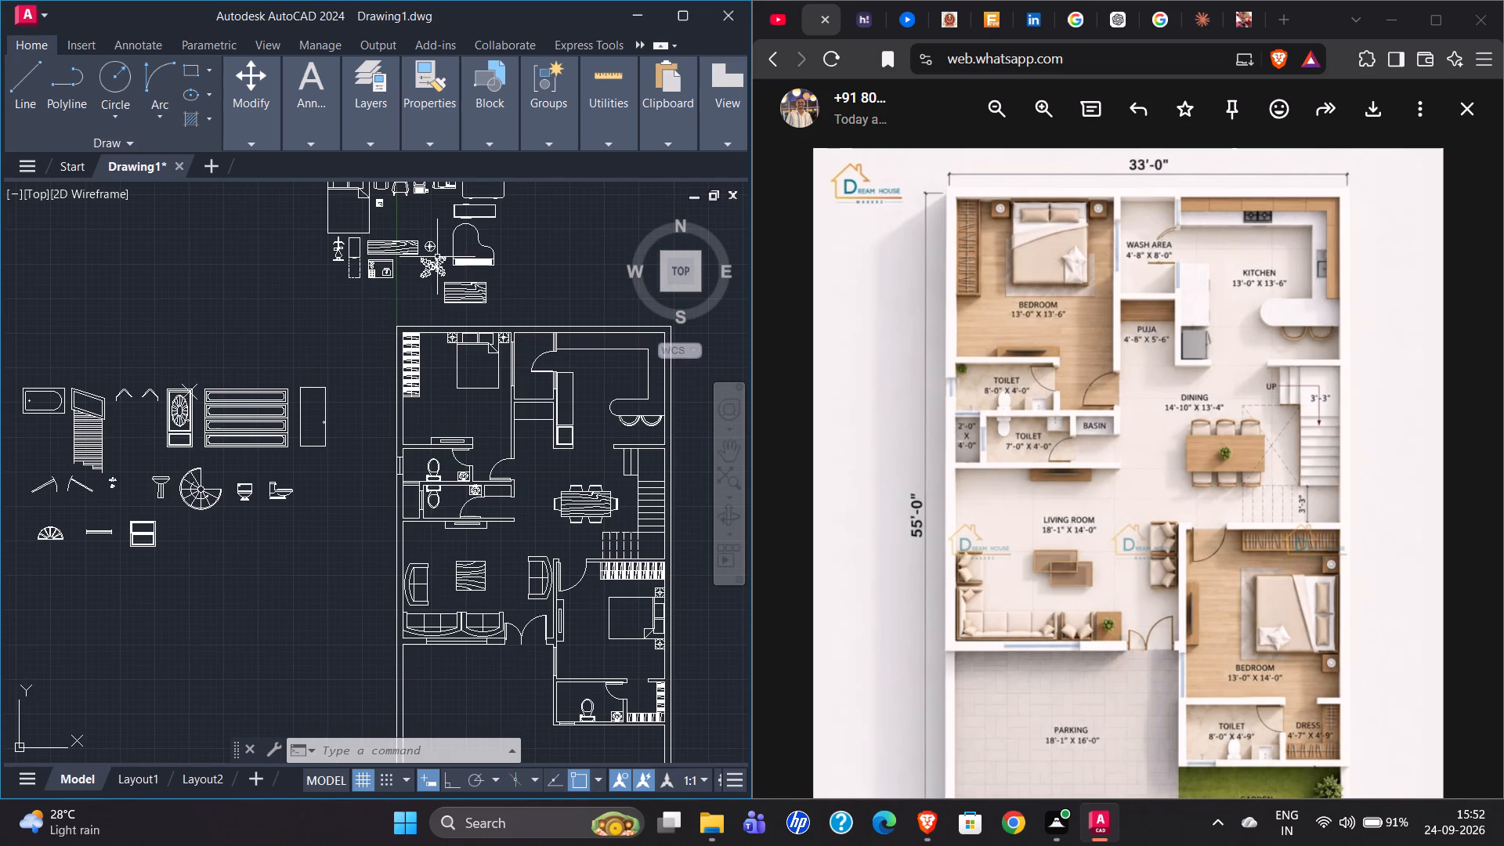
{"action": "left_click", "coordinate": [439, 269]}
{"action": "scroll", "coordinate": [309, 386], "scroll_direction": "down", "scroll_amount": 1}
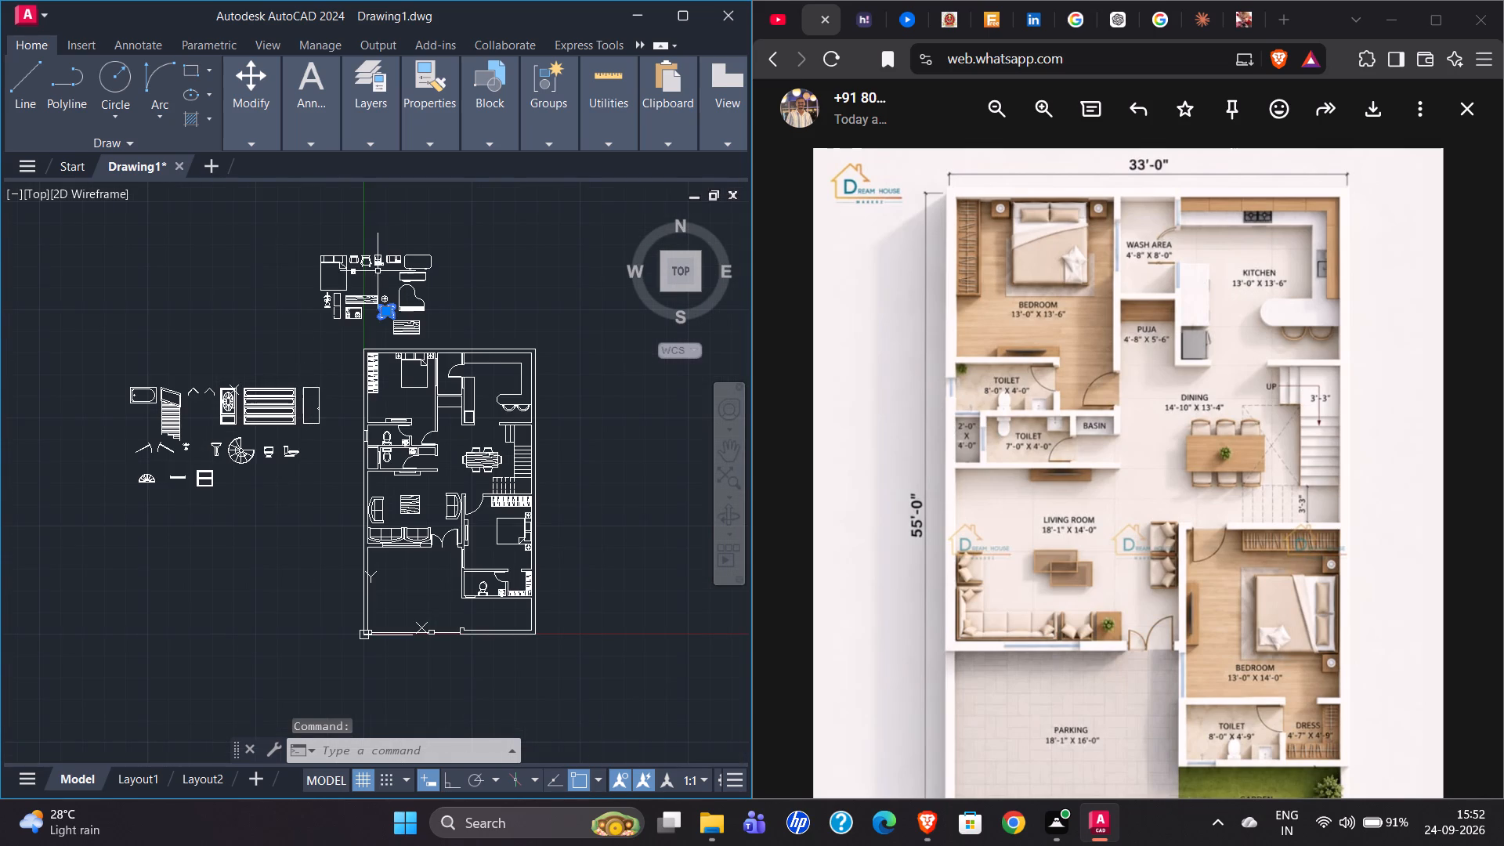
{"action": "scroll", "coordinate": [379, 256], "scroll_direction": "up", "scroll_amount": 3}
{"action": "scroll", "coordinate": [168, 381], "scroll_direction": "down", "scroll_amount": 1}
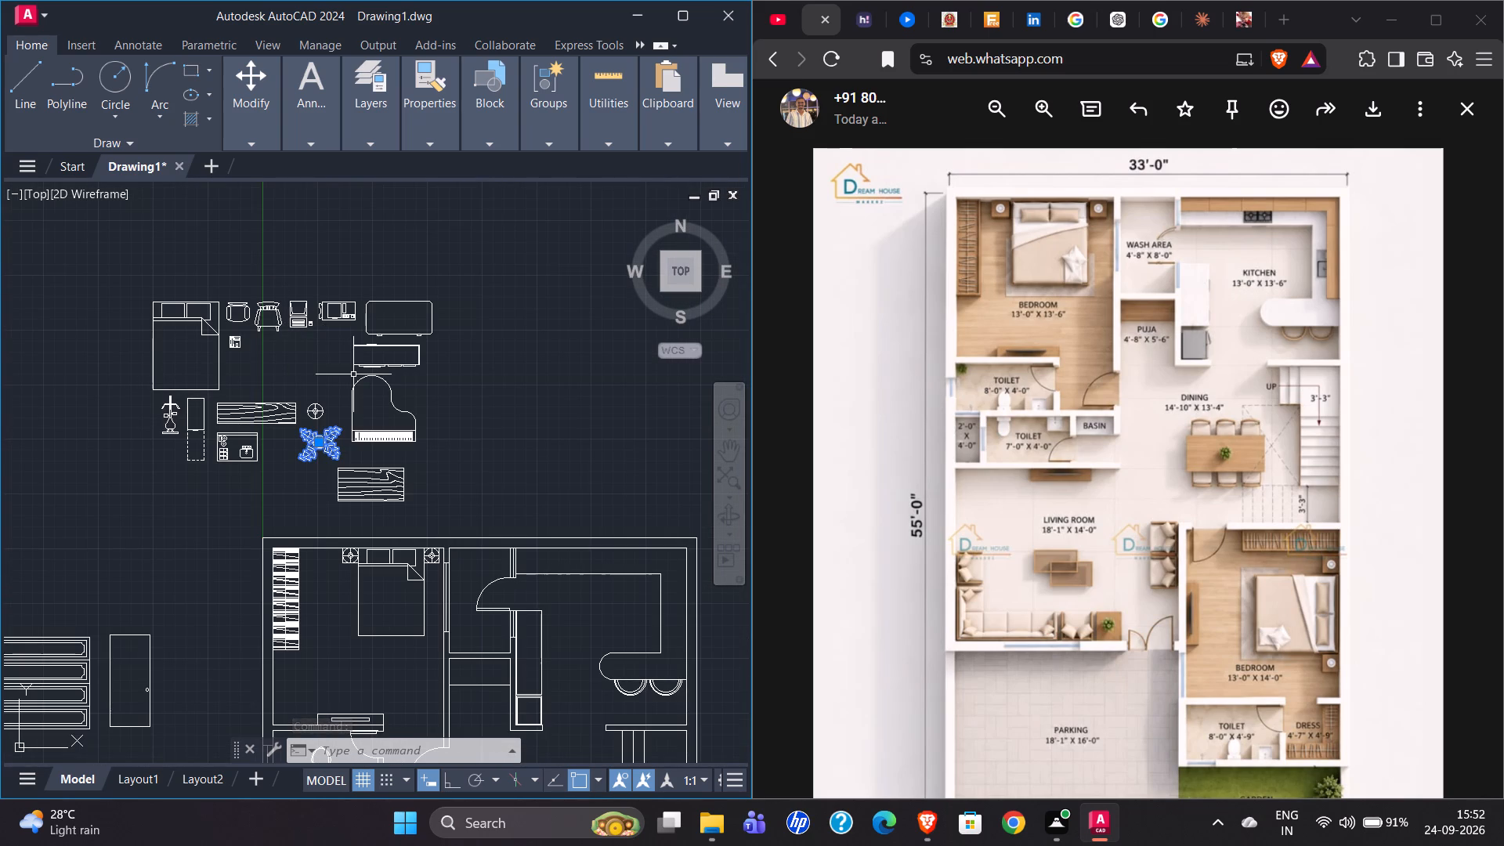
{"action": "key", "text": "m"}
{"action": "key", "text": "Return"}
{"action": "scroll", "coordinate": [313, 450], "scroll_direction": "up", "scroll_amount": 3}
{"action": "left_click", "coordinate": [327, 416]}
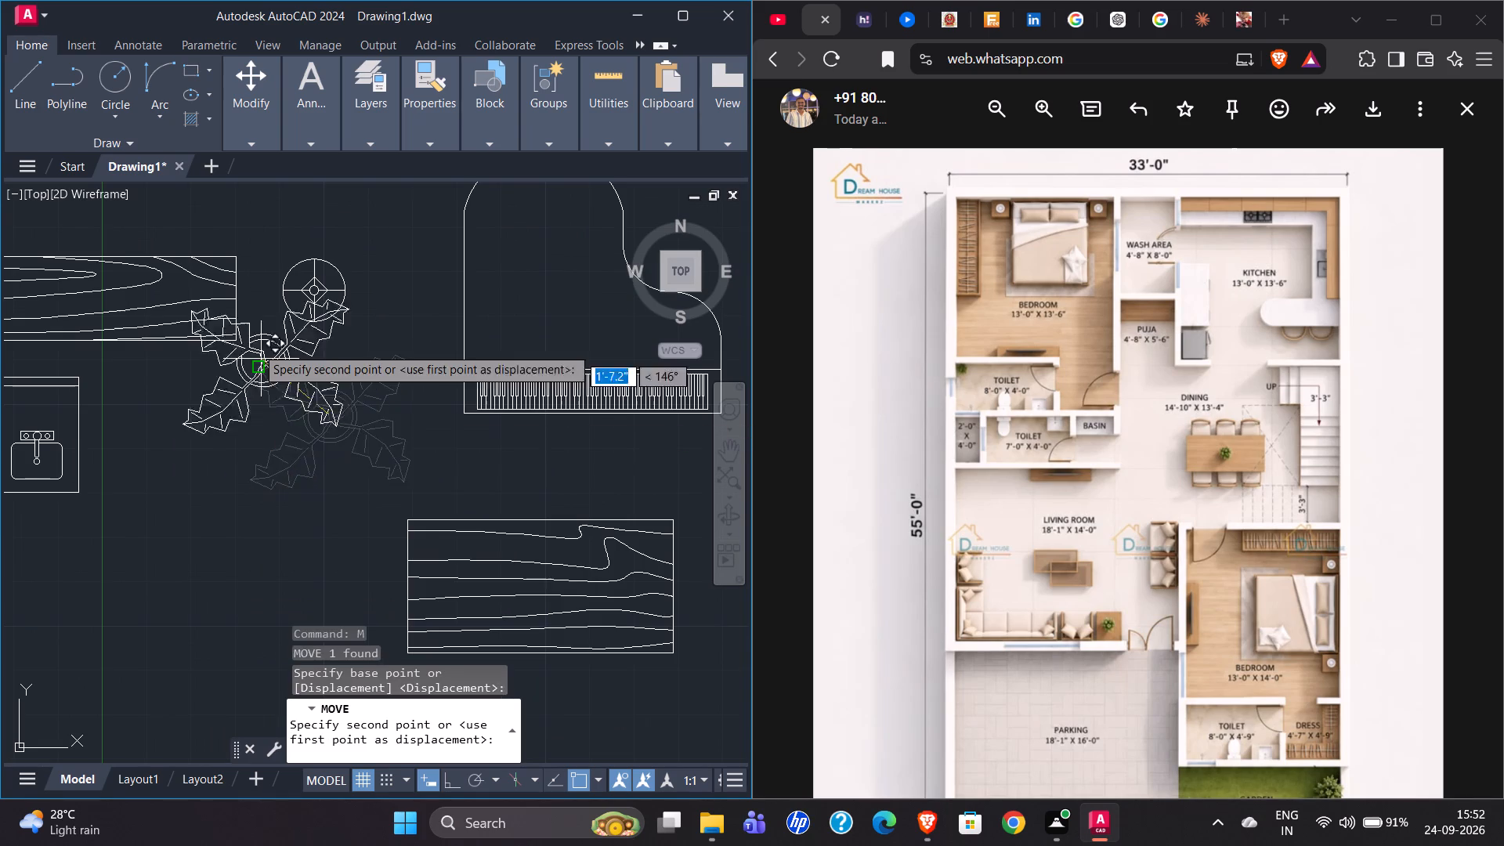
{"action": "scroll", "coordinate": [251, 326], "scroll_direction": "down", "scroll_amount": 5}
{"action": "scroll", "coordinate": [381, 389], "scroll_direction": "down", "scroll_amount": 1}
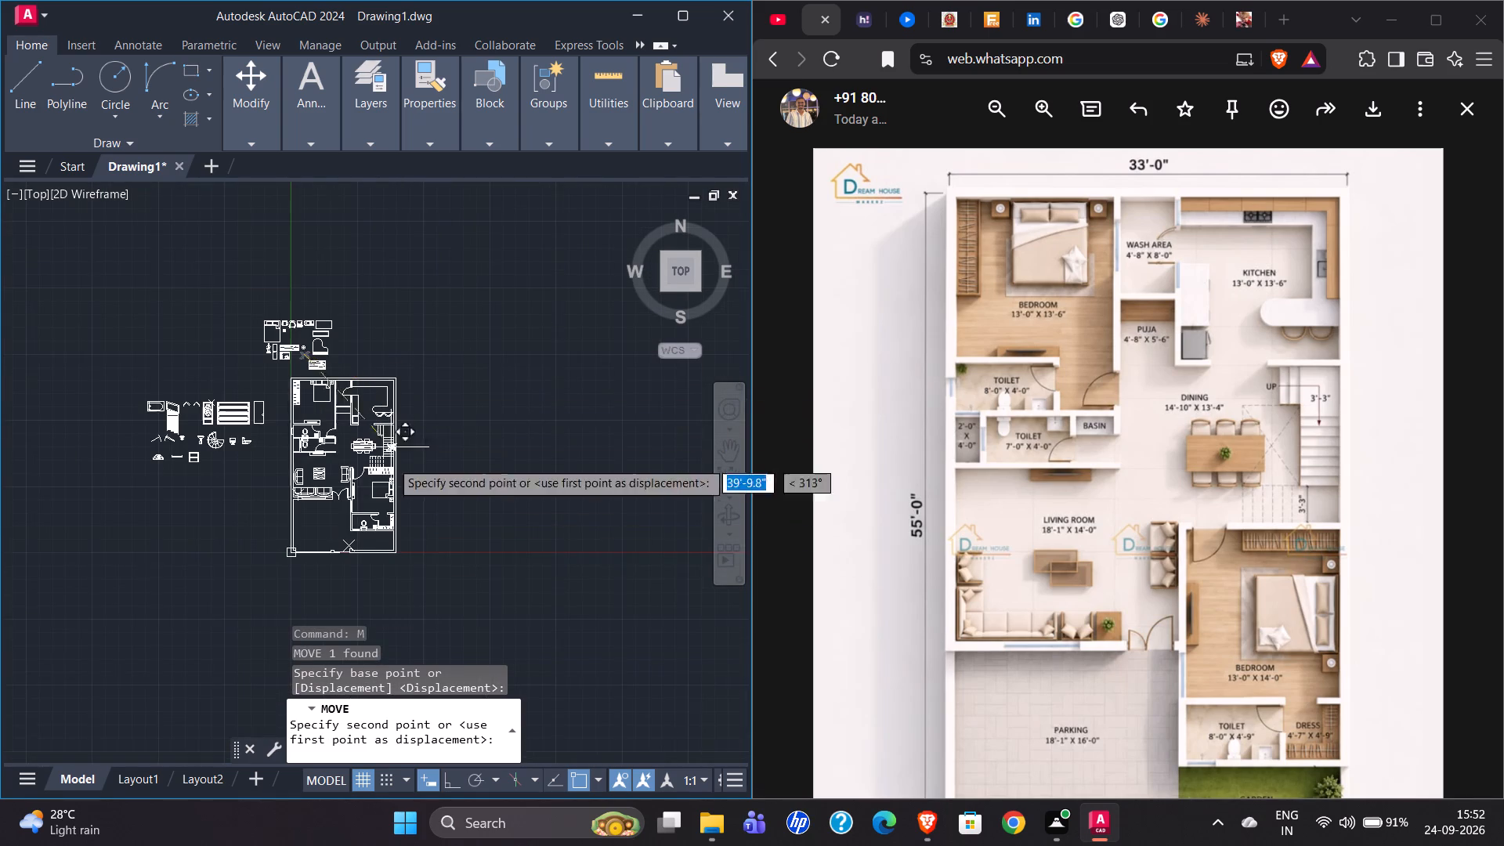
{"action": "scroll", "coordinate": [374, 561], "scroll_direction": "up", "scroll_amount": 5}
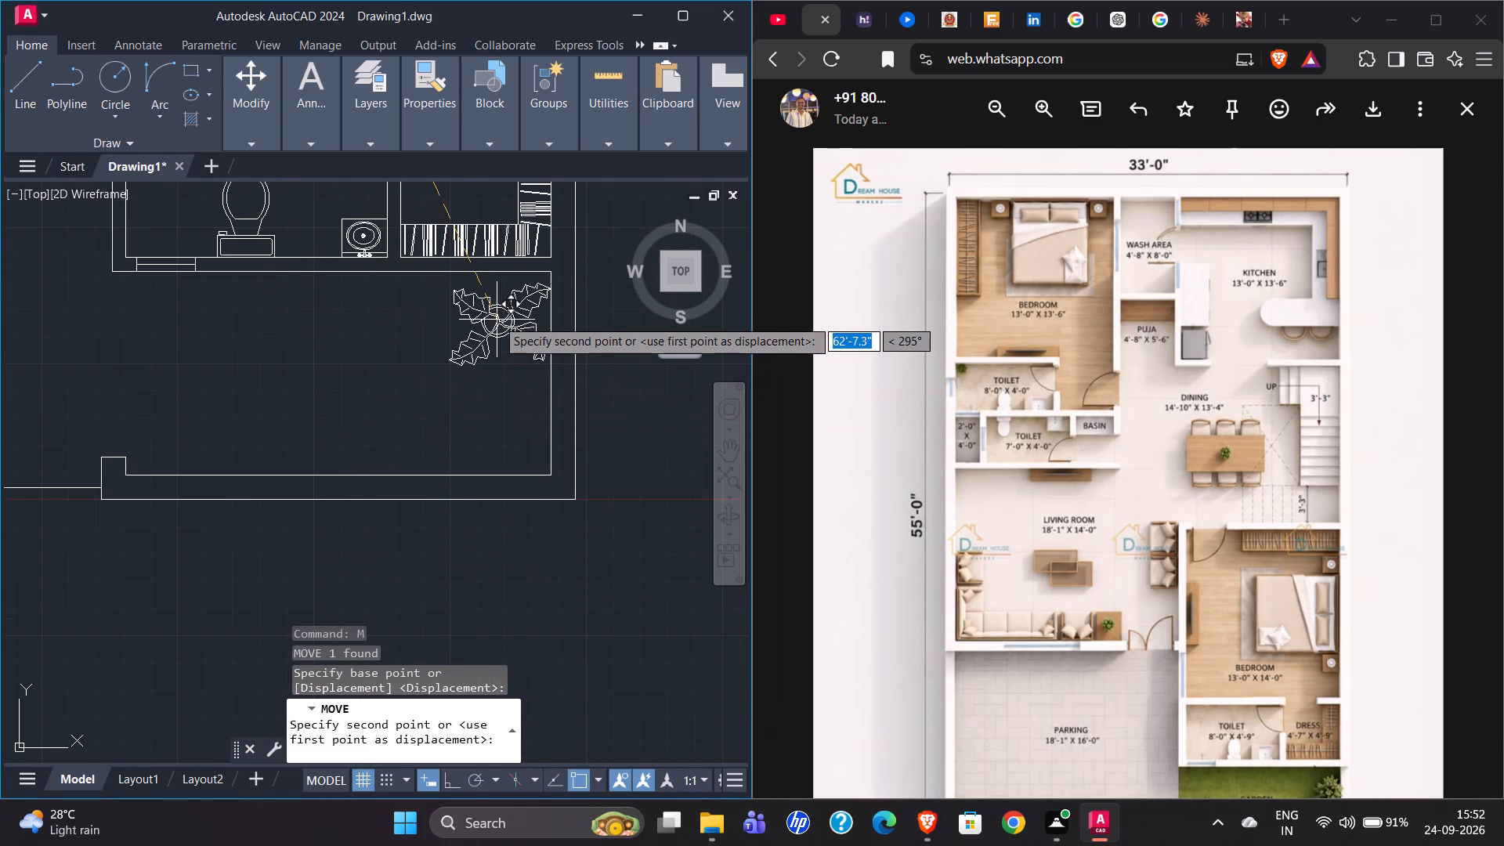
{"action": "left_click", "coordinate": [497, 316]}
Copy the garden's upper-right leafy plant straight down about 3'-4" into the garden's lower-right corner.
{"action": "scroll", "coordinate": [926, 330], "scroll_direction": "down", "scroll_amount": 1}
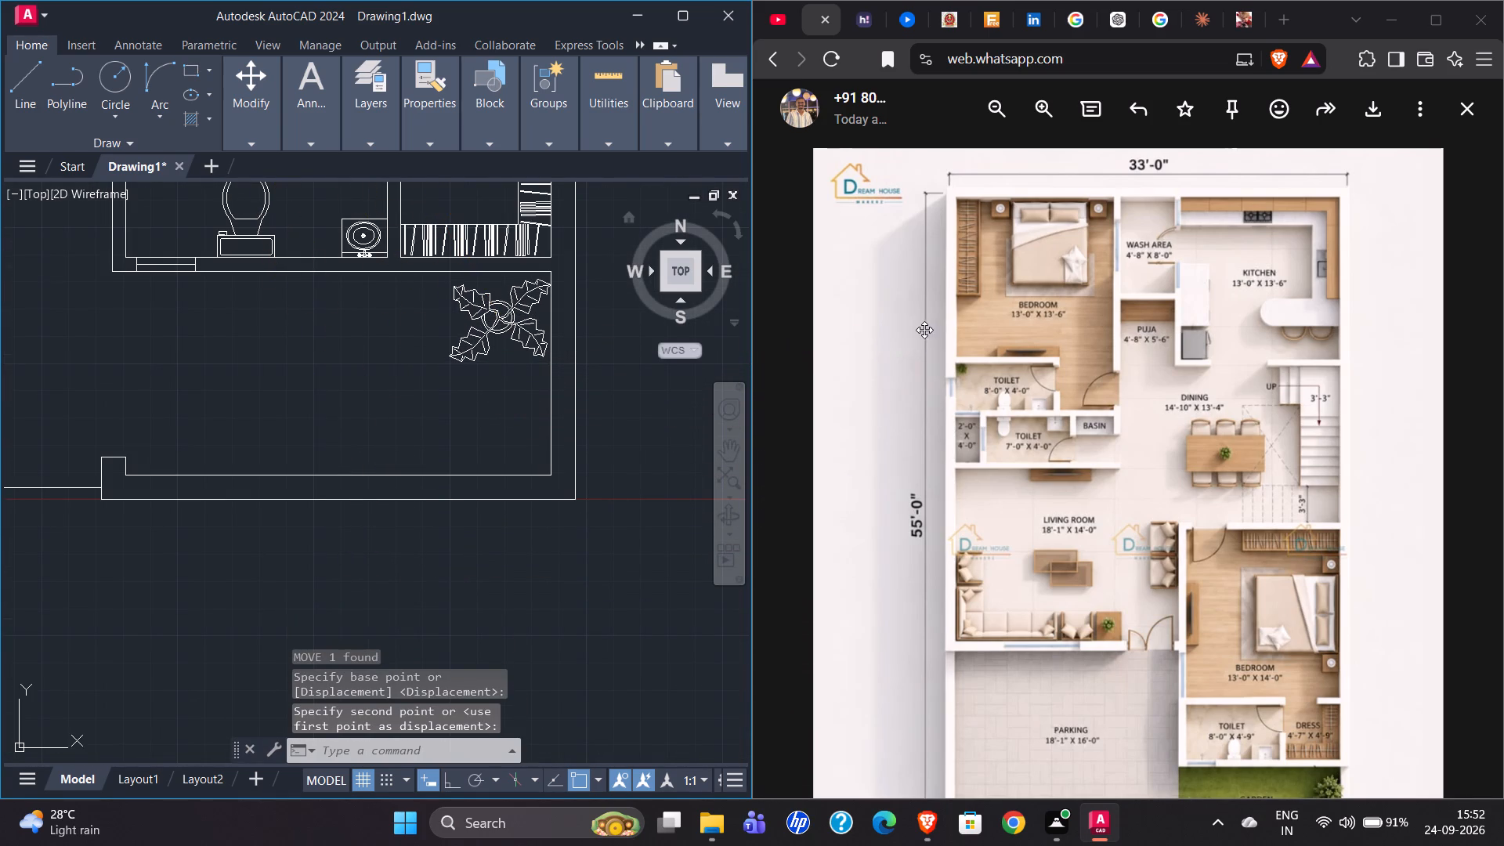
{"action": "scroll", "coordinate": [924, 330], "scroll_direction": "down", "scroll_amount": 3}
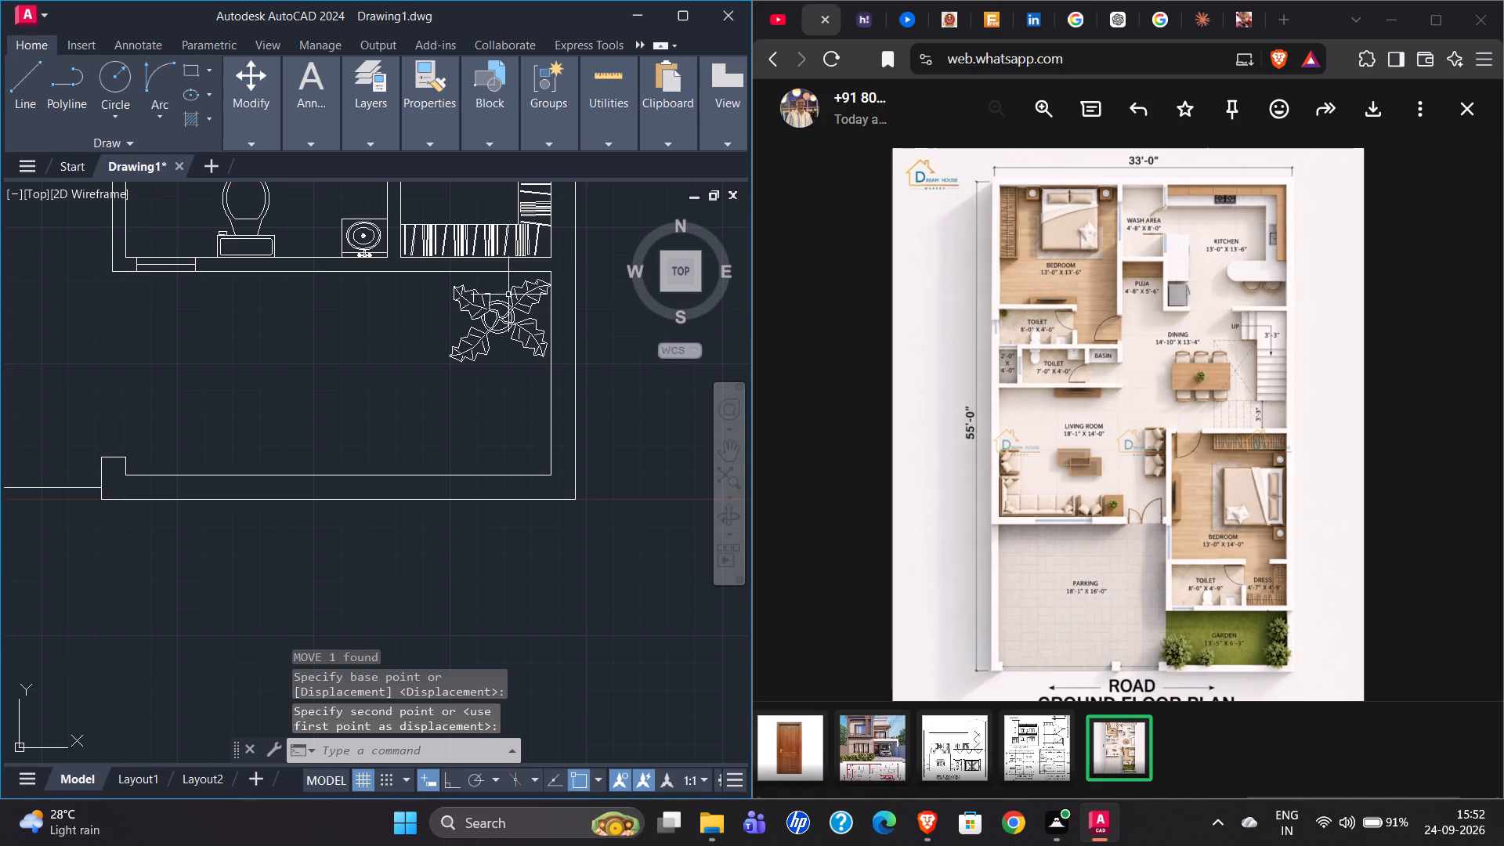
{"action": "scroll", "coordinate": [503, 307], "scroll_direction": "up", "scroll_amount": 1}
{"action": "left_click", "coordinate": [494, 325]}
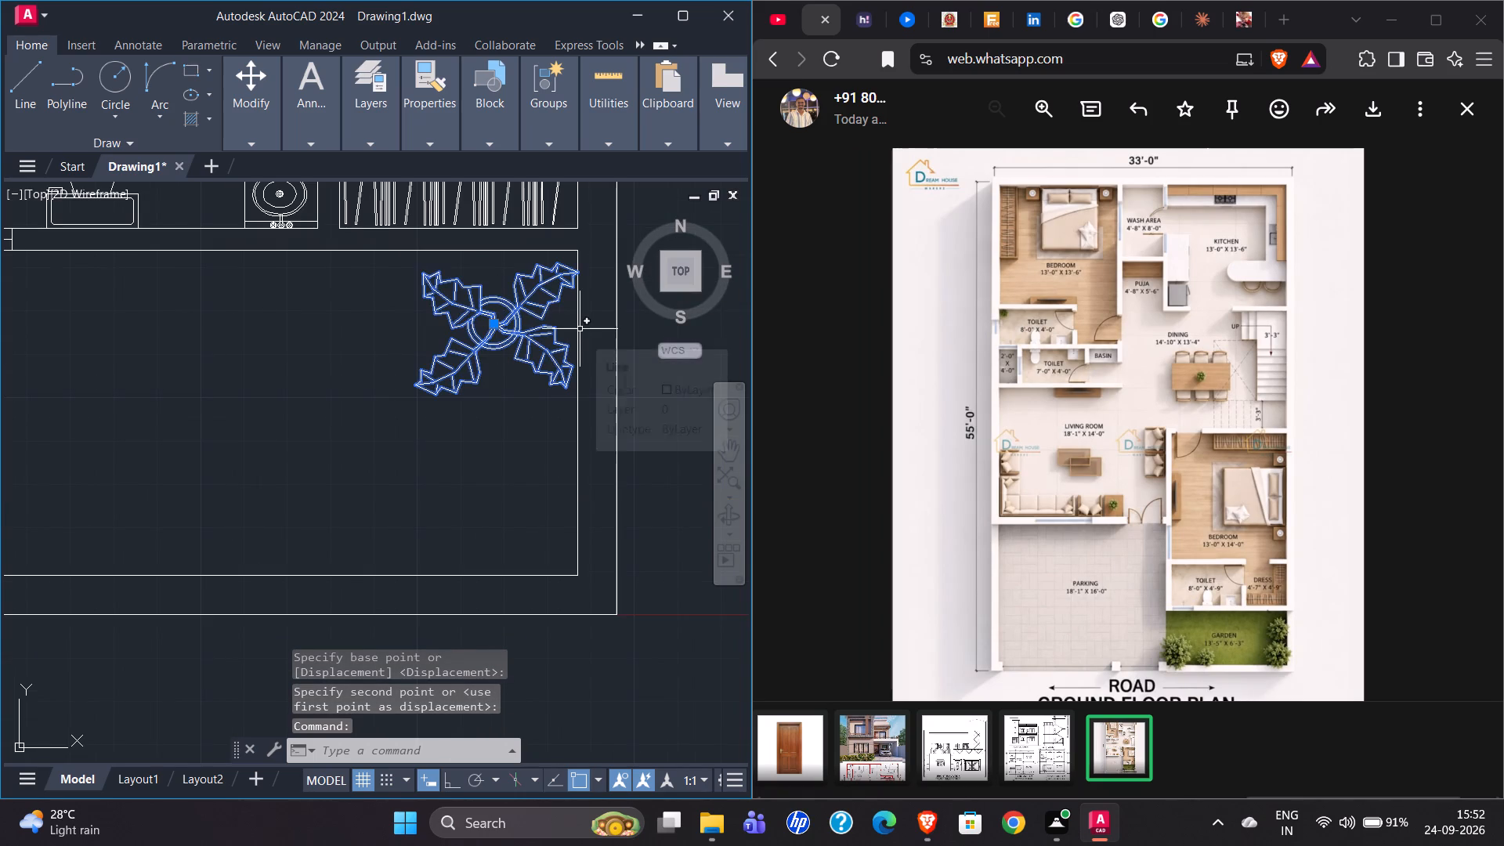
{"action": "key", "text": "v"}
{"action": "key", "text": "BackSpace"}
{"action": "type", "text": "CO"}
{"action": "key", "text": "Return"}
{"action": "left_click", "coordinate": [497, 327]}
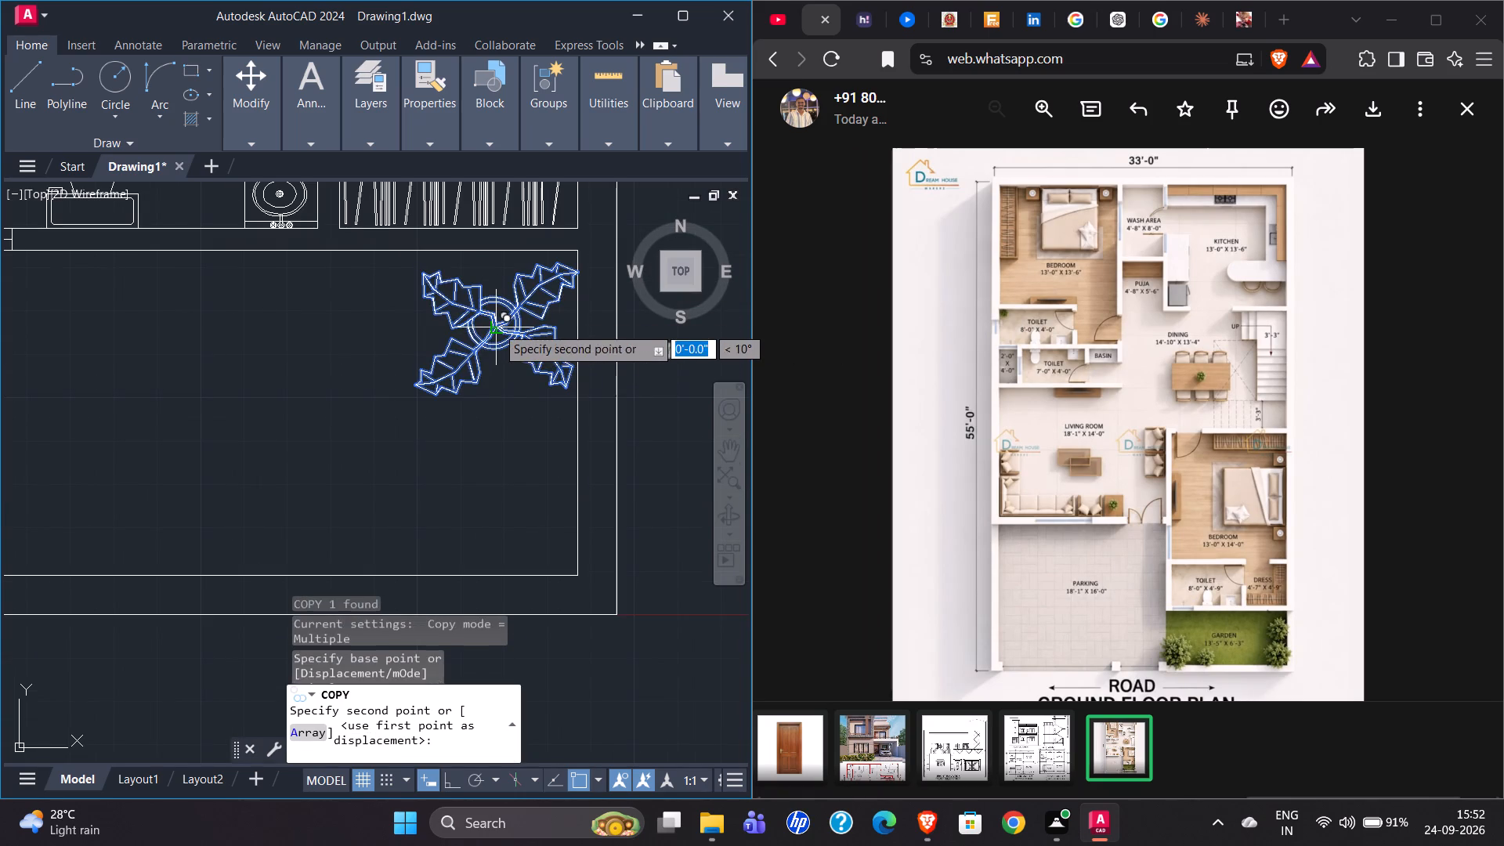
{"action": "left_click", "coordinate": [492, 503]}
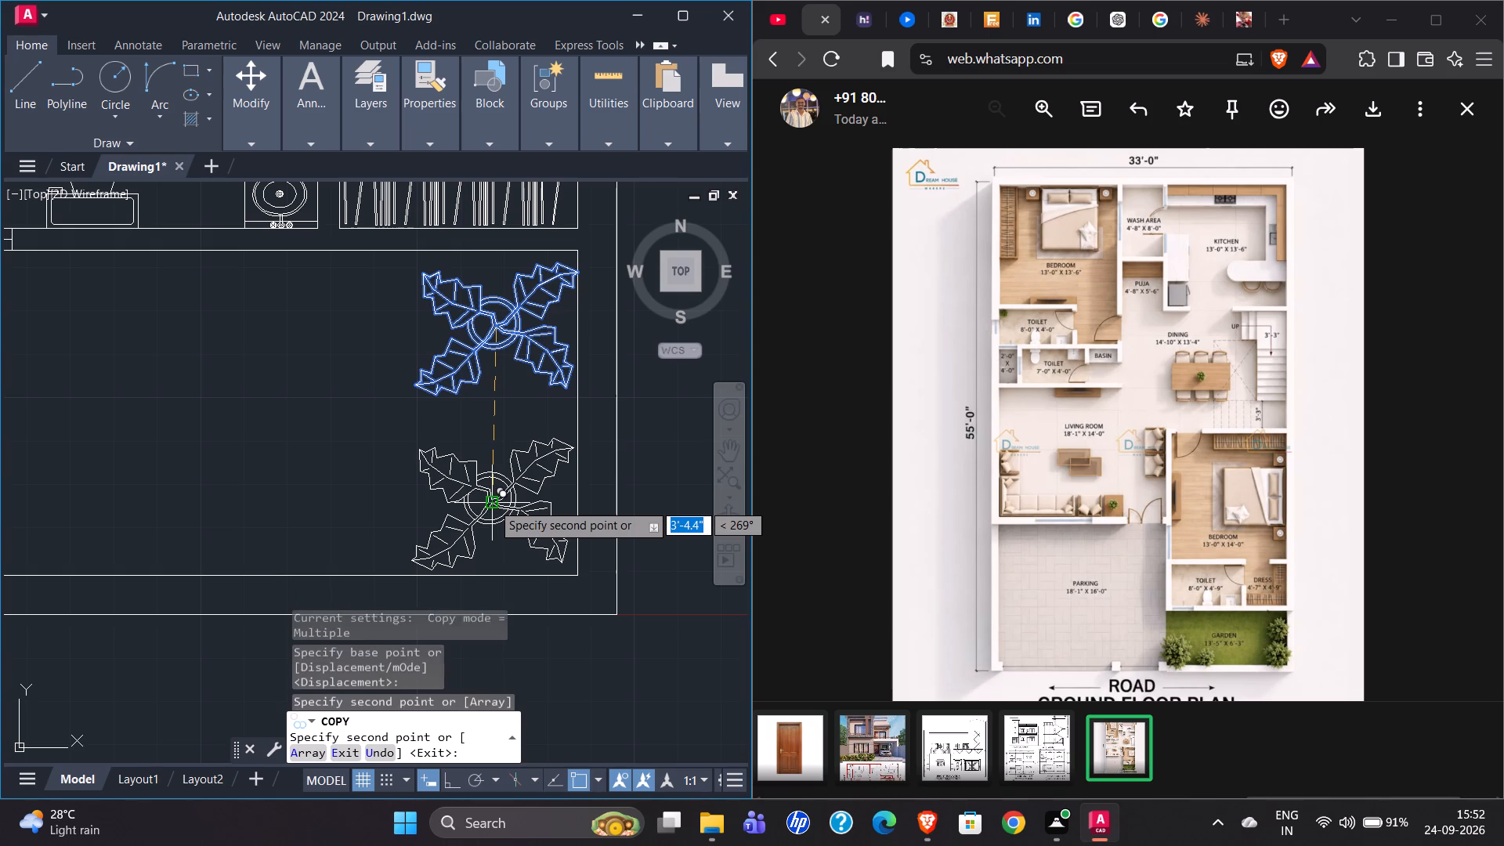
Place two more copies of the plant side by side in the garden's lower-left corner, the first about 10'-4" from the original.
{"action": "scroll", "coordinate": [645, 365], "scroll_direction": "down", "scroll_amount": 2}
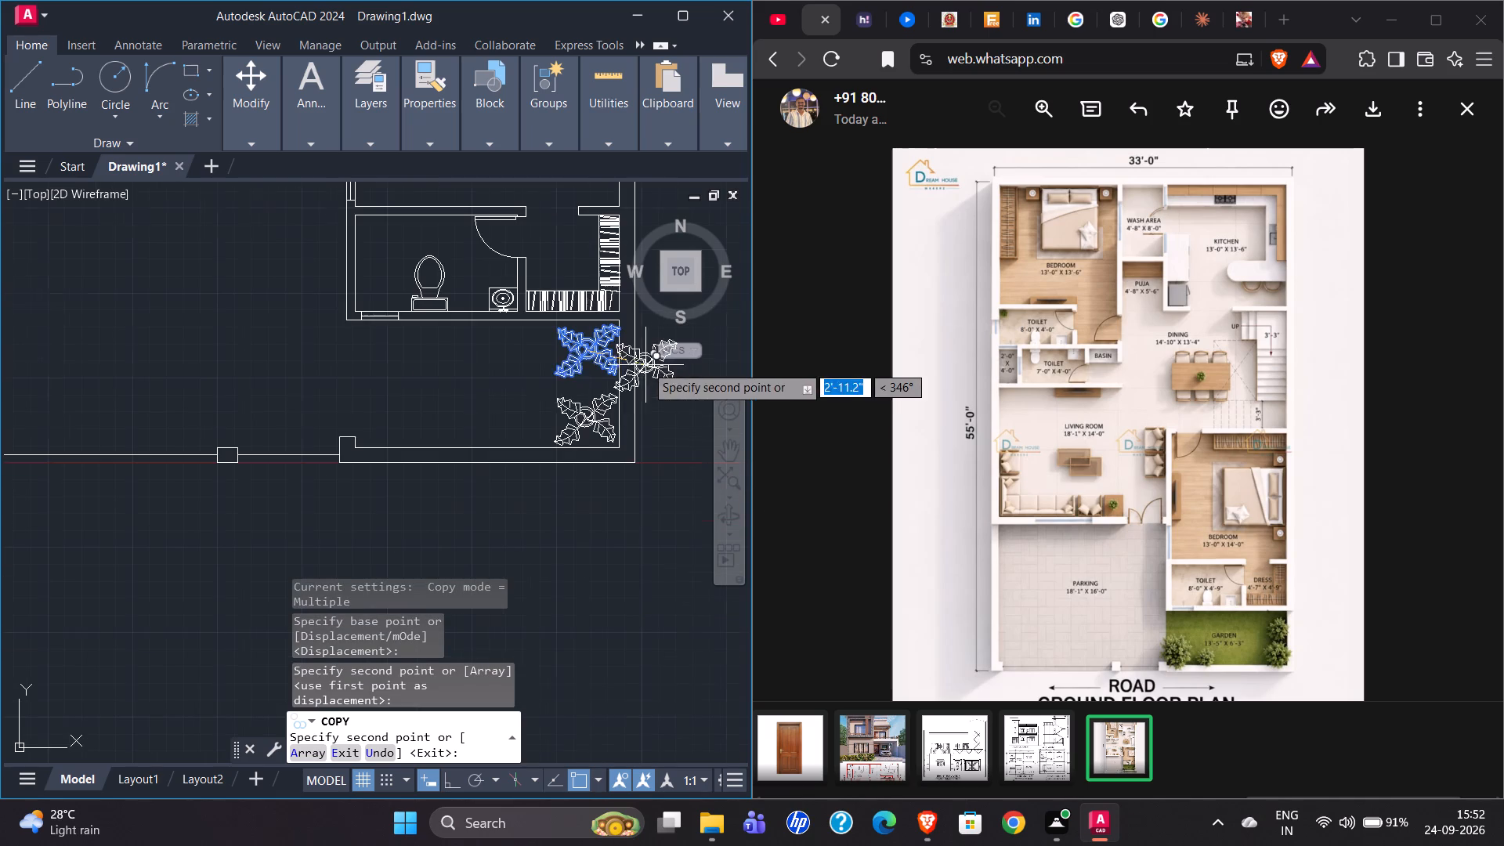
{"action": "scroll", "coordinate": [374, 403], "scroll_direction": "up", "scroll_amount": 2}
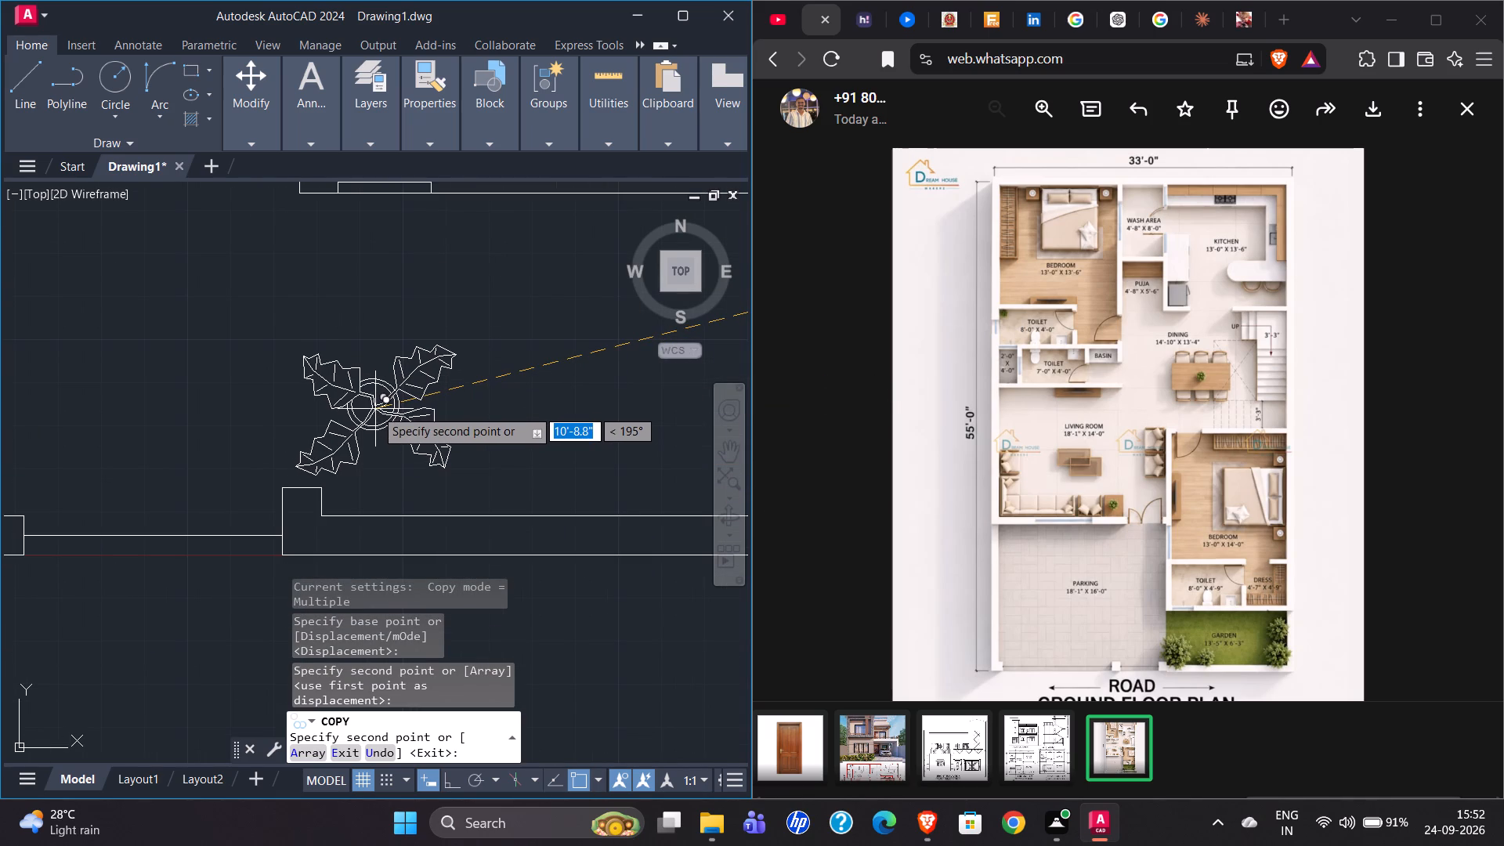
{"action": "left_click", "coordinate": [406, 440]}
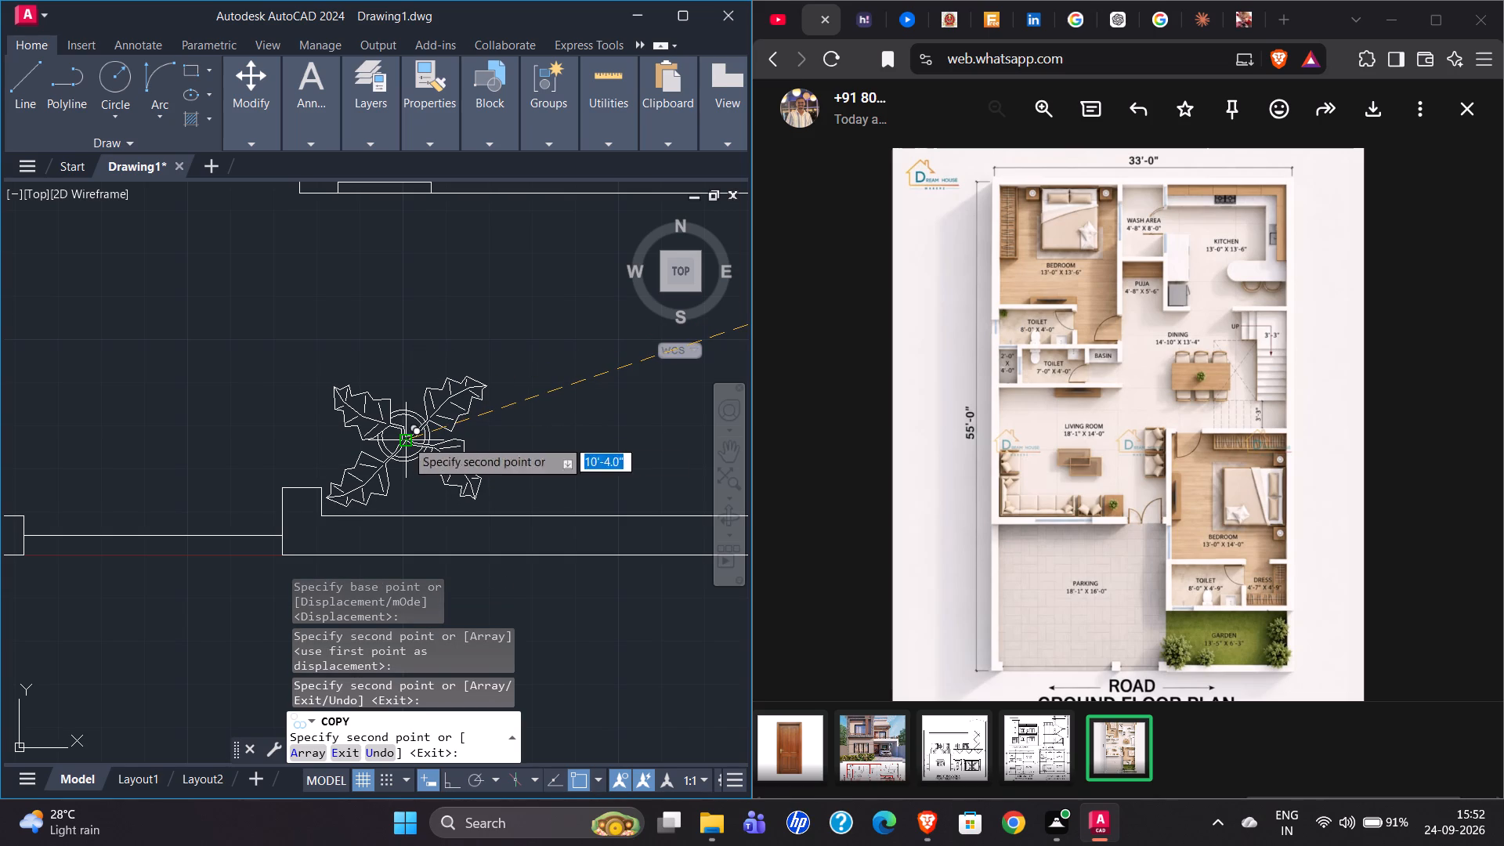
{"action": "scroll", "coordinate": [324, 446], "scroll_direction": "down", "scroll_amount": 1}
{"action": "scroll", "coordinate": [481, 442], "scroll_direction": "up", "scroll_amount": 1}
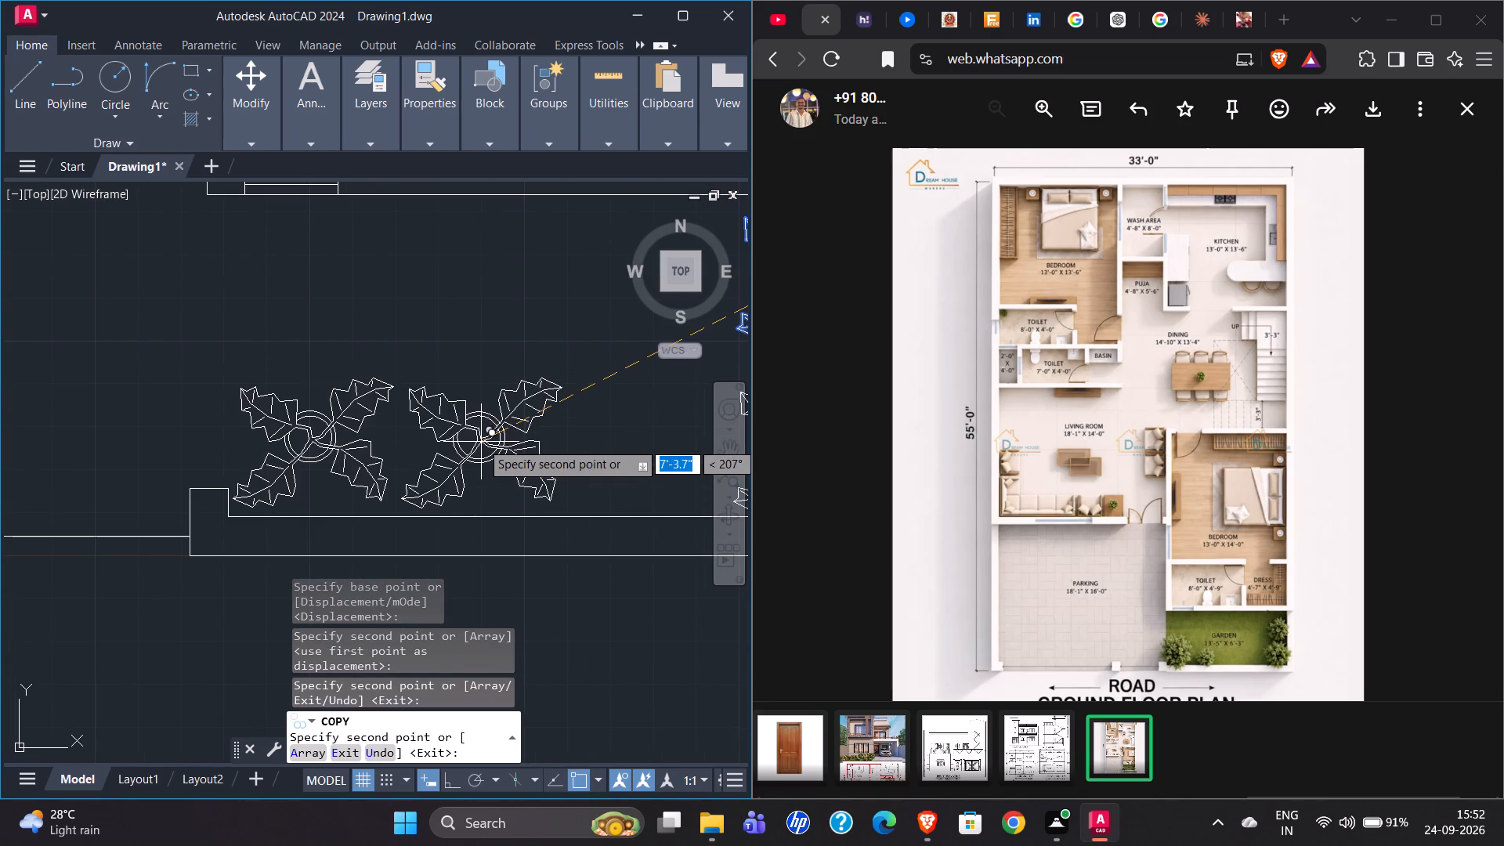
{"action": "left_click", "coordinate": [479, 442]}
{"action": "key", "text": "Escape"}
Scale the inner of the two lower-left garden plants to about a third of its size, using its lower leaf-tip span as reference length.
{"action": "left_click", "coordinate": [458, 445]}
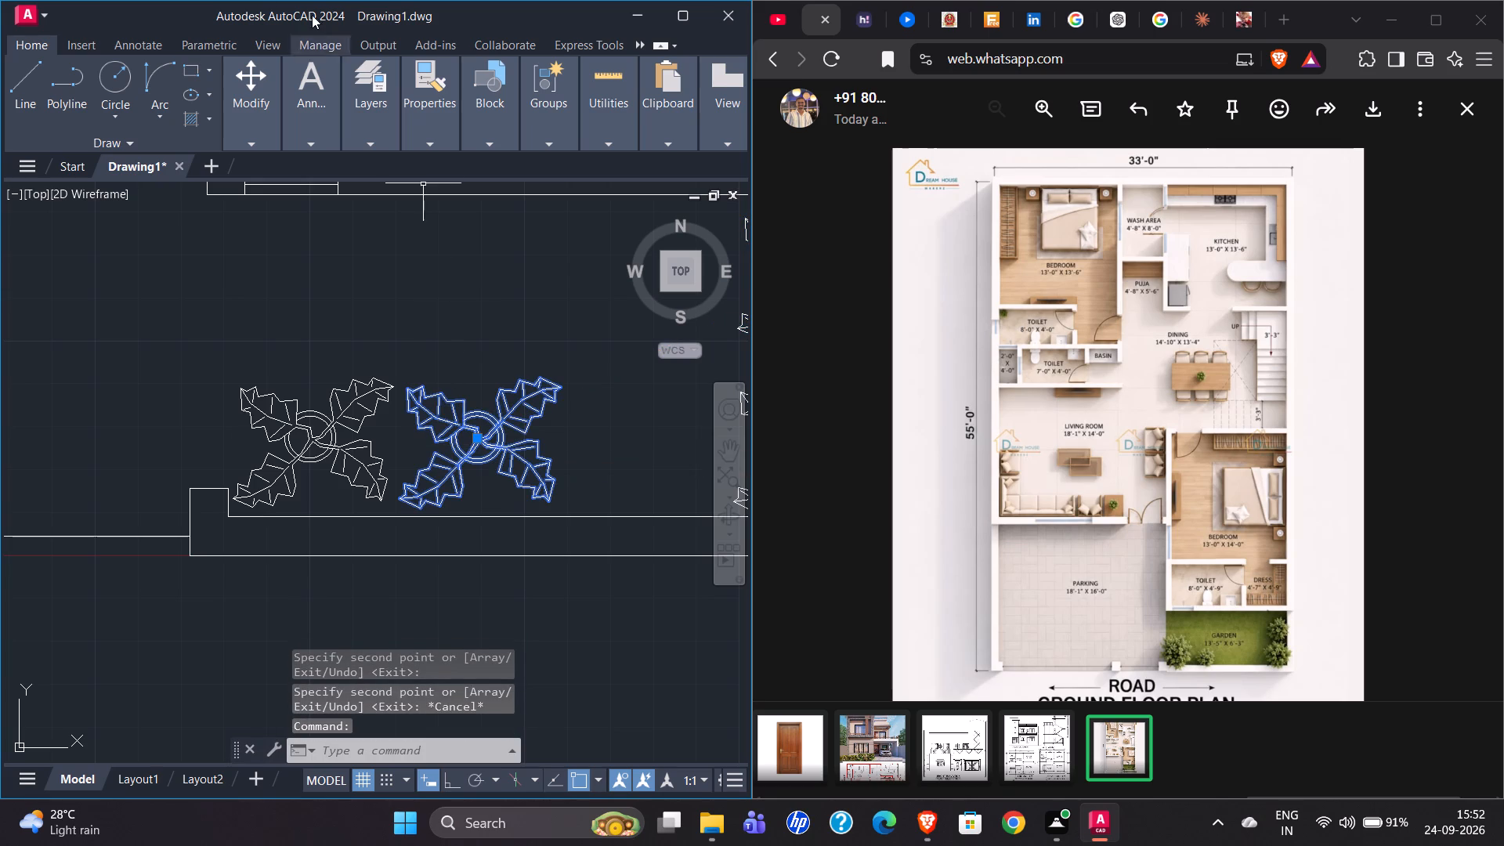
{"action": "left_click", "coordinate": [310, 147]}
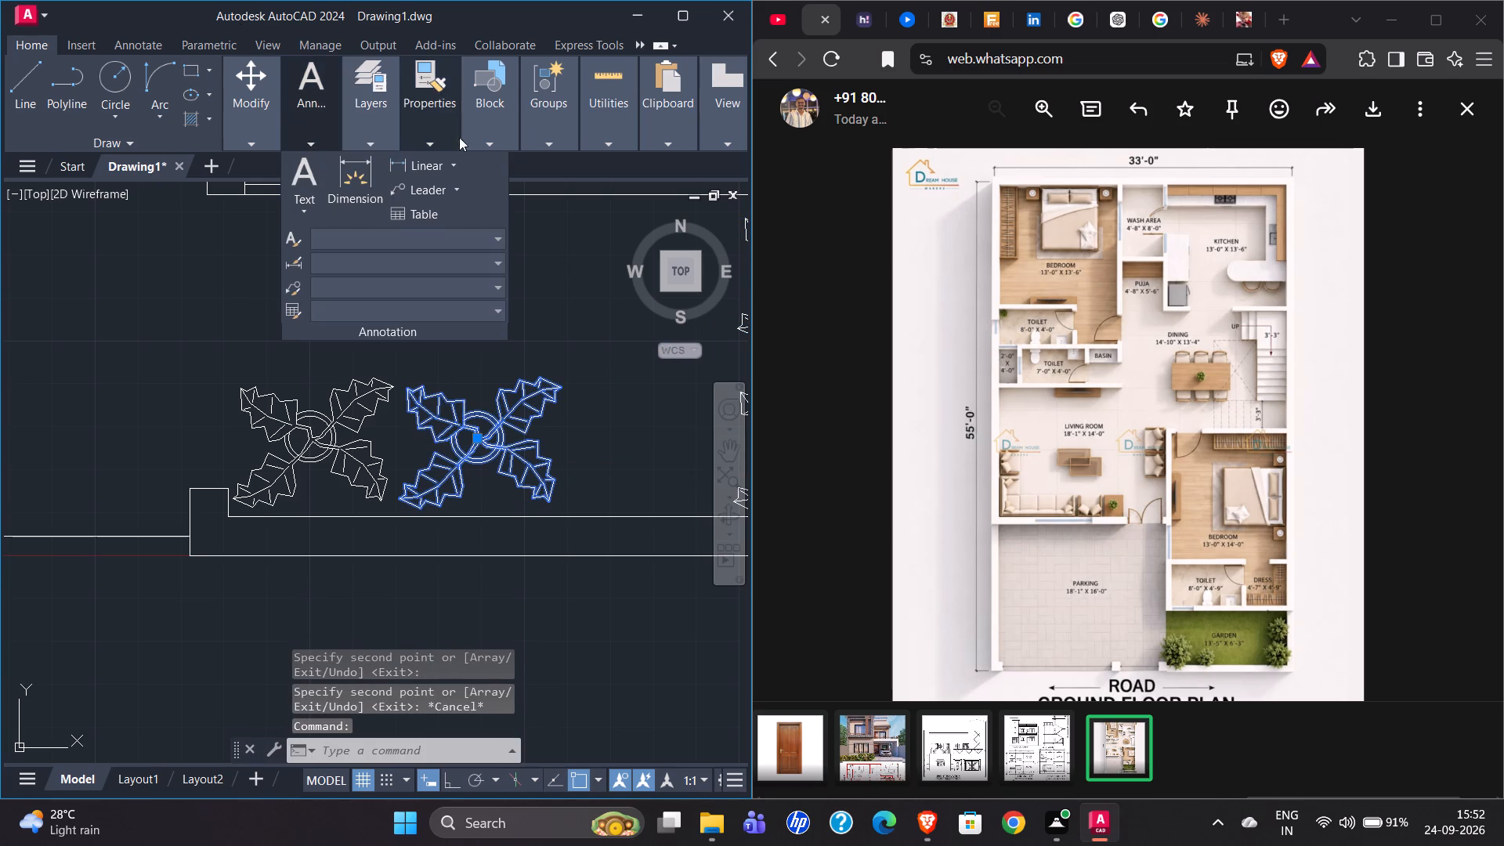
{"action": "left_click", "coordinate": [237, 136]}
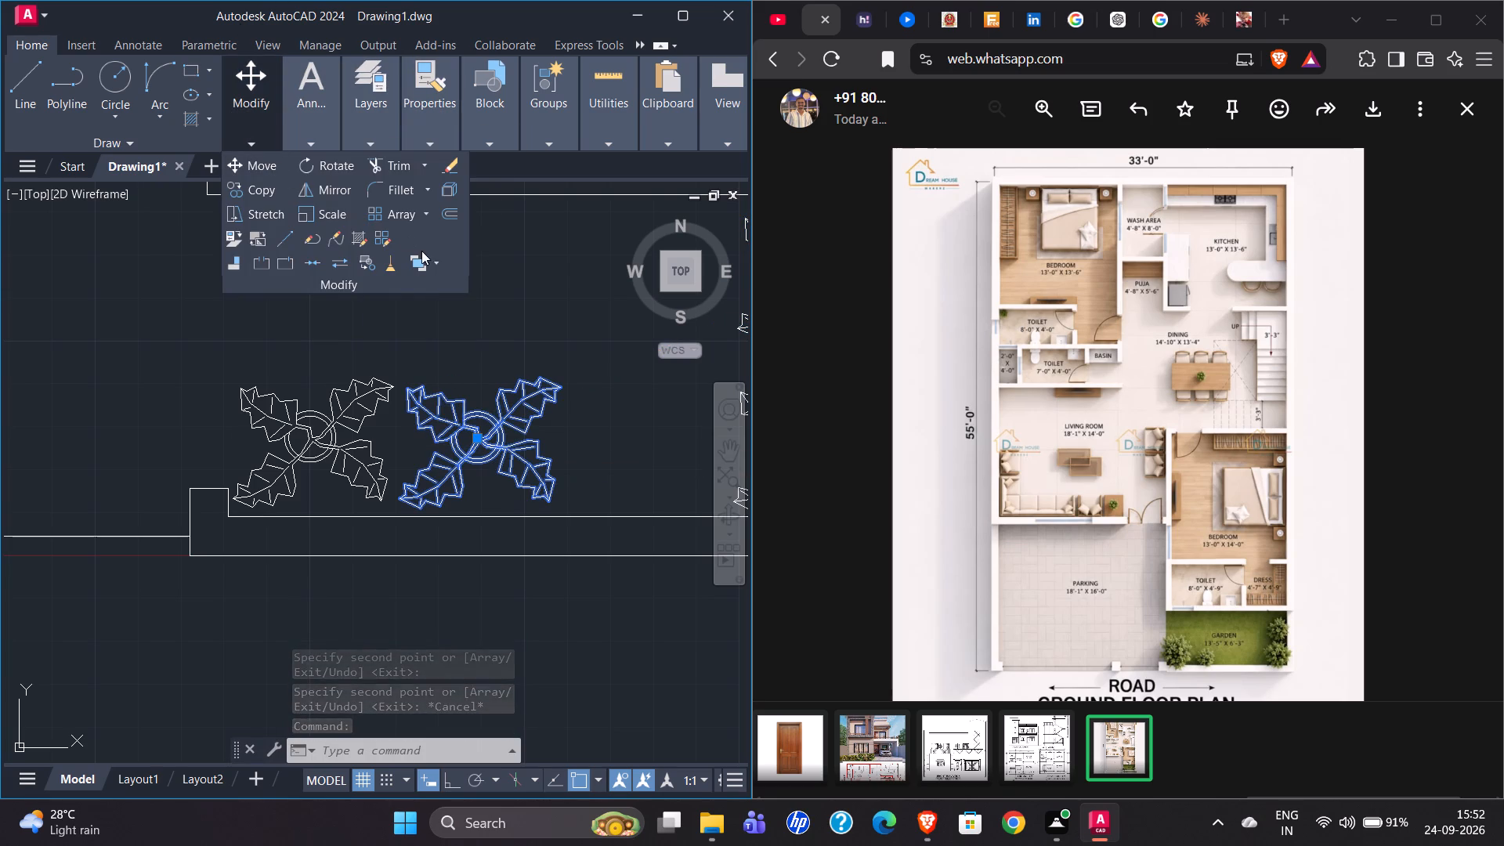
{"action": "left_click", "coordinate": [339, 208]}
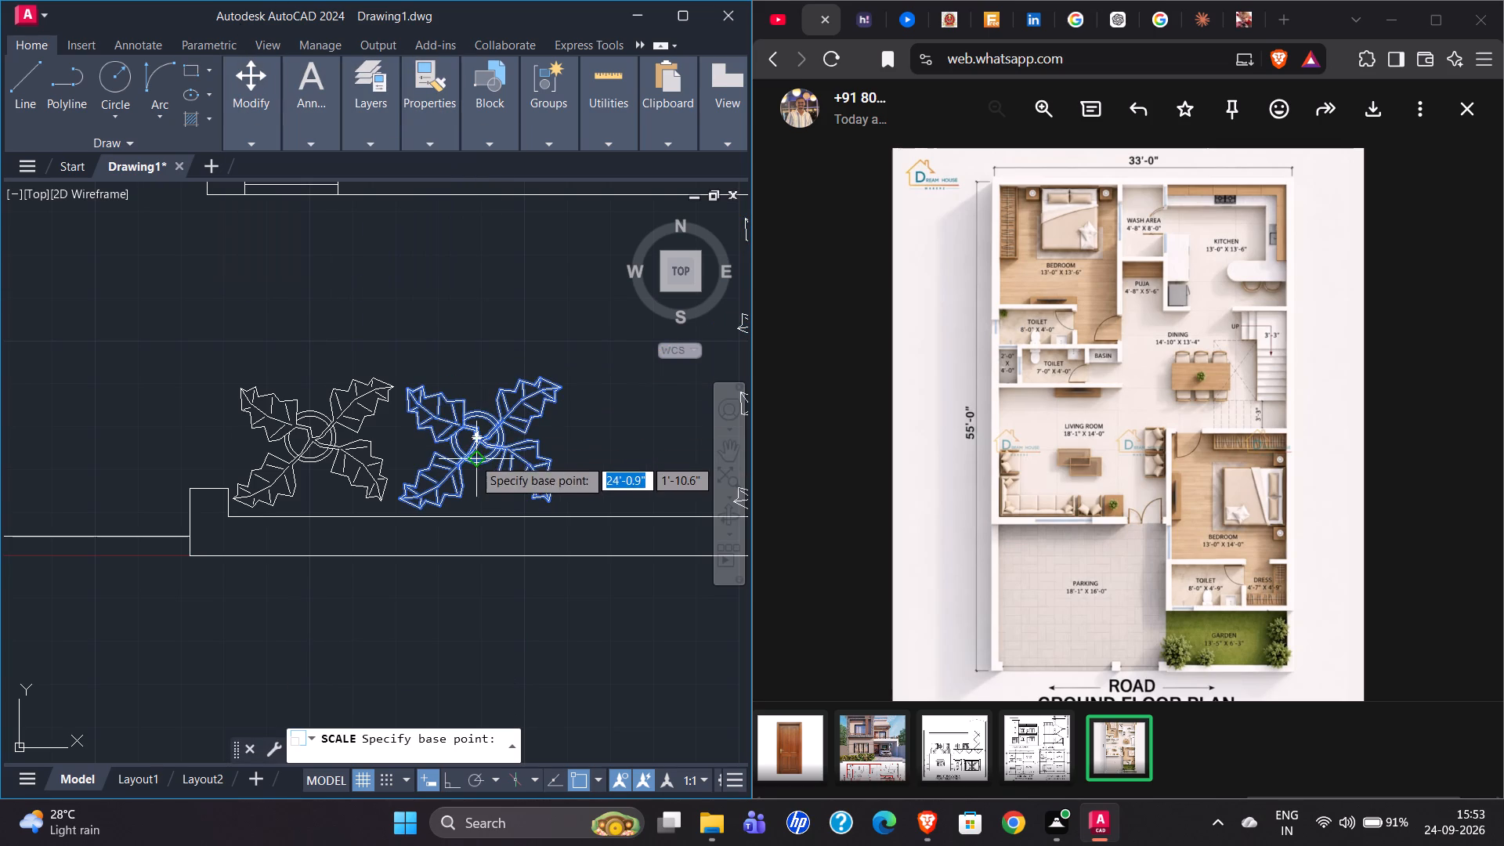
{"action": "scroll", "coordinate": [478, 439], "scroll_direction": "up", "scroll_amount": 2}
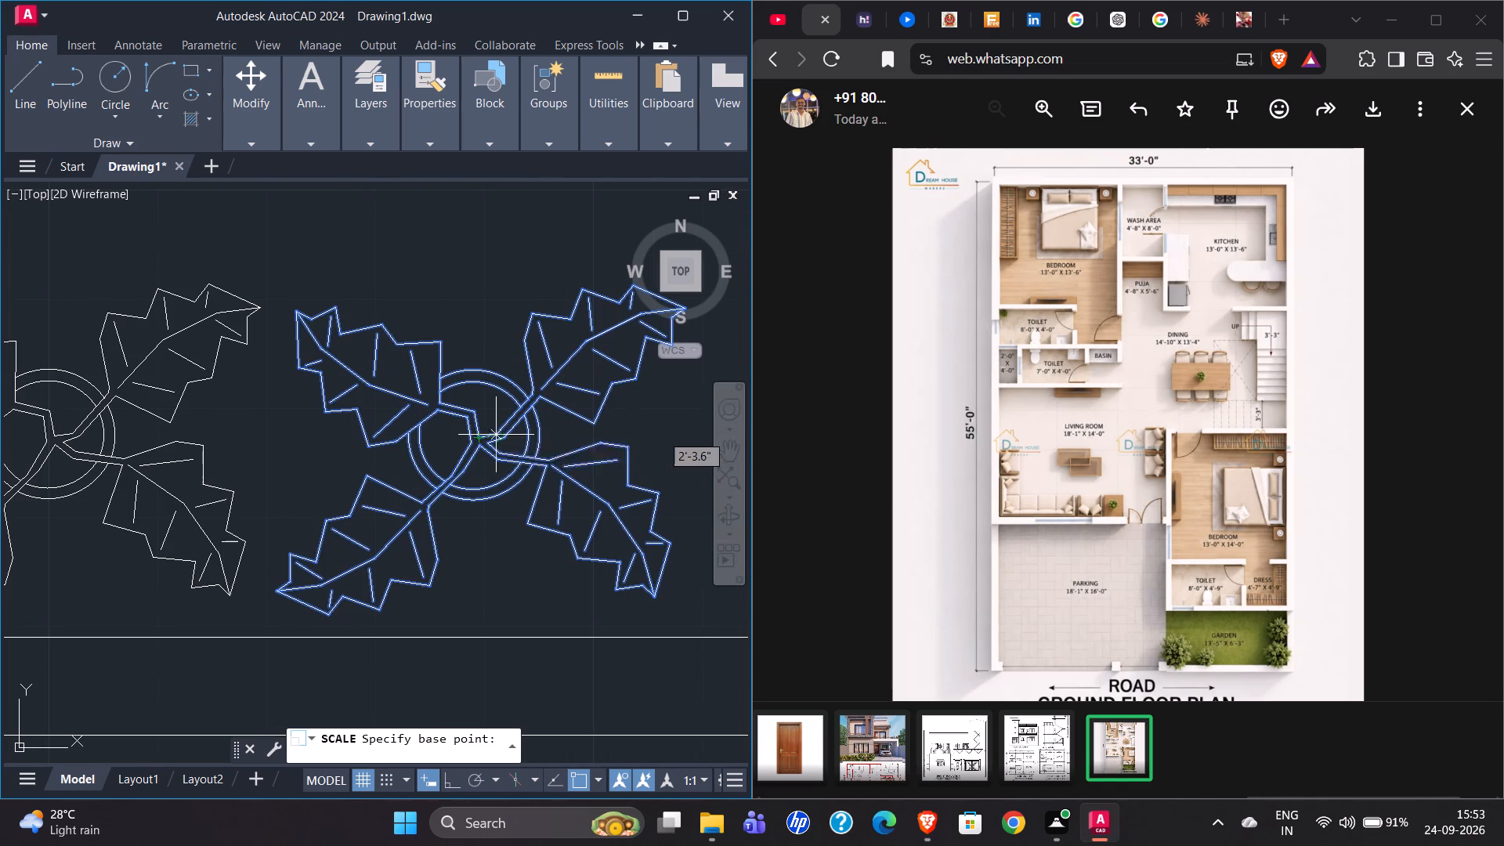
{"action": "left_click", "coordinate": [480, 436]}
{"action": "scroll", "coordinate": [408, 435], "scroll_direction": "down", "scroll_amount": 2}
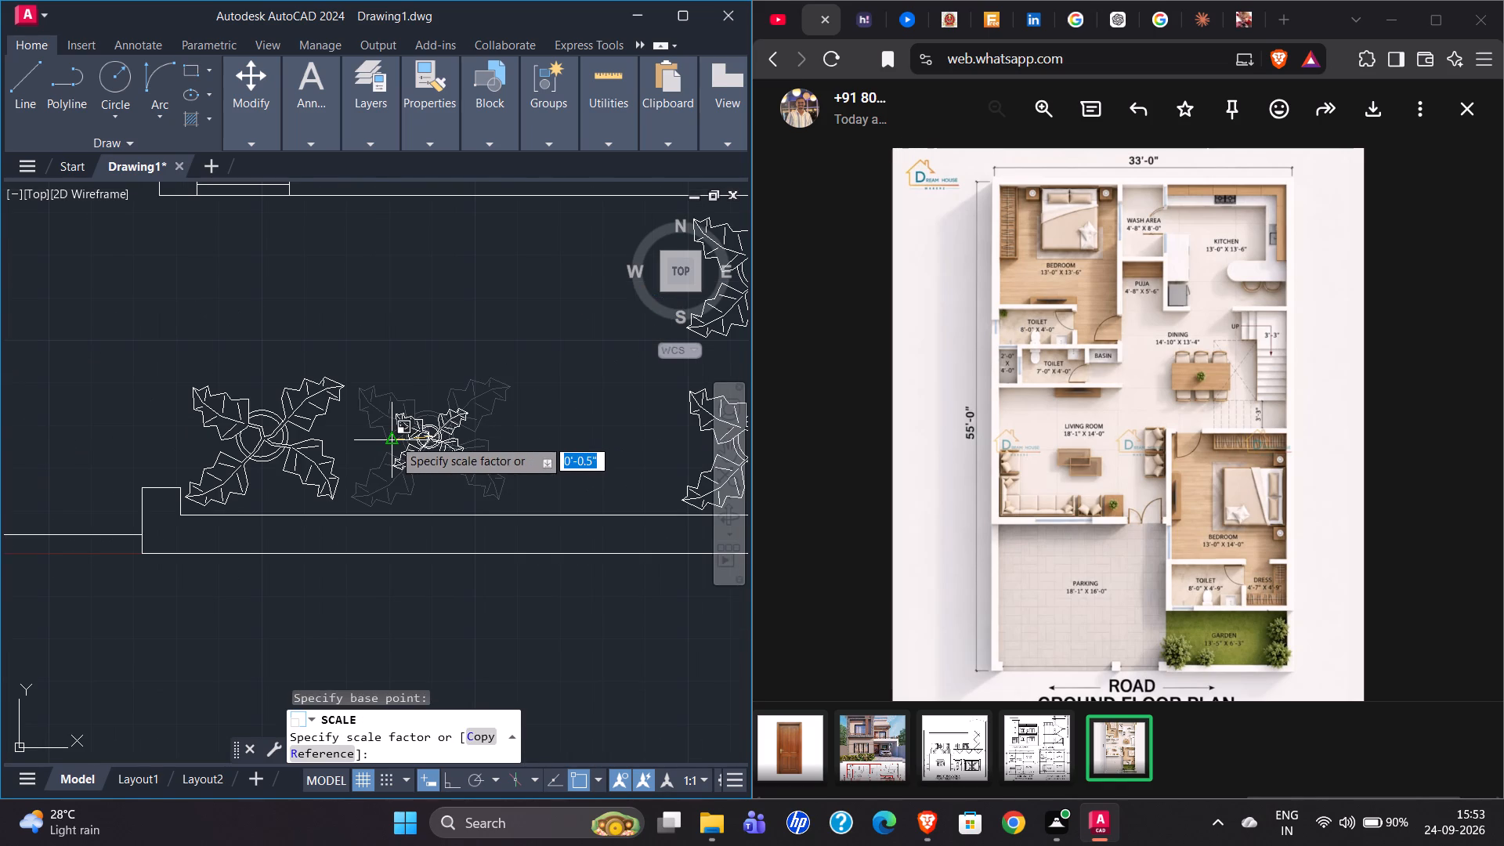
{"action": "left_click", "coordinate": [317, 752]}
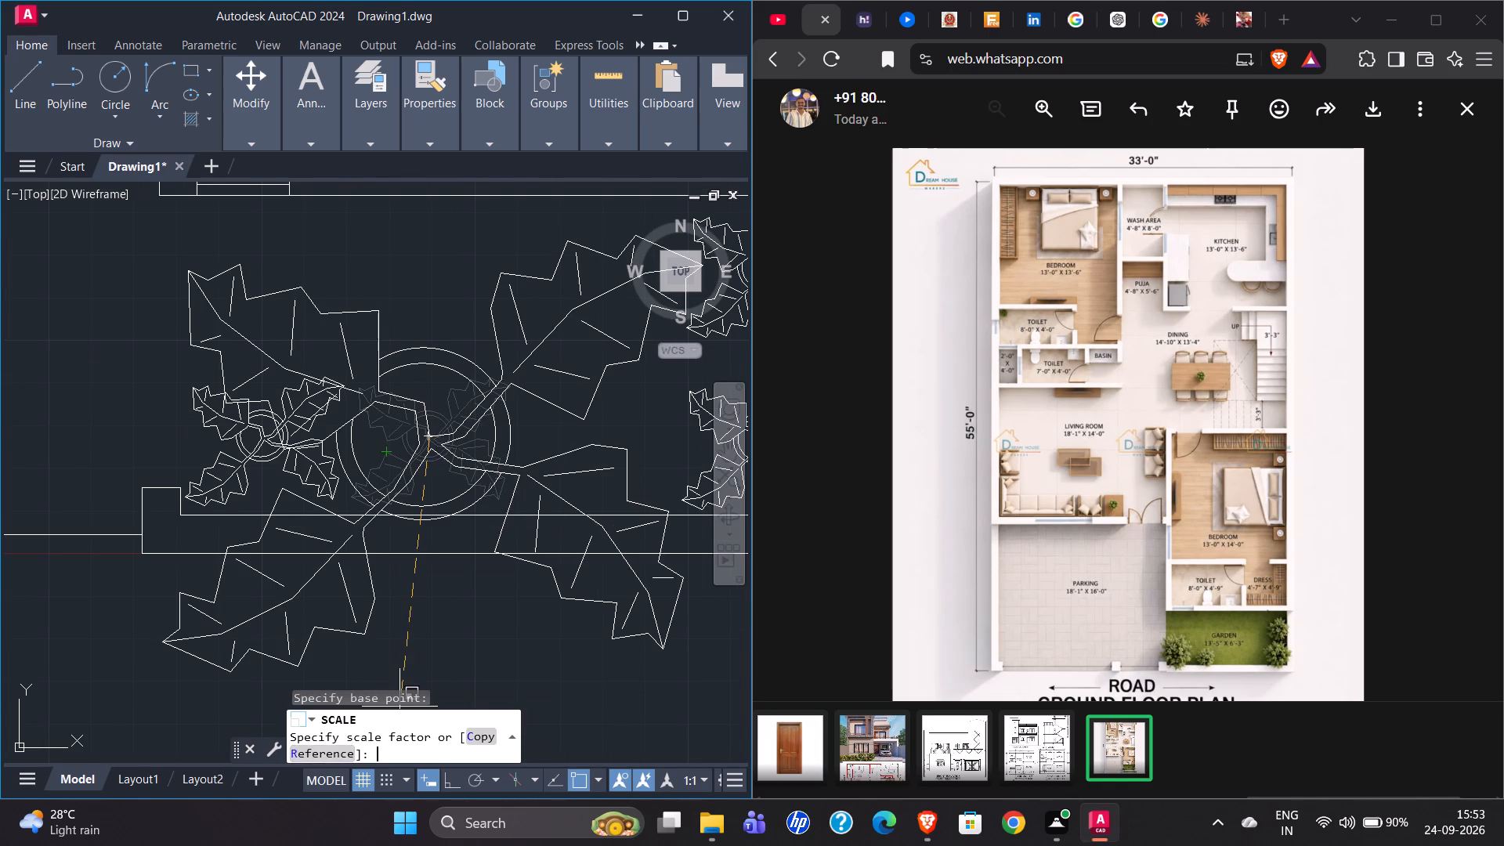
{"action": "scroll", "coordinate": [399, 486], "scroll_direction": "up", "scroll_amount": 3}
{"action": "scroll", "coordinate": [177, 565], "scroll_direction": "down", "scroll_amount": 2}
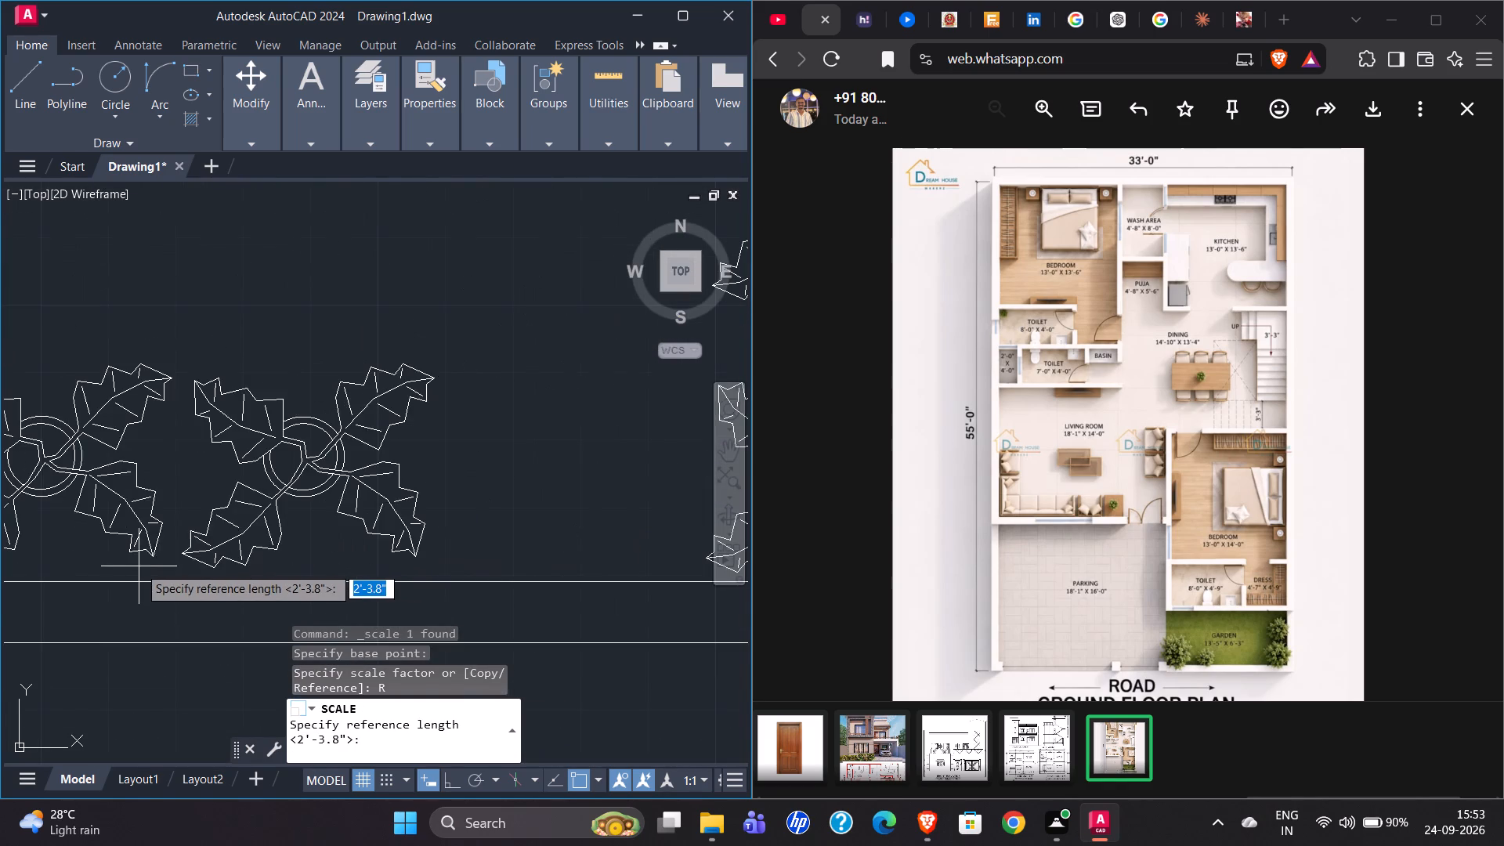
{"action": "scroll", "coordinate": [137, 566], "scroll_direction": "down", "scroll_amount": 1}
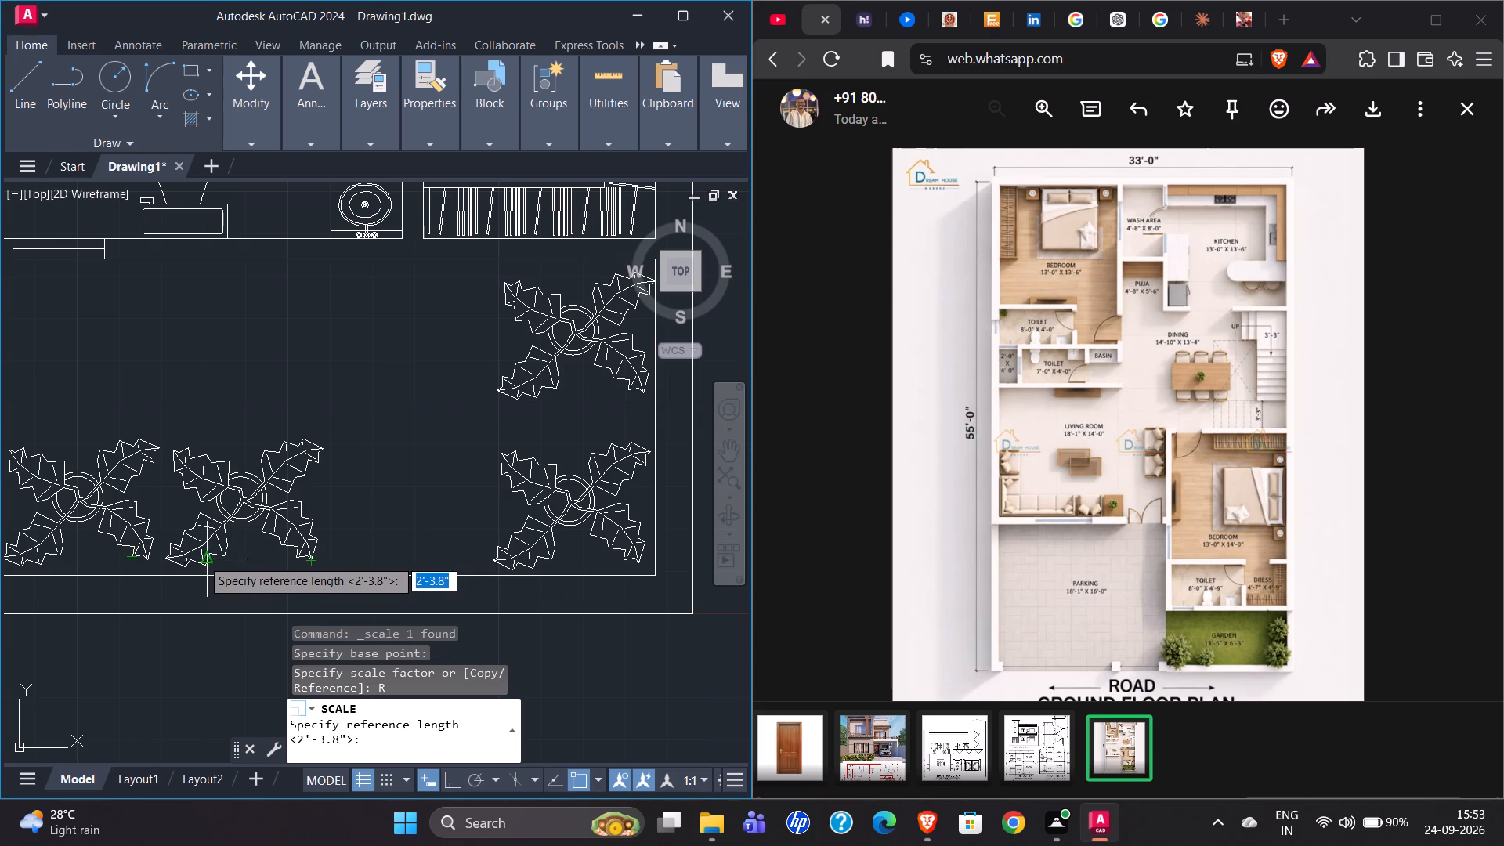
{"action": "left_click", "coordinate": [174, 558]}
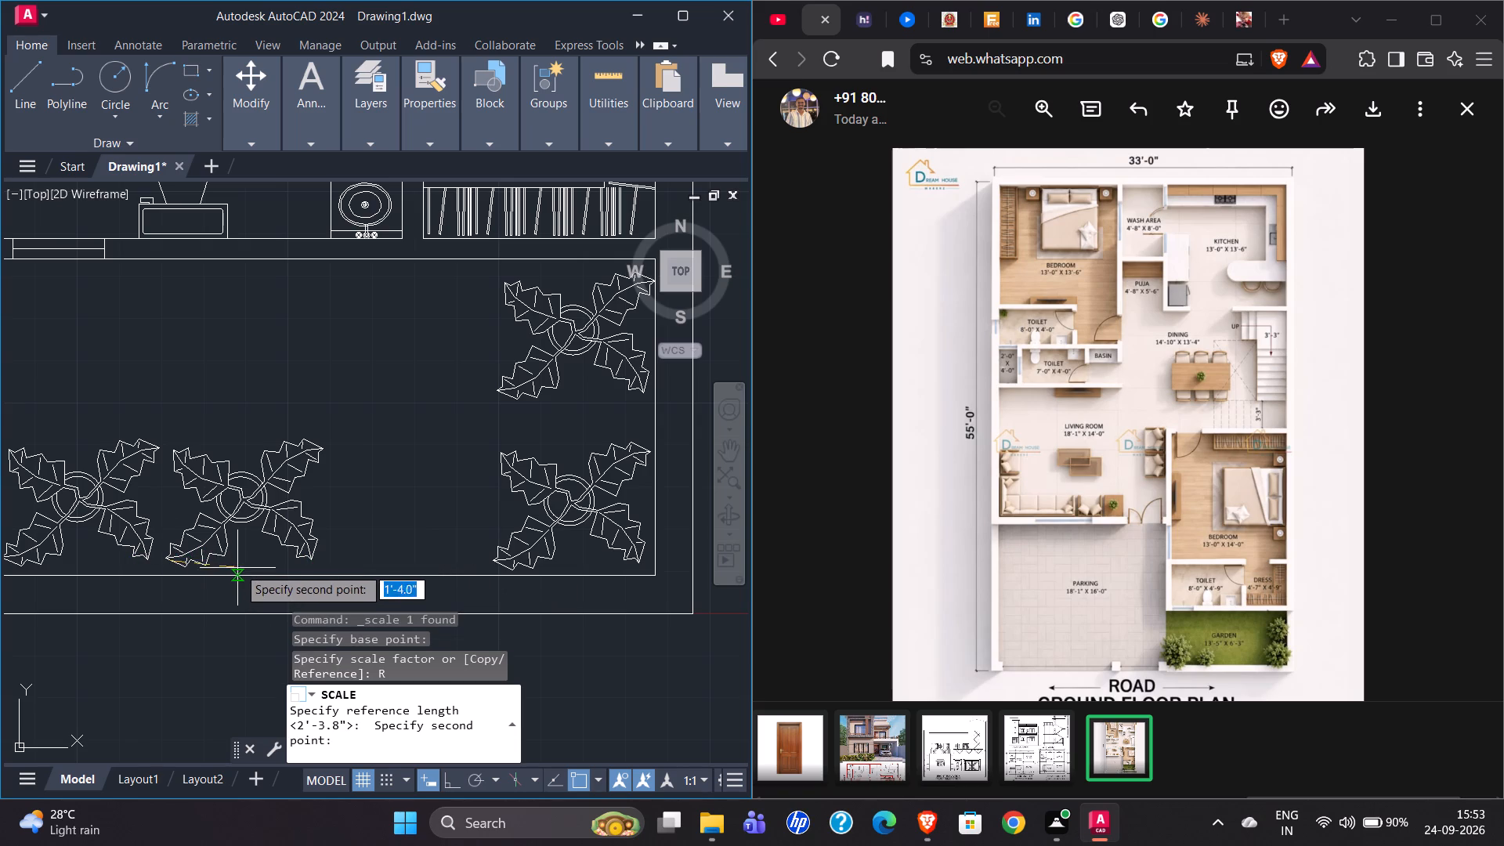
{"action": "left_click", "coordinate": [309, 560]}
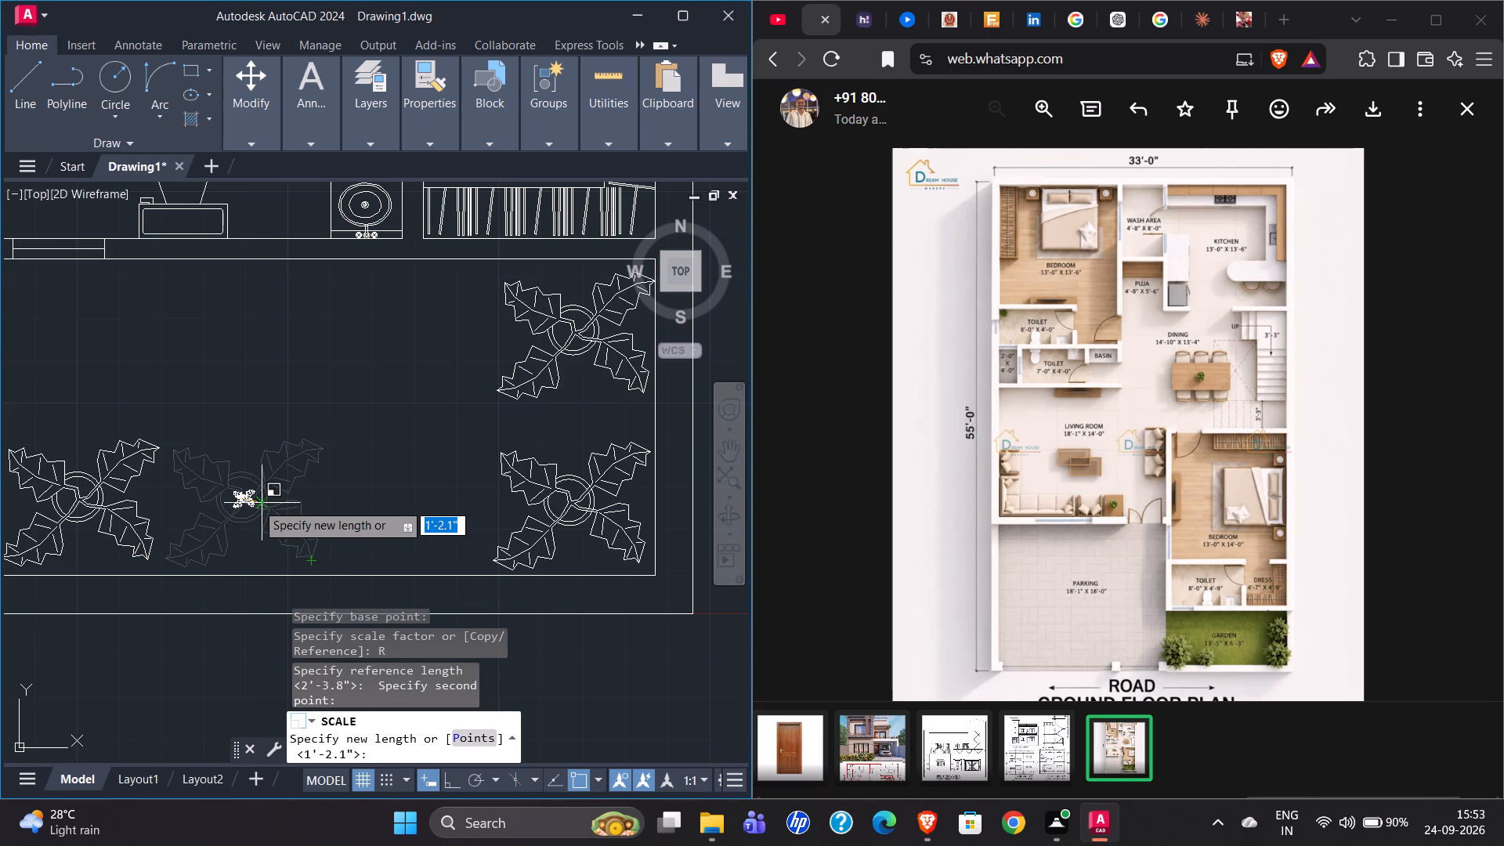
{"action": "left_click", "coordinate": [279, 531]}
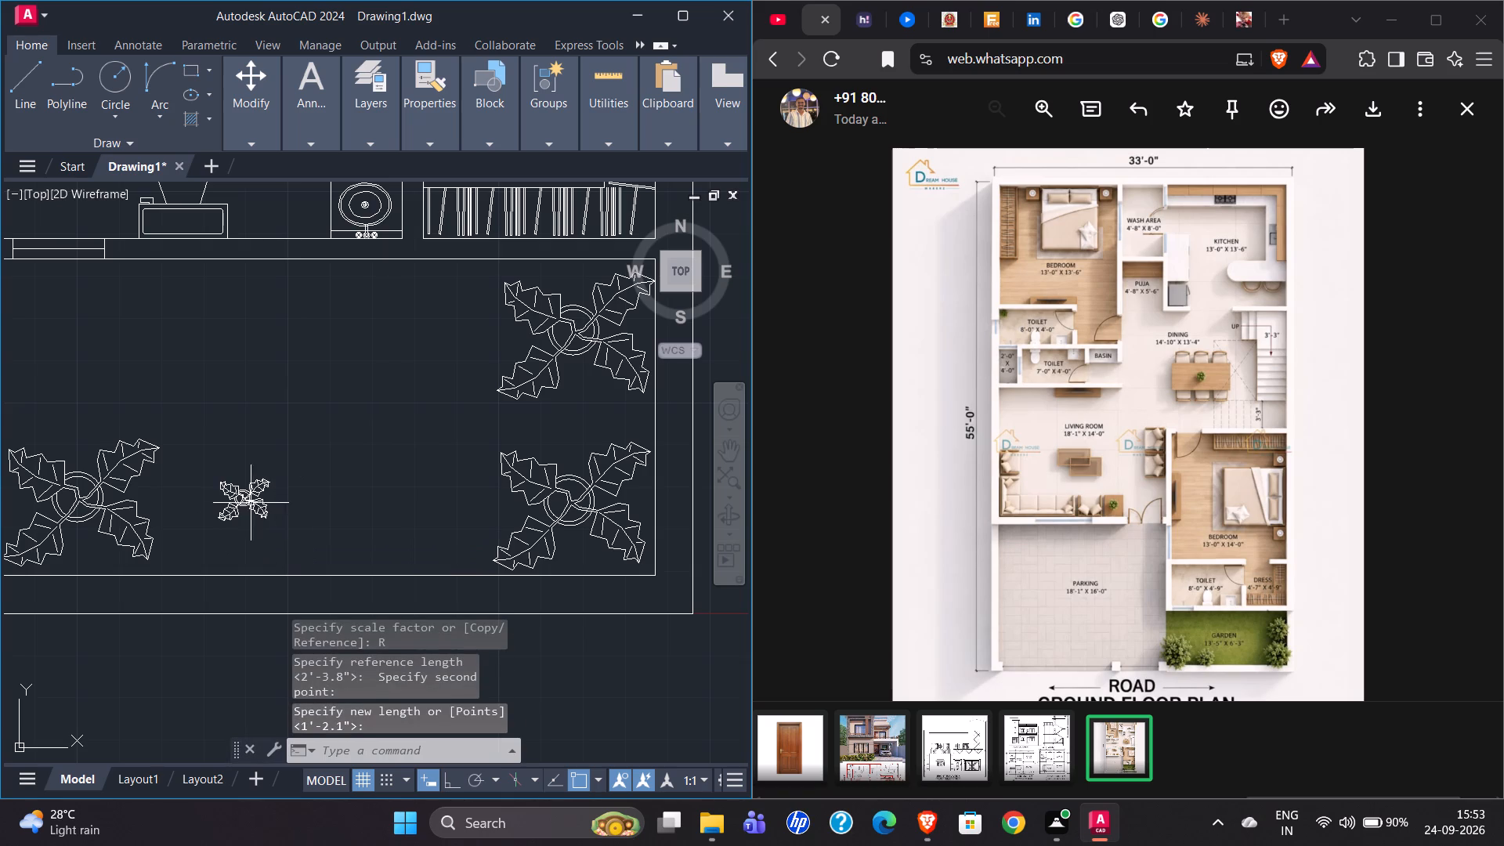
Move the small plant down and left so it sits beside the lower-left garden plant, just above the bottom wall.
{"action": "left_click", "coordinate": [239, 495]}
{"action": "key", "text": "m"}
{"action": "key", "text": "Return"}
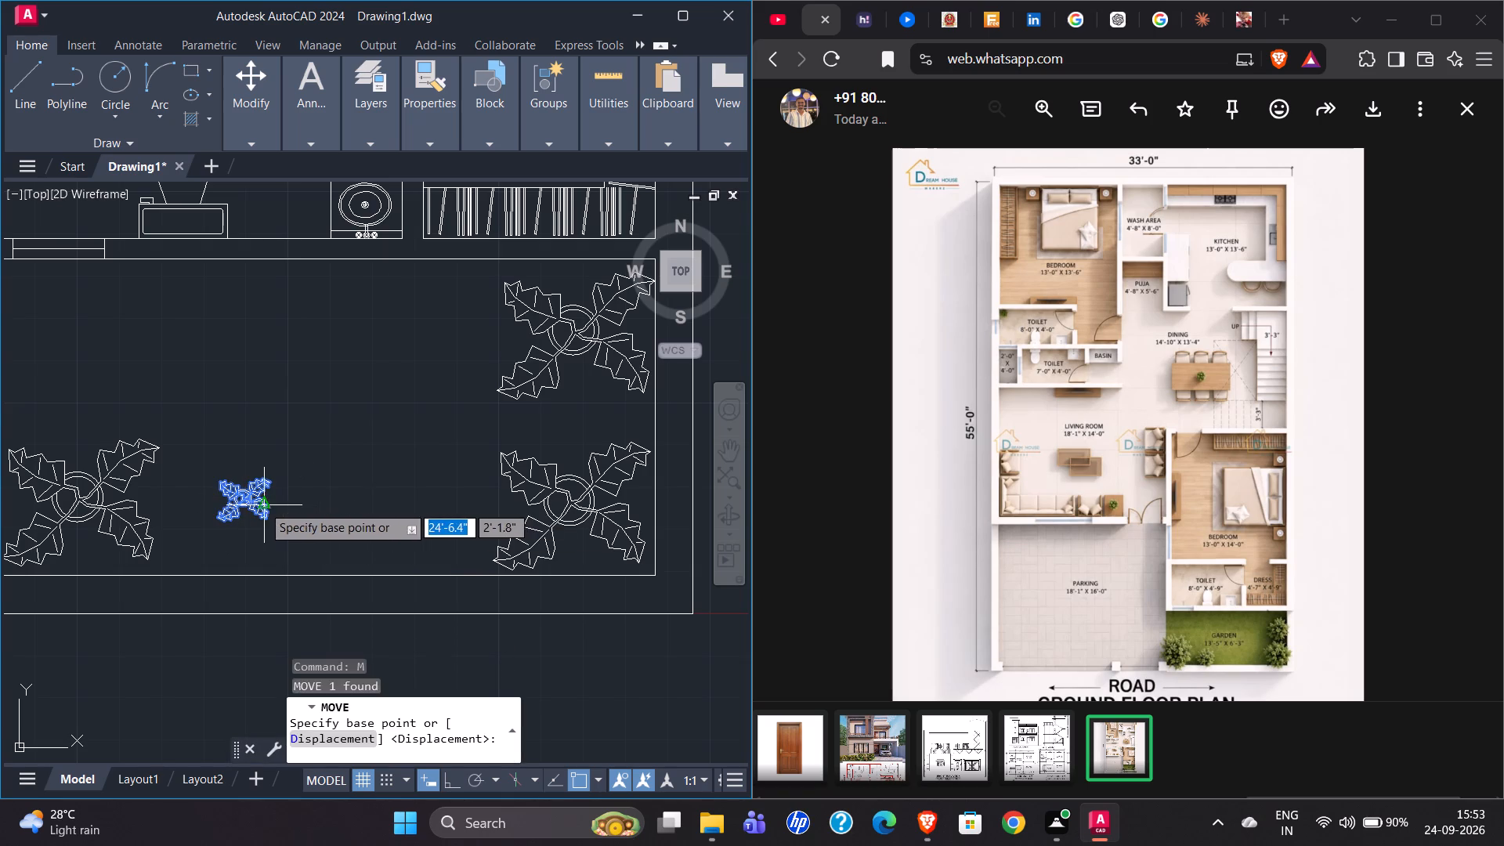
{"action": "scroll", "coordinate": [256, 503], "scroll_direction": "up", "scroll_amount": 2}
{"action": "left_click", "coordinate": [221, 497]}
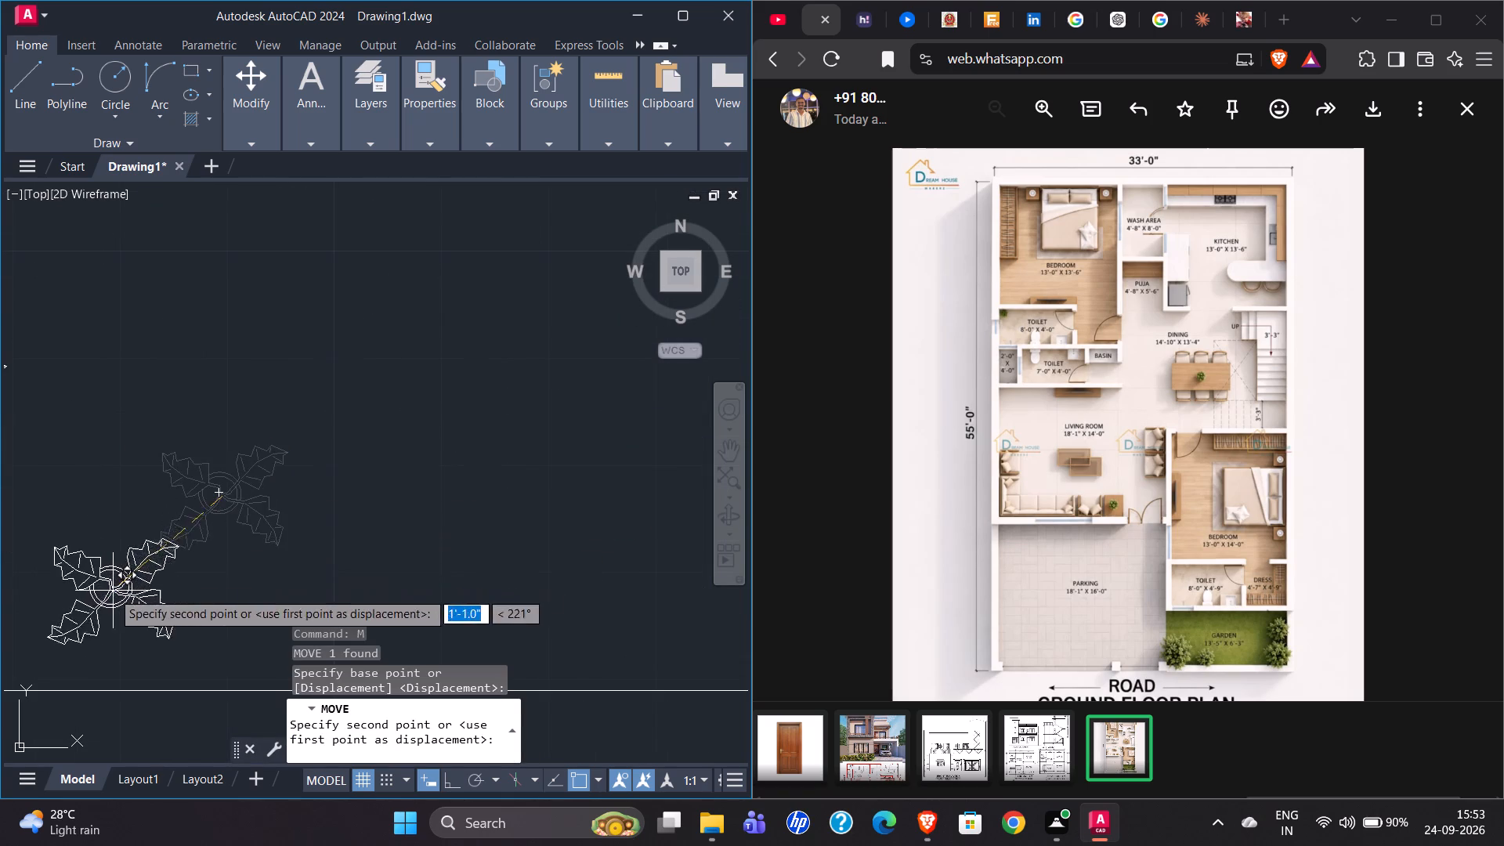
{"action": "scroll", "coordinate": [236, 566], "scroll_direction": "down", "scroll_amount": 2}
{"action": "left_click", "coordinate": [176, 582]}
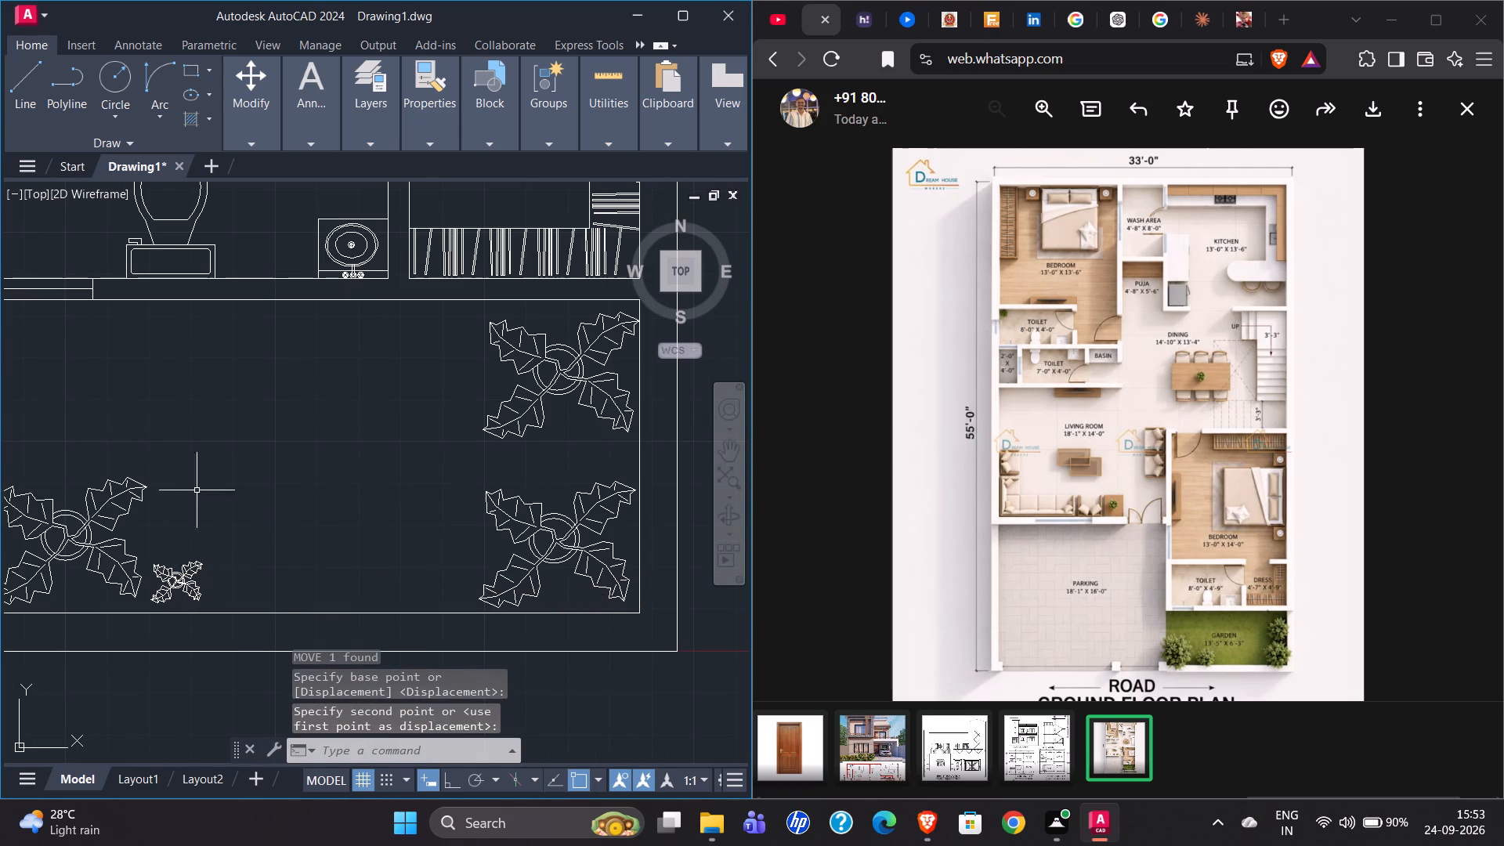
Delete all the leftover furniture blocks above the house plan.
{"action": "scroll", "coordinate": [99, 517], "scroll_direction": "down", "scroll_amount": 1}
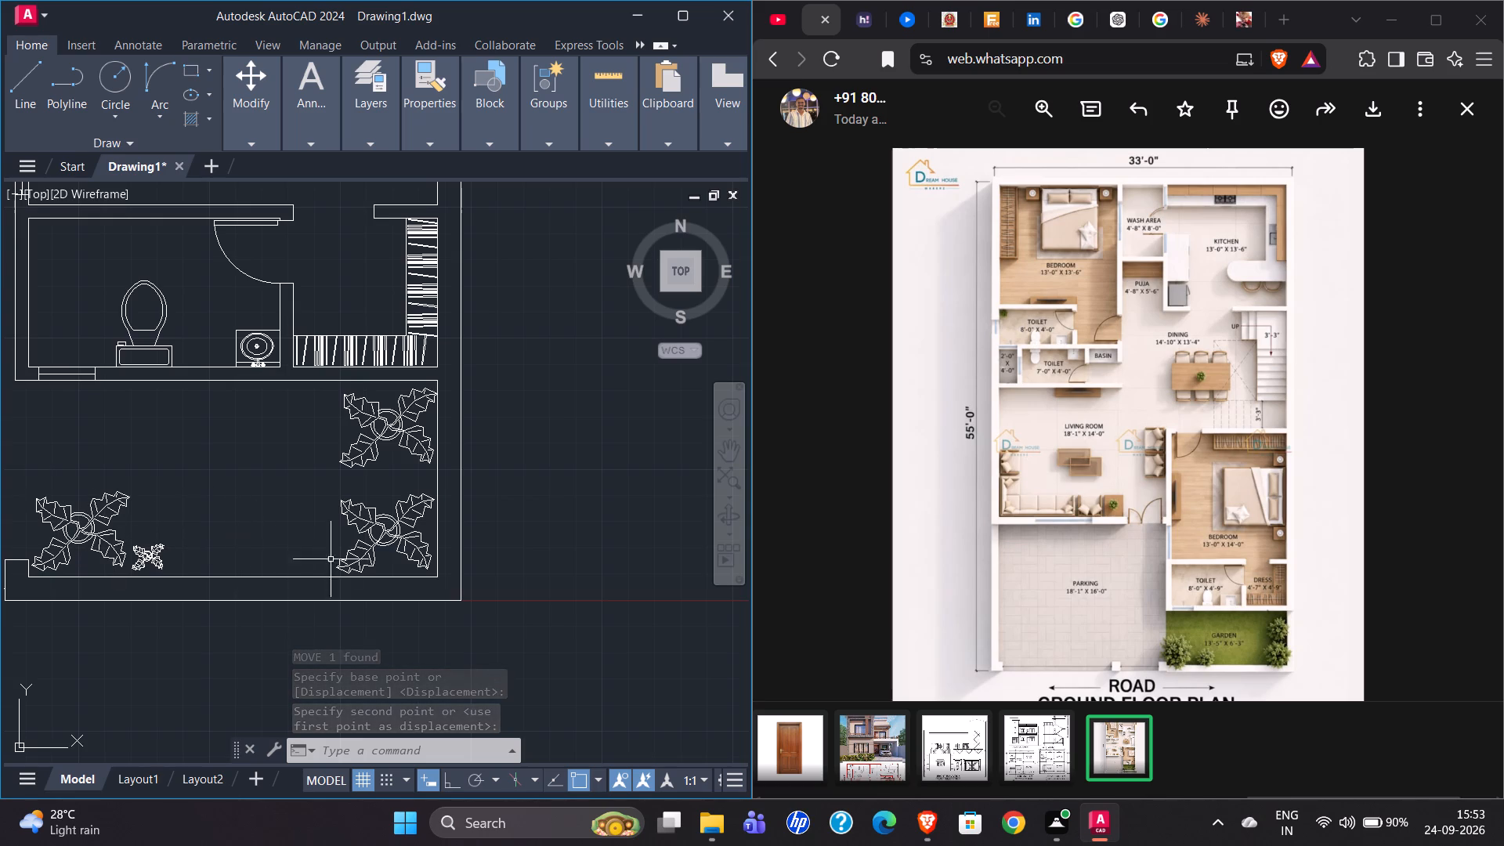
{"action": "scroll", "coordinate": [371, 541], "scroll_direction": "down", "scroll_amount": 3}
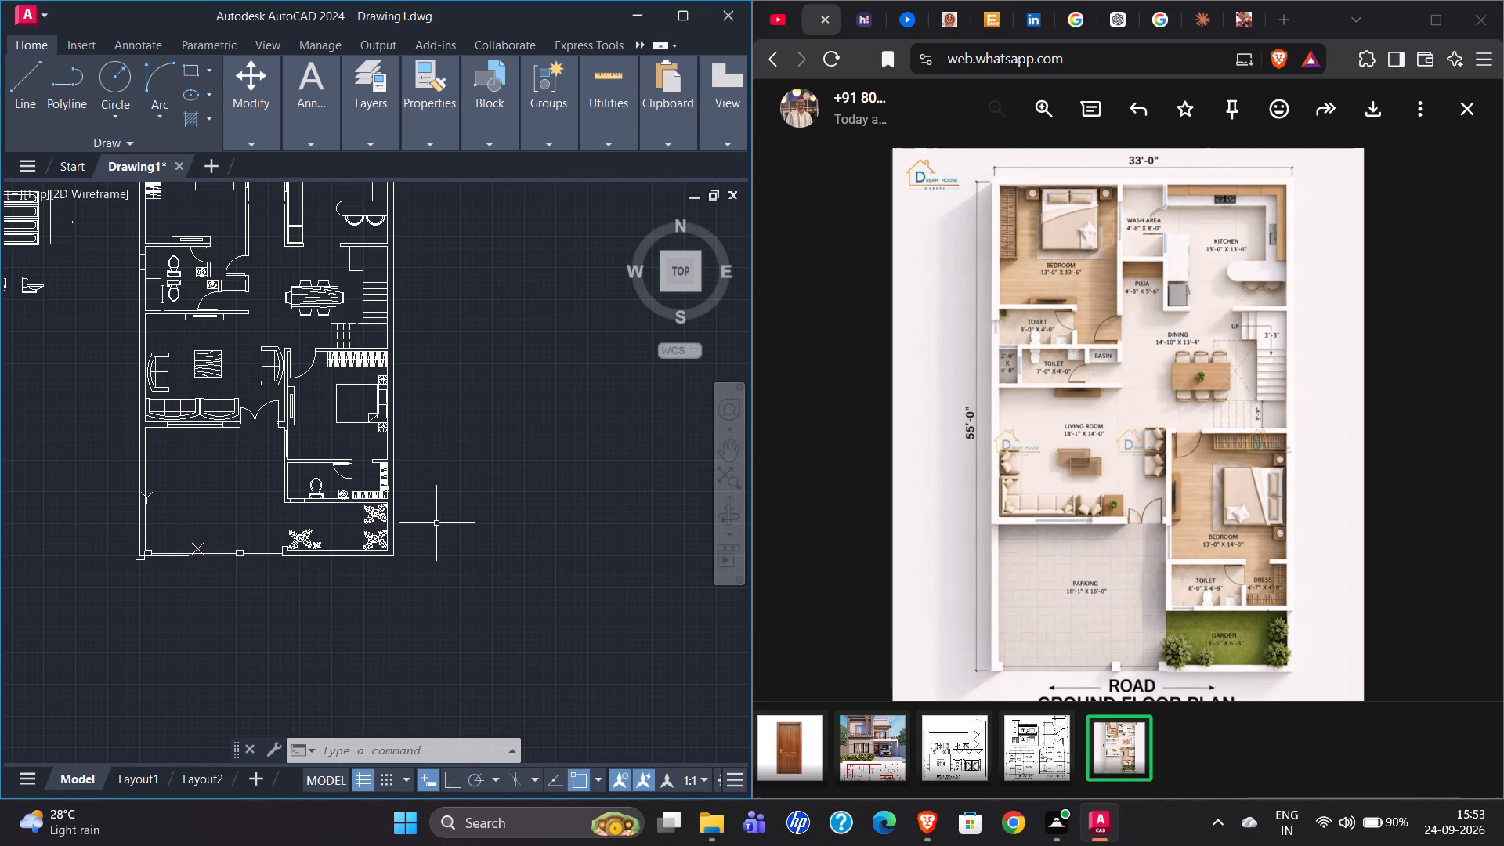
{"action": "scroll", "coordinate": [331, 500], "scroll_direction": "down", "scroll_amount": 1}
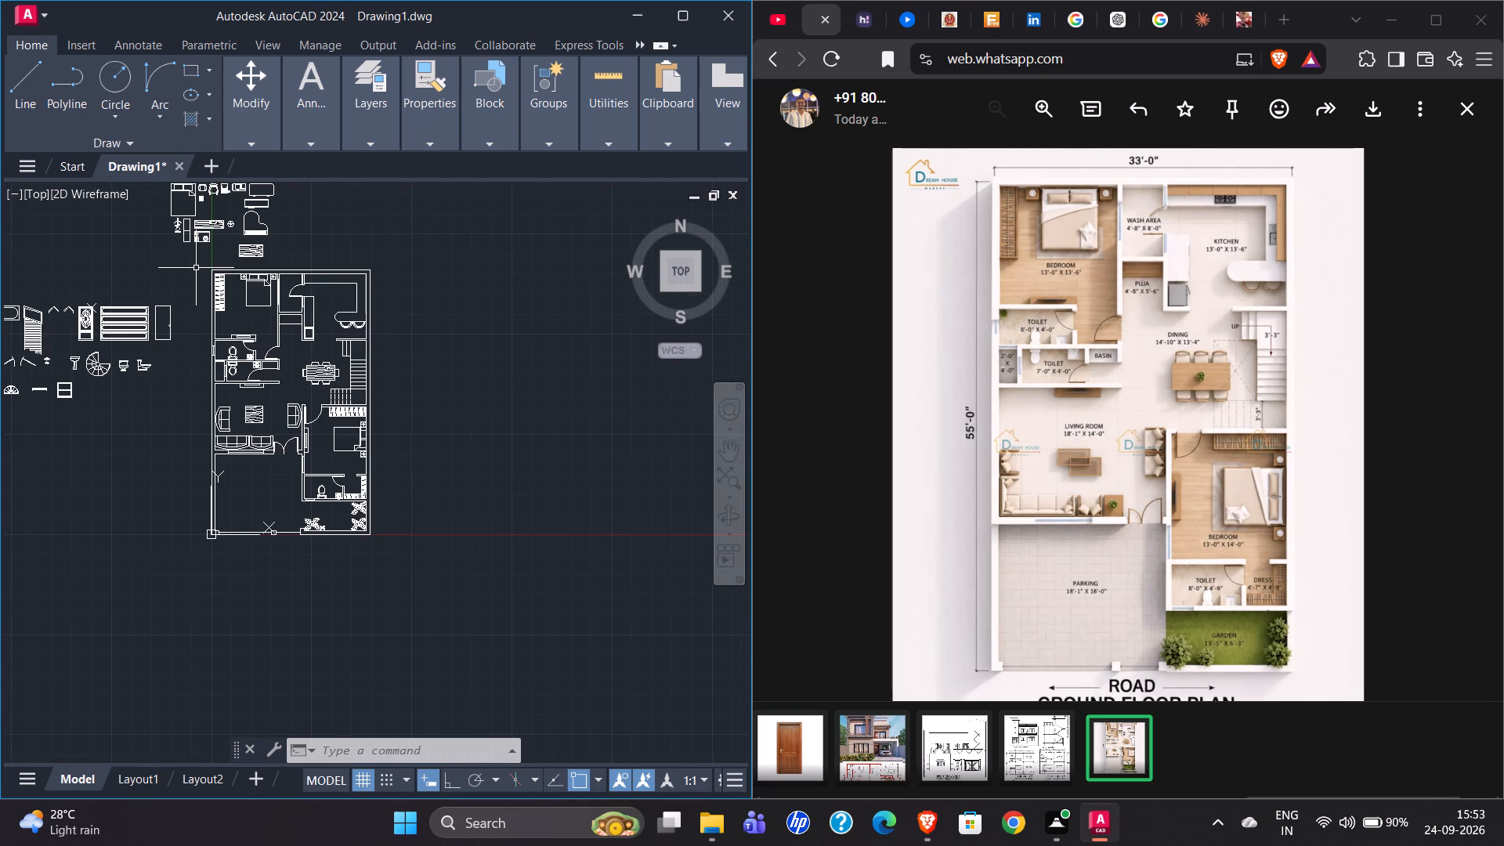
{"action": "scroll", "coordinate": [196, 268], "scroll_direction": "up", "scroll_amount": 1}
{"action": "scroll", "coordinate": [218, 407], "scroll_direction": "down", "scroll_amount": 2}
{"action": "scroll", "coordinate": [255, 312], "scroll_direction": "up", "scroll_amount": 2}
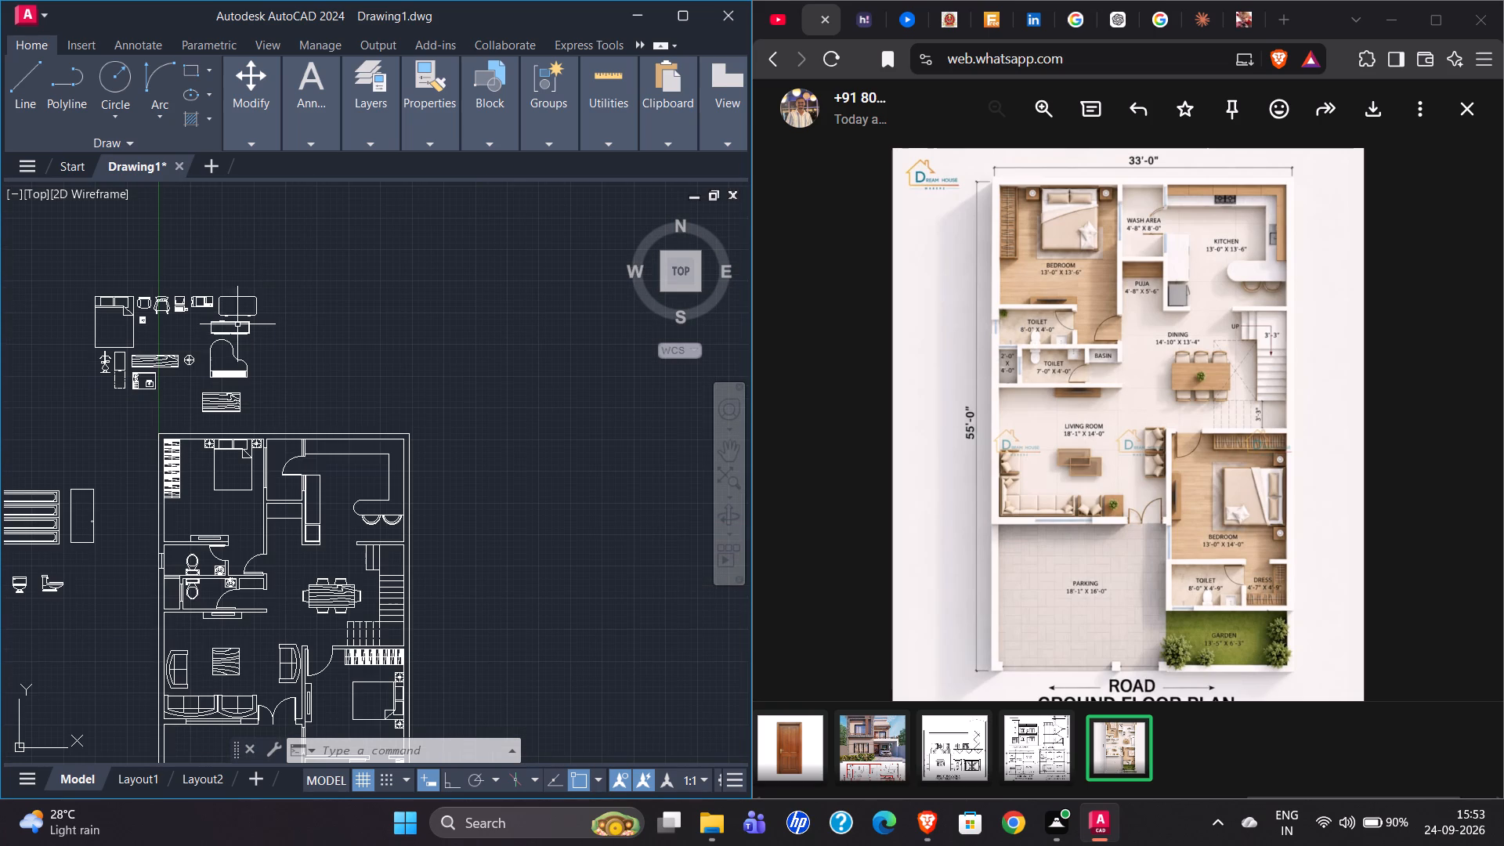
{"action": "left_click", "coordinate": [62, 249]}
{"action": "left_click", "coordinate": [295, 418]}
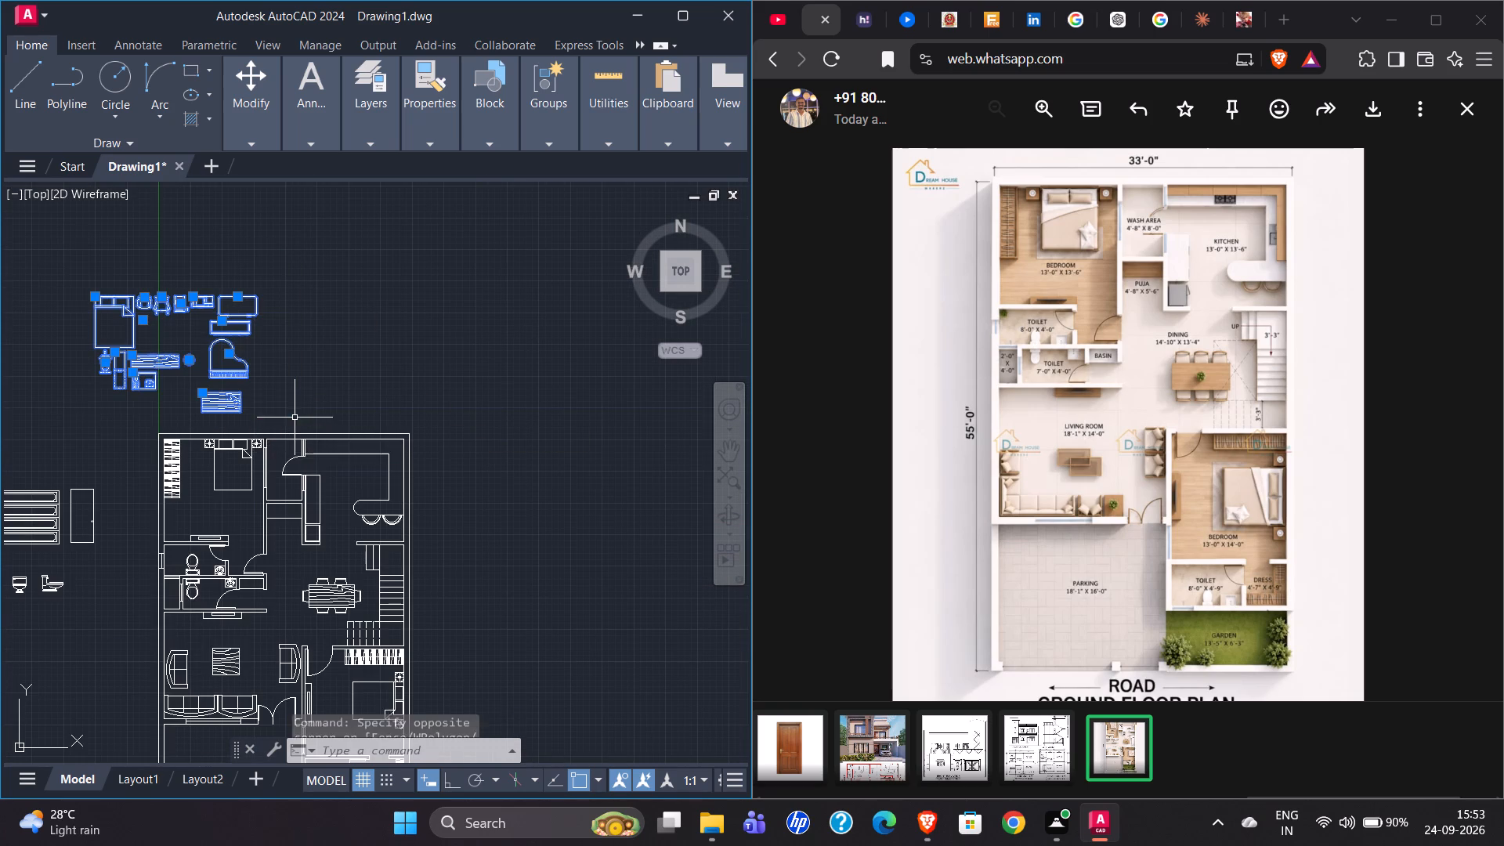
{"action": "key", "text": "Delete"}
Delete all the remaining furniture and fixture blocks to the left of the house plan.
{"action": "scroll", "coordinate": [376, 318], "scroll_direction": "down", "scroll_amount": 2}
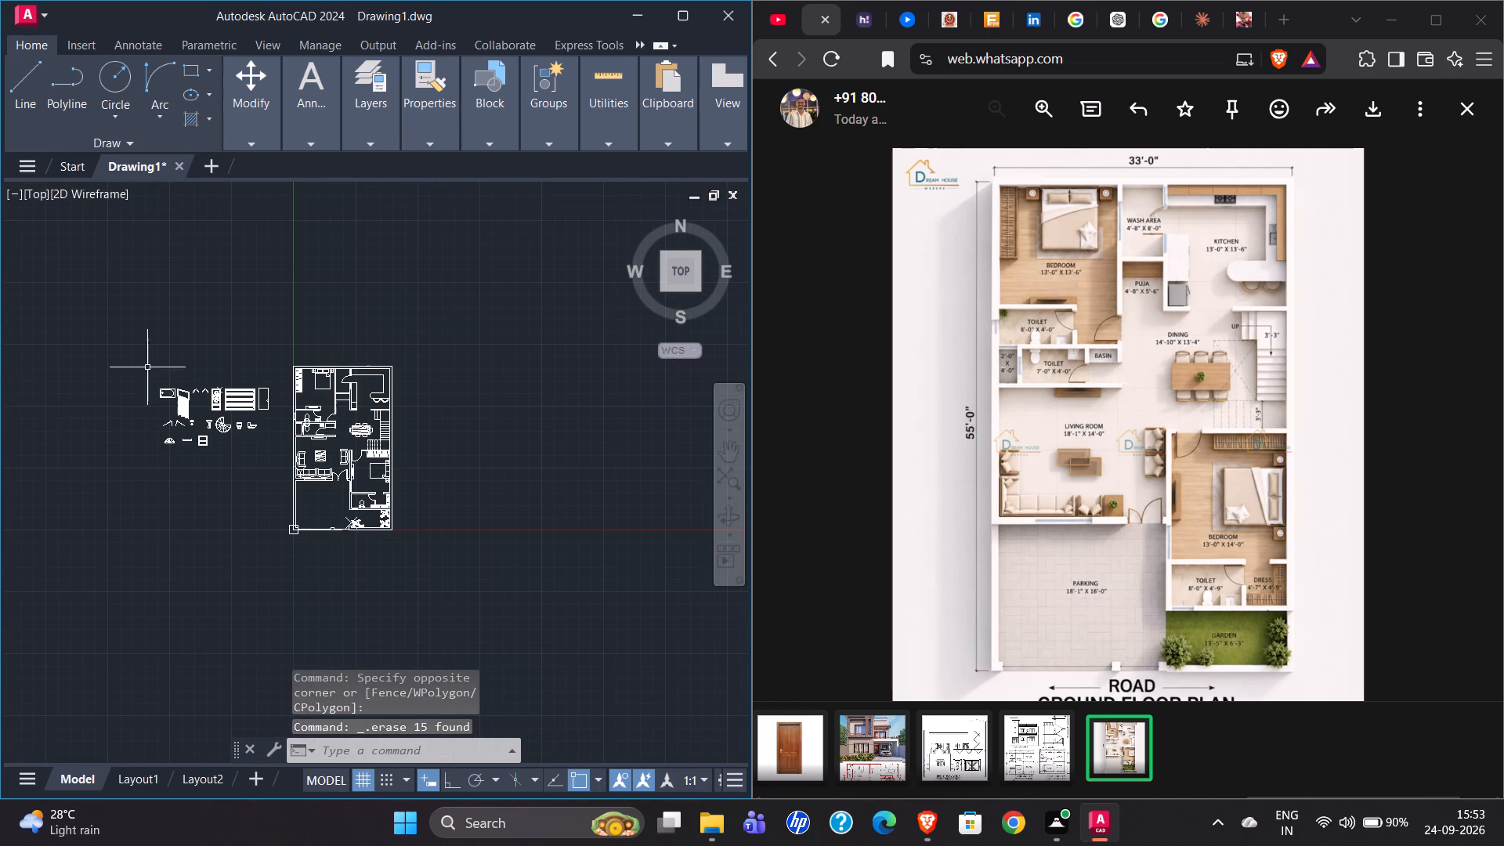
{"action": "left_click_drag", "start_coordinate": [139, 357], "coordinate": [146, 385]}
{"action": "left_click", "coordinate": [280, 484]}
{"action": "key", "text": "Delete"}
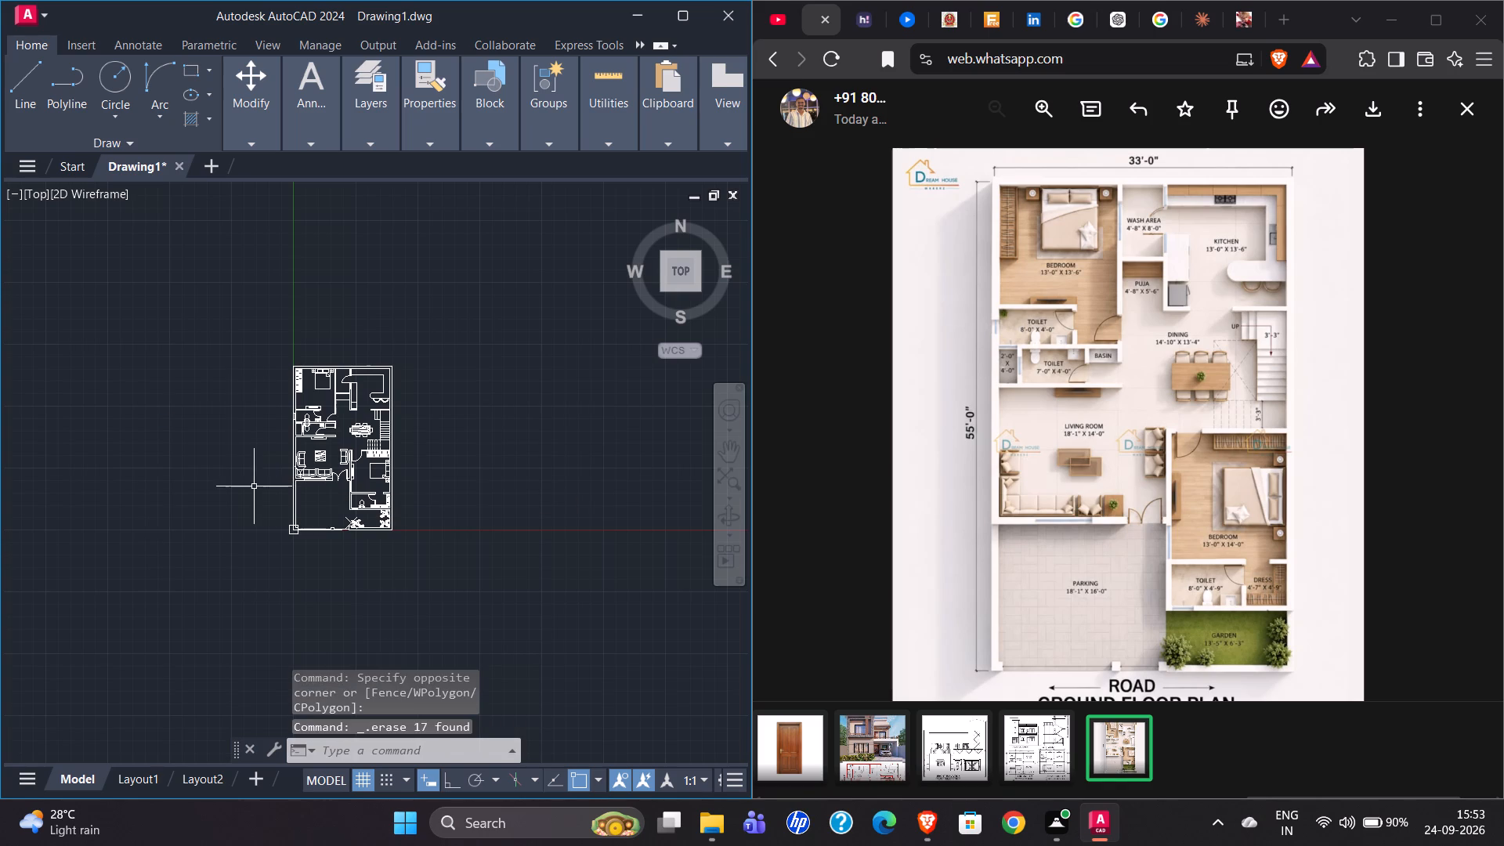
Set up a hatch with the Solid pattern in grey colour 147,149,152.
{"action": "scroll", "coordinate": [339, 409], "scroll_direction": "up", "scroll_amount": 3}
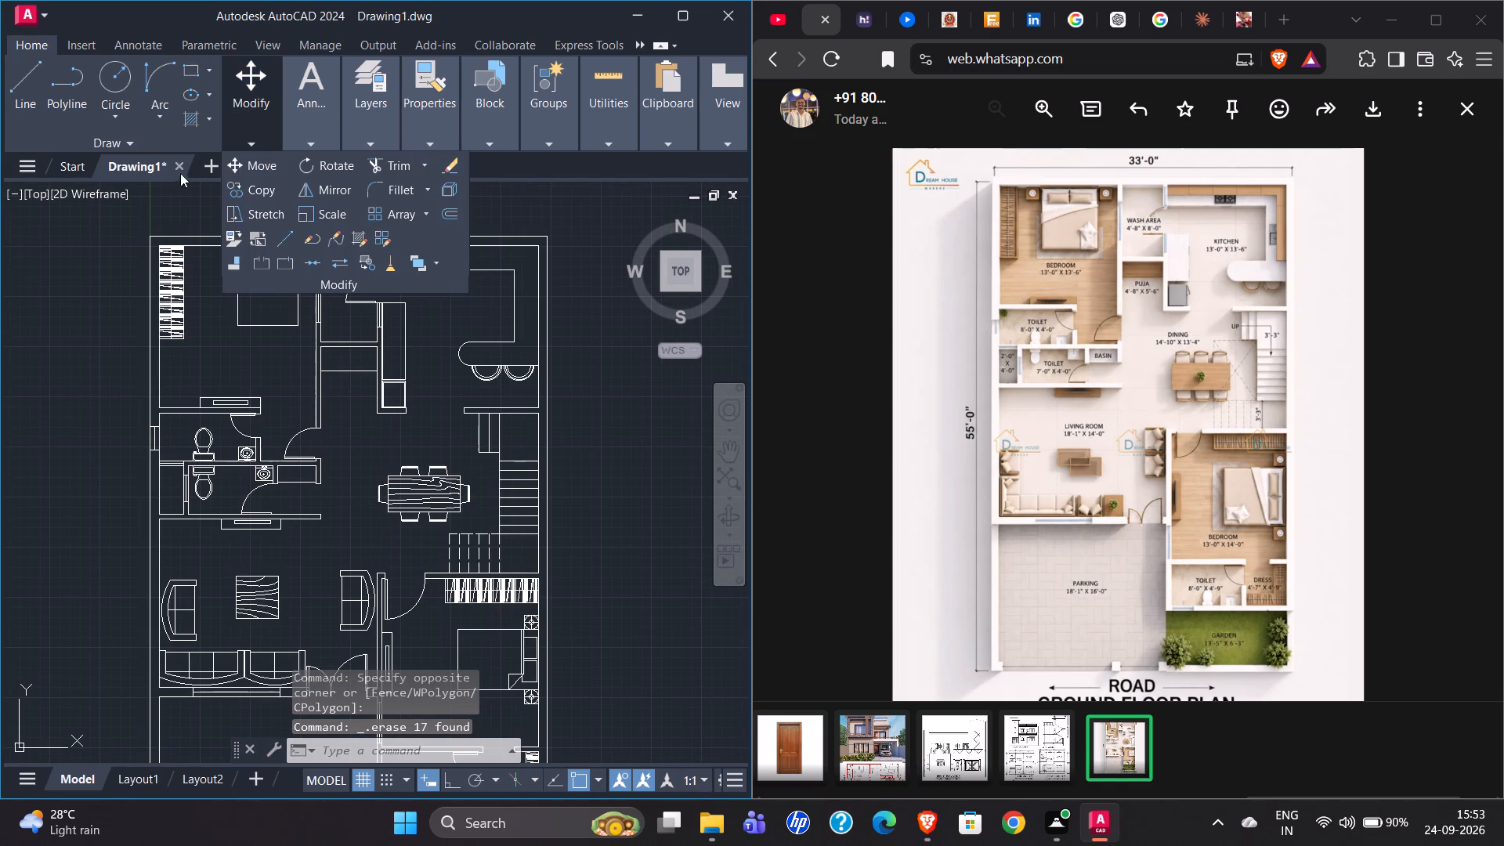
{"action": "left_click", "coordinate": [187, 126]}
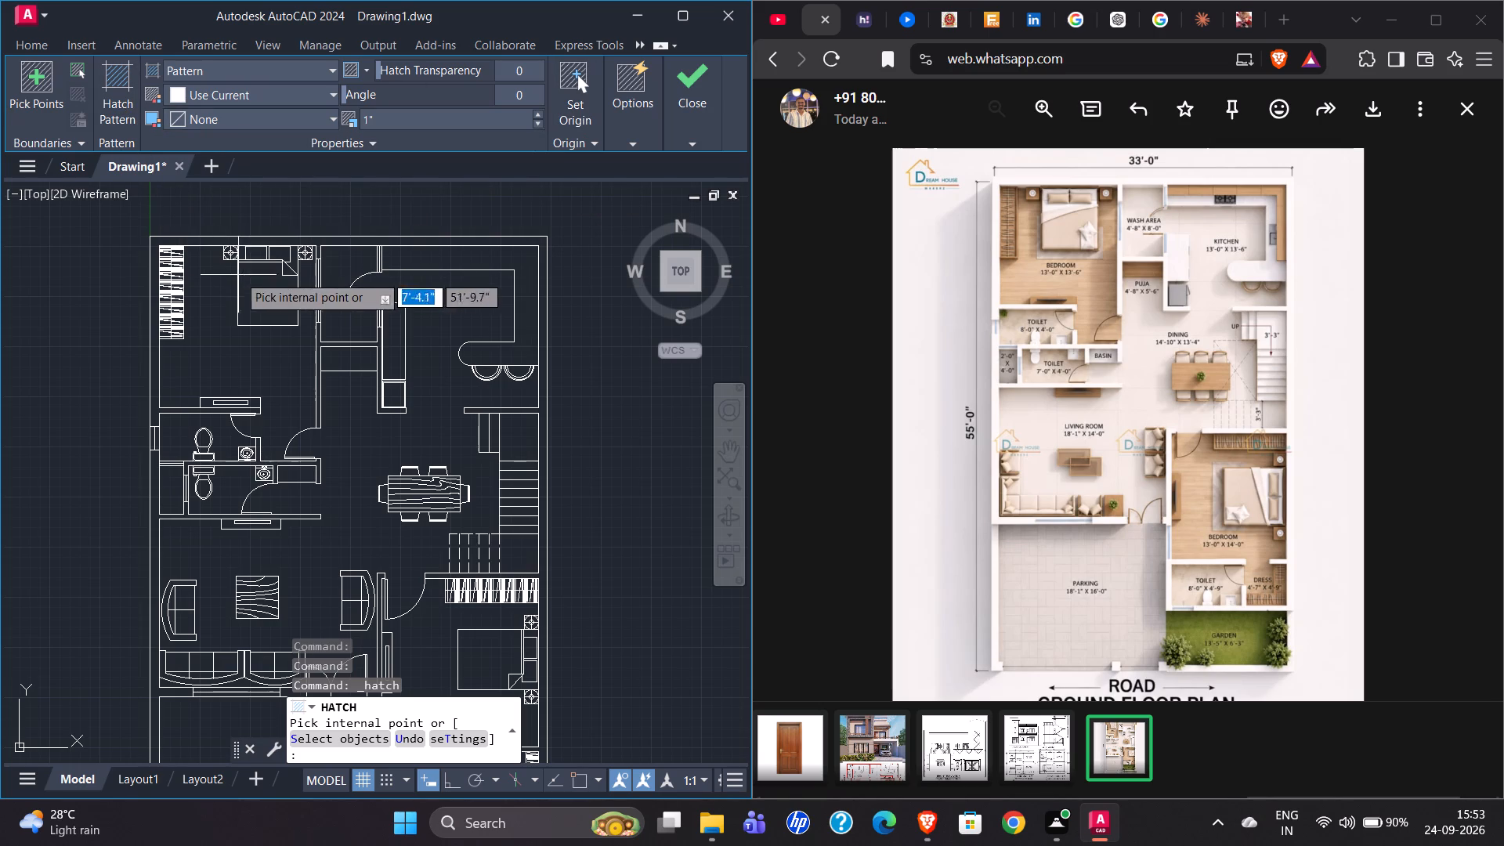
{"action": "left_click", "coordinate": [207, 64]}
{"action": "left_click", "coordinate": [204, 84]}
{"action": "left_click", "coordinate": [215, 92]}
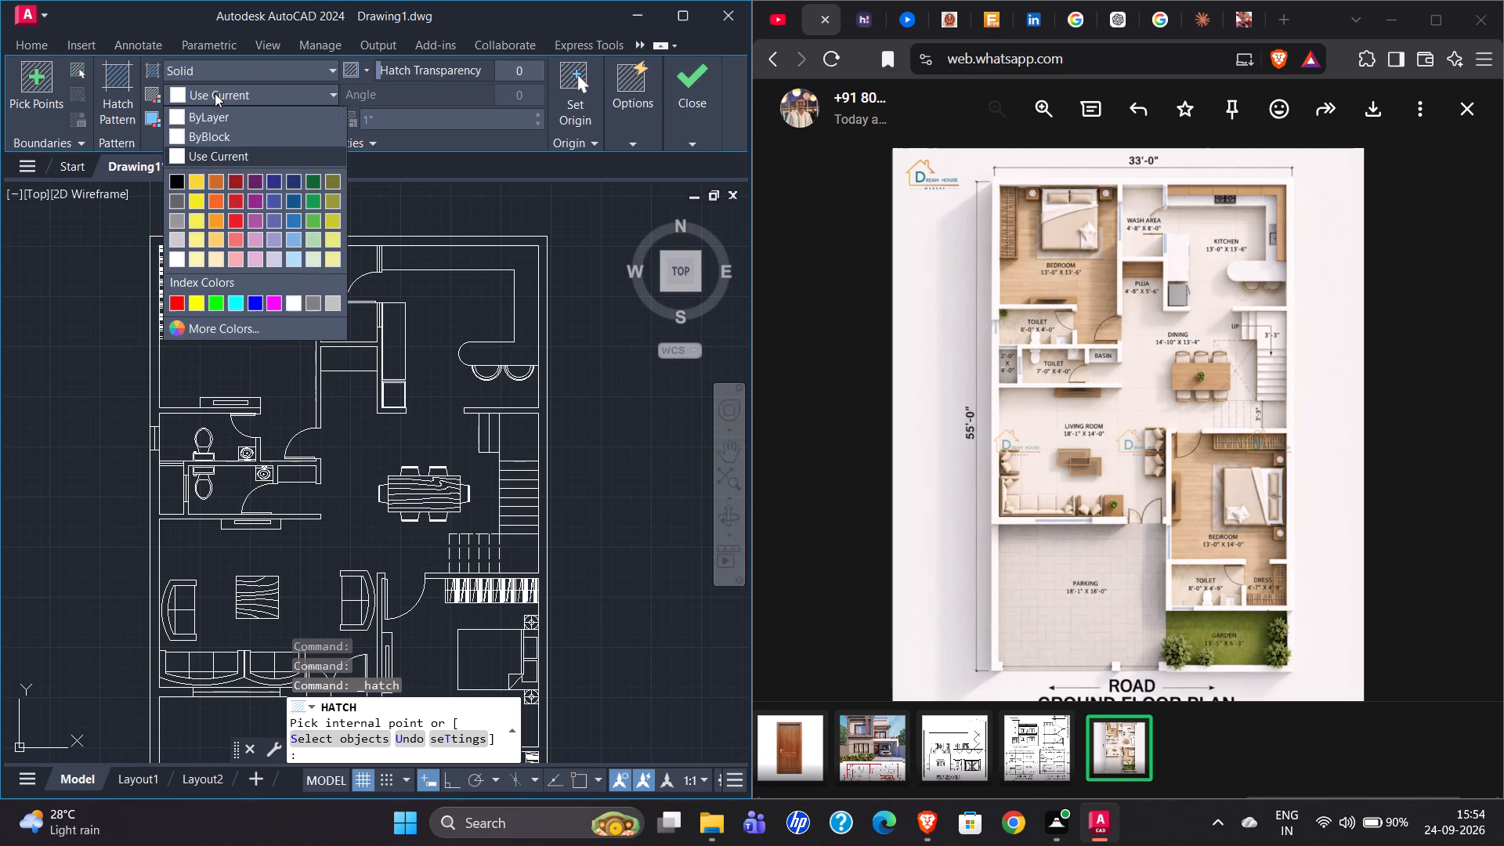
{"action": "left_click", "coordinate": [178, 217]}
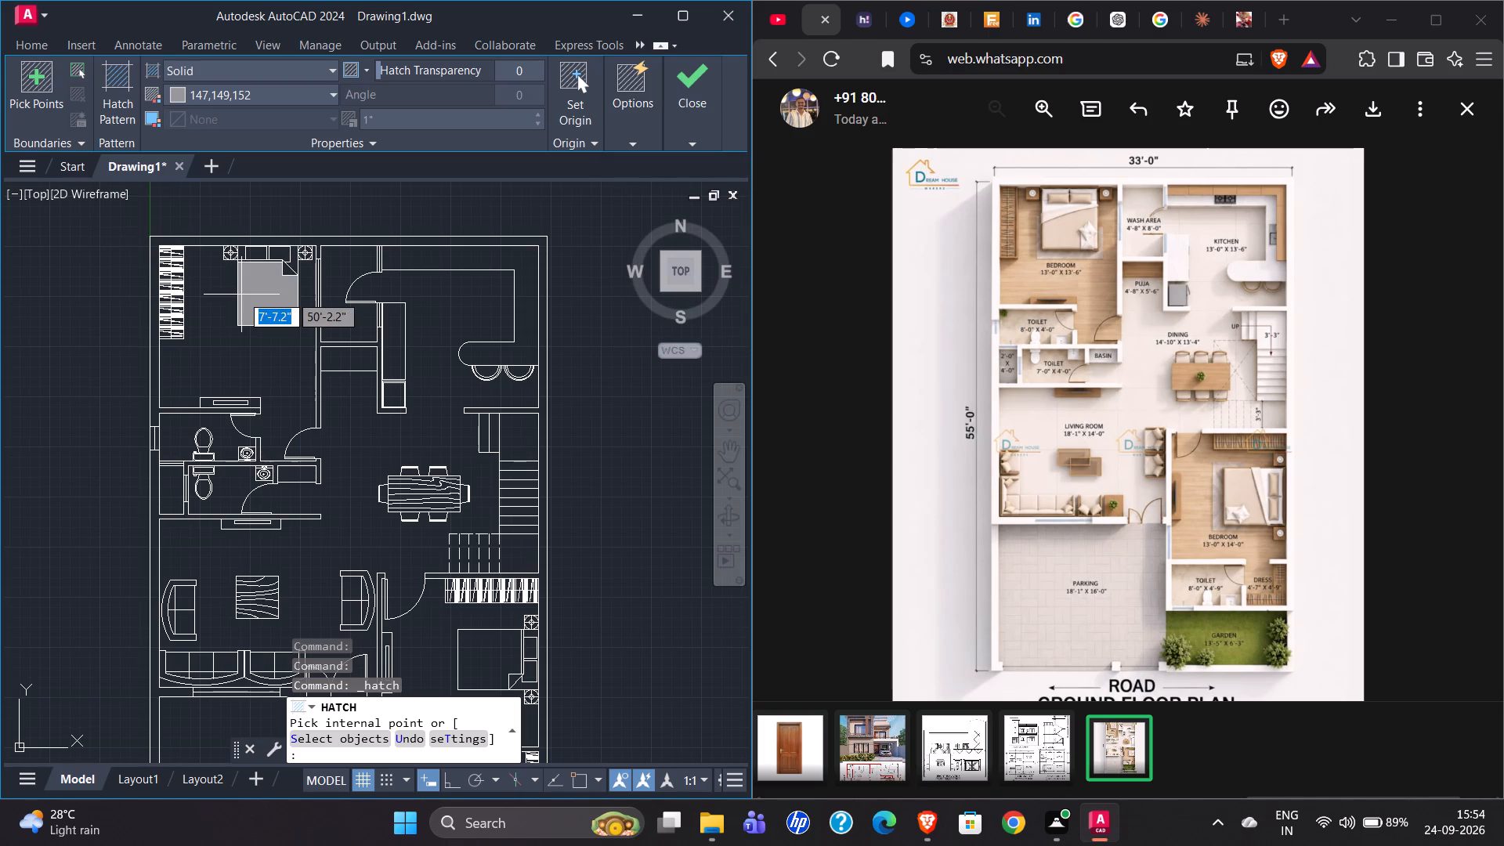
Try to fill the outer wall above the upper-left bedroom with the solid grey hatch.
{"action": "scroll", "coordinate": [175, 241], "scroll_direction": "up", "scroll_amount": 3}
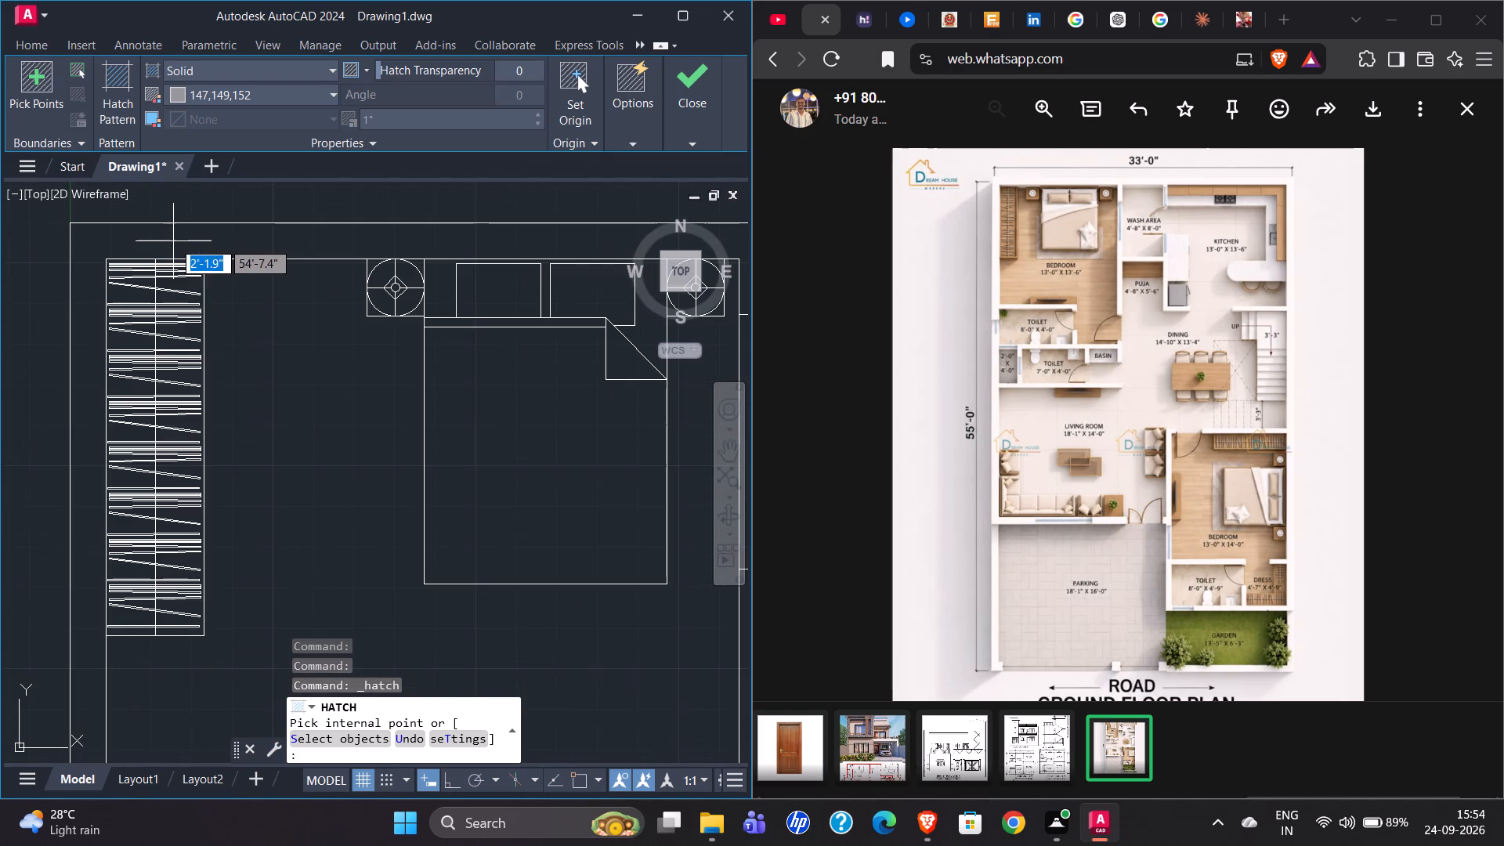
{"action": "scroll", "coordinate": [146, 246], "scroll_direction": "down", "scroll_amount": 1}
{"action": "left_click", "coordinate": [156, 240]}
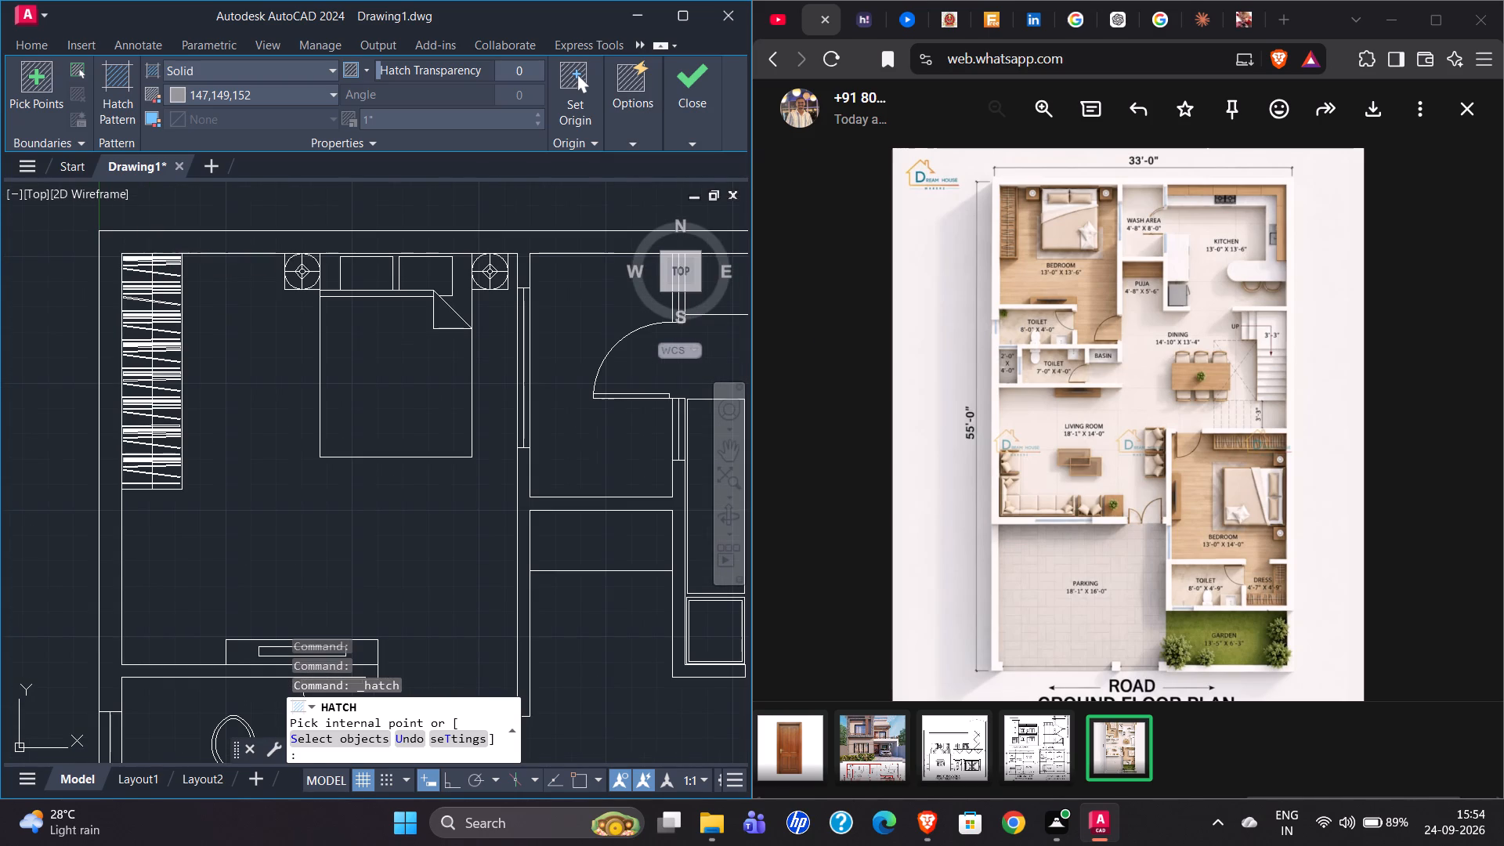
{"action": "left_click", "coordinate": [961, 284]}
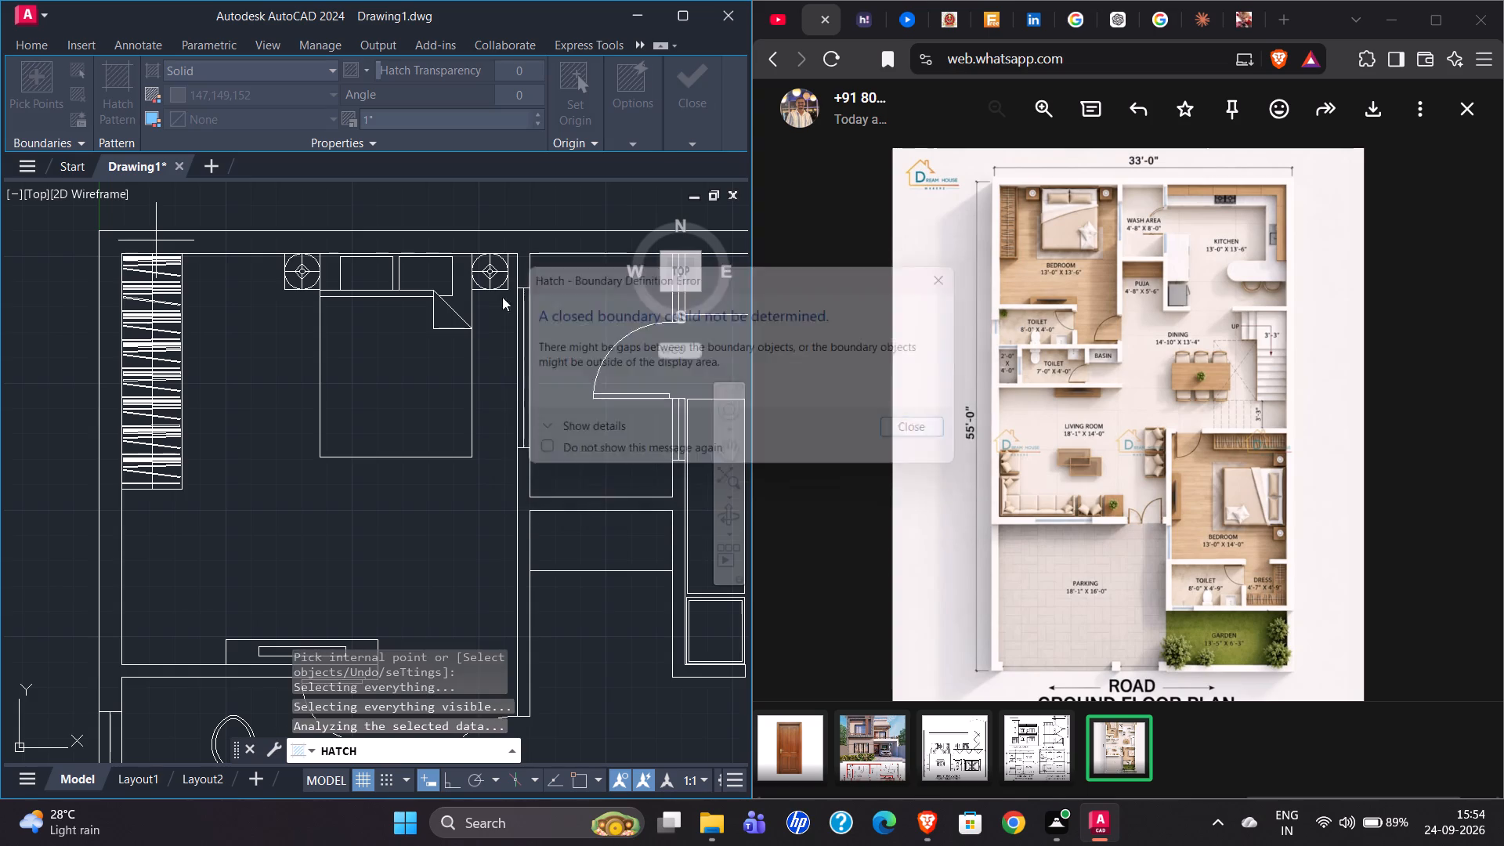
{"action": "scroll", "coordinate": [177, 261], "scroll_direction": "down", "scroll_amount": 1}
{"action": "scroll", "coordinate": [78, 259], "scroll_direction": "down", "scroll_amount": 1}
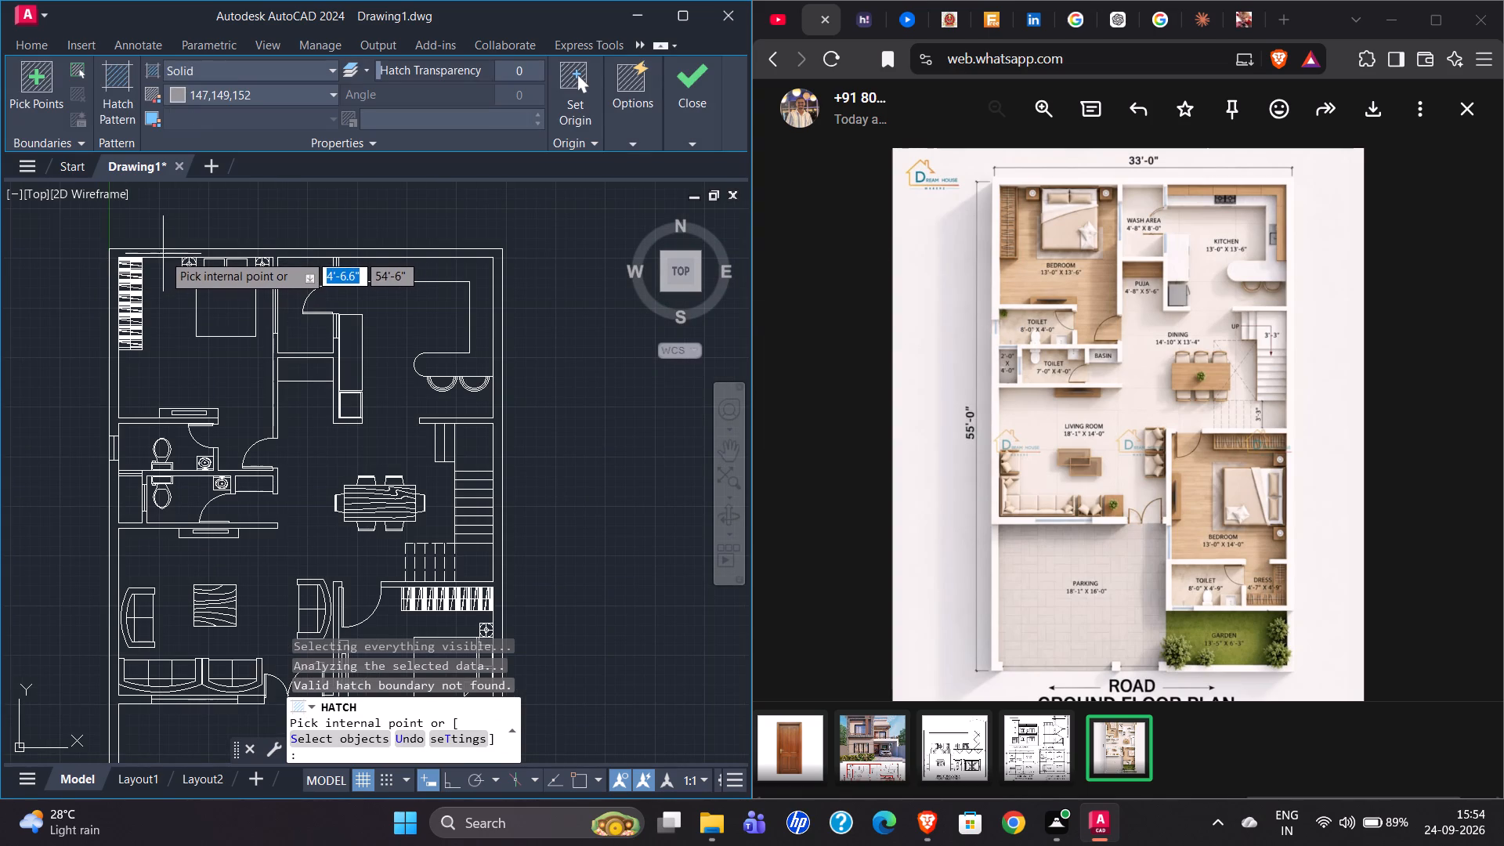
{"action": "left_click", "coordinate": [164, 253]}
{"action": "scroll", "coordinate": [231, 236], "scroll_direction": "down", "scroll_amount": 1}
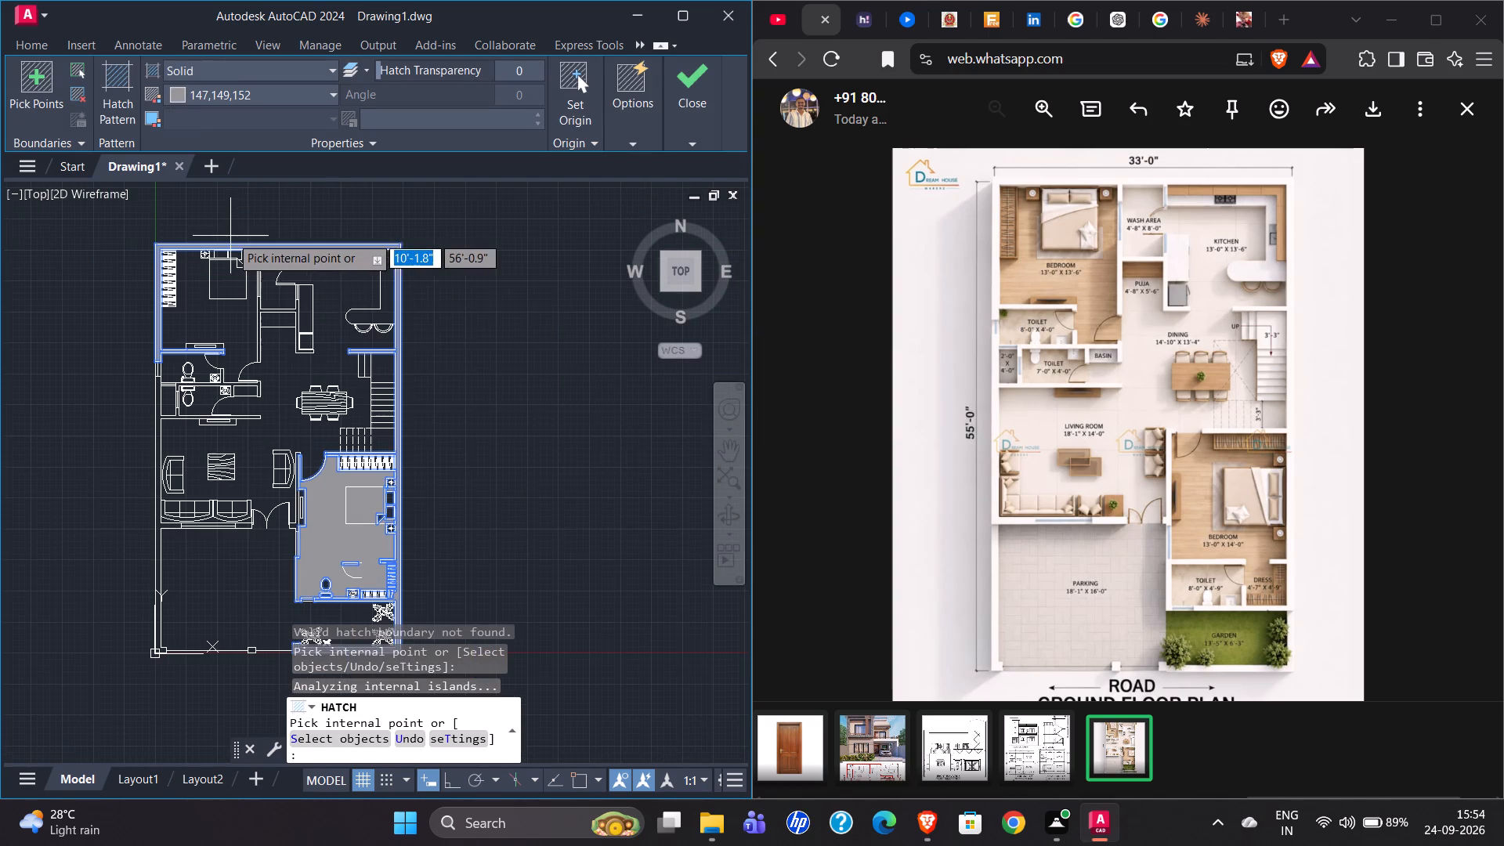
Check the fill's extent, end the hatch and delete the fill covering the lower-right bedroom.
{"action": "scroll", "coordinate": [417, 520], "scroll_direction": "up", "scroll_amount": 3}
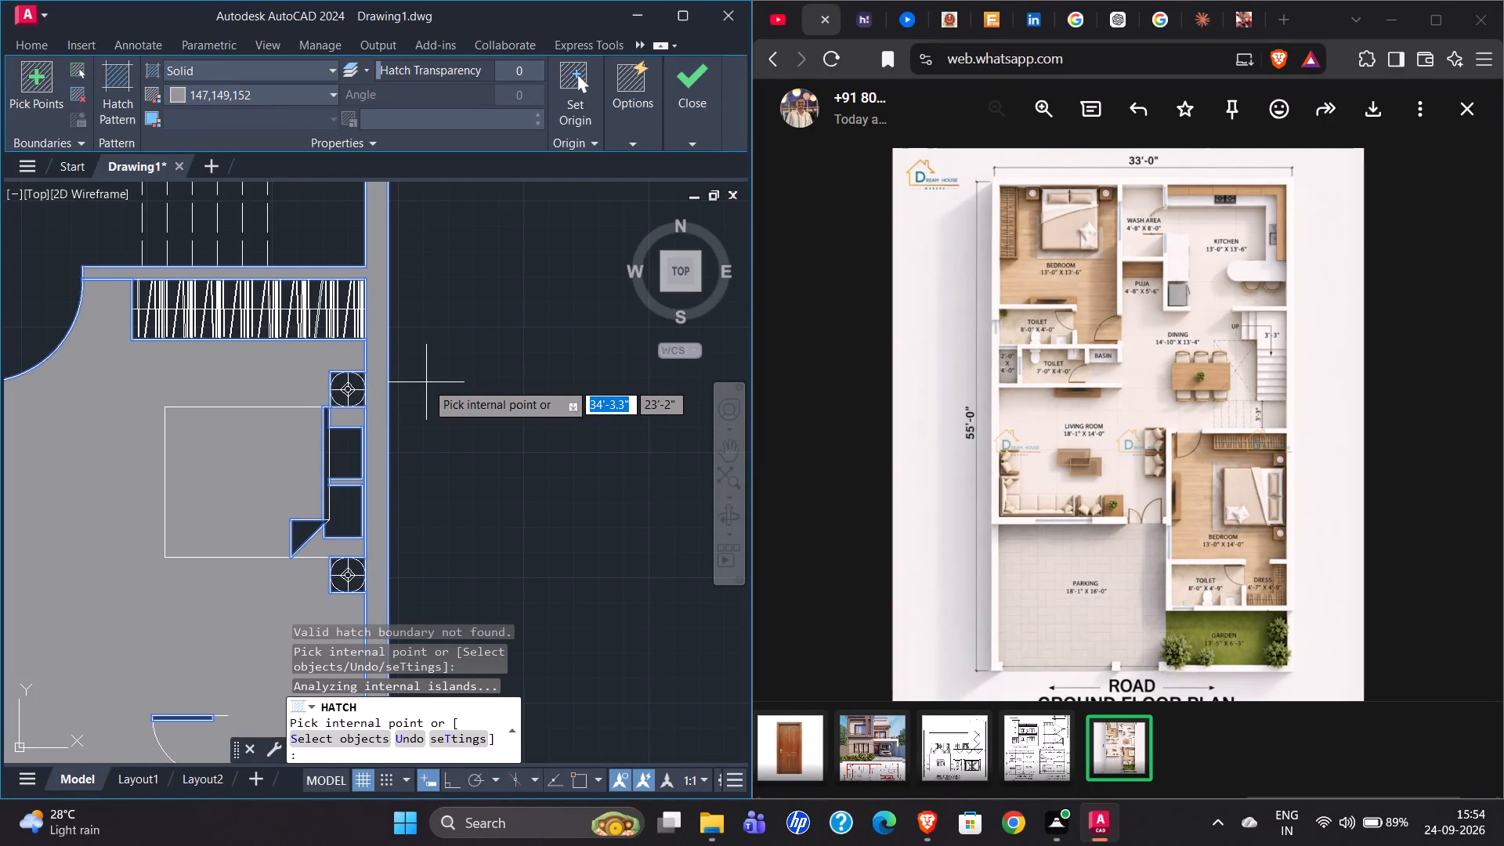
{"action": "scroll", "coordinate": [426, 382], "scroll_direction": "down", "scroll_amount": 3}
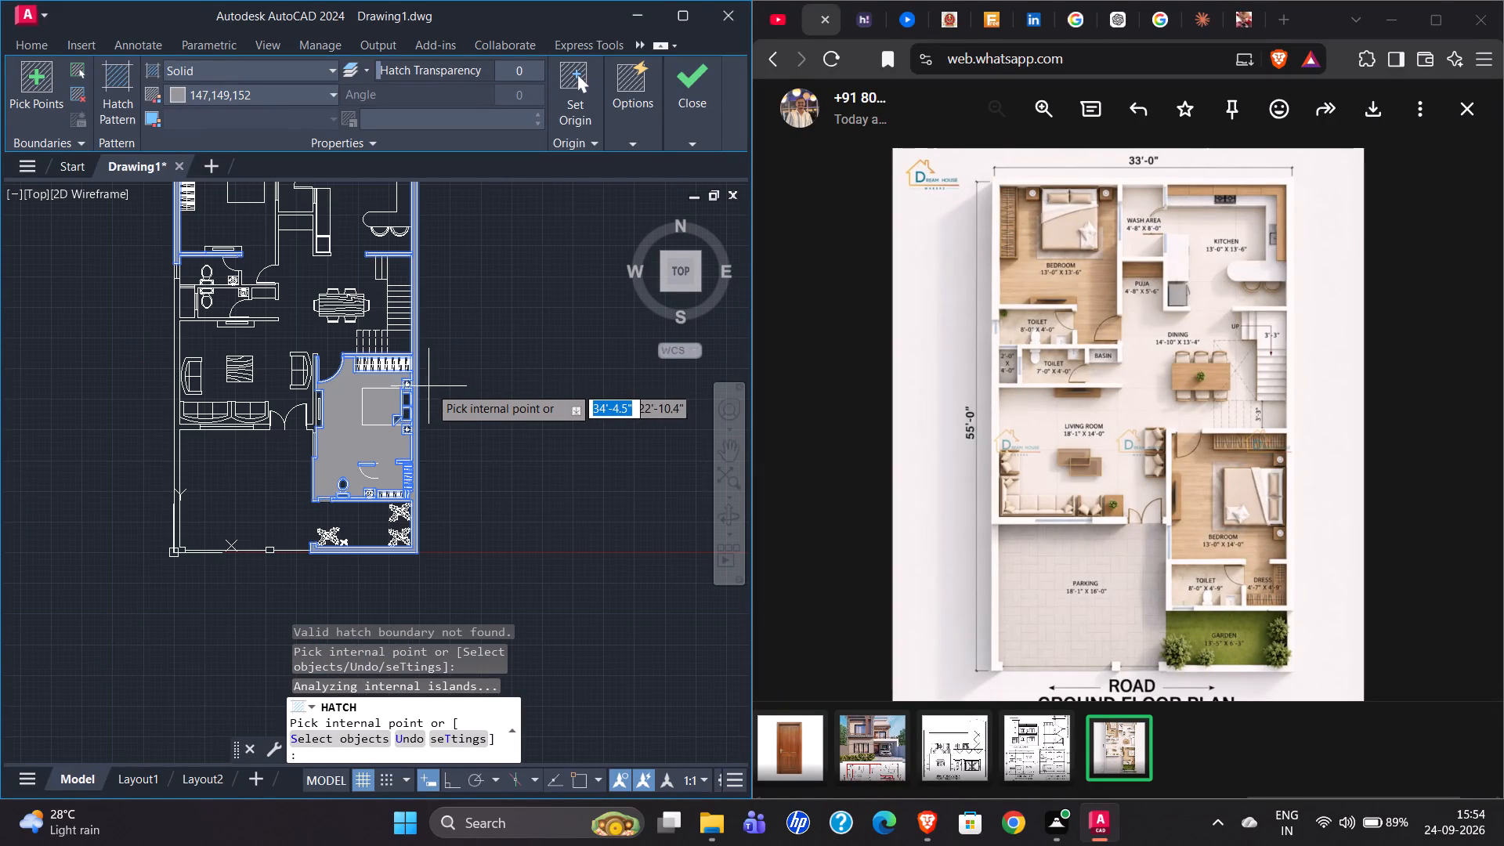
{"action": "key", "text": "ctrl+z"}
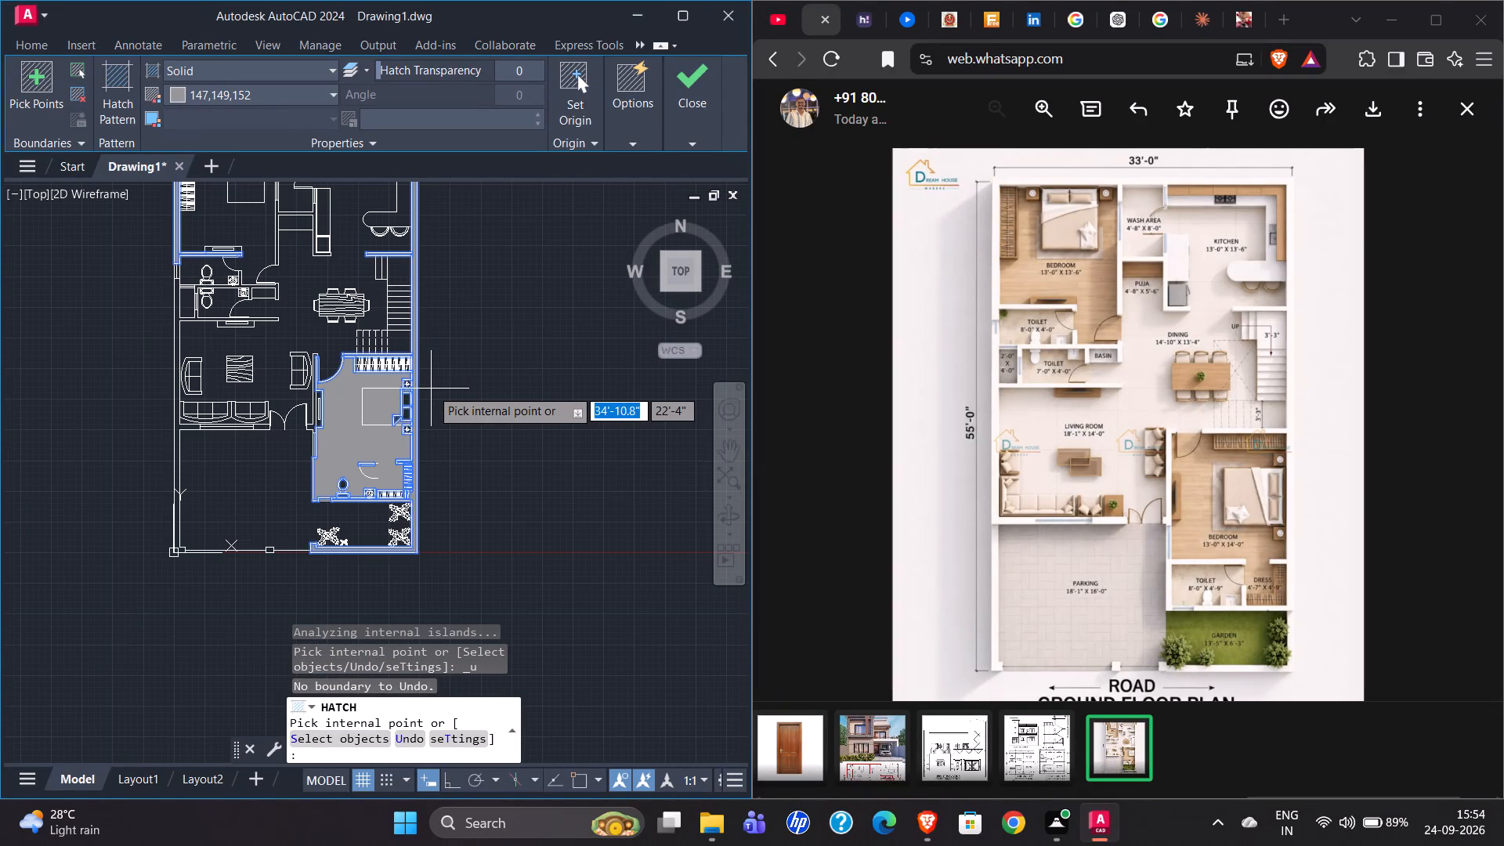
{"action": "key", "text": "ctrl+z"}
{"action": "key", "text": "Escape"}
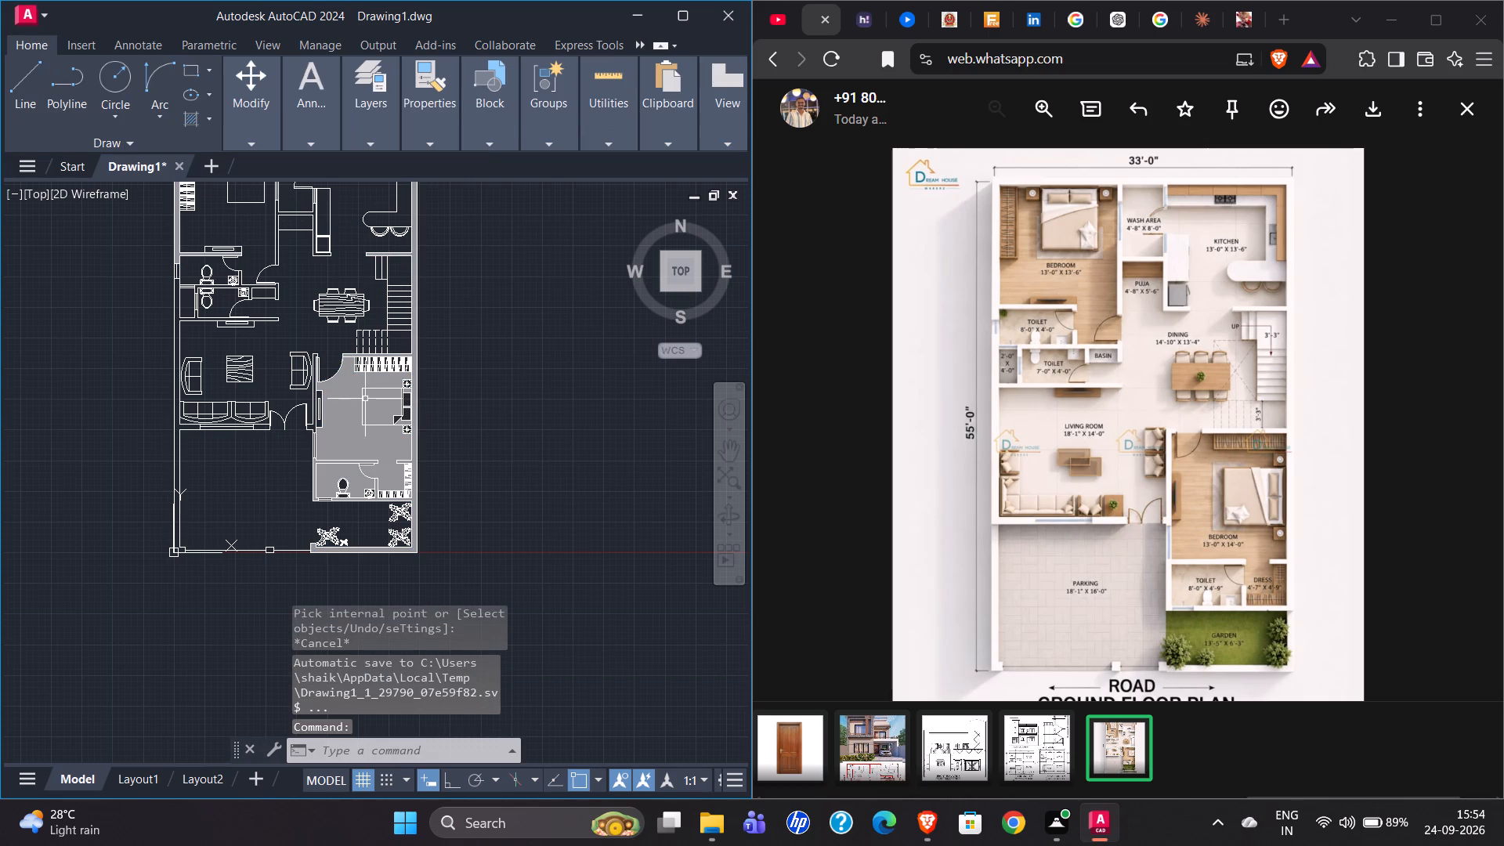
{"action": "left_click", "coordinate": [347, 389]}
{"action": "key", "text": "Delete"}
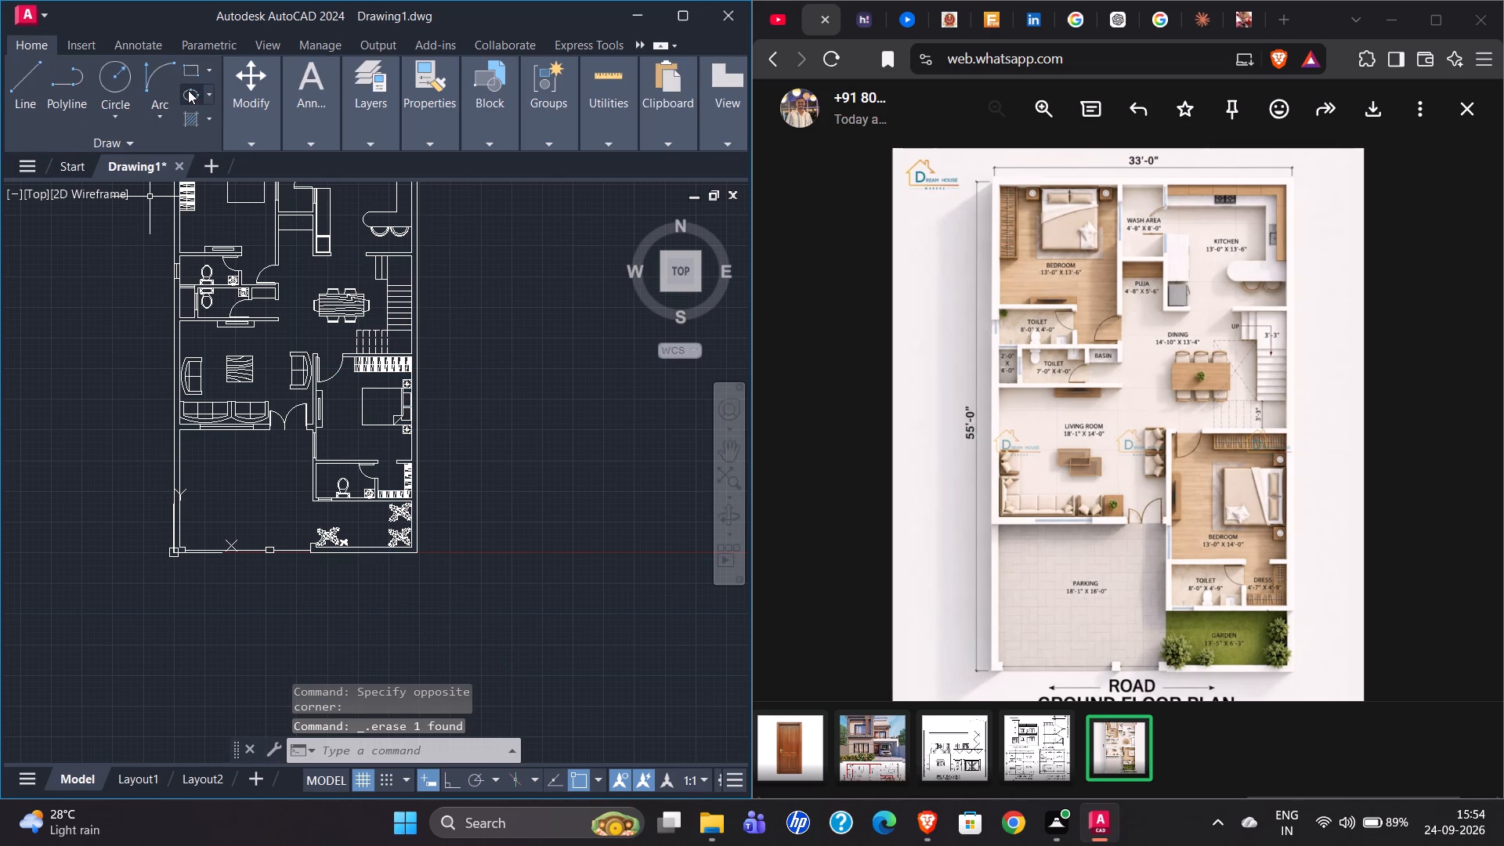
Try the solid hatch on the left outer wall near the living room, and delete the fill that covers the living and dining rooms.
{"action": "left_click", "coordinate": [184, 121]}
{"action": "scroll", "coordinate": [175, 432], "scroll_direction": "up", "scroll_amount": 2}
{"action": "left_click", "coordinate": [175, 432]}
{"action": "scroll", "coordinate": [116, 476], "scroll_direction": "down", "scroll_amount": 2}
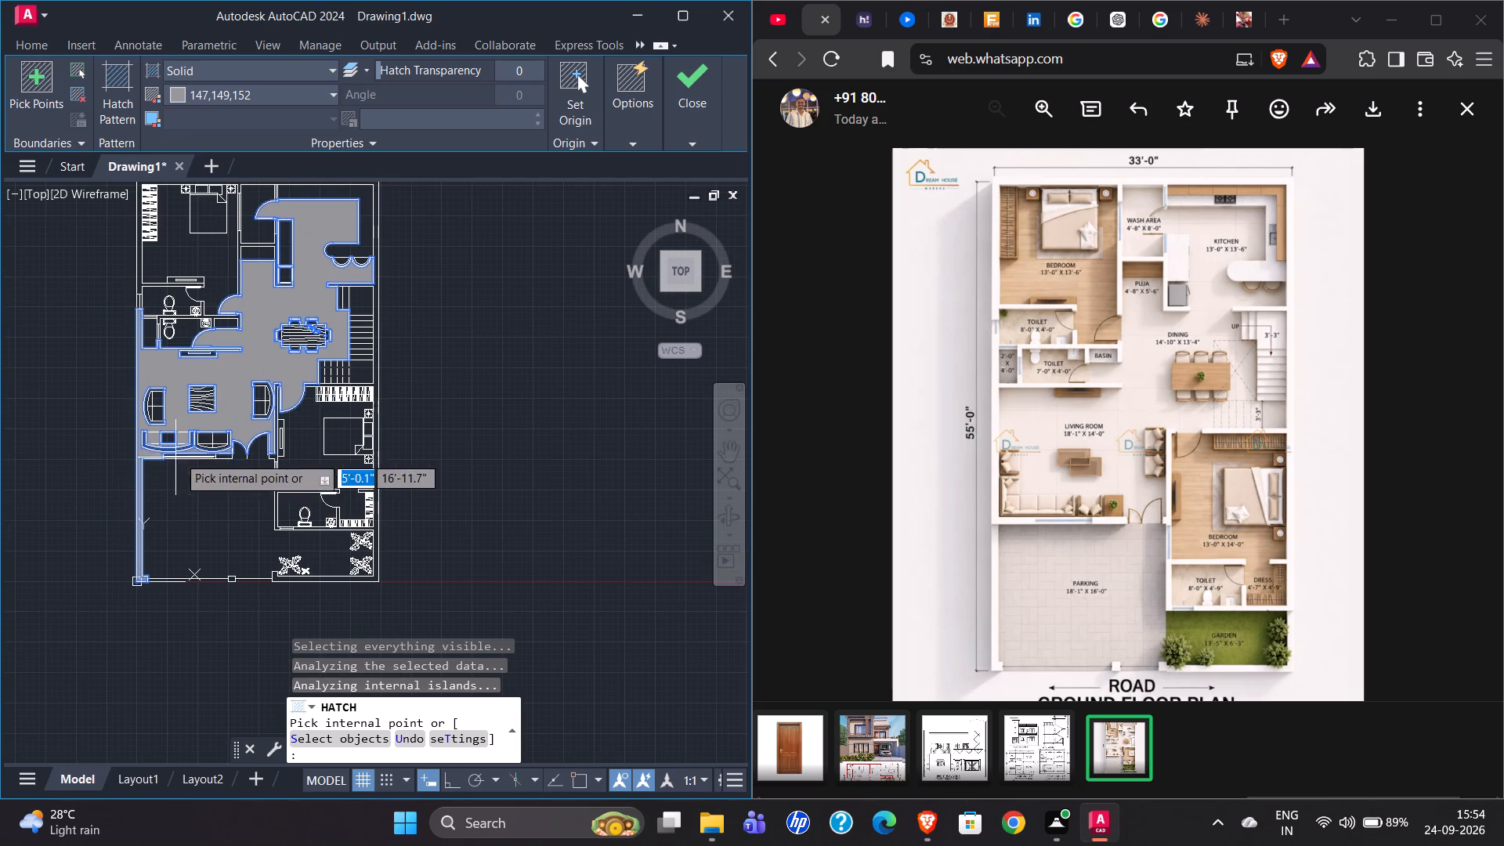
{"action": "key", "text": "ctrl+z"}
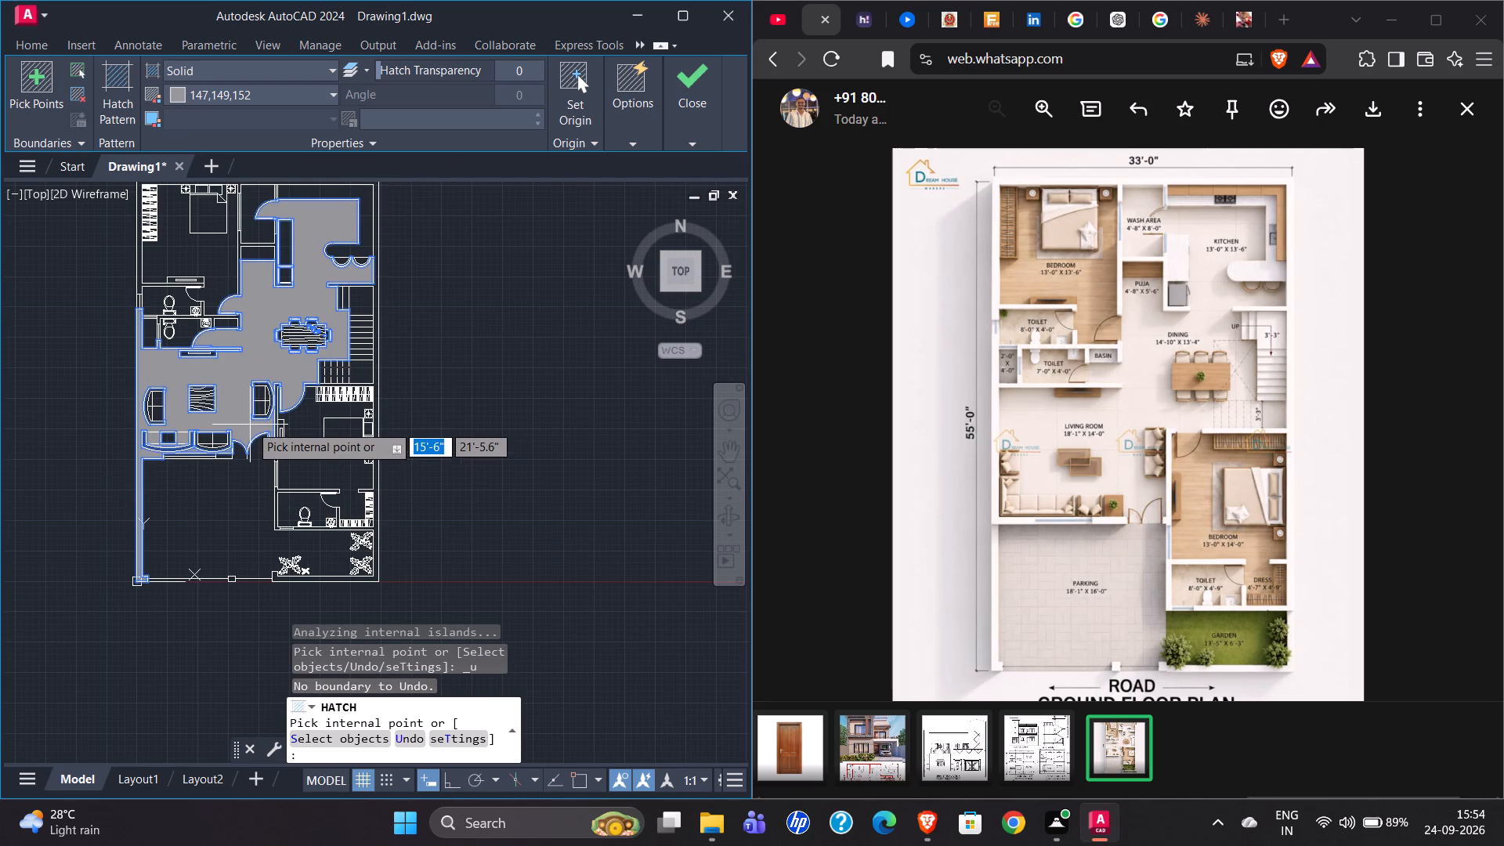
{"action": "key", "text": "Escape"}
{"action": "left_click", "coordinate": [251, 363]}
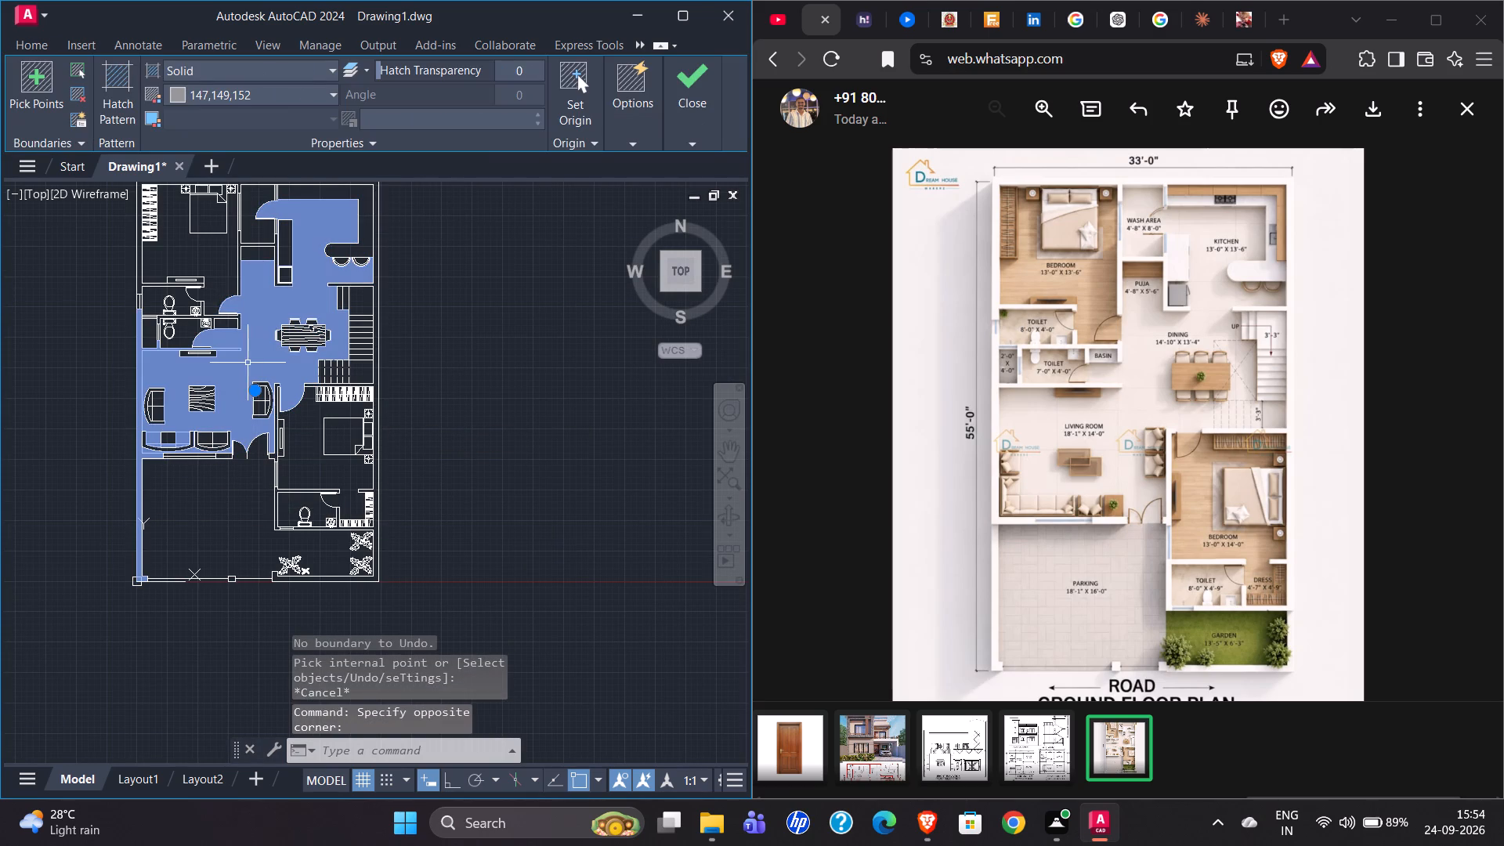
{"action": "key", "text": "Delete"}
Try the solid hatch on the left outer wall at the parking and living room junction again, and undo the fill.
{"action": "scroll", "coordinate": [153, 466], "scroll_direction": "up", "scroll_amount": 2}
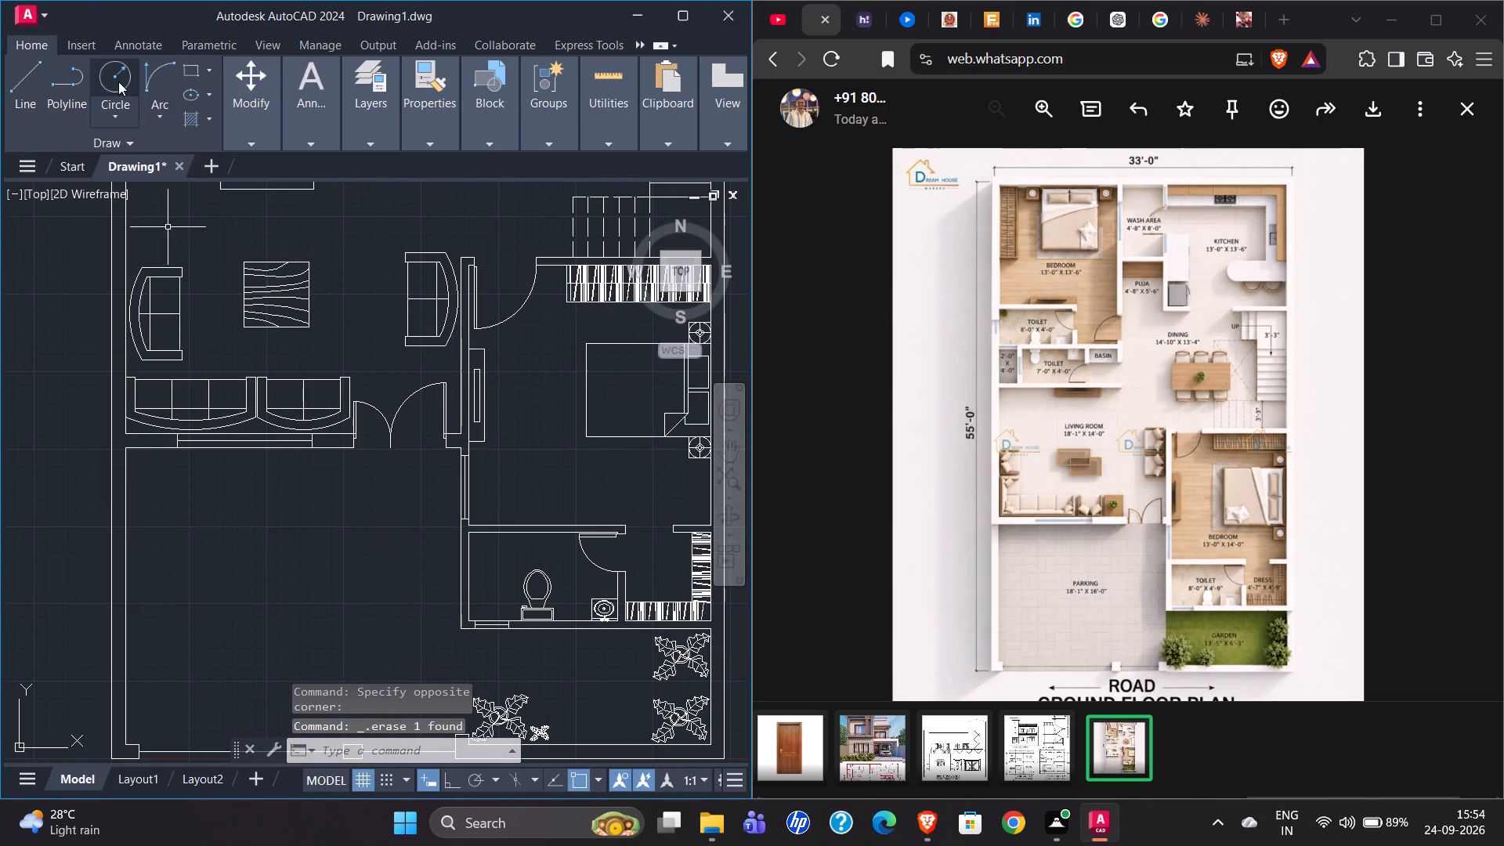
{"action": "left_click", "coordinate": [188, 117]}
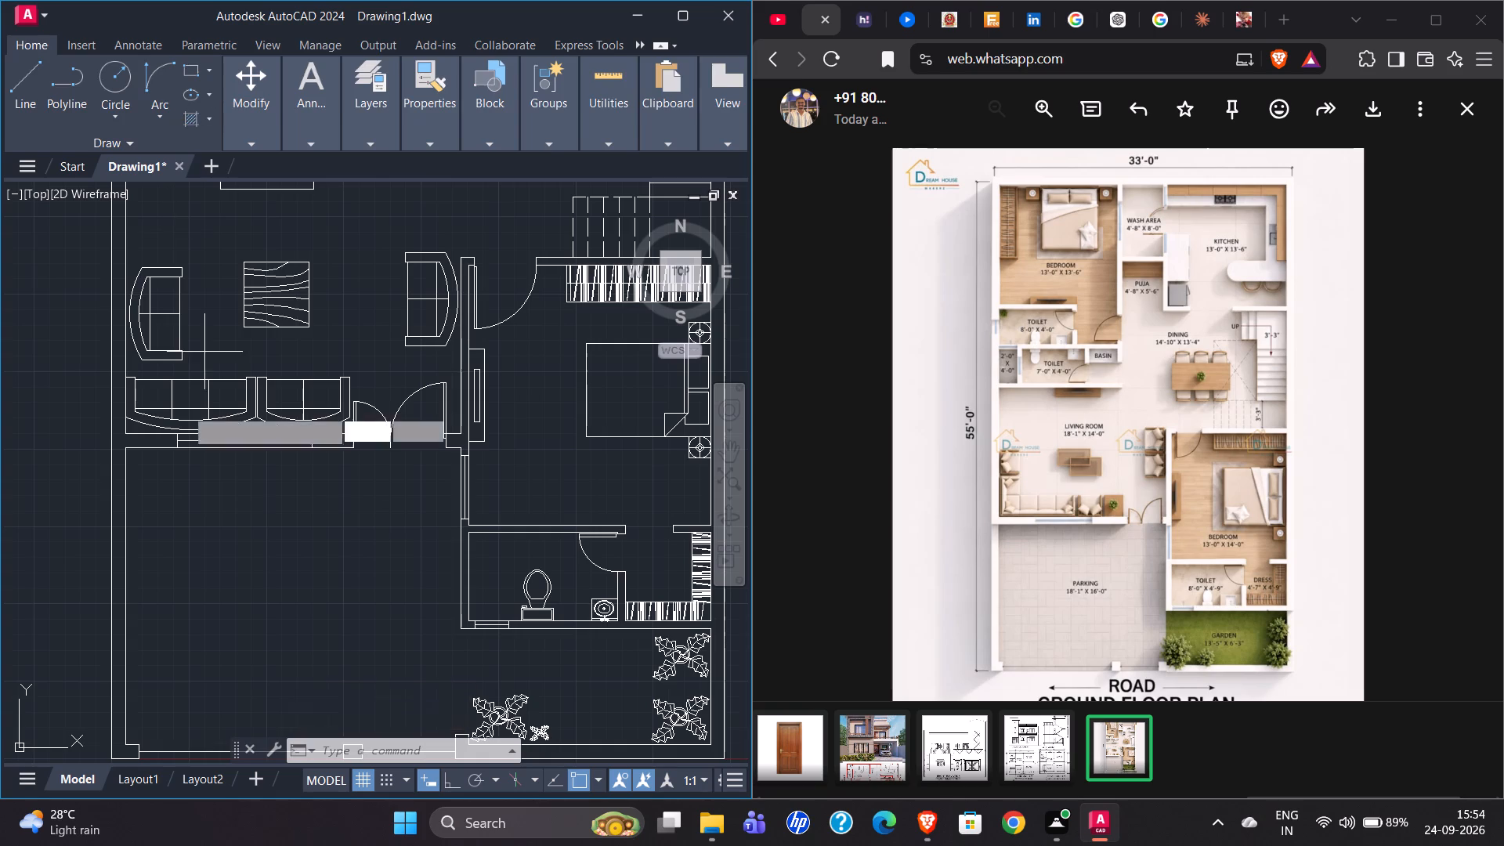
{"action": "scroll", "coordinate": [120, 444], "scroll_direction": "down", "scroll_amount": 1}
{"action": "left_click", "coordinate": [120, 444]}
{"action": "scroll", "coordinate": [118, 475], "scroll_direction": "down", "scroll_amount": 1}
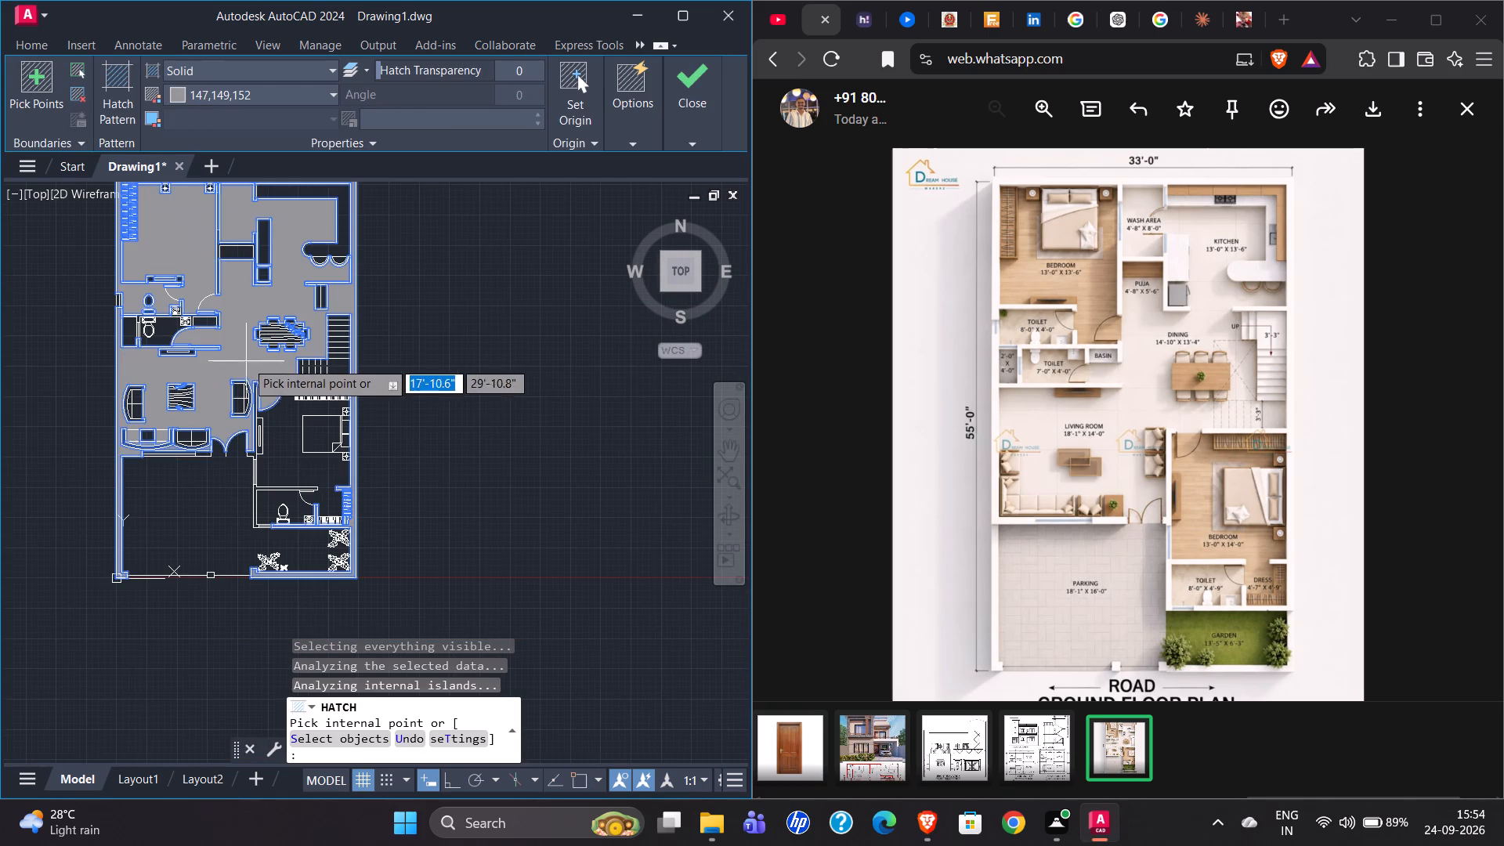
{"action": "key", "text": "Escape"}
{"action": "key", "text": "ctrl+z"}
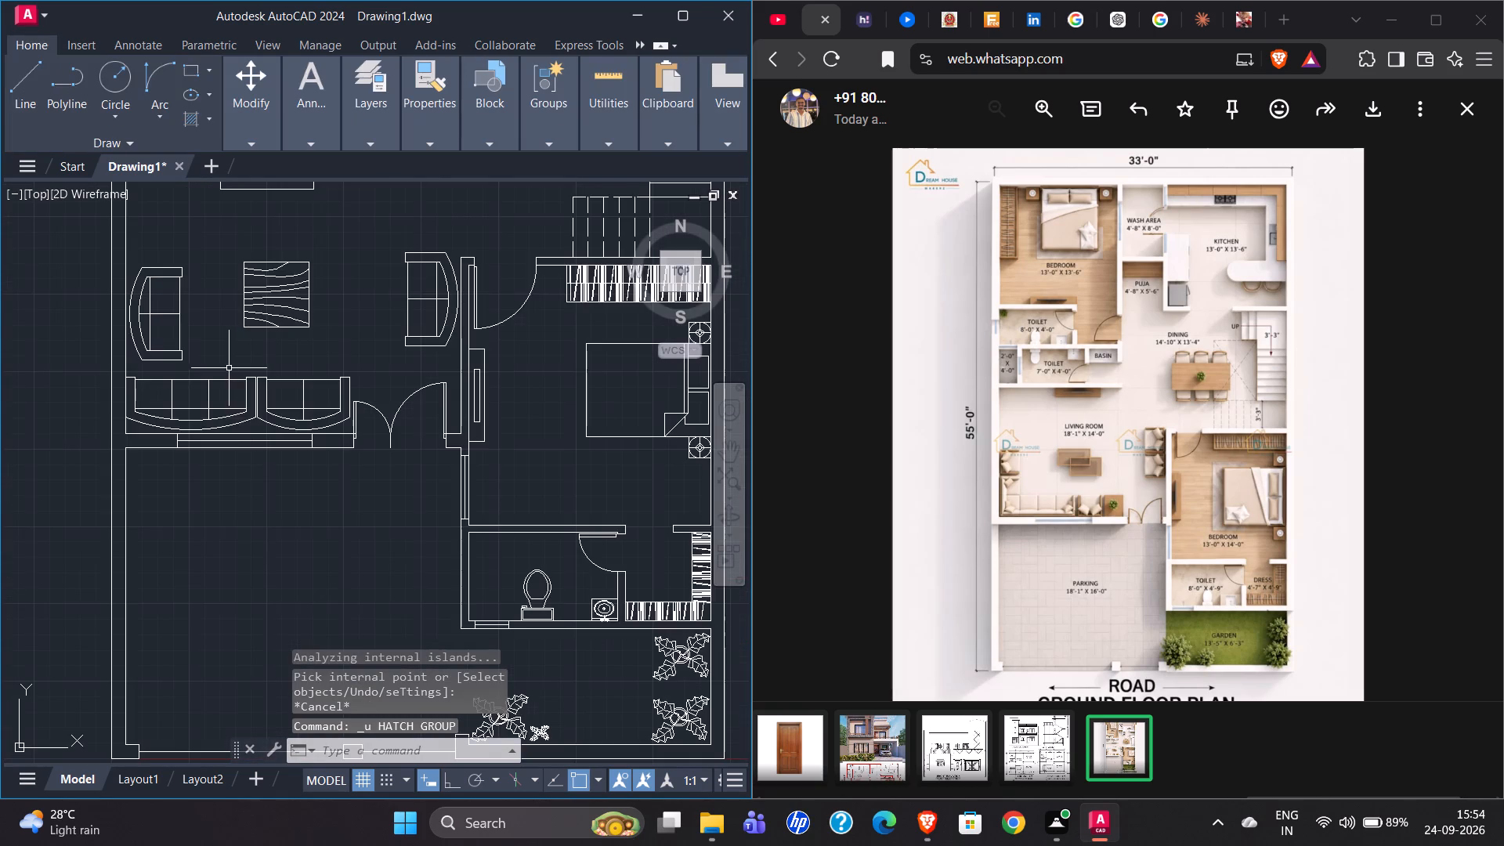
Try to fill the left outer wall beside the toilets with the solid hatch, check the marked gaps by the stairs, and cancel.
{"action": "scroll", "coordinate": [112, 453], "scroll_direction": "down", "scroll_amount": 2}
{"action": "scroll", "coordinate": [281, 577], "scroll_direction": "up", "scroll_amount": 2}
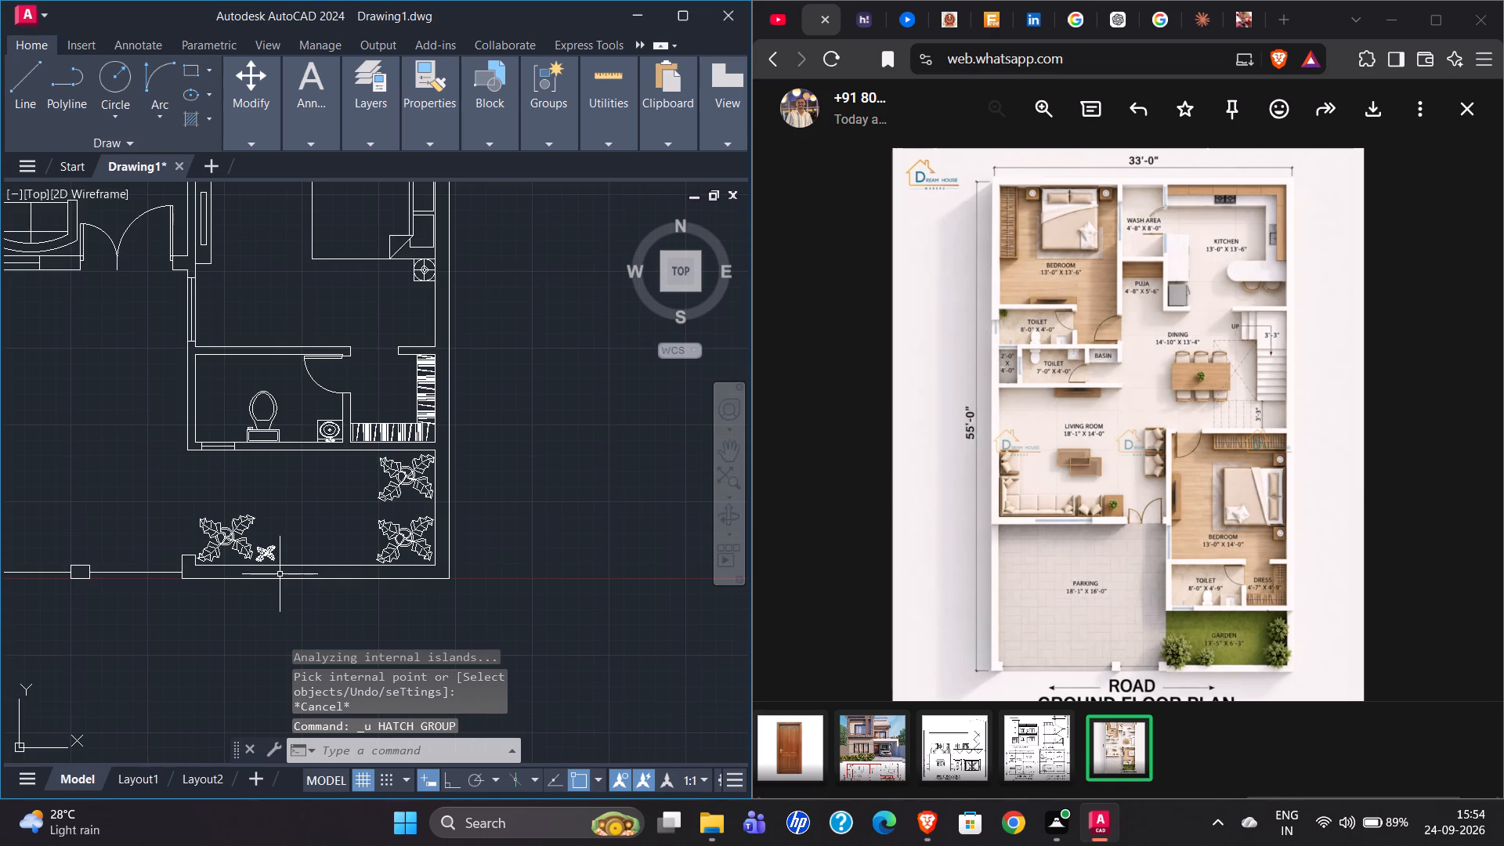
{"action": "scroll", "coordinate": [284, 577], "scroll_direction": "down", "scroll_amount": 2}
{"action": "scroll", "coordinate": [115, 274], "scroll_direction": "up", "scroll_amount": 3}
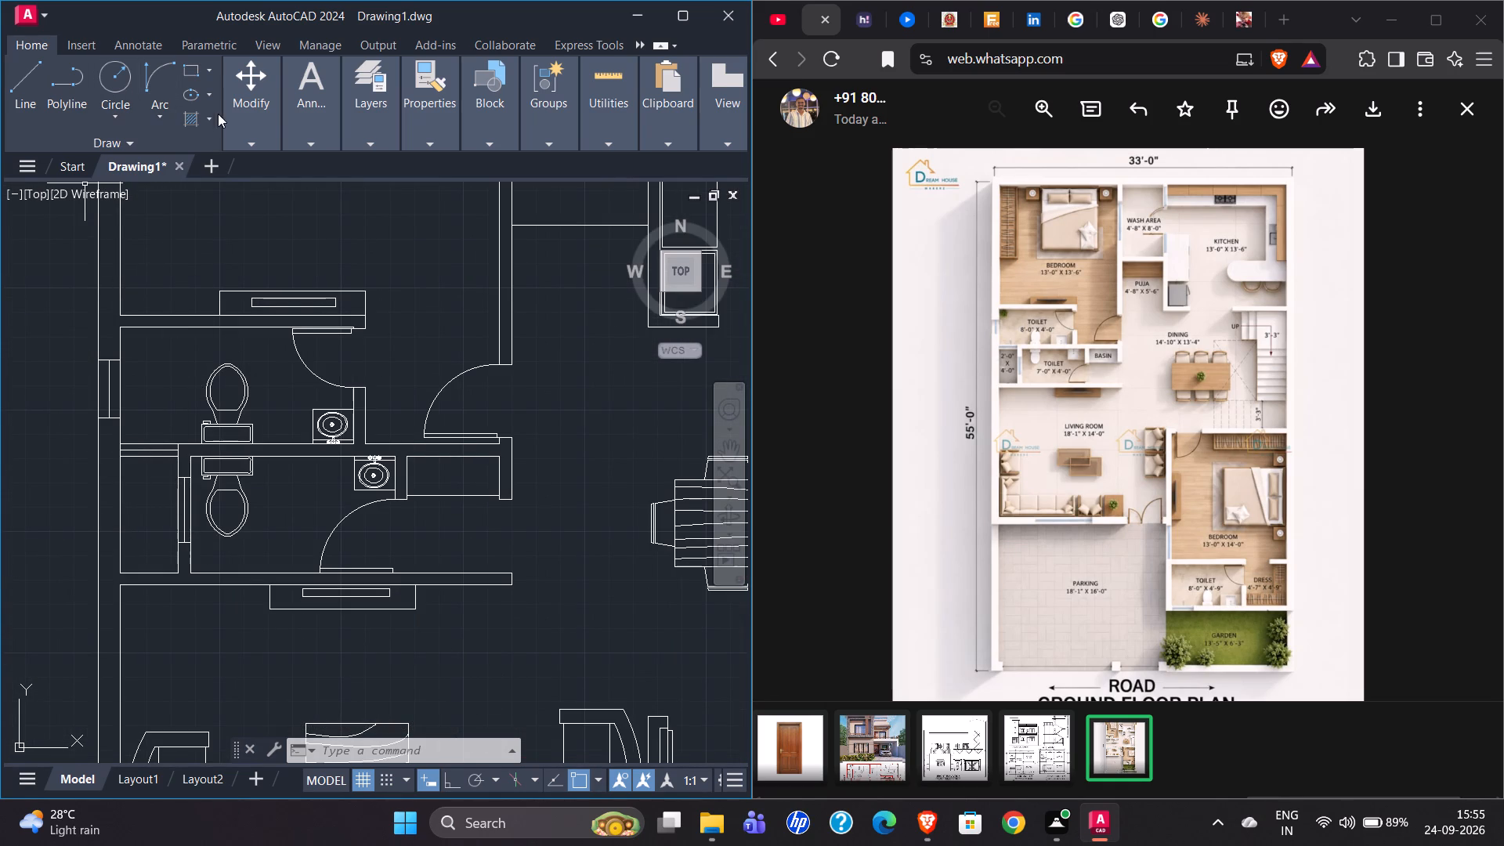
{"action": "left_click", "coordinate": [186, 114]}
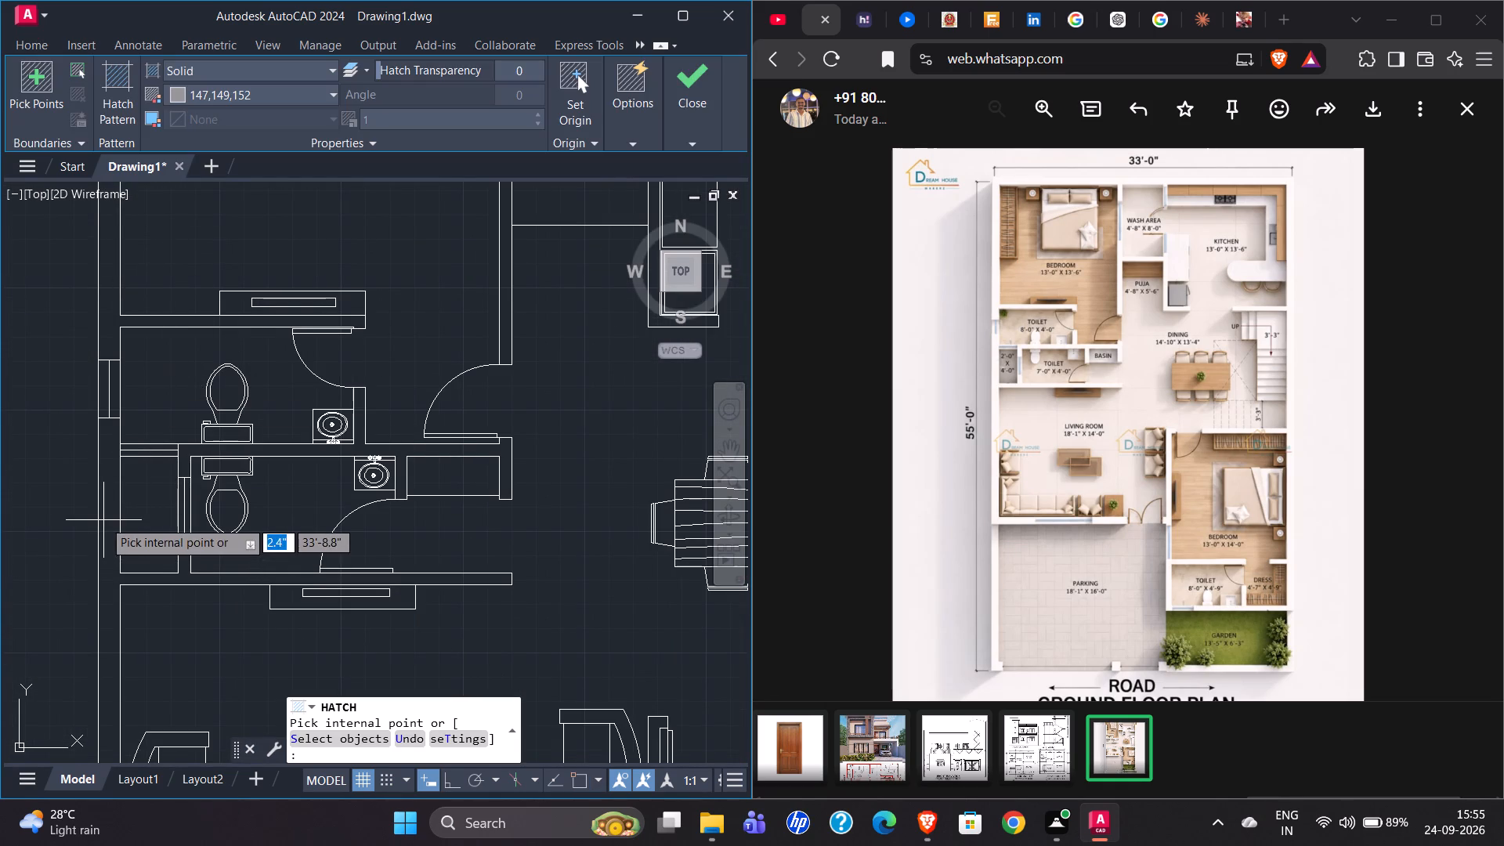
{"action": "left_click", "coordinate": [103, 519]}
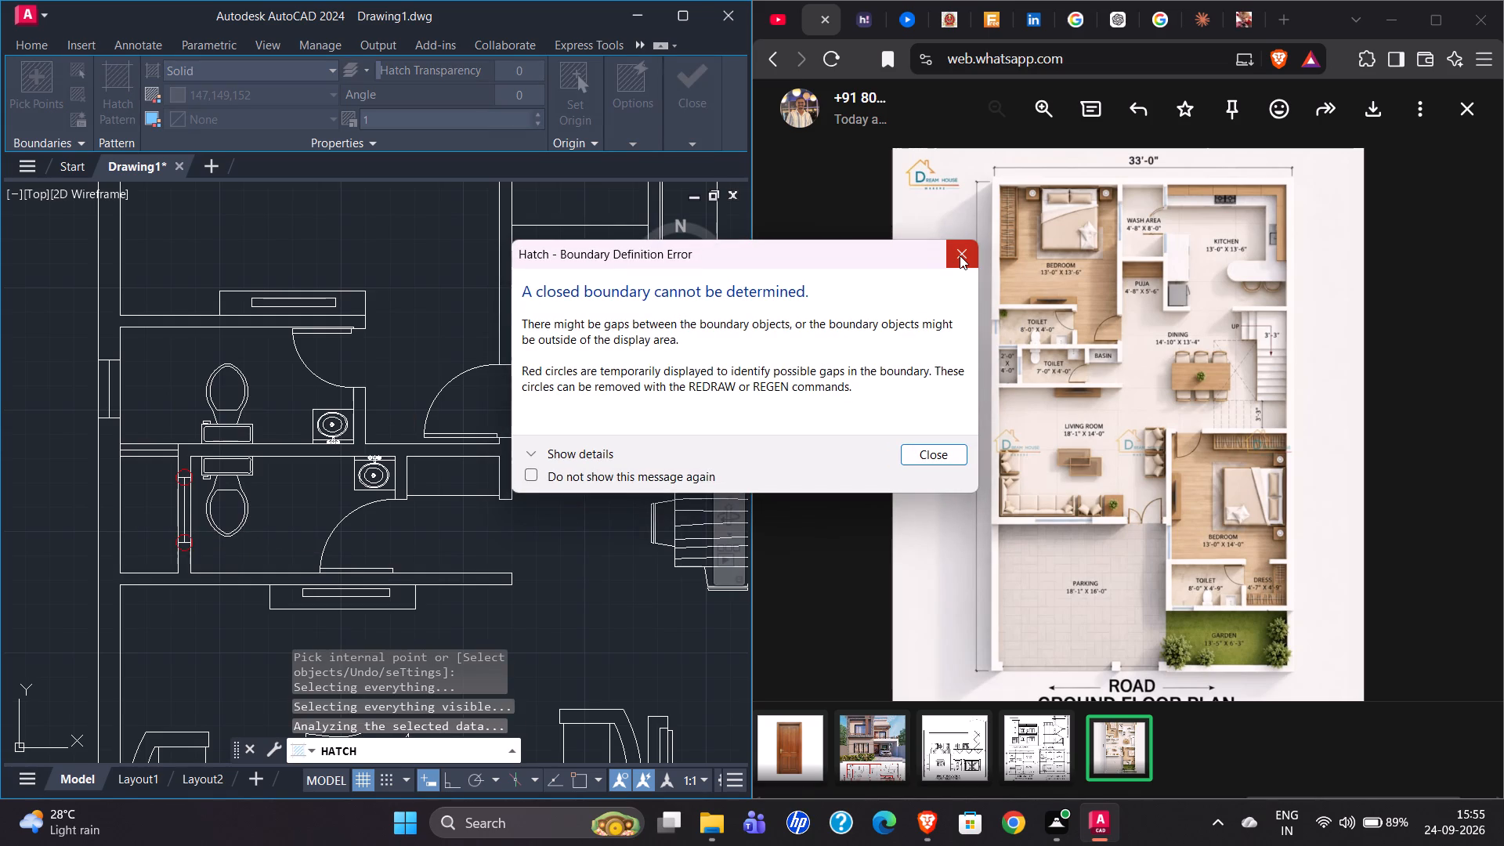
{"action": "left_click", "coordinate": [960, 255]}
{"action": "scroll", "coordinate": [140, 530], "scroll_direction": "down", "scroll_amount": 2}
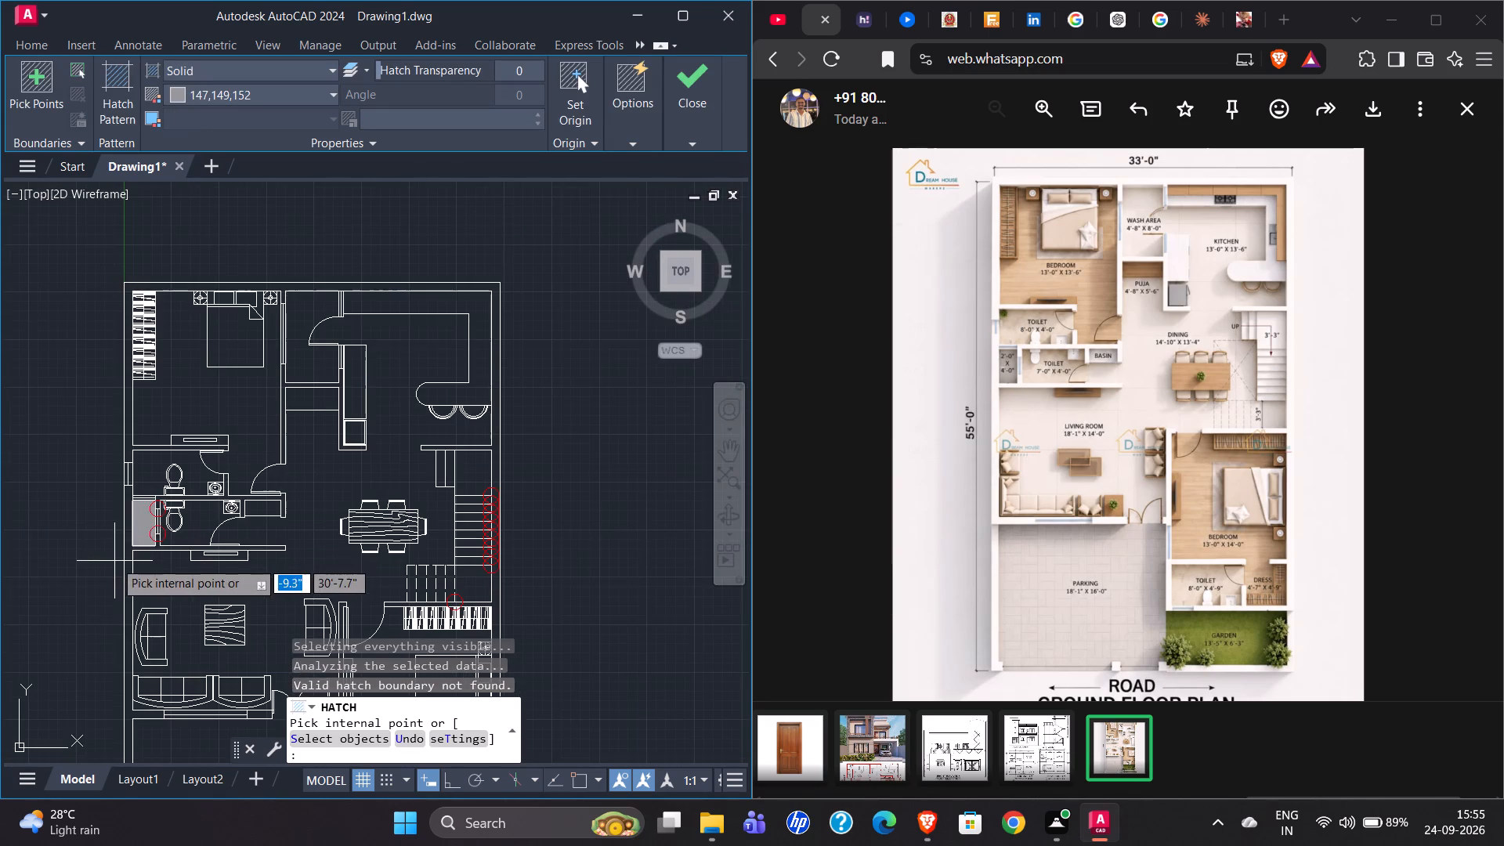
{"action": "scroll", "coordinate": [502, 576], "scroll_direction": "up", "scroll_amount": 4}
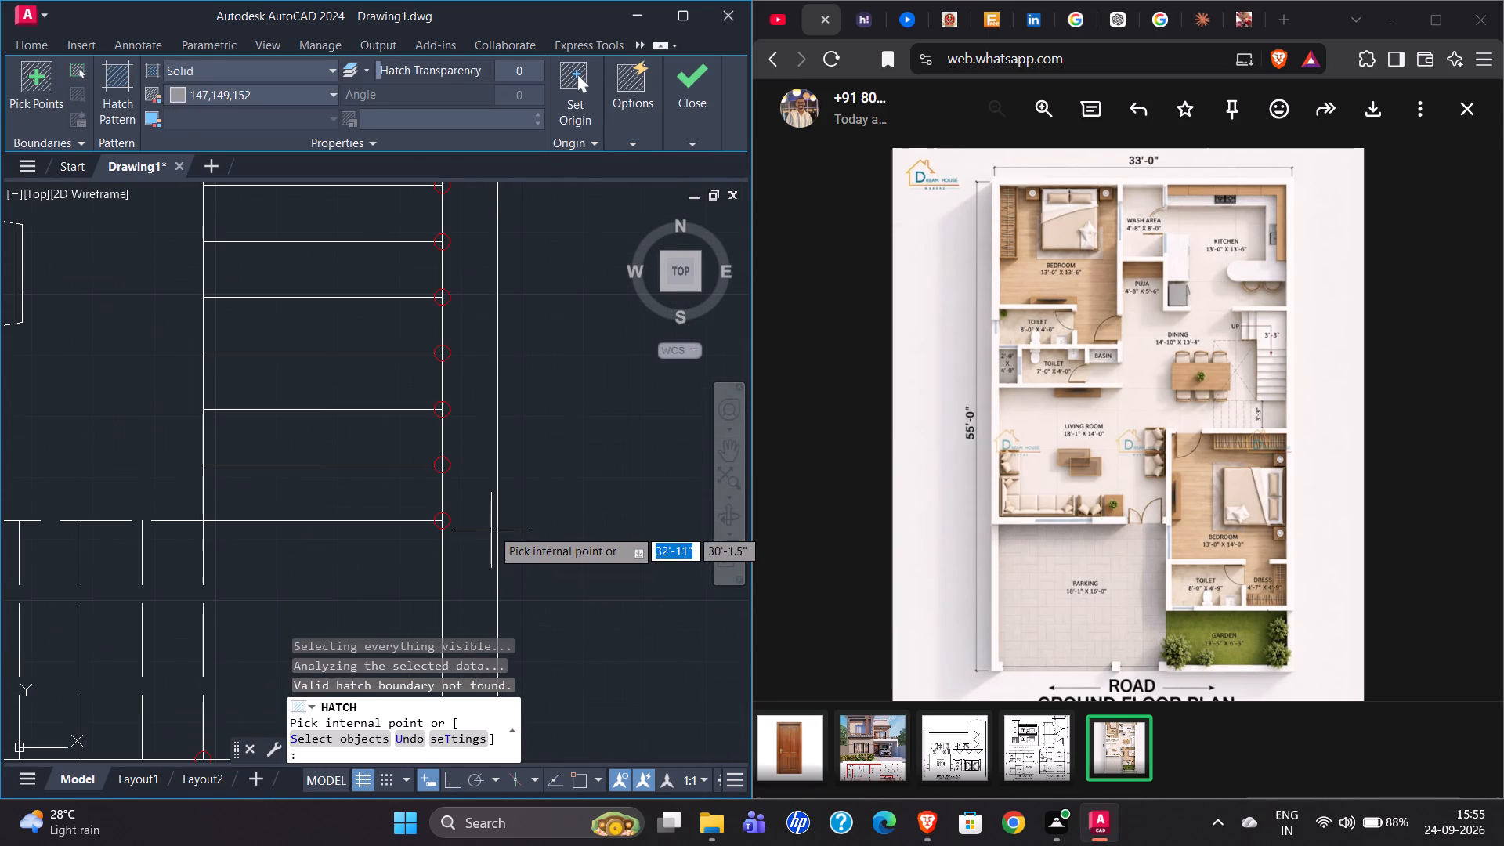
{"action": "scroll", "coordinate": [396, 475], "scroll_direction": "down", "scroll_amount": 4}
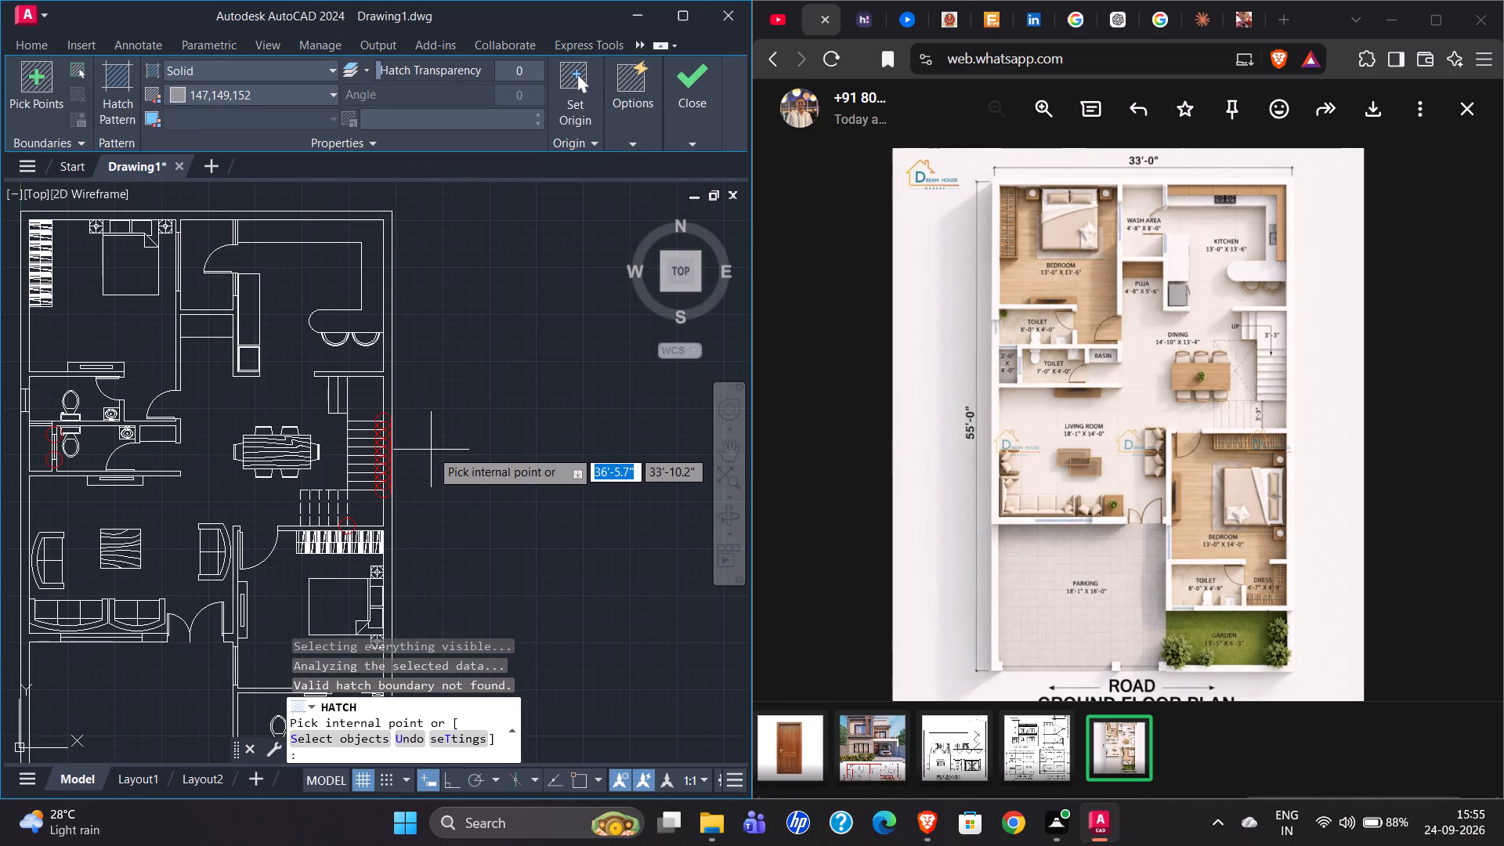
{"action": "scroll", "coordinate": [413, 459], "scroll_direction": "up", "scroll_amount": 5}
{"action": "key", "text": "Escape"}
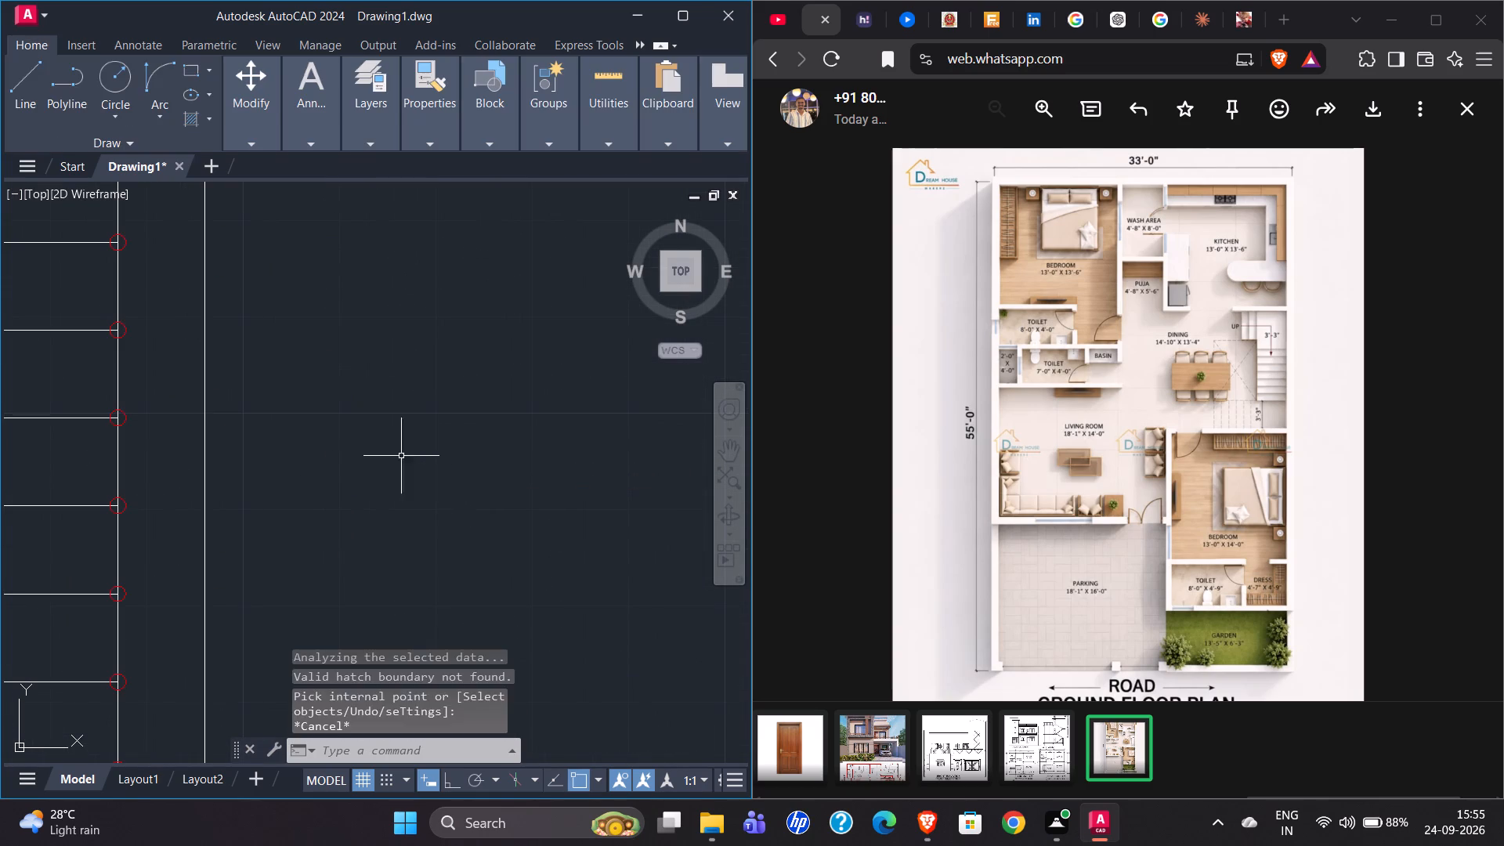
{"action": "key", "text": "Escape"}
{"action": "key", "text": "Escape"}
Group all the objects of the house floor plan together.
{"action": "scroll", "coordinate": [373, 440], "scroll_direction": "down", "scroll_amount": 7}
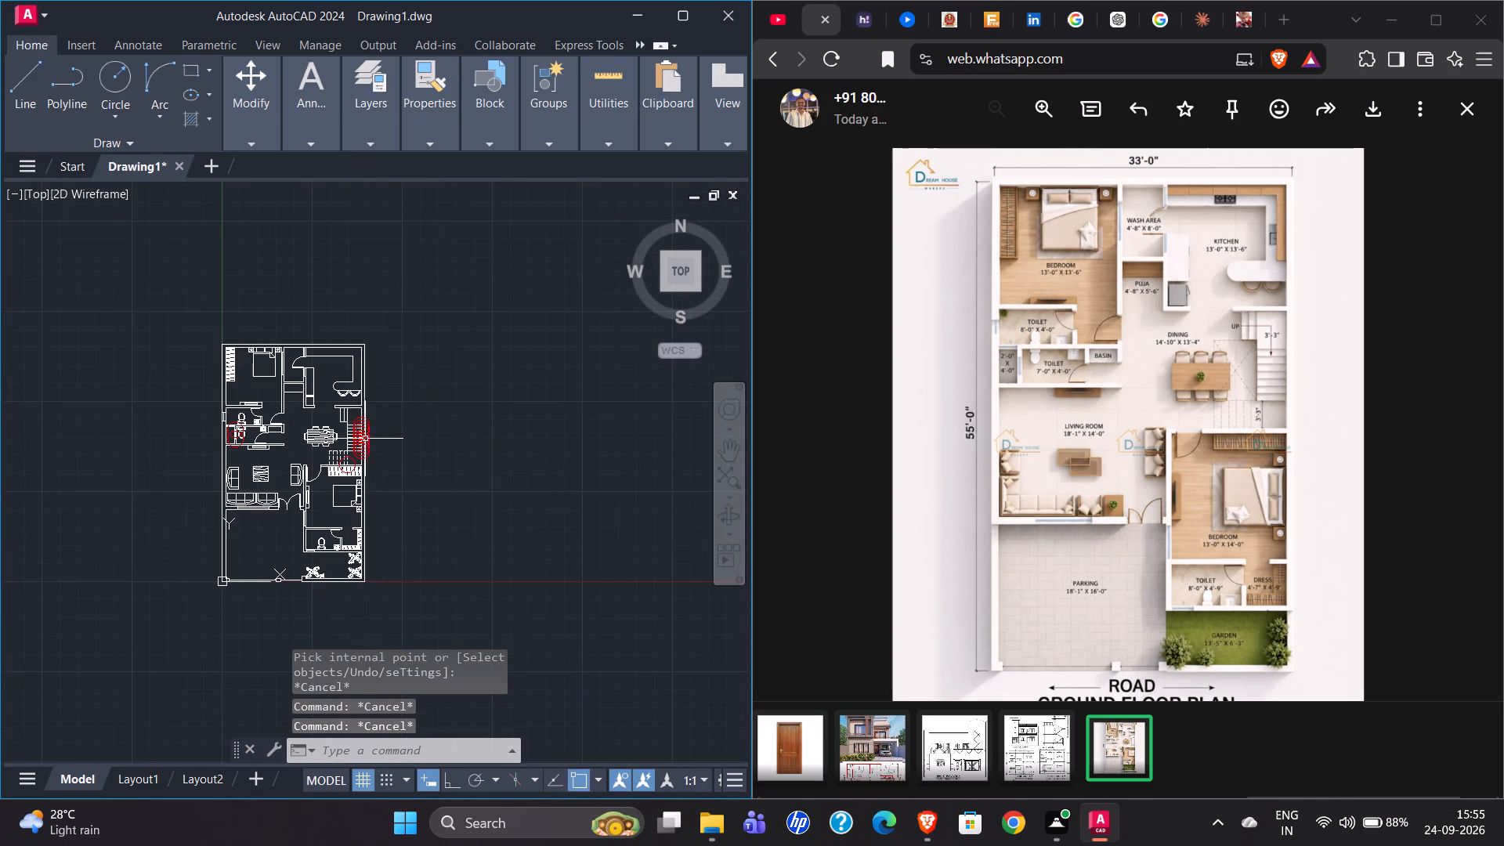
{"action": "left_click_drag", "start_coordinate": [172, 289], "coordinate": [179, 331]}
{"action": "left_click", "coordinate": [400, 625]}
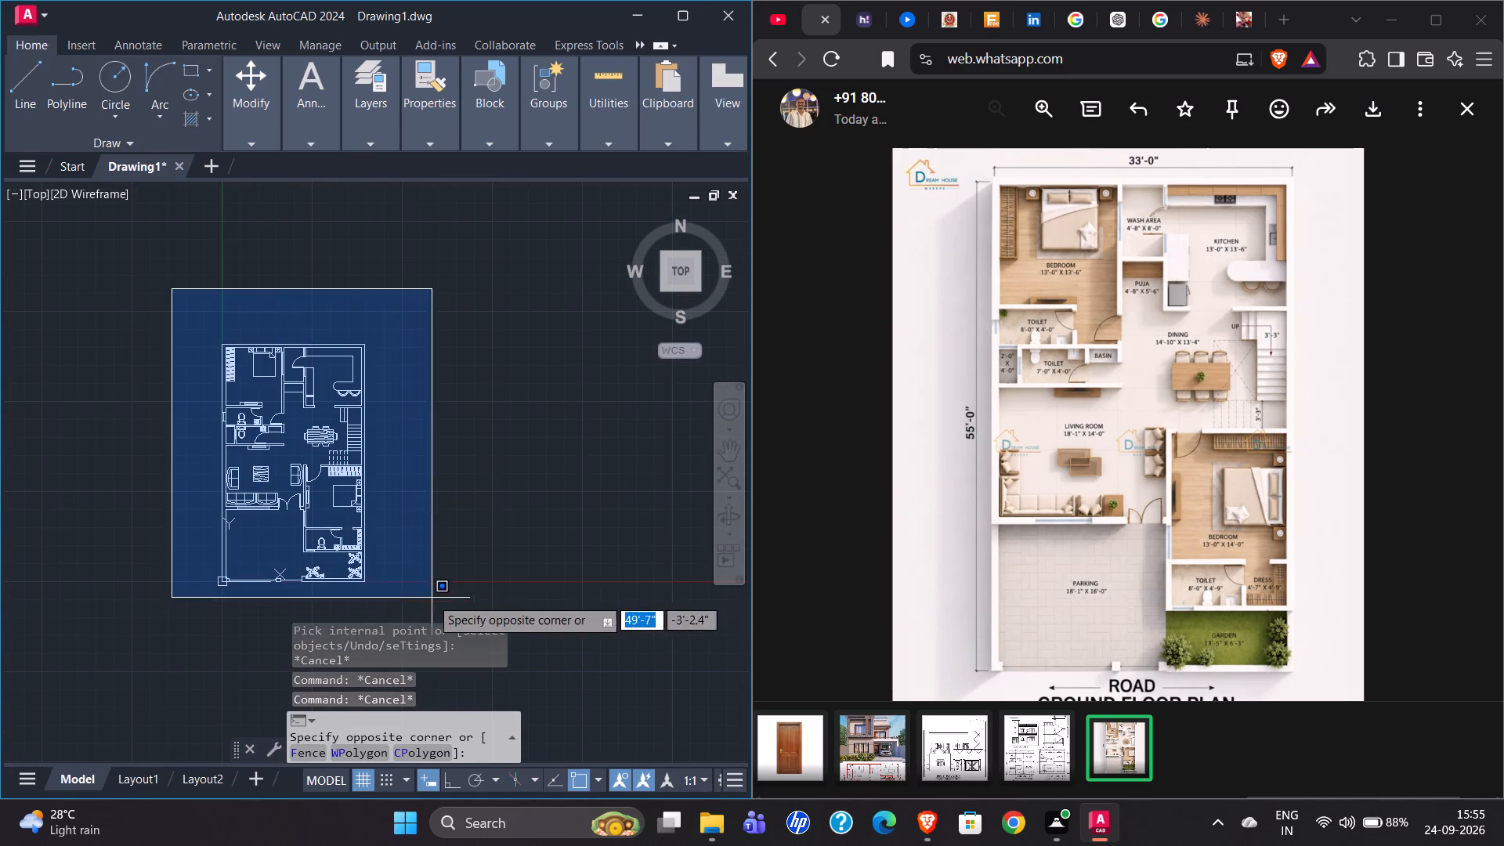
{"action": "left_click", "coordinate": [411, 617]}
{"action": "key", "text": "g"}
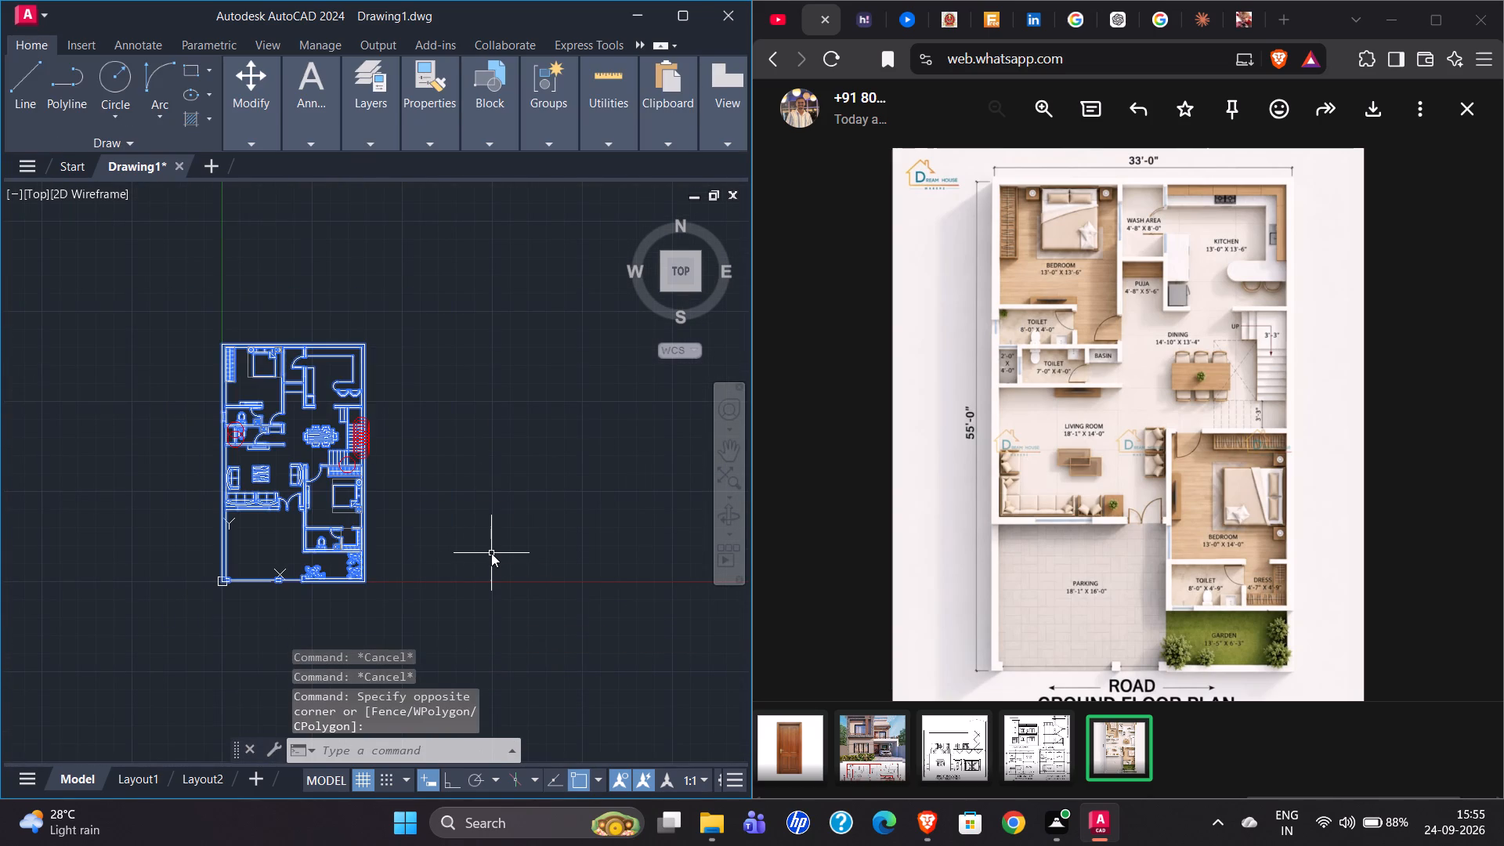
{"action": "key", "text": "Return"}
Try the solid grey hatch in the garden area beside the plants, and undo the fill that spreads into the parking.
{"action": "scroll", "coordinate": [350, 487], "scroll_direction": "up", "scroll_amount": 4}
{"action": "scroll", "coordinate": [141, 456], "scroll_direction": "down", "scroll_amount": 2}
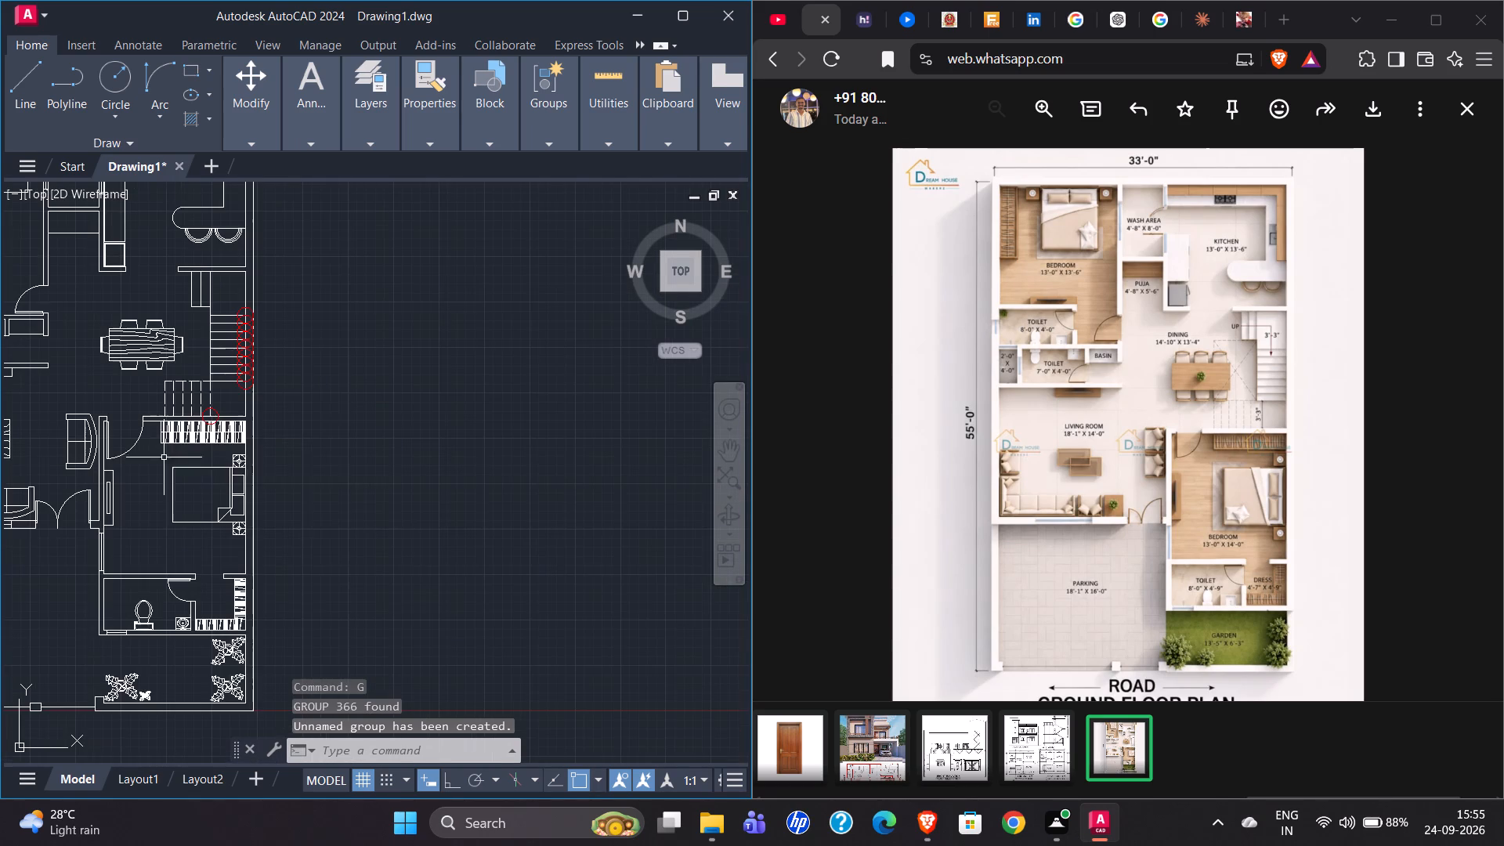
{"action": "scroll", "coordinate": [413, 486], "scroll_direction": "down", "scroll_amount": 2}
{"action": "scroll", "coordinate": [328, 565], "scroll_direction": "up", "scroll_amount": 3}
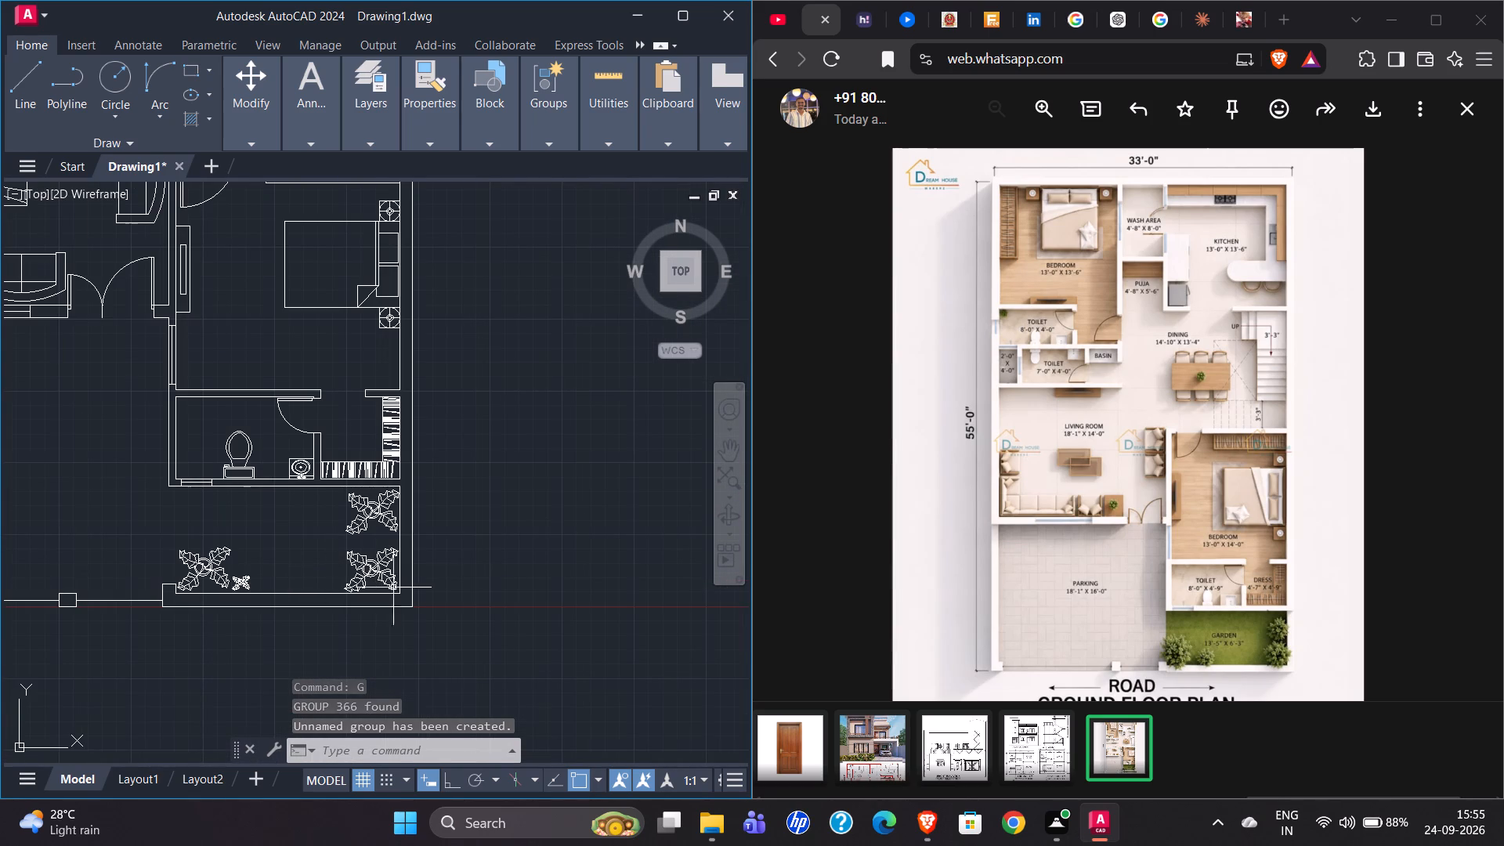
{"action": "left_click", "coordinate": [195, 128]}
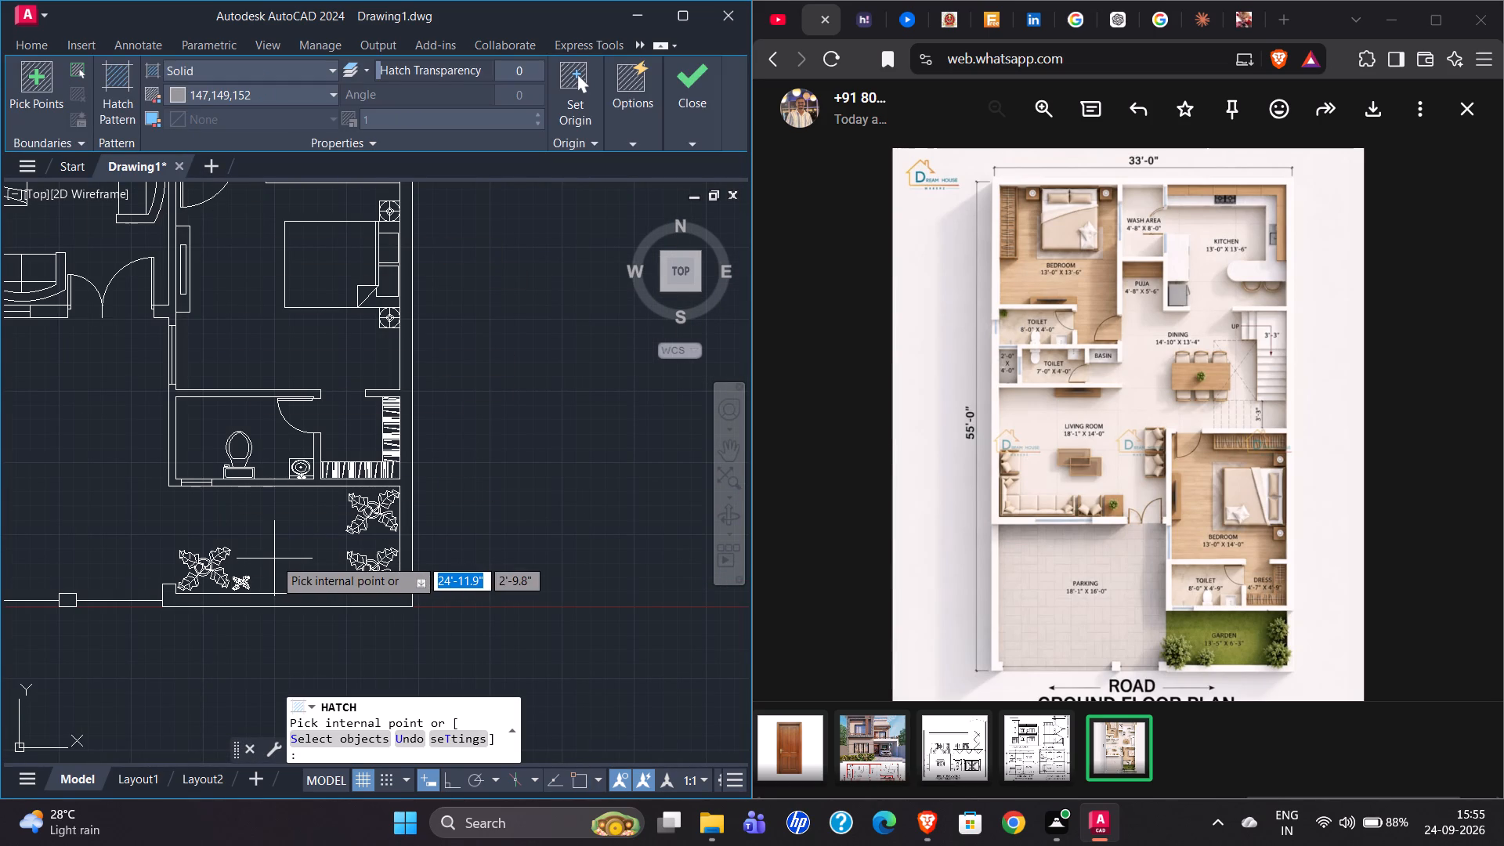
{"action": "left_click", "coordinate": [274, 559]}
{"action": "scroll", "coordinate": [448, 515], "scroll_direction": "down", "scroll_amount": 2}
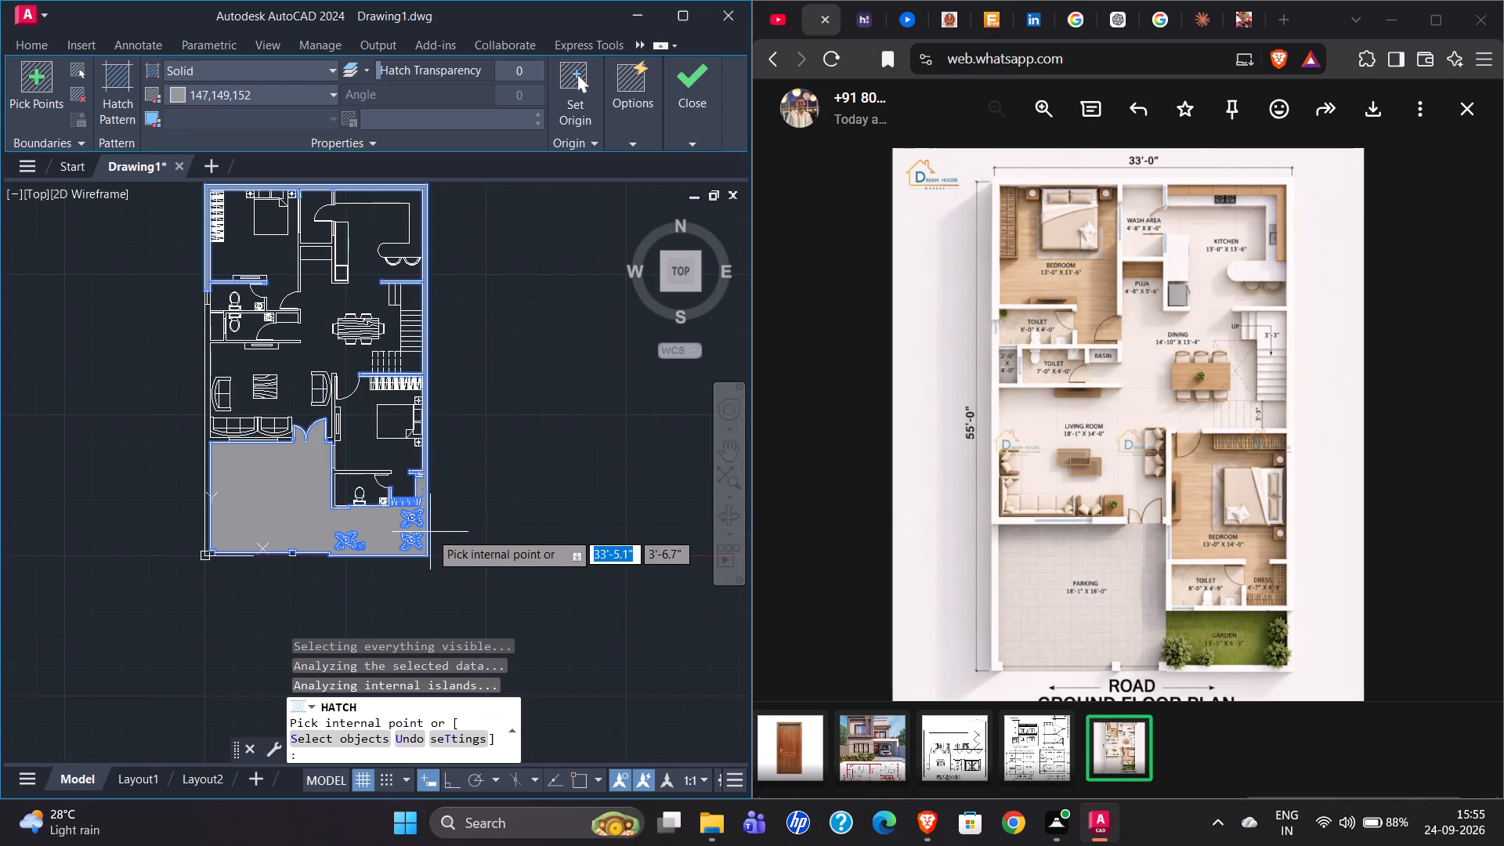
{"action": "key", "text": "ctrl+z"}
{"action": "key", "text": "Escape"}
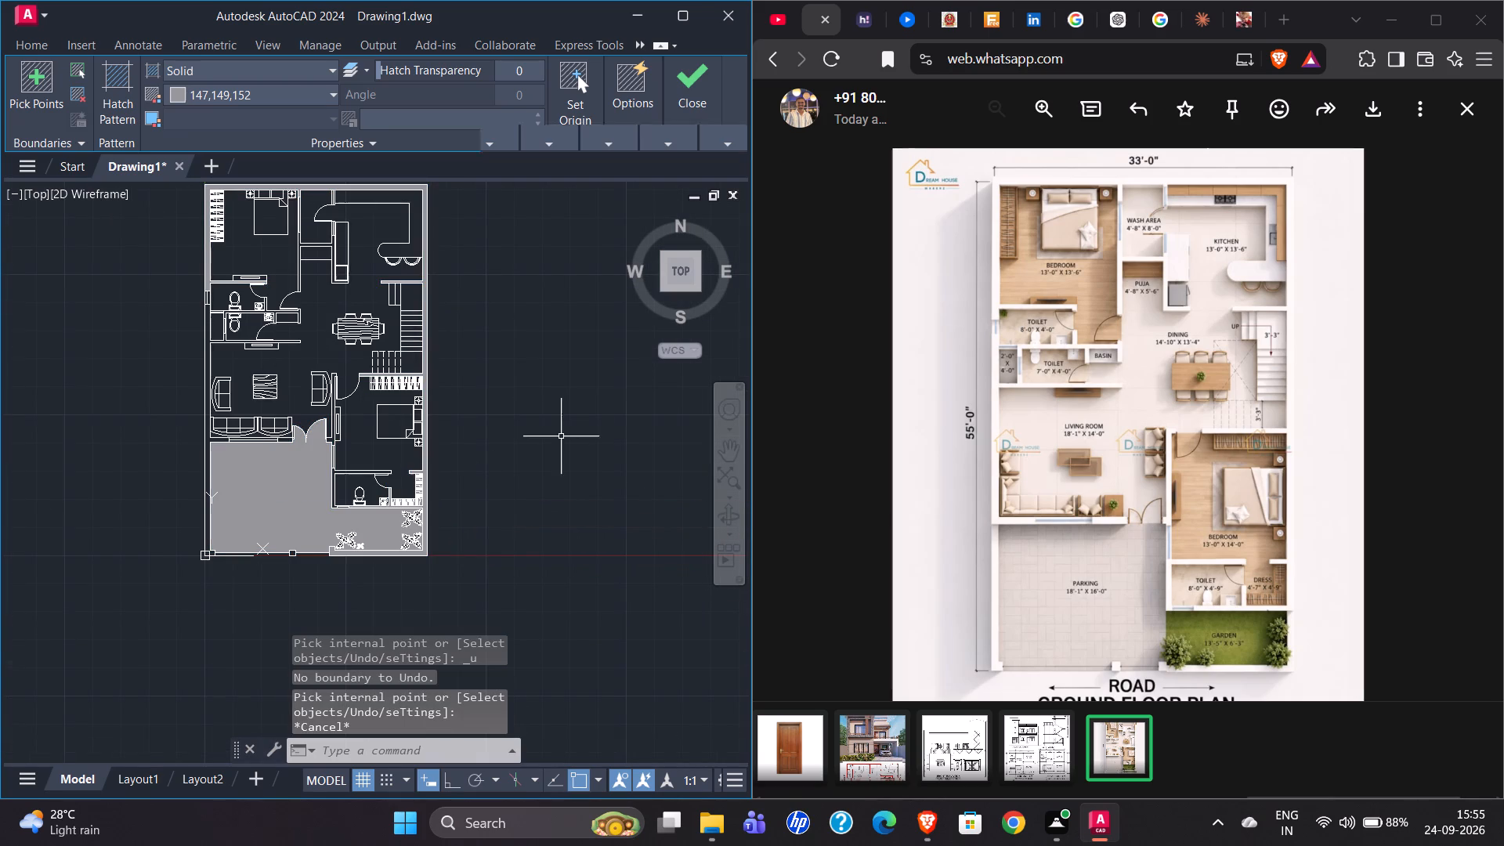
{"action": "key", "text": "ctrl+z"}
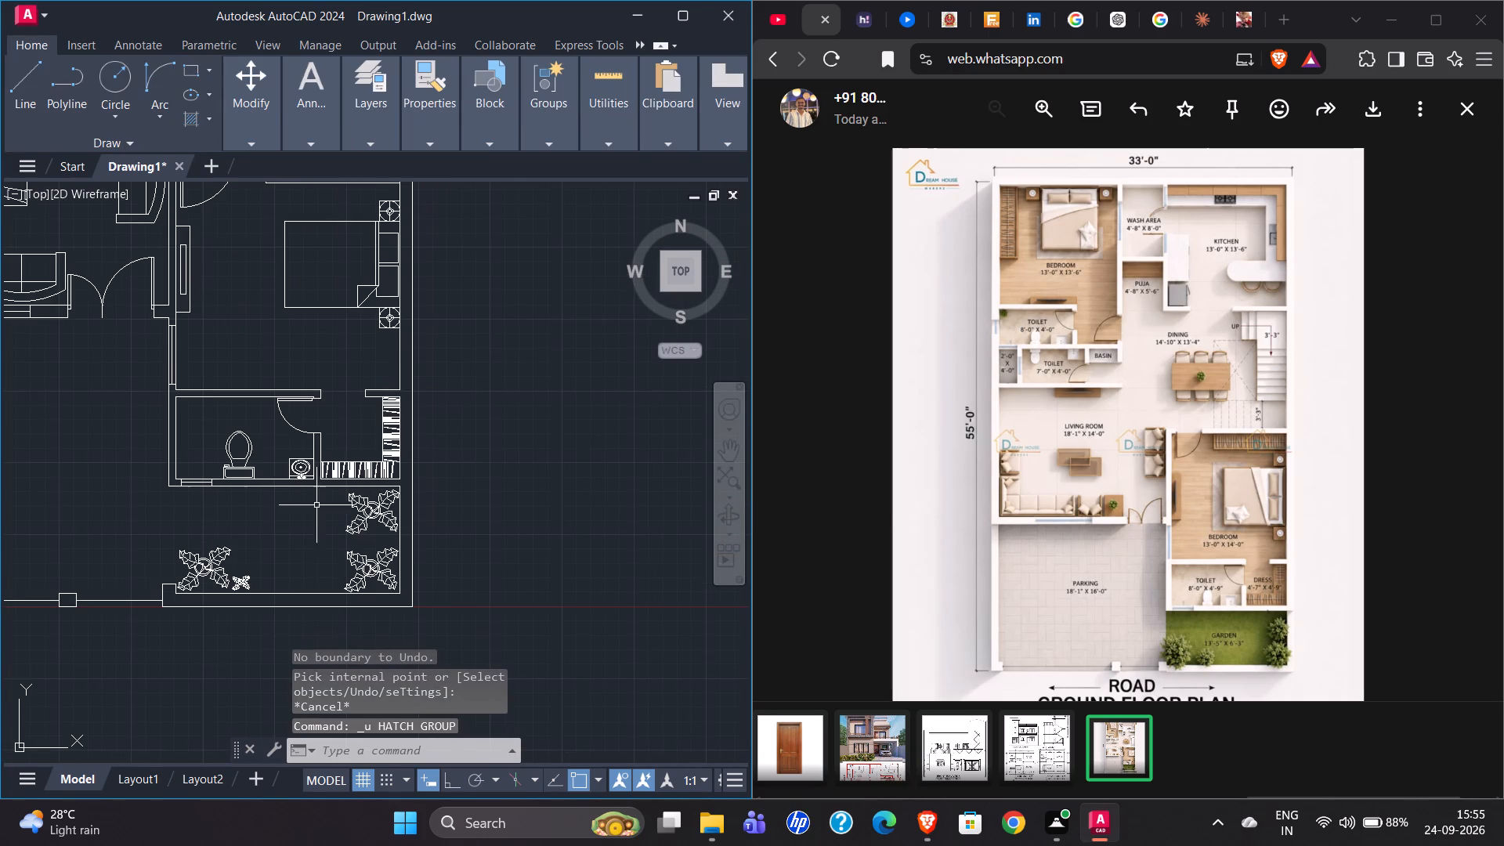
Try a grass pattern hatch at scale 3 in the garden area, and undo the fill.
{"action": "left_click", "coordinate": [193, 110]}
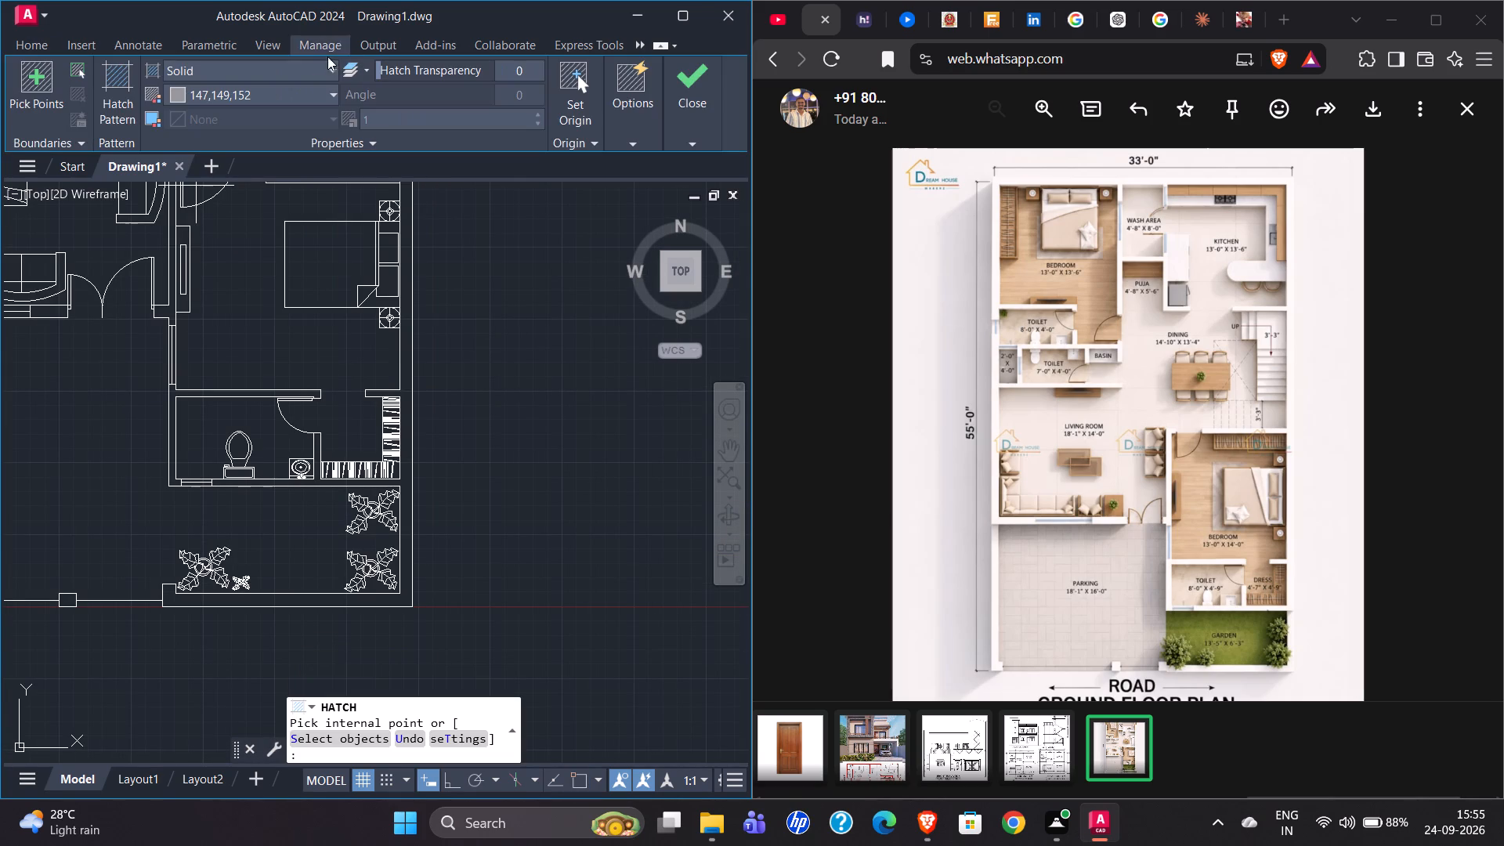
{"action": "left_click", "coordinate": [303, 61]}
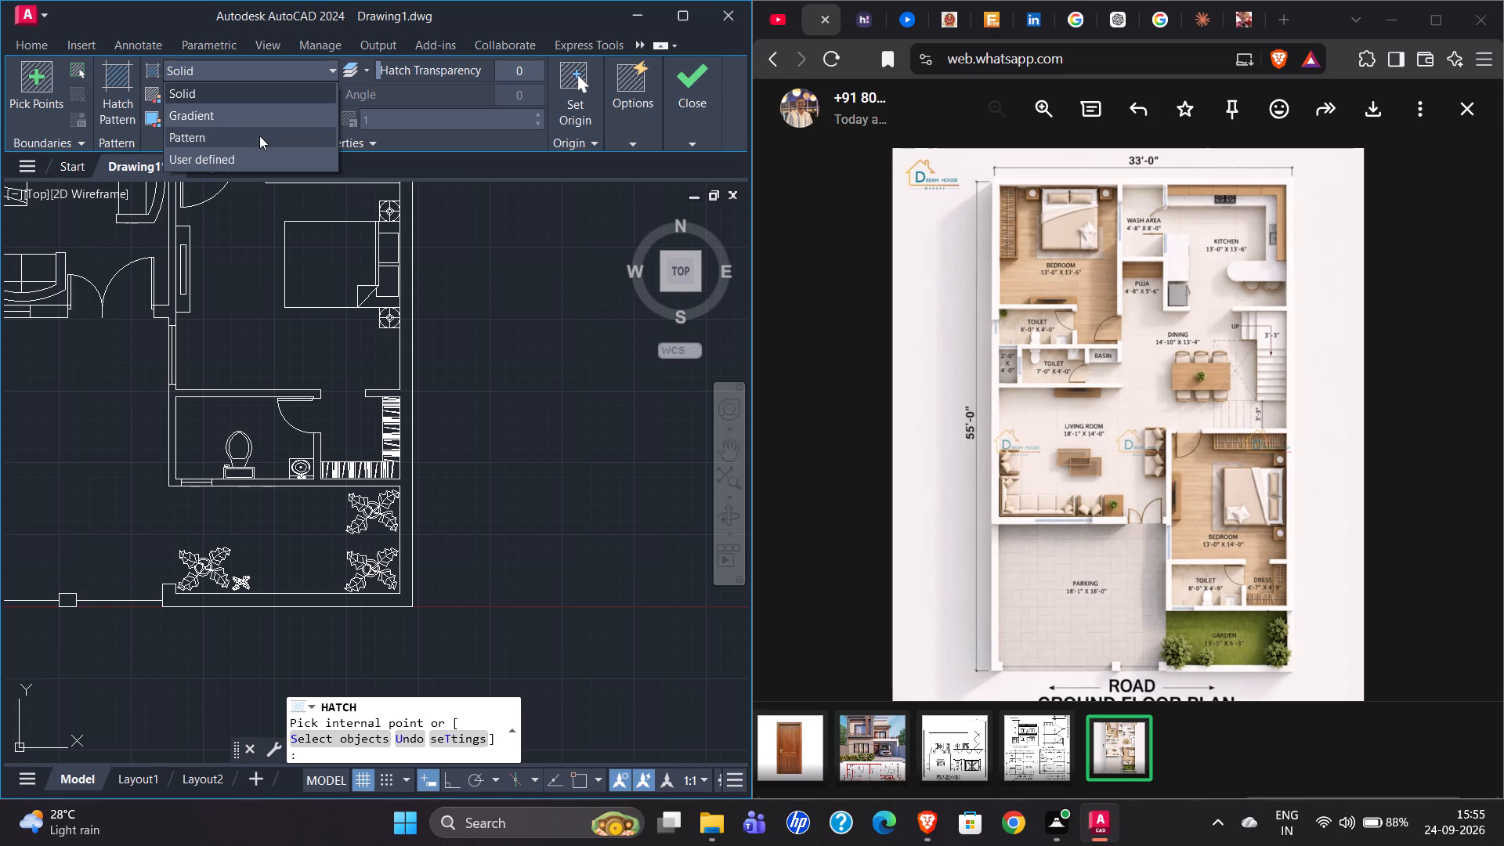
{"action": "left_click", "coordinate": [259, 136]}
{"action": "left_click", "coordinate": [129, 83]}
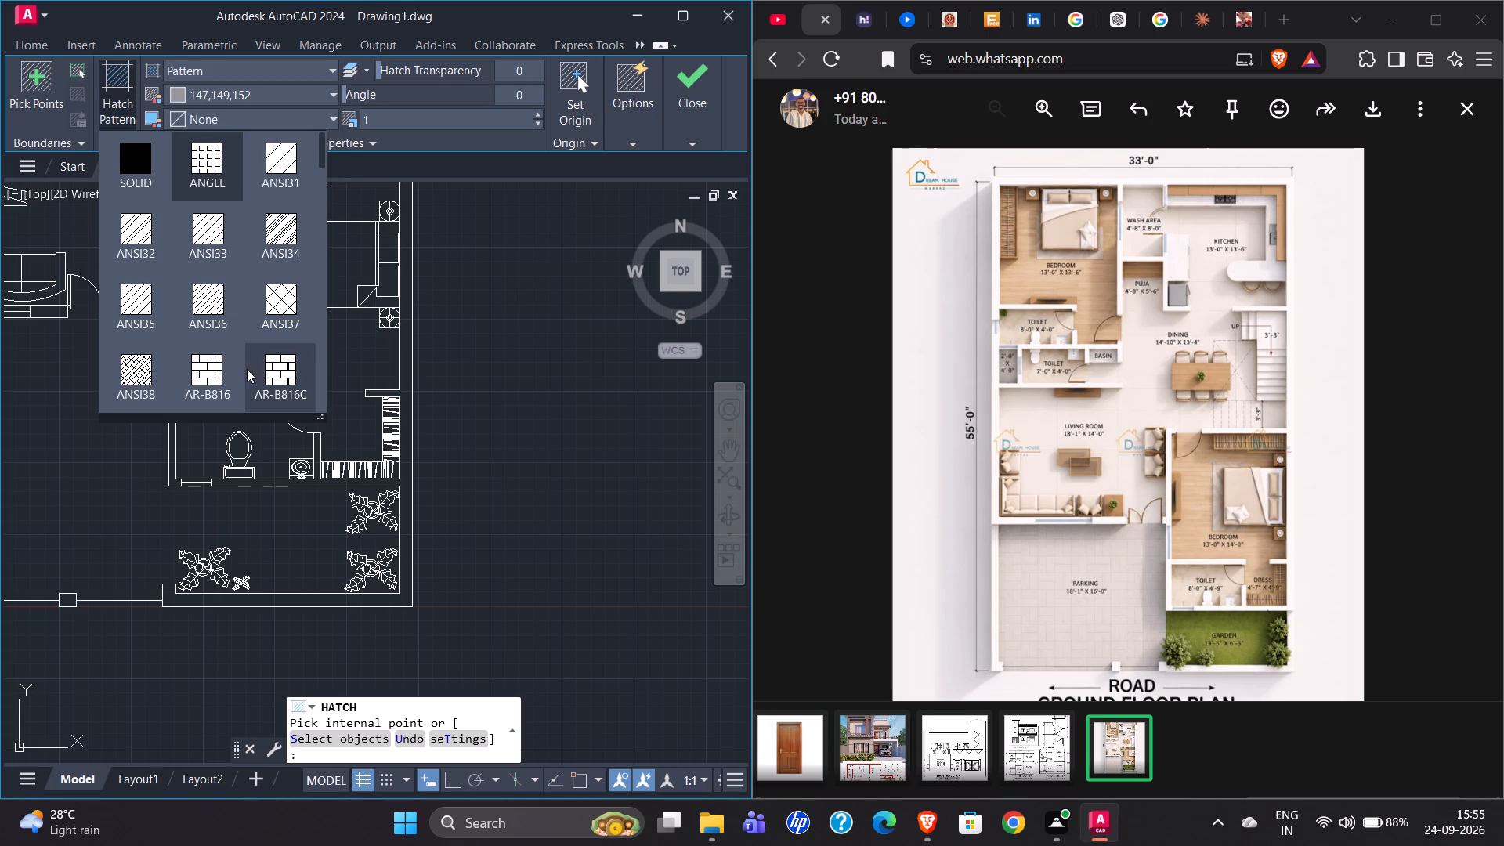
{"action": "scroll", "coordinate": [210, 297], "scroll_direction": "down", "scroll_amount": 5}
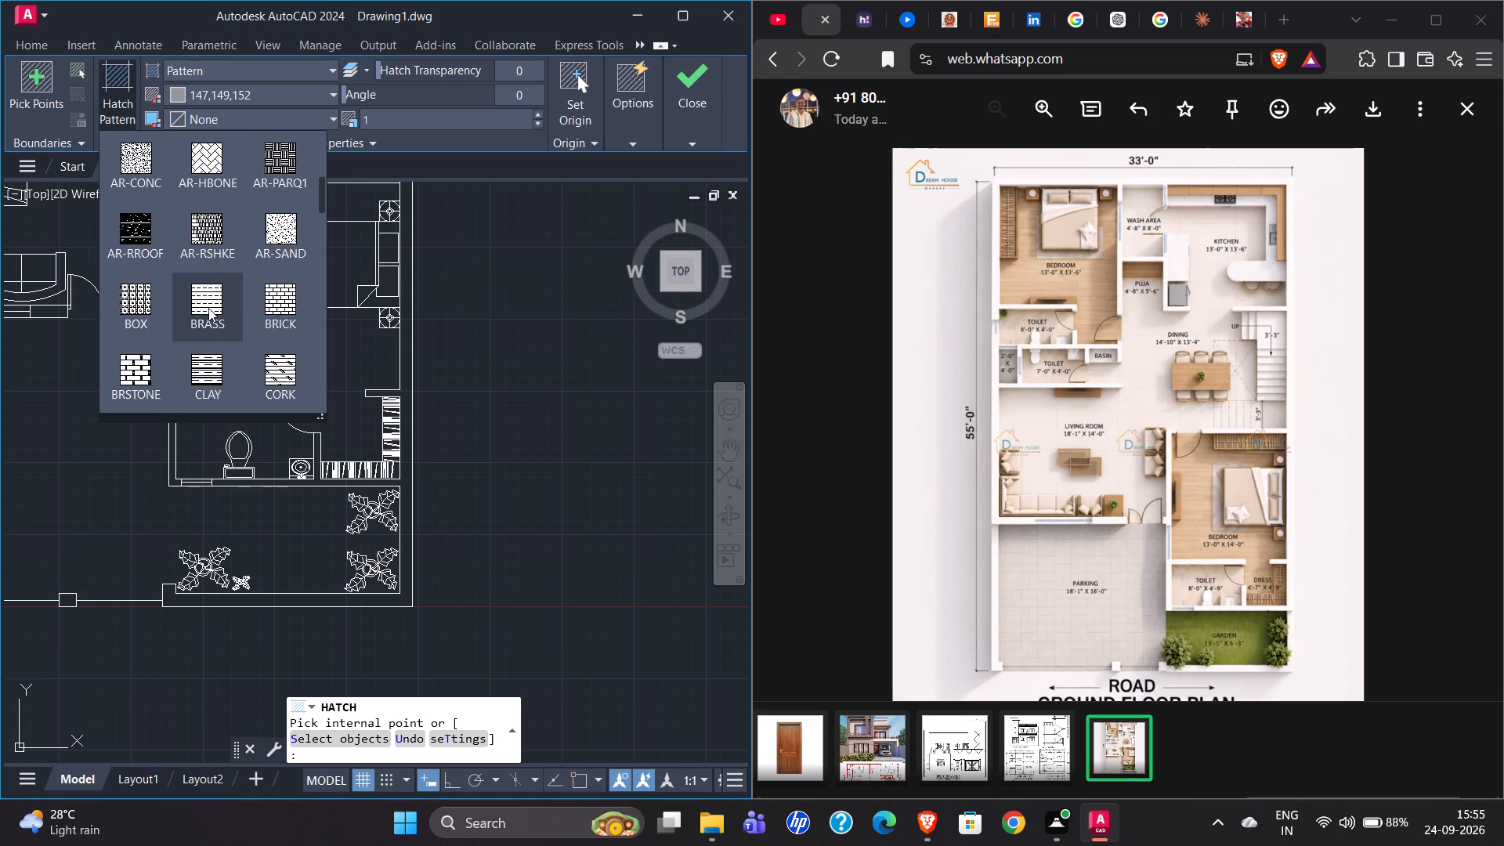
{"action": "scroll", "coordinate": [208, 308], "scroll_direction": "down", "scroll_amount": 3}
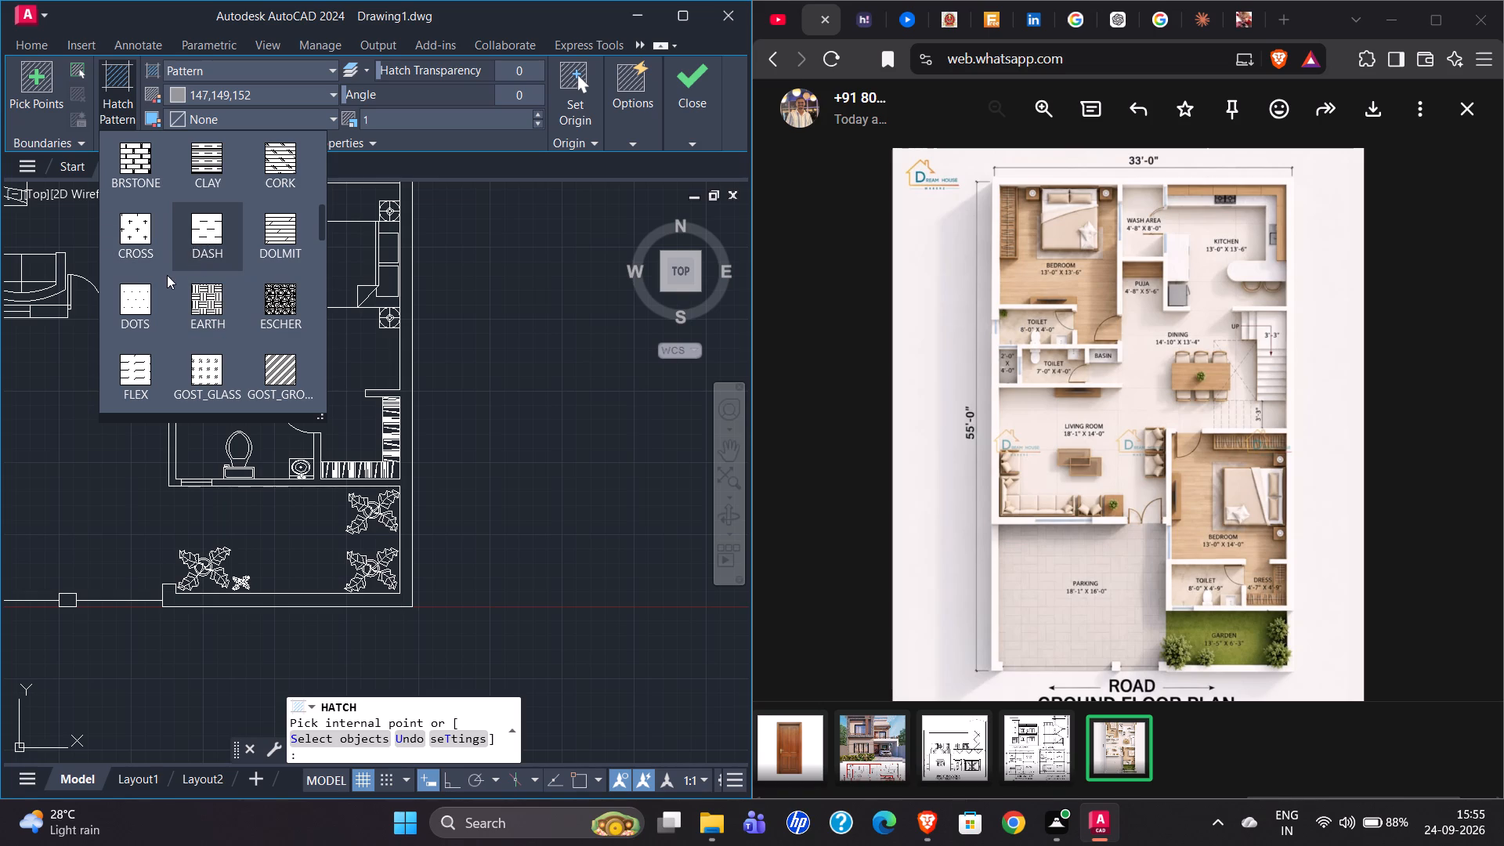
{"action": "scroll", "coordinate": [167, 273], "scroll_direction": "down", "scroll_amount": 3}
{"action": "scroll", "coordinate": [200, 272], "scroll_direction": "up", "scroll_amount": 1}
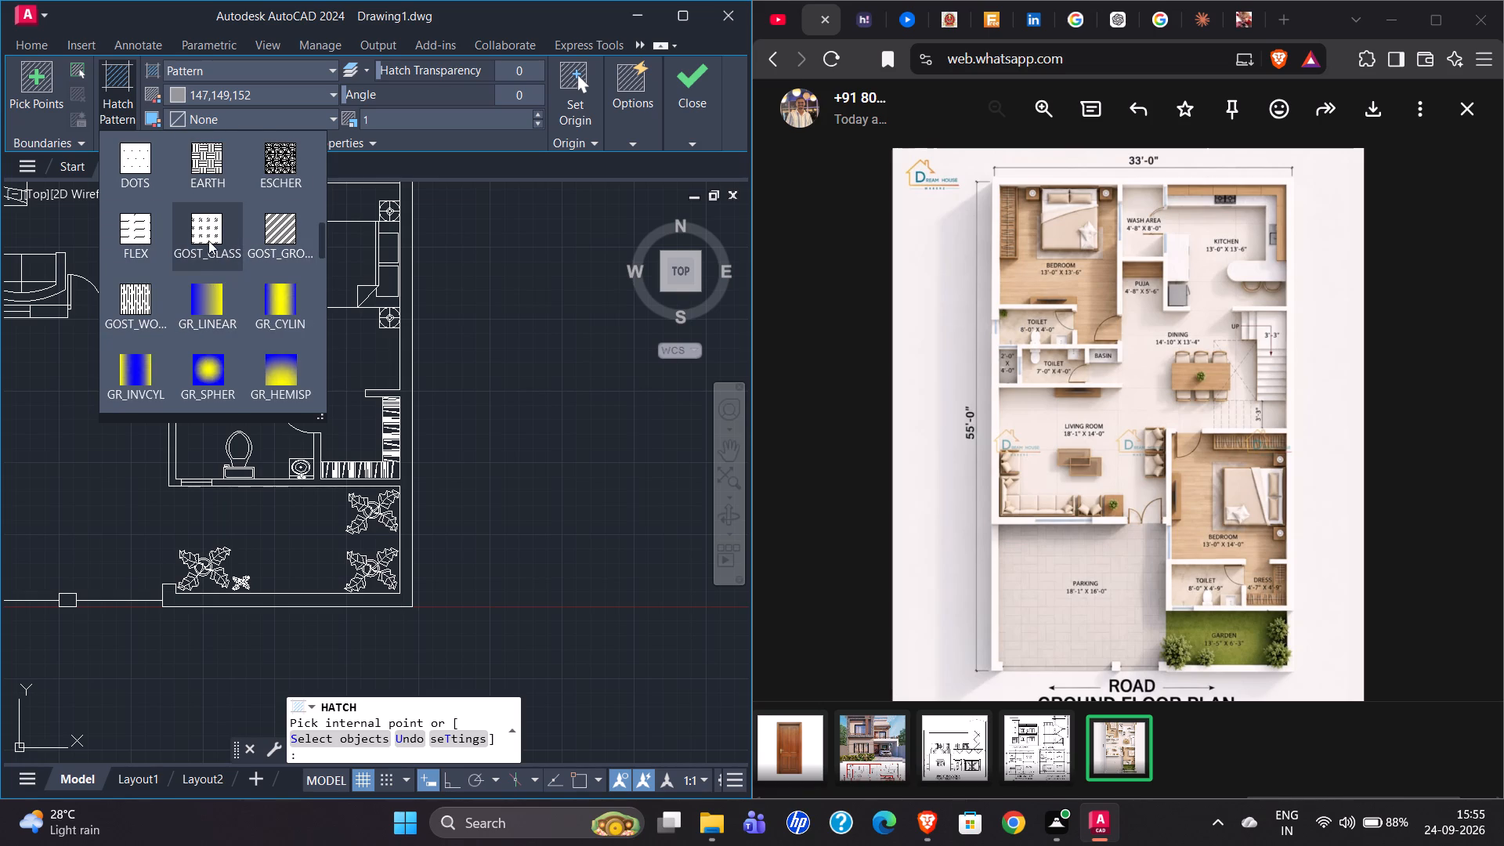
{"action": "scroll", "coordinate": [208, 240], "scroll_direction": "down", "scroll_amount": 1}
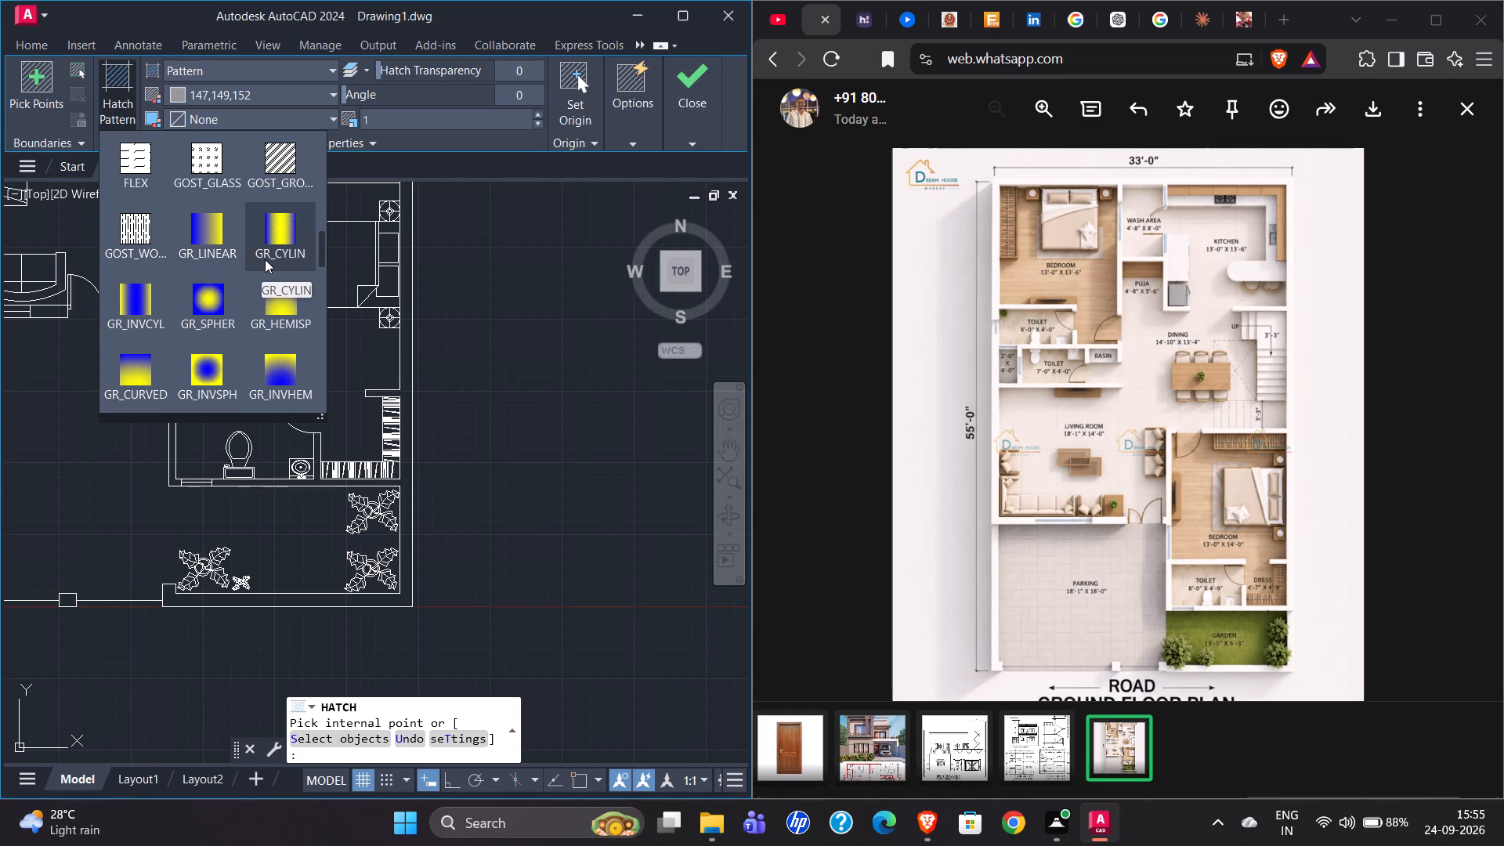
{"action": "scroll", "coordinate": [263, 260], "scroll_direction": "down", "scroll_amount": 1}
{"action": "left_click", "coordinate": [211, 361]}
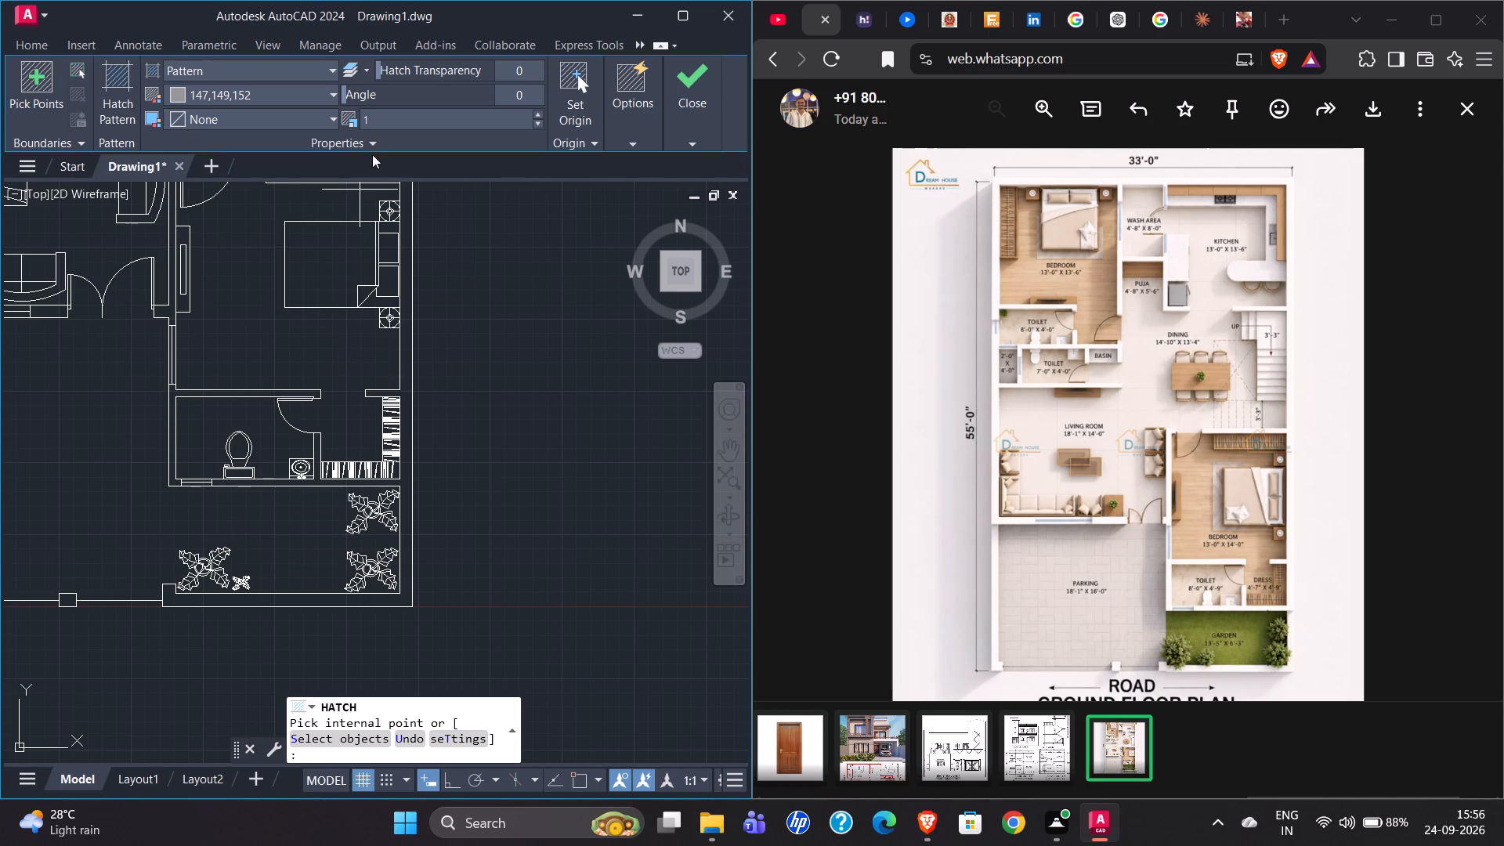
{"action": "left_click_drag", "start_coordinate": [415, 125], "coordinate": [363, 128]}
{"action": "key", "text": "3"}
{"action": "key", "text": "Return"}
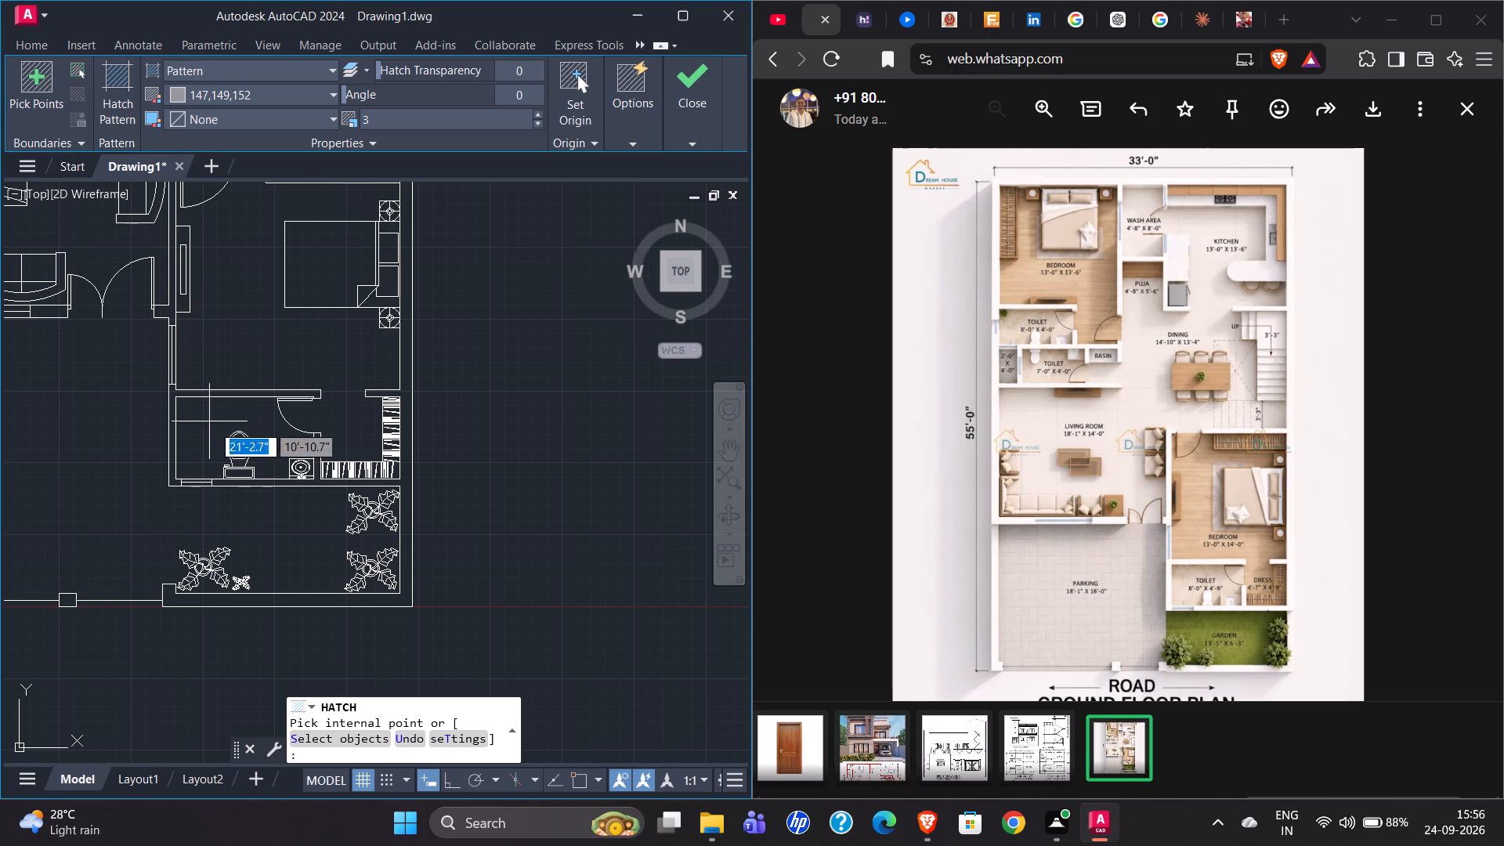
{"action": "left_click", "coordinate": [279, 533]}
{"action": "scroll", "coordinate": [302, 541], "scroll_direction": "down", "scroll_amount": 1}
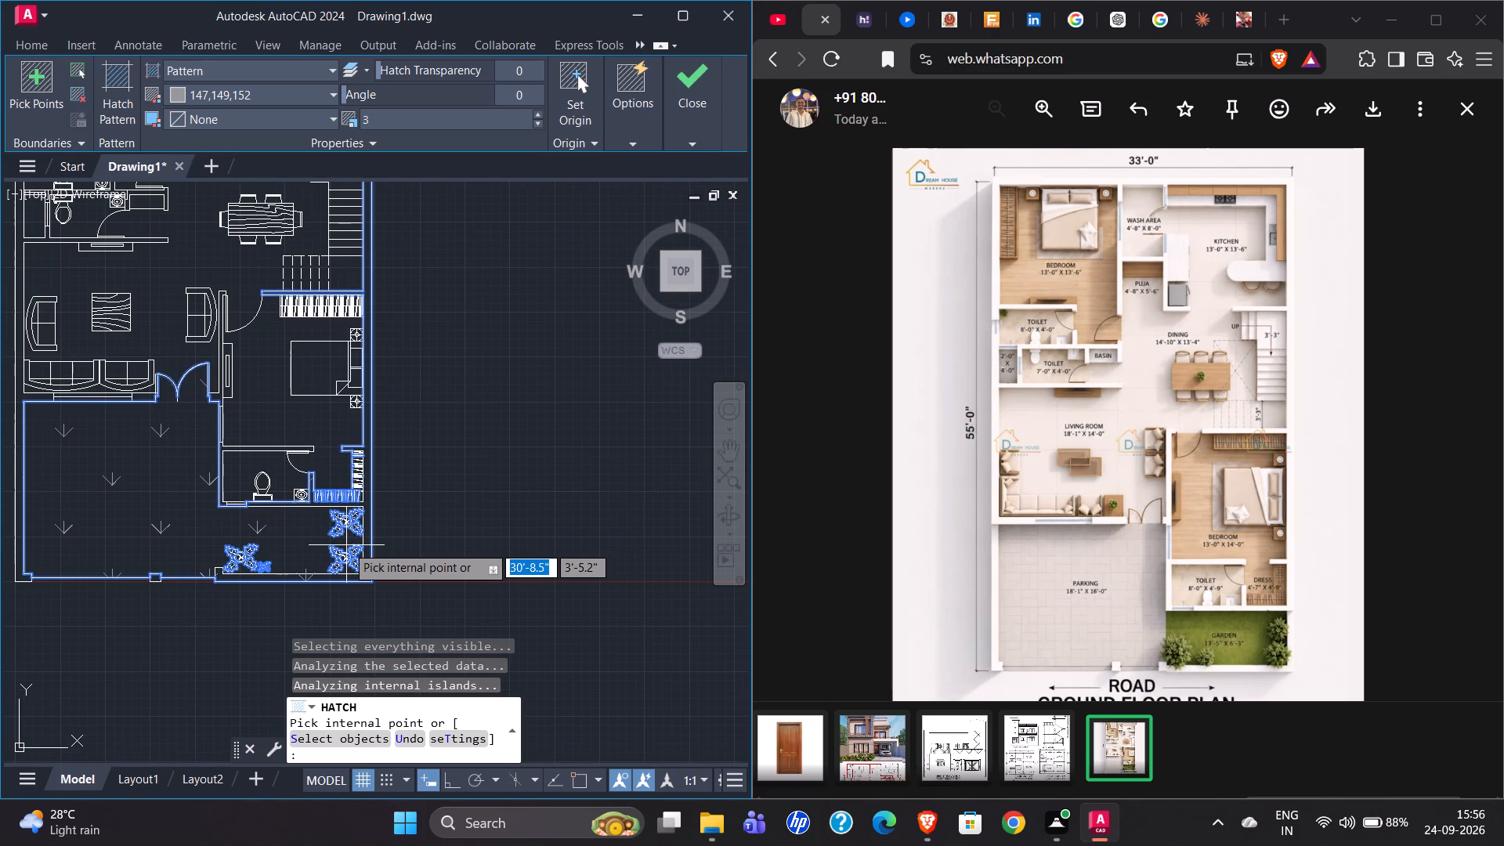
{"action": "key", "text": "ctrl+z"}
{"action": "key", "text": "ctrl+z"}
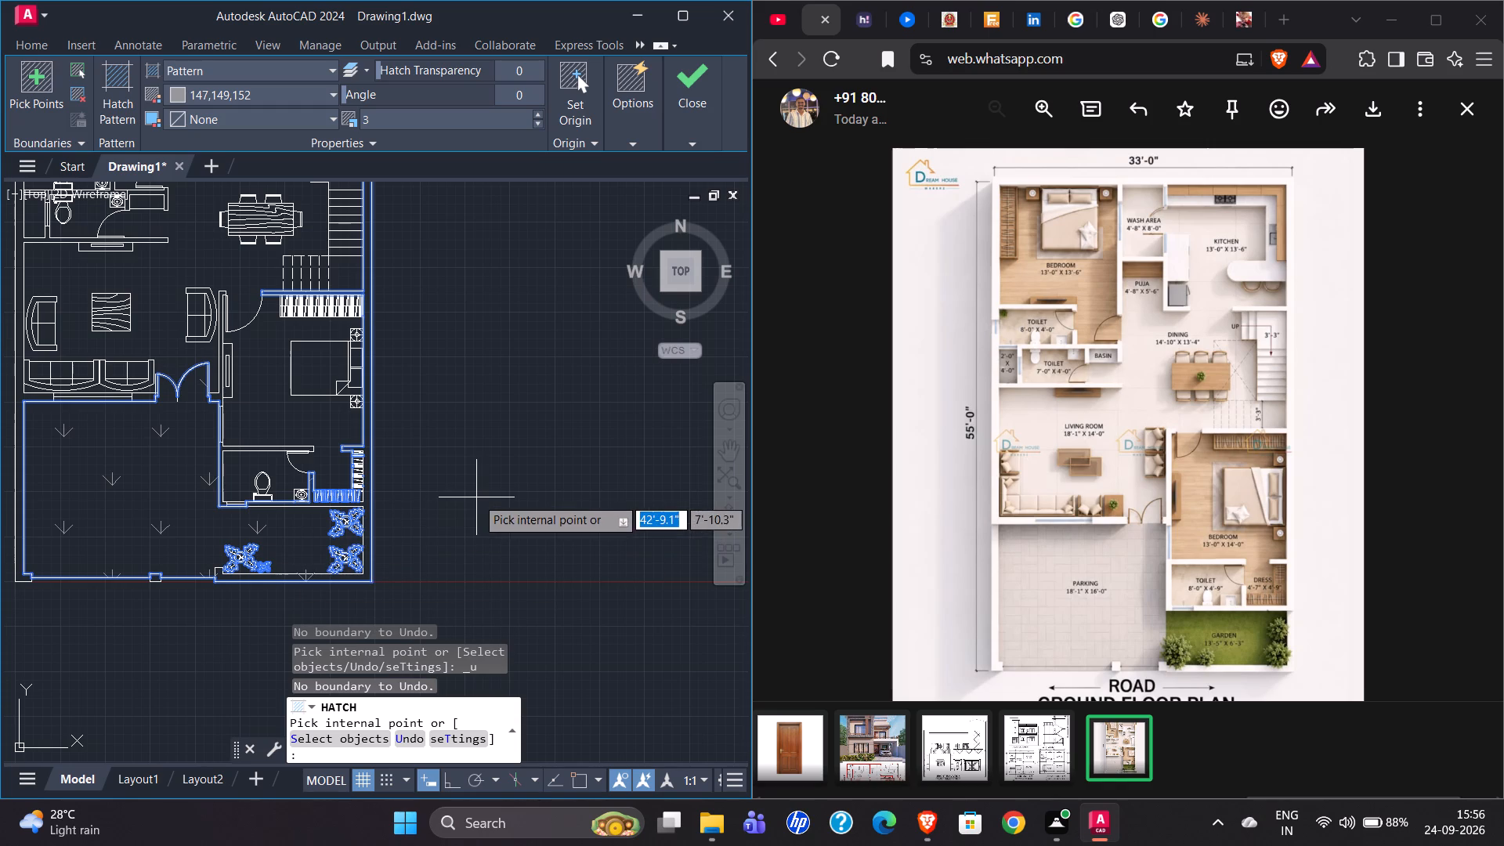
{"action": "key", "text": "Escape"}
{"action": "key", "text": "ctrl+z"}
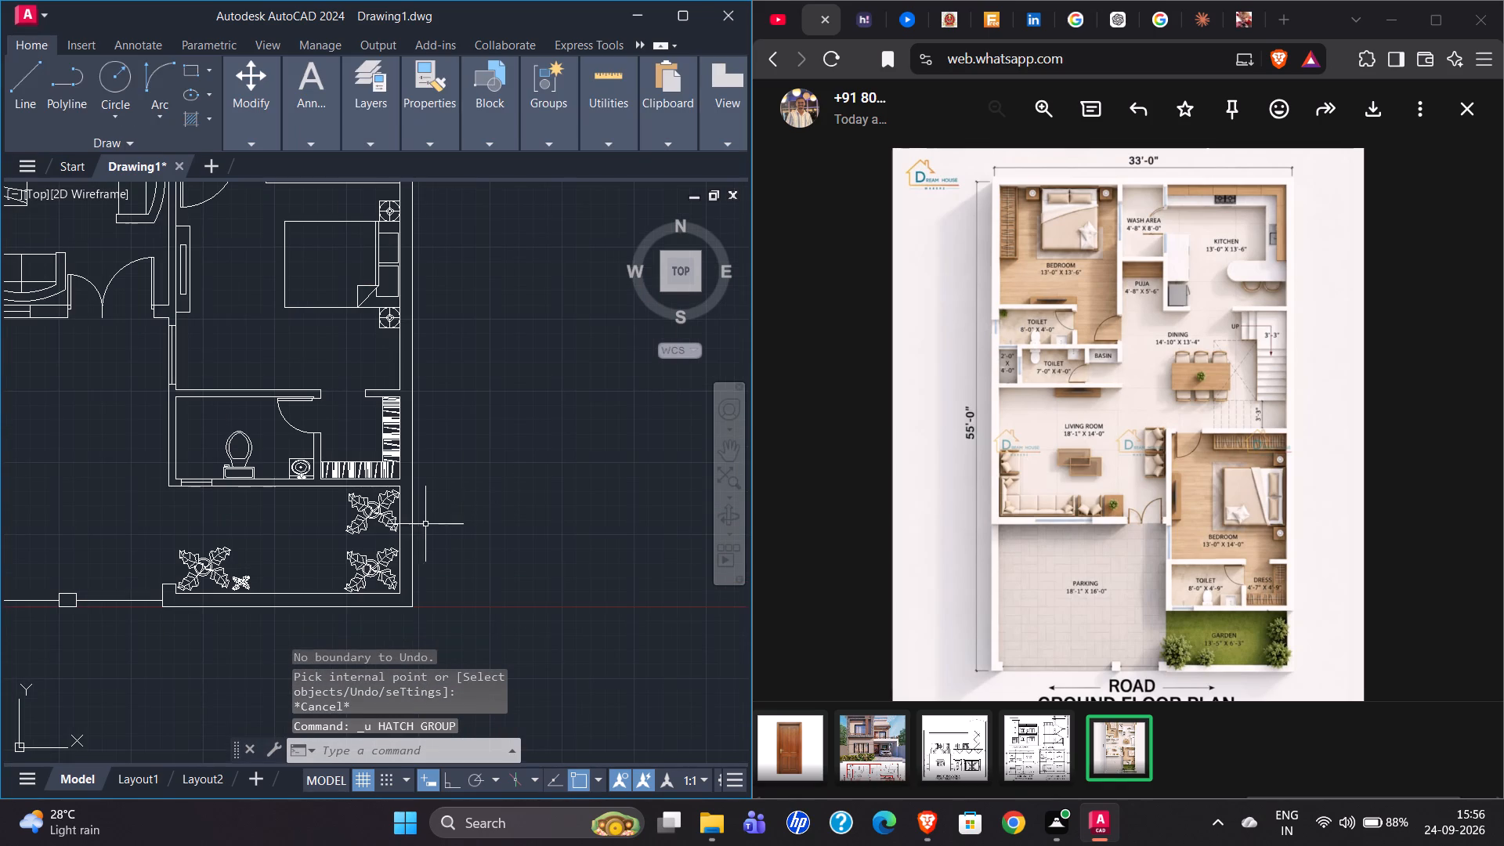
Examine the whole floor plan, from the garden and parking up to the rear bedroom and kitchen.
{"action": "scroll", "coordinate": [269, 600], "scroll_direction": "down", "scroll_amount": 2}
{"action": "scroll", "coordinate": [232, 602], "scroll_direction": "up", "scroll_amount": 2}
{"action": "scroll", "coordinate": [233, 607], "scroll_direction": "down", "scroll_amount": 1}
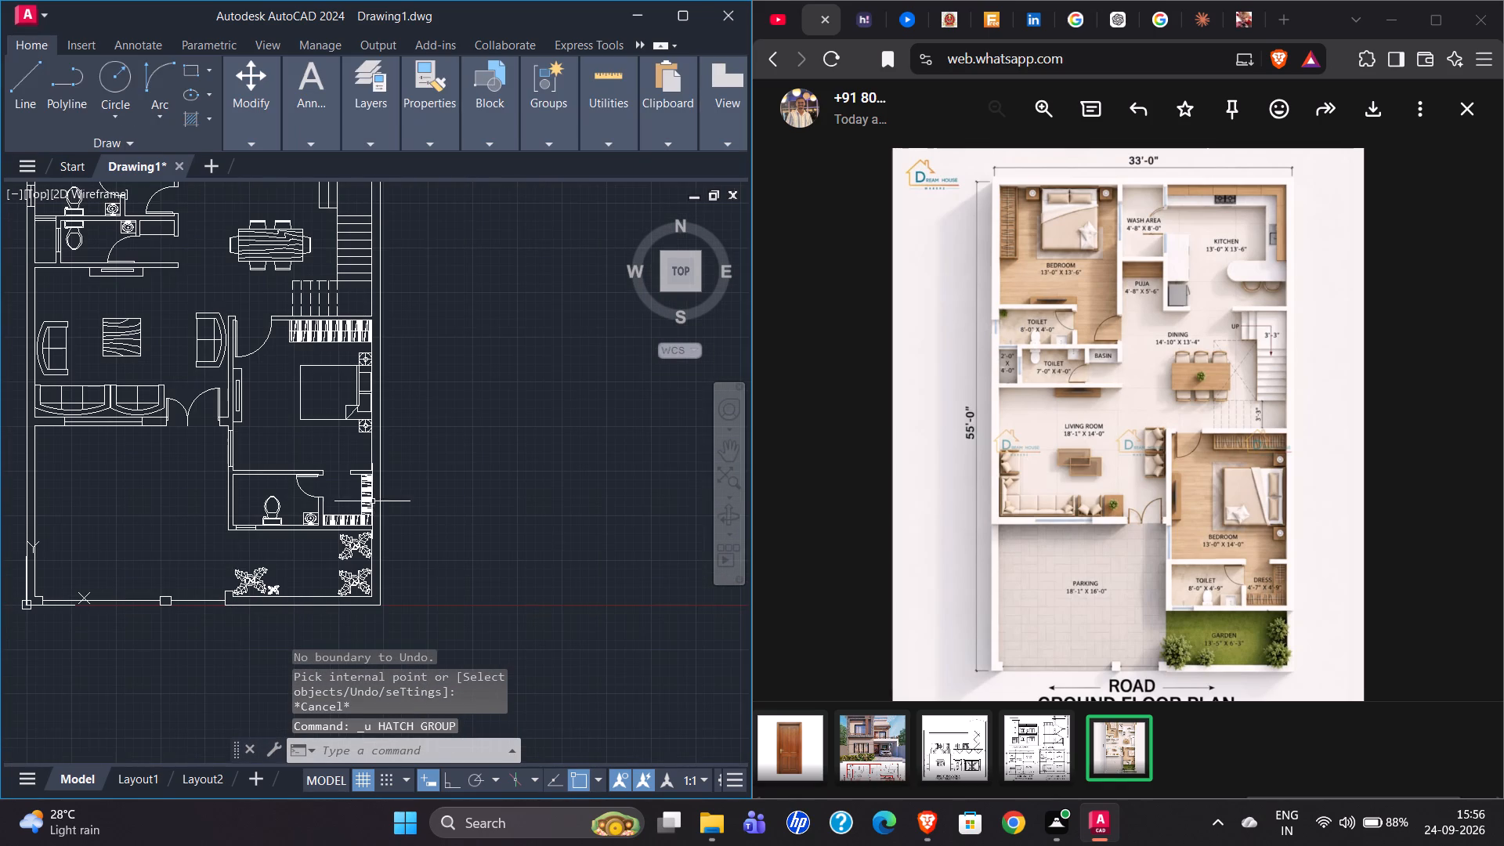
{"action": "scroll", "coordinate": [226, 566], "scroll_direction": "down", "scroll_amount": 1}
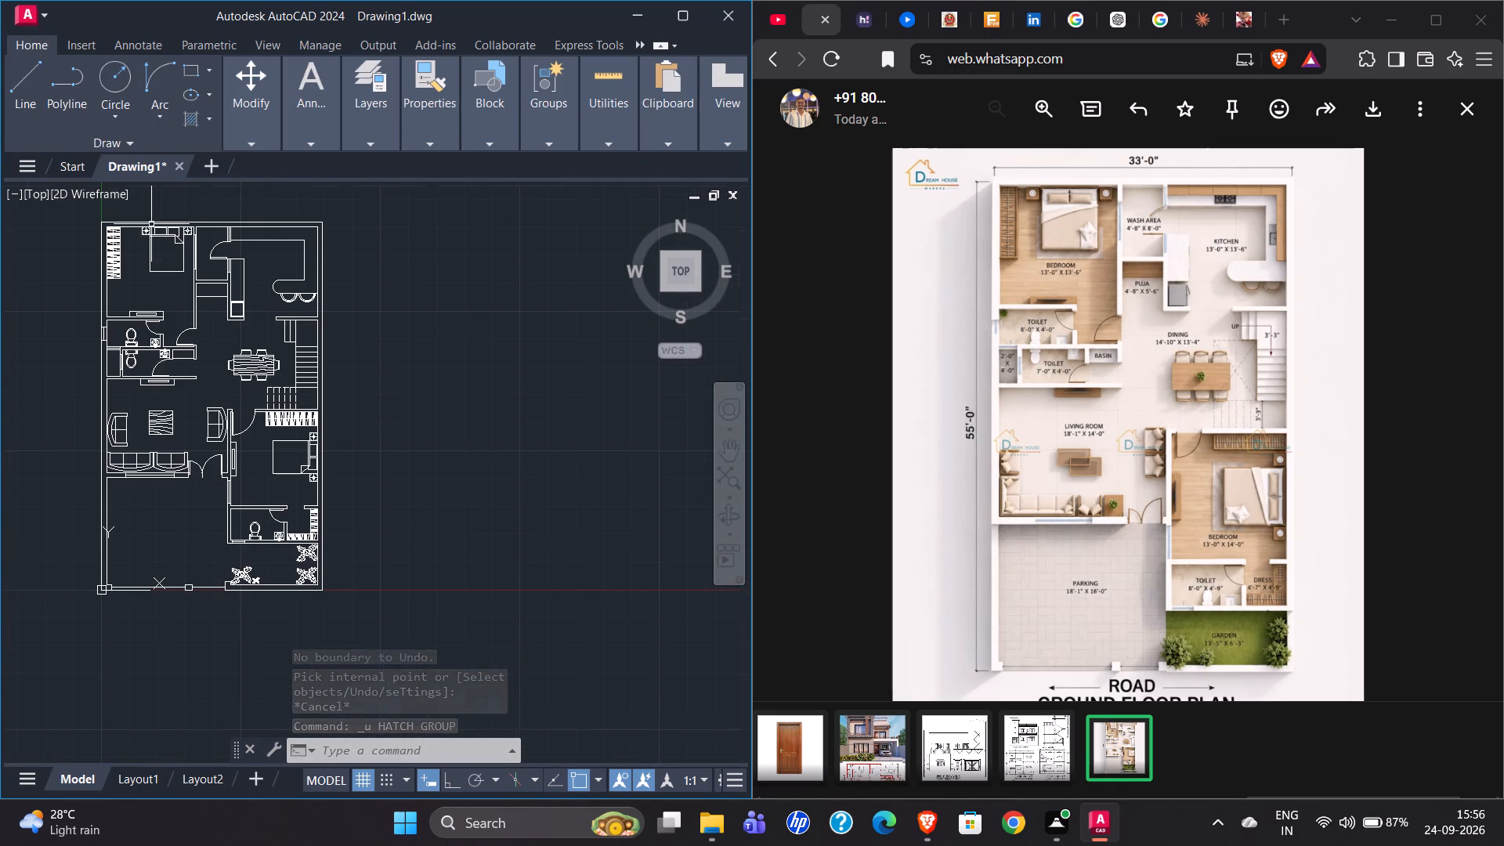
{"action": "scroll", "coordinate": [151, 224], "scroll_direction": "up", "scroll_amount": 3}
{"action": "scroll", "coordinate": [287, 481], "scroll_direction": "down", "scroll_amount": 1}
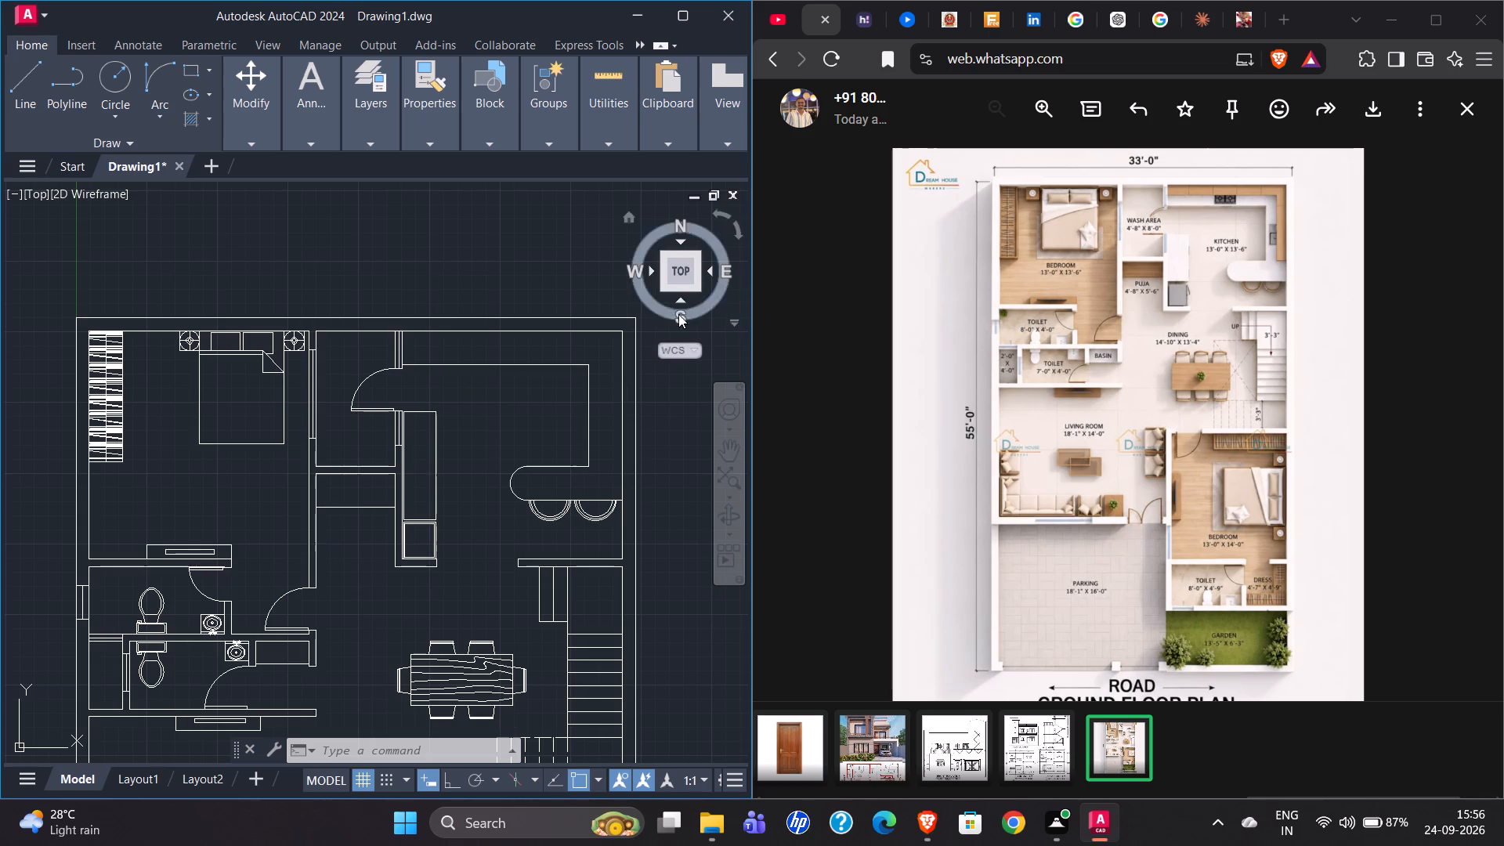
{"action": "scroll", "coordinate": [371, 338], "scroll_direction": "down", "scroll_amount": 3}
{"action": "scroll", "coordinate": [322, 339], "scroll_direction": "up", "scroll_amount": 2}
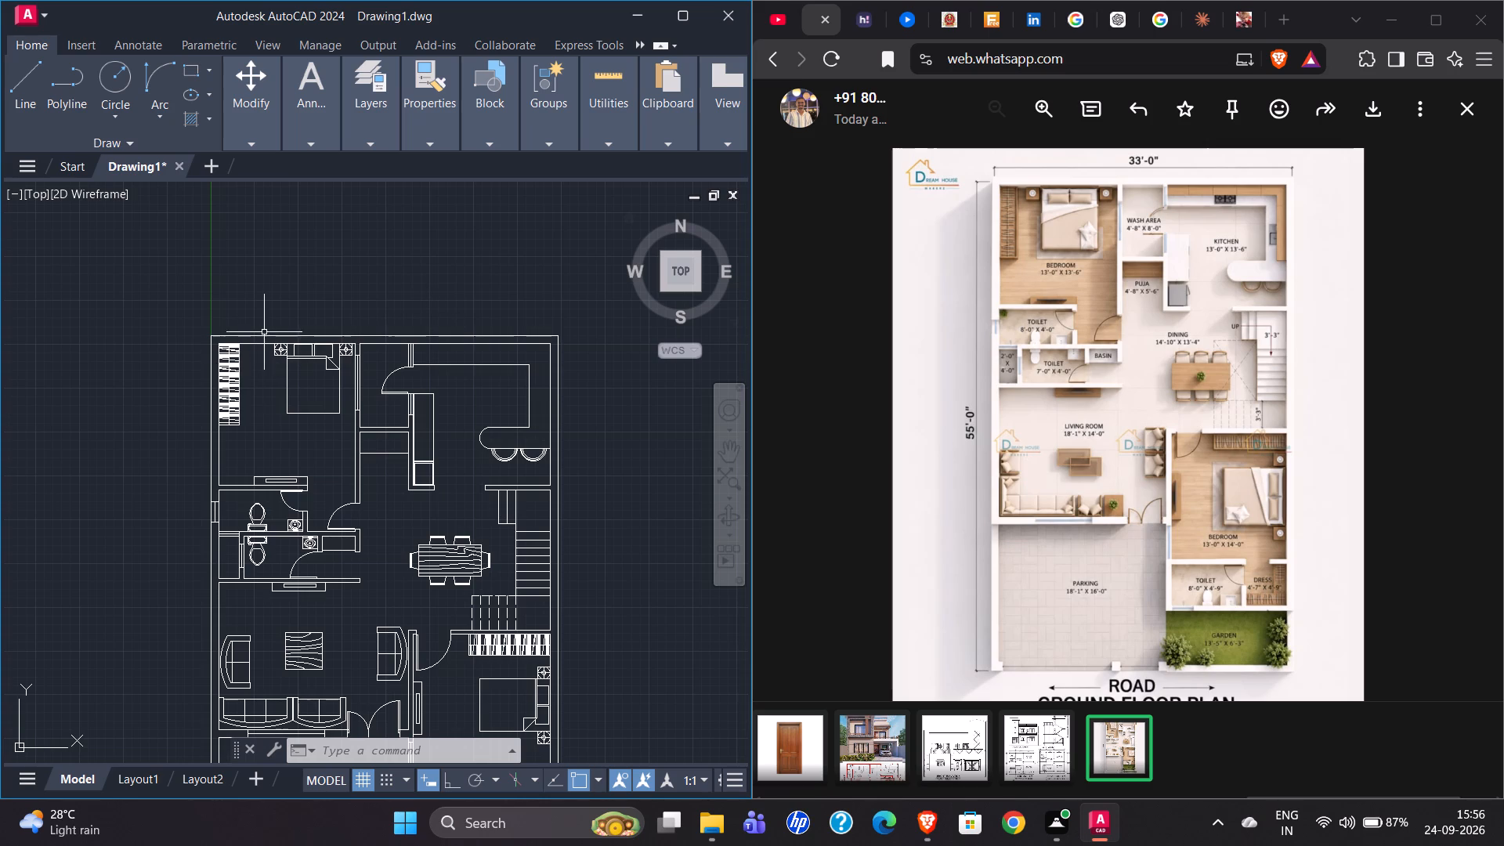
{"action": "scroll", "coordinate": [267, 331], "scroll_direction": "up", "scroll_amount": 1}
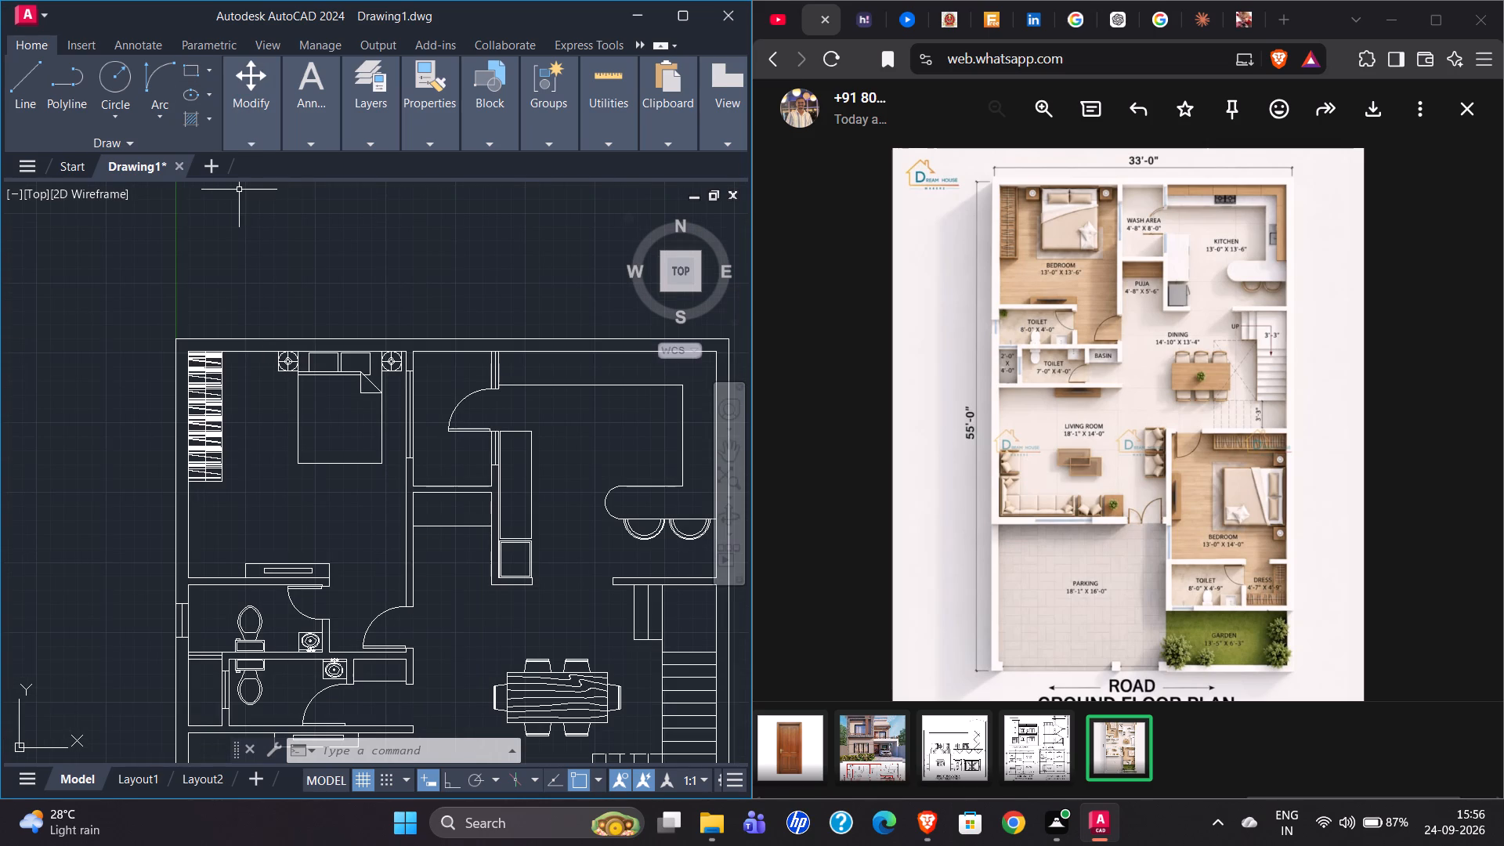
Make Standard the current dimension style in the Dimension Style Manager.
{"action": "type", "text": "DIM"}
{"action": "type", "text": "STY"}
{"action": "key", "text": "Return"}
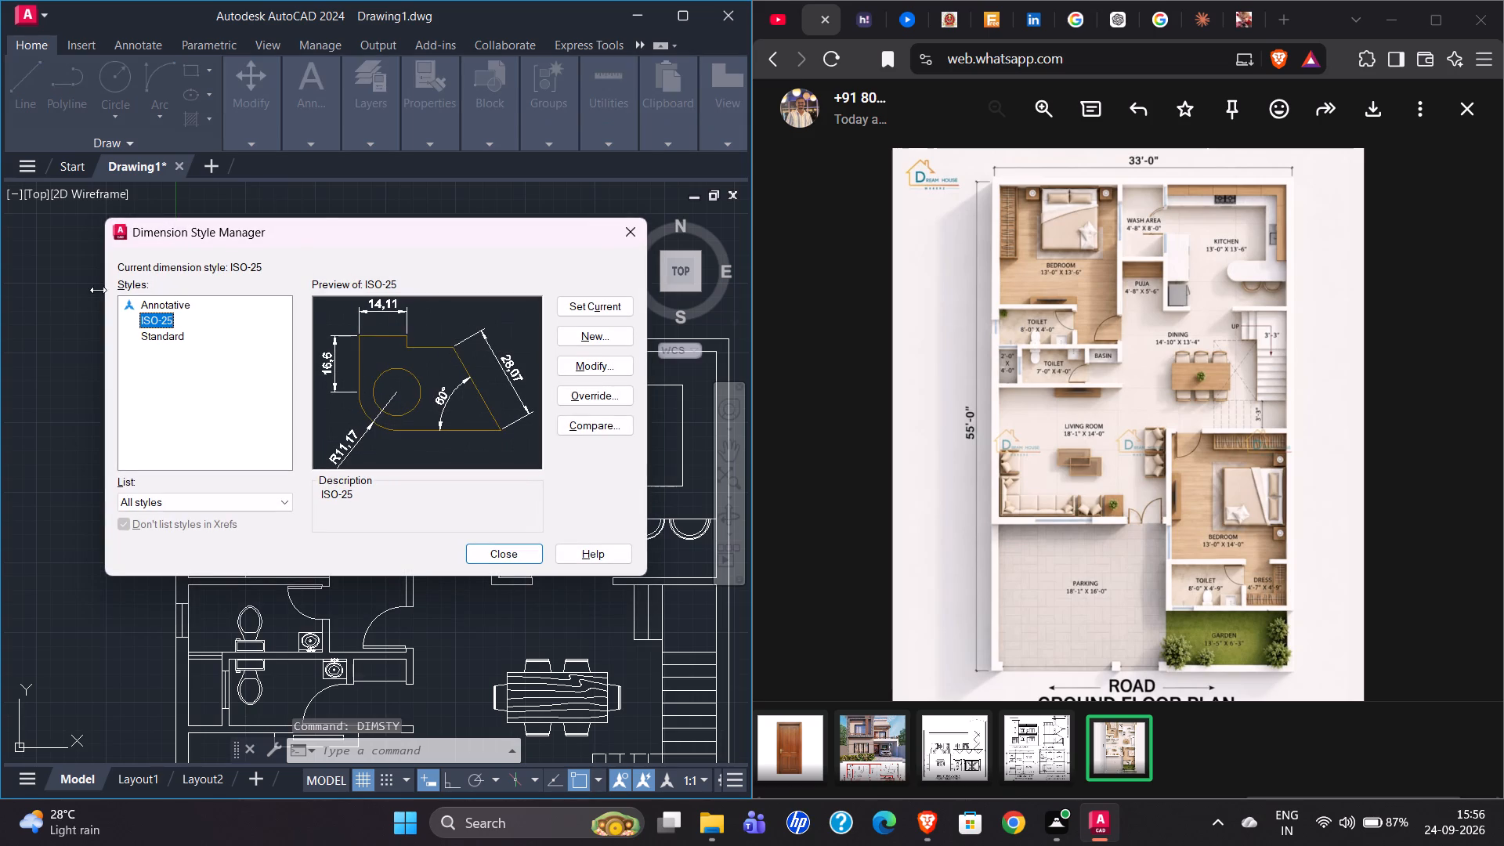
{"action": "left_click", "coordinate": [158, 338]}
{"action": "left_click", "coordinate": [617, 301]}
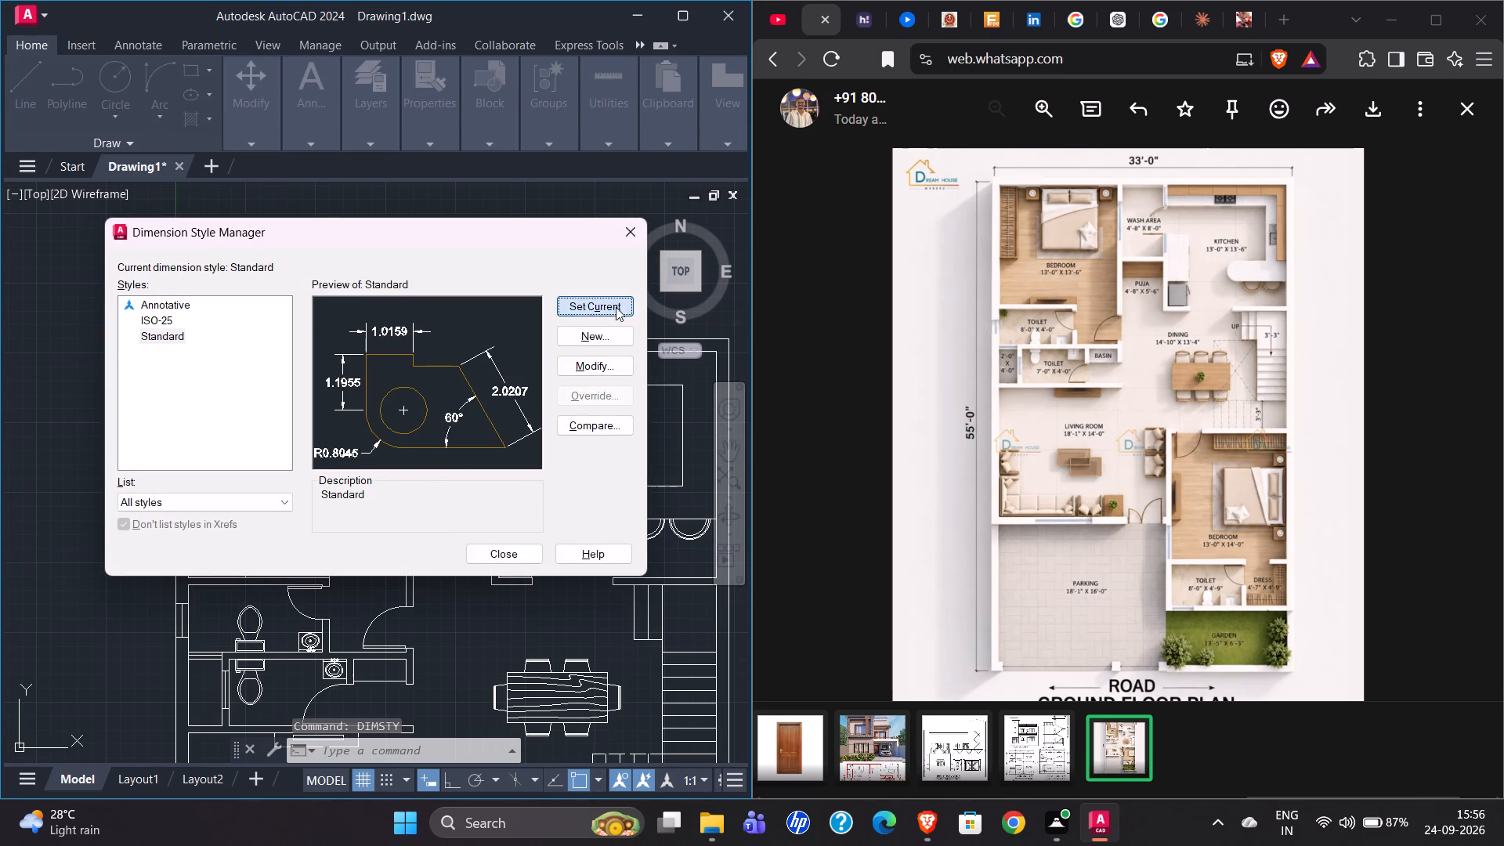
Modify the Standard dimension style's linear units to Engineering format with 0'-0" precision.
{"action": "left_click", "coordinate": [597, 363]}
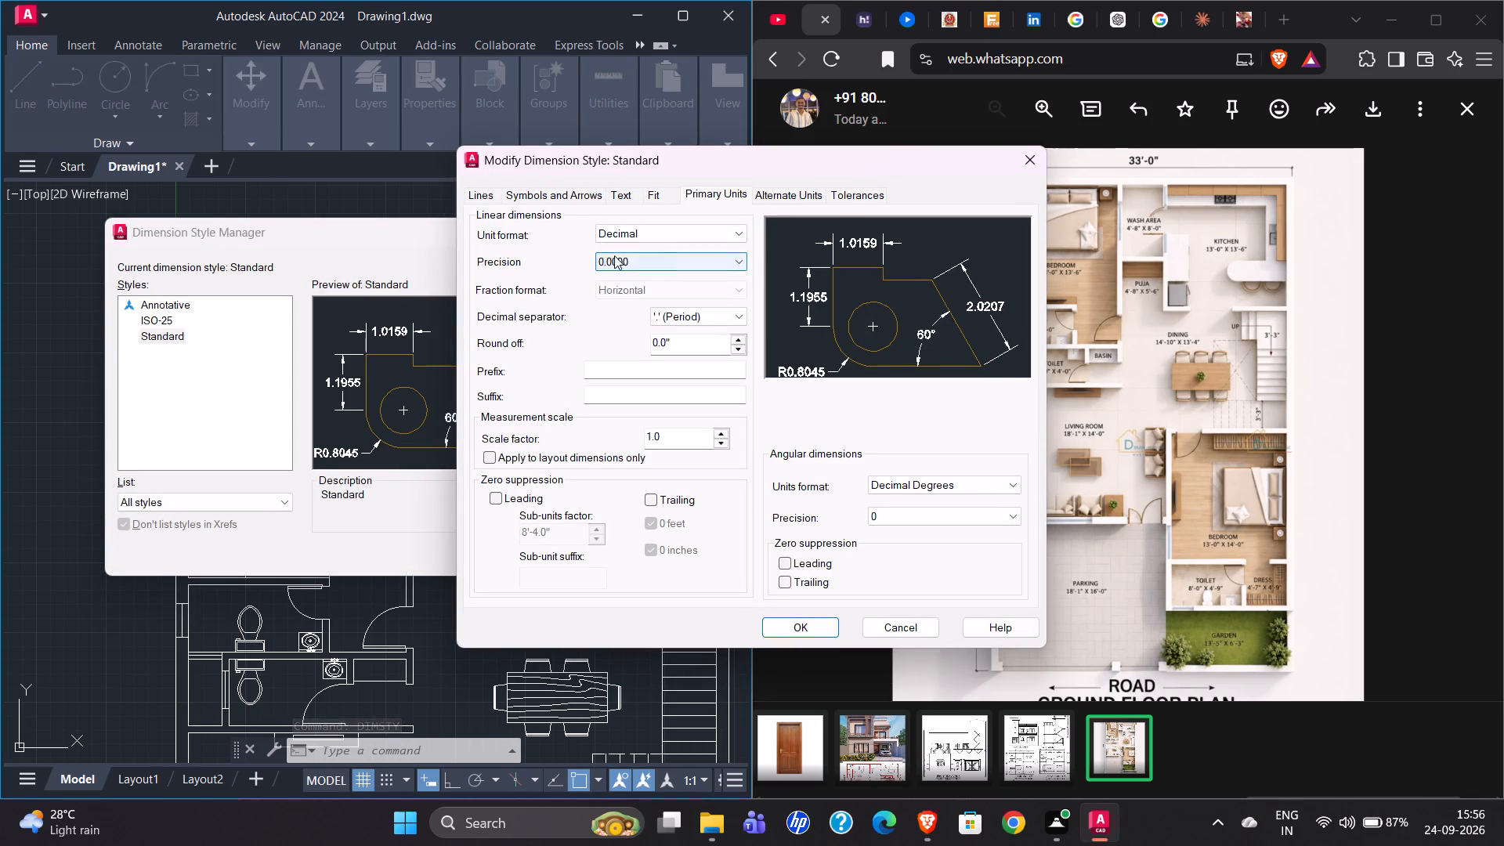
{"action": "left_click", "coordinate": [663, 234]}
{"action": "left_click", "coordinate": [661, 279]}
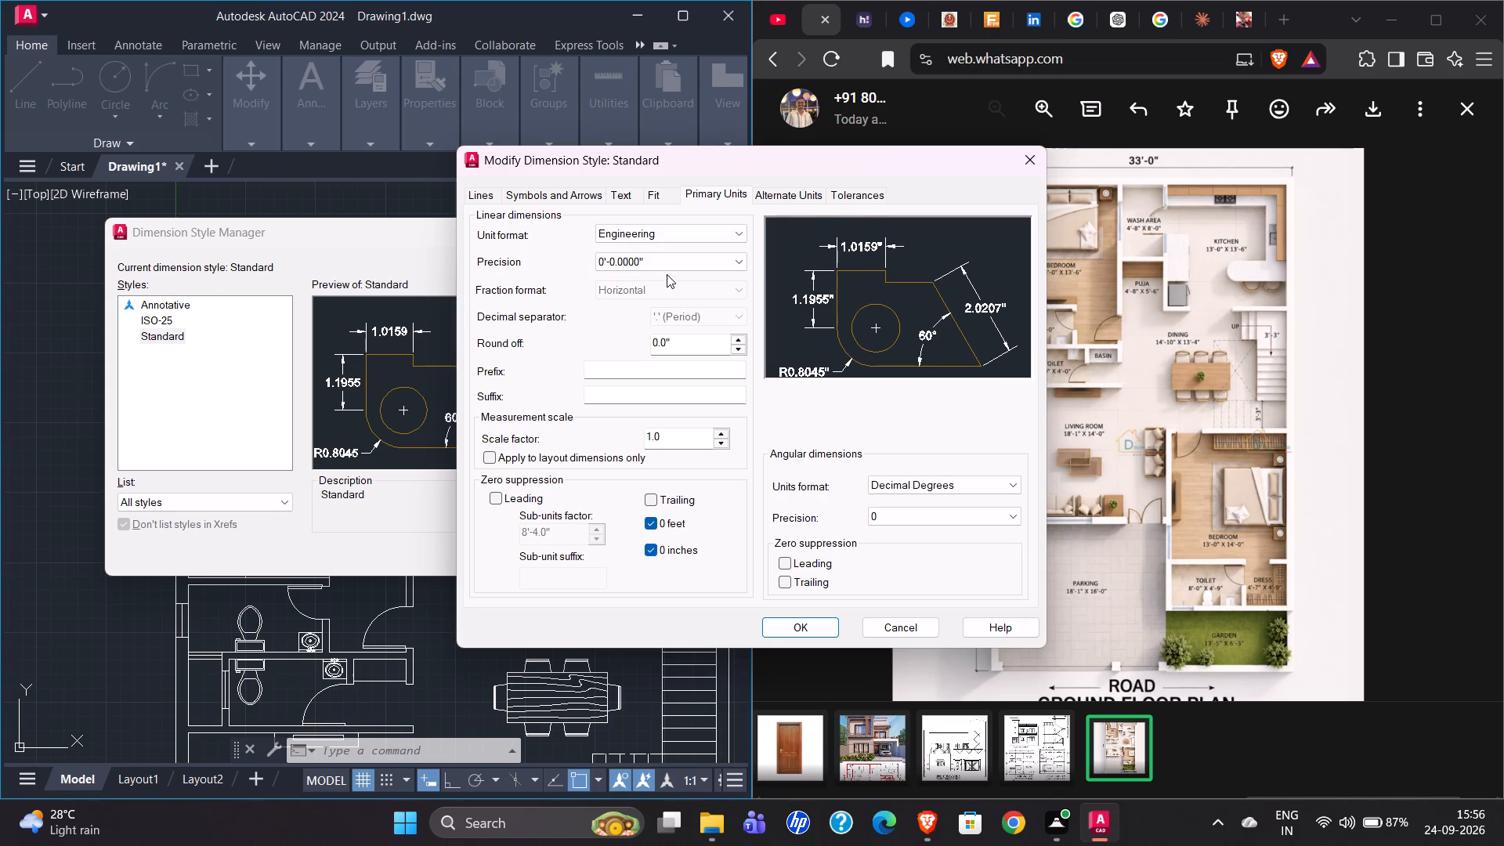
{"action": "left_click", "coordinate": [669, 271]}
{"action": "left_click", "coordinate": [674, 265]}
{"action": "left_click", "coordinate": [657, 284]}
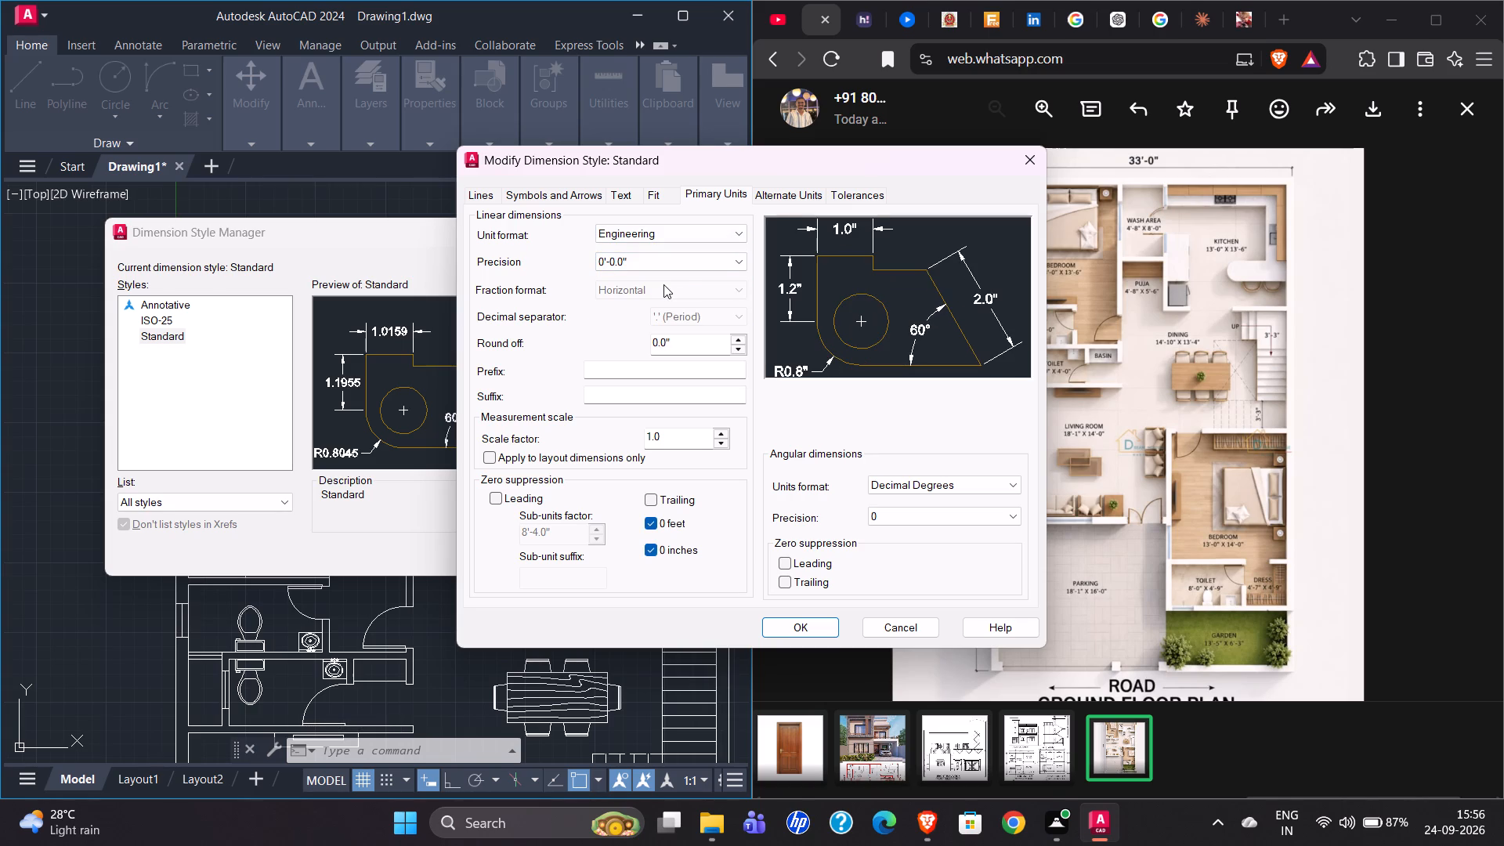
{"action": "left_click", "coordinate": [649, 261]}
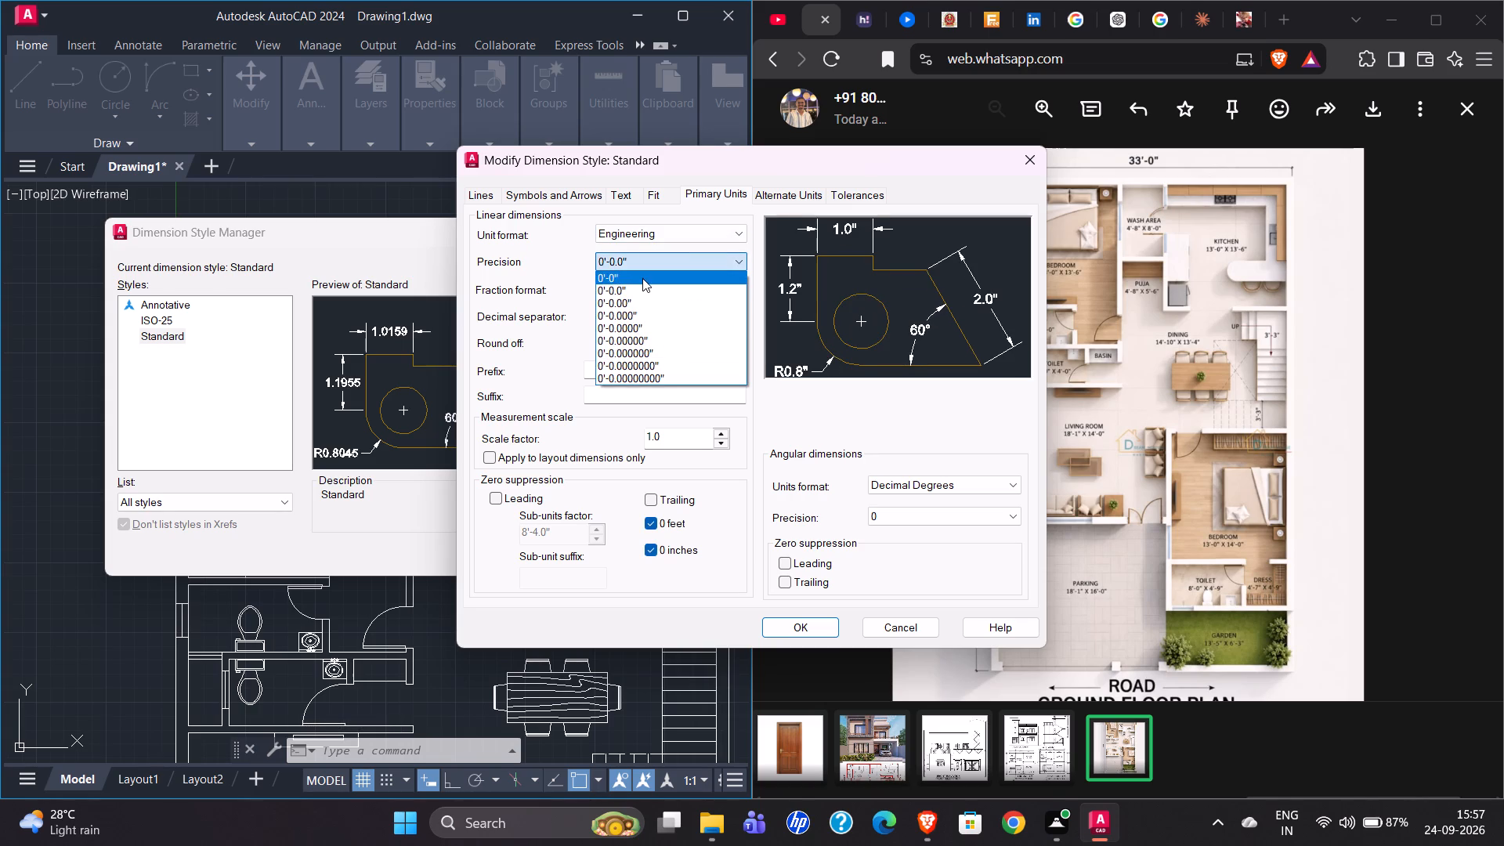
{"action": "left_click", "coordinate": [642, 278]}
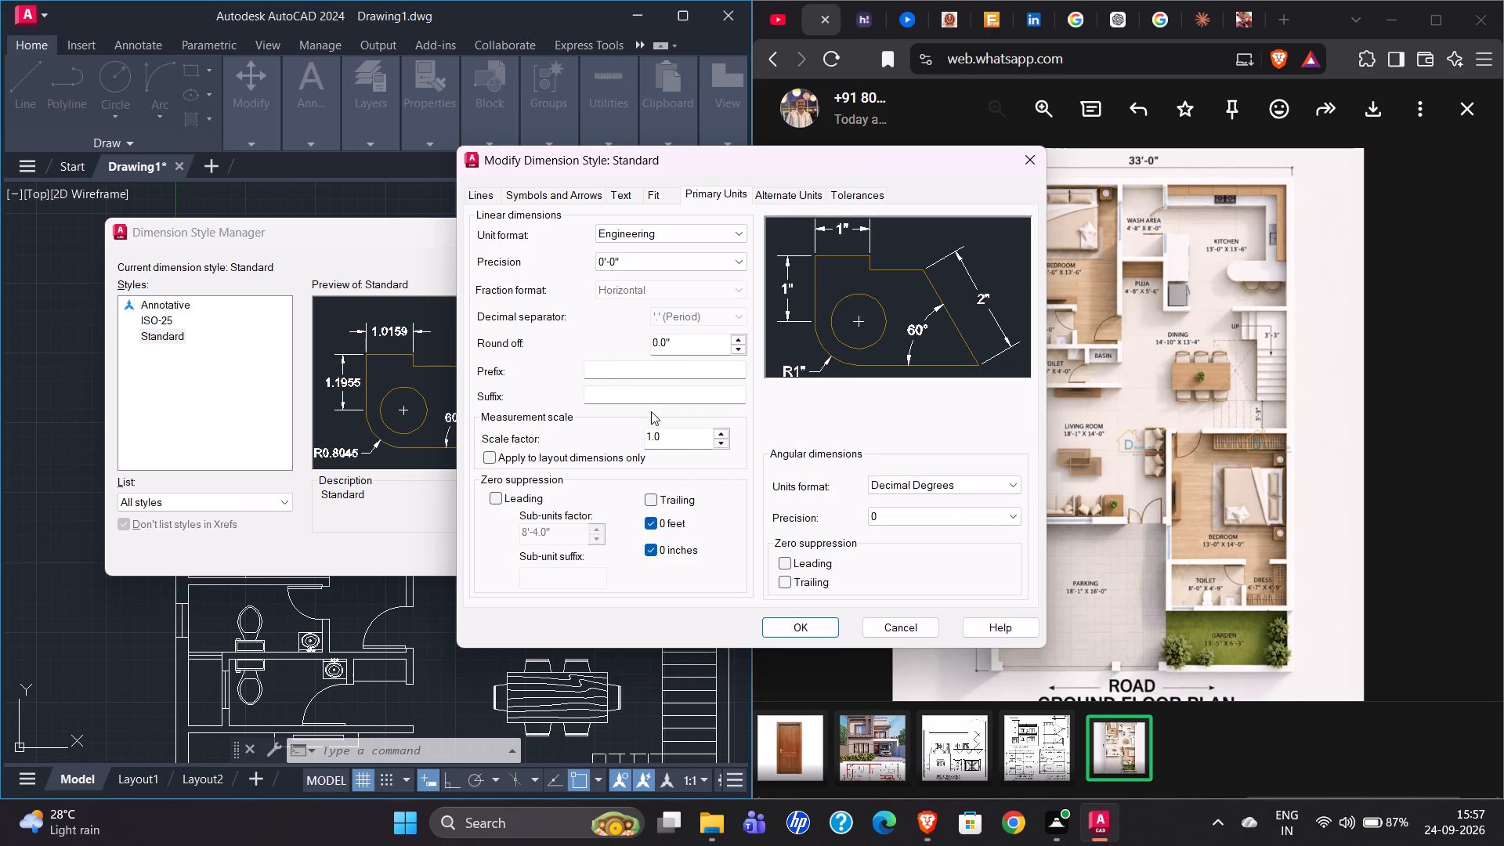
Set the Standard dimension style's text height to 4".
{"action": "left_click", "coordinate": [636, 200]}
{"action": "left_click_drag", "start_coordinate": [718, 338], "coordinate": [645, 344]}
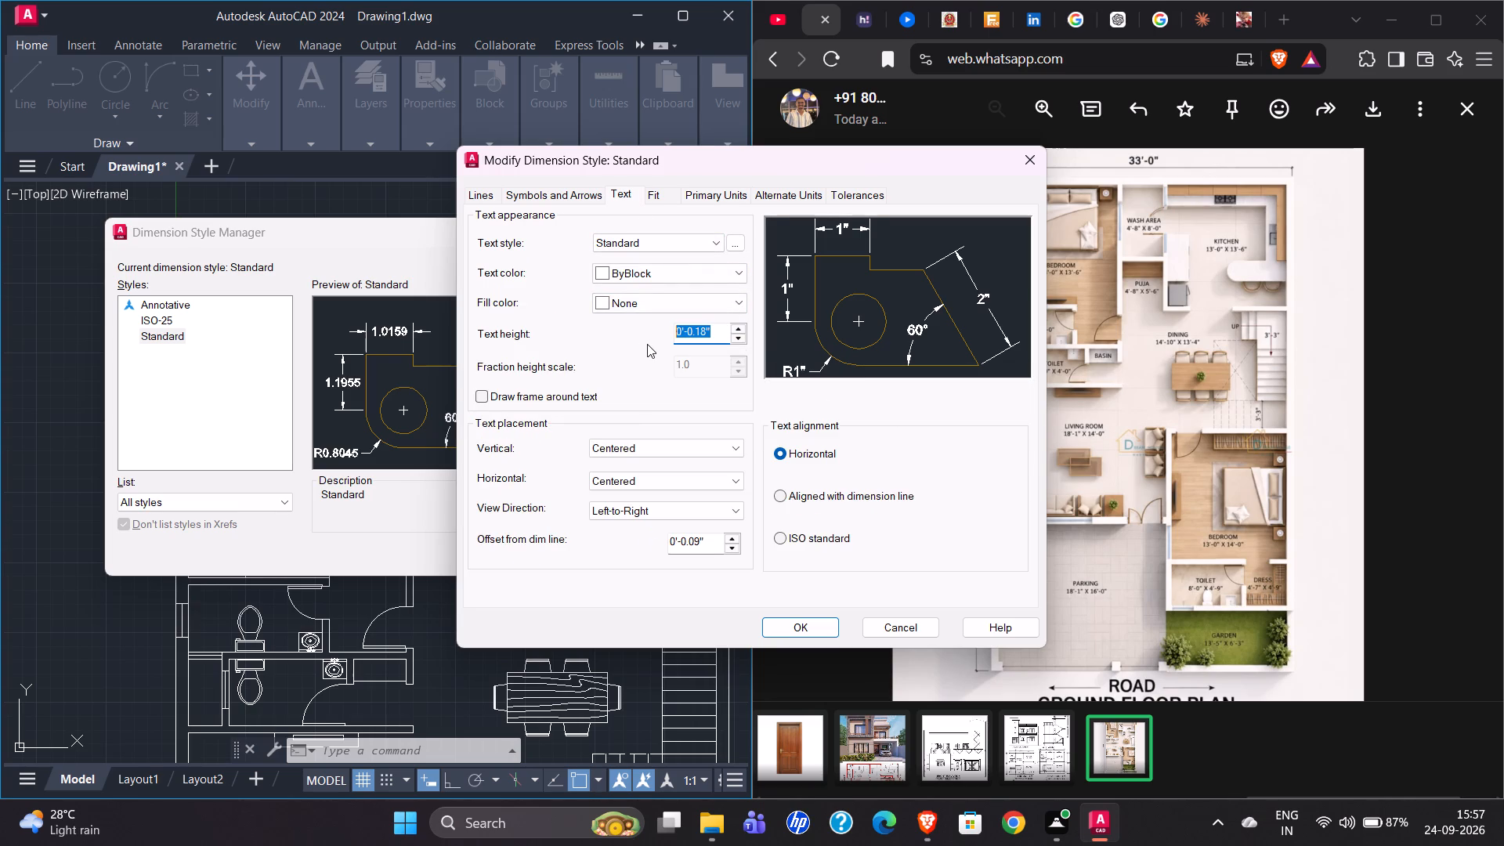
{"action": "type", "text": "4\""}
{"action": "key", "text": "Return"}
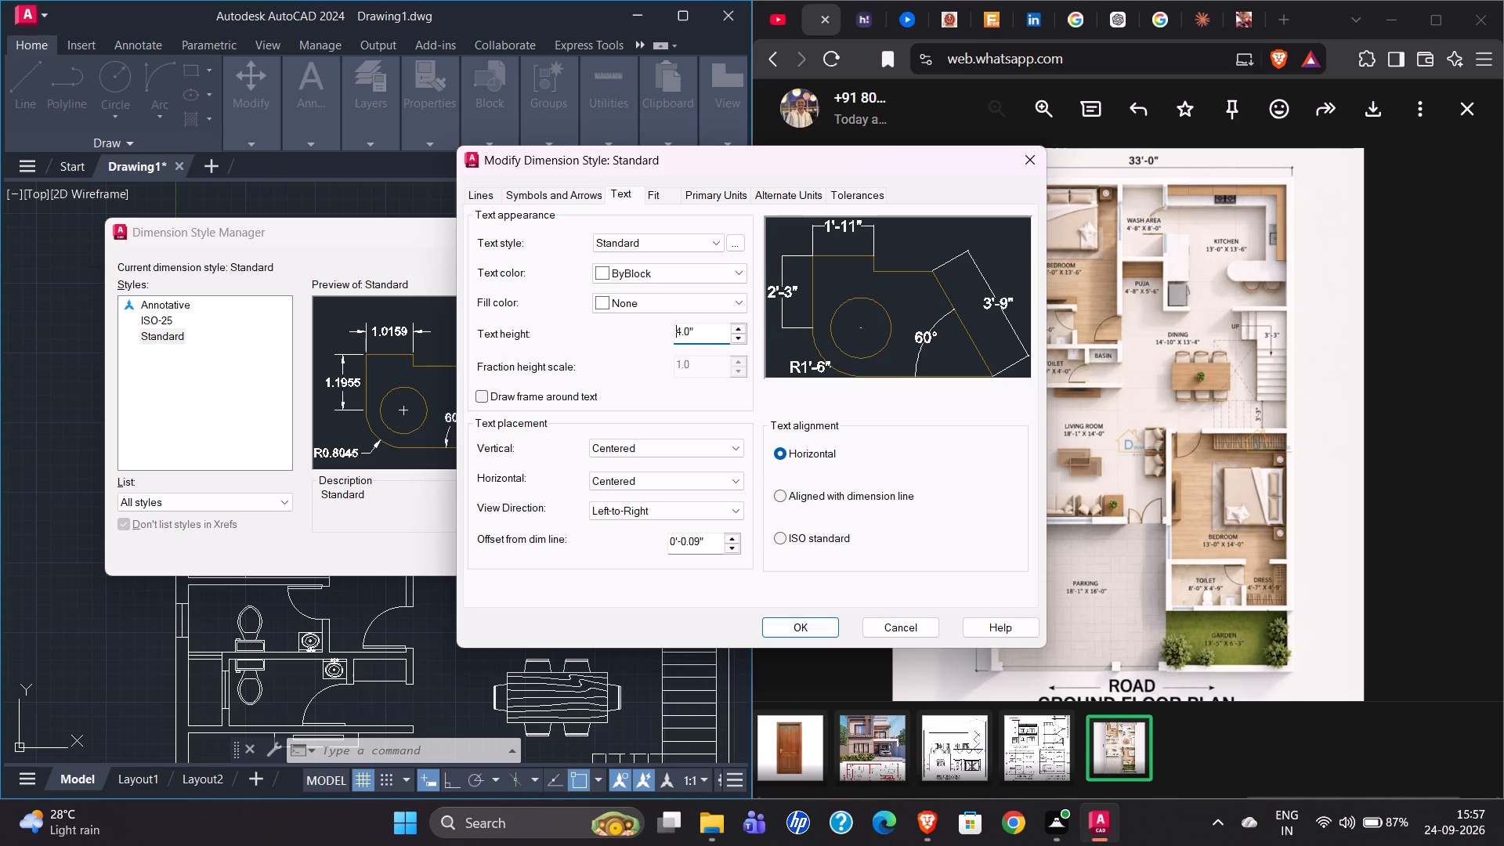
Set the Standard dimension style's arrow size to 4".
{"action": "left_click", "coordinate": [562, 190]}
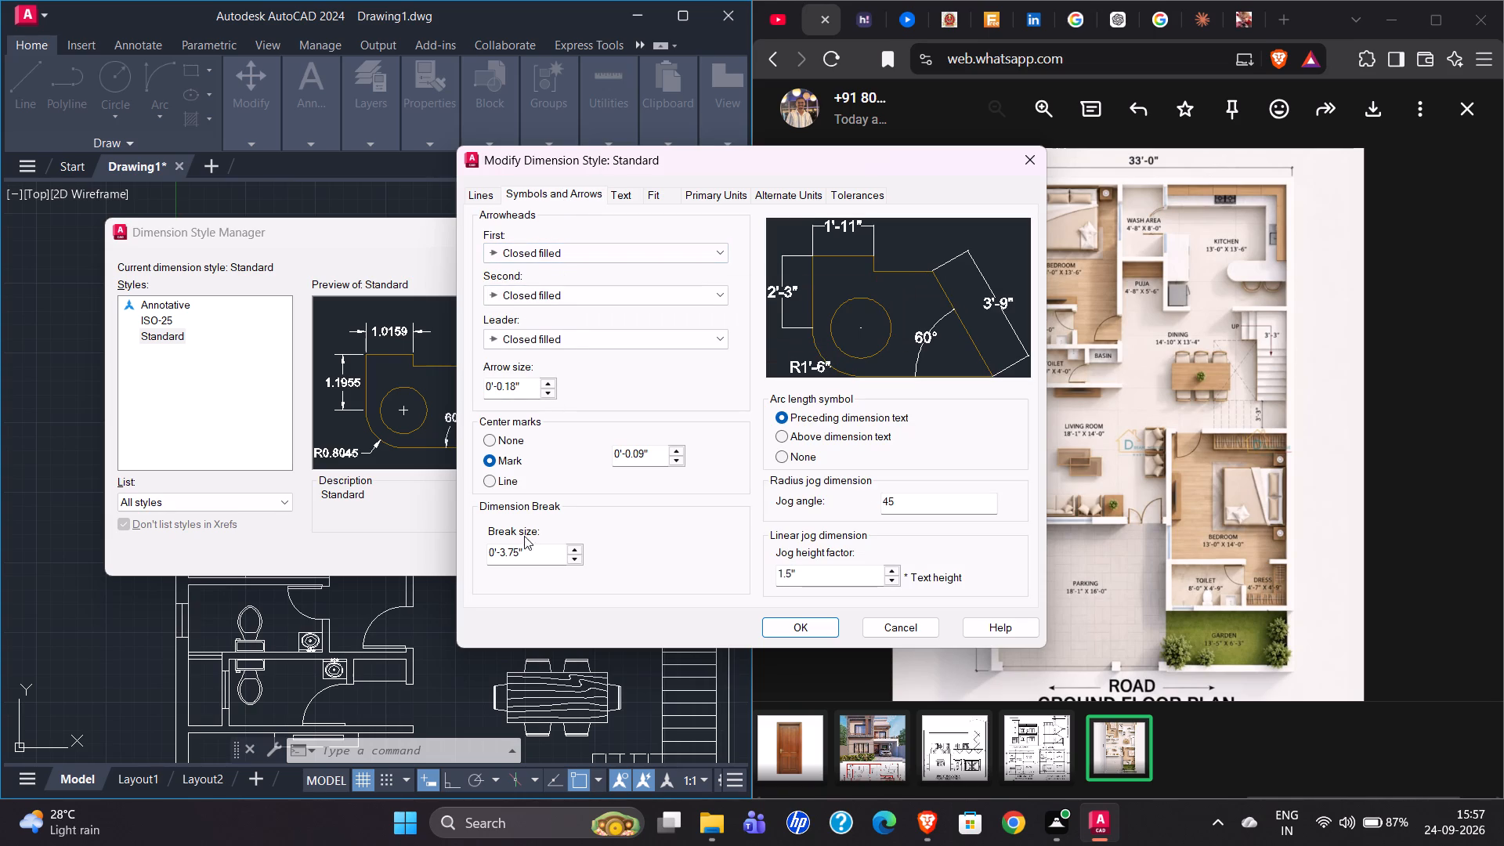
{"action": "left_click_drag", "start_coordinate": [527, 395], "coordinate": [478, 399]}
{"action": "type", "text": "4\""}
{"action": "key", "text": "Return"}
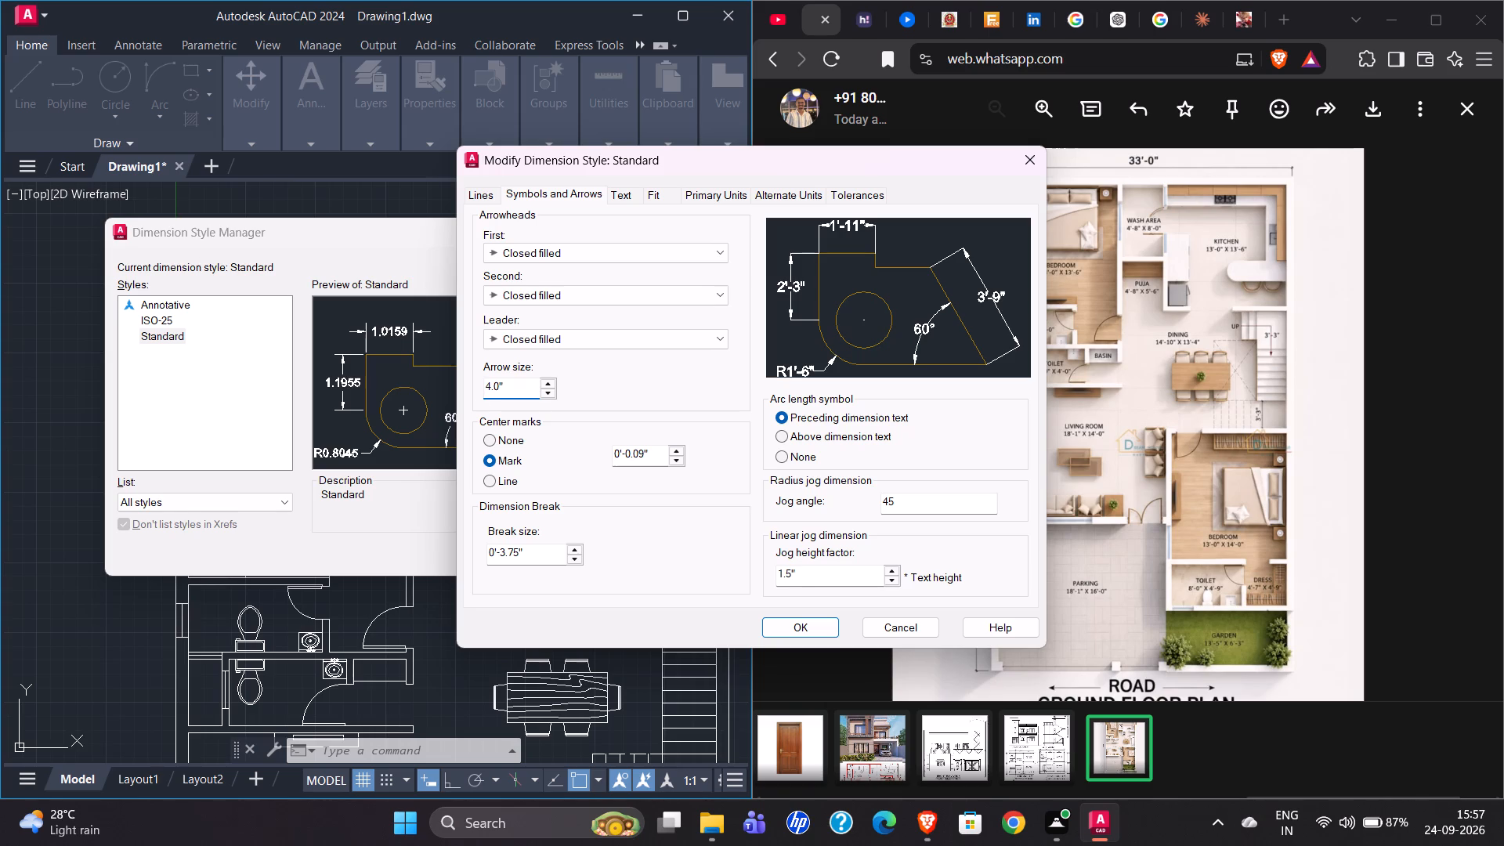
Suppress both extension lines in the Standard dimension style, then apply the changes and close the Dimension Style Manager.
{"action": "left_click", "coordinate": [480, 195]}
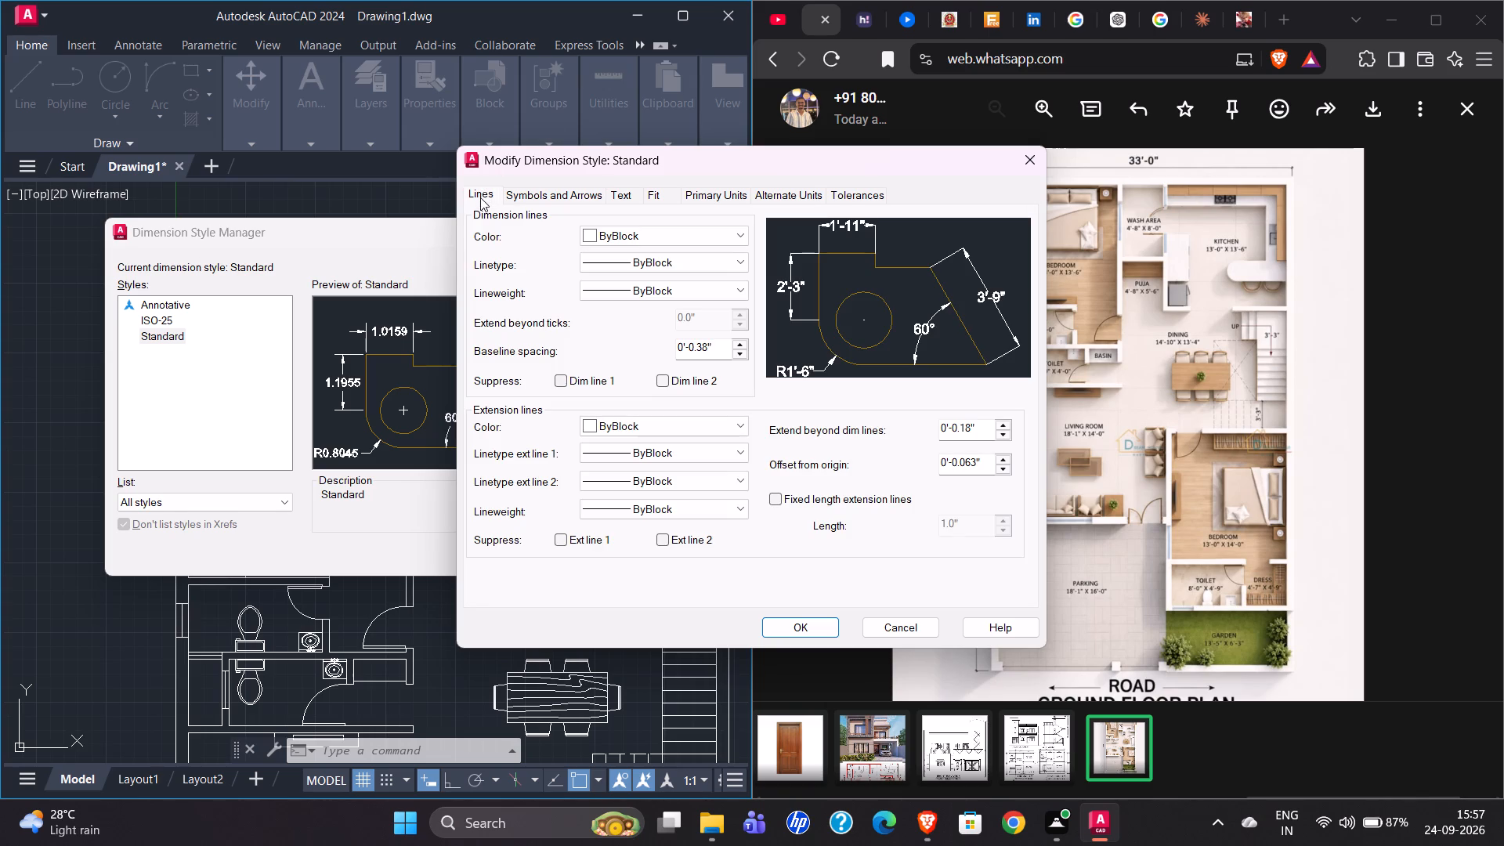
{"action": "left_click", "coordinate": [559, 544]}
{"action": "left_click", "coordinate": [661, 542]}
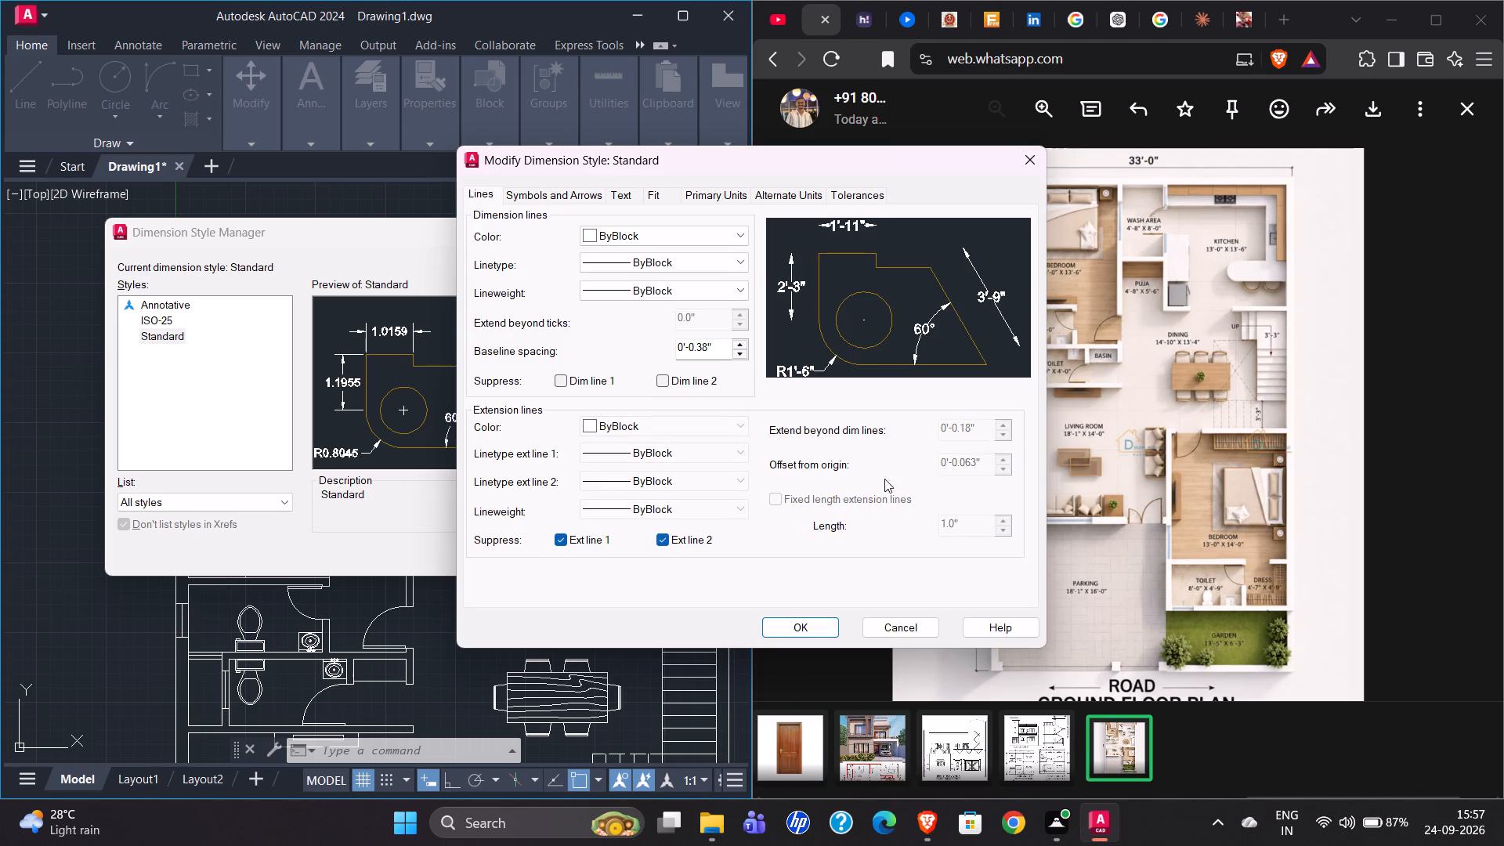
{"action": "left_click", "coordinate": [804, 625]}
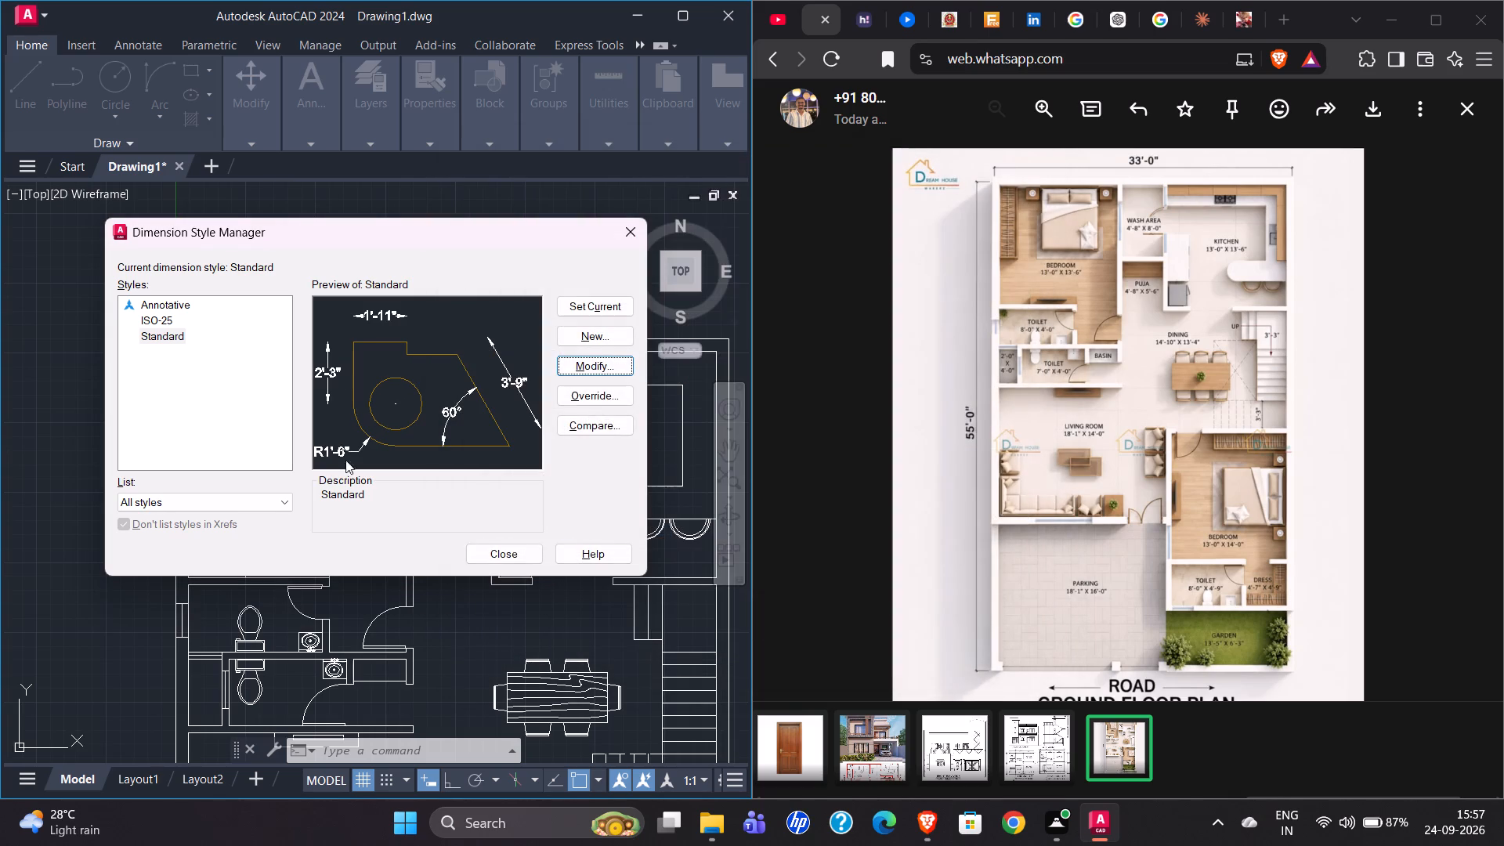
{"action": "left_click", "coordinate": [508, 552]}
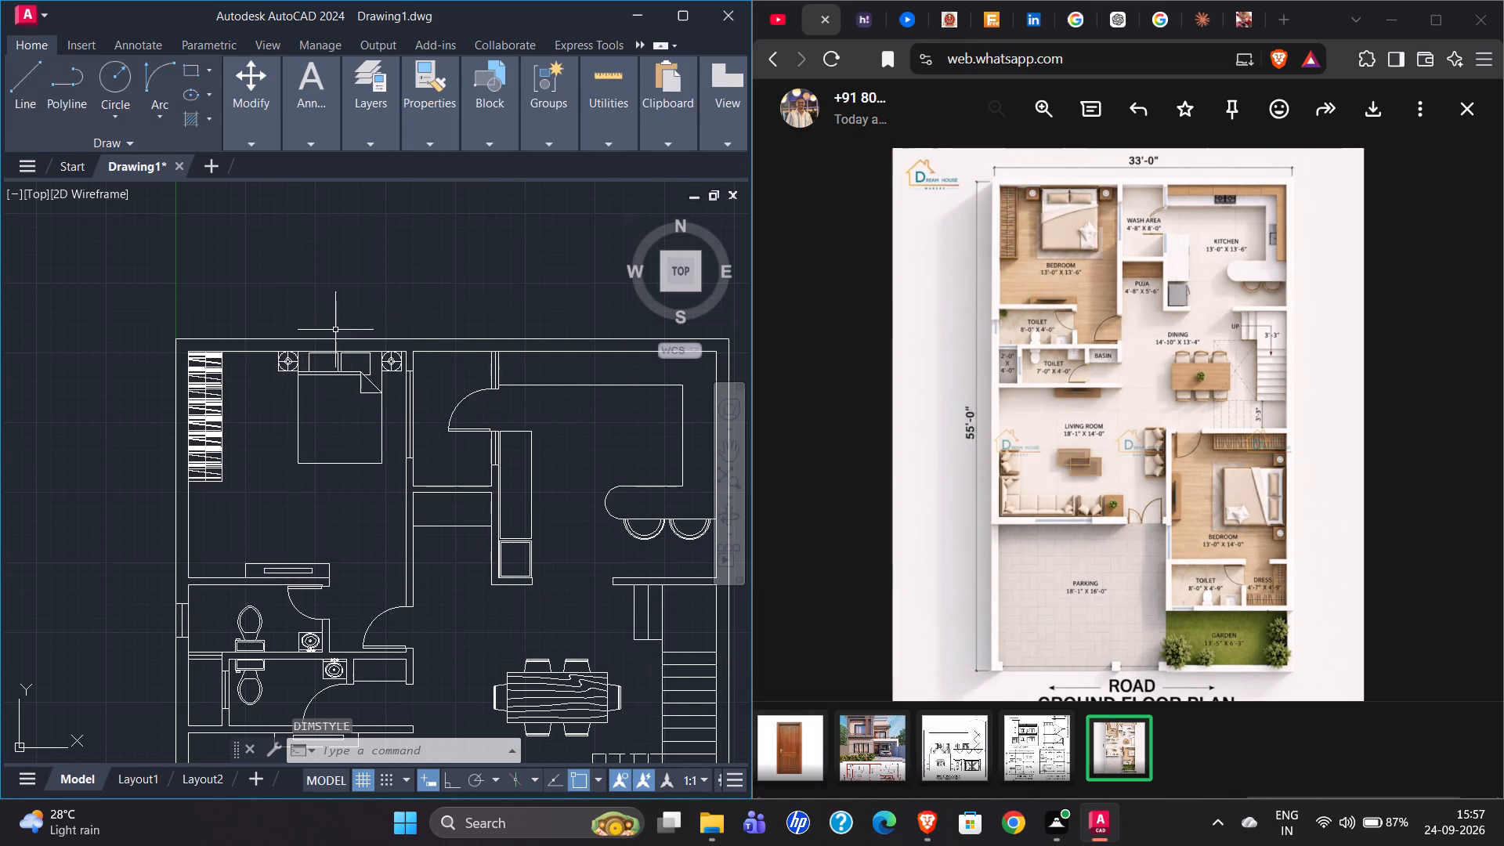
Dimension the house's overall width between its outer rear corners, placing the dimension line just outside the rear wall.
{"action": "scroll", "coordinate": [230, 395], "scroll_direction": "up", "scroll_amount": 1}
{"action": "scroll", "coordinate": [287, 349], "scroll_direction": "down", "scroll_amount": 1}
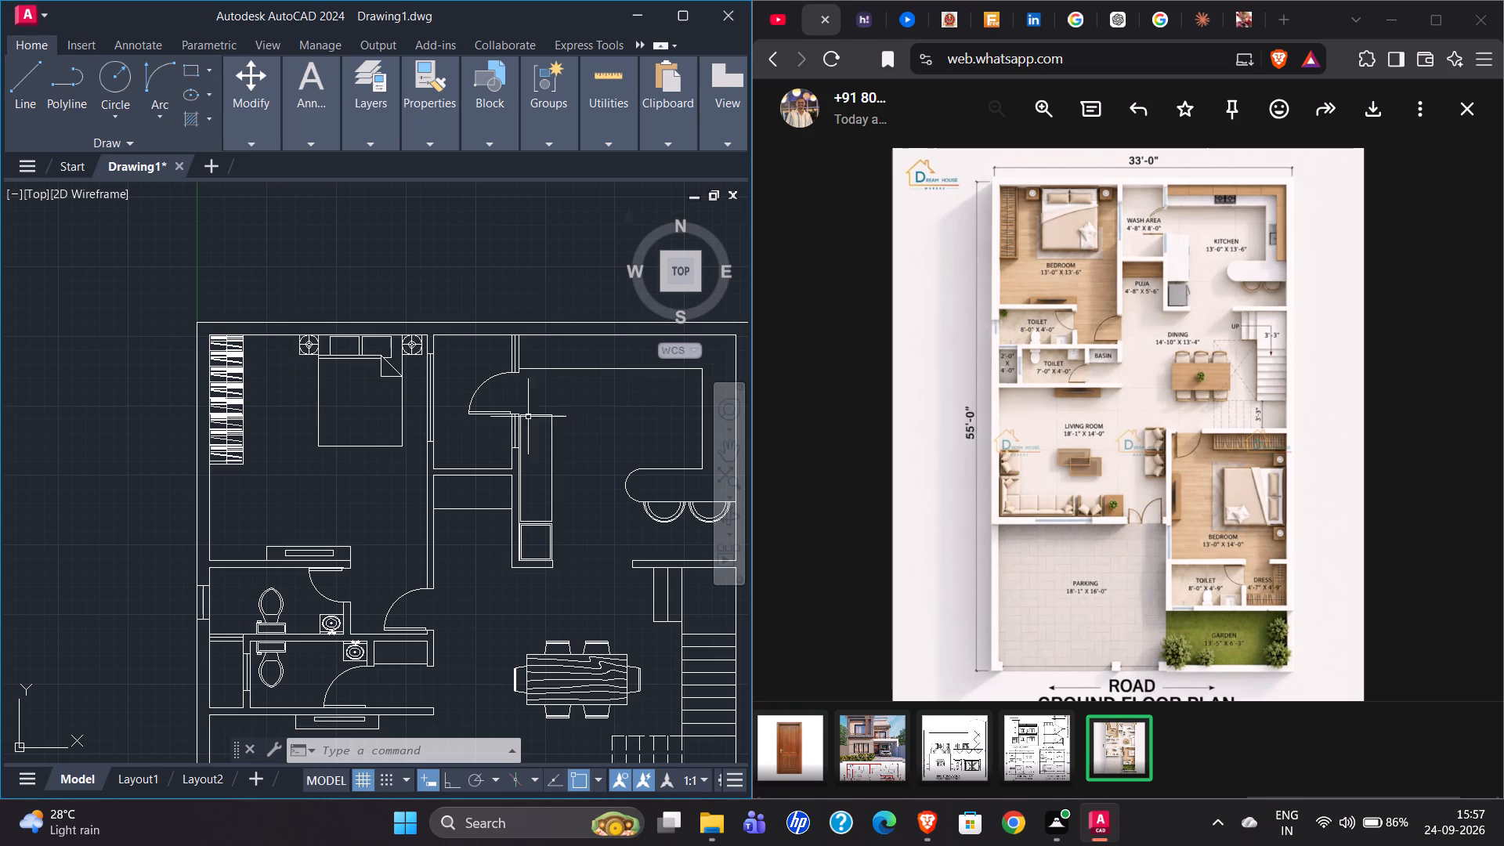
{"action": "left_click", "coordinate": [148, 47]}
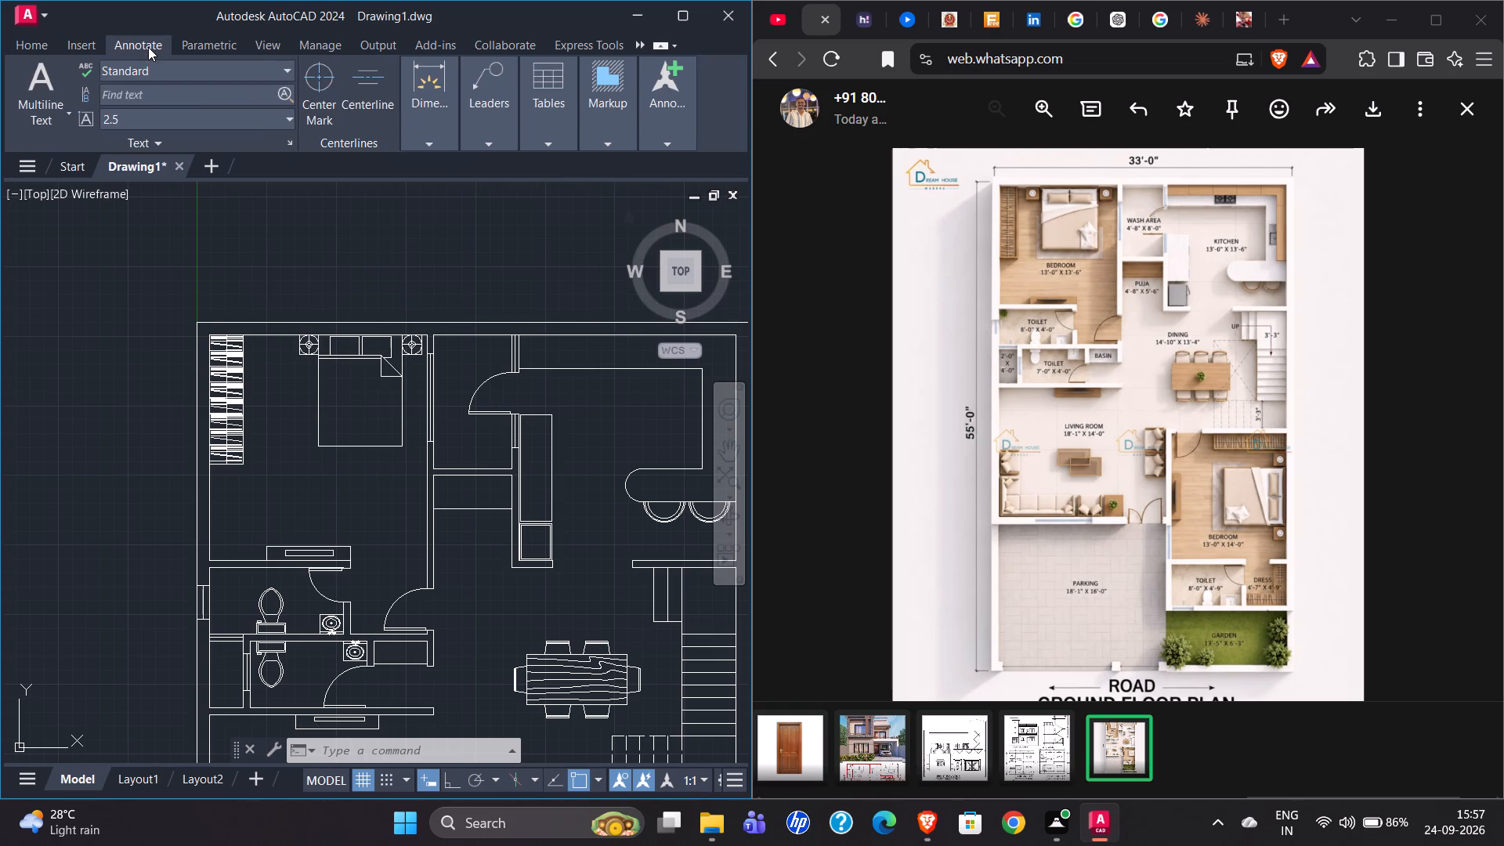
{"action": "left_click", "coordinate": [427, 146]}
{"action": "left_click", "coordinate": [428, 199]}
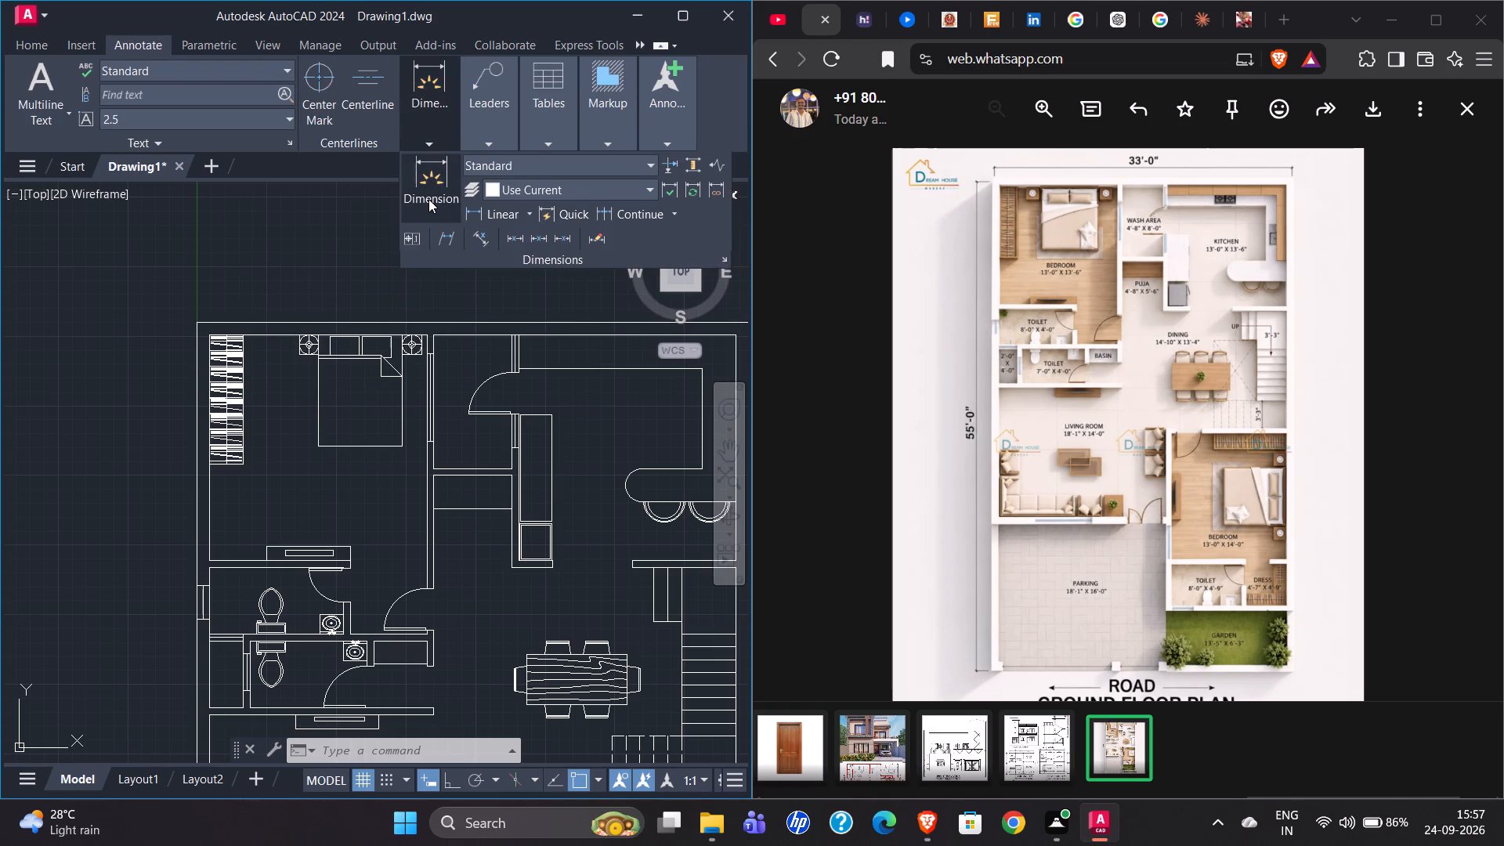
{"action": "left_click", "coordinate": [199, 321]}
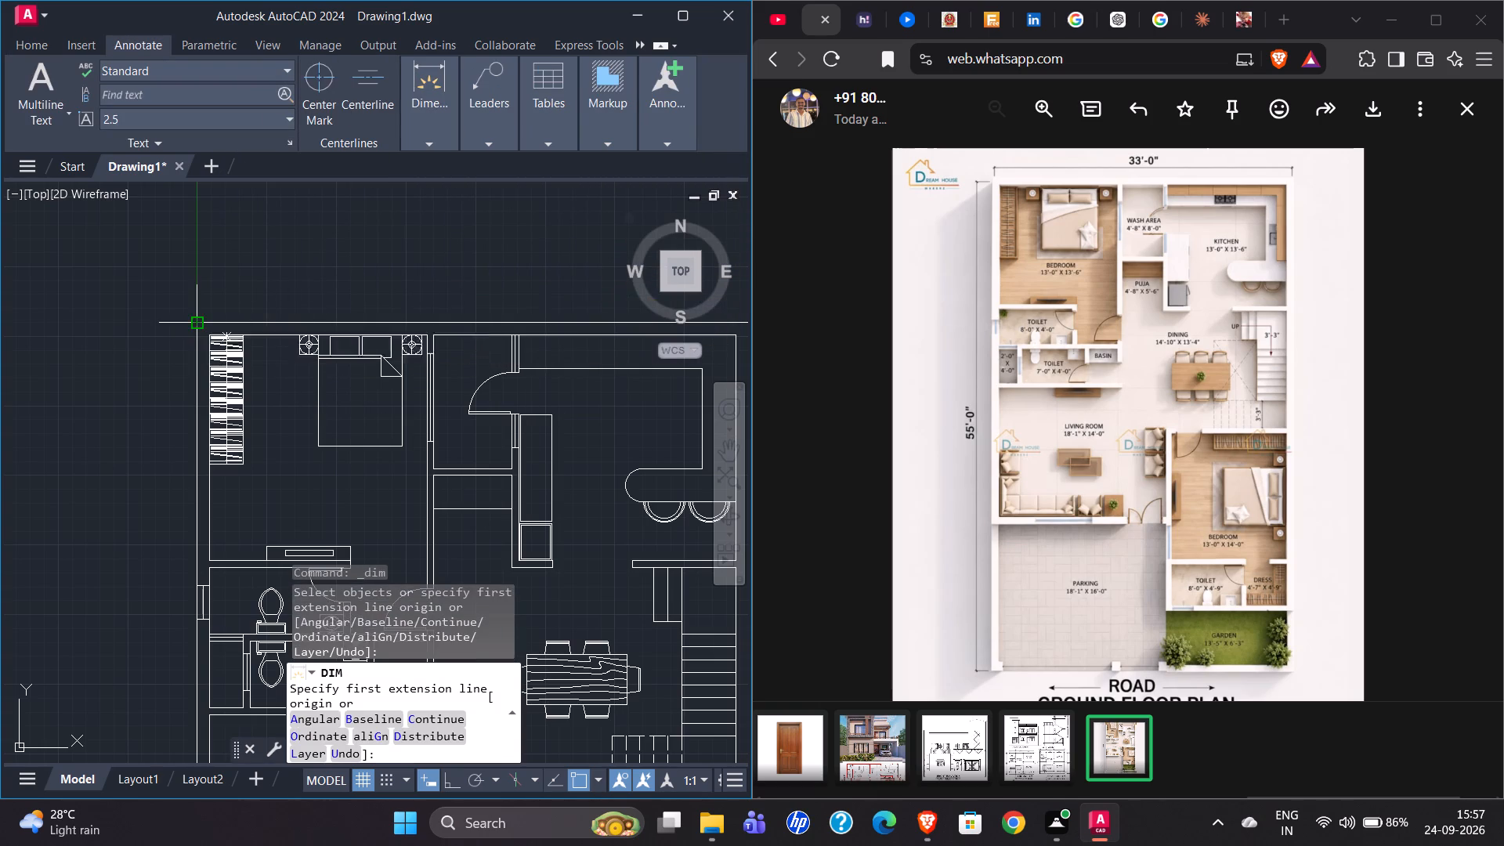
{"action": "scroll", "coordinate": [123, 329], "scroll_direction": "down", "scroll_amount": 1}
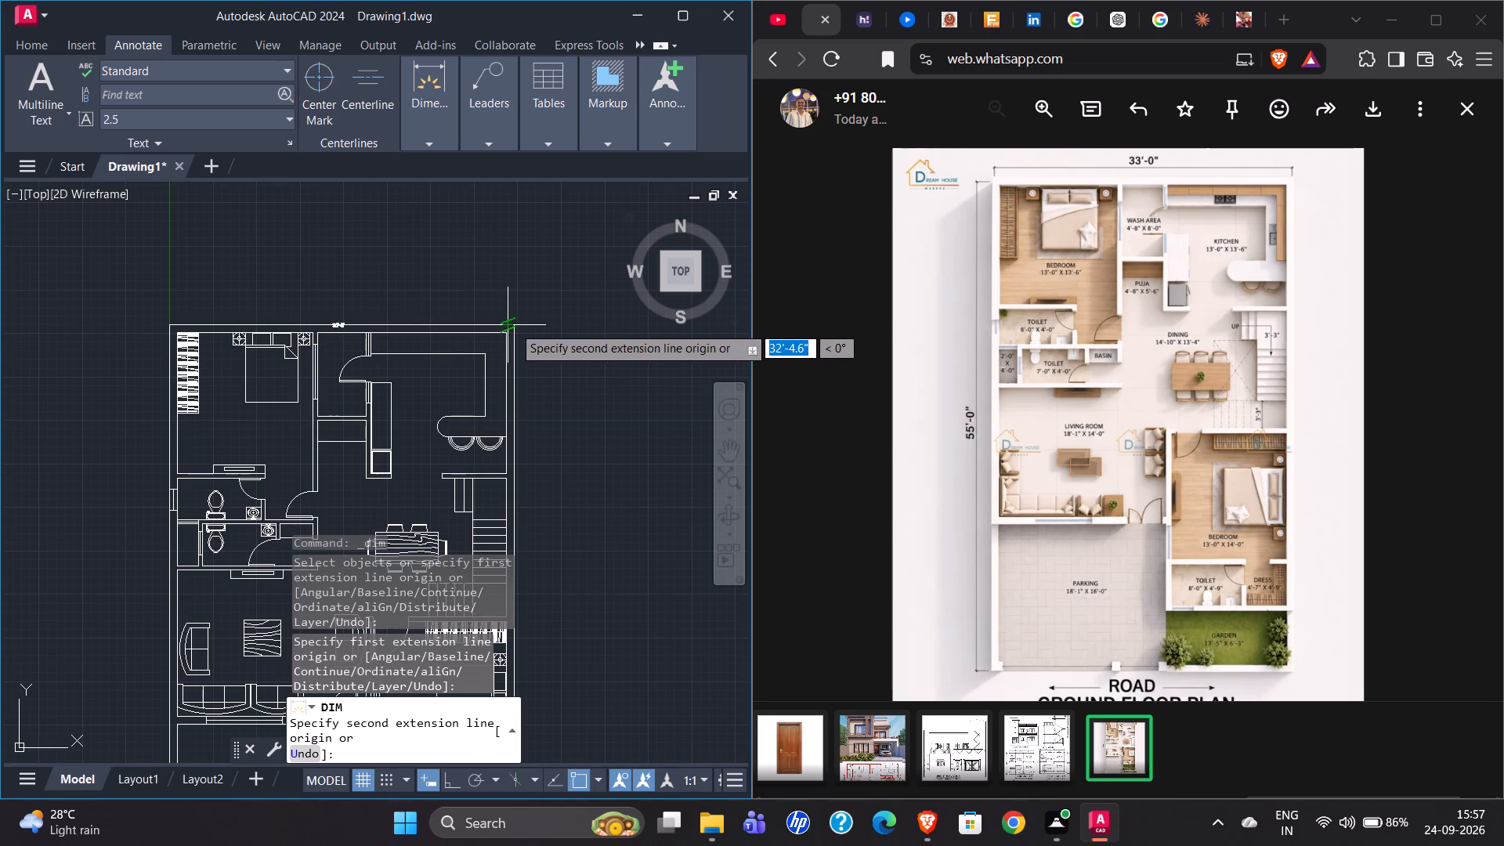
{"action": "left_click", "coordinate": [516, 328]}
{"action": "scroll", "coordinate": [340, 302], "scroll_direction": "up", "scroll_amount": 4}
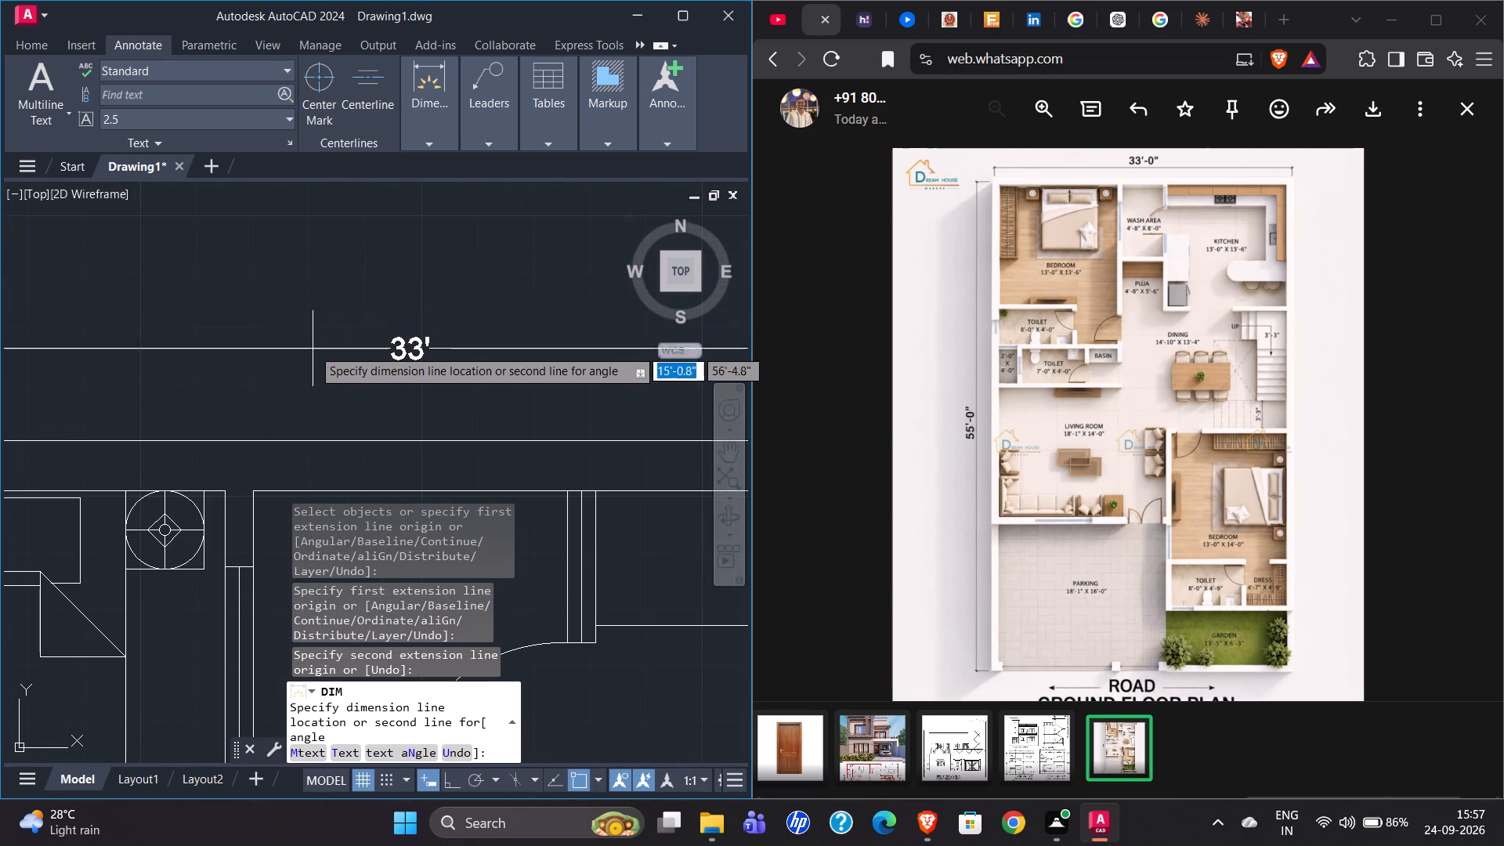
{"action": "left_click", "coordinate": [302, 388]}
Dimension the house's overall length along the outer side wall beside the wardrobe, placing the dimension line just outside it.
{"action": "scroll", "coordinate": [324, 302], "scroll_direction": "down", "scroll_amount": 2}
{"action": "scroll", "coordinate": [432, 328], "scroll_direction": "down", "scroll_amount": 1}
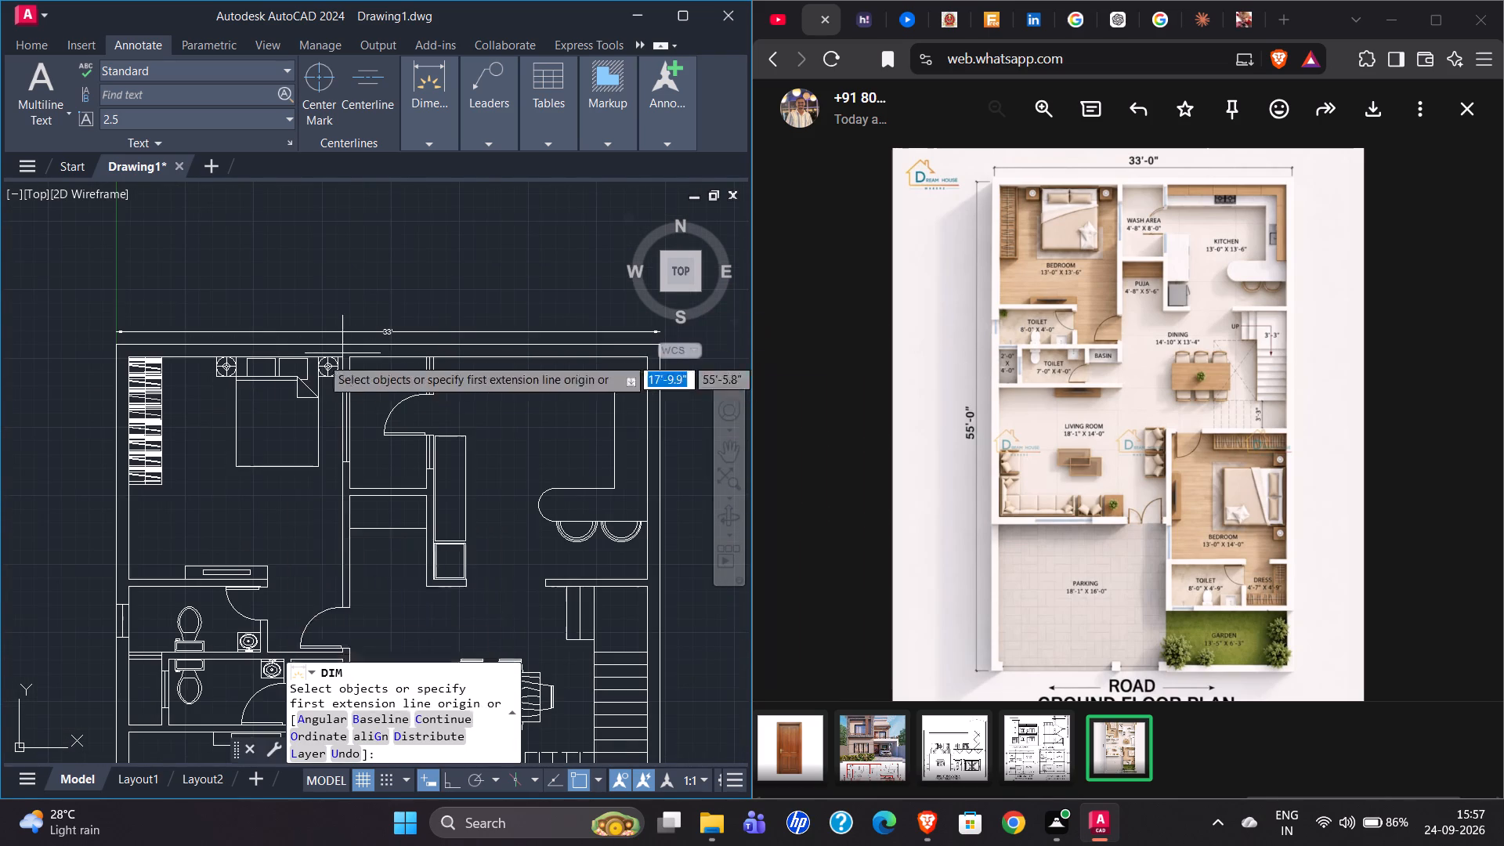
{"action": "scroll", "coordinate": [113, 367], "scroll_direction": "up", "scroll_amount": 3}
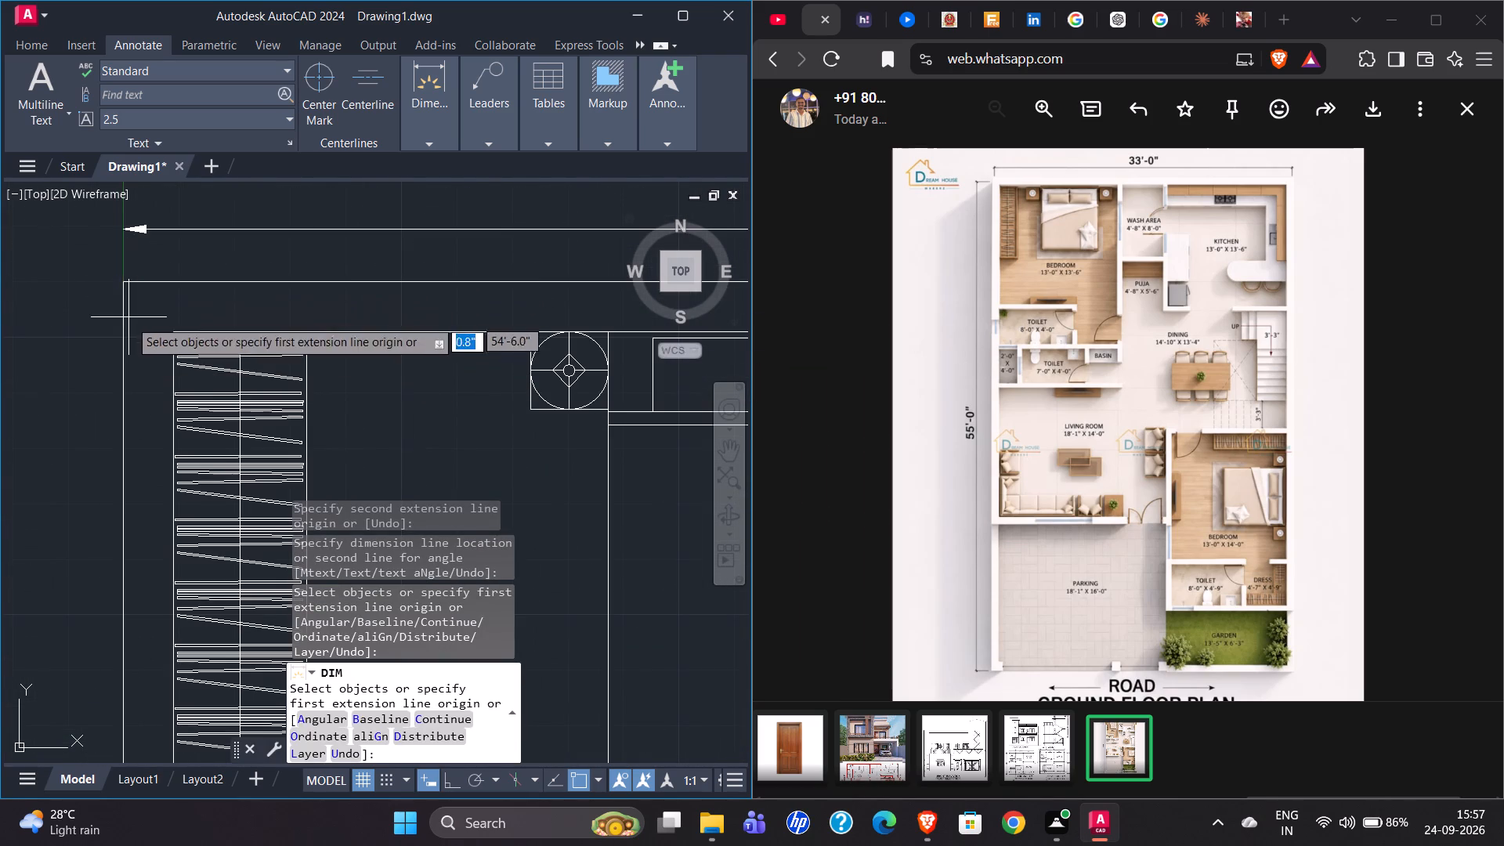
{"action": "left_click", "coordinate": [121, 320]}
{"action": "left_click", "coordinate": [73, 323]}
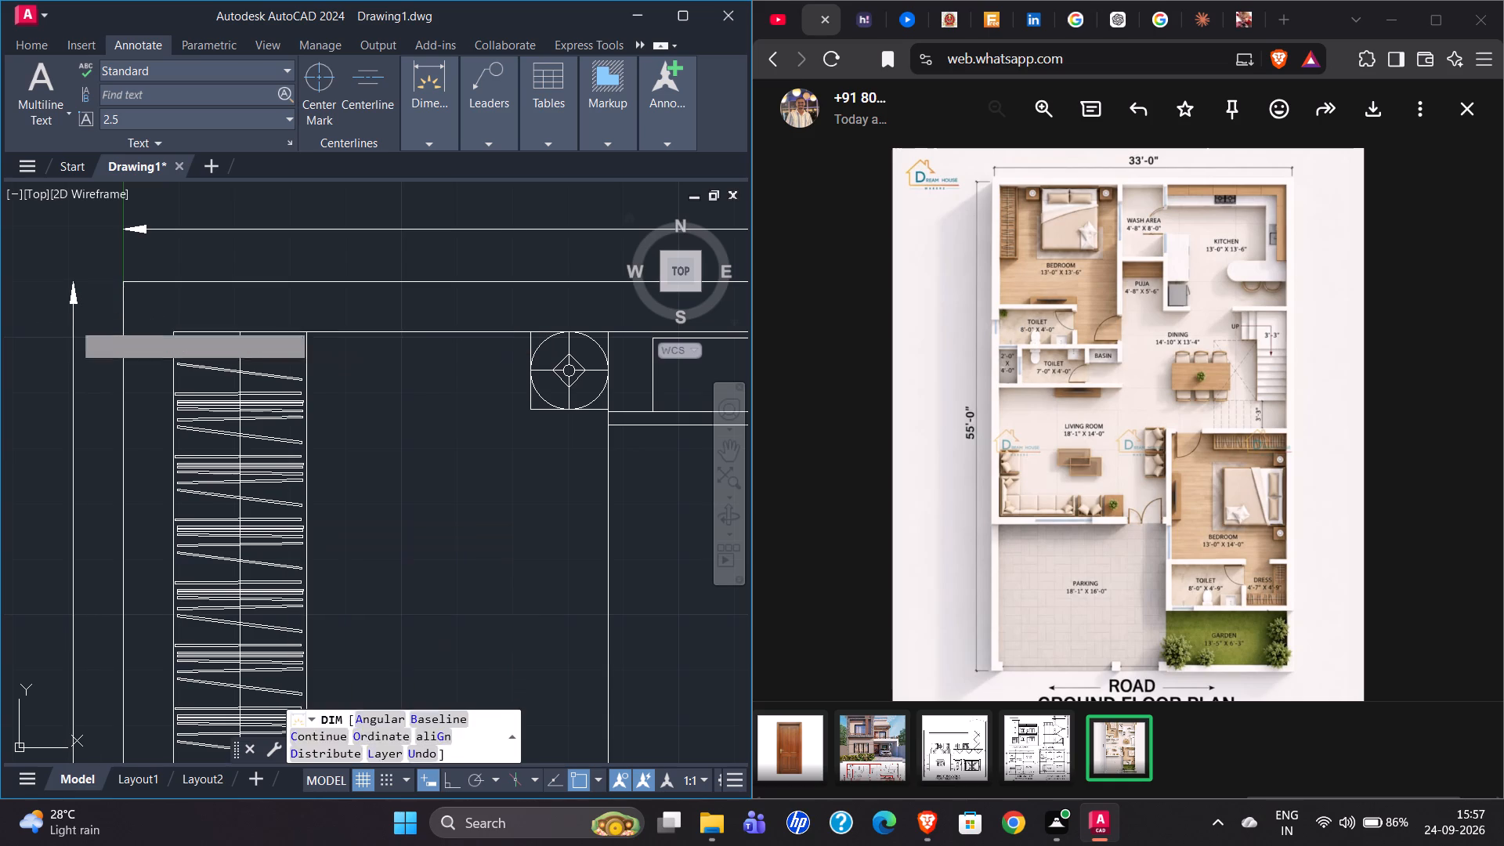
Dimension the parking area's depth along its inner outer-side wall line, placing the dimension line just inside the parking.
{"action": "scroll", "coordinate": [185, 282], "scroll_direction": "down", "scroll_amount": 4}
{"action": "scroll", "coordinate": [168, 592], "scroll_direction": "up", "scroll_amount": 2}
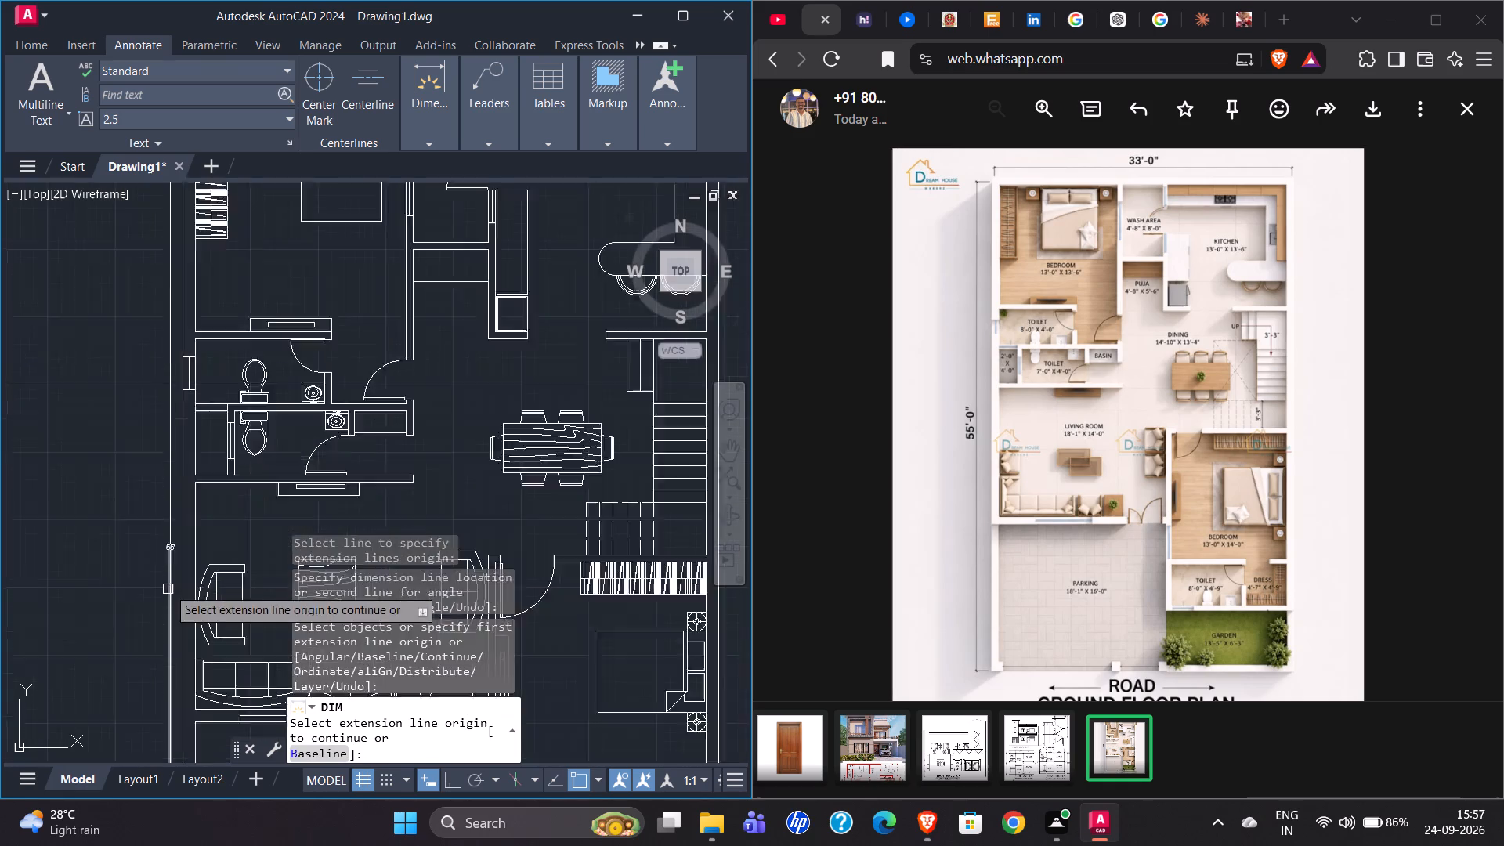
{"action": "scroll", "coordinate": [166, 583], "scroll_direction": "up", "scroll_amount": 2}
{"action": "scroll", "coordinate": [173, 421], "scroll_direction": "down", "scroll_amount": 4}
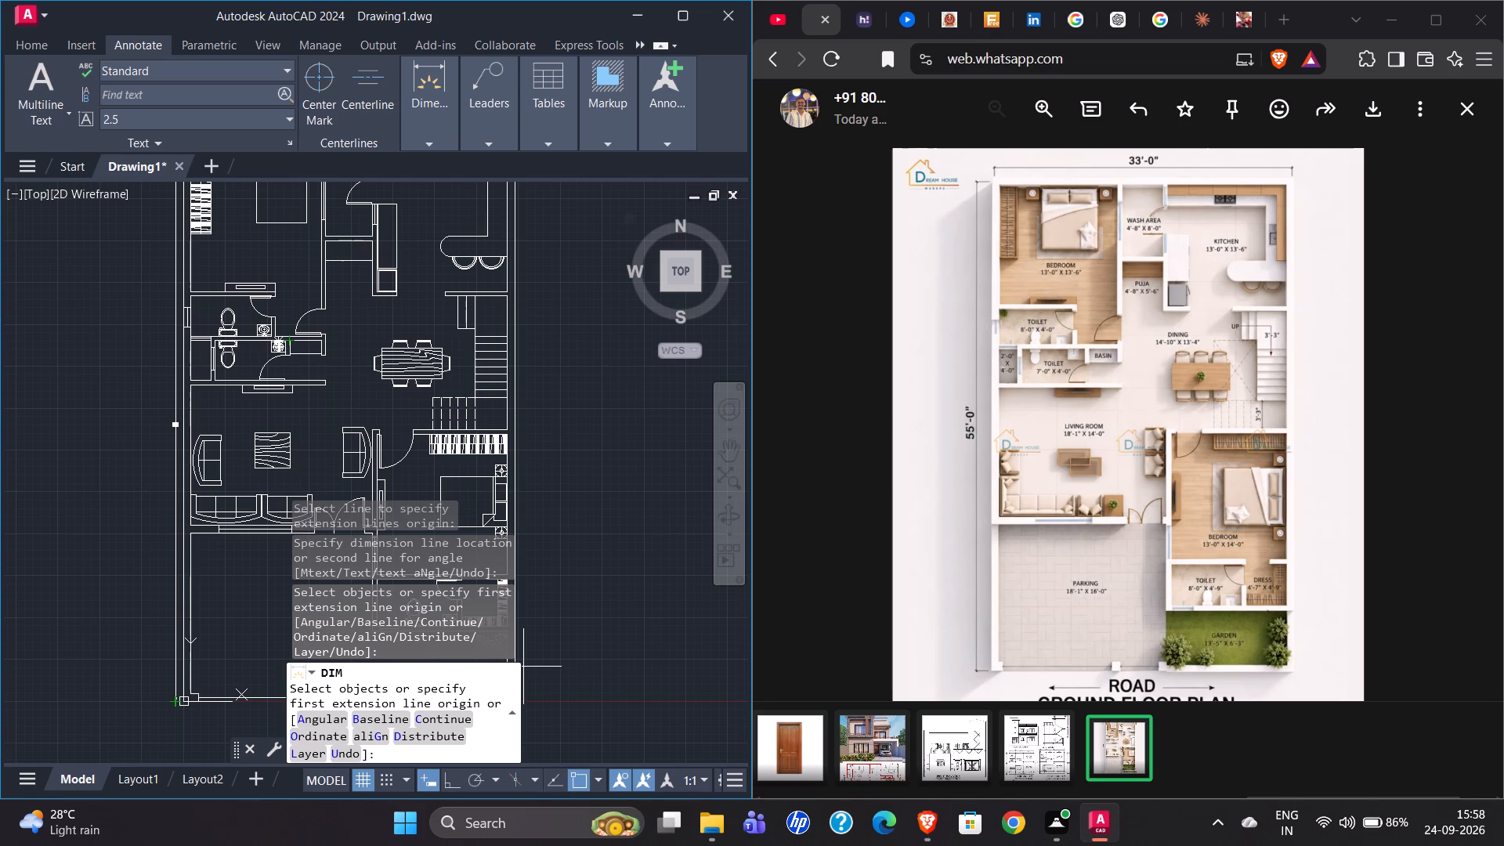
{"action": "scroll", "coordinate": [41, 338], "scroll_direction": "down", "scroll_amount": 3}
{"action": "scroll", "coordinate": [80, 435], "scroll_direction": "up", "scroll_amount": 1}
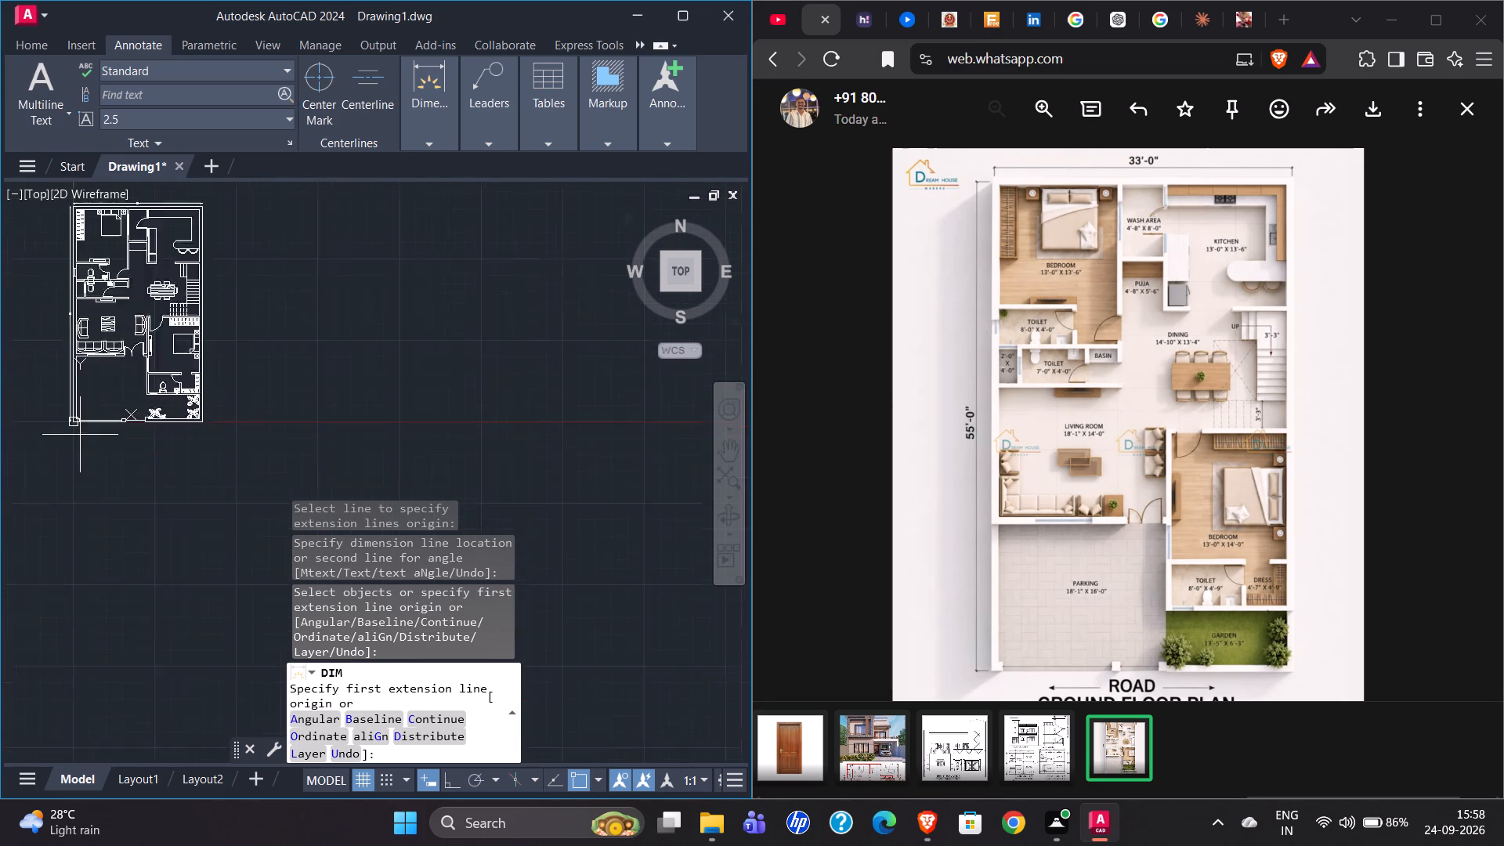
{"action": "scroll", "coordinate": [80, 435], "scroll_direction": "up", "scroll_amount": 2}
{"action": "scroll", "coordinate": [209, 426], "scroll_direction": "down", "scroll_amount": 1}
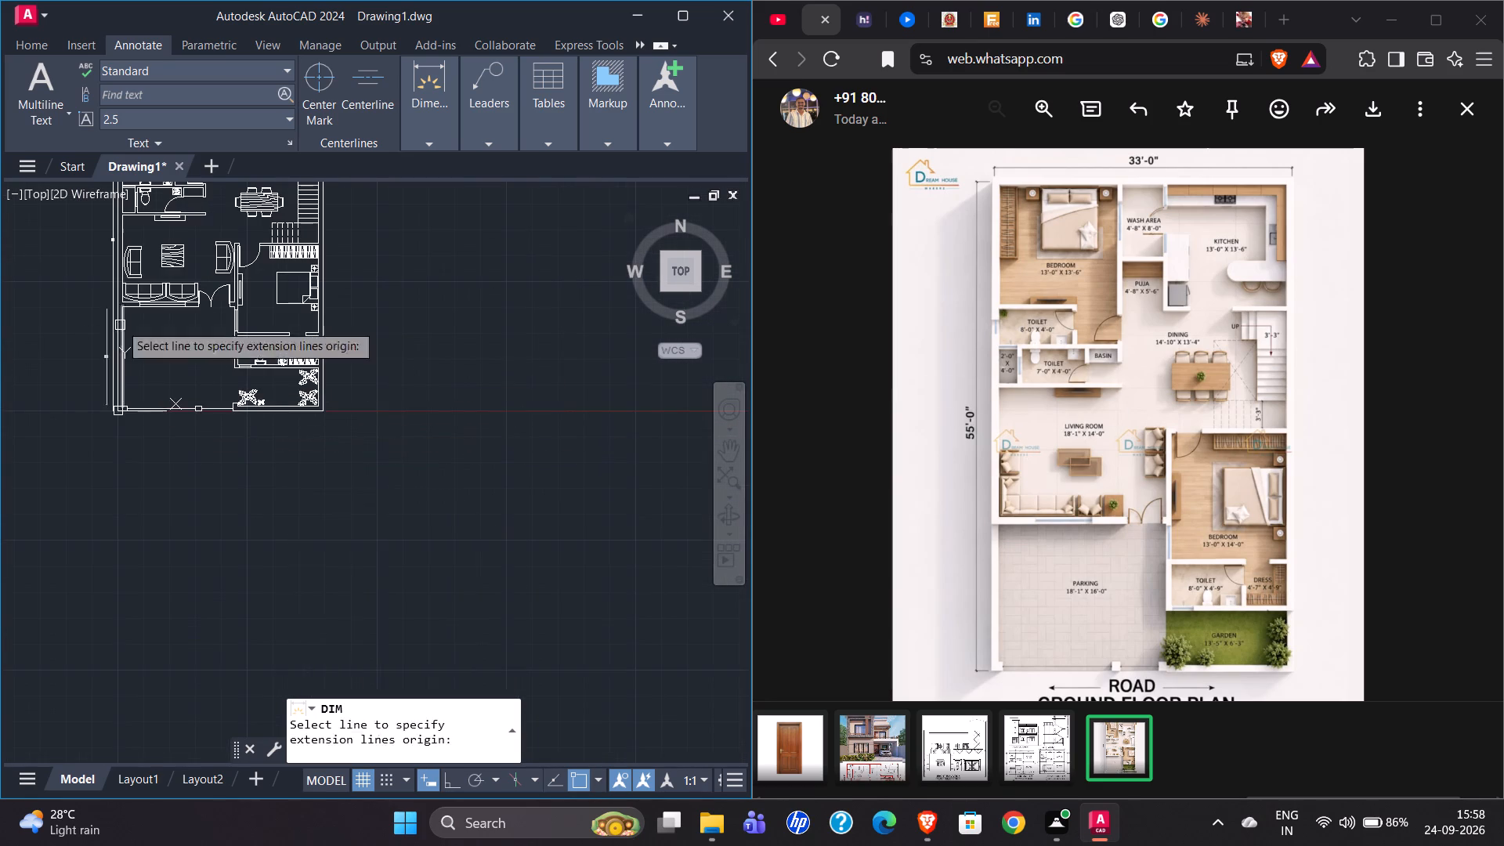
{"action": "scroll", "coordinate": [106, 304], "scroll_direction": "up", "scroll_amount": 4}
{"action": "scroll", "coordinate": [151, 385], "scroll_direction": "down", "scroll_amount": 3}
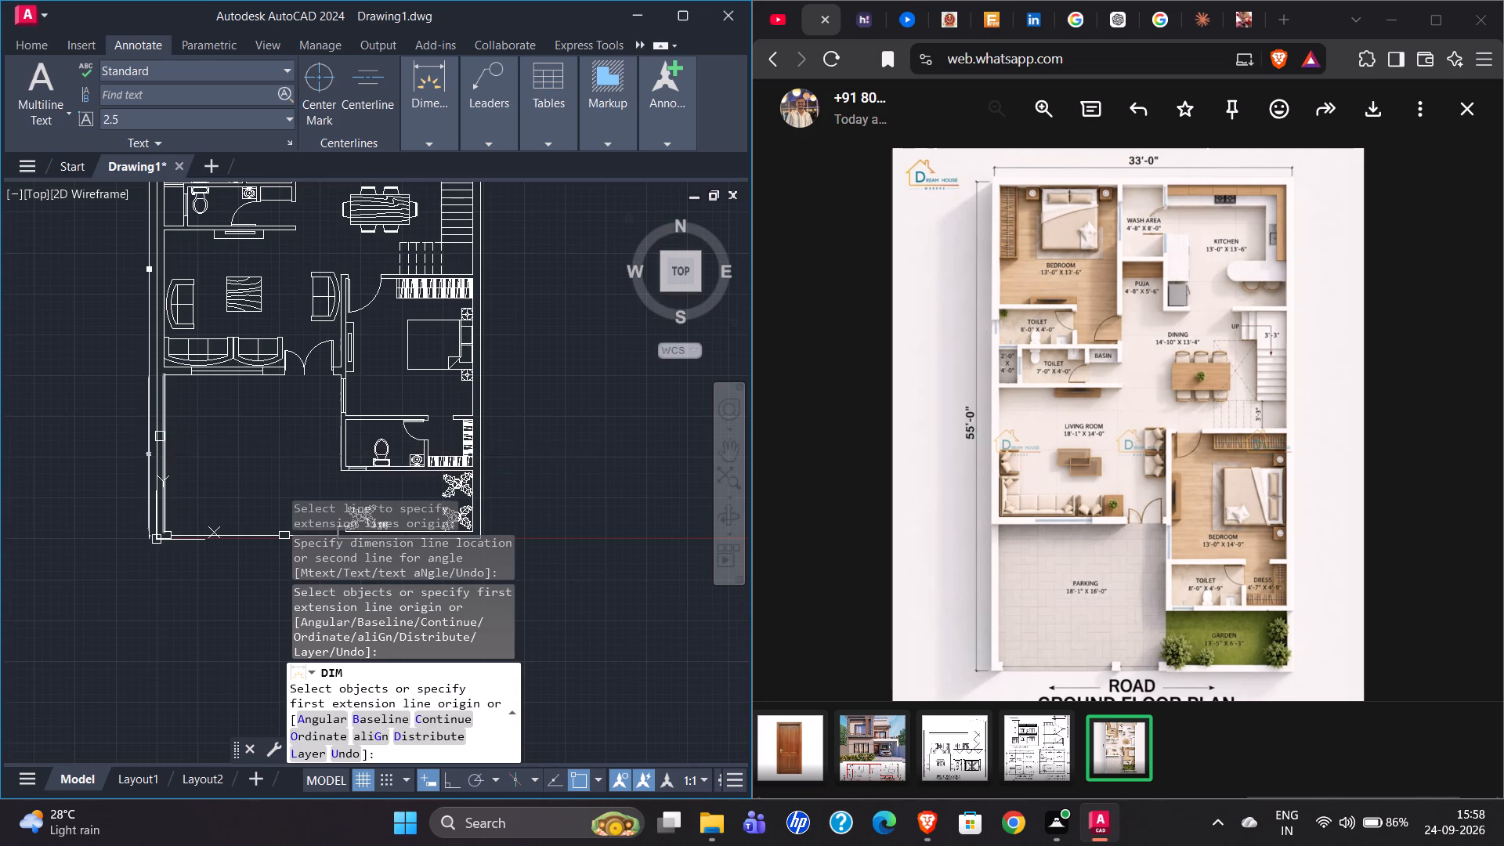
{"action": "scroll", "coordinate": [159, 436], "scroll_direction": "up", "scroll_amount": 3}
{"action": "scroll", "coordinate": [170, 423], "scroll_direction": "down", "scroll_amount": 2}
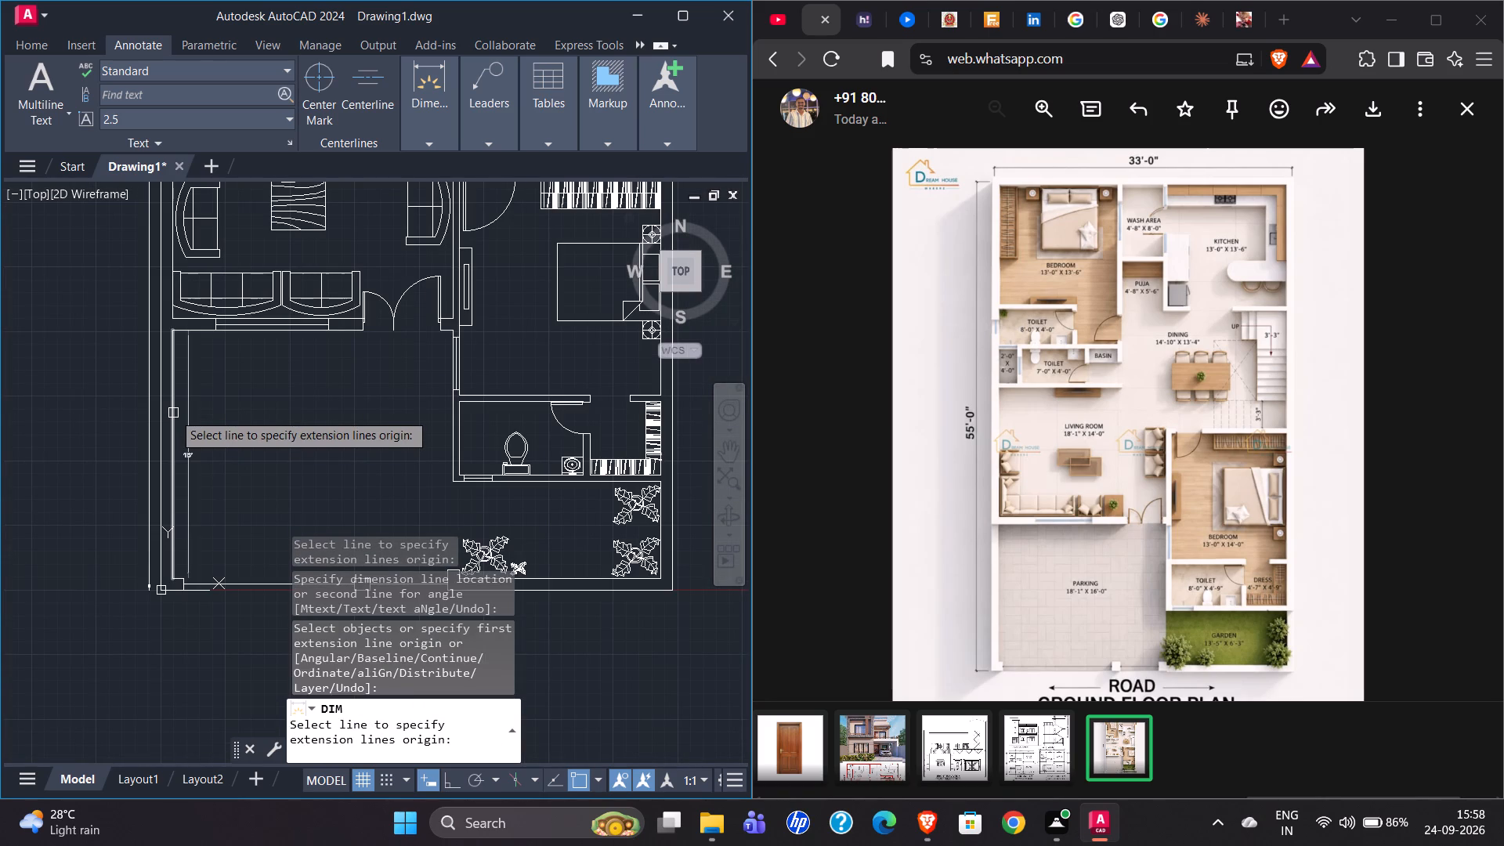
{"action": "left_click", "coordinate": [173, 413]}
{"action": "scroll", "coordinate": [201, 462], "scroll_direction": "up", "scroll_amount": 5}
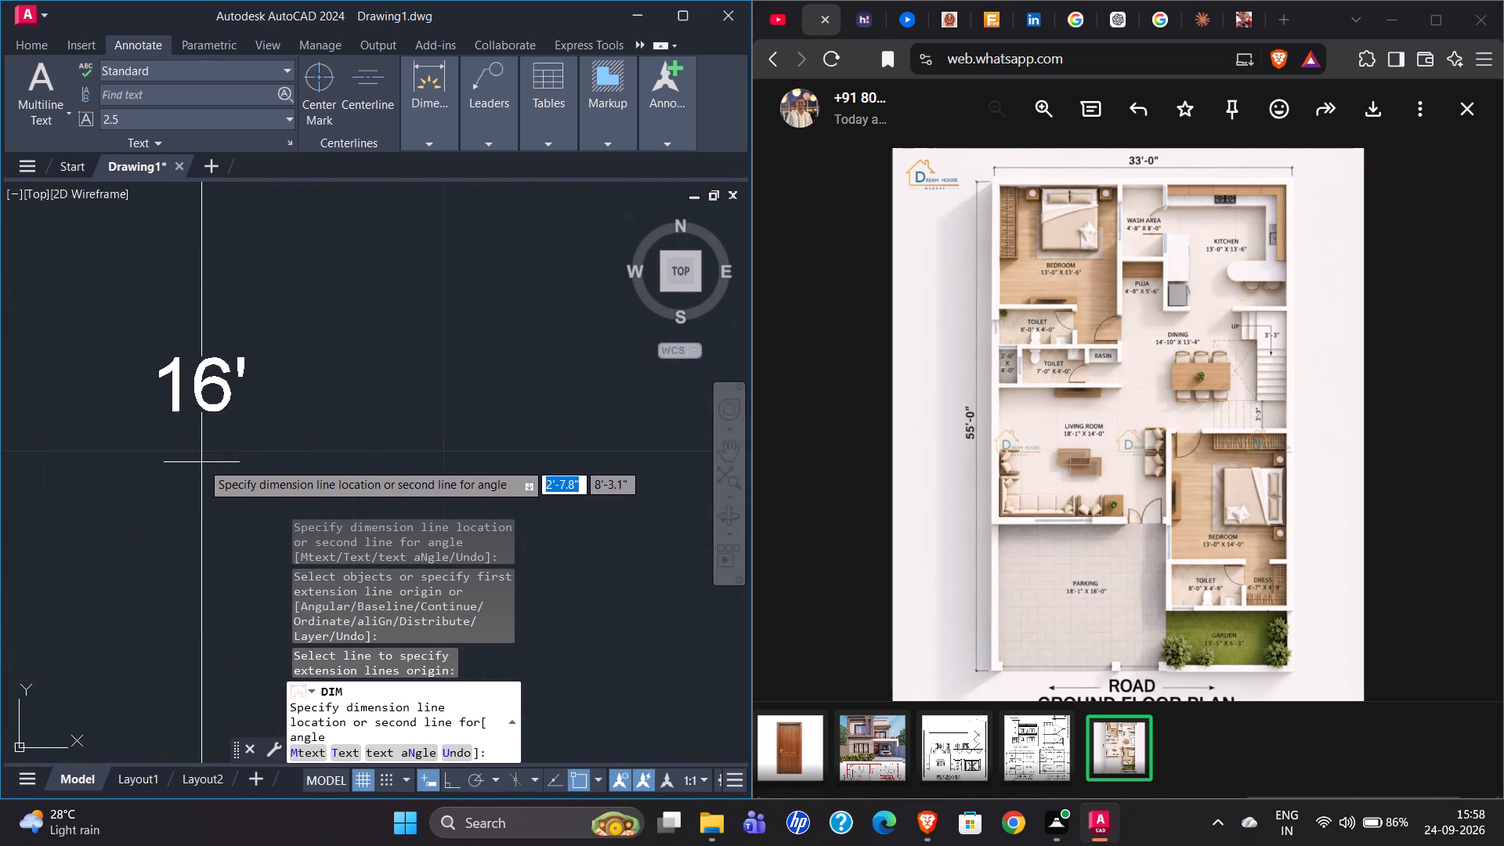
{"action": "scroll", "coordinate": [193, 462], "scroll_direction": "down", "scroll_amount": 4}
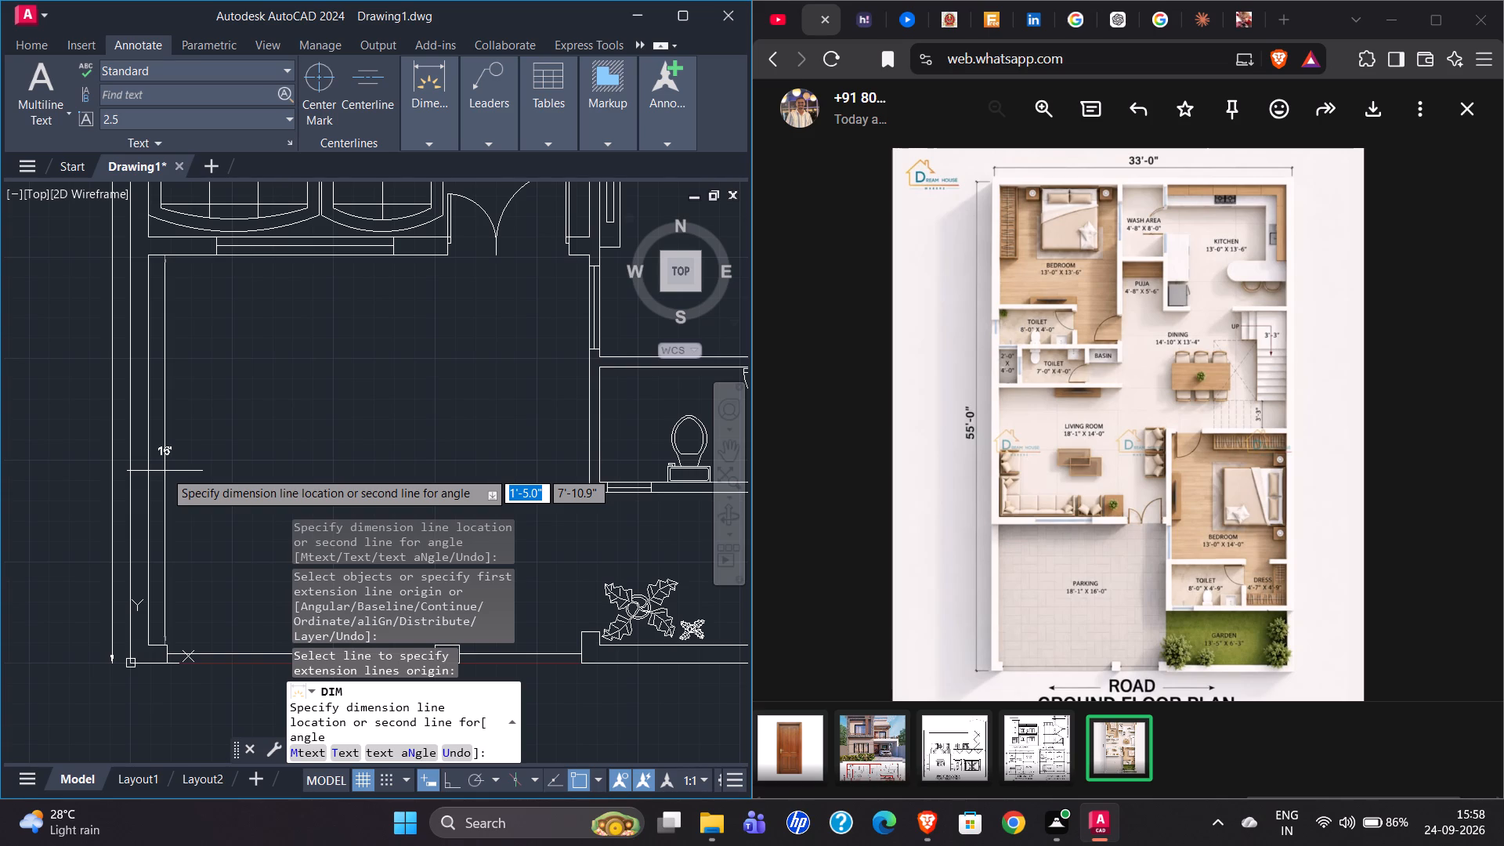
{"action": "left_click", "coordinate": [164, 471]}
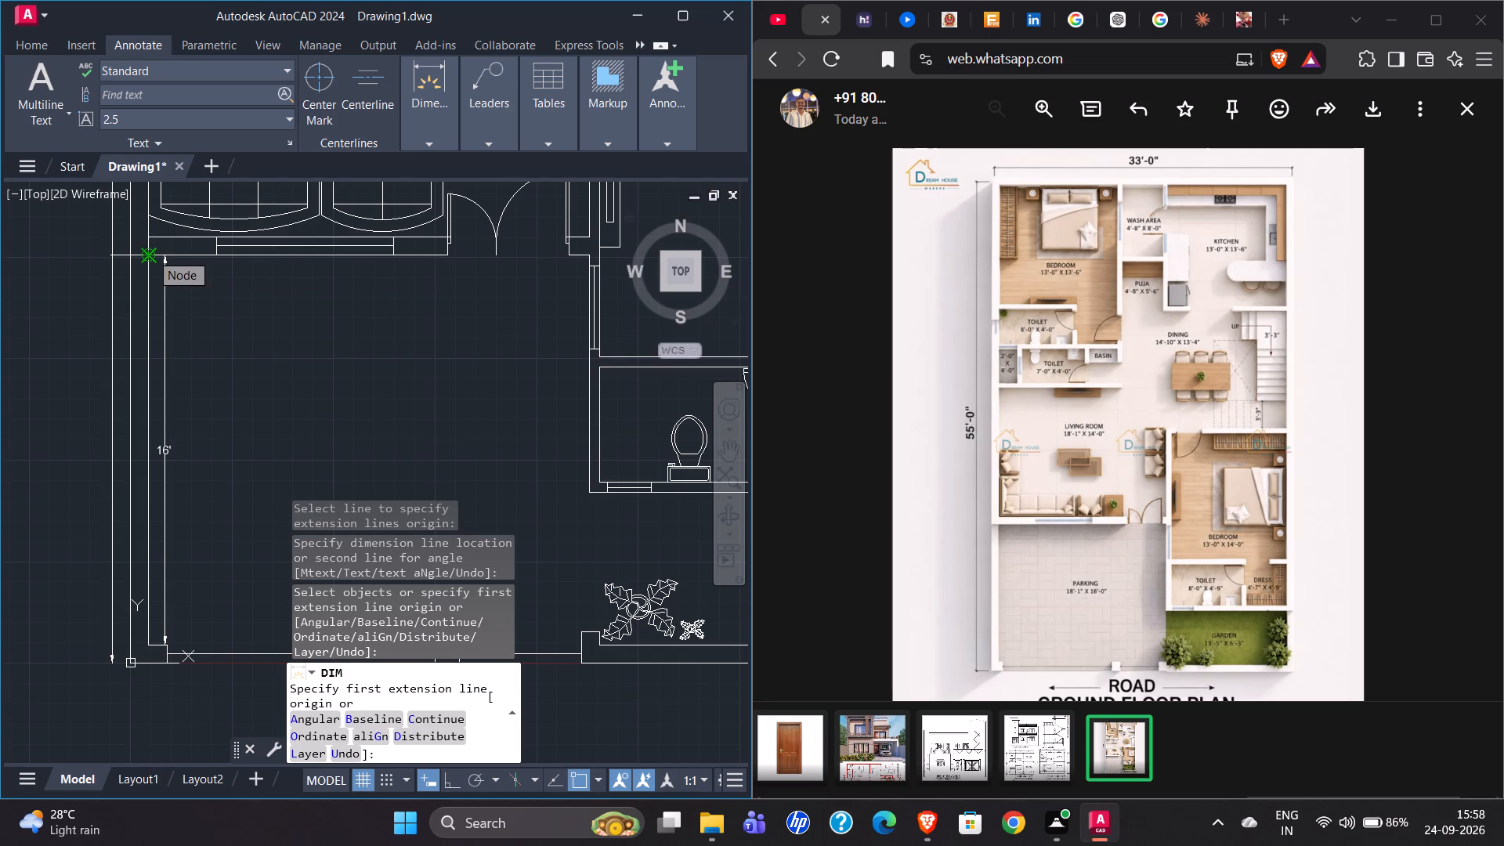
With Ortho on, dimension the parking area's width between its side walls, placing the dimension just in front of the living room wall.
{"action": "left_click", "coordinate": [146, 296]}
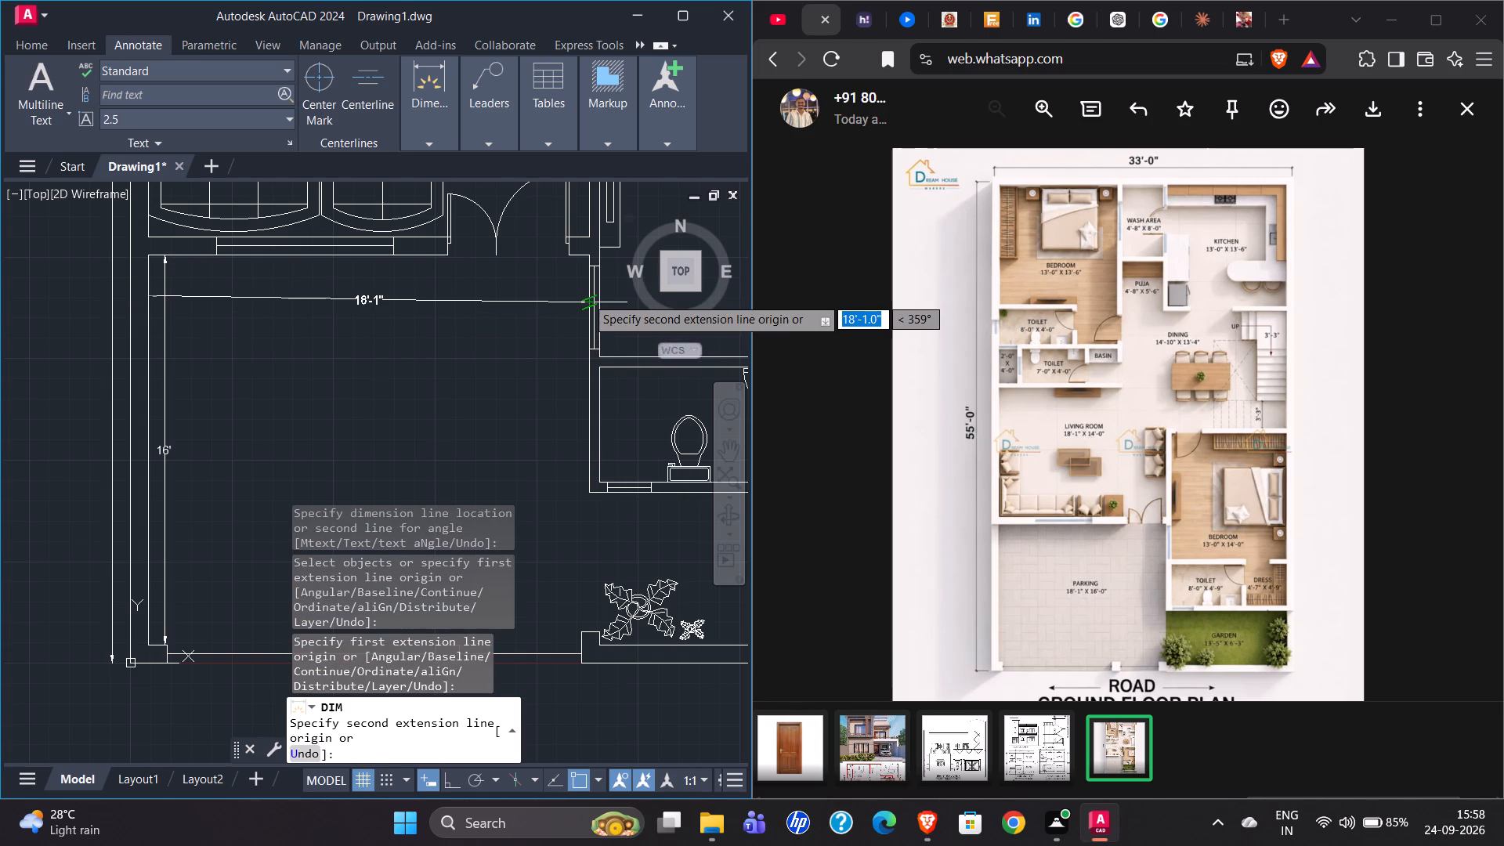
{"action": "left_click", "coordinate": [446, 784]}
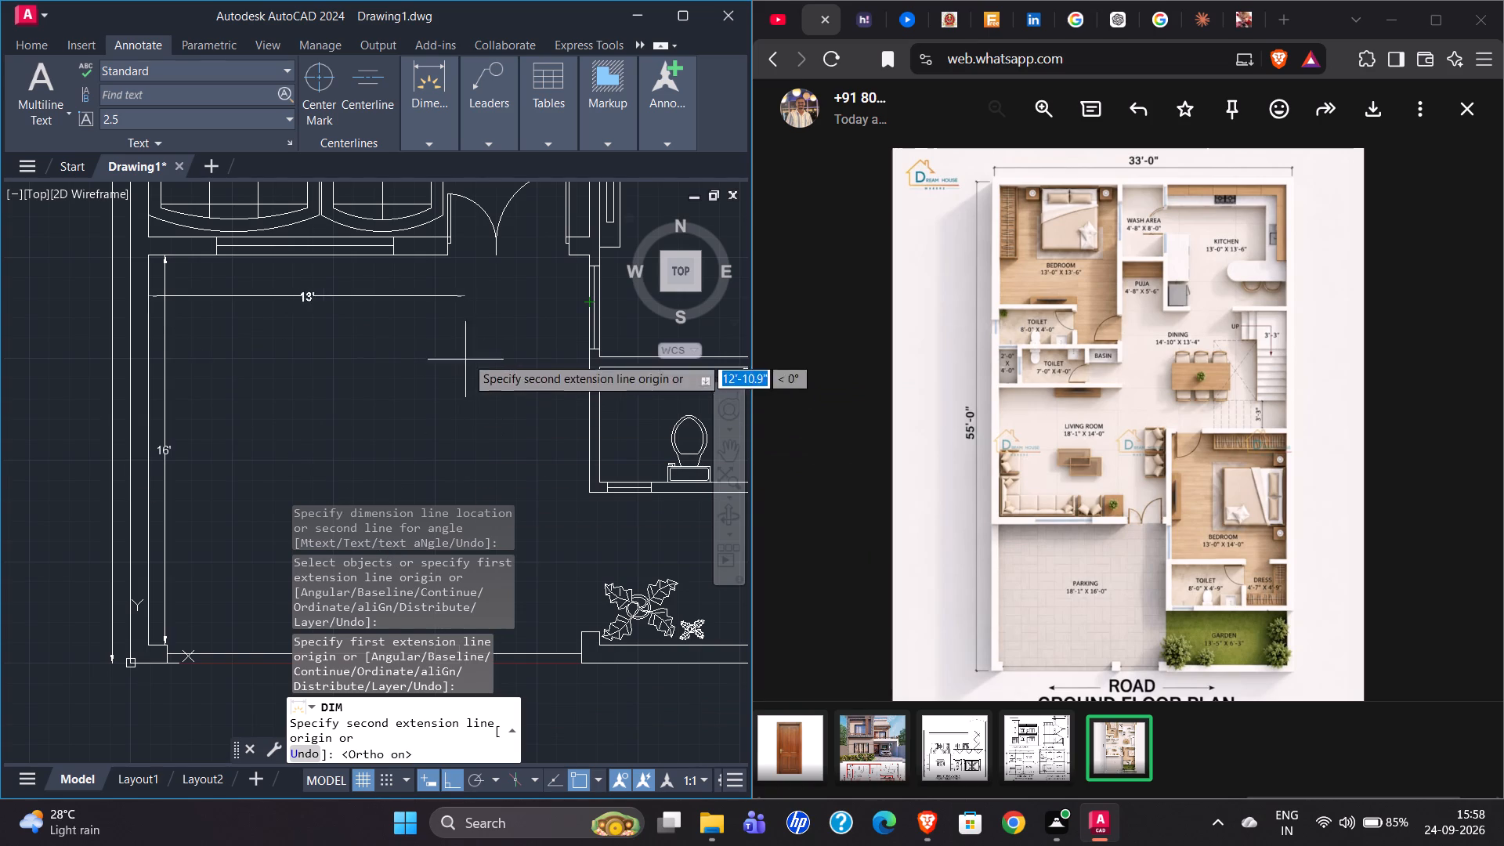
{"action": "left_click", "coordinate": [589, 295]}
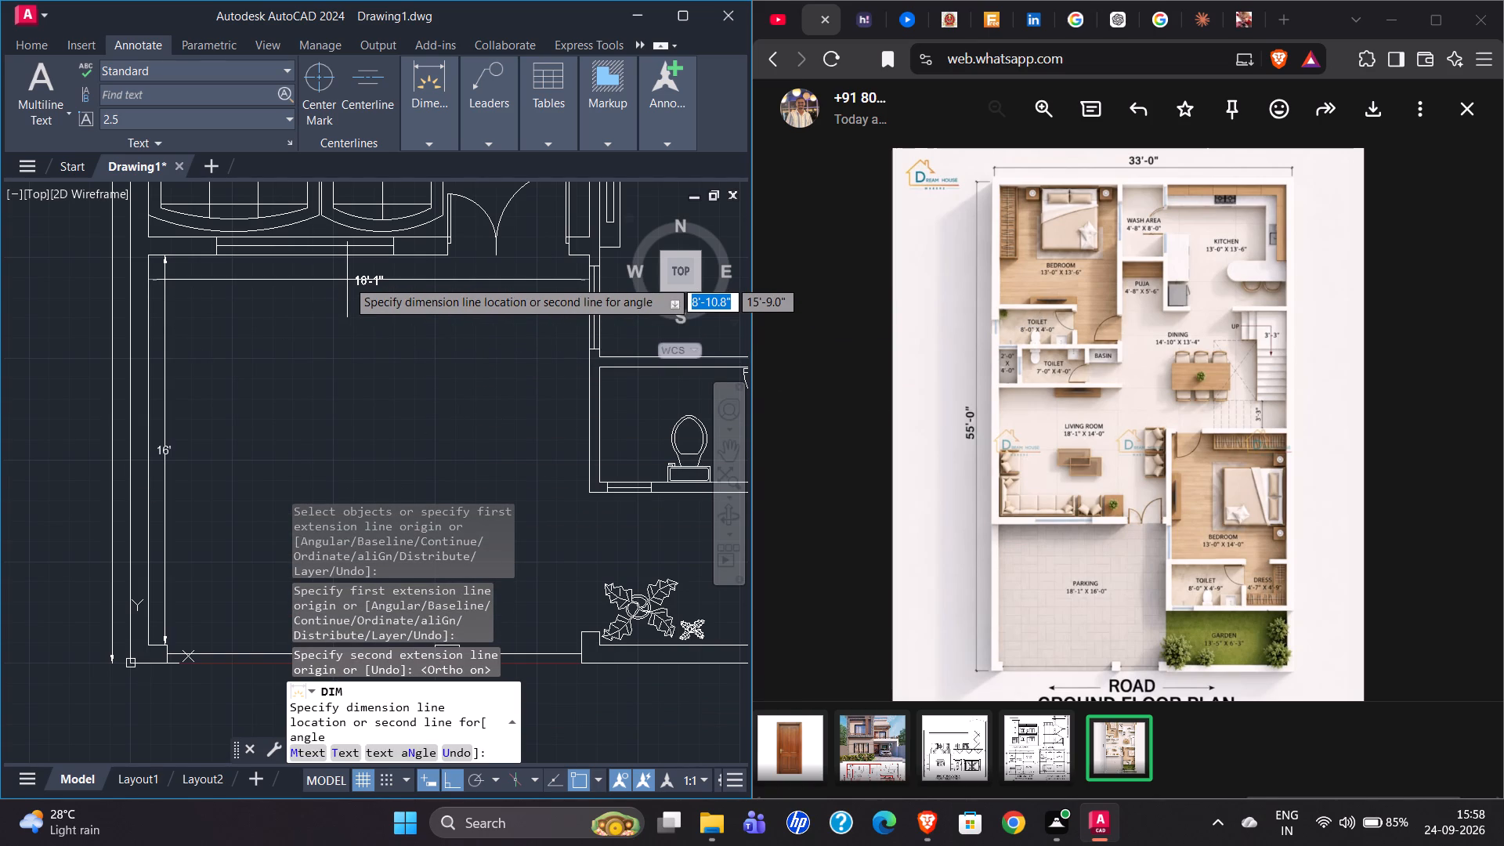
{"action": "left_click", "coordinate": [347, 280]}
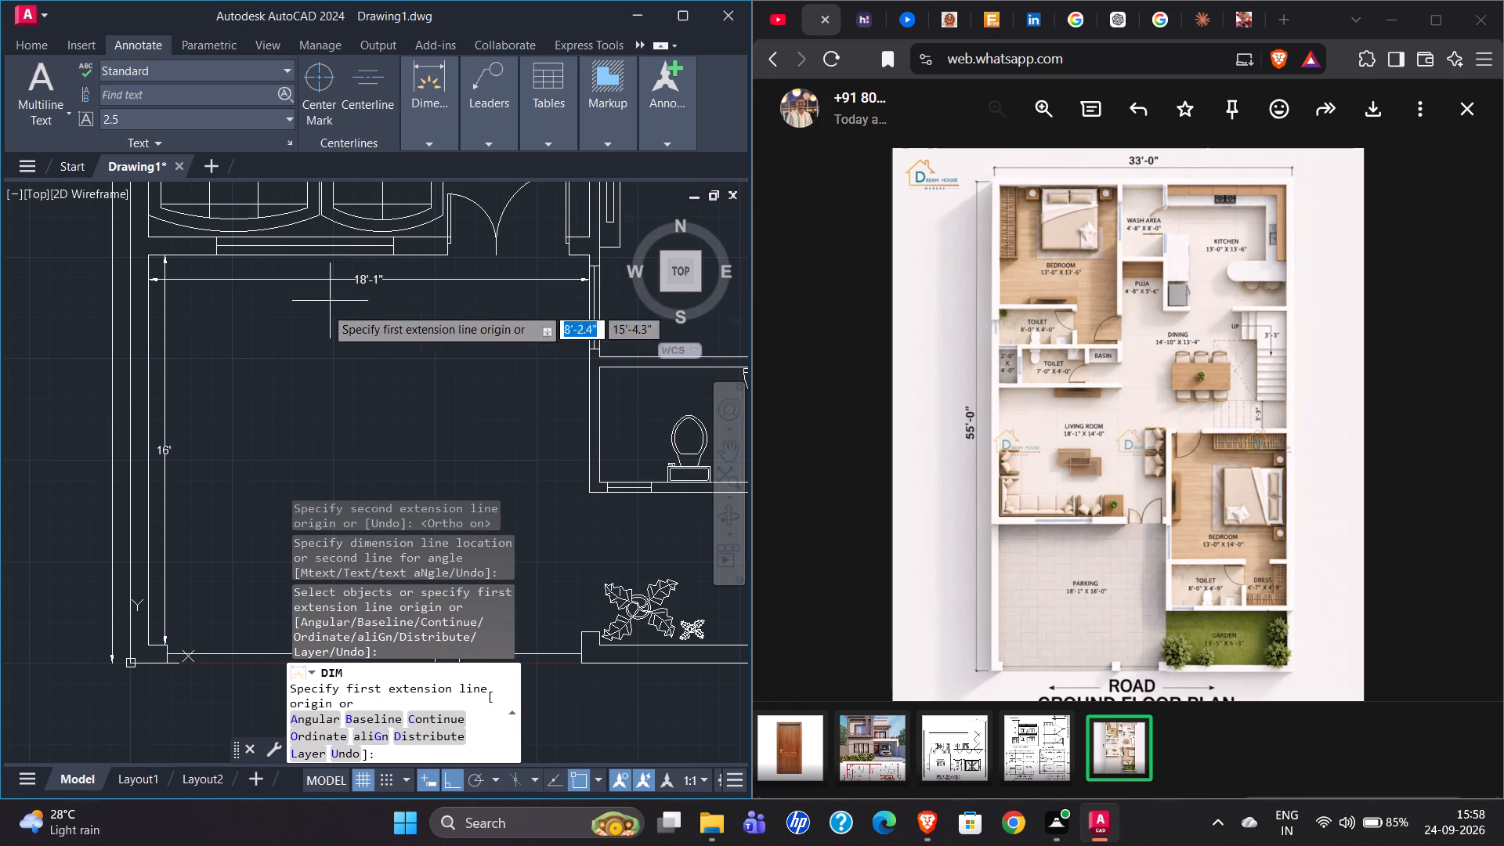
Dimension the garden's depth from its inner side wall line, placing the dimension line inside the garden beside the plants.
{"action": "scroll", "coordinate": [222, 381], "scroll_direction": "down", "scroll_amount": 1}
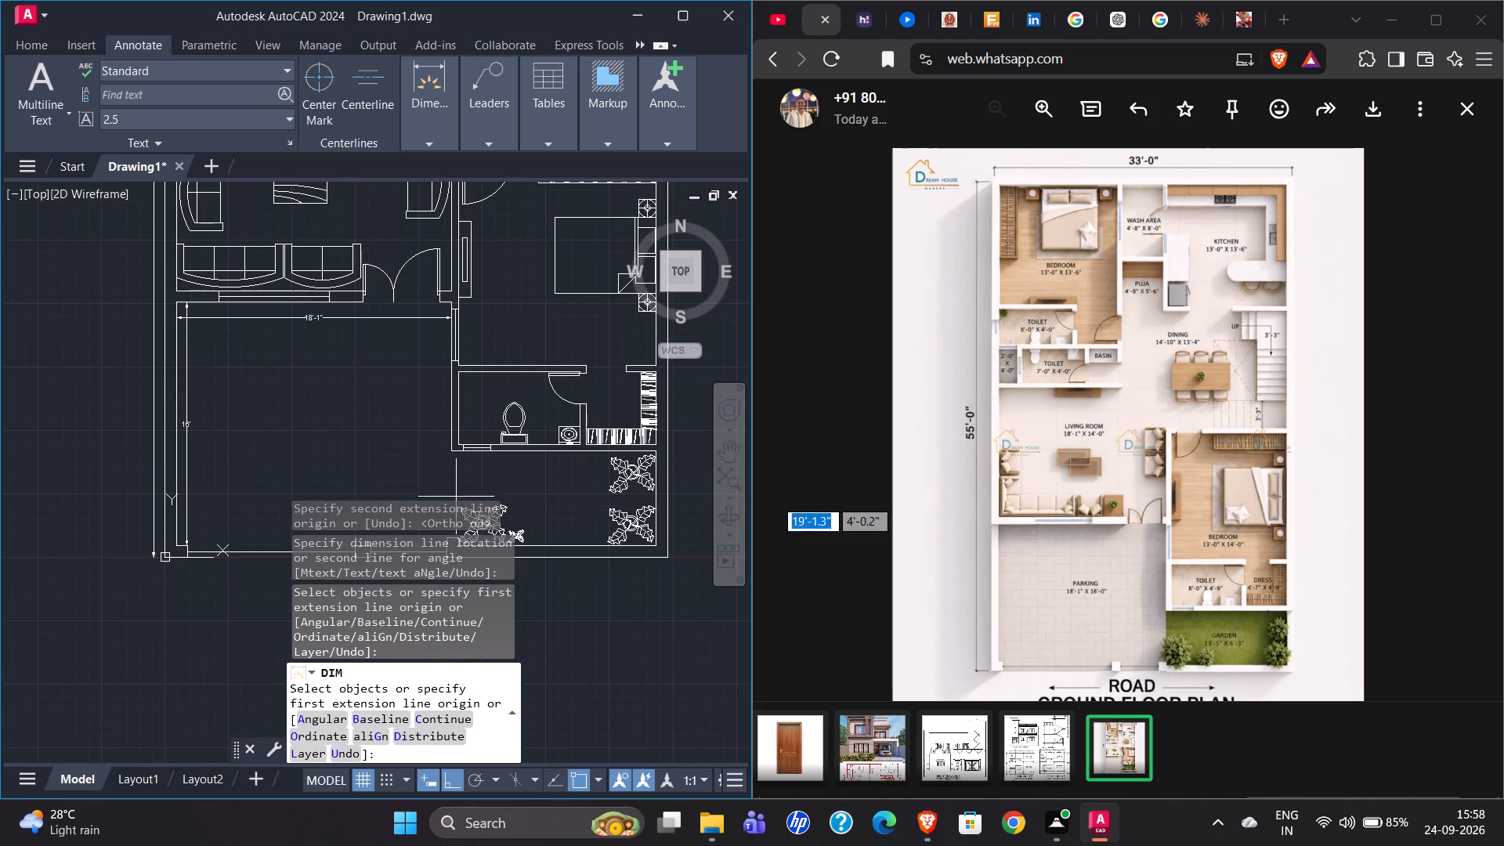
{"action": "scroll", "coordinate": [603, 554], "scroll_direction": "up", "scroll_amount": 3}
{"action": "scroll", "coordinate": [545, 523], "scroll_direction": "down", "scroll_amount": 3}
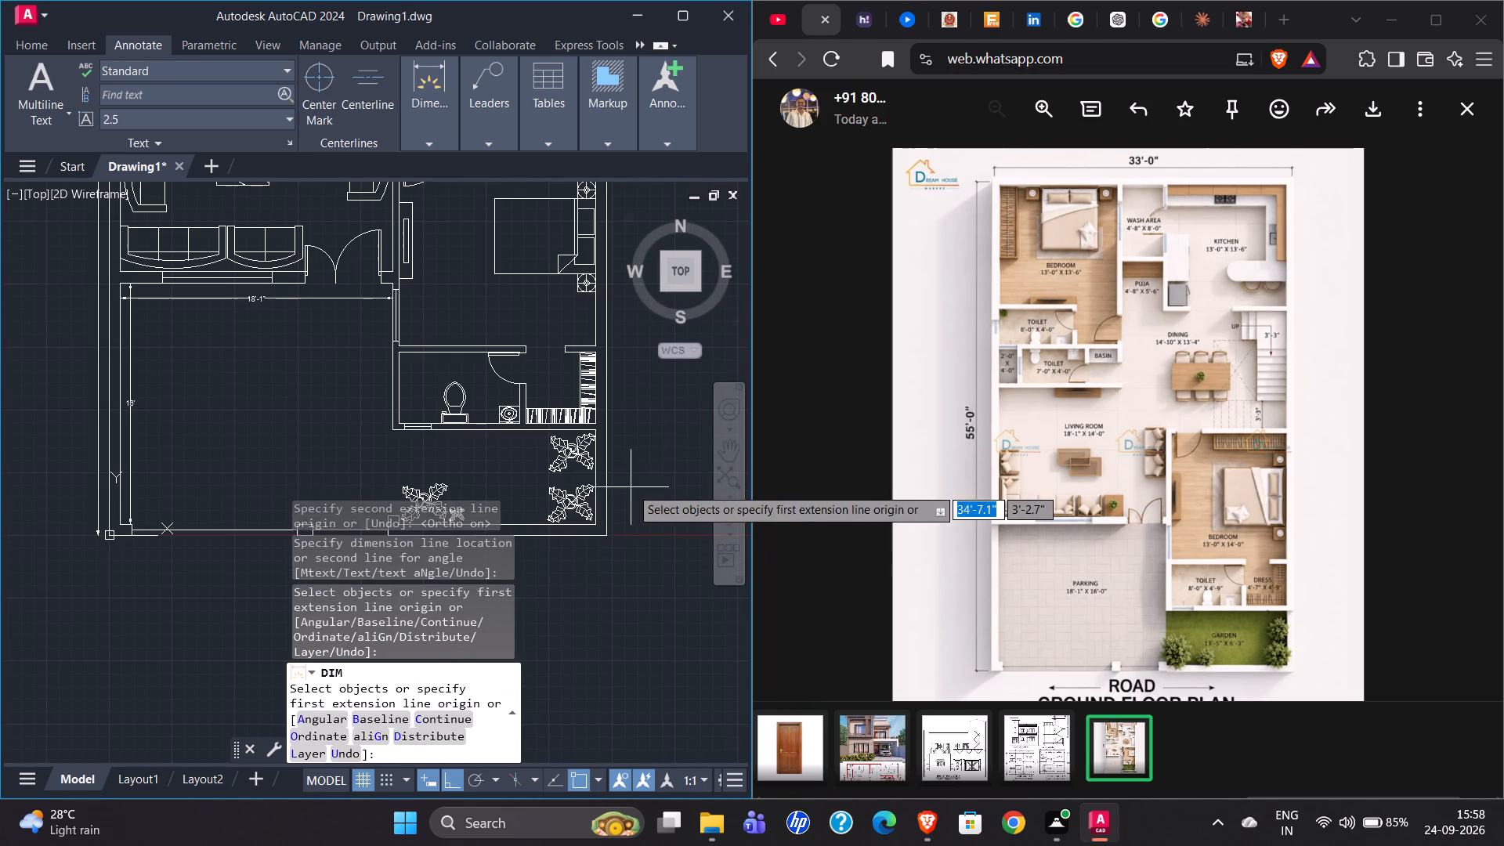
{"action": "left_click", "coordinate": [599, 450]}
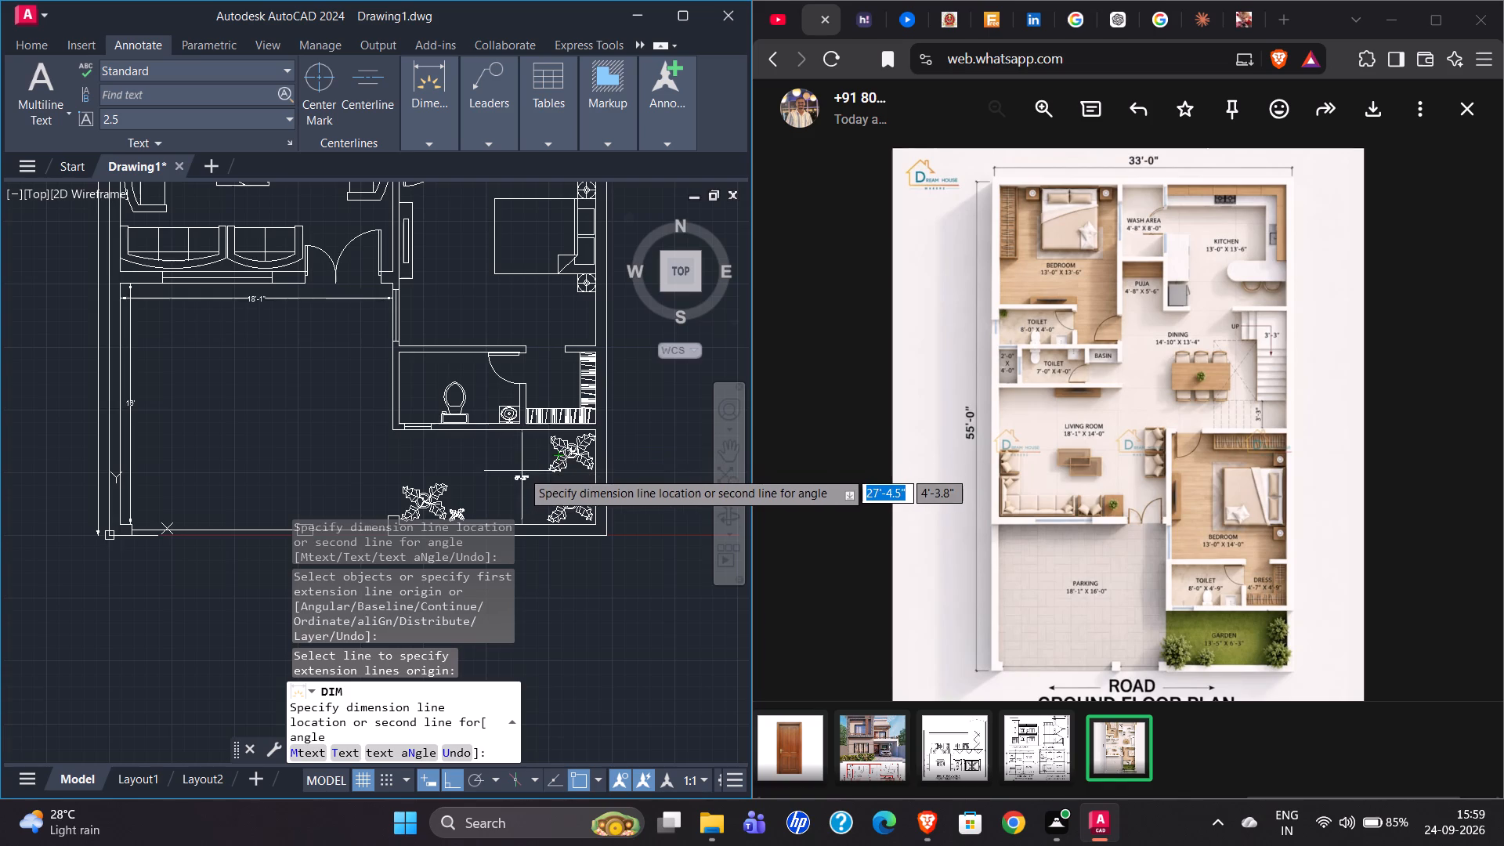
{"action": "scroll", "coordinate": [522, 471], "scroll_direction": "up", "scroll_amount": 4}
{"action": "scroll", "coordinate": [522, 471], "scroll_direction": "down", "scroll_amount": 2}
{"action": "left_click", "coordinate": [545, 479]}
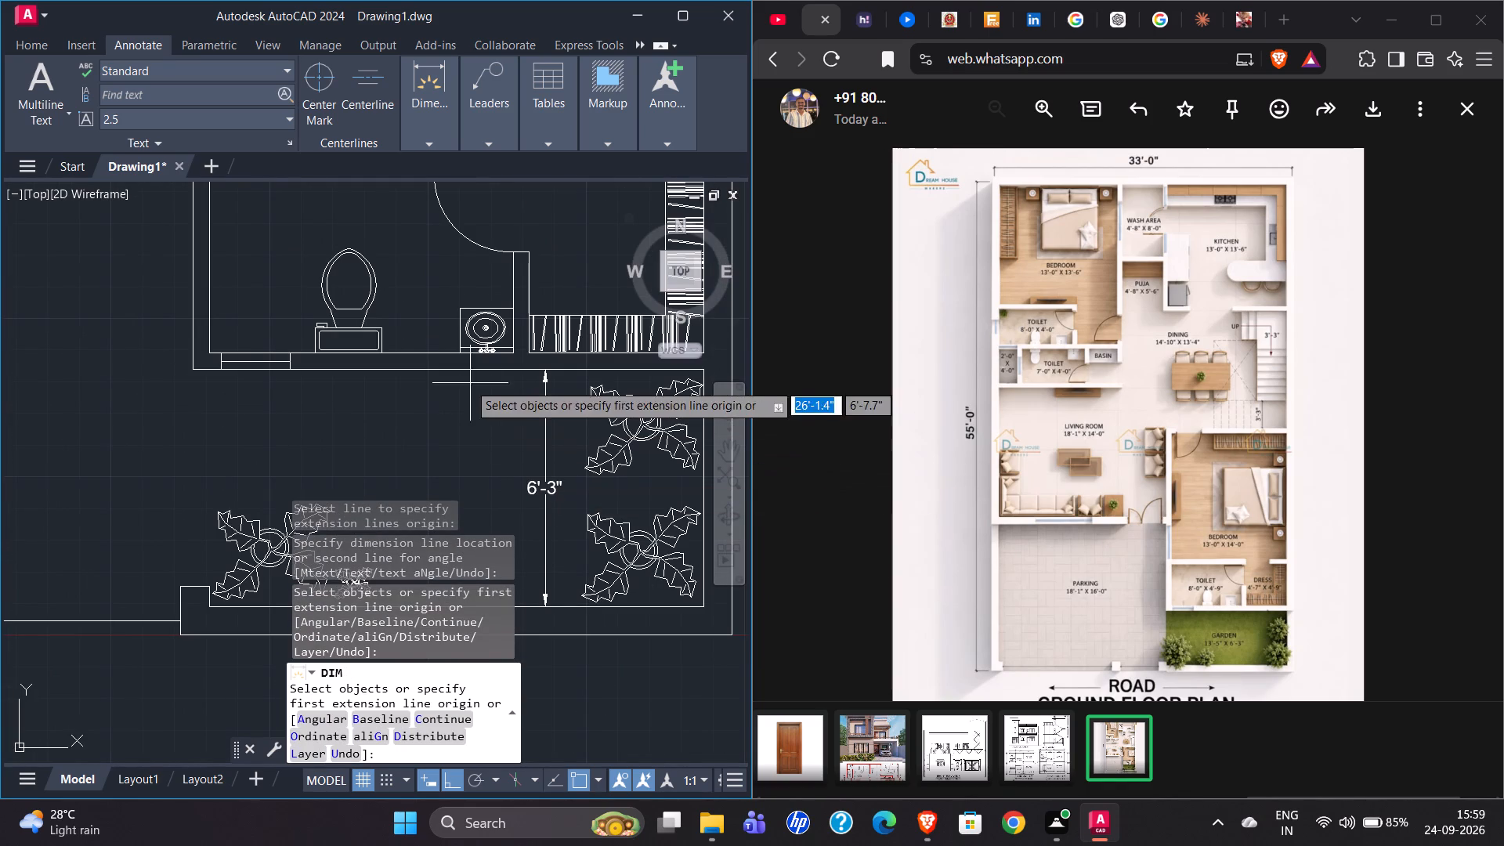
Dimension the length of the toilet-side wall line bordering the garden, placing the dimension line inside the garden.
{"action": "left_click", "coordinate": [426, 366]}
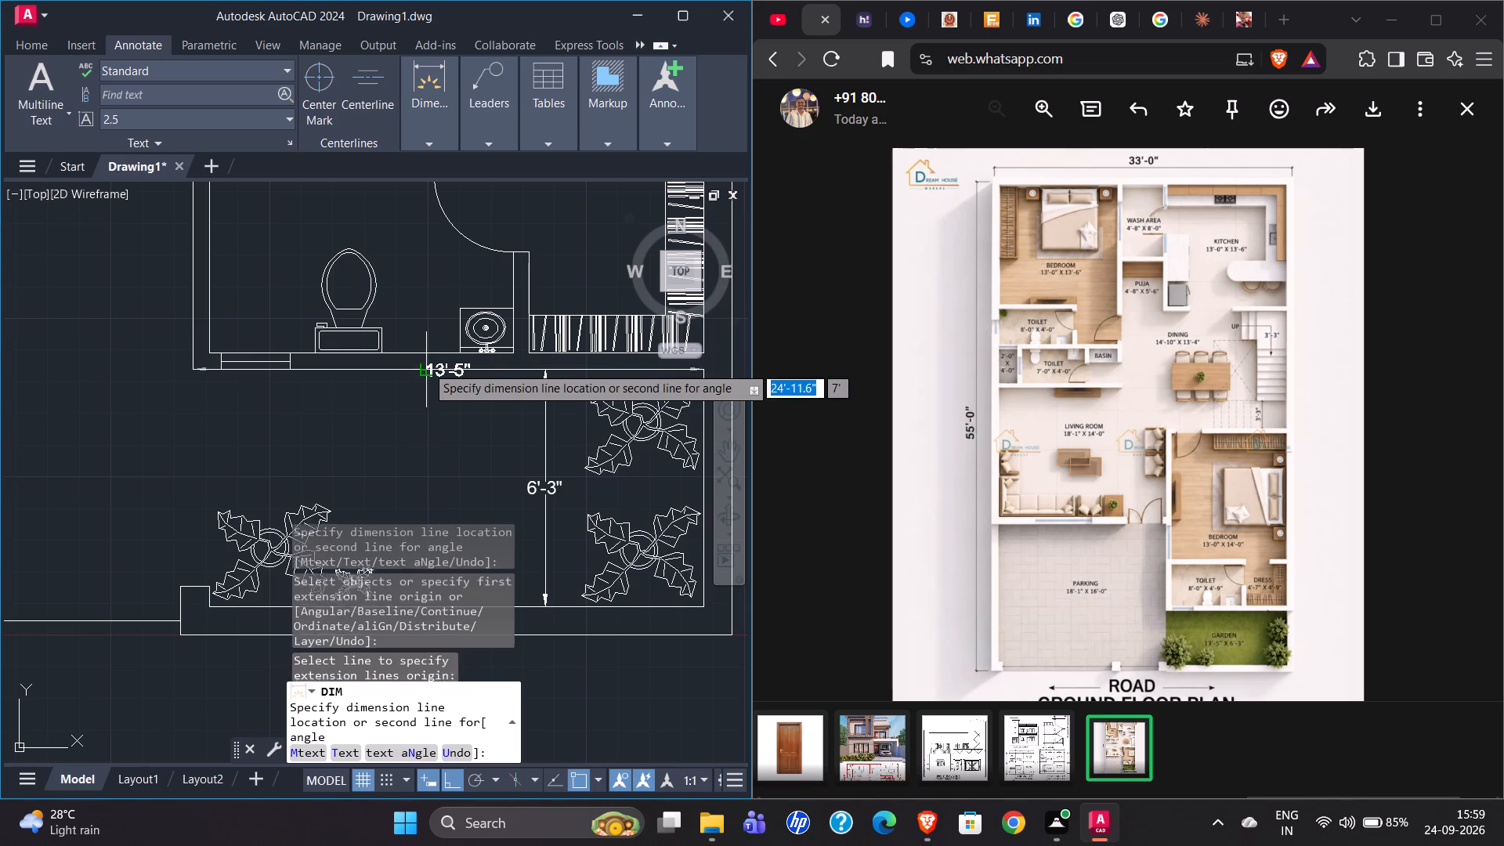
{"action": "left_click", "coordinate": [434, 411]}
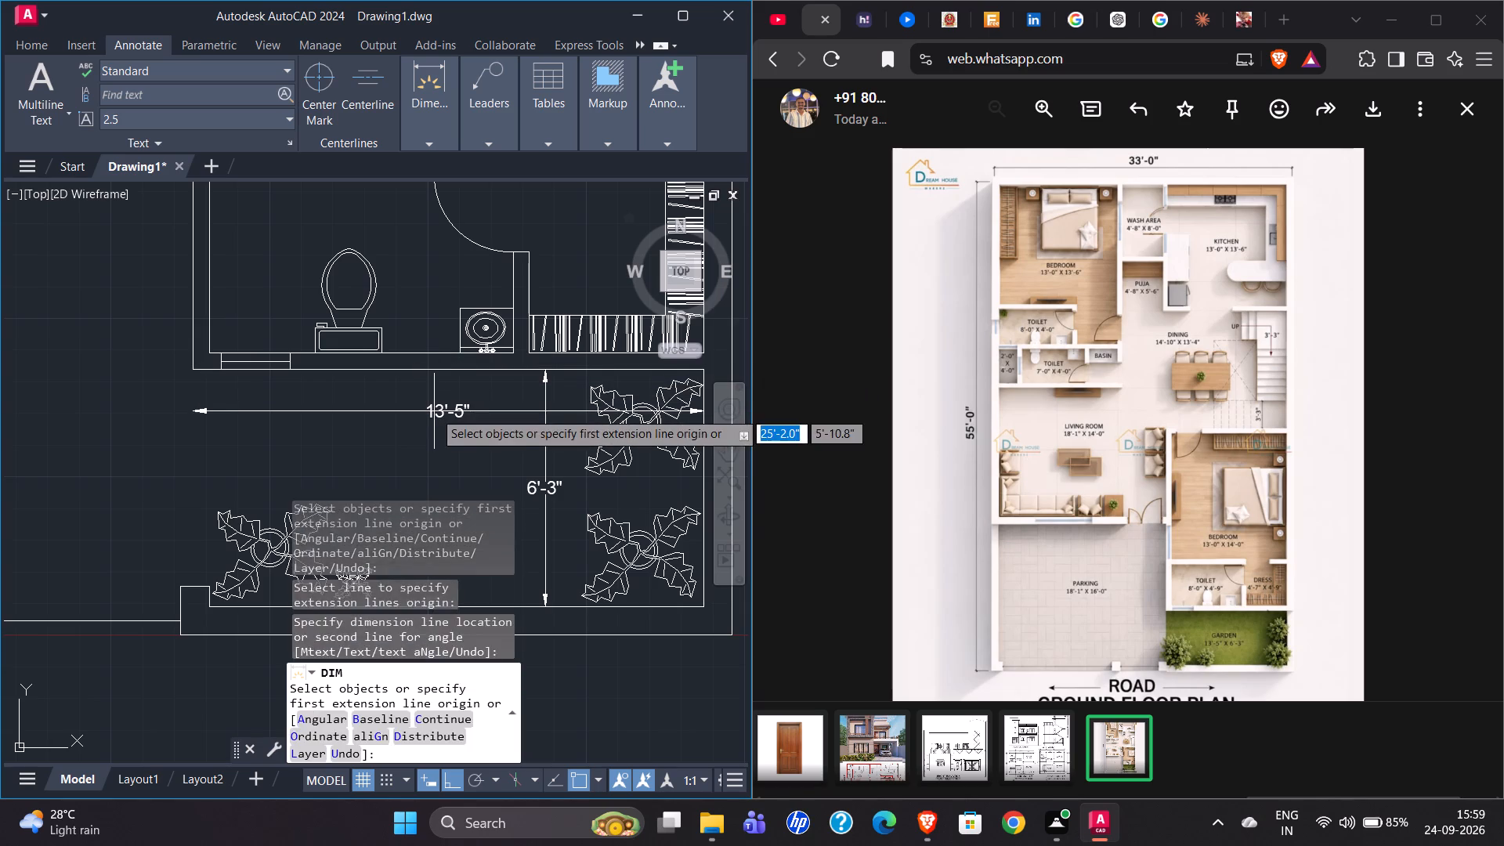
Dimension the garden-side toilet's width and depth along its inner wall lines, placing both dimension lines inside the toilet.
{"action": "scroll", "coordinate": [392, 489], "scroll_direction": "down", "scroll_amount": 1}
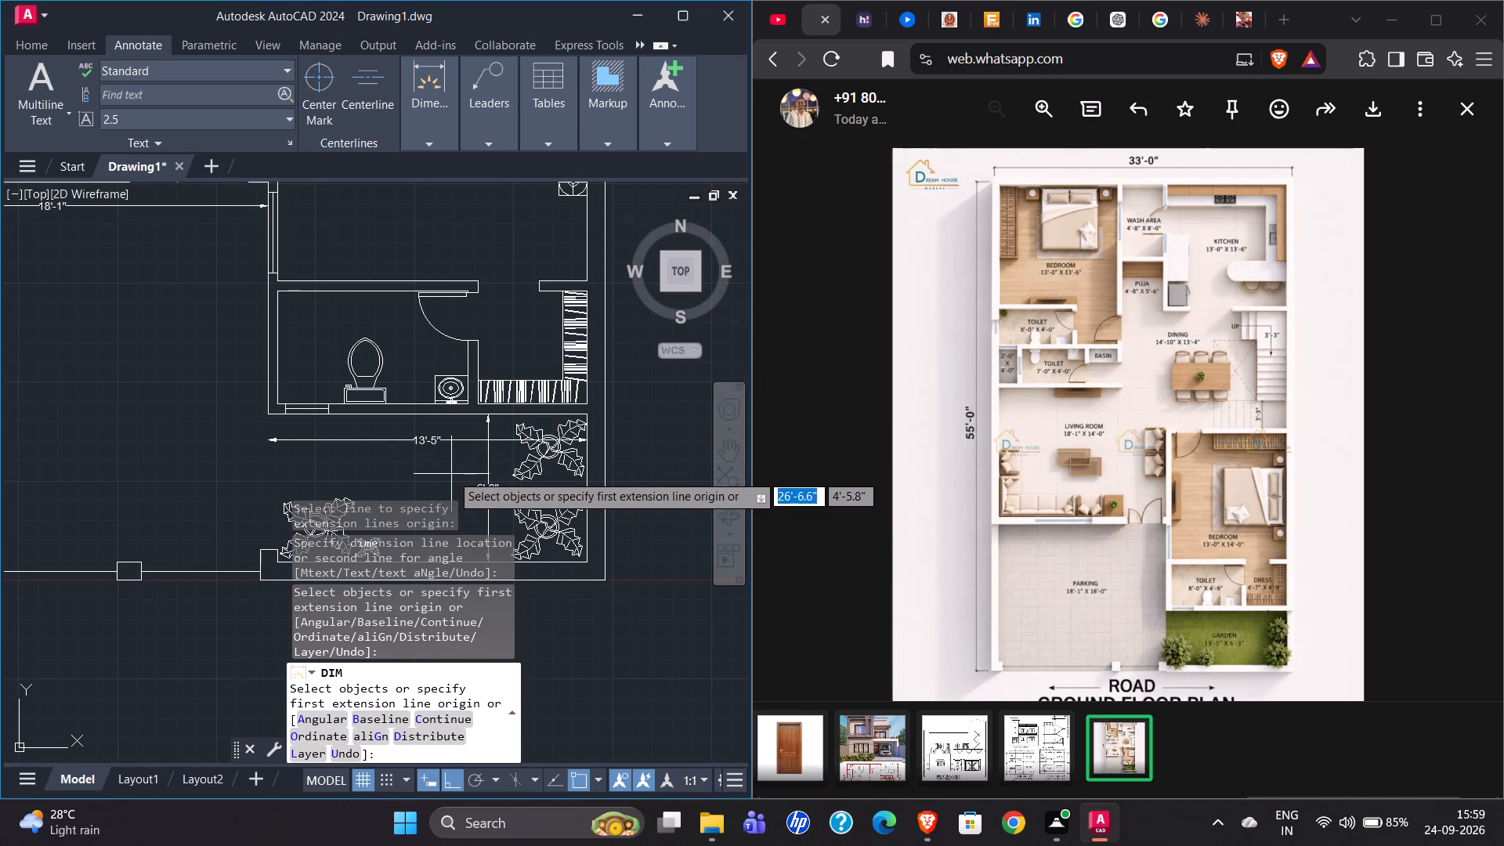
{"action": "scroll", "coordinate": [357, 289], "scroll_direction": "up", "scroll_amount": 2}
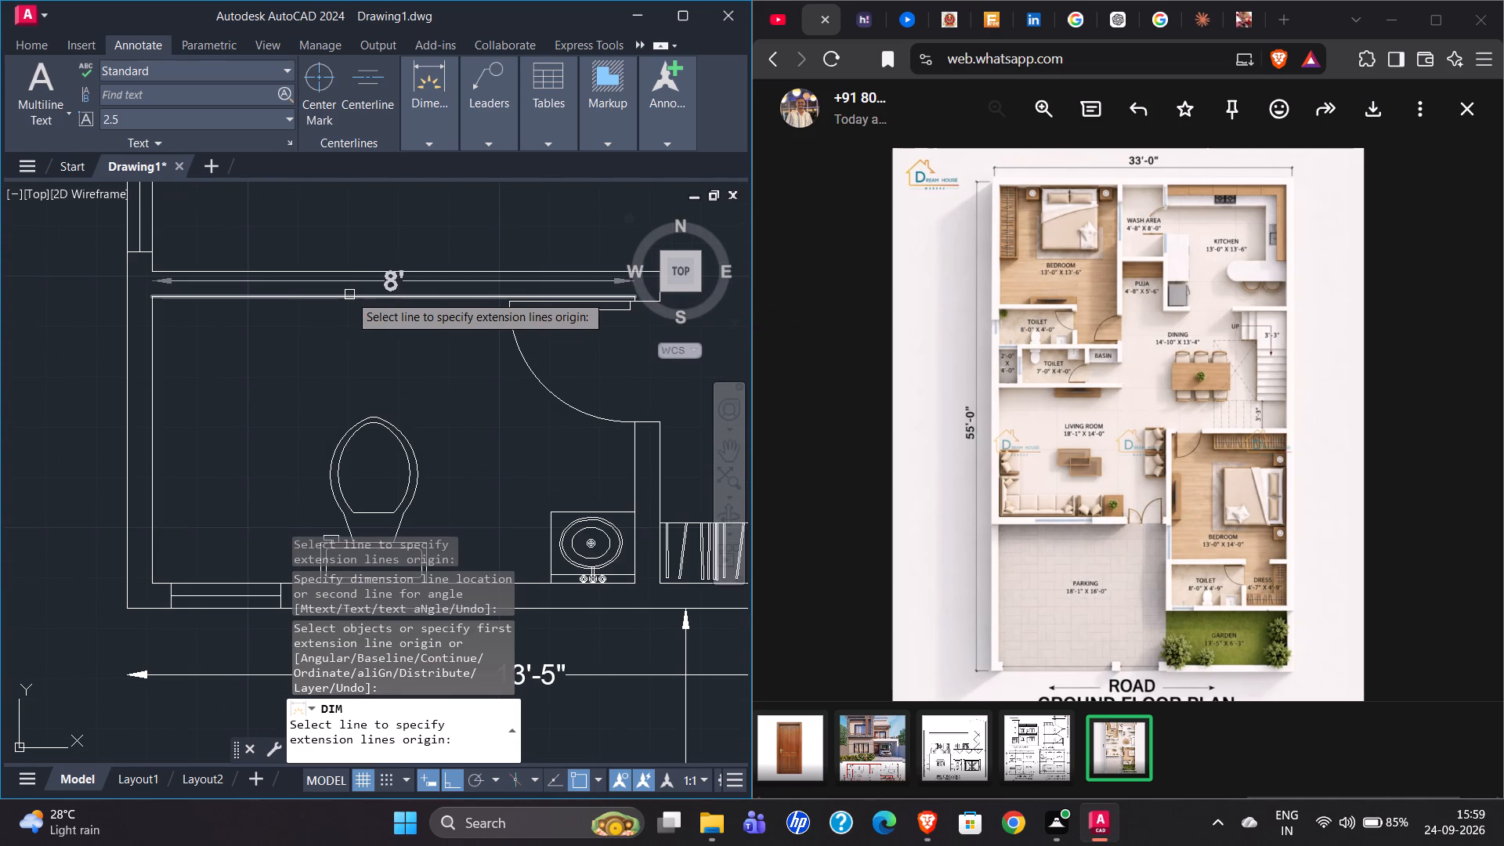
{"action": "left_click", "coordinate": [349, 295]}
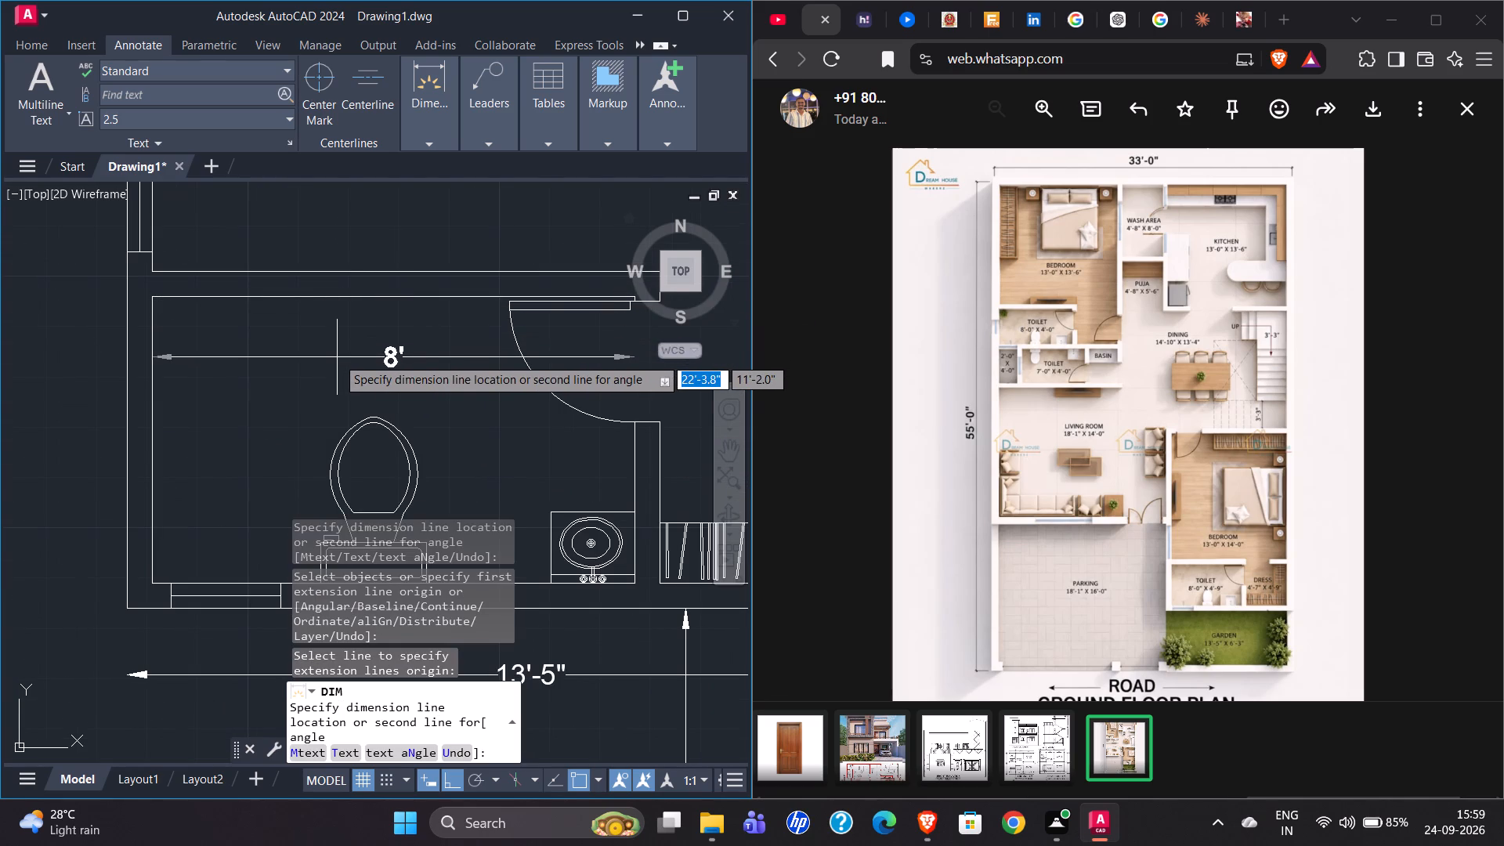
{"action": "left_click", "coordinate": [337, 324]}
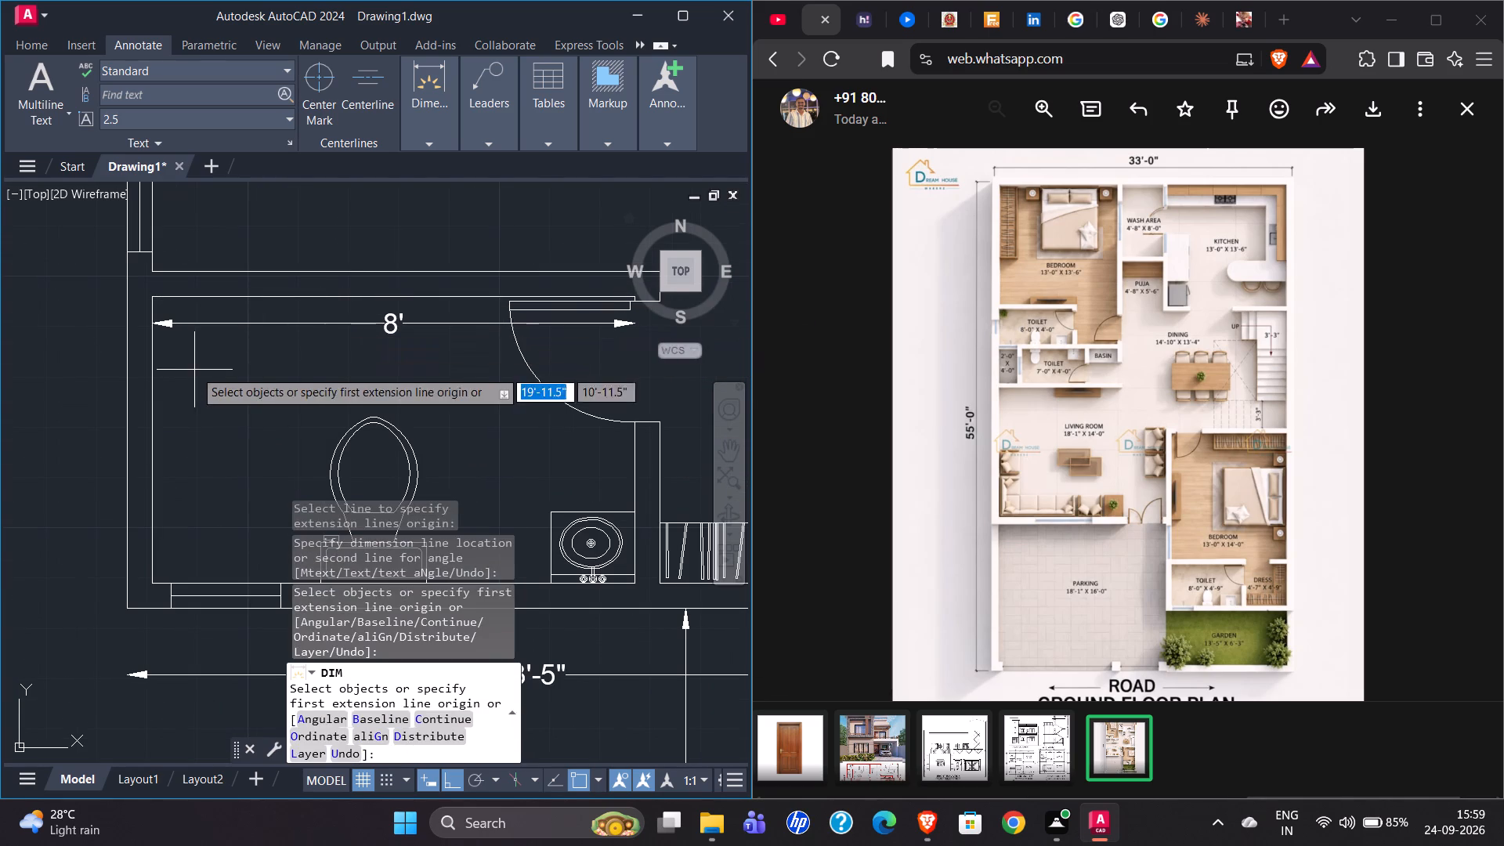
{"action": "left_click", "coordinate": [154, 378]}
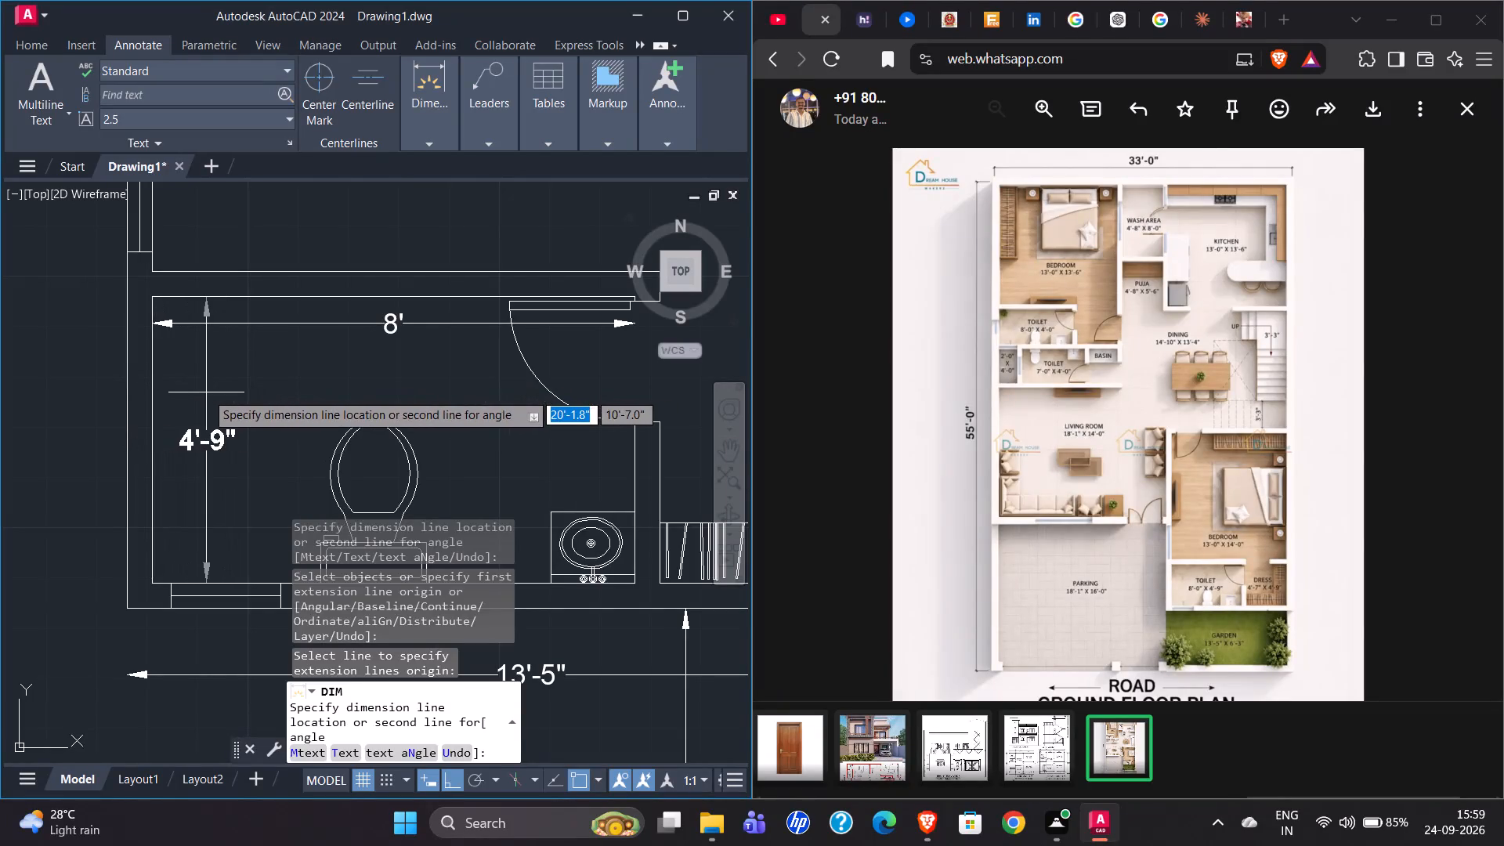
{"action": "left_click", "coordinate": [206, 392]}
Dimension the dress area's width and depth along its inner wall lines, placing both dimension lines inside, clear of the wardrobes.
{"action": "scroll", "coordinate": [117, 444], "scroll_direction": "down", "scroll_amount": 2}
{"action": "scroll", "coordinate": [406, 442], "scroll_direction": "up", "scroll_amount": 2}
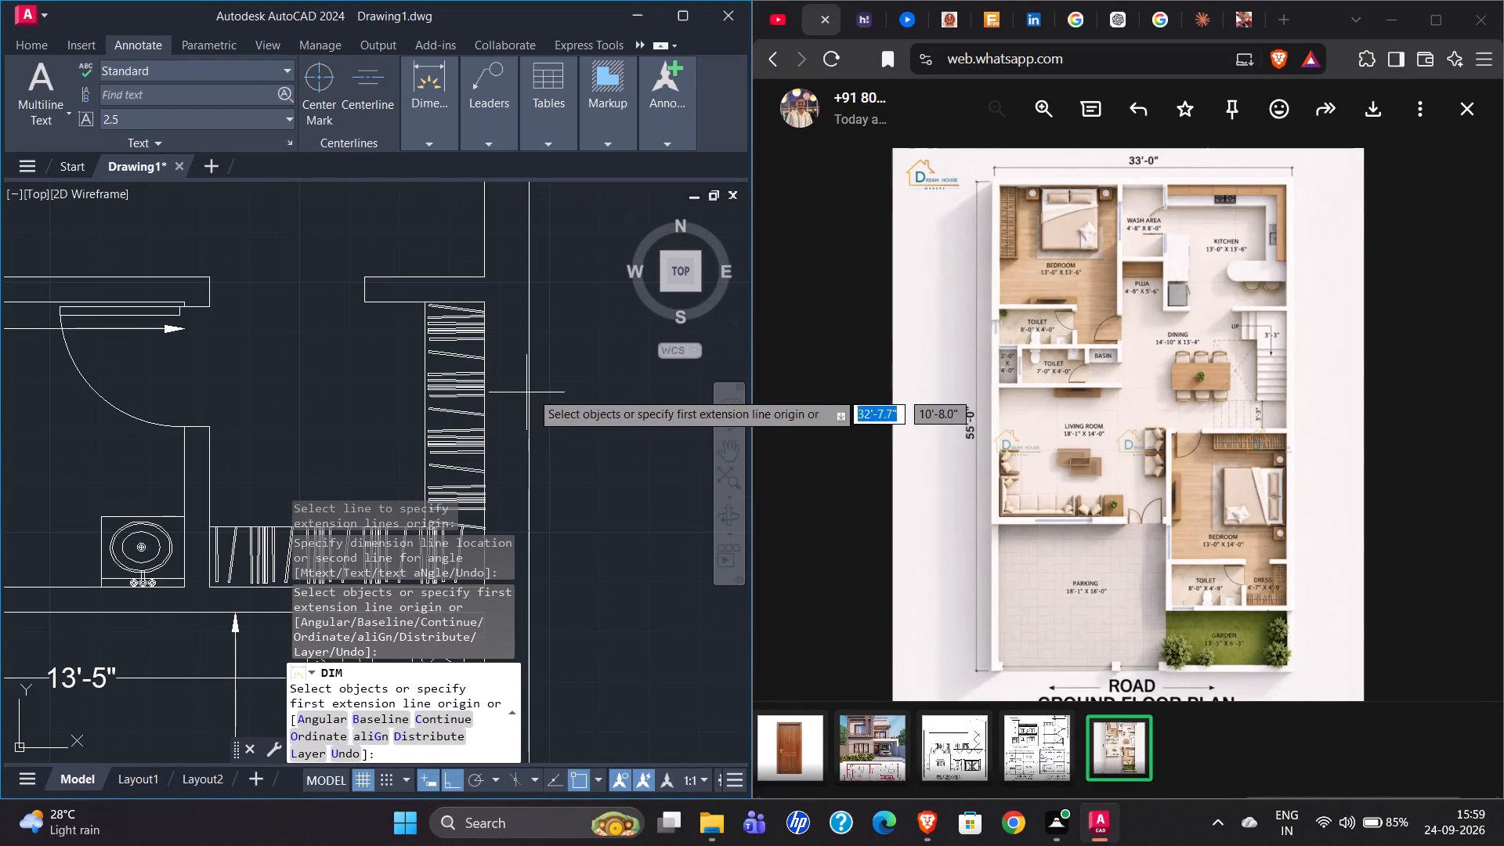
{"action": "scroll", "coordinate": [430, 273], "scroll_direction": "down", "scroll_amount": 2}
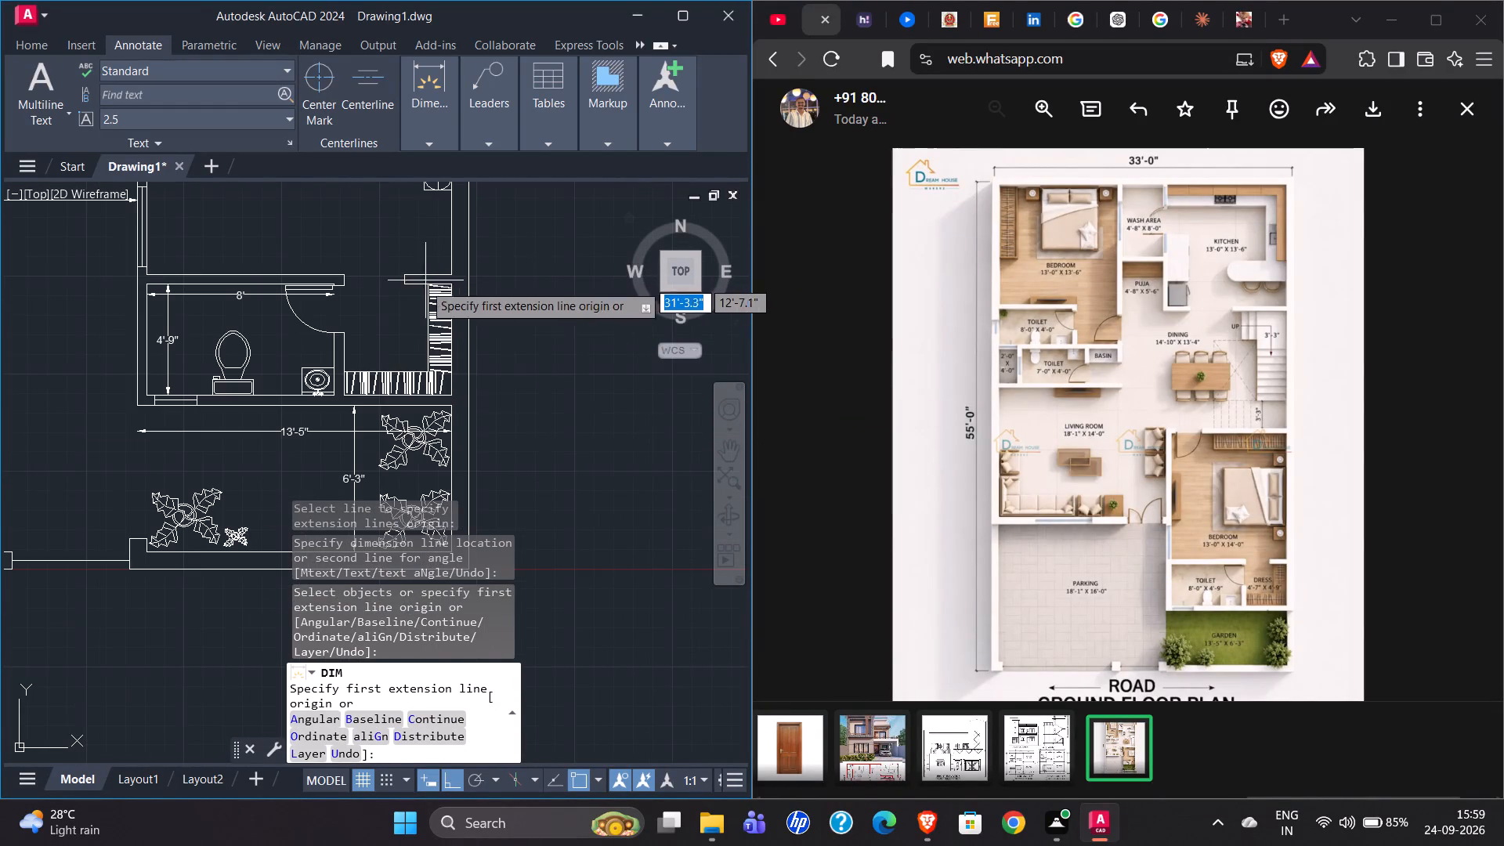
{"action": "scroll", "coordinate": [401, 412], "scroll_direction": "up", "scroll_amount": 2}
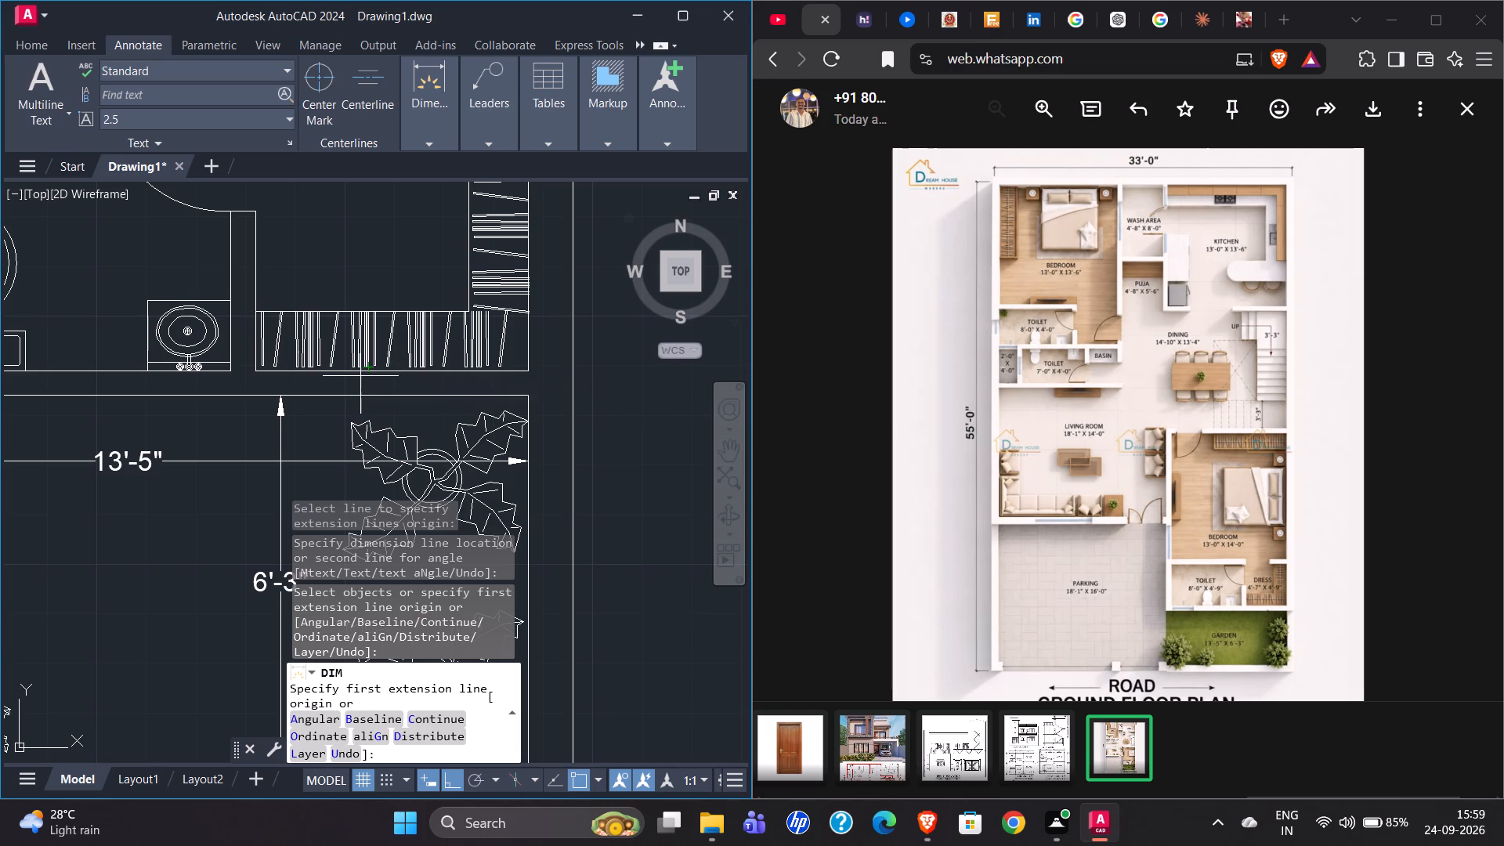
{"action": "left_click", "coordinate": [338, 369]}
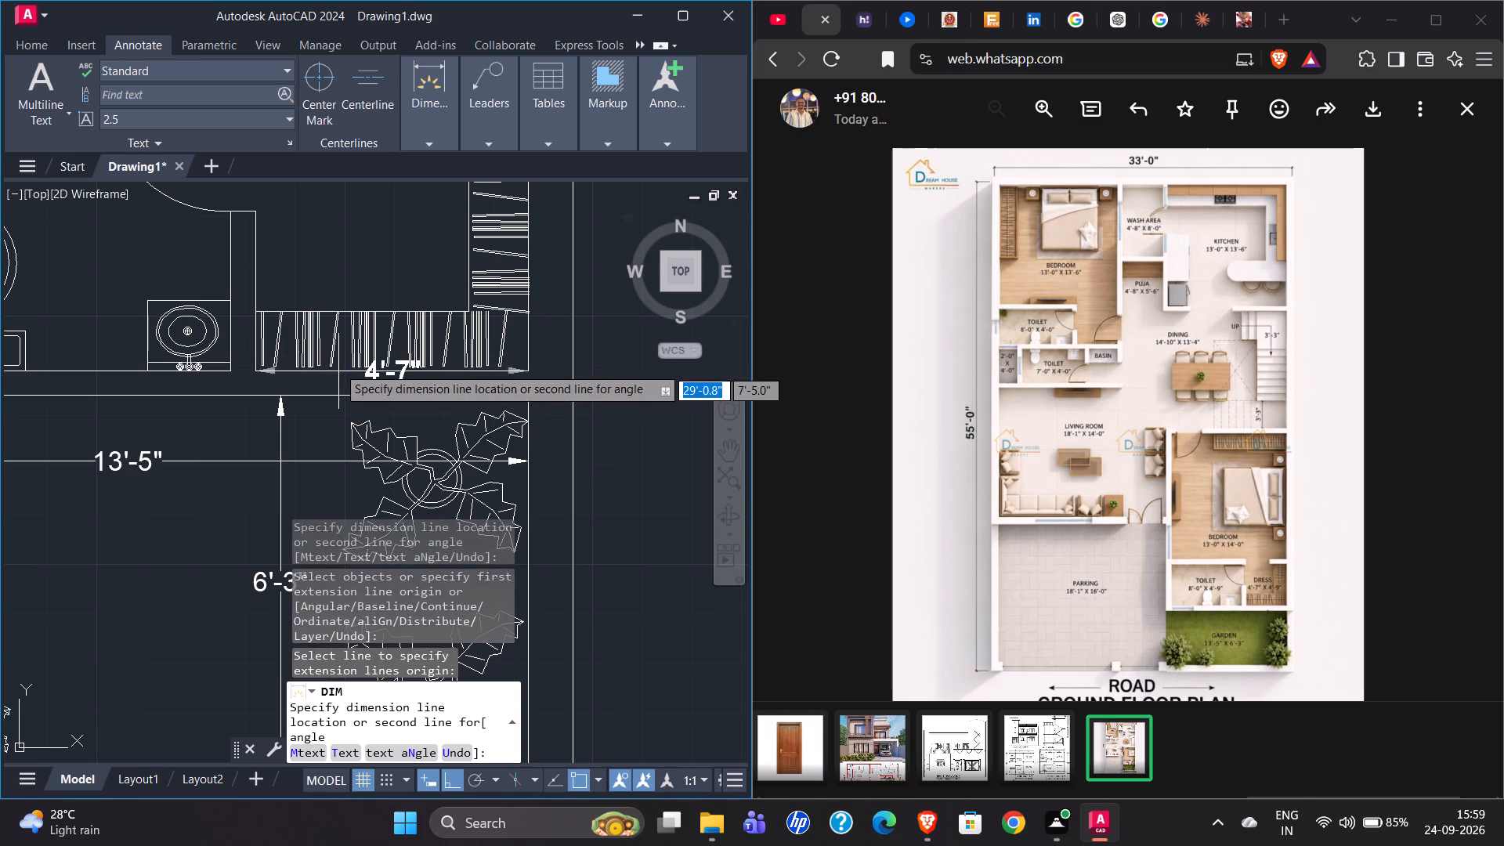
{"action": "left_click", "coordinate": [314, 262]}
{"action": "scroll", "coordinate": [319, 342], "scroll_direction": "down", "scroll_amount": 2}
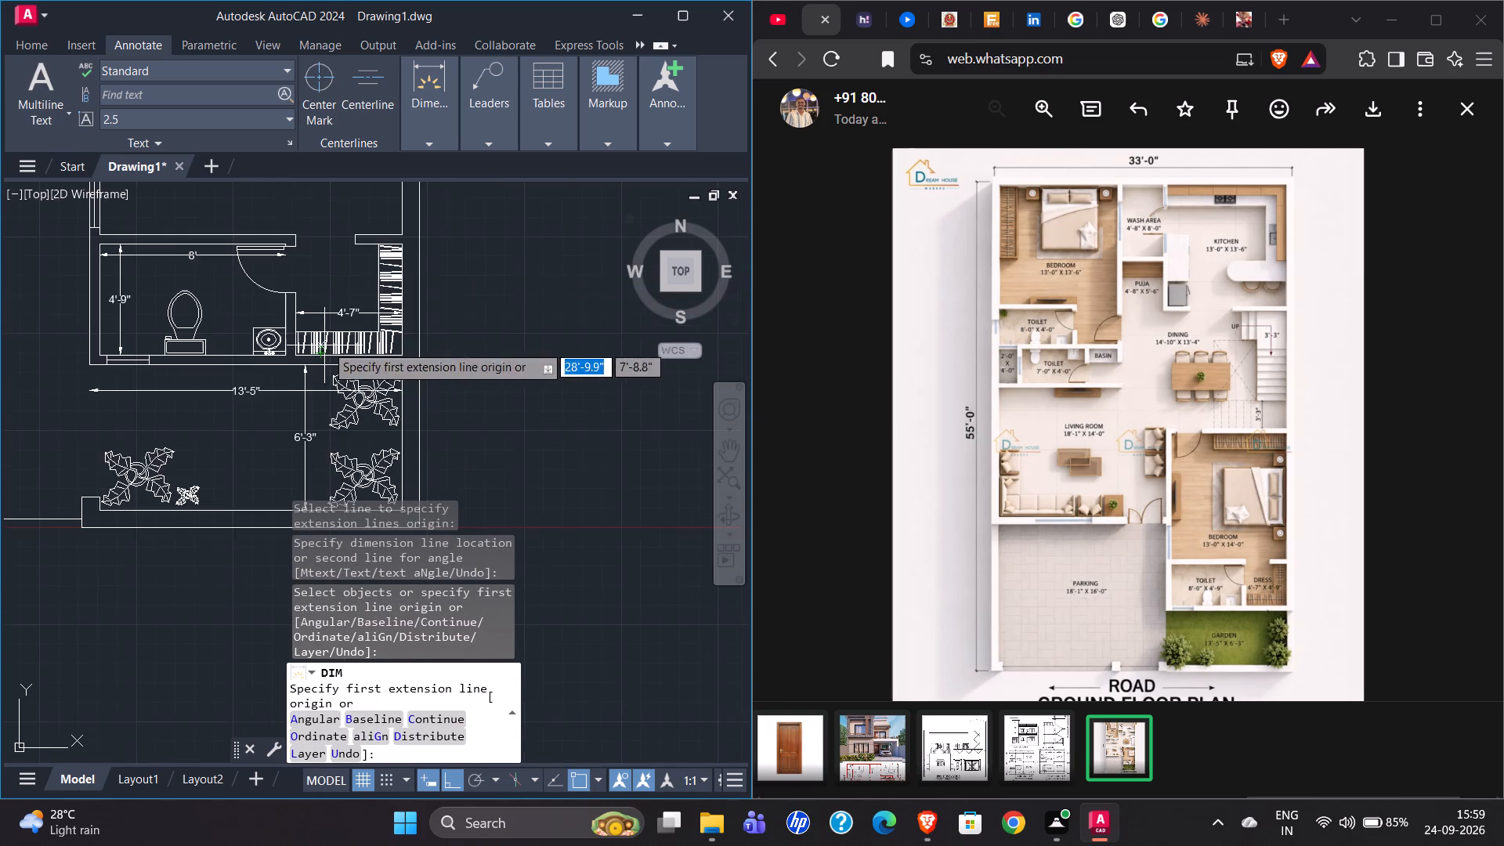
{"action": "scroll", "coordinate": [395, 254], "scroll_direction": "up", "scroll_amount": 2}
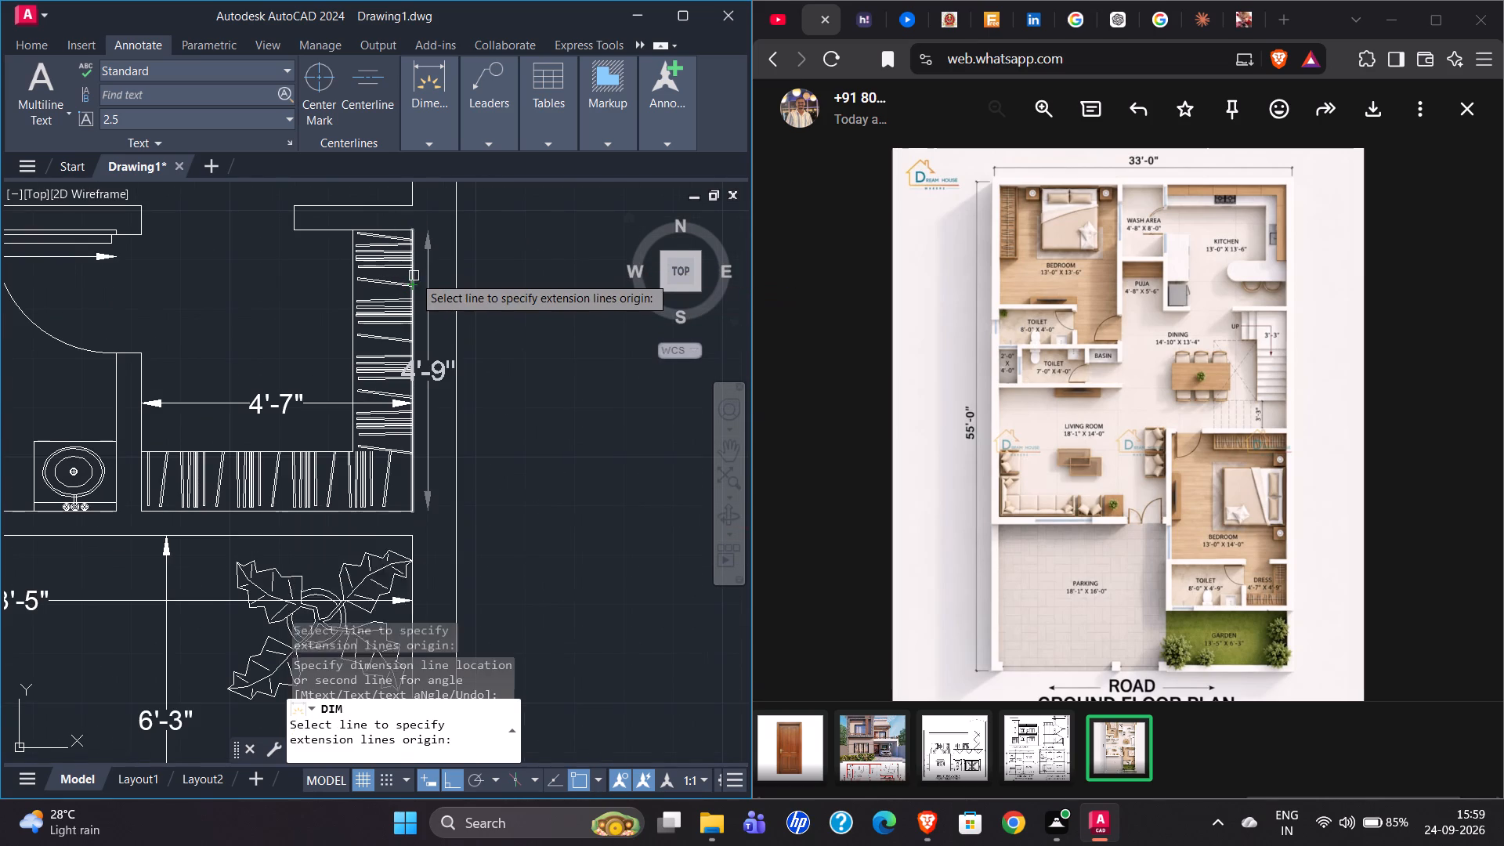
{"action": "left_click", "coordinate": [412, 276]}
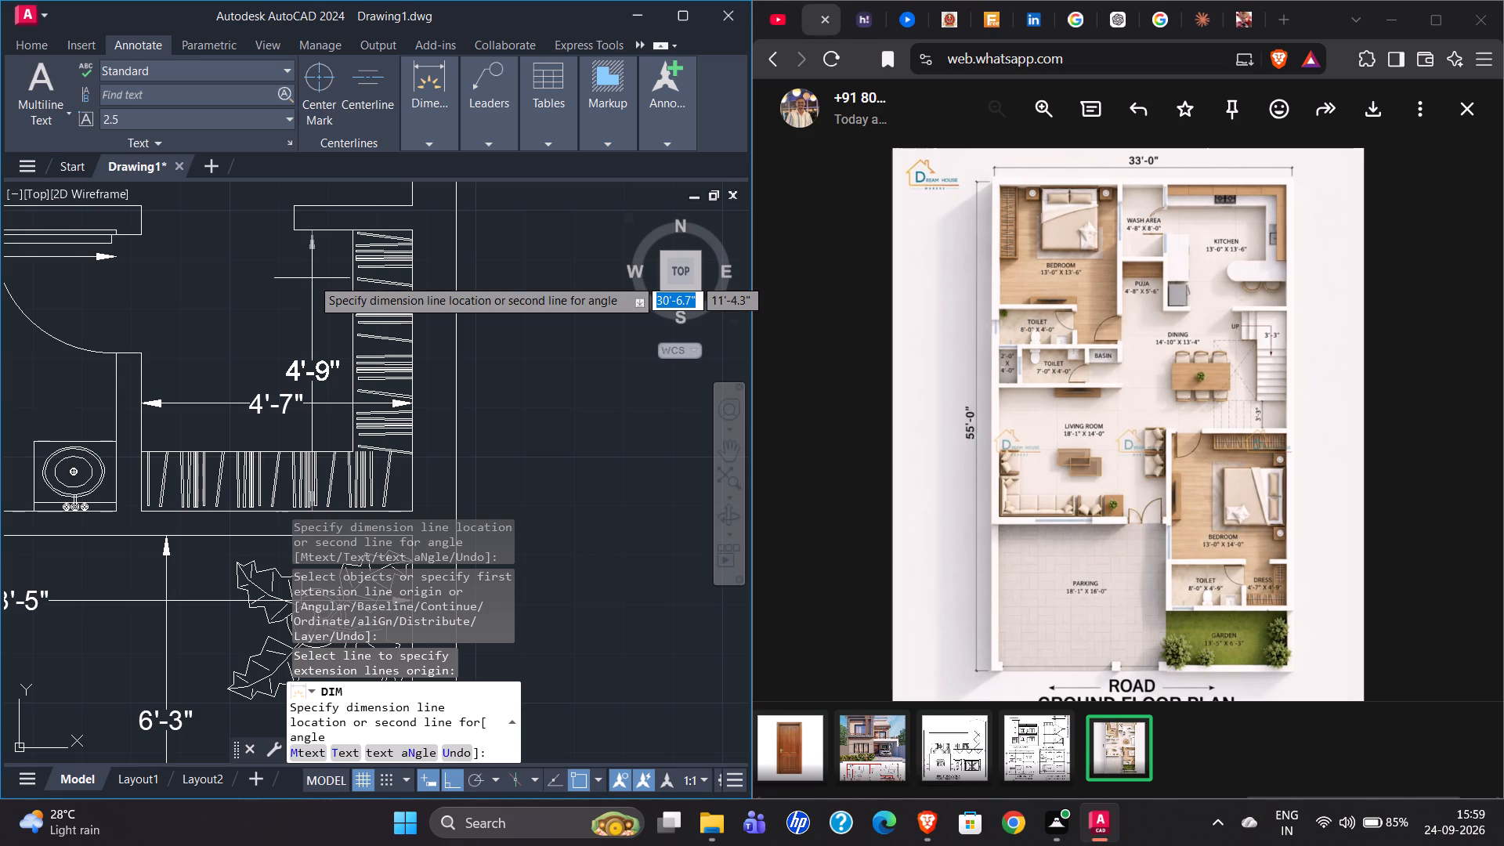
{"action": "left_click", "coordinate": [312, 278]}
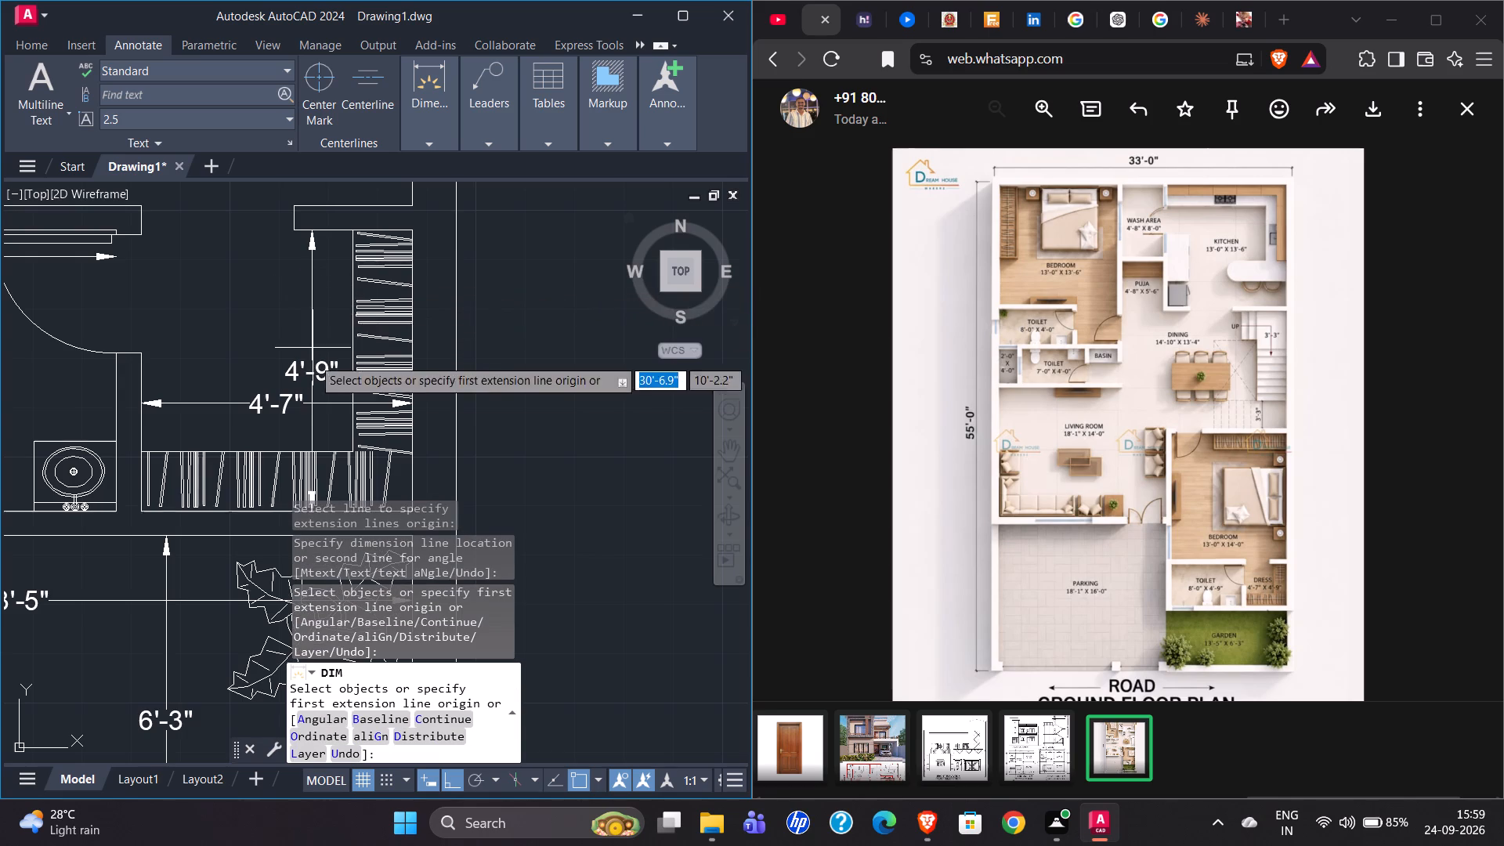
Dimension the front bedroom's depth between the TV unit and bed, and its width just inside the toilet-side wall.
{"action": "scroll", "coordinate": [316, 407], "scroll_direction": "down", "scroll_amount": 3}
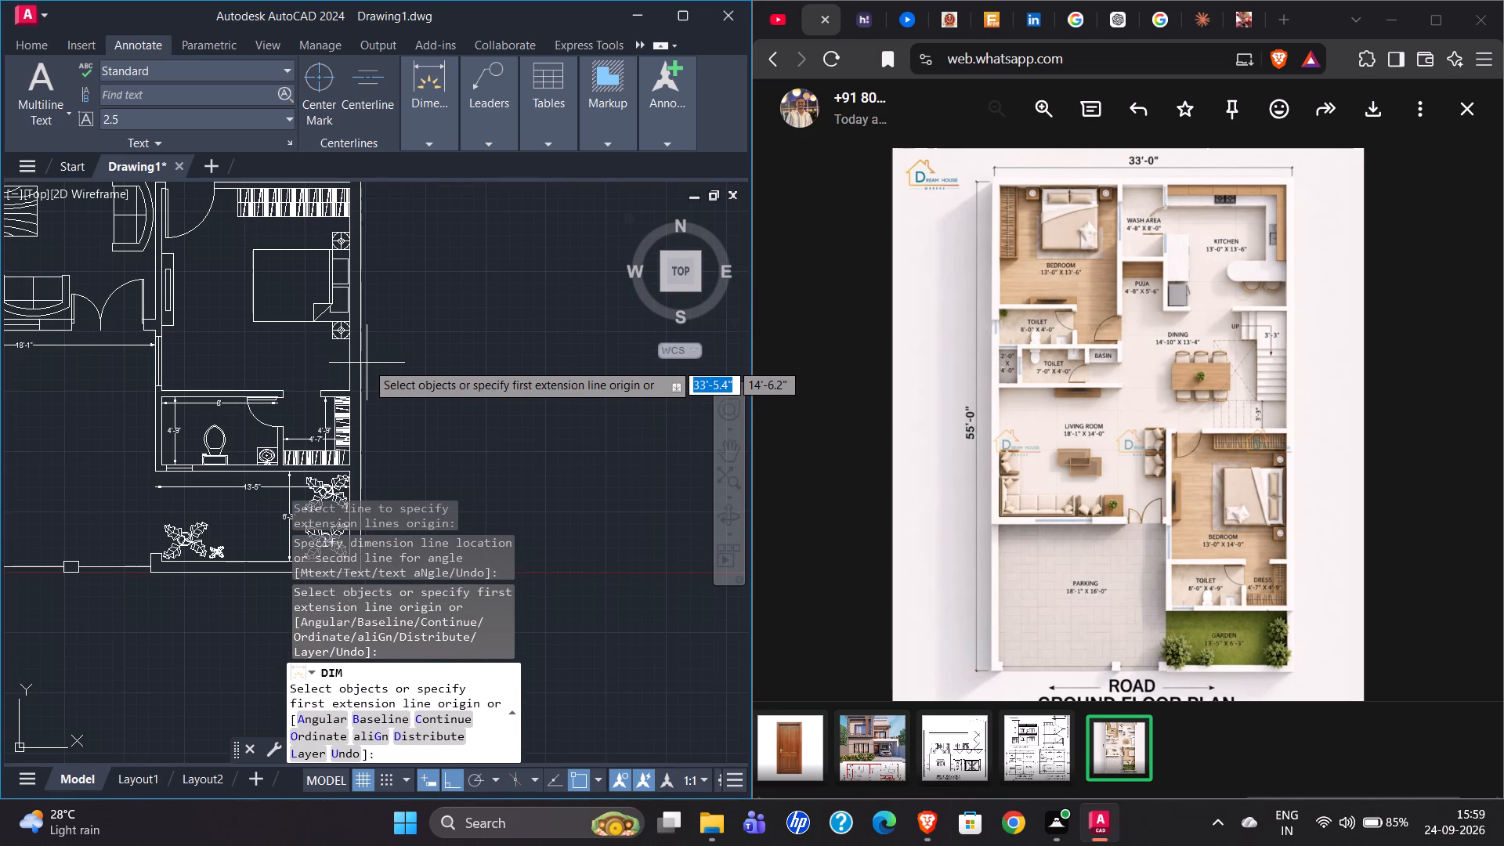
{"action": "scroll", "coordinate": [374, 387], "scroll_direction": "down", "scroll_amount": 1}
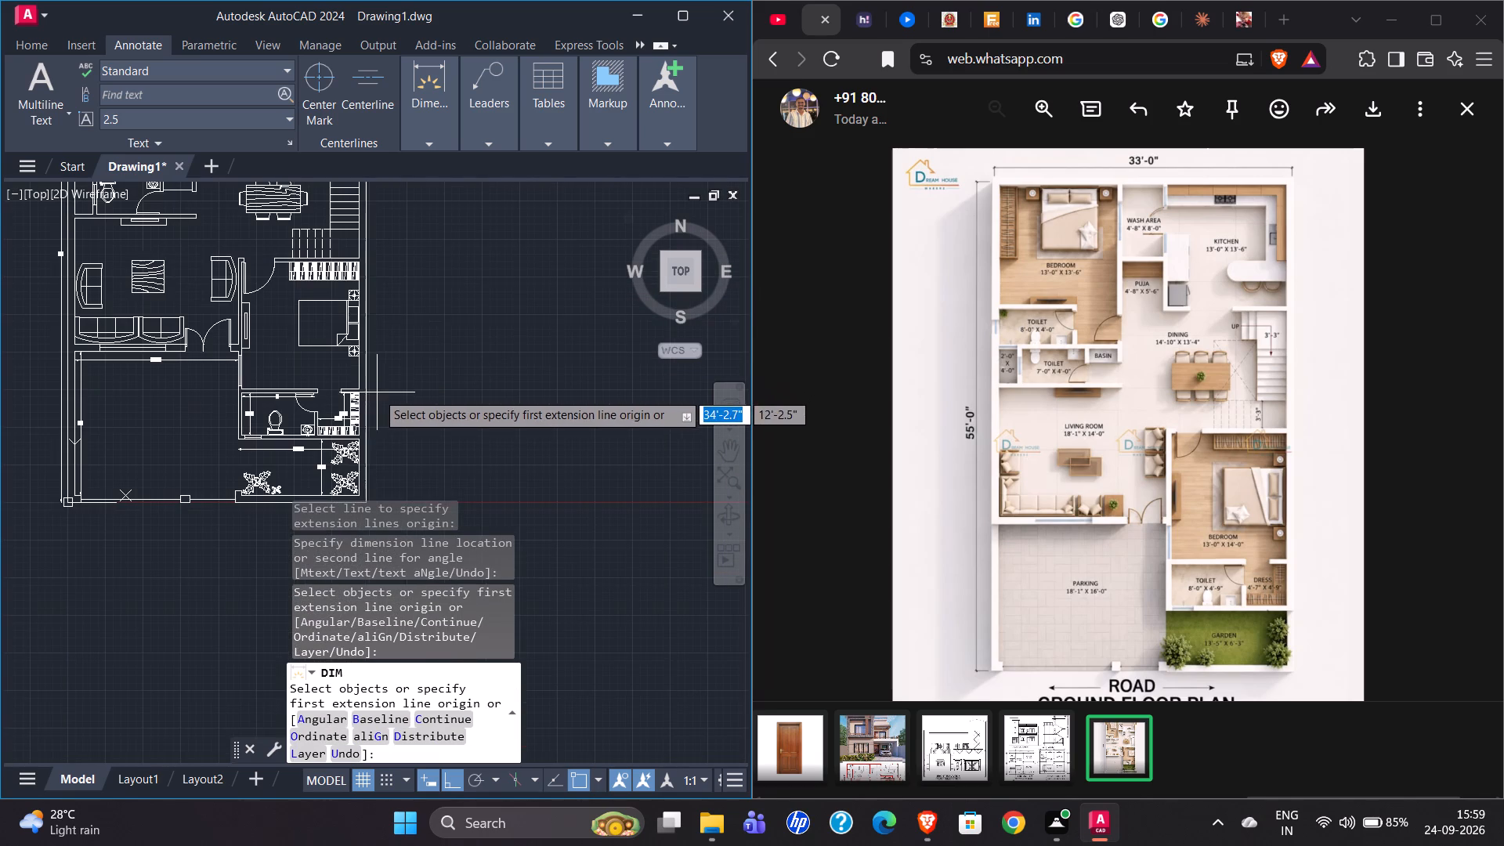
{"action": "scroll", "coordinate": [334, 284], "scroll_direction": "up", "scroll_amount": 2}
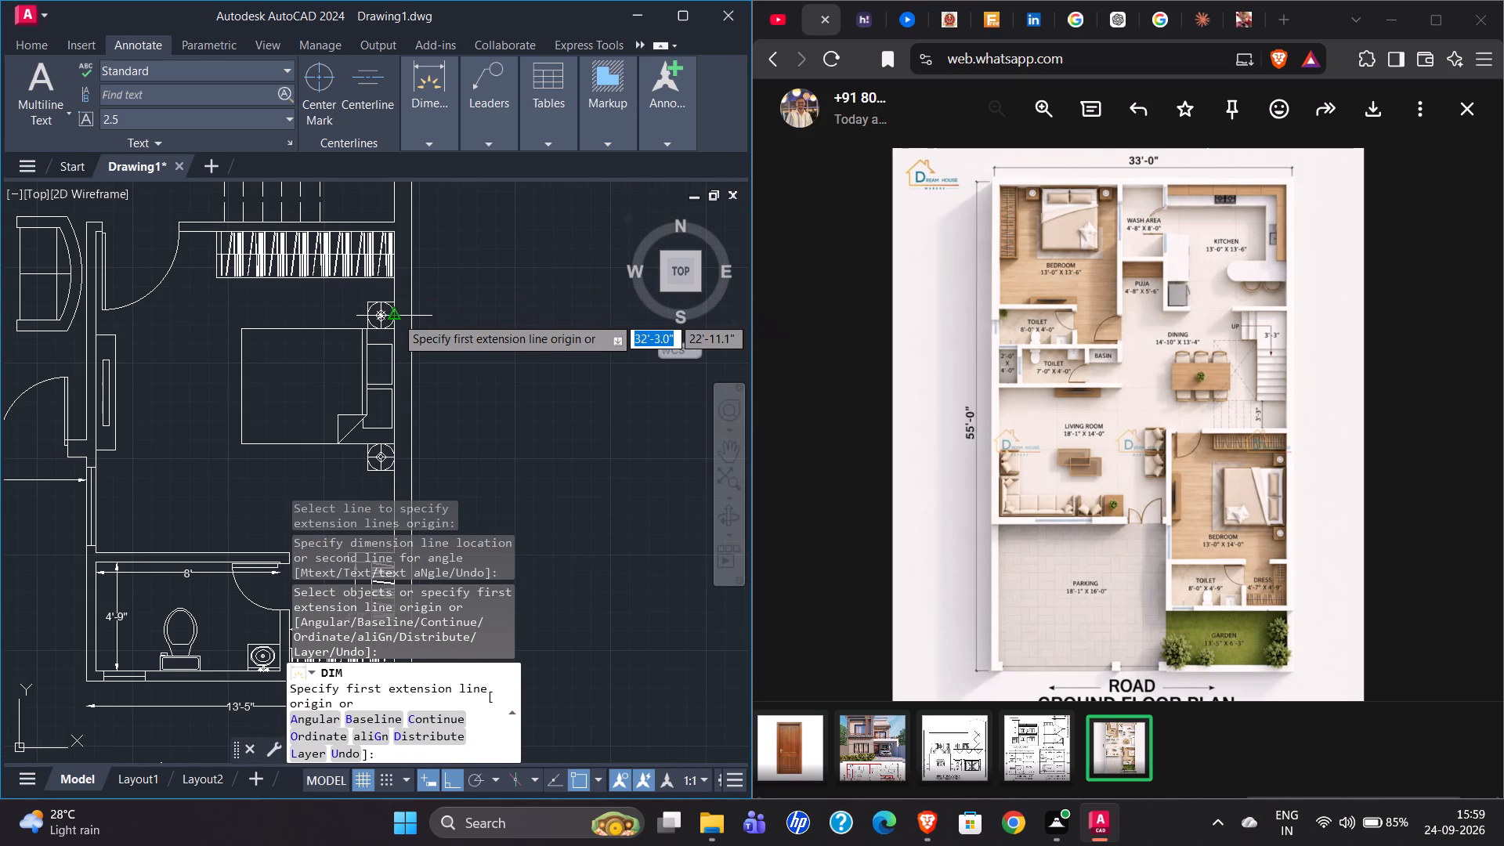
{"action": "left_click", "coordinate": [684, 21]}
{"action": "scroll", "coordinate": [701, 527], "scroll_direction": "up", "scroll_amount": 2}
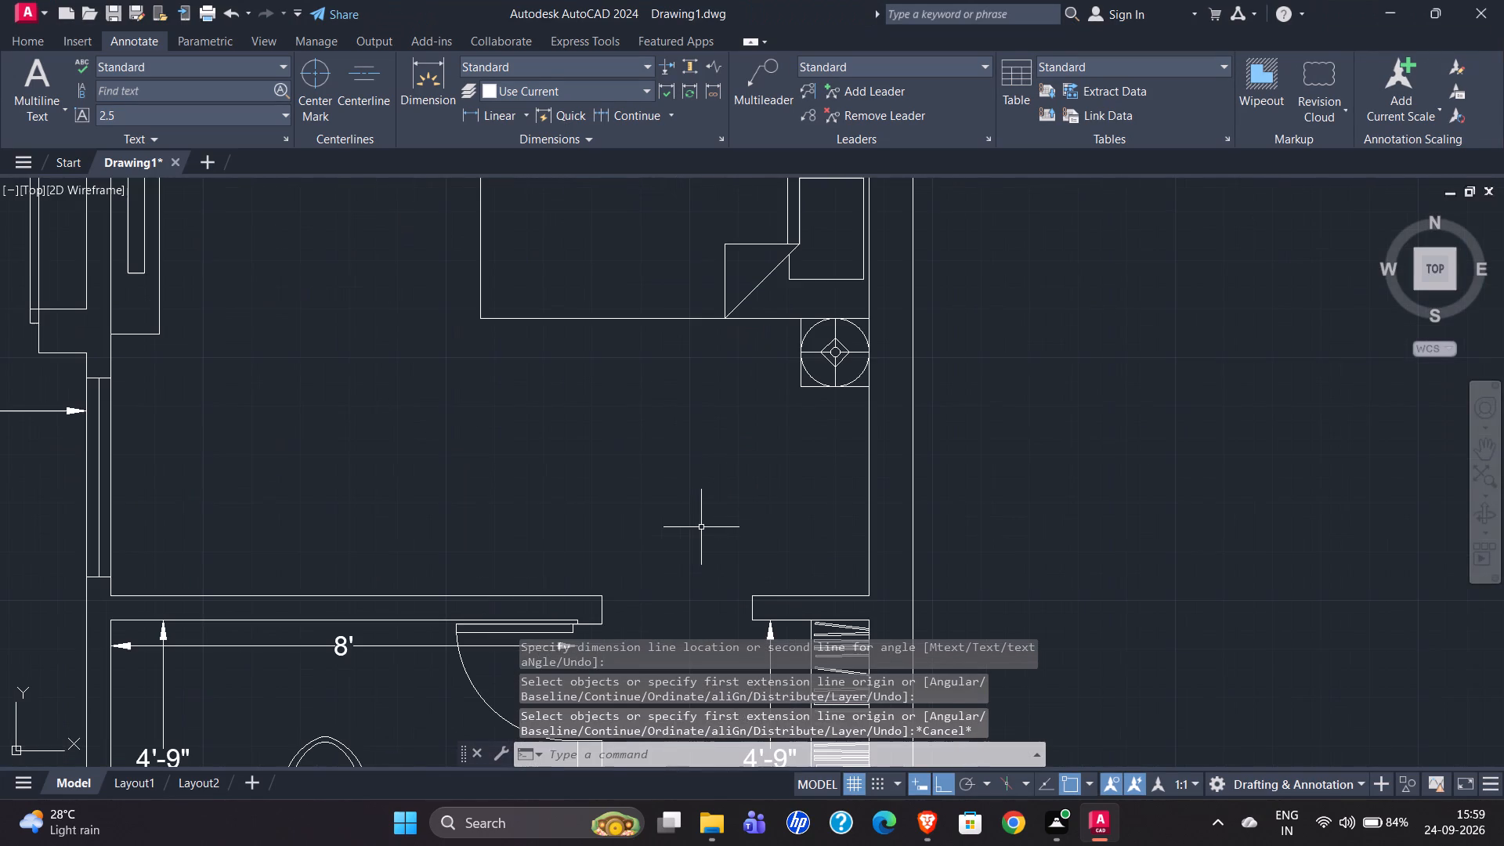
{"action": "scroll", "coordinate": [843, 475], "scroll_direction": "down", "scroll_amount": 2}
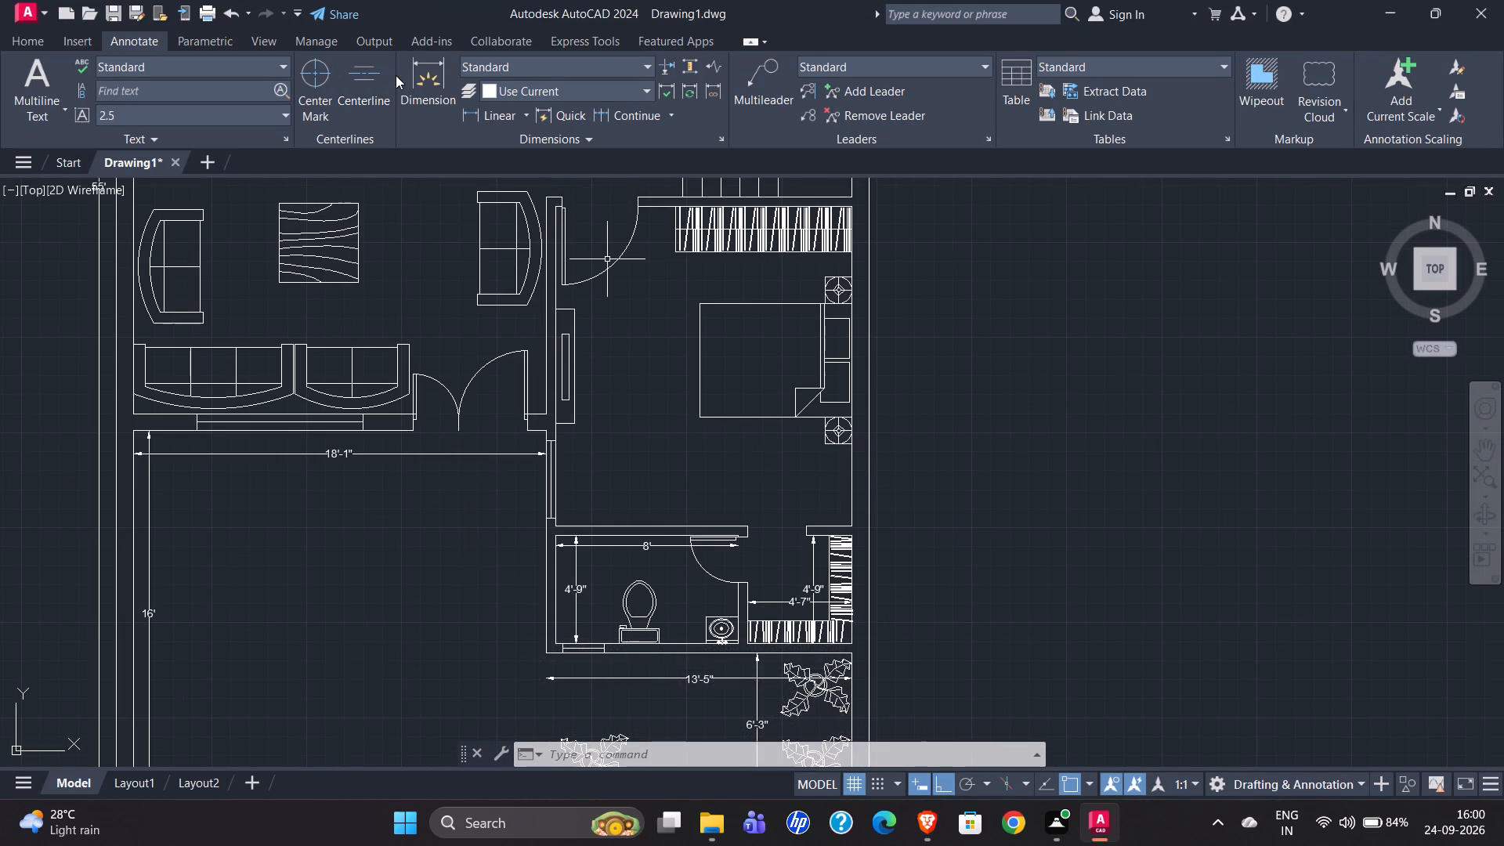
{"action": "left_click", "coordinate": [434, 94]}
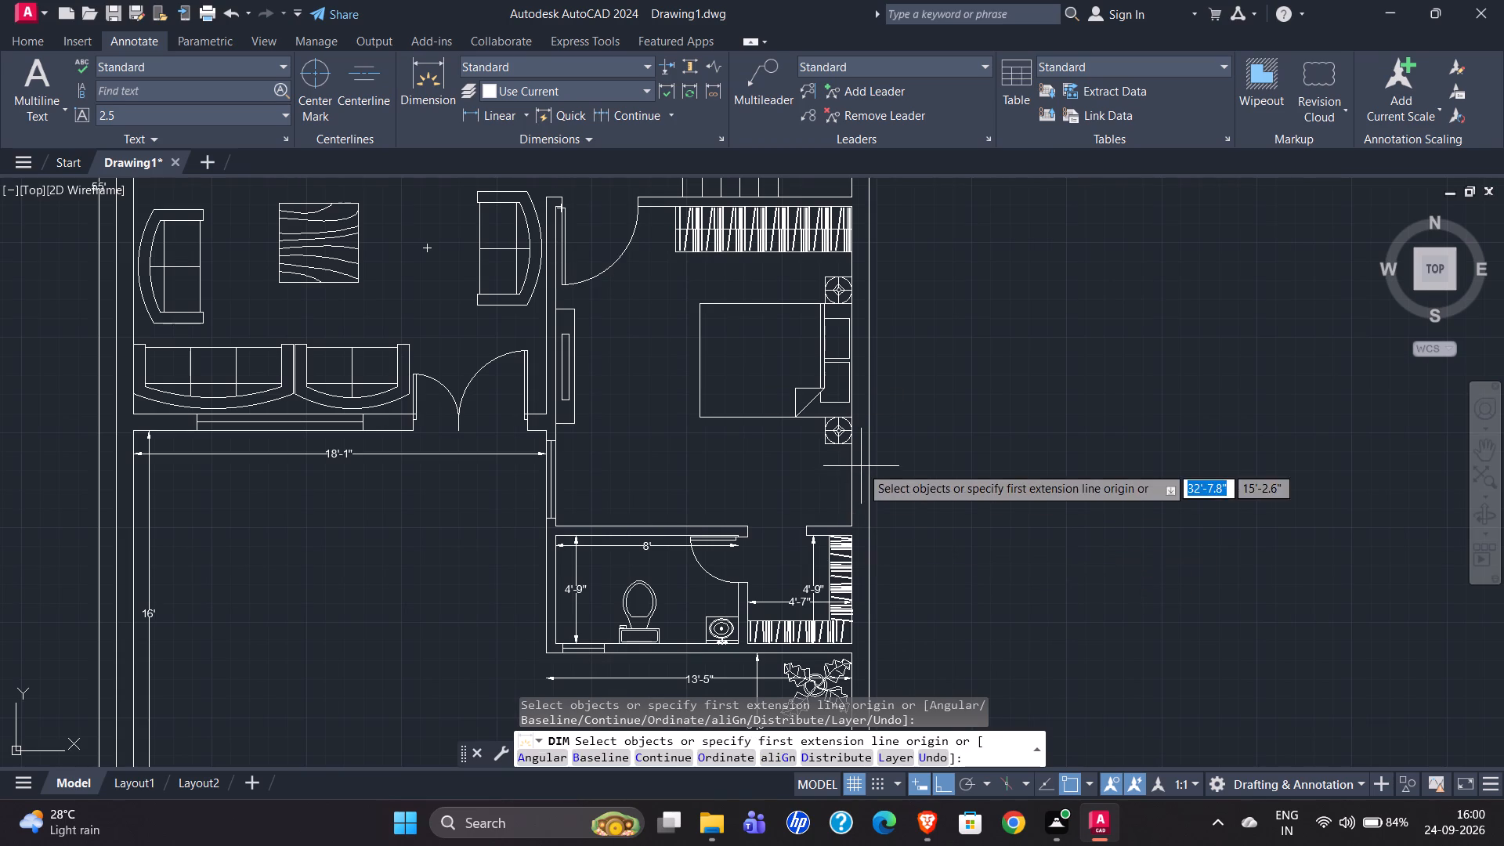
{"action": "left_click", "coordinate": [853, 467]}
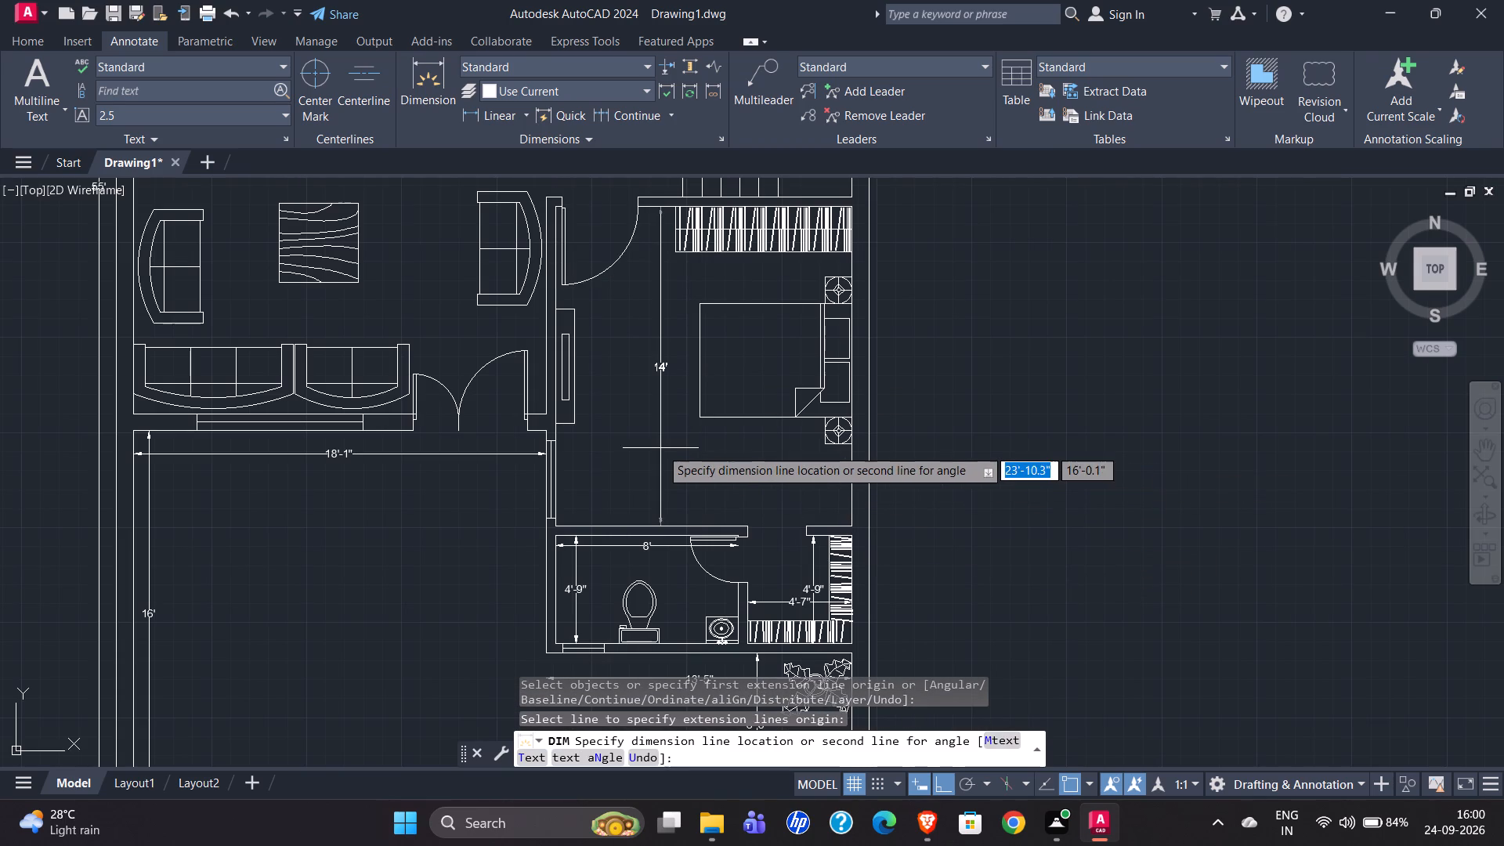
{"action": "left_click", "coordinate": [658, 447]}
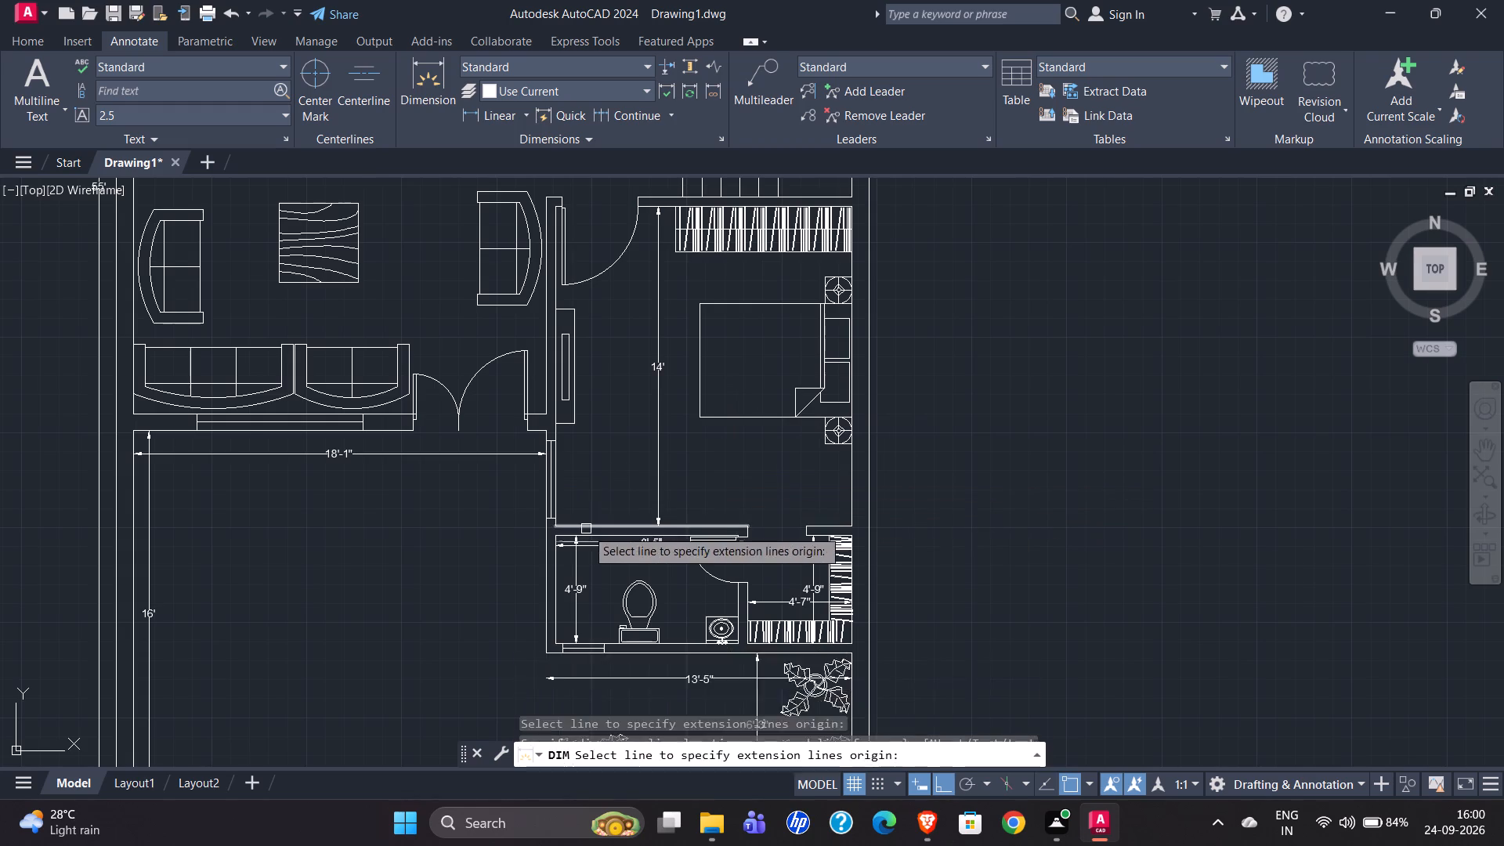
{"action": "left_click", "coordinate": [552, 528]}
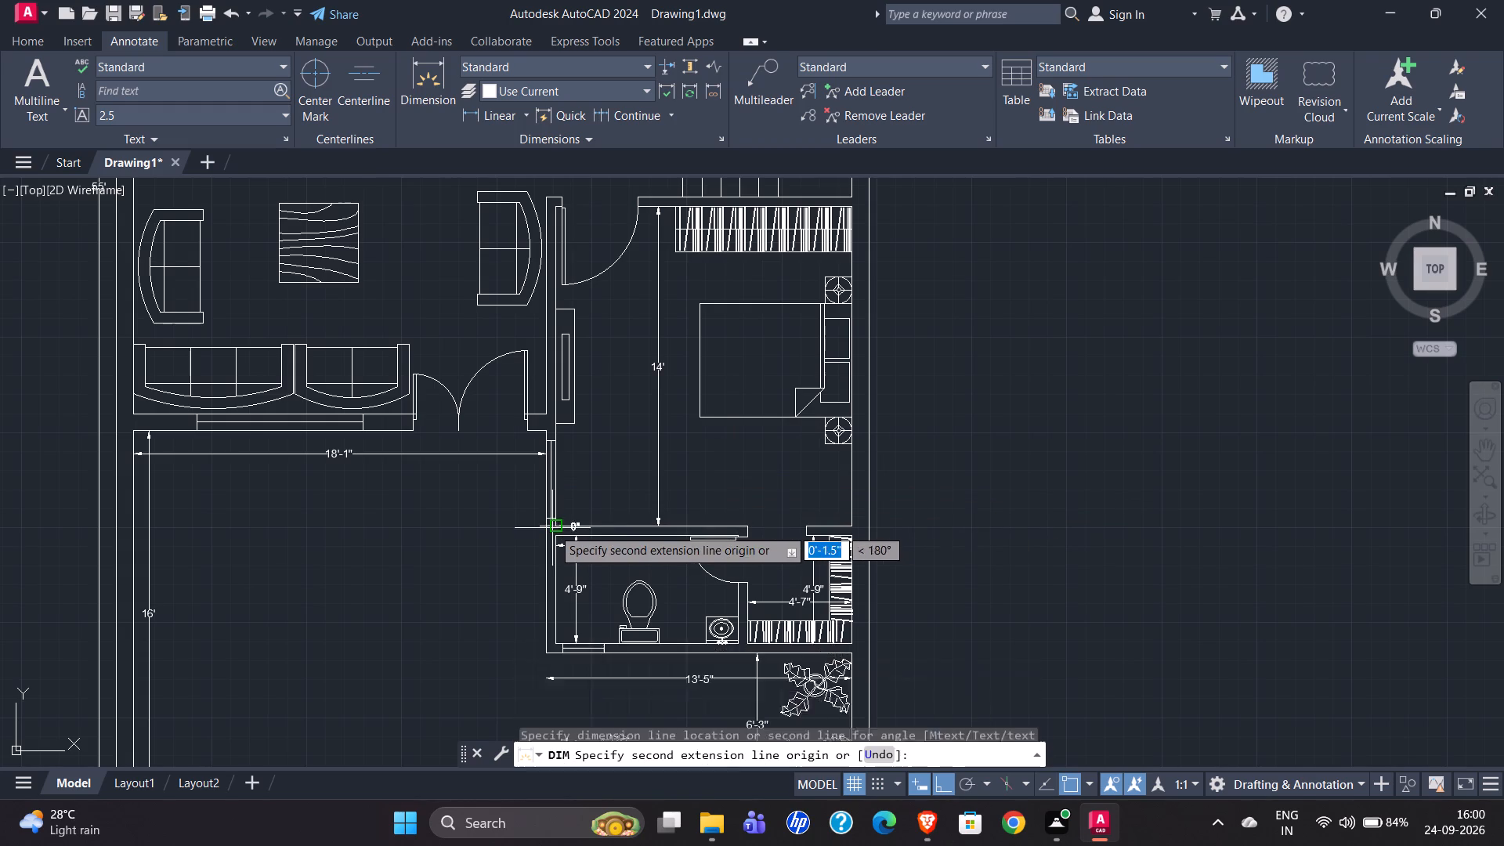
{"action": "left_click", "coordinate": [853, 525]}
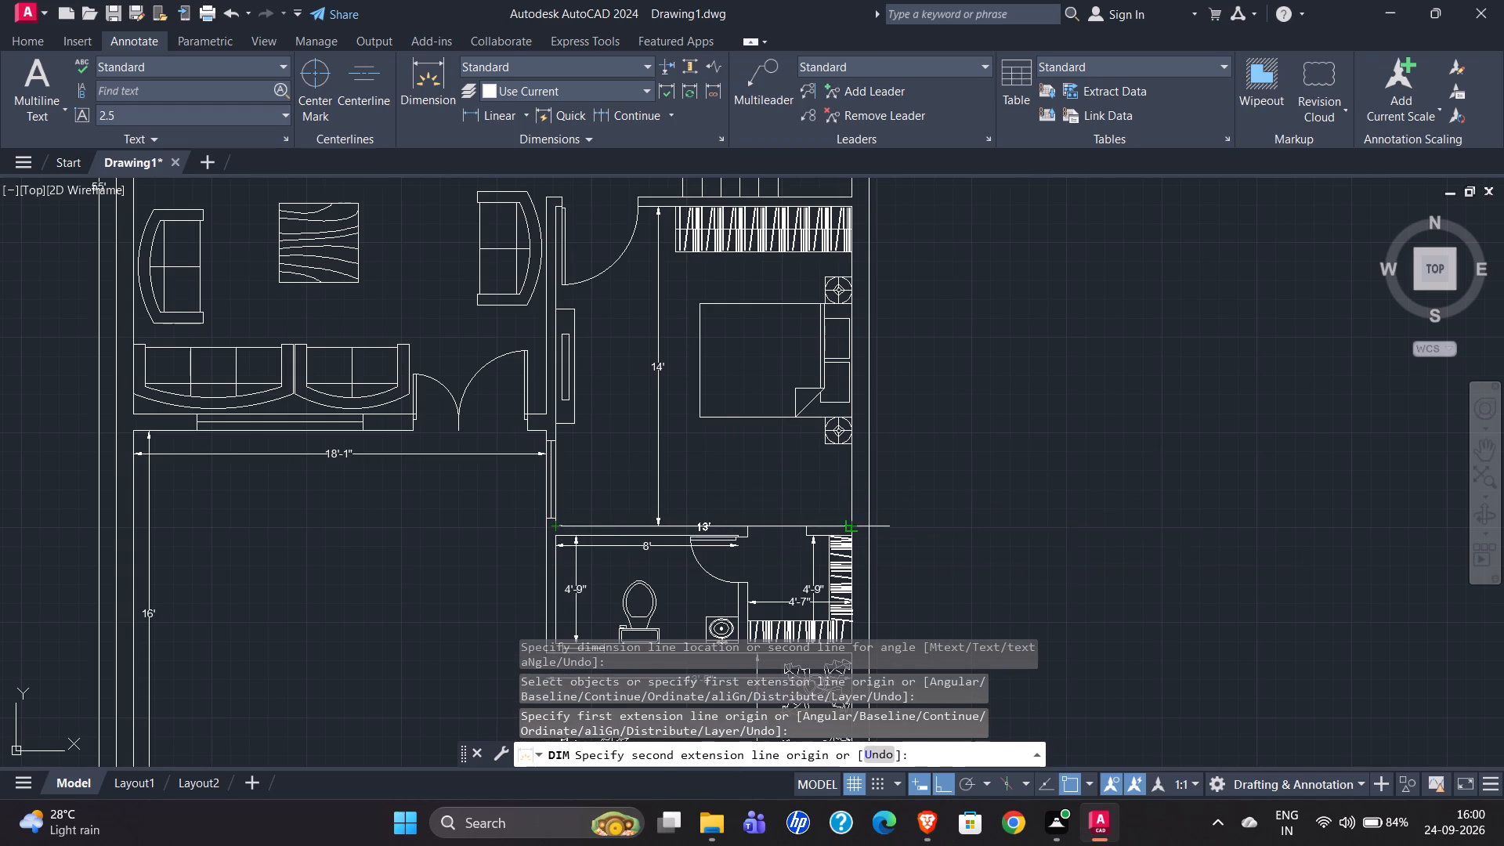
{"action": "left_click", "coordinate": [697, 503]}
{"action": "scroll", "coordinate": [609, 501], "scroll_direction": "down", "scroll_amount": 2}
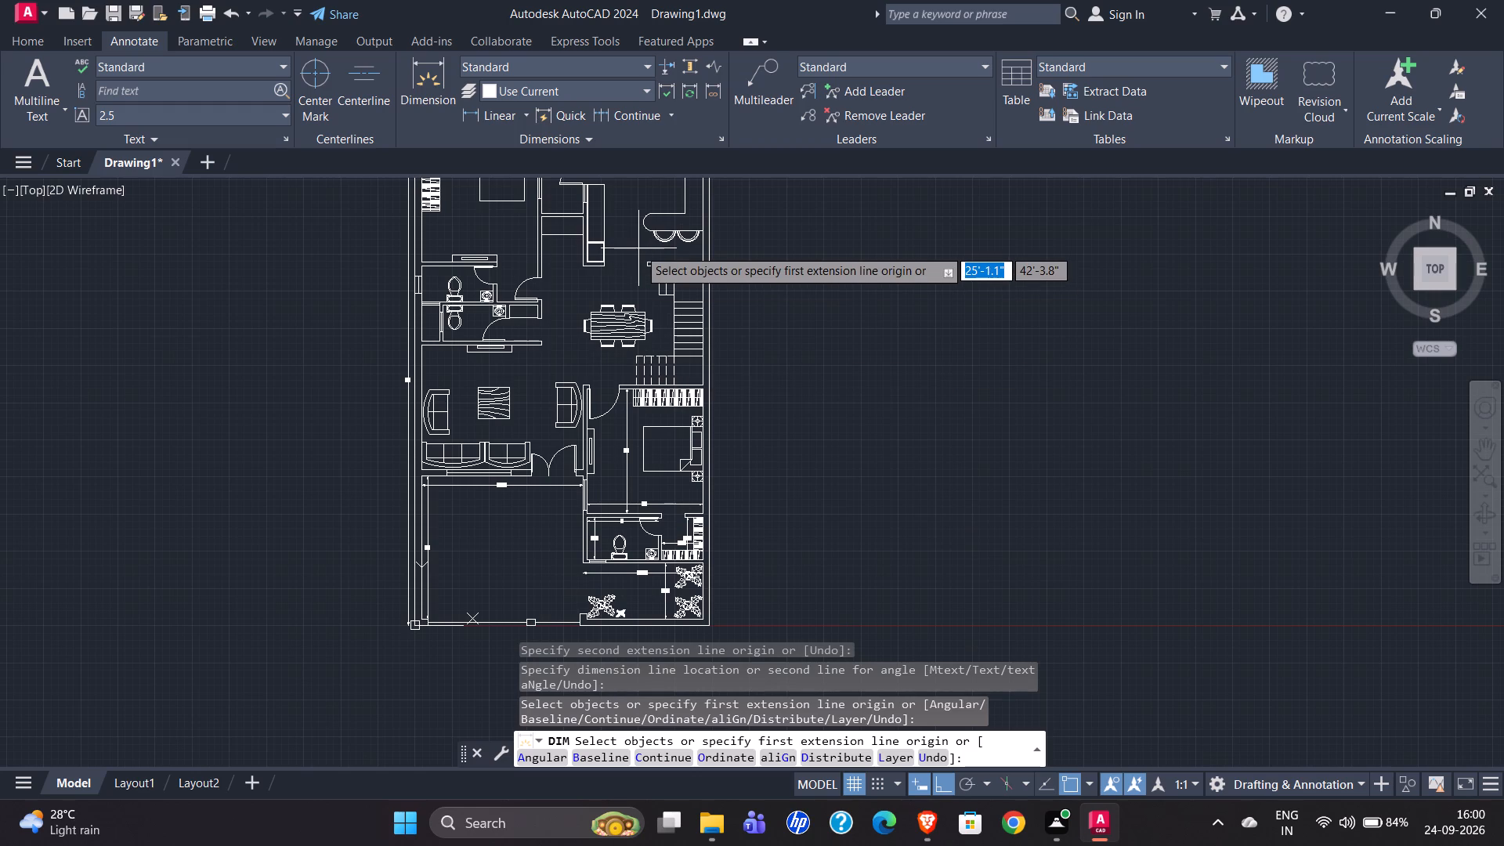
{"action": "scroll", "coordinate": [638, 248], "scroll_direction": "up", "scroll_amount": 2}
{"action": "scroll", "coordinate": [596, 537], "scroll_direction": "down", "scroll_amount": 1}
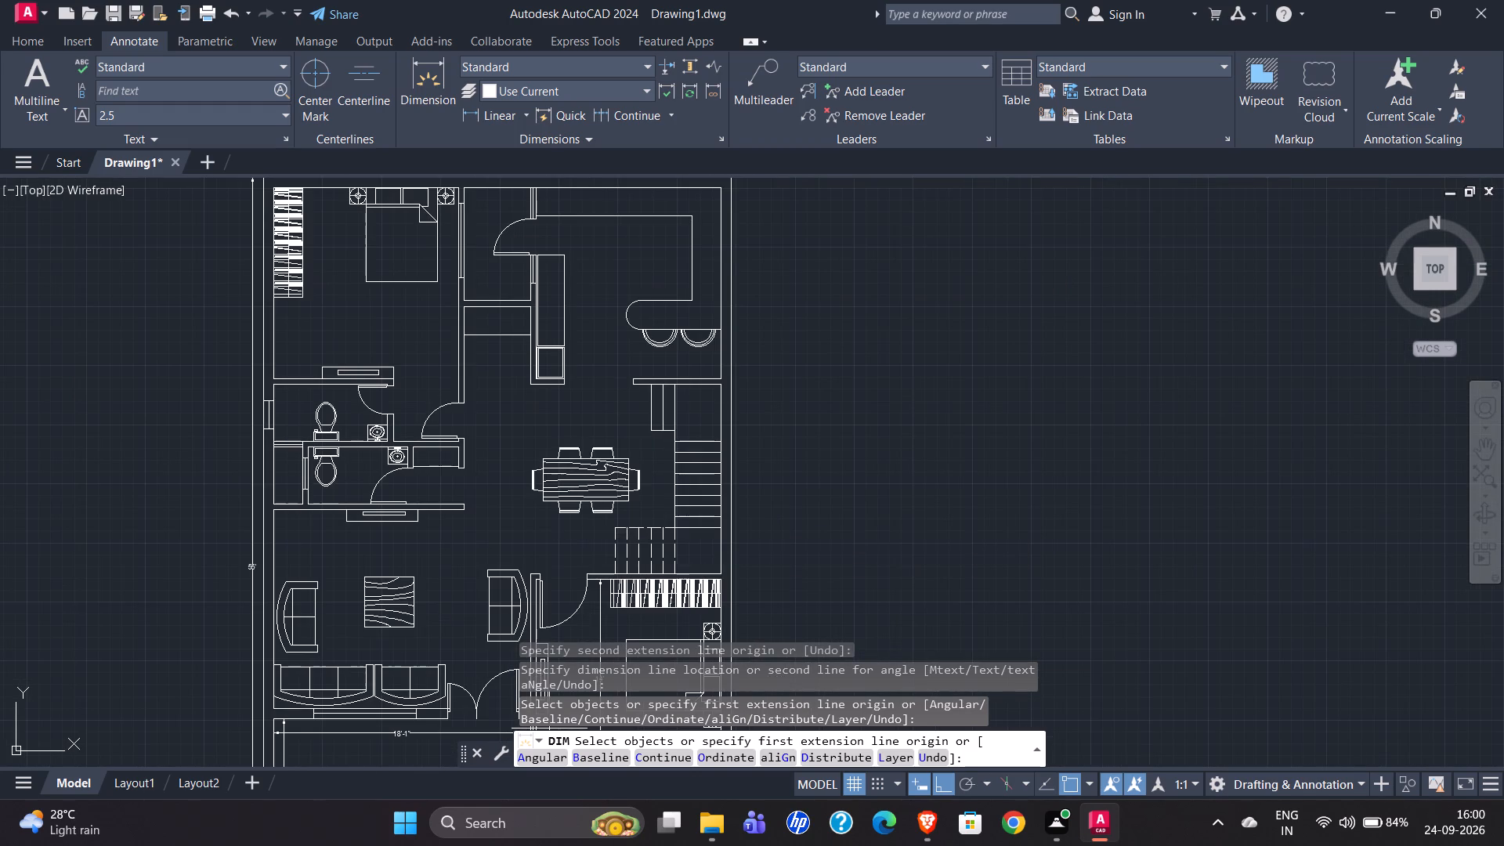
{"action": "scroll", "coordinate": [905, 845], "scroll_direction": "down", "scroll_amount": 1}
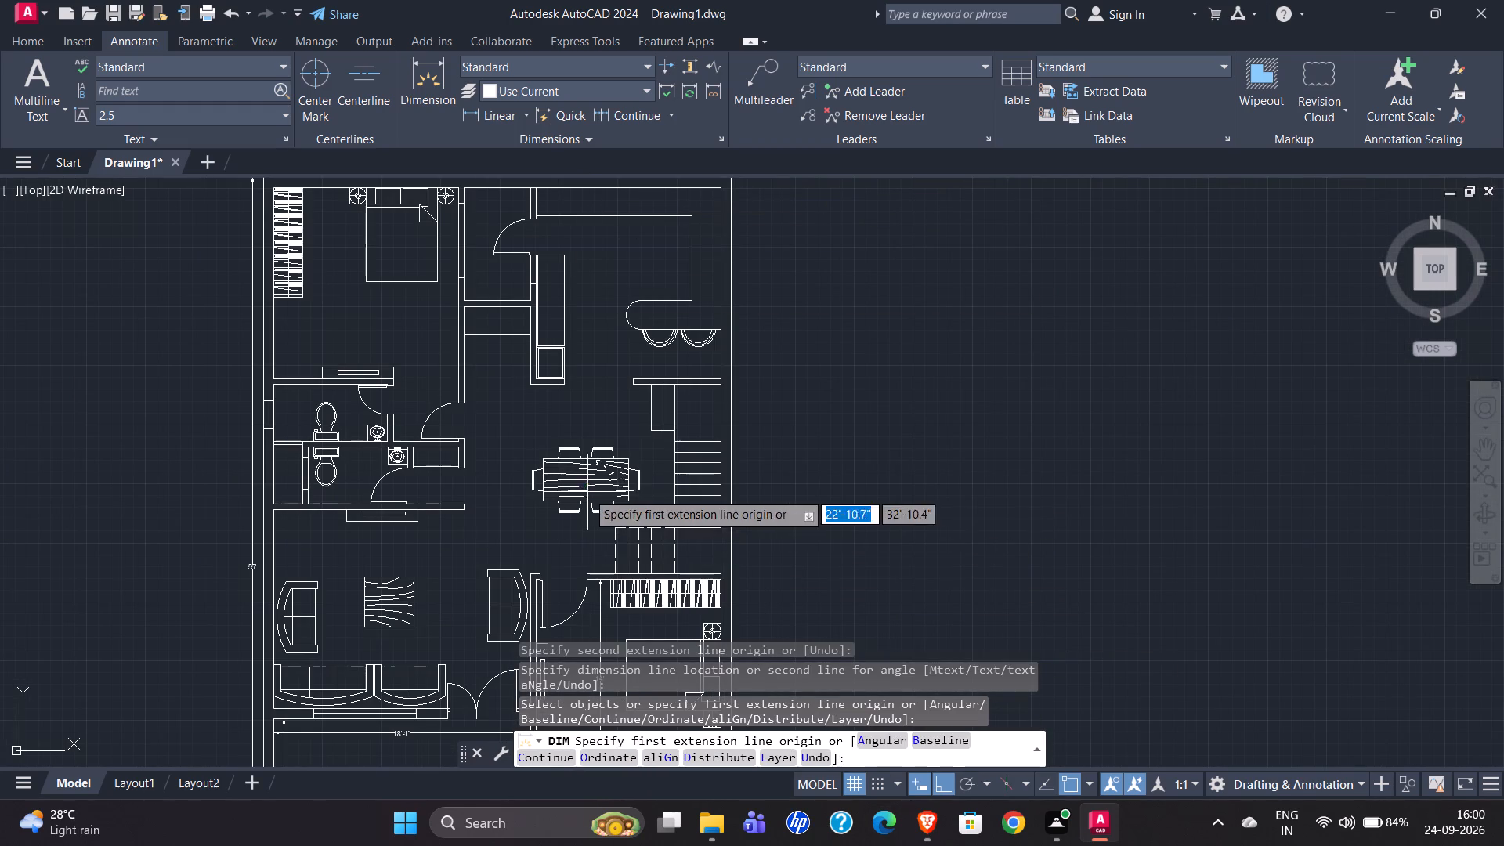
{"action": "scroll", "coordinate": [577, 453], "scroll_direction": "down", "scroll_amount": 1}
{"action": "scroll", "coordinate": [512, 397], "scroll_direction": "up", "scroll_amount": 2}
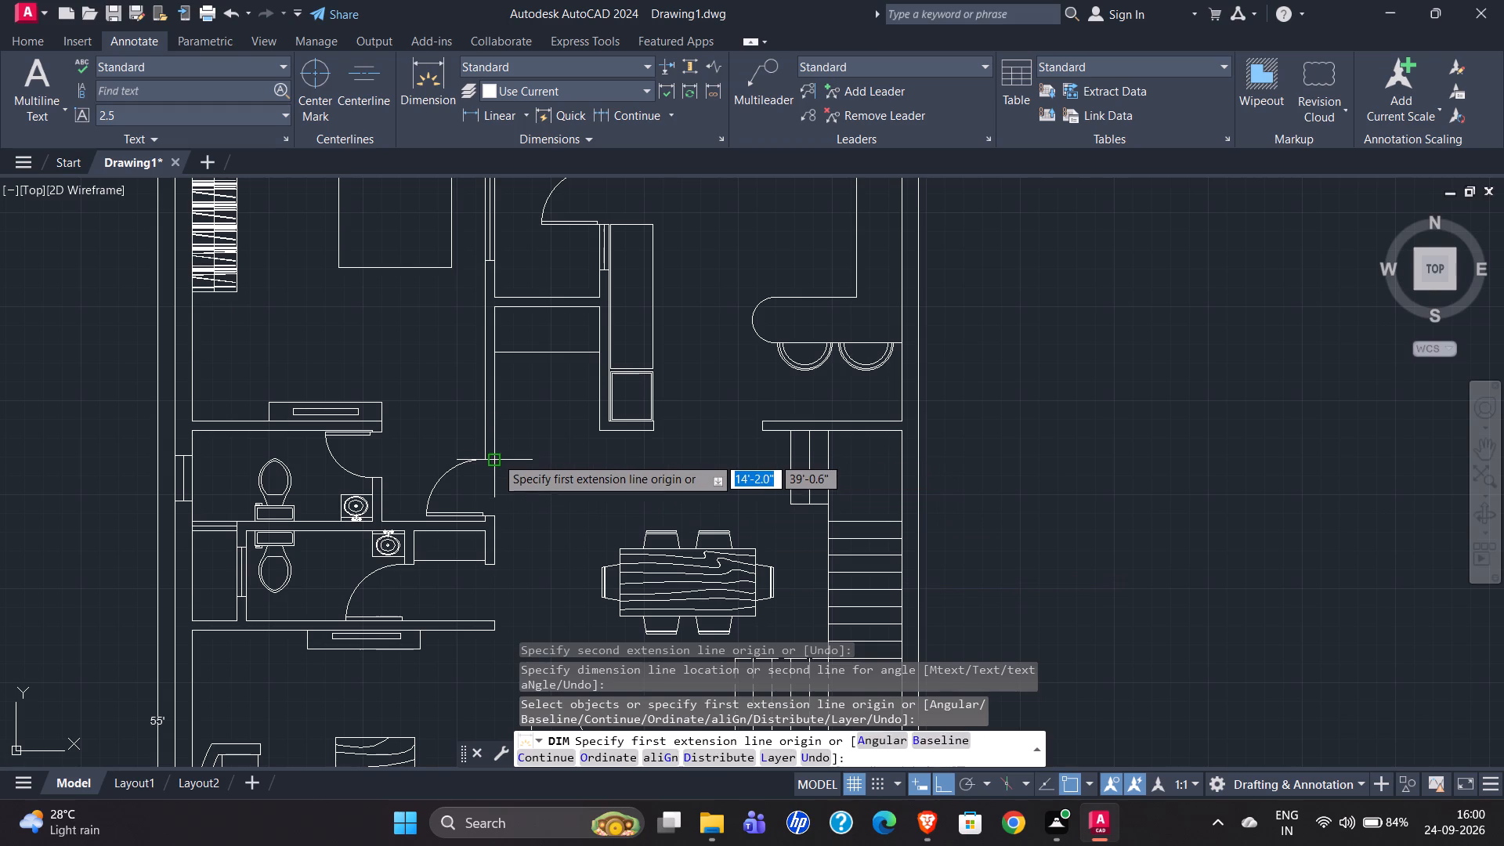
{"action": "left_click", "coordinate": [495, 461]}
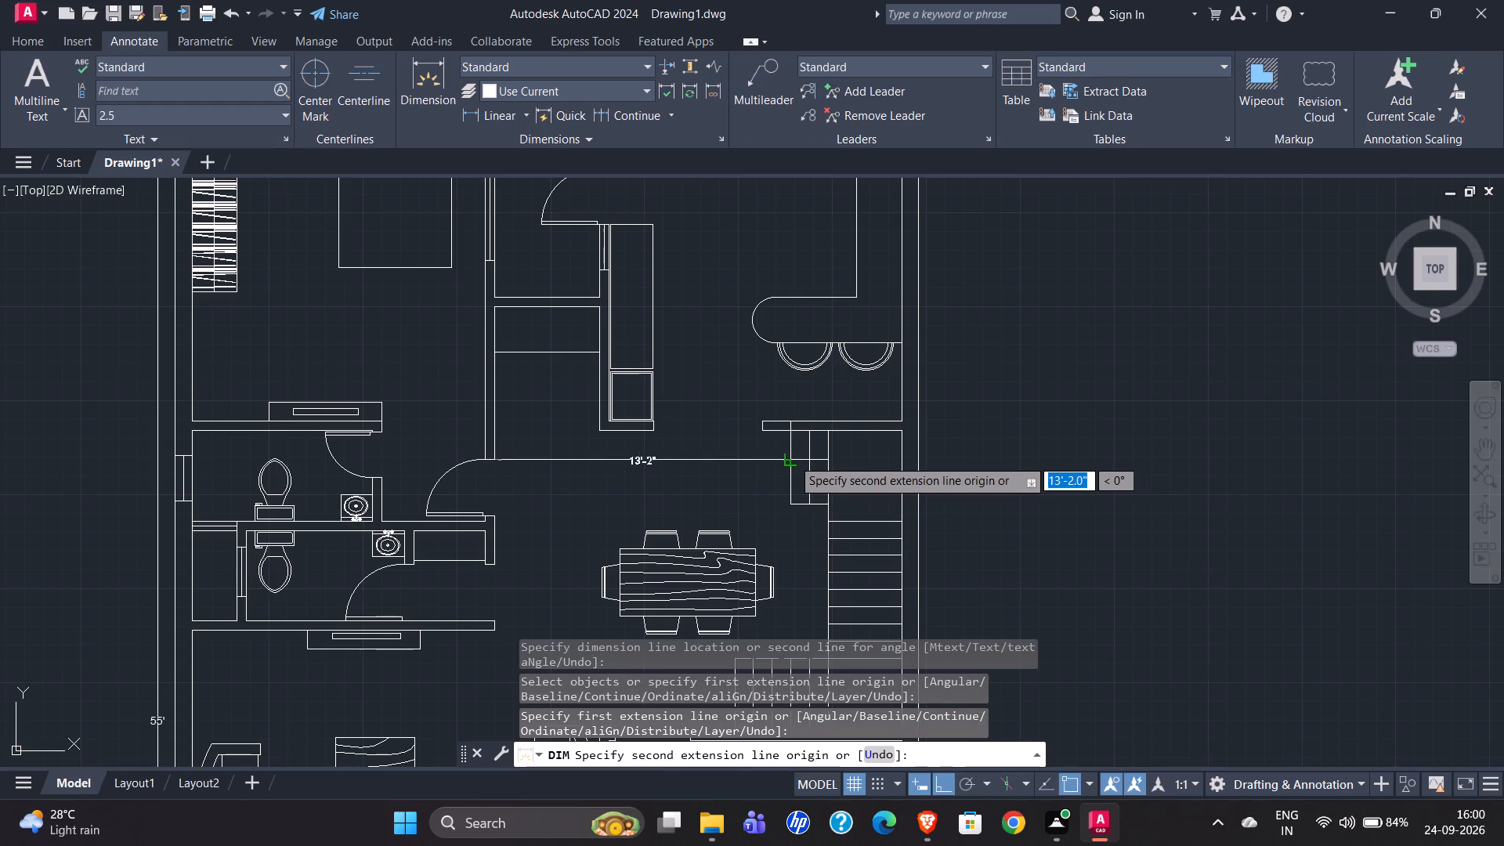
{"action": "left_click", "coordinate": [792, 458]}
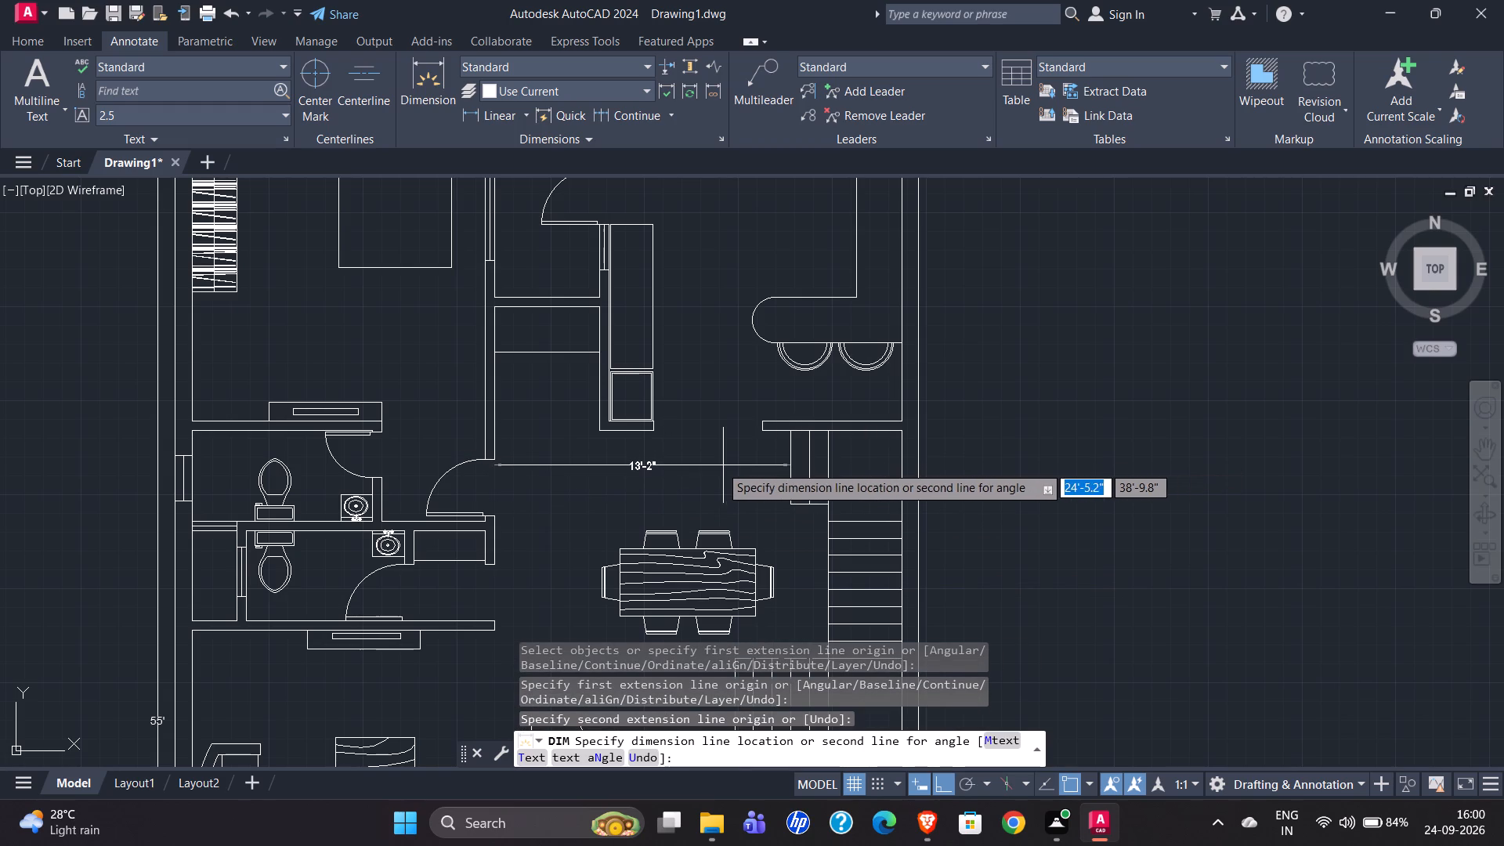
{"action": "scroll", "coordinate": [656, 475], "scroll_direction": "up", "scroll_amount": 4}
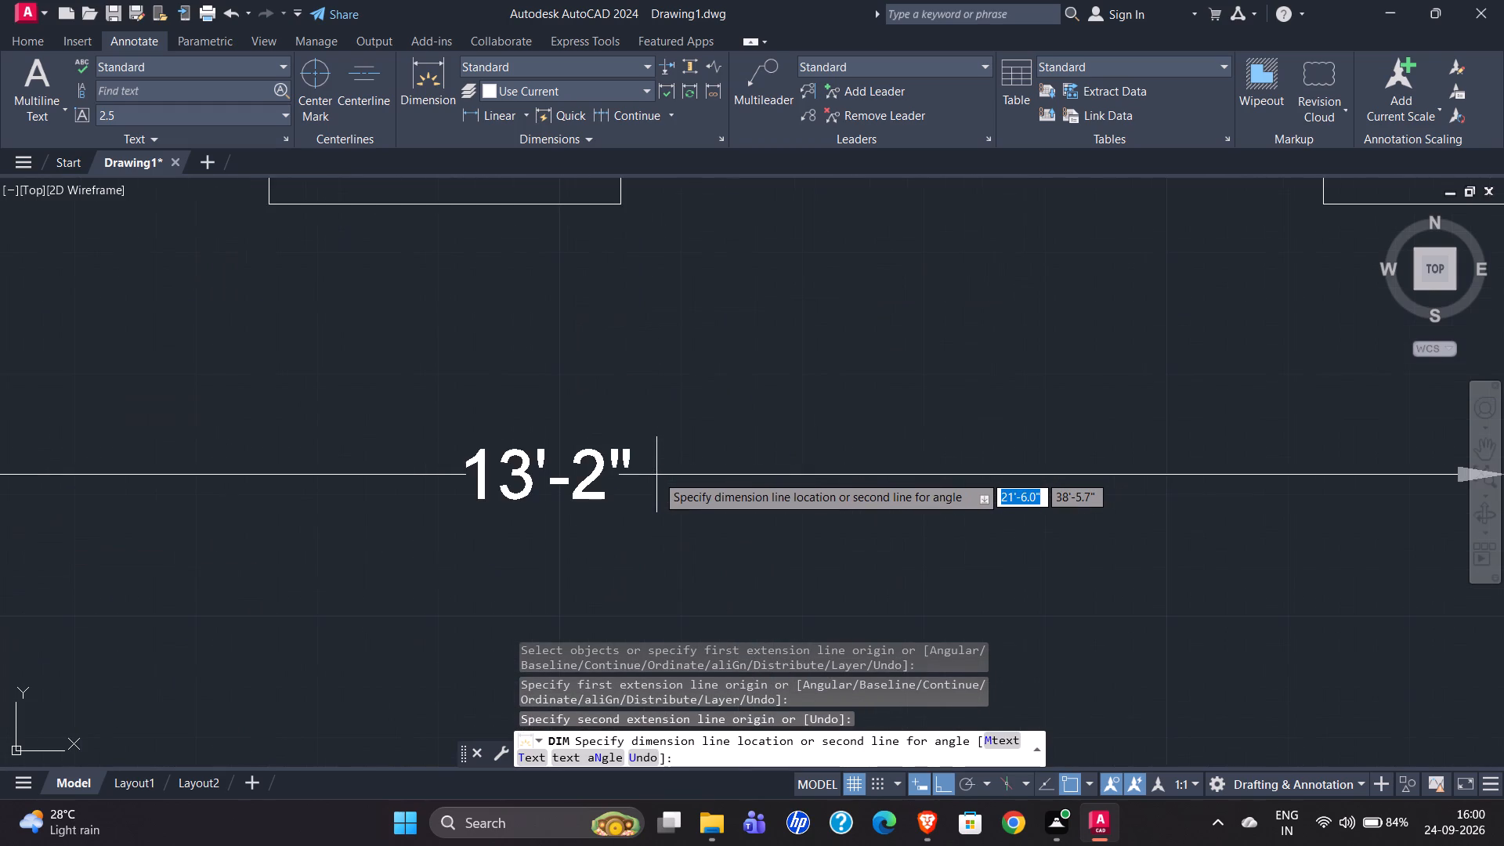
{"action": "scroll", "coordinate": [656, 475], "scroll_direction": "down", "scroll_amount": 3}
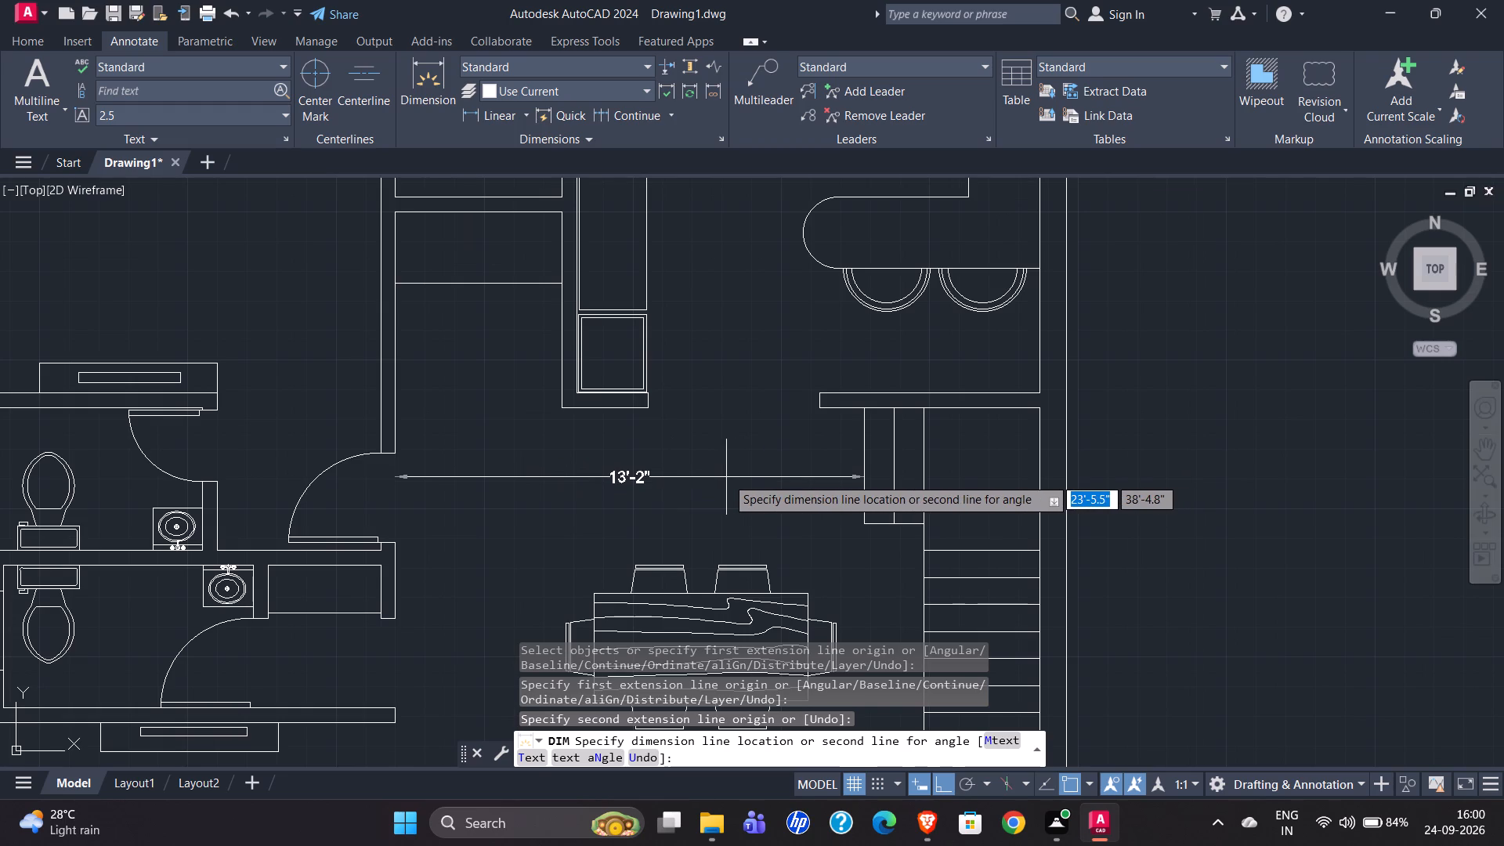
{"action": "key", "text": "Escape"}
Dimension the dining area's width from the rear bedroom wall's end corner to the staircase's inner edge, placing it just above the dining table.
{"action": "left_click", "coordinate": [423, 75]}
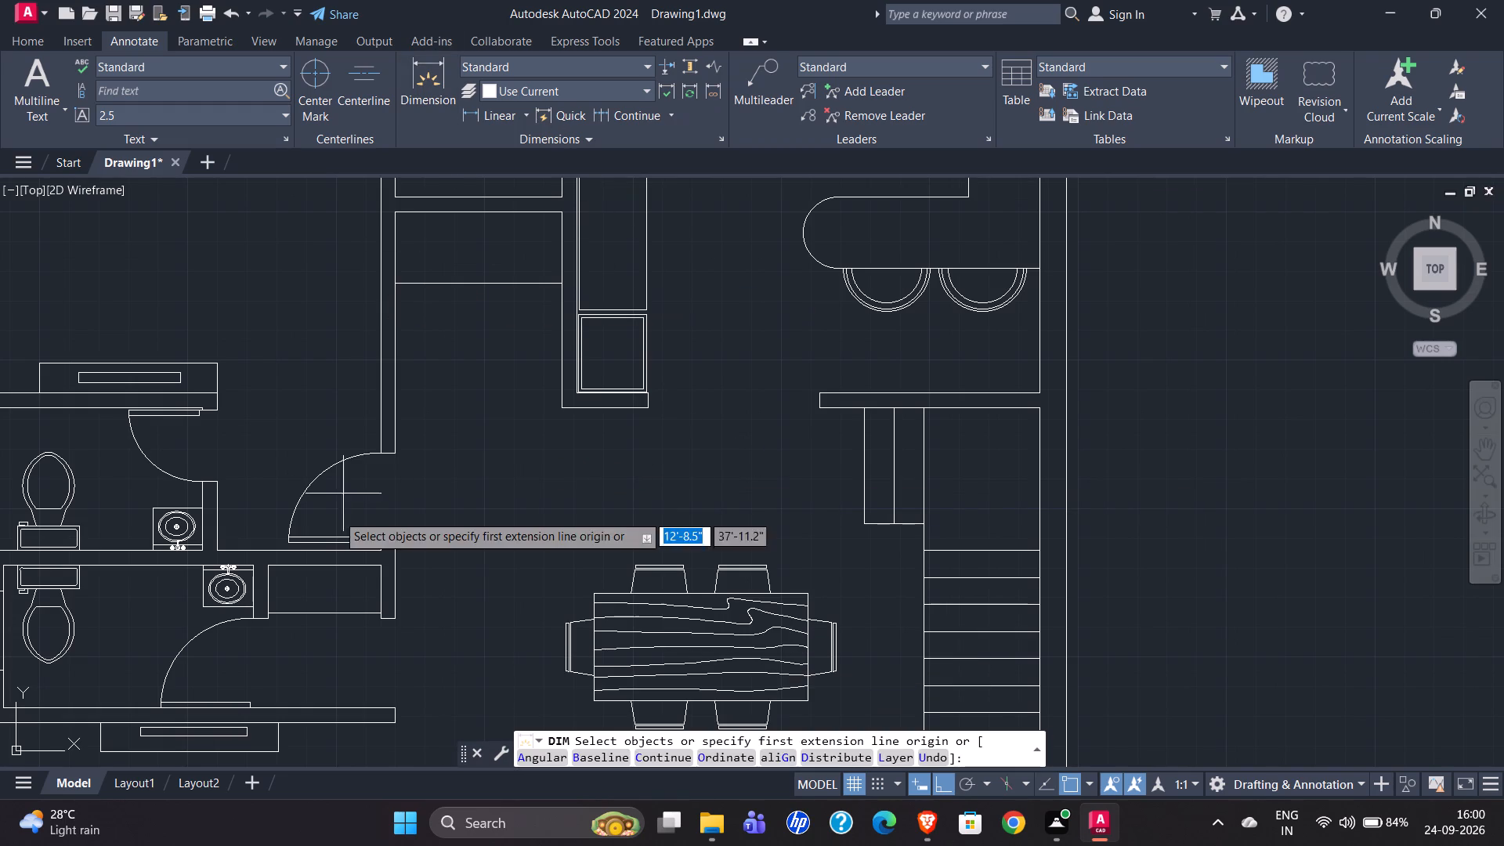
{"action": "left_click", "coordinate": [398, 453]}
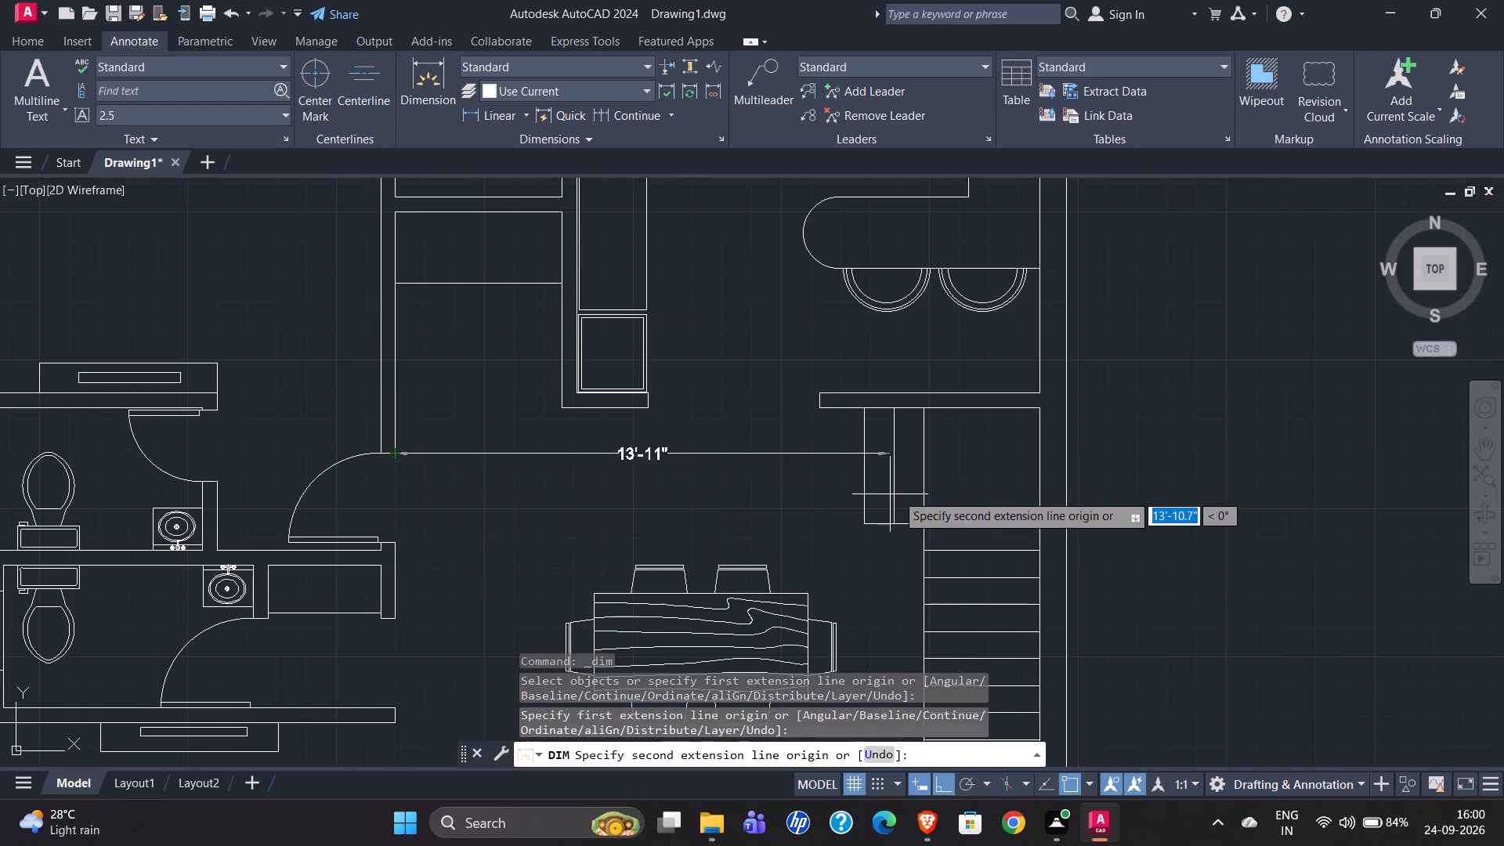
{"action": "left_click", "coordinate": [923, 450]}
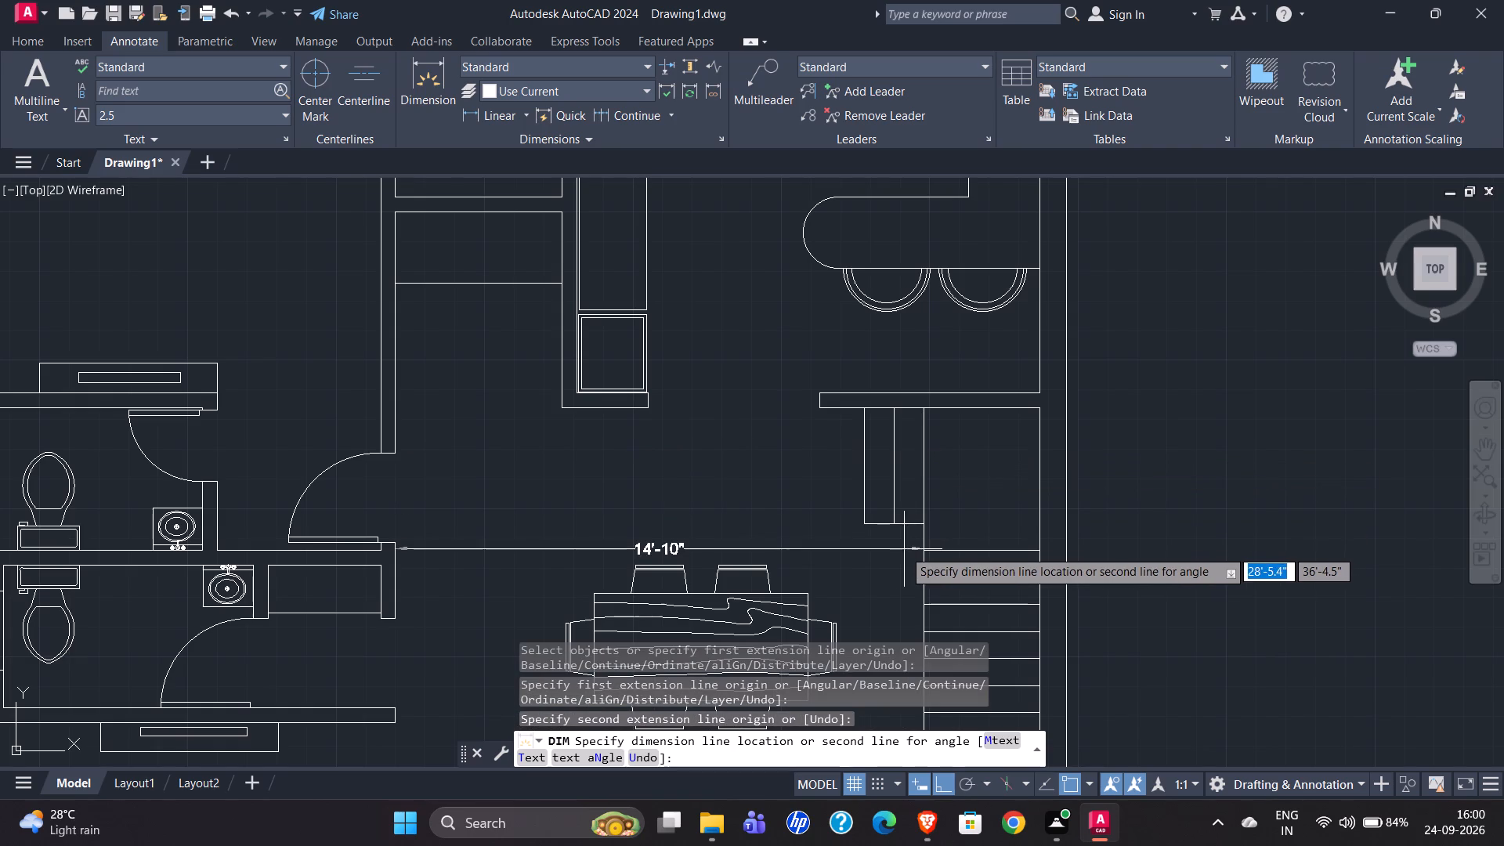
{"action": "left_click", "coordinate": [877, 549]}
{"action": "scroll", "coordinate": [654, 378], "scroll_direction": "down", "scroll_amount": 2}
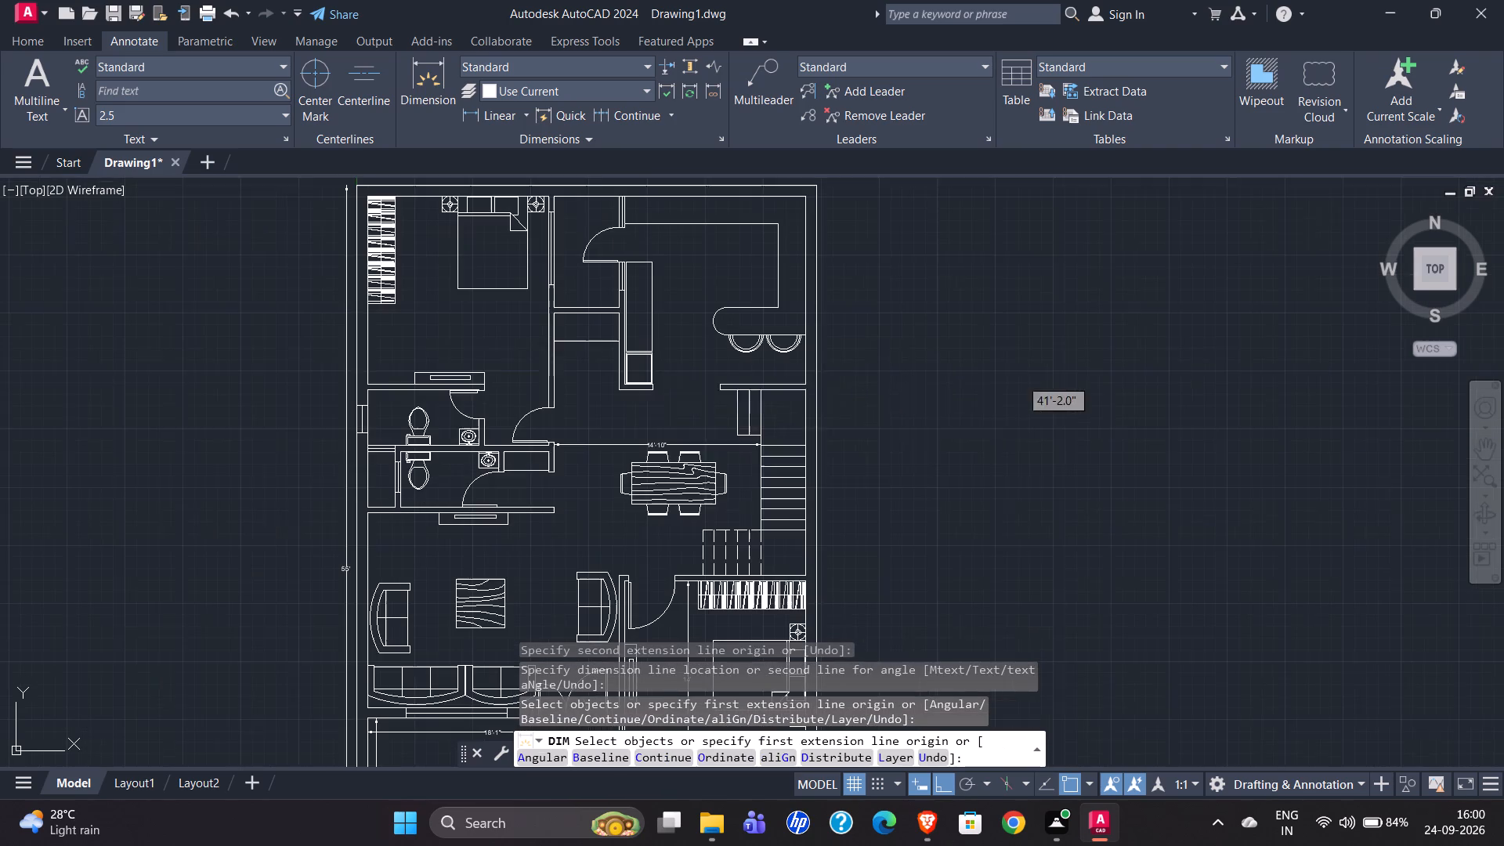
Dimension the dining area's depth from the stair-side wall's lower face to the front bedroom wall, placing it between the toilets and dining table.
{"action": "scroll", "coordinate": [696, 462], "scroll_direction": "up", "scroll_amount": 2}
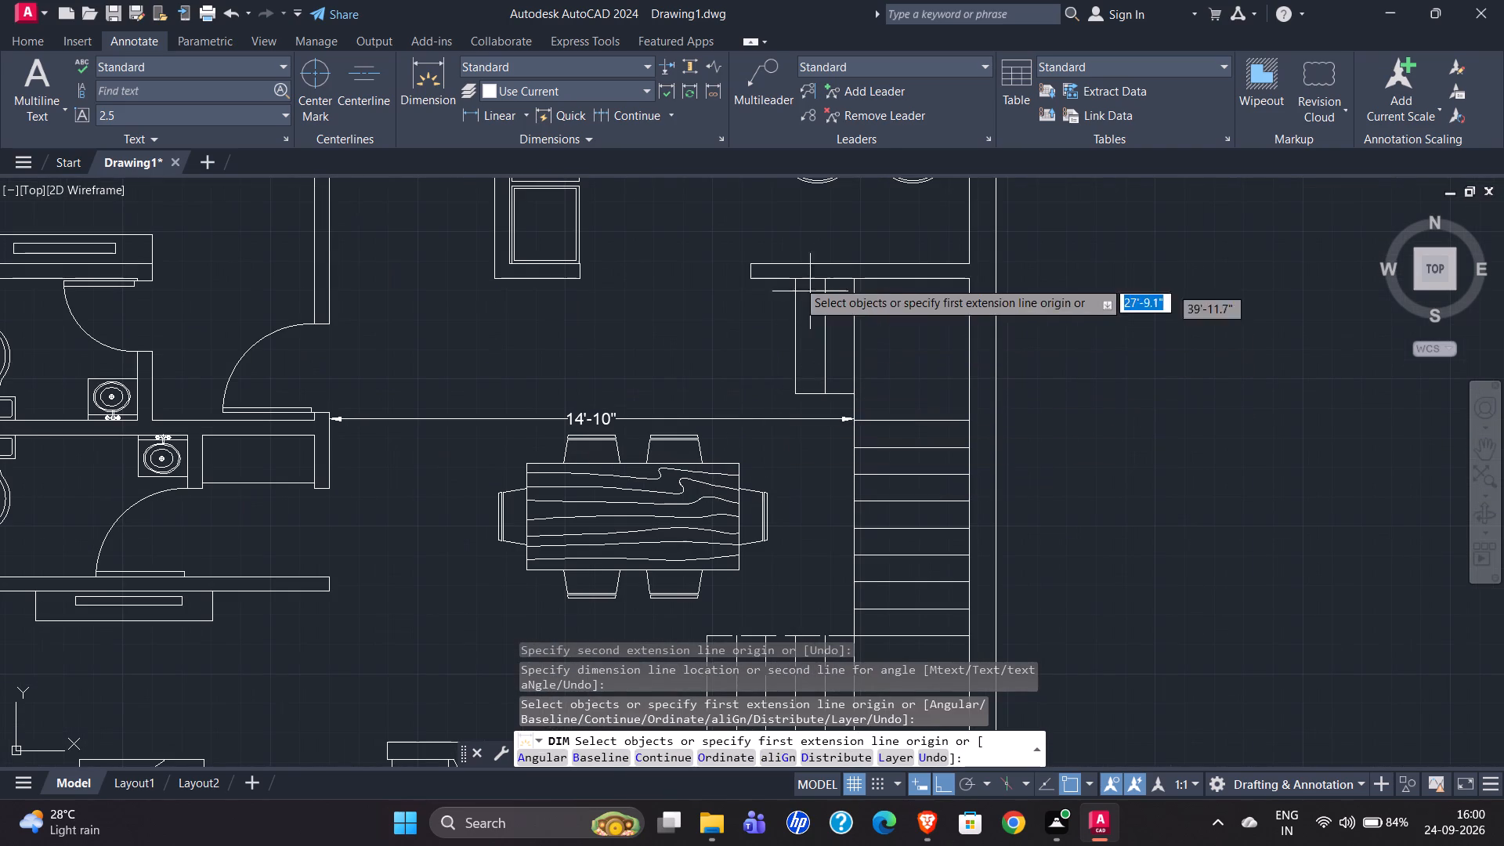
{"action": "scroll", "coordinate": [783, 272], "scroll_direction": "down", "scroll_amount": 1}
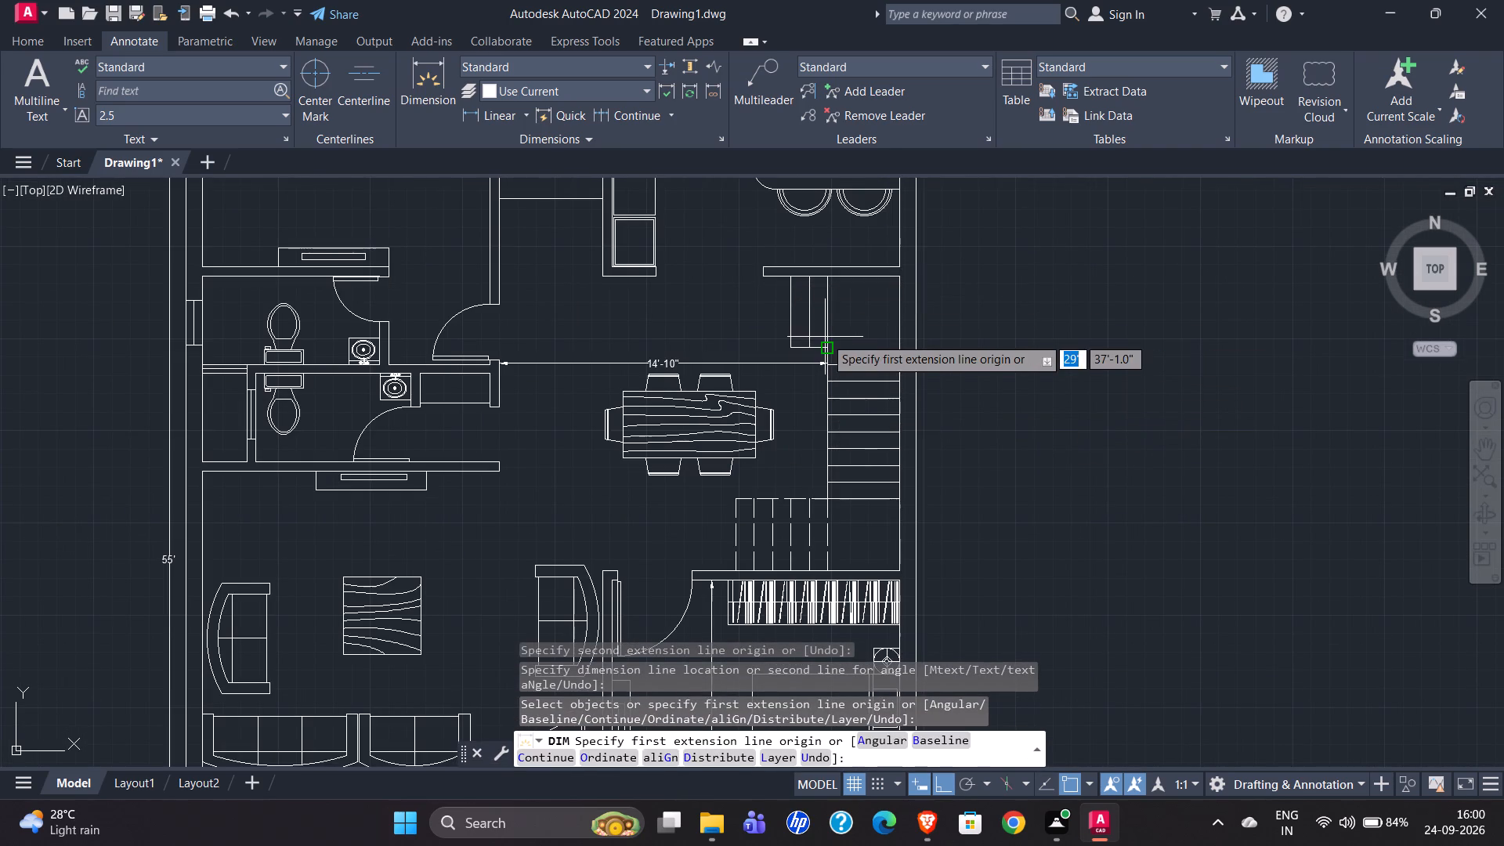
{"action": "left_click", "coordinate": [763, 279]}
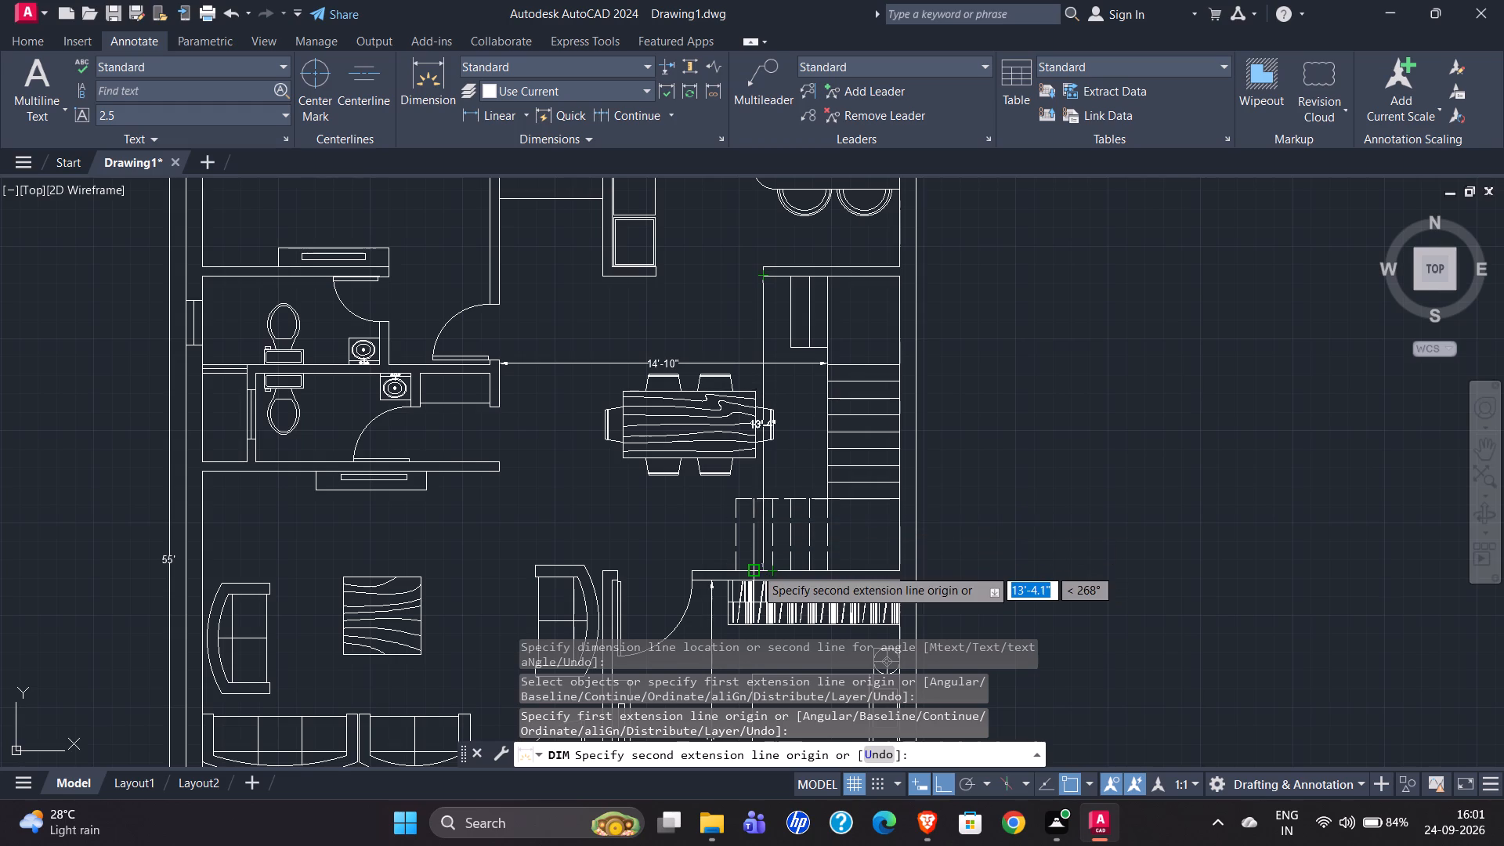
{"action": "left_click", "coordinate": [762, 568]}
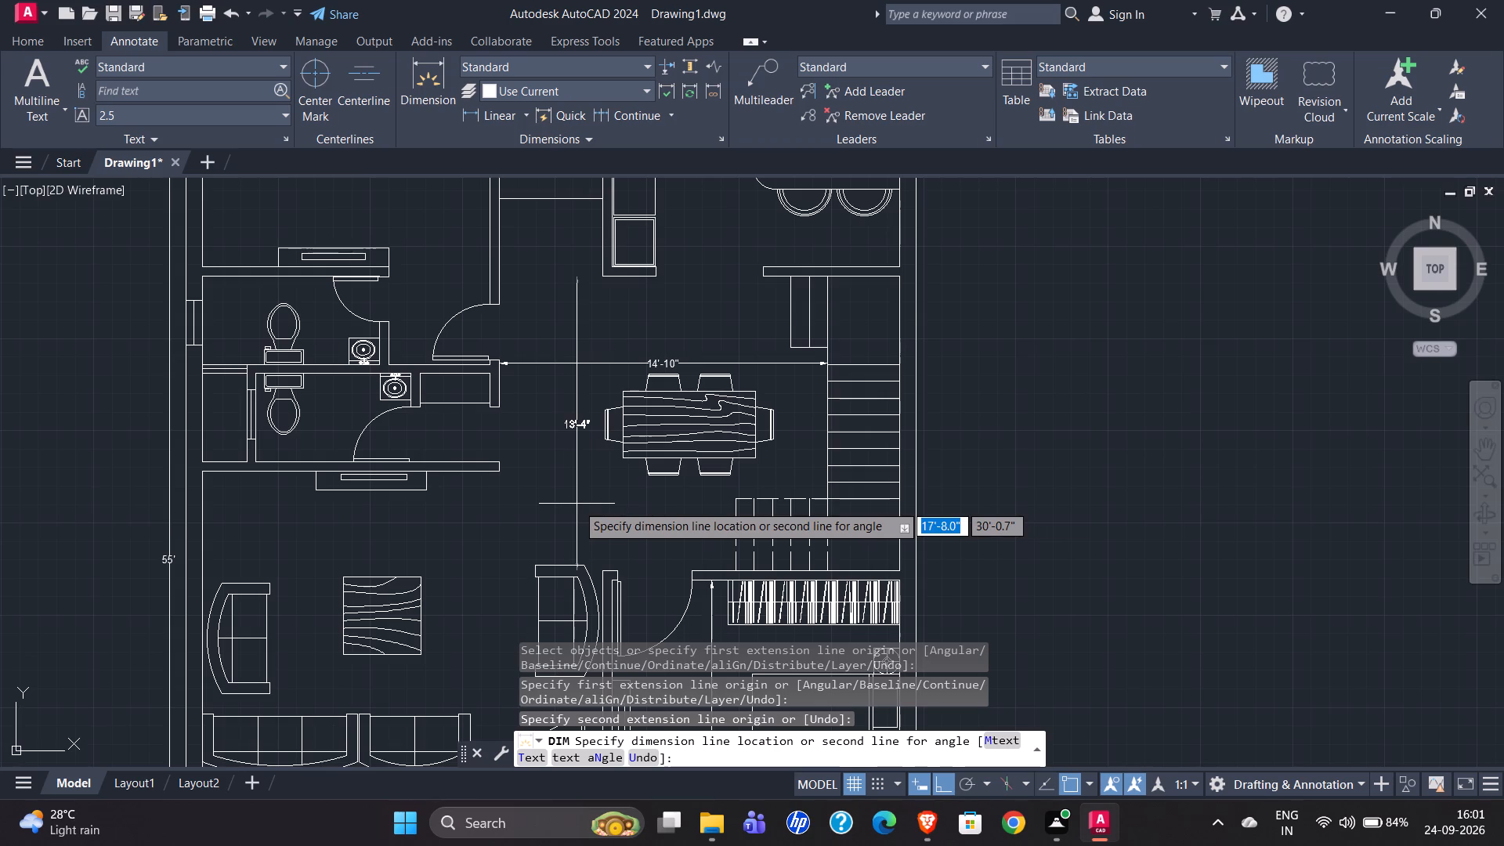
{"action": "left_click", "coordinate": [530, 498]}
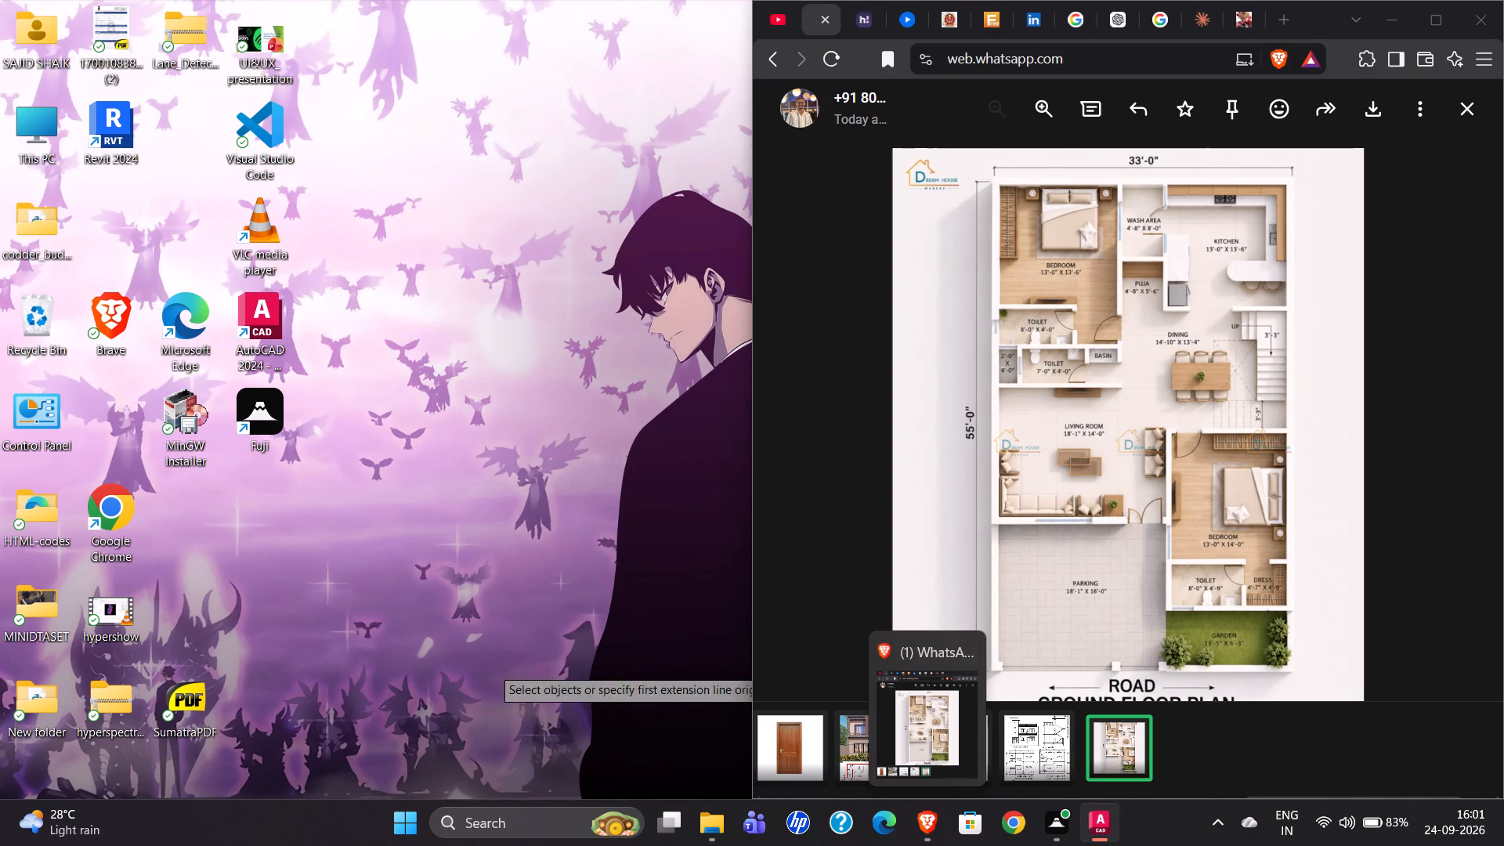
Dimension the living room's width just below the TV unit and its depth between the centre table and the dining-side sofa.
{"action": "scroll", "coordinate": [562, 437], "scroll_direction": "down", "scroll_amount": 1}
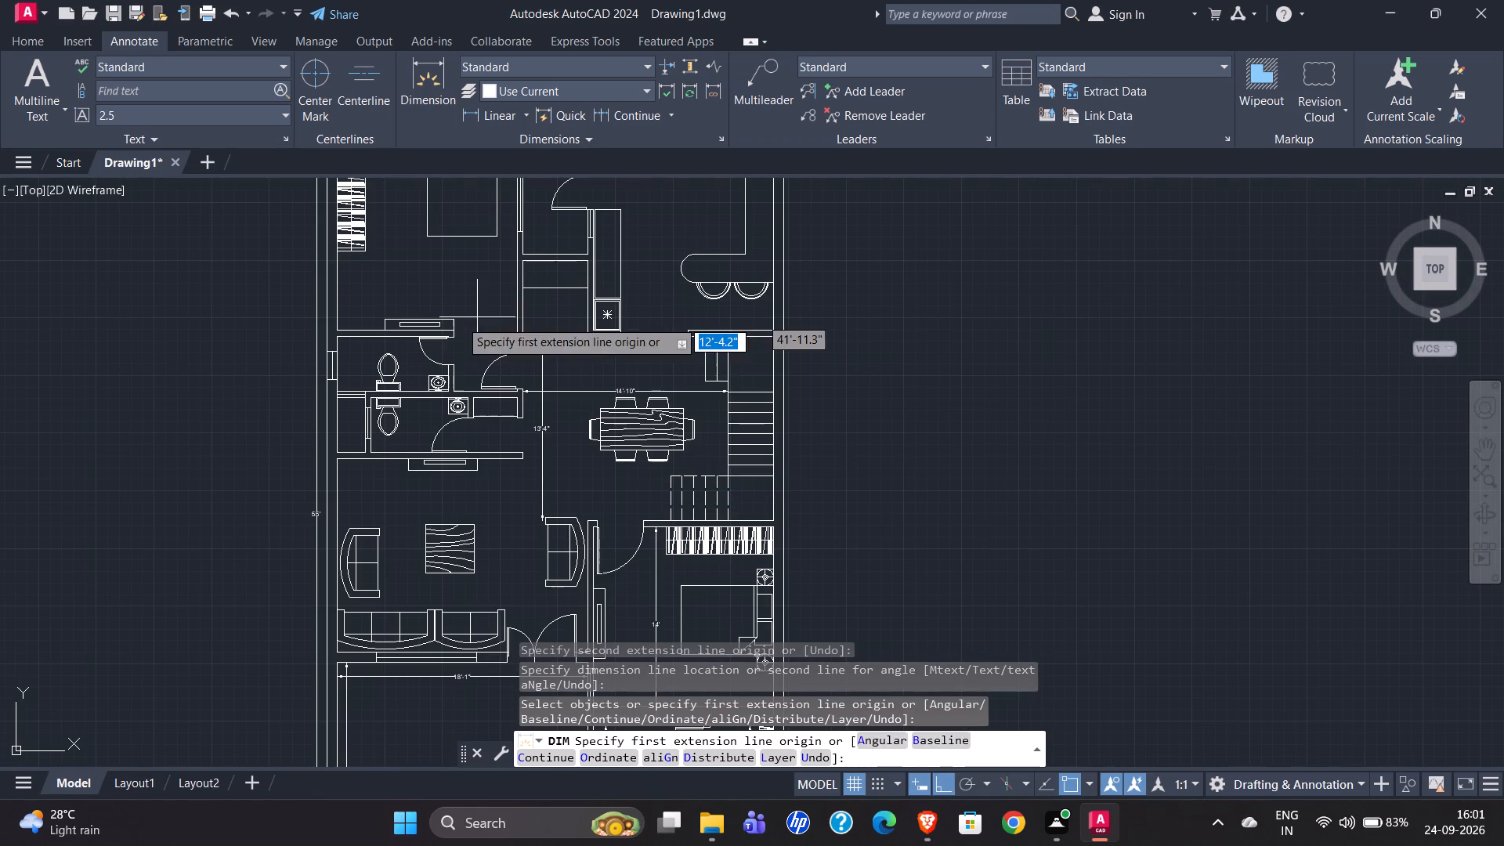
{"action": "scroll", "coordinate": [466, 619], "scroll_direction": "up", "scroll_amount": 2}
{"action": "scroll", "coordinate": [460, 559], "scroll_direction": "down", "scroll_amount": 2}
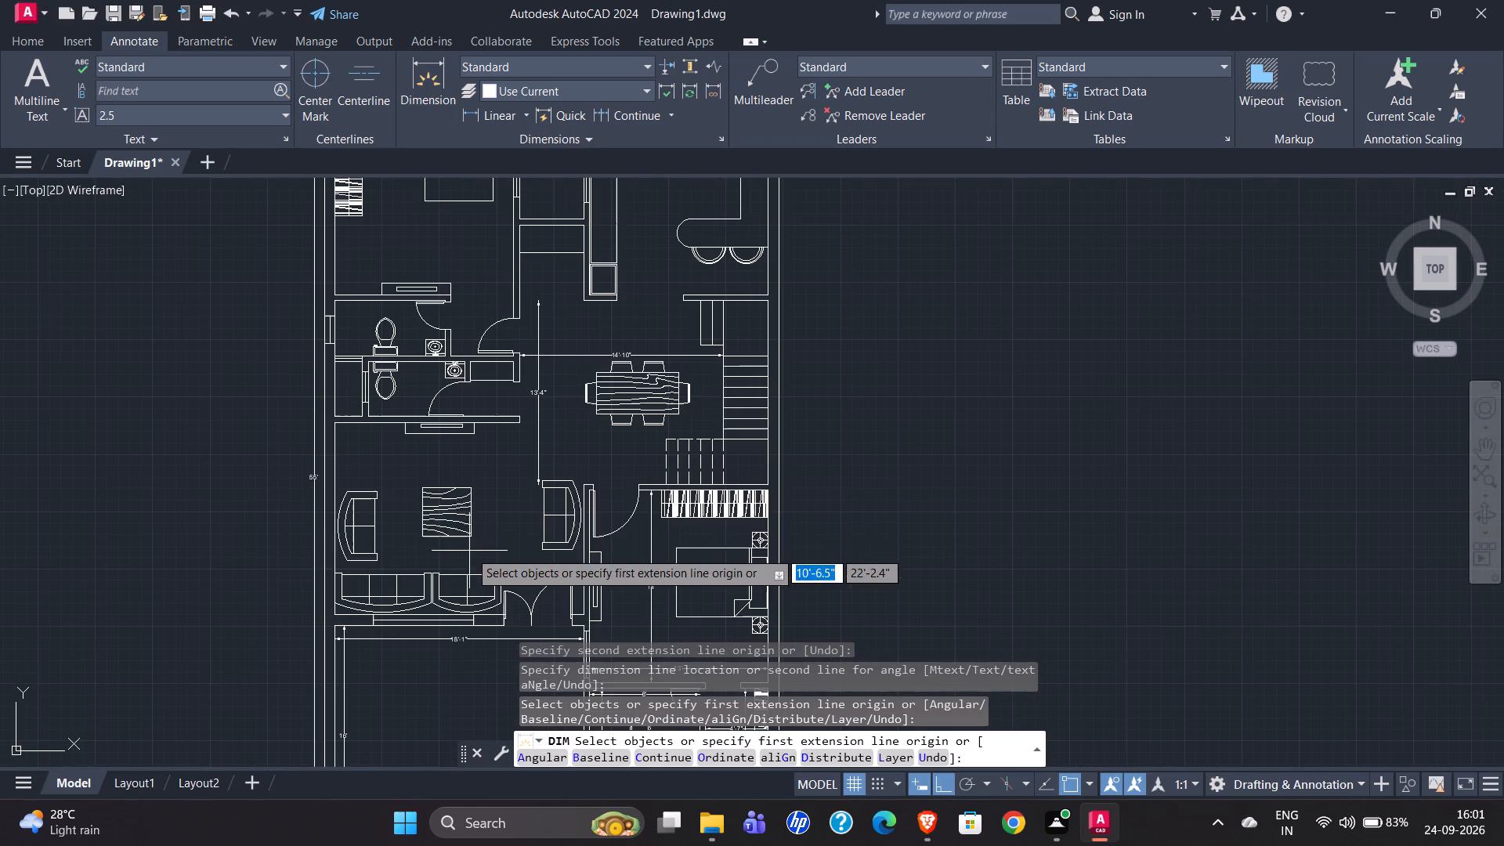
{"action": "scroll", "coordinate": [321, 550], "scroll_direction": "up", "scroll_amount": 2}
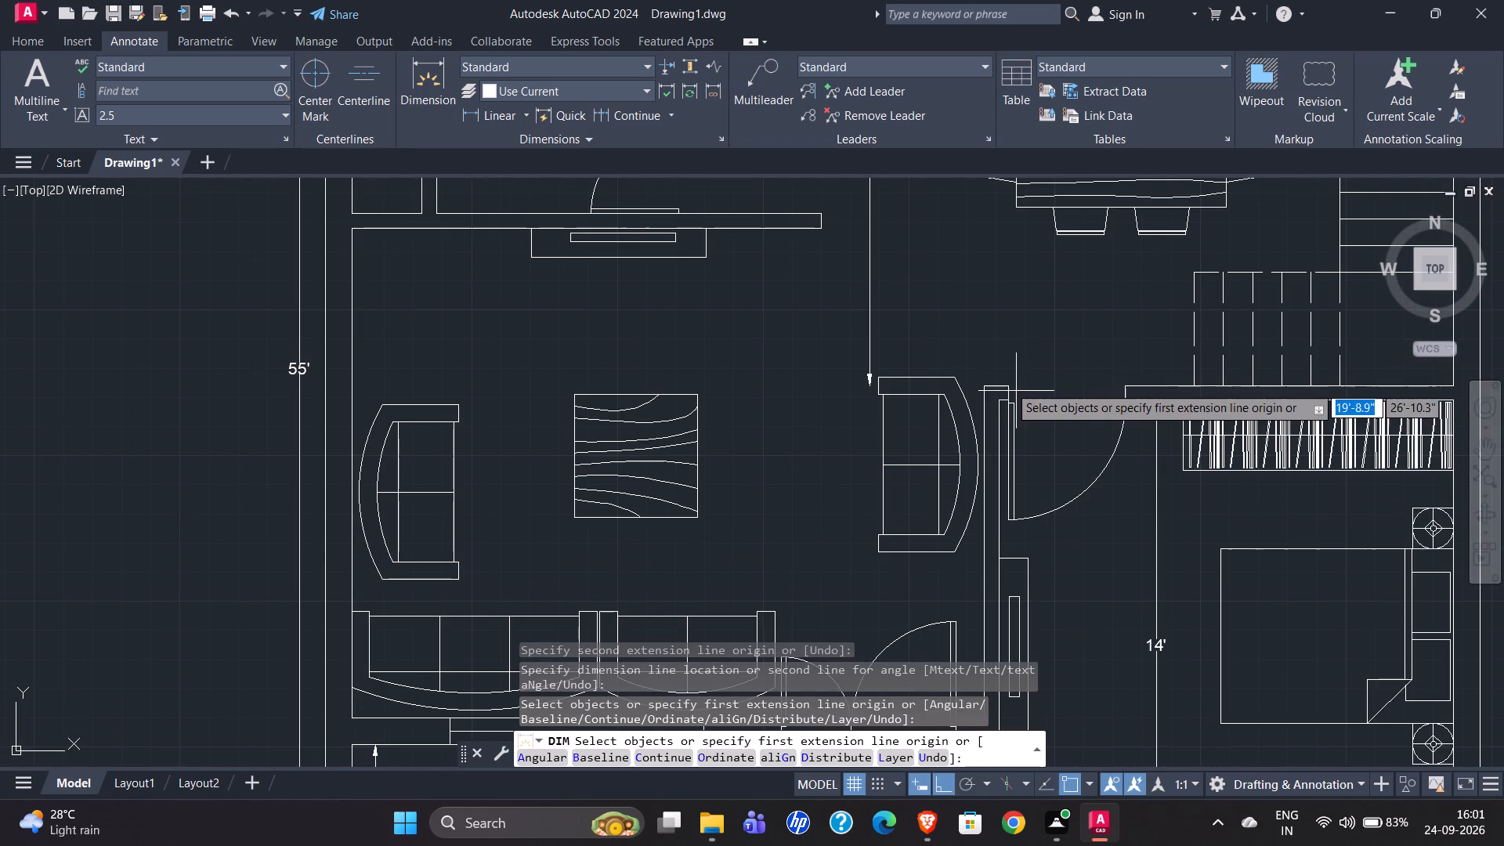
{"action": "left_click", "coordinate": [986, 388]}
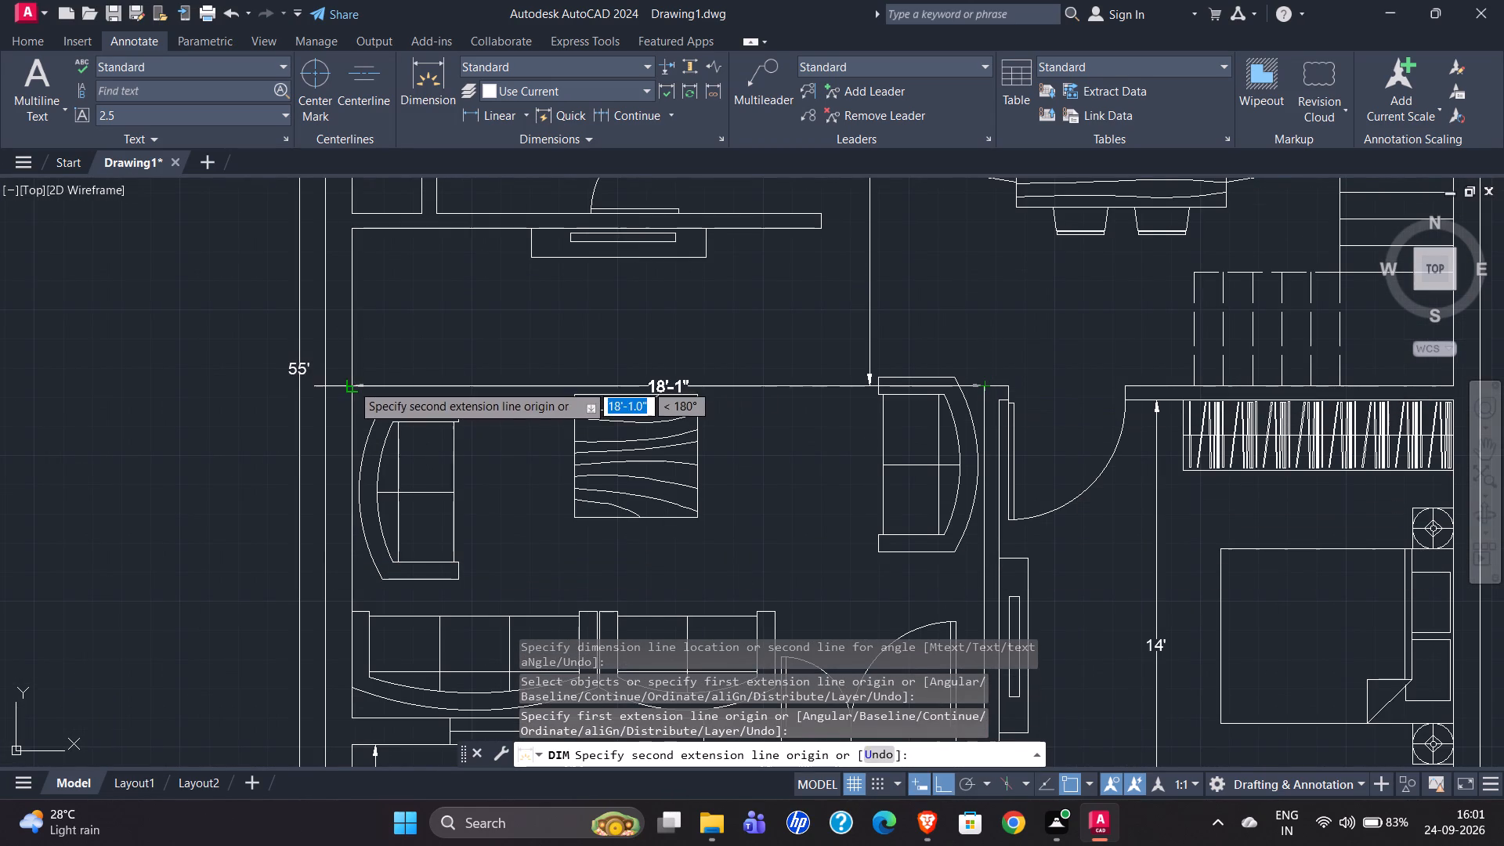
{"action": "left_click", "coordinate": [352, 384]}
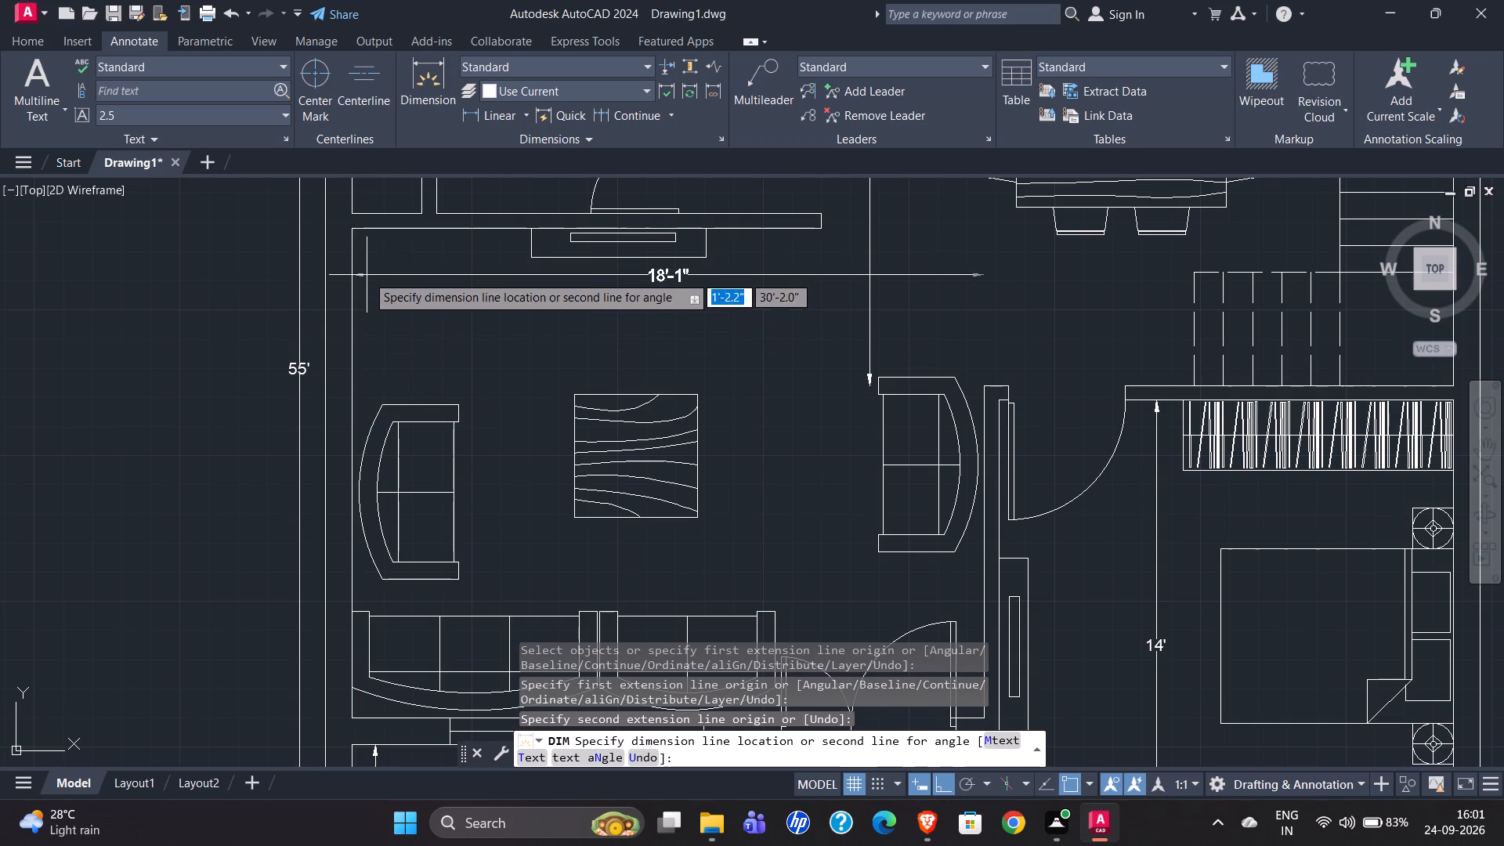
{"action": "left_click", "coordinate": [363, 302]}
{"action": "scroll", "coordinate": [610, 315], "scroll_direction": "down", "scroll_amount": 2}
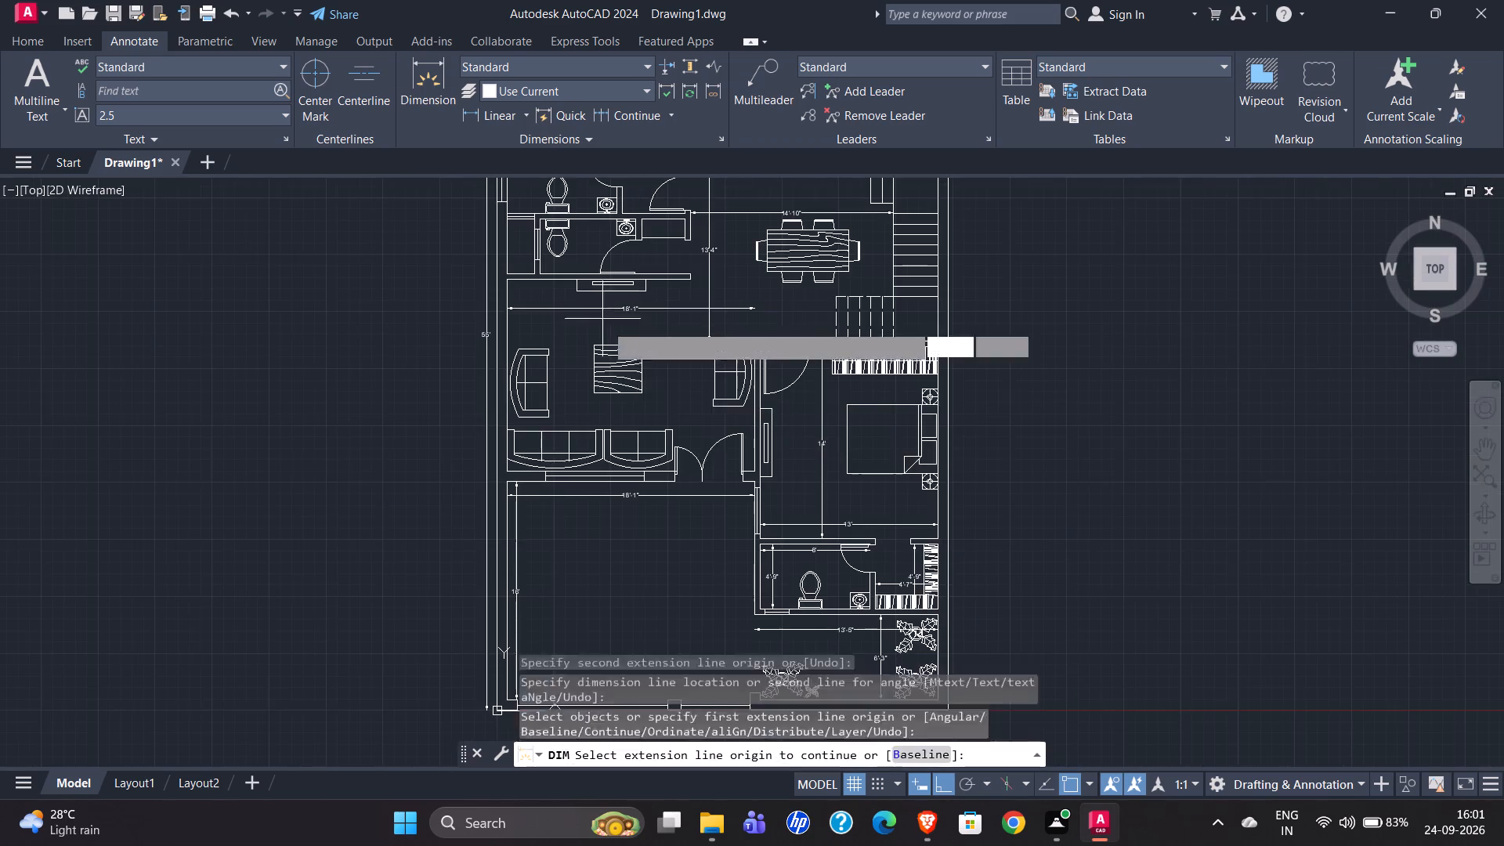
{"action": "scroll", "coordinate": [691, 424], "scroll_direction": "up", "scroll_amount": 2}
{"action": "scroll", "coordinate": [362, 376], "scroll_direction": "down", "scroll_amount": 1}
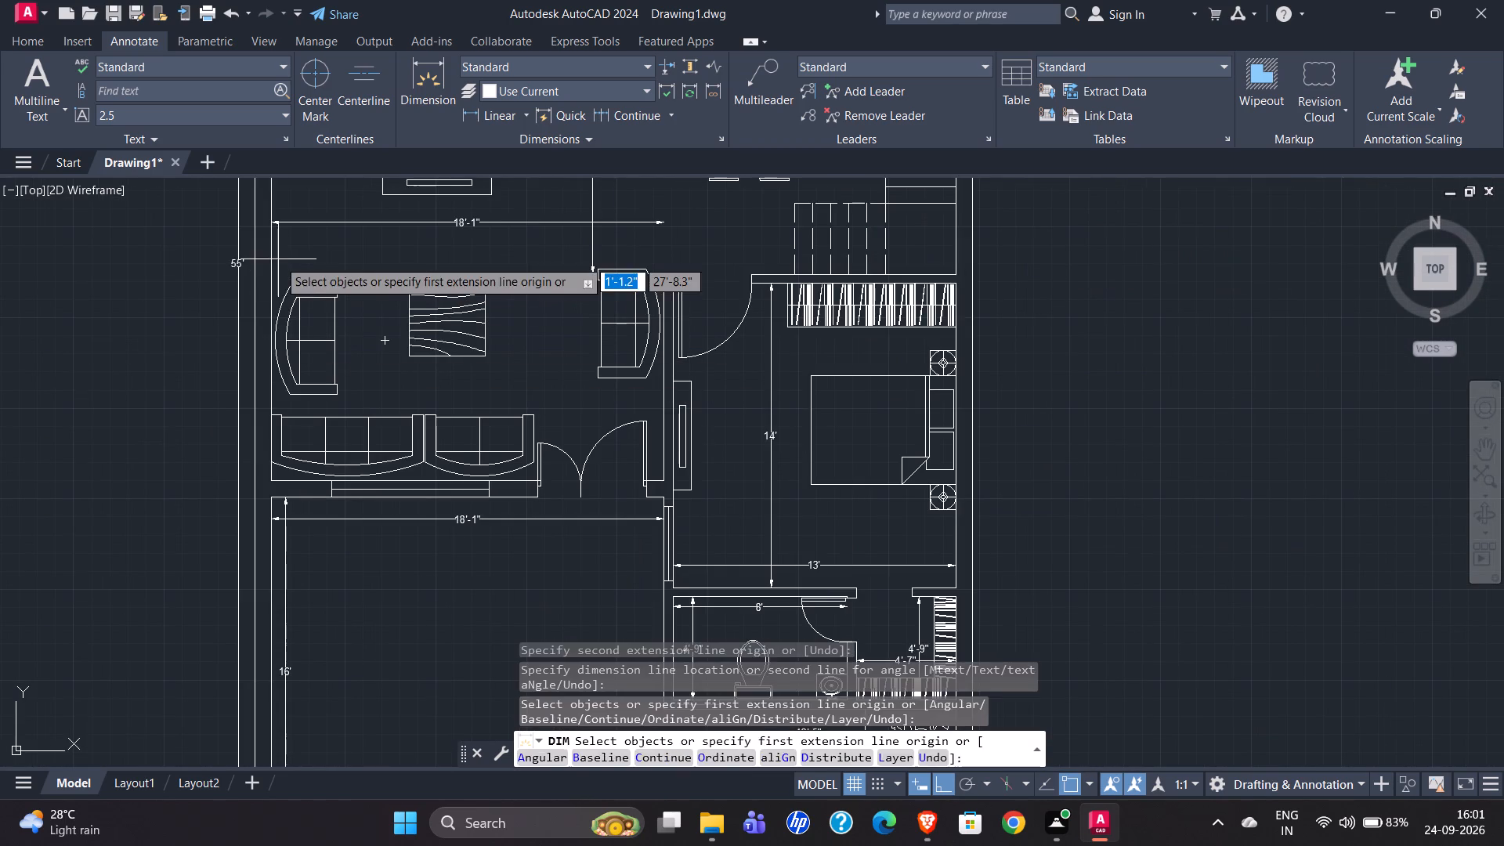
{"action": "left_click", "coordinate": [270, 258]}
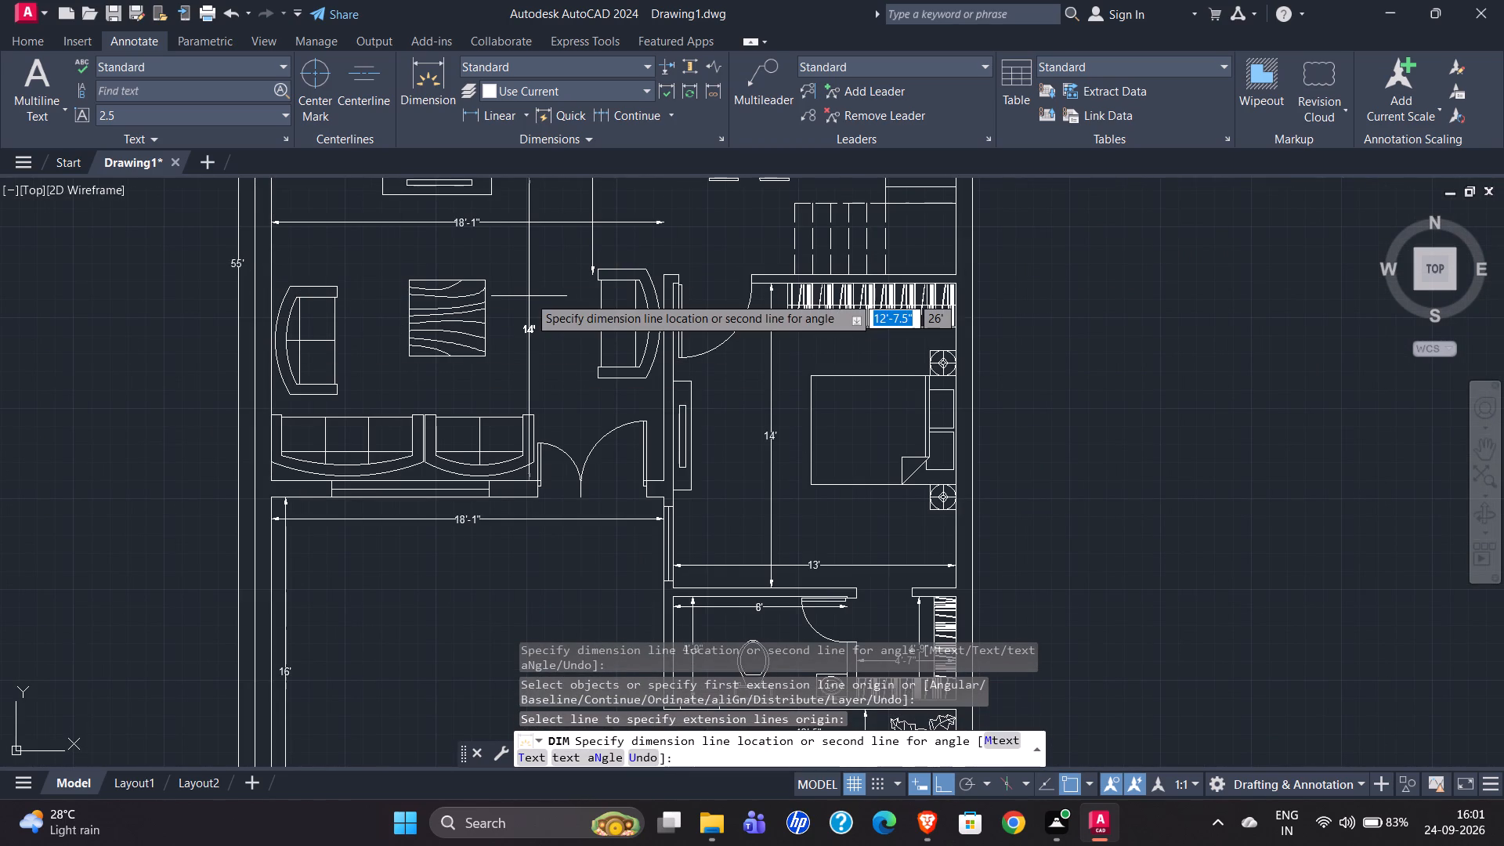
{"action": "scroll", "coordinate": [542, 297], "scroll_direction": "down", "scroll_amount": 1}
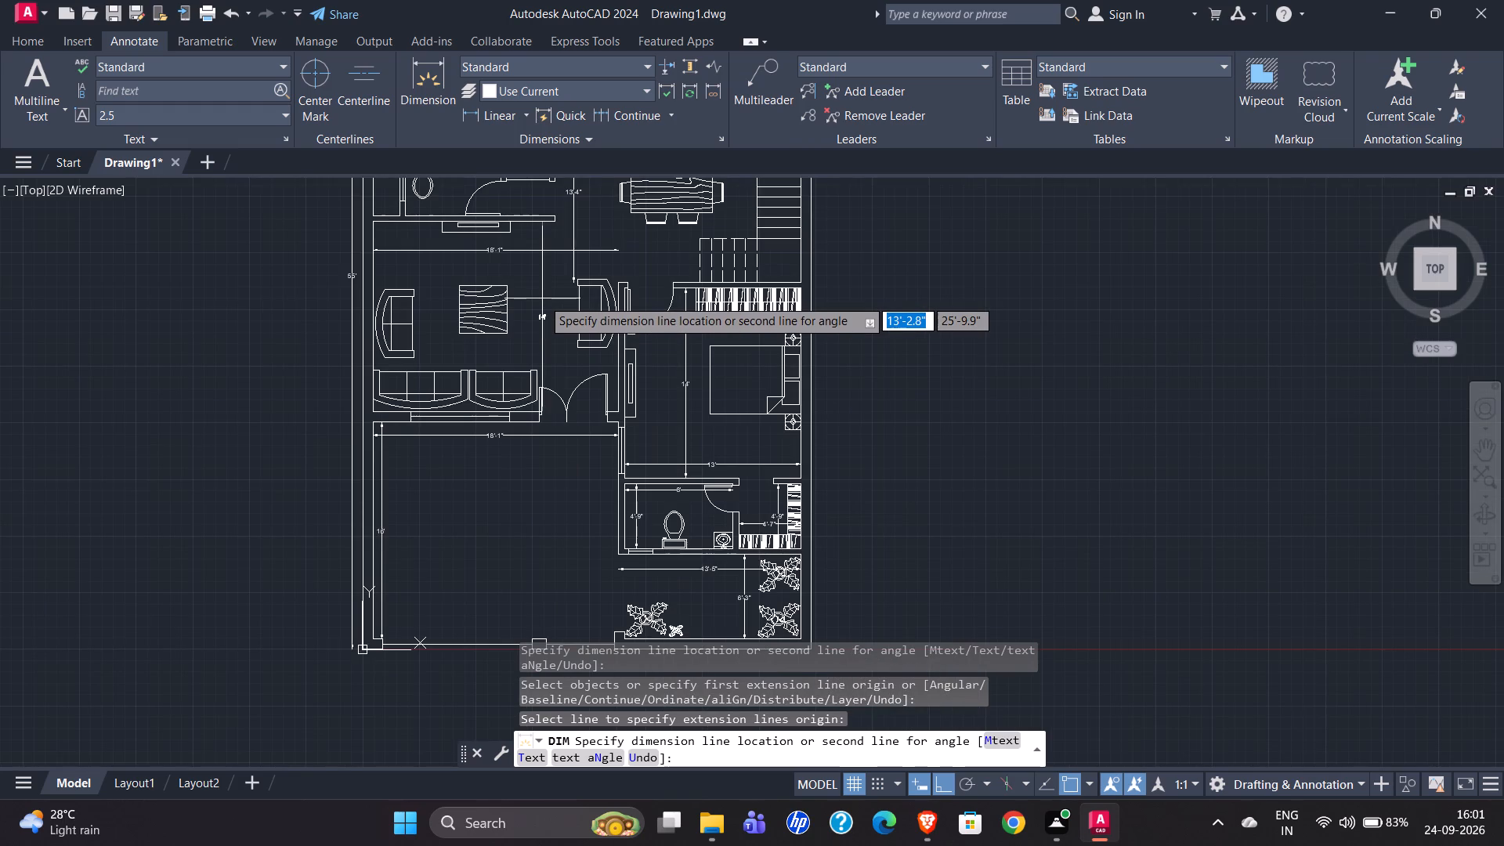
{"action": "left_click", "coordinate": [547, 303]}
Dimension the narrow shaft beside the common toilet, depth and width along its inner wall lines, placing both dimension lines inside the shaft.
{"action": "scroll", "coordinate": [491, 413], "scroll_direction": "down", "scroll_amount": 1}
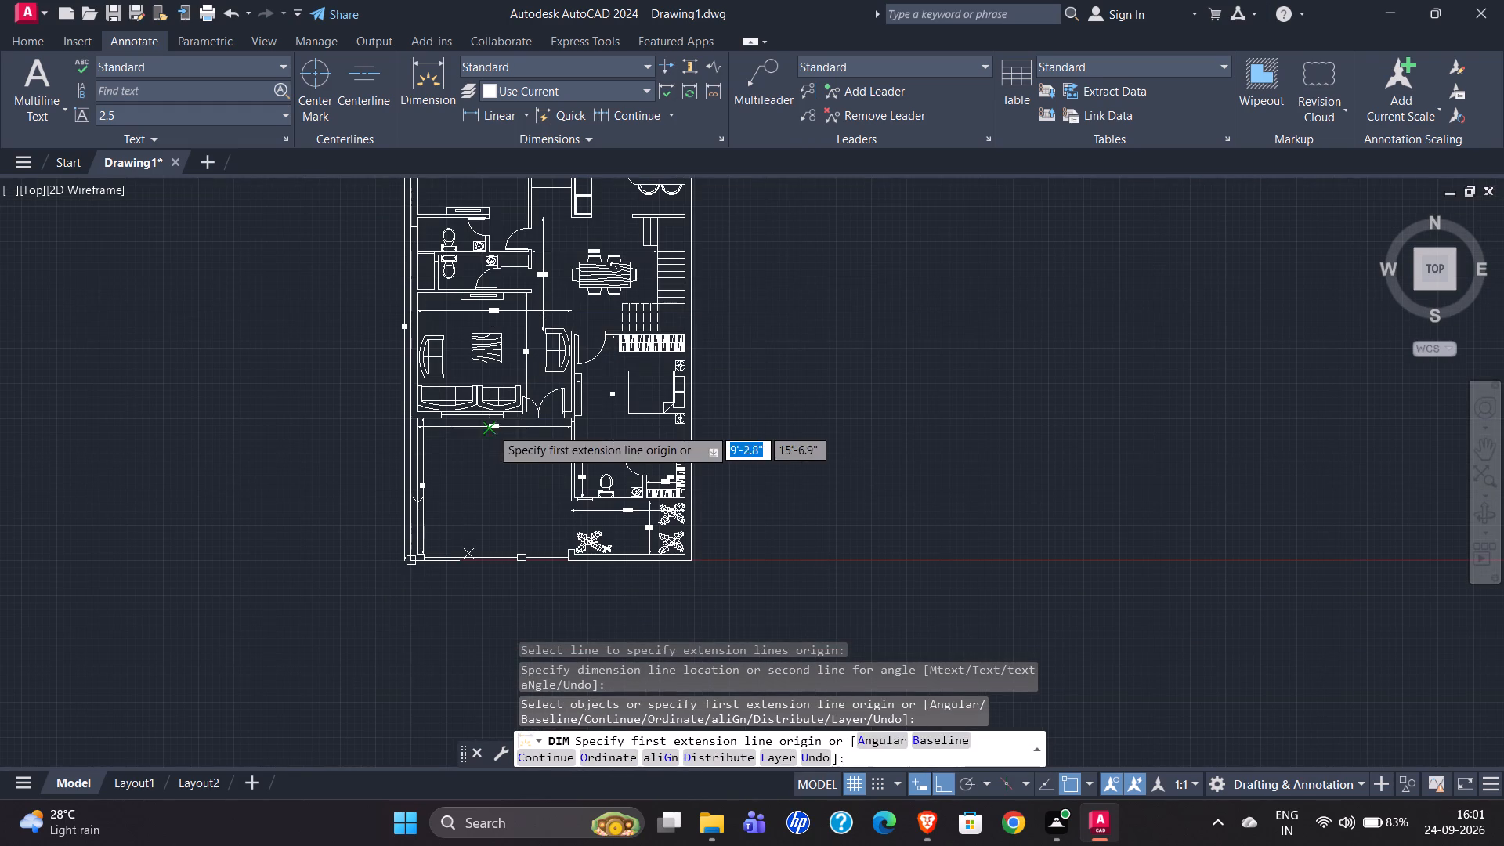
{"action": "scroll", "coordinate": [509, 236], "scroll_direction": "up", "scroll_amount": 3}
{"action": "scroll", "coordinate": [501, 298], "scroll_direction": "up", "scroll_amount": 2}
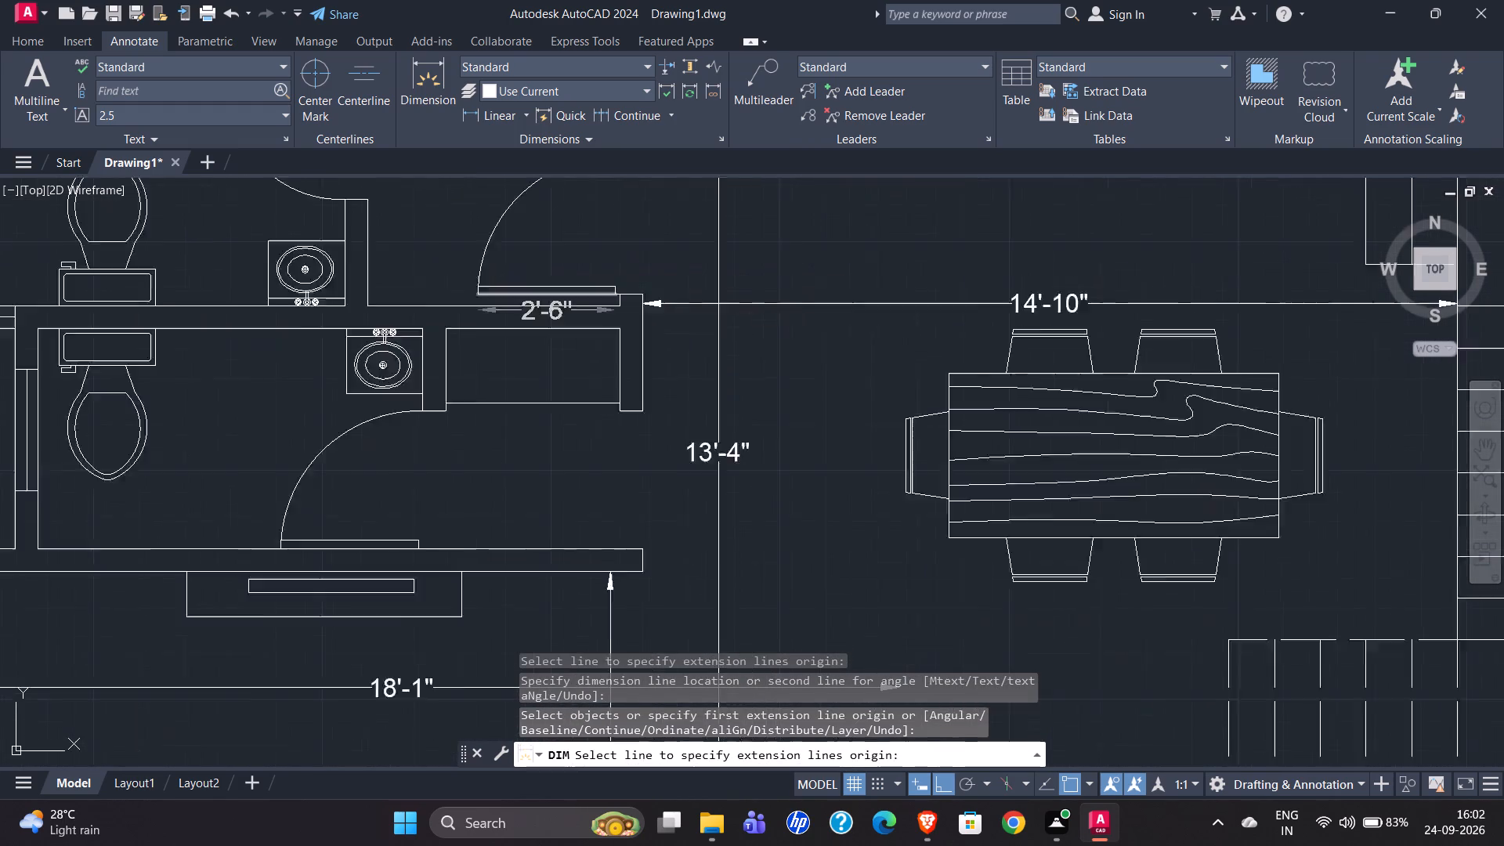
{"action": "scroll", "coordinate": [490, 345], "scroll_direction": "down", "scroll_amount": 3}
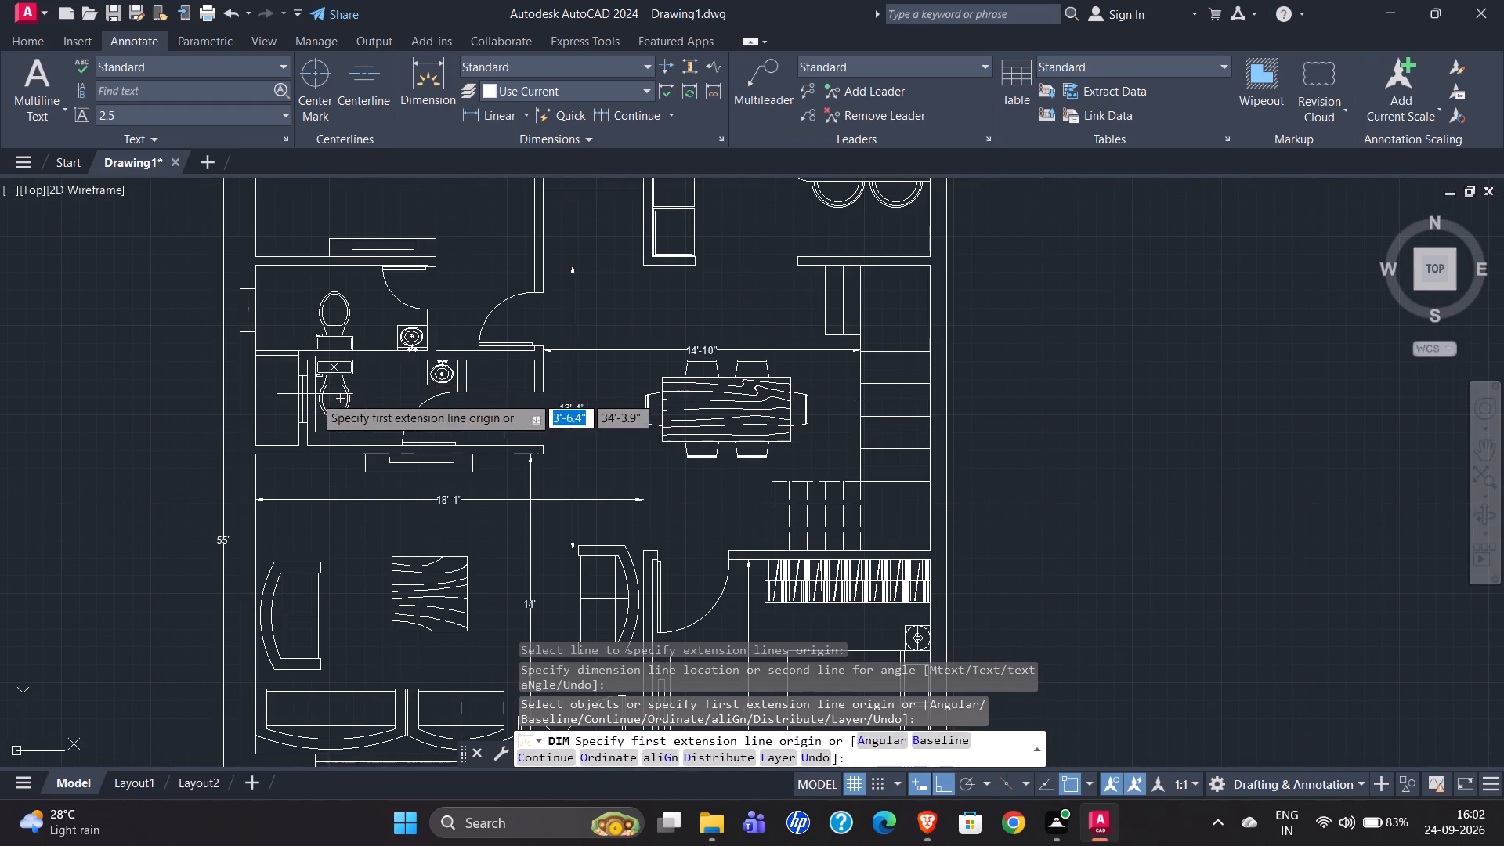
{"action": "scroll", "coordinate": [265, 363], "scroll_direction": "up", "scroll_amount": 2}
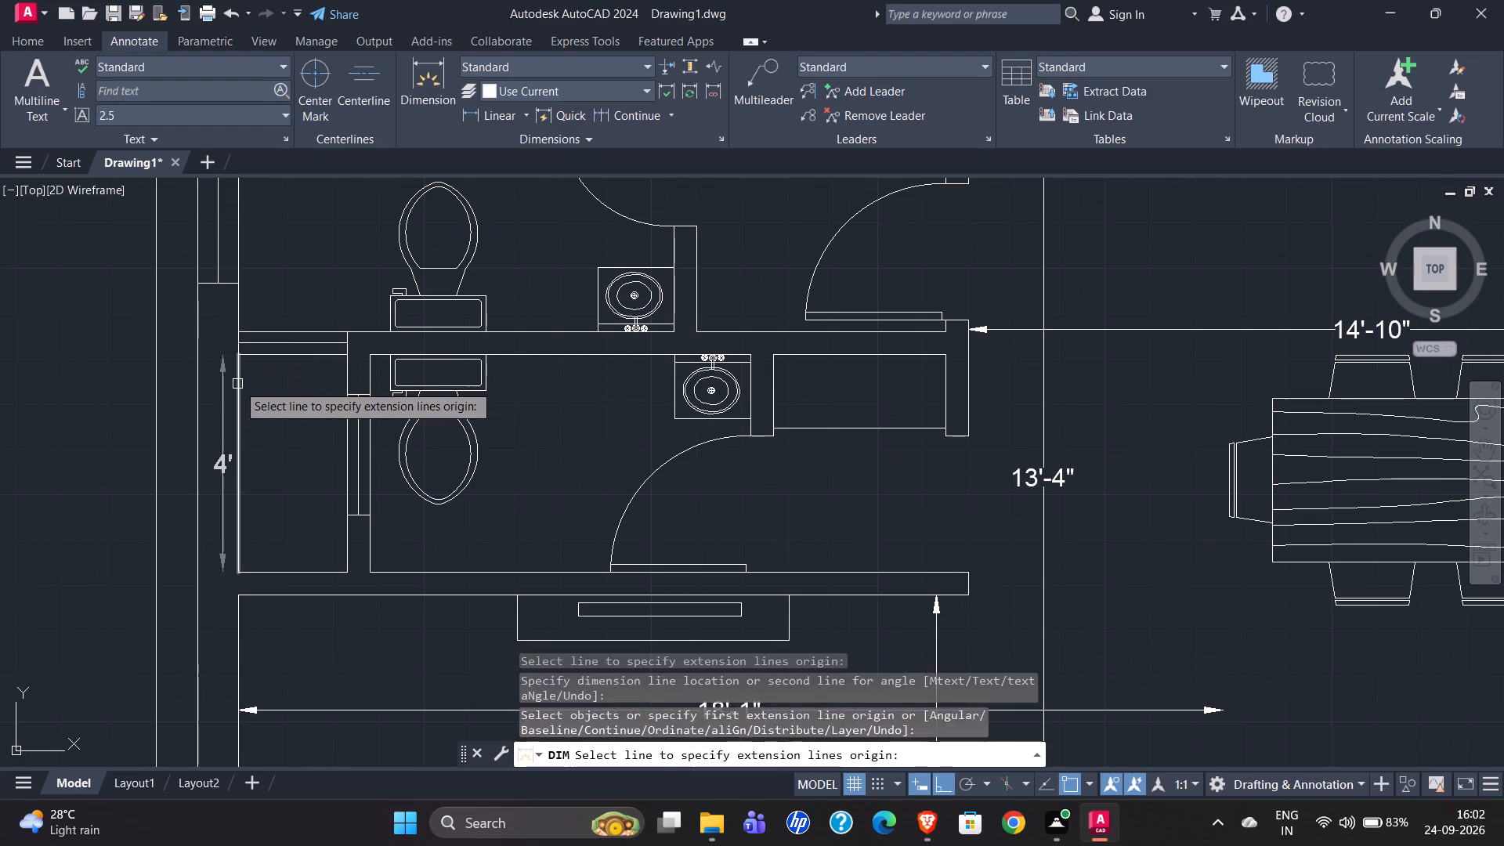
{"action": "left_click", "coordinate": [237, 384]}
{"action": "left_click", "coordinate": [262, 414]}
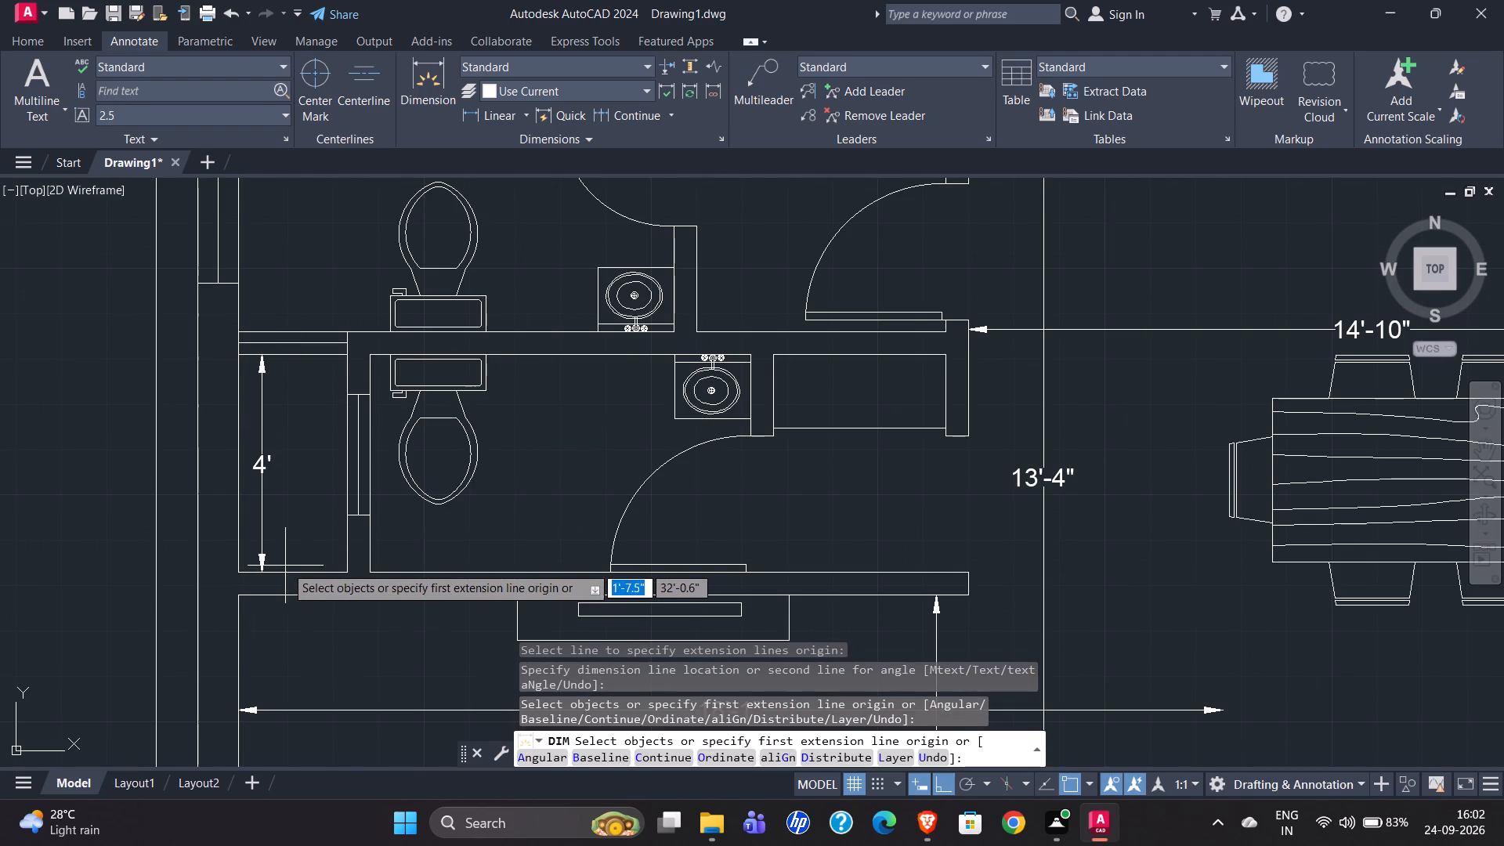
{"action": "left_click", "coordinate": [322, 571]}
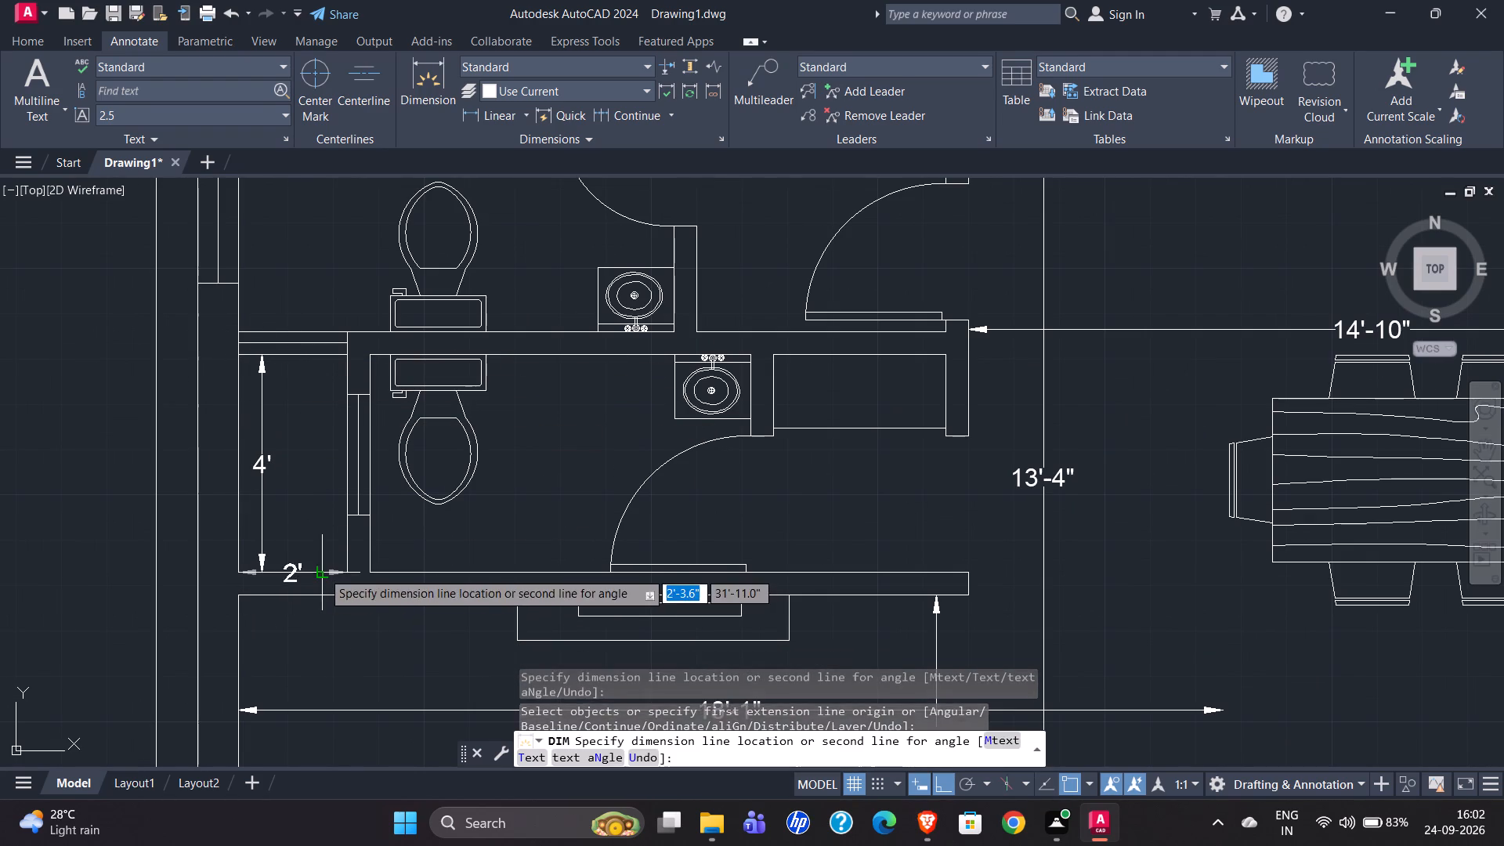
{"action": "left_click", "coordinate": [317, 540]}
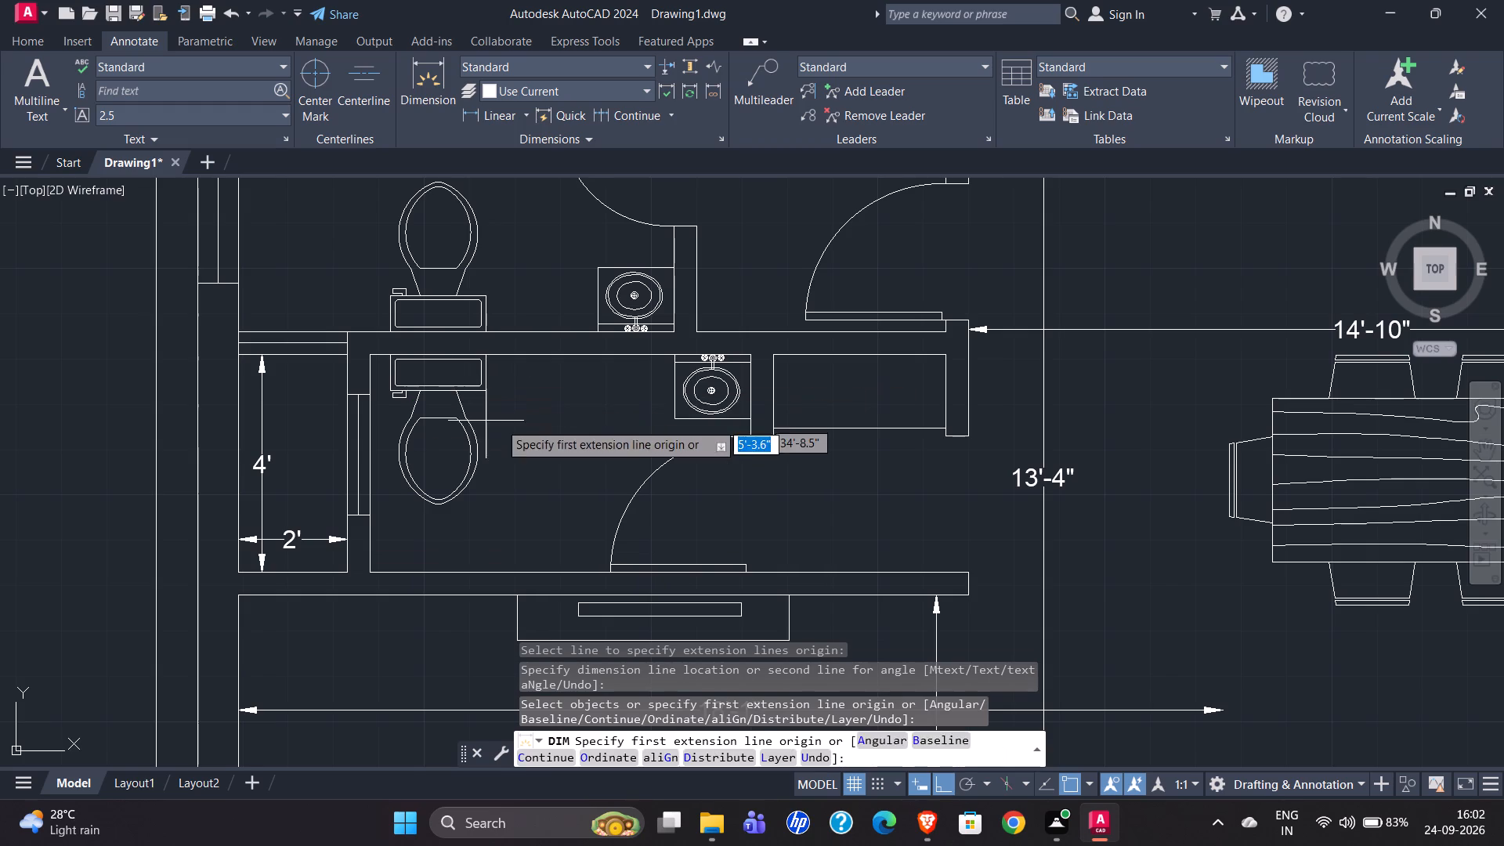
Dimension the common toilet's width and depth along its inner wall lines, placing both dimension lines between the WC and the door.
{"action": "left_click", "coordinate": [573, 351]}
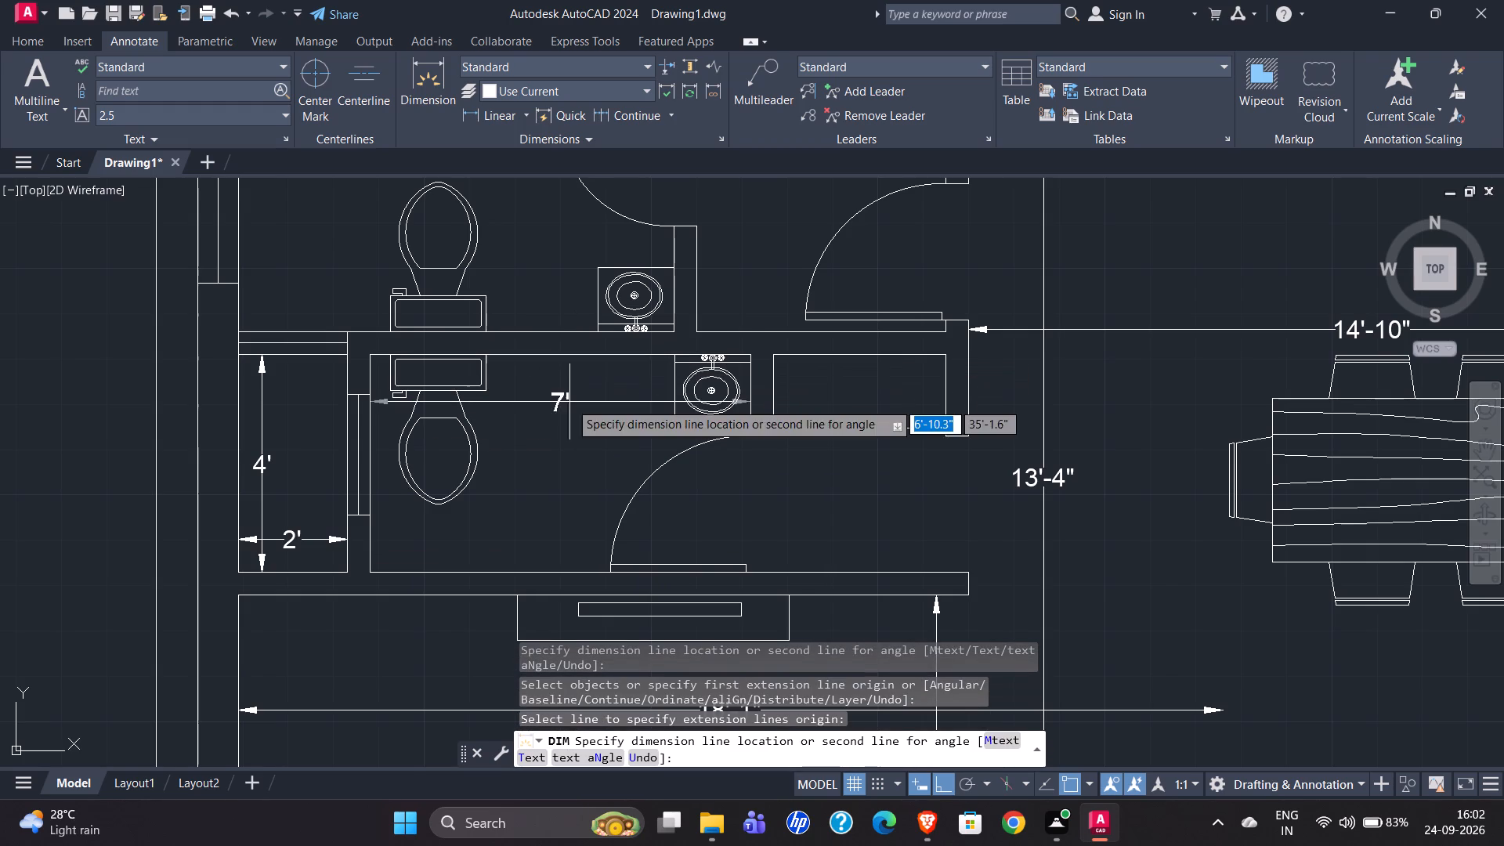
{"action": "left_click", "coordinate": [569, 432]}
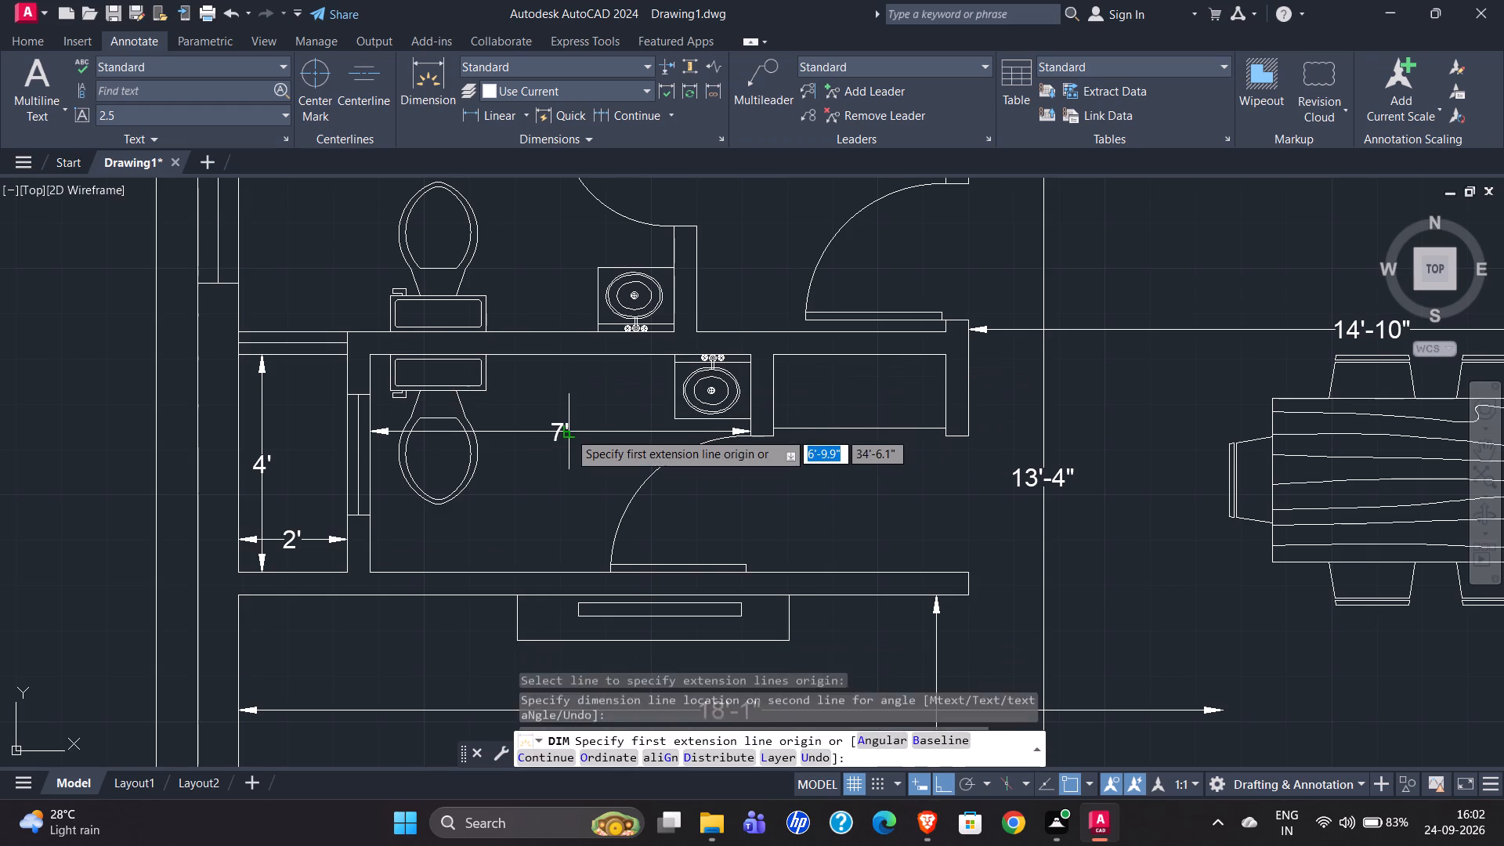
{"action": "left_click", "coordinate": [366, 476]}
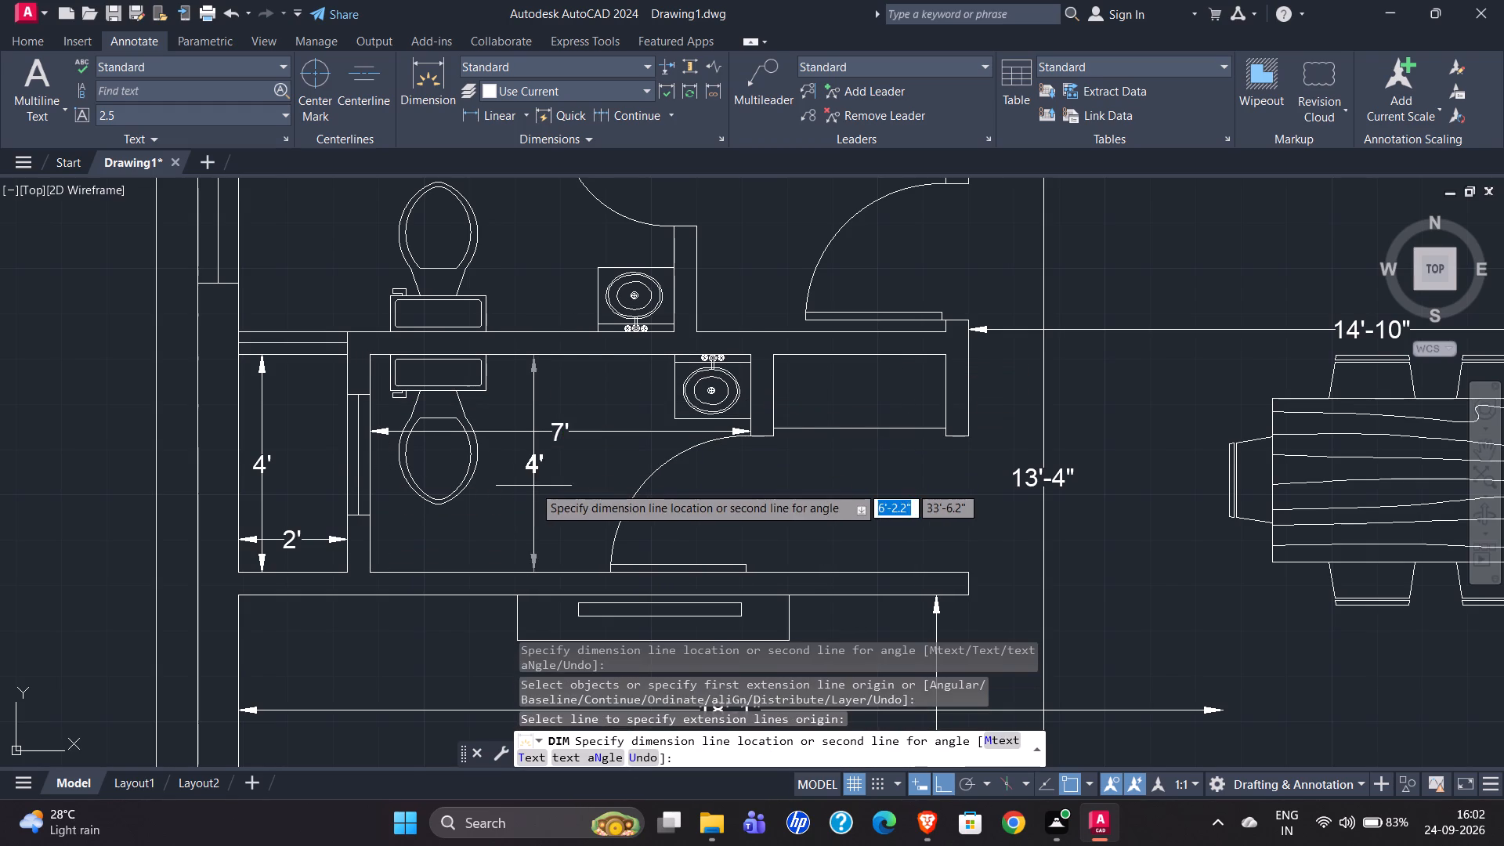
{"action": "left_click", "coordinate": [525, 486]}
With the reference plan alongside, dimension the puja area's depth along its kitchen-side wall and its width just below the platform line.
{"action": "scroll", "coordinate": [425, 494], "scroll_direction": "down", "scroll_amount": 2}
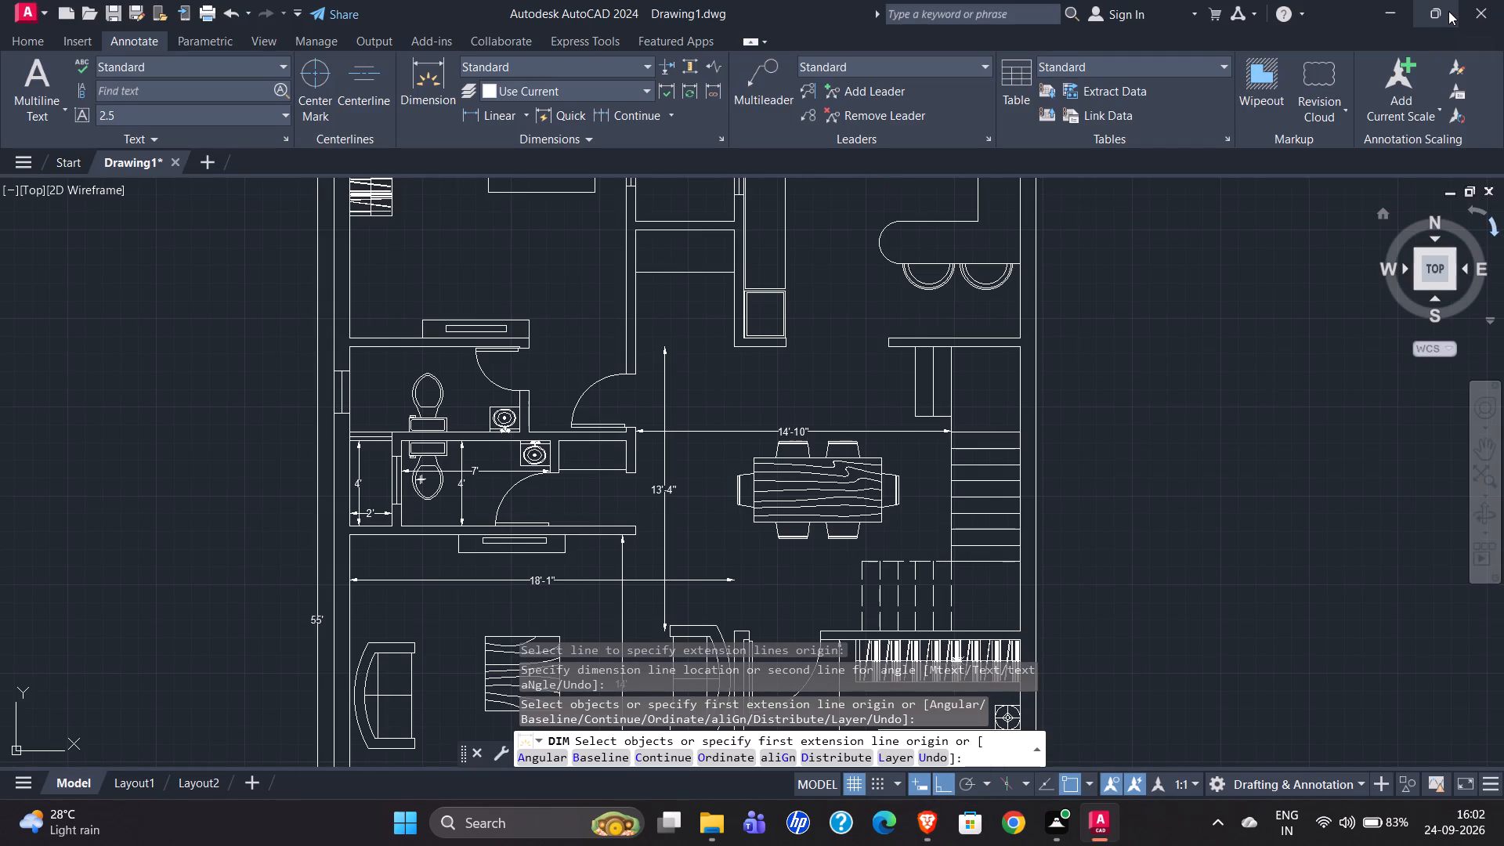
{"action": "left_click", "coordinate": [1340, 71]}
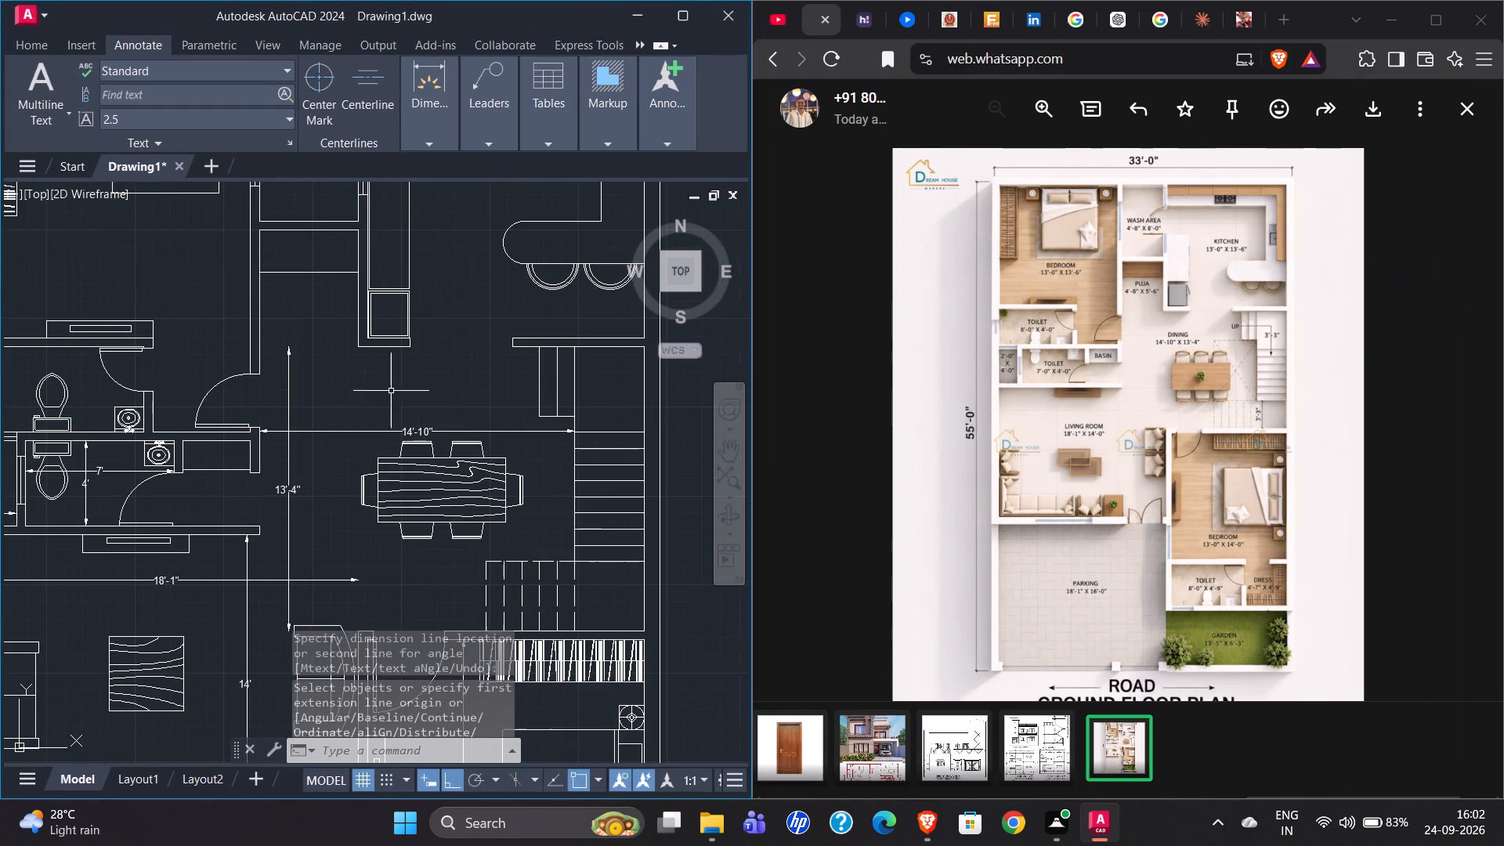
{"action": "scroll", "coordinate": [519, 475], "scroll_direction": "down", "scroll_amount": 1}
{"action": "scroll", "coordinate": [381, 489], "scroll_direction": "up", "scroll_amount": 1}
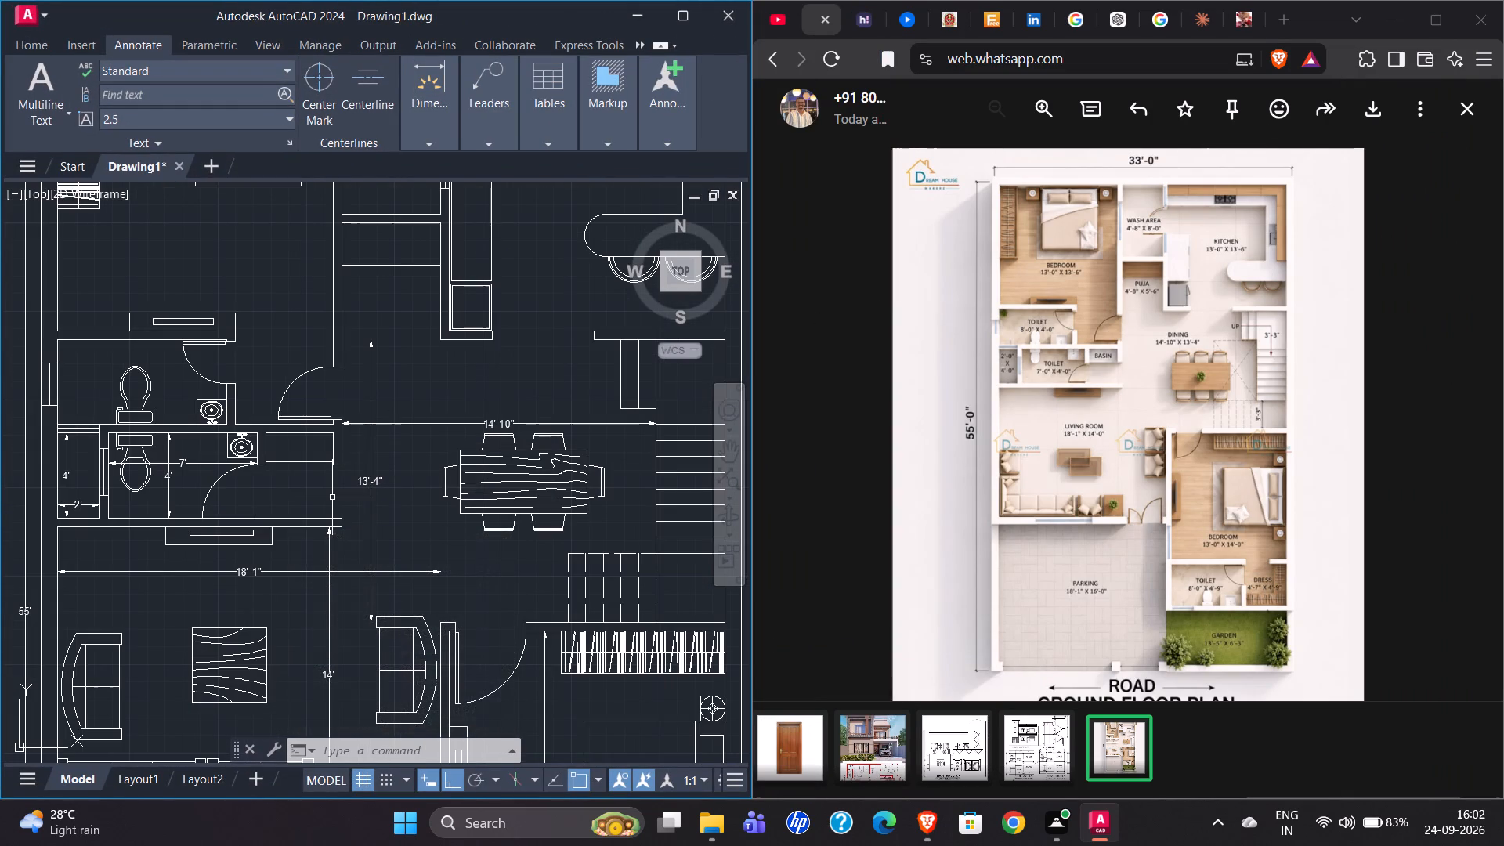
{"action": "scroll", "coordinate": [384, 219], "scroll_direction": "up", "scroll_amount": 2}
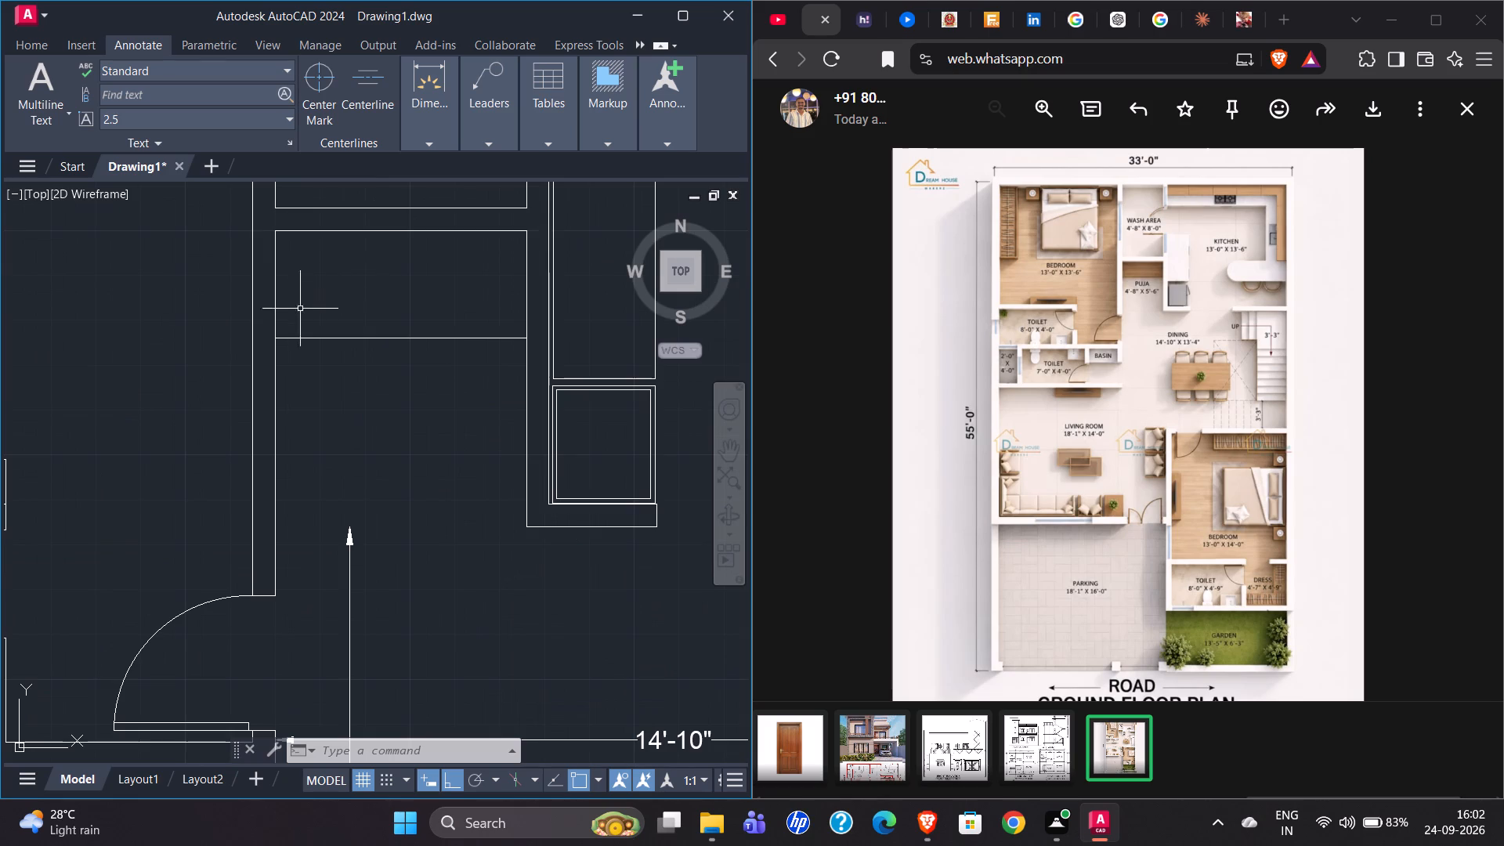
{"action": "left_click", "coordinate": [442, 100]}
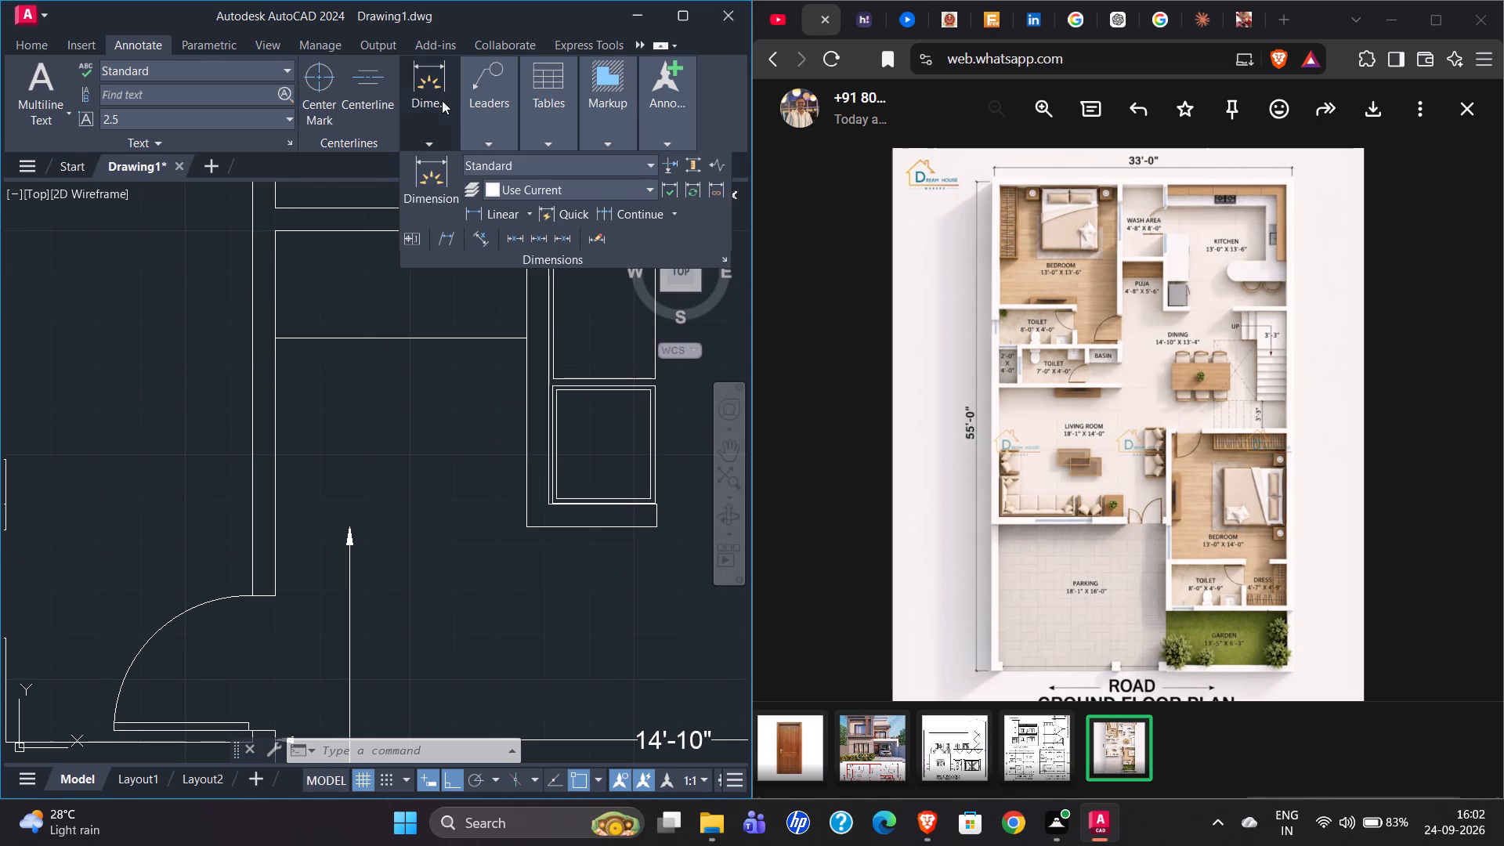
{"action": "left_click", "coordinate": [432, 186]}
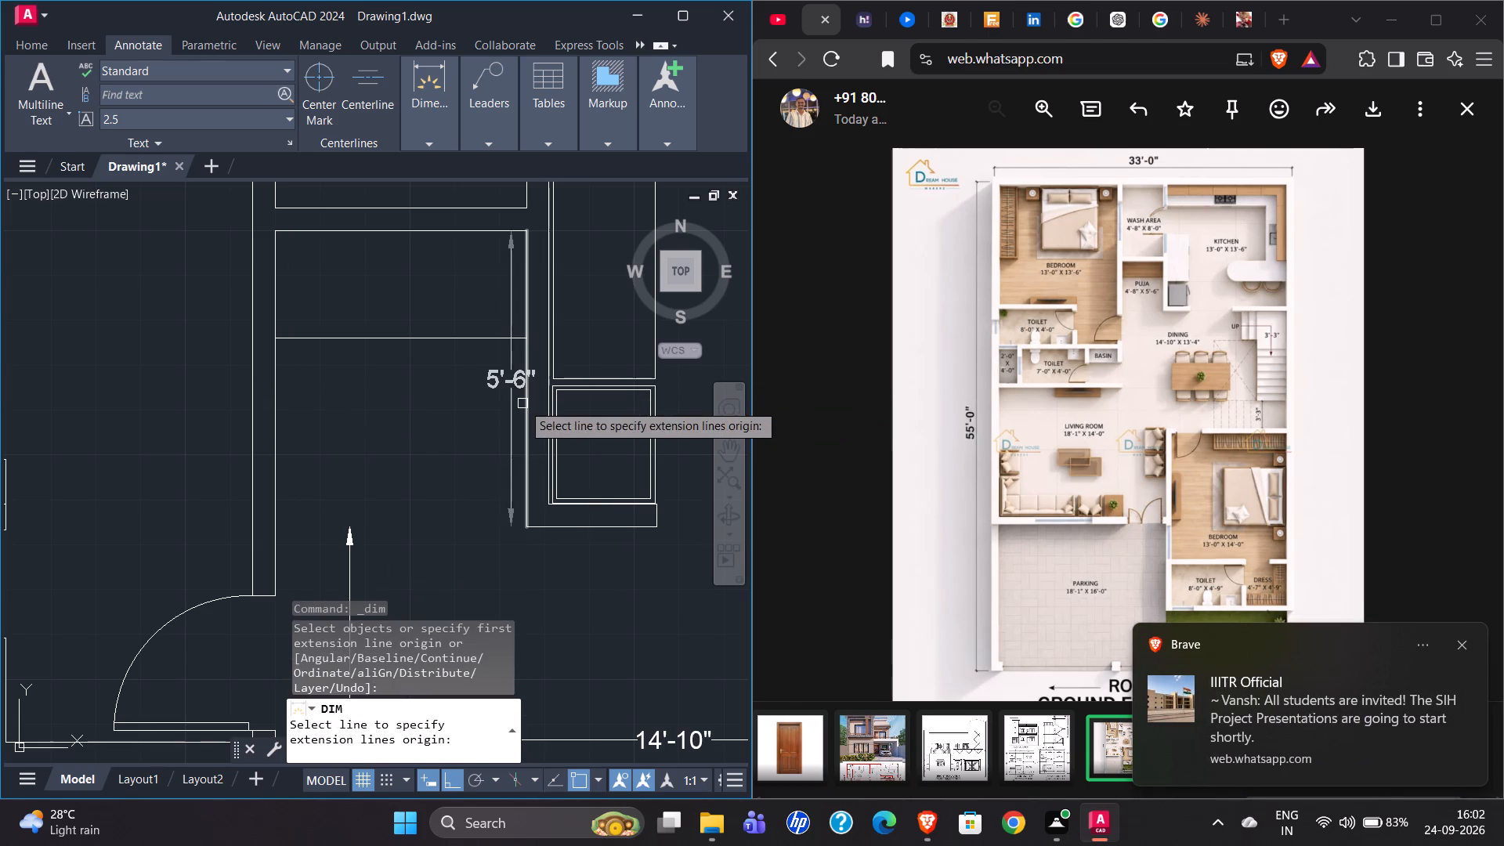
{"action": "left_click", "coordinate": [522, 403]}
{"action": "left_click", "coordinate": [479, 404]}
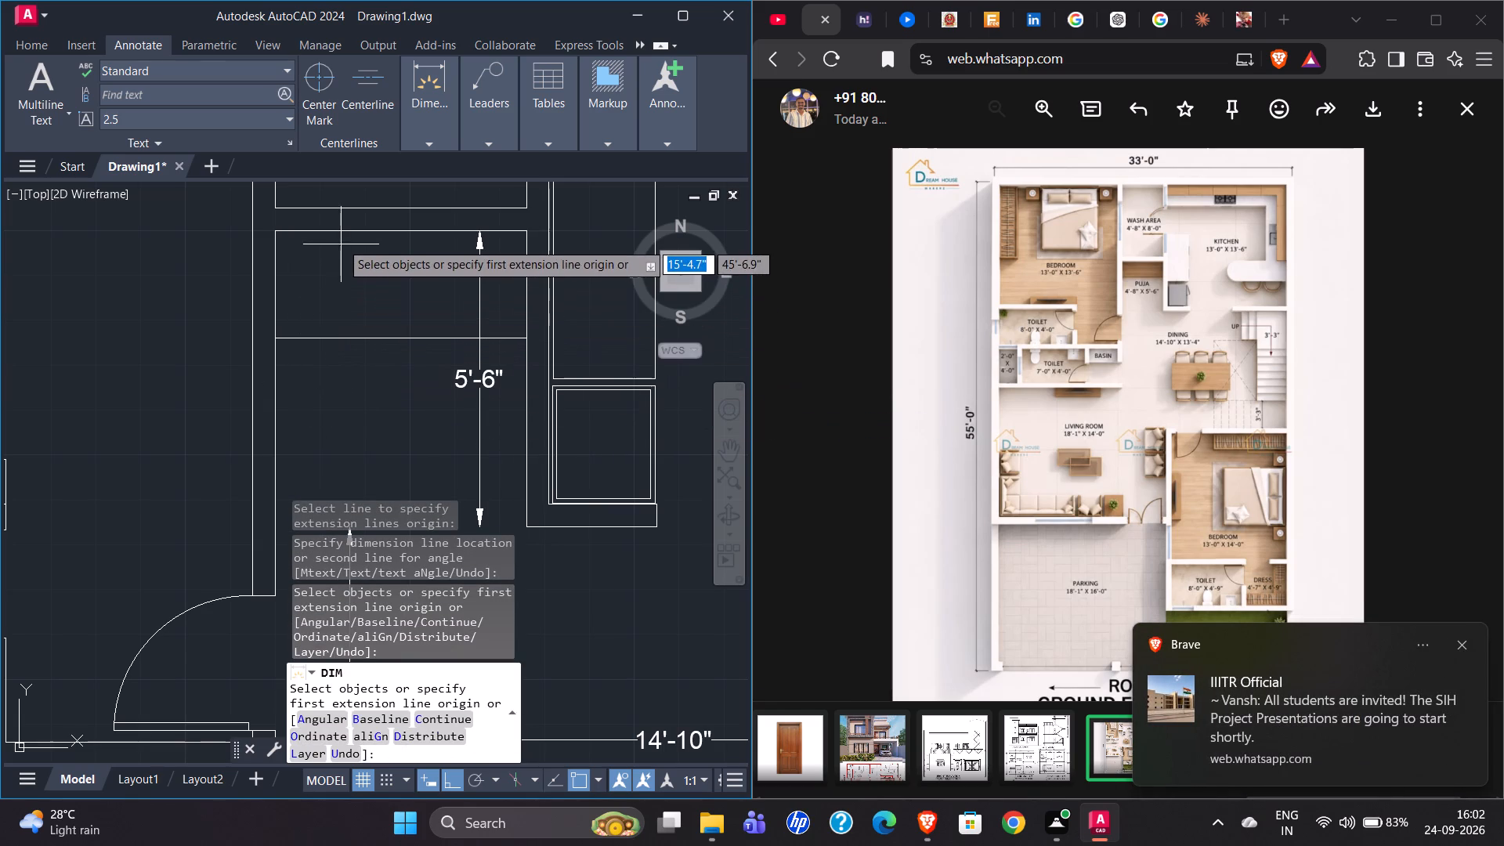
{"action": "left_click", "coordinate": [342, 232]}
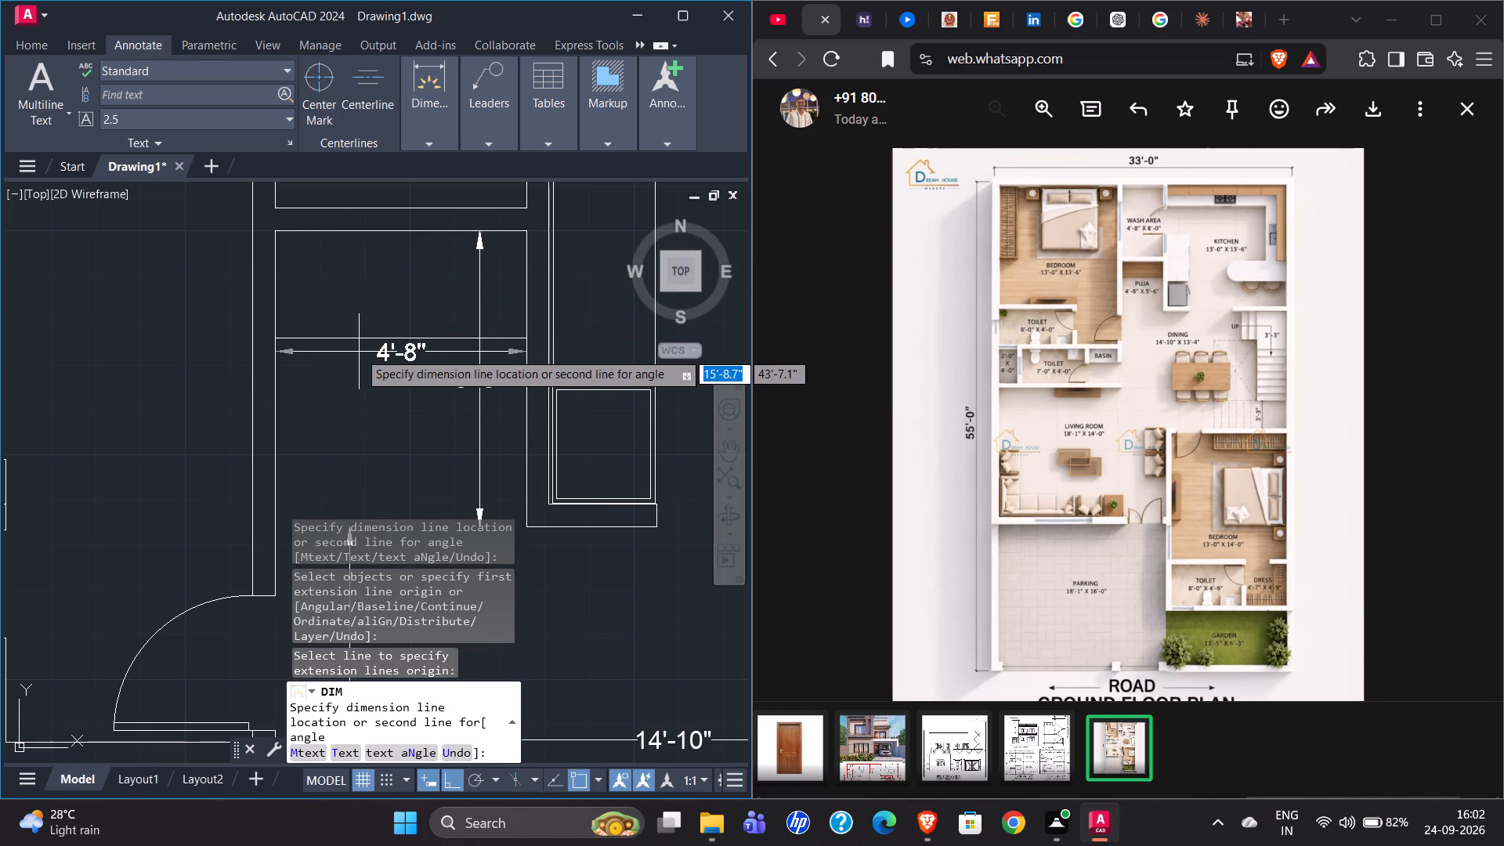
{"action": "left_click", "coordinate": [359, 352]}
Dimension the kitchen's width just below the rear counter's front edge and its depth just inside the outer-wall counter, passing by the stools.
{"action": "scroll", "coordinate": [362, 387], "scroll_direction": "down", "scroll_amount": 1}
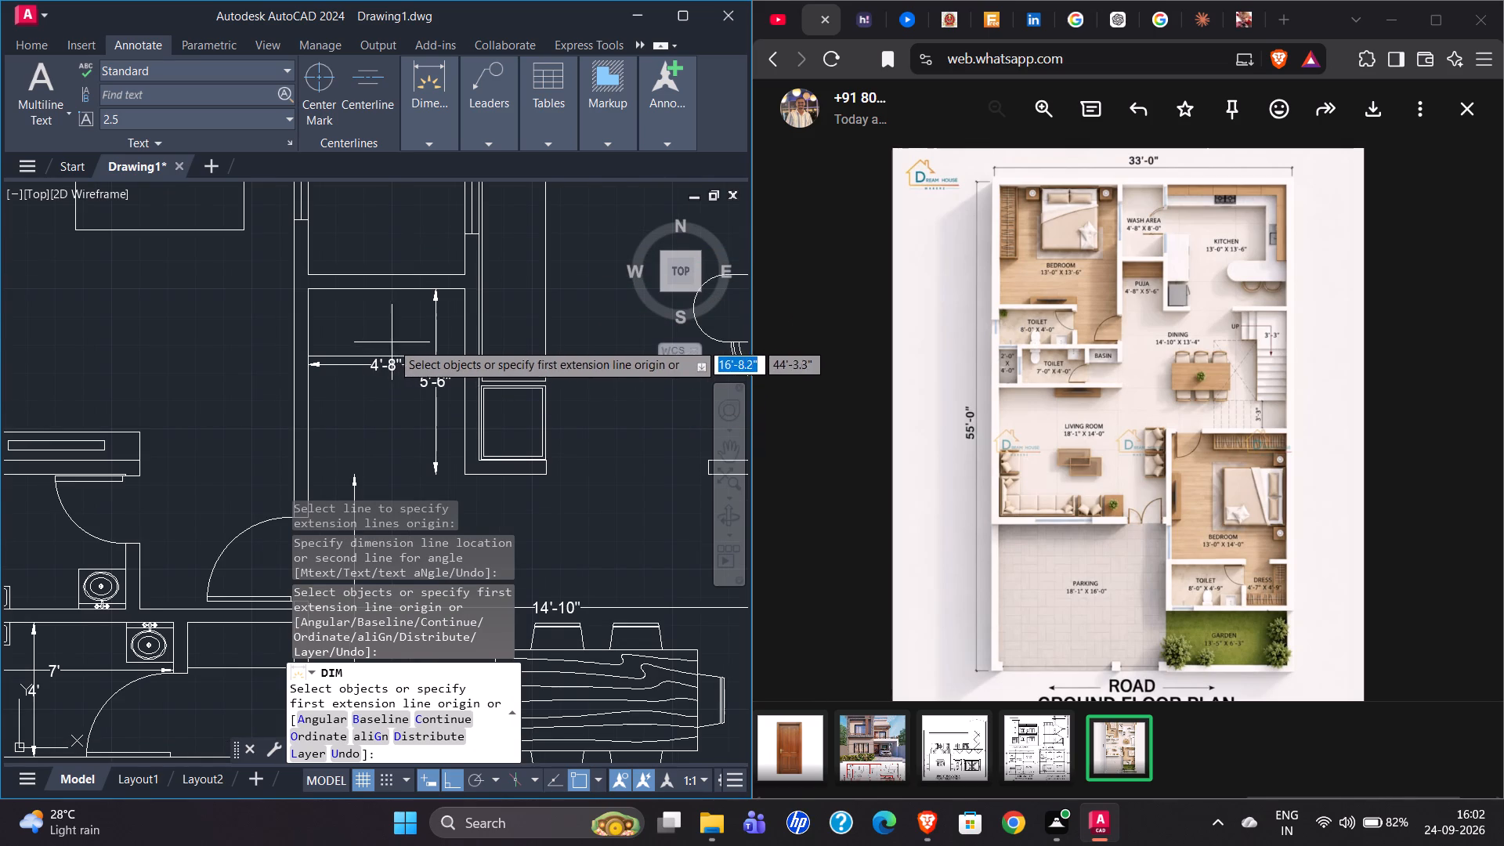
{"action": "scroll", "coordinate": [340, 374], "scroll_direction": "down", "scroll_amount": 2}
{"action": "scroll", "coordinate": [497, 209], "scroll_direction": "up", "scroll_amount": 1}
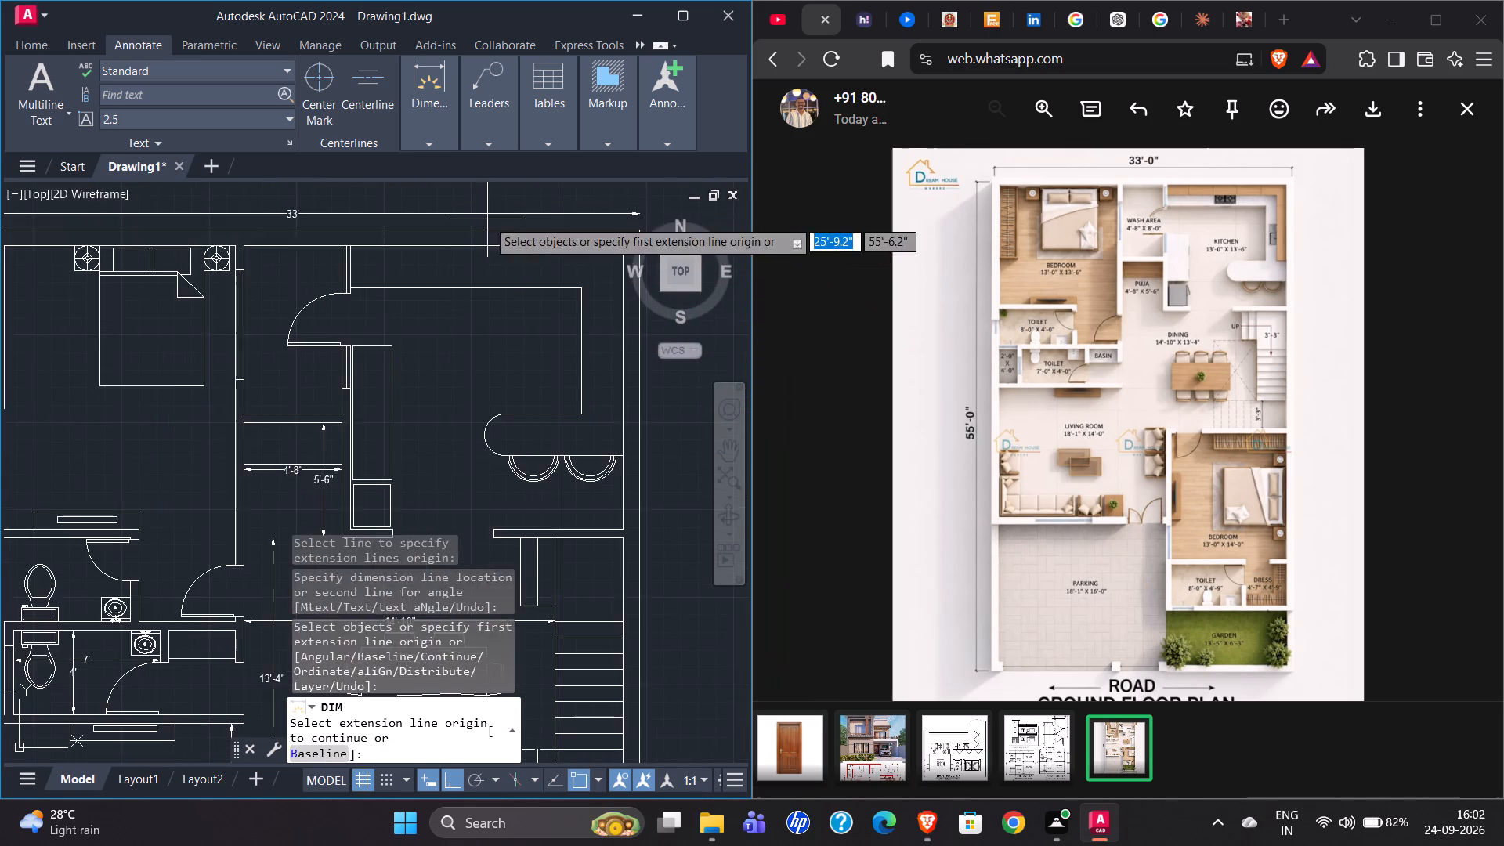
{"action": "scroll", "coordinate": [486, 221], "scroll_direction": "up", "scroll_amount": 1}
{"action": "left_click", "coordinate": [428, 257]}
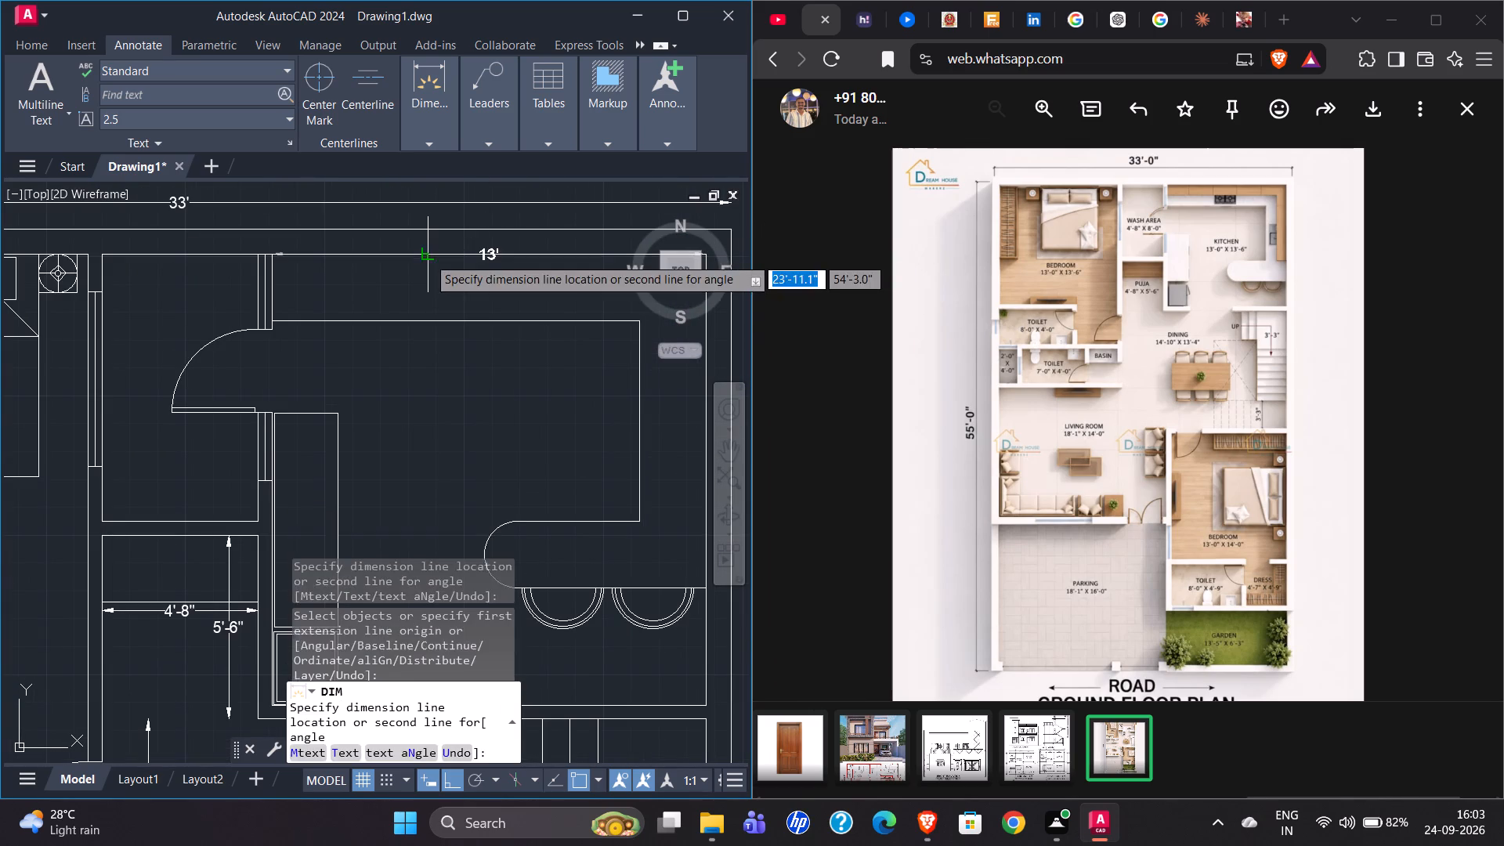
{"action": "scroll", "coordinate": [346, 298], "scroll_direction": "down", "scroll_amount": 1}
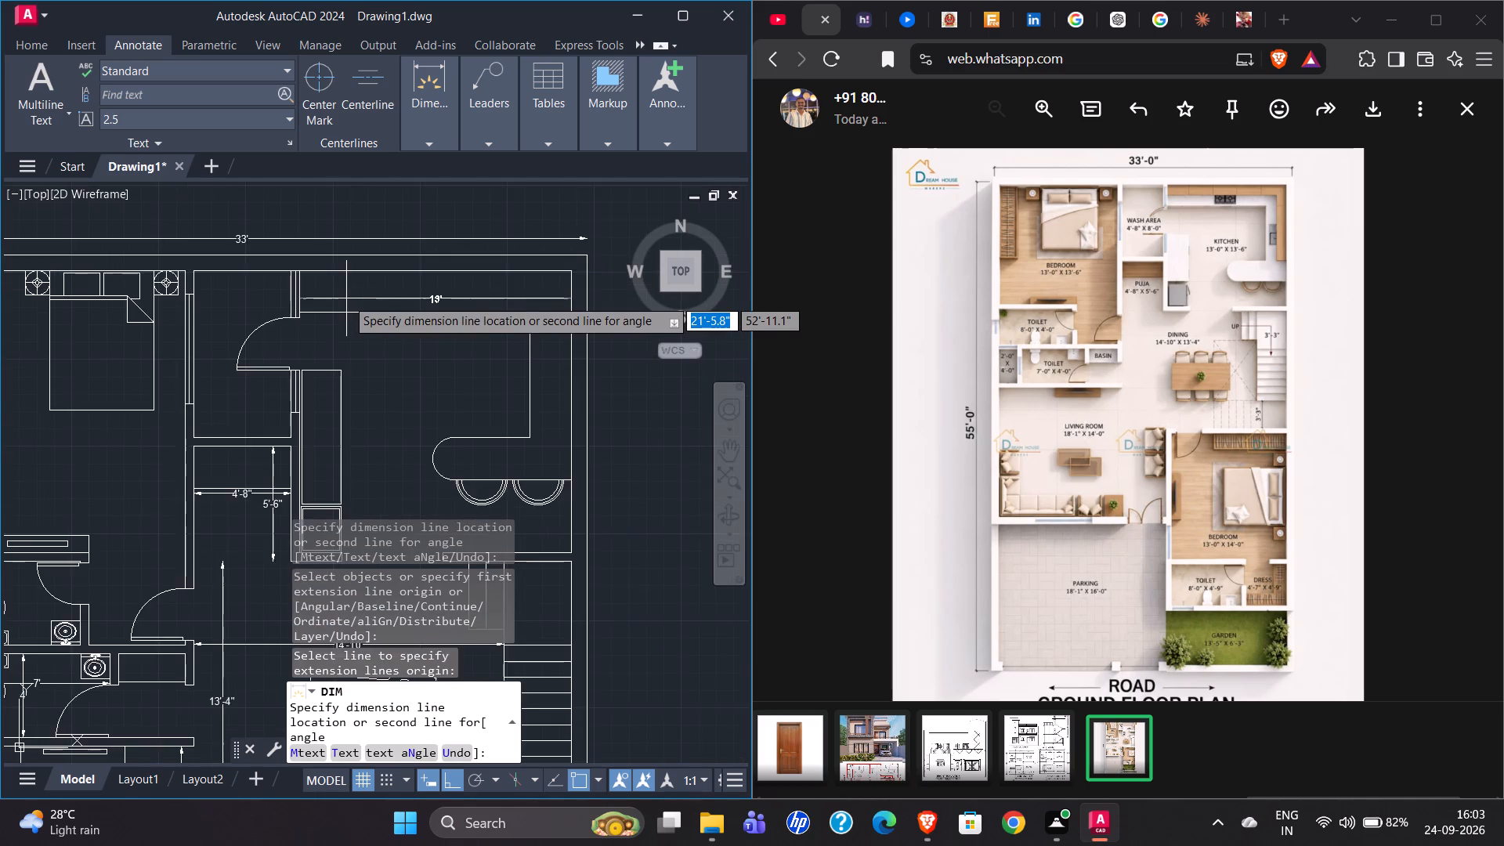
{"action": "scroll", "coordinate": [346, 298], "scroll_direction": "down", "scroll_amount": 1}
{"action": "scroll", "coordinate": [367, 324], "scroll_direction": "up", "scroll_amount": 1}
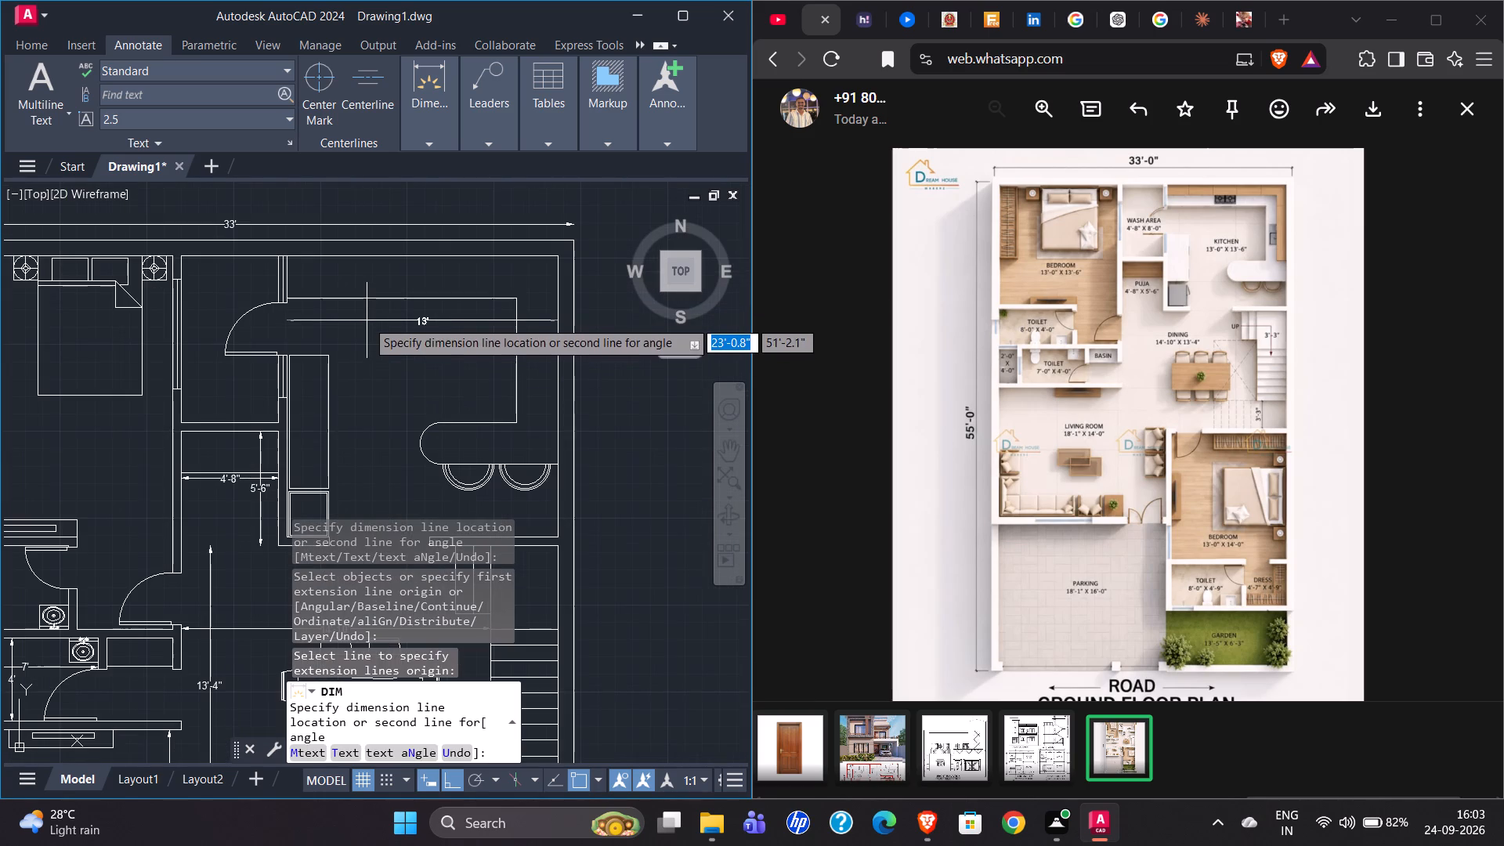
{"action": "left_click", "coordinate": [367, 315]}
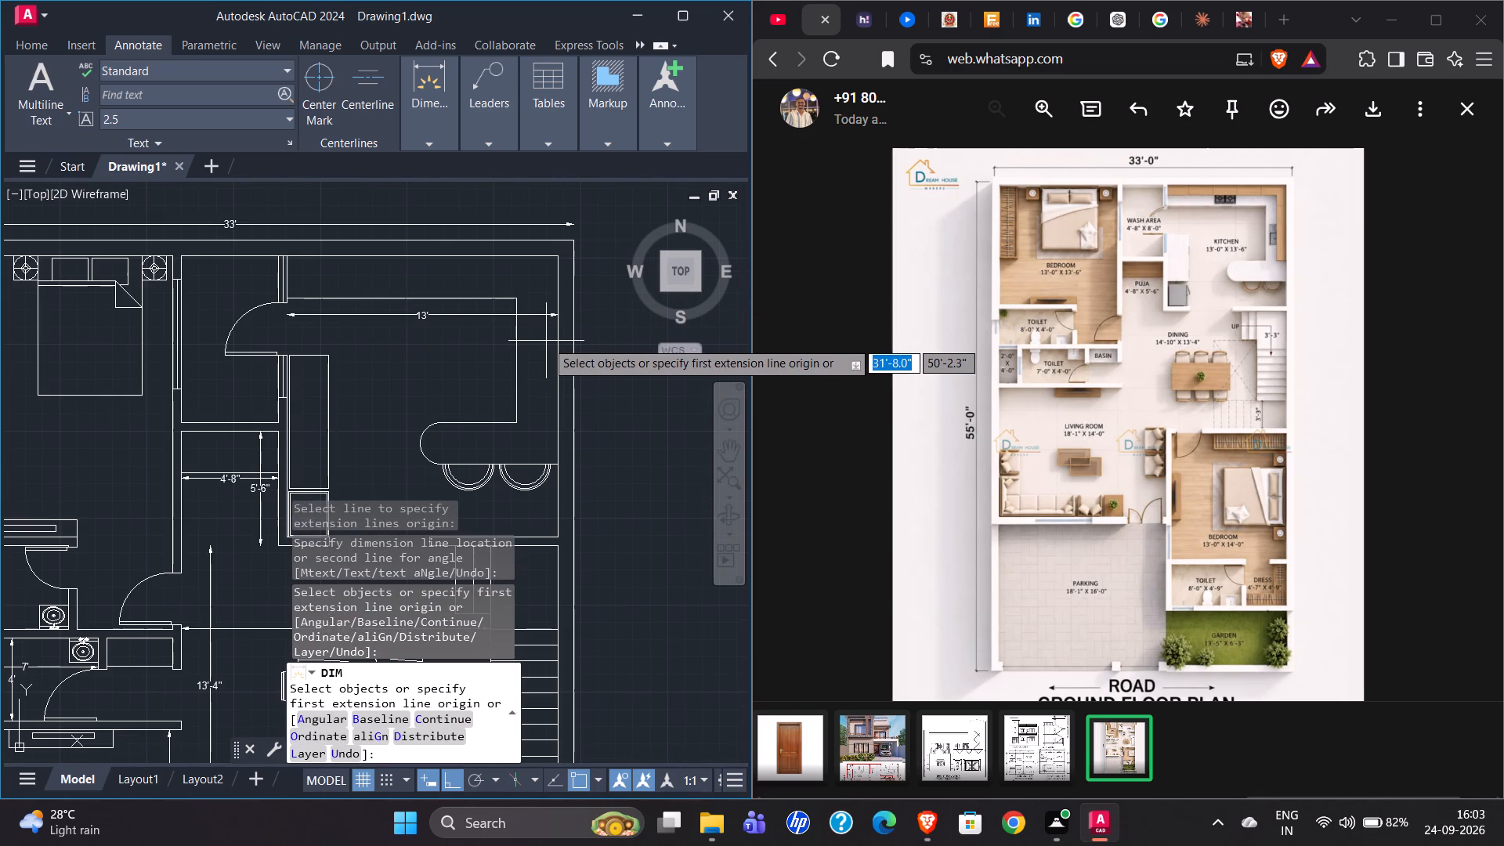
{"action": "left_click", "coordinate": [556, 344]}
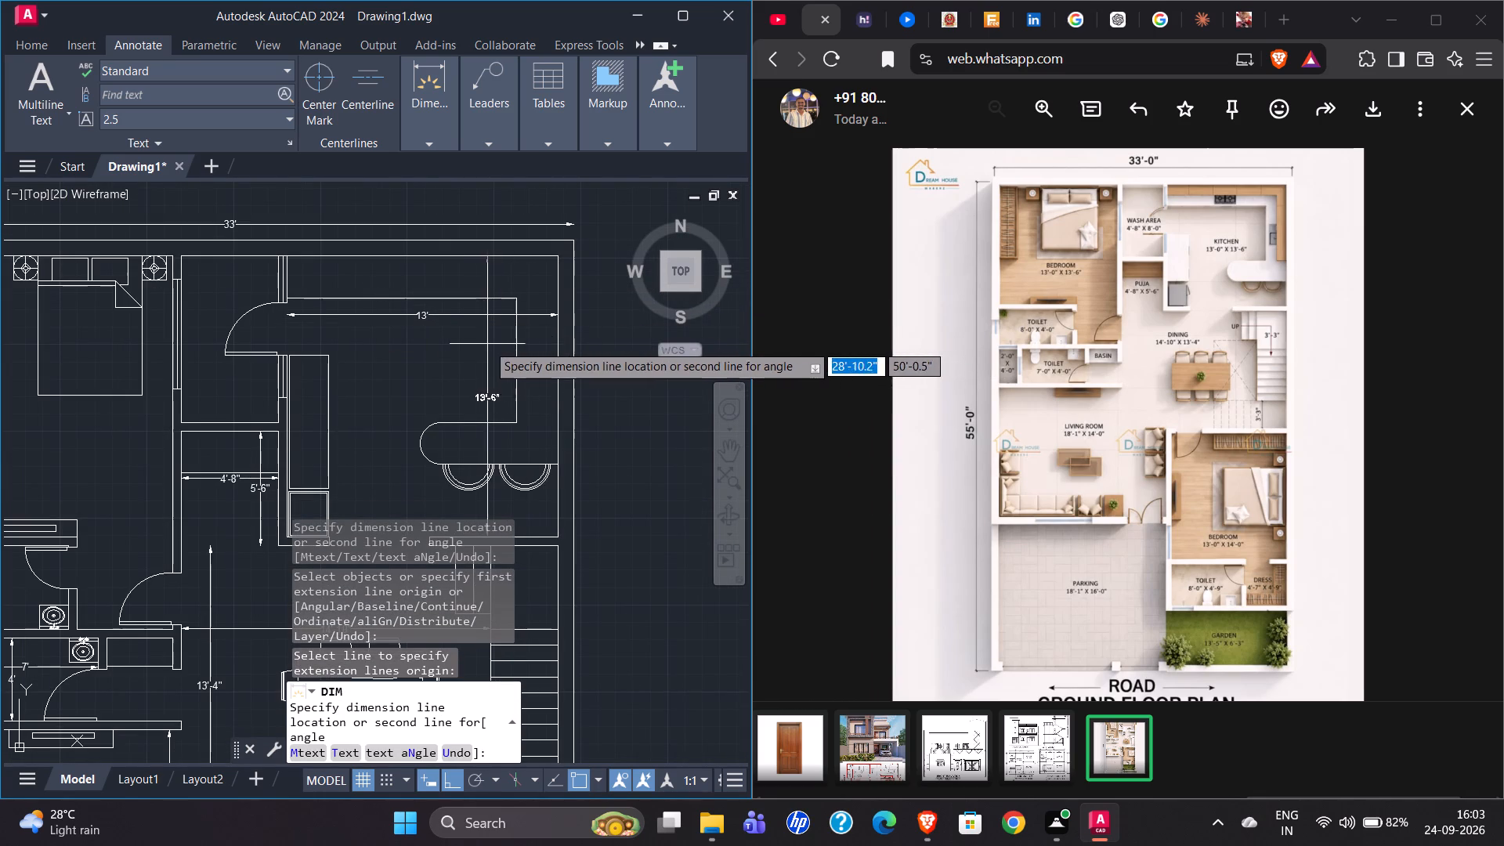
{"action": "left_click", "coordinate": [476, 344]}
Dimension the rear bedroom's depth between the wardrobe and the bed, and its width between the bed and the TV unit.
{"action": "scroll", "coordinate": [421, 357], "scroll_direction": "down", "scroll_amount": 1}
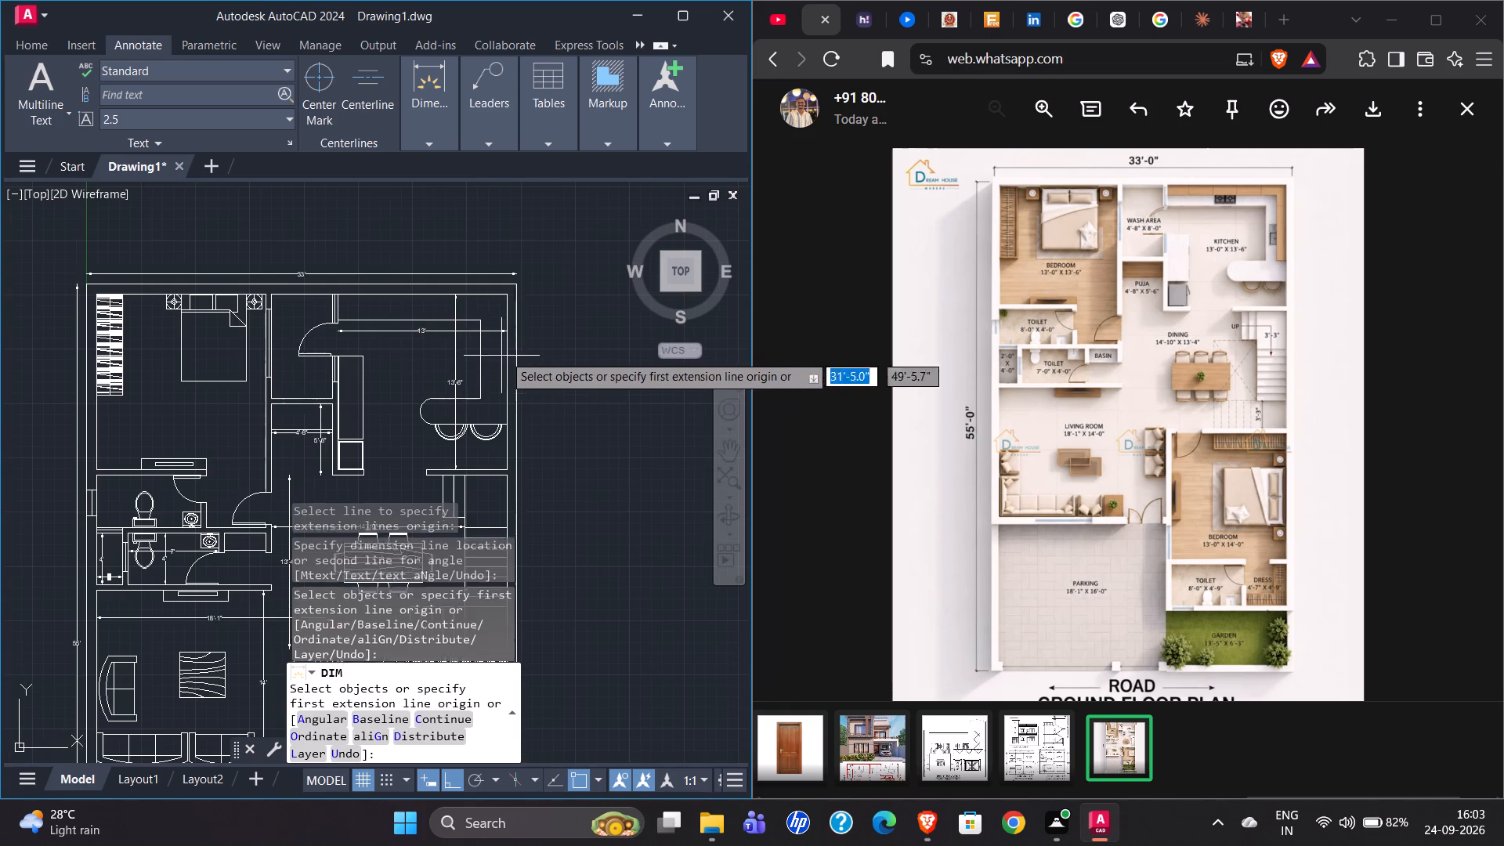
{"action": "scroll", "coordinate": [555, 345], "scroll_direction": "down", "scroll_amount": 1}
{"action": "scroll", "coordinate": [273, 399], "scroll_direction": "up", "scroll_amount": 2}
{"action": "scroll", "coordinate": [265, 397], "scroll_direction": "down", "scroll_amount": 2}
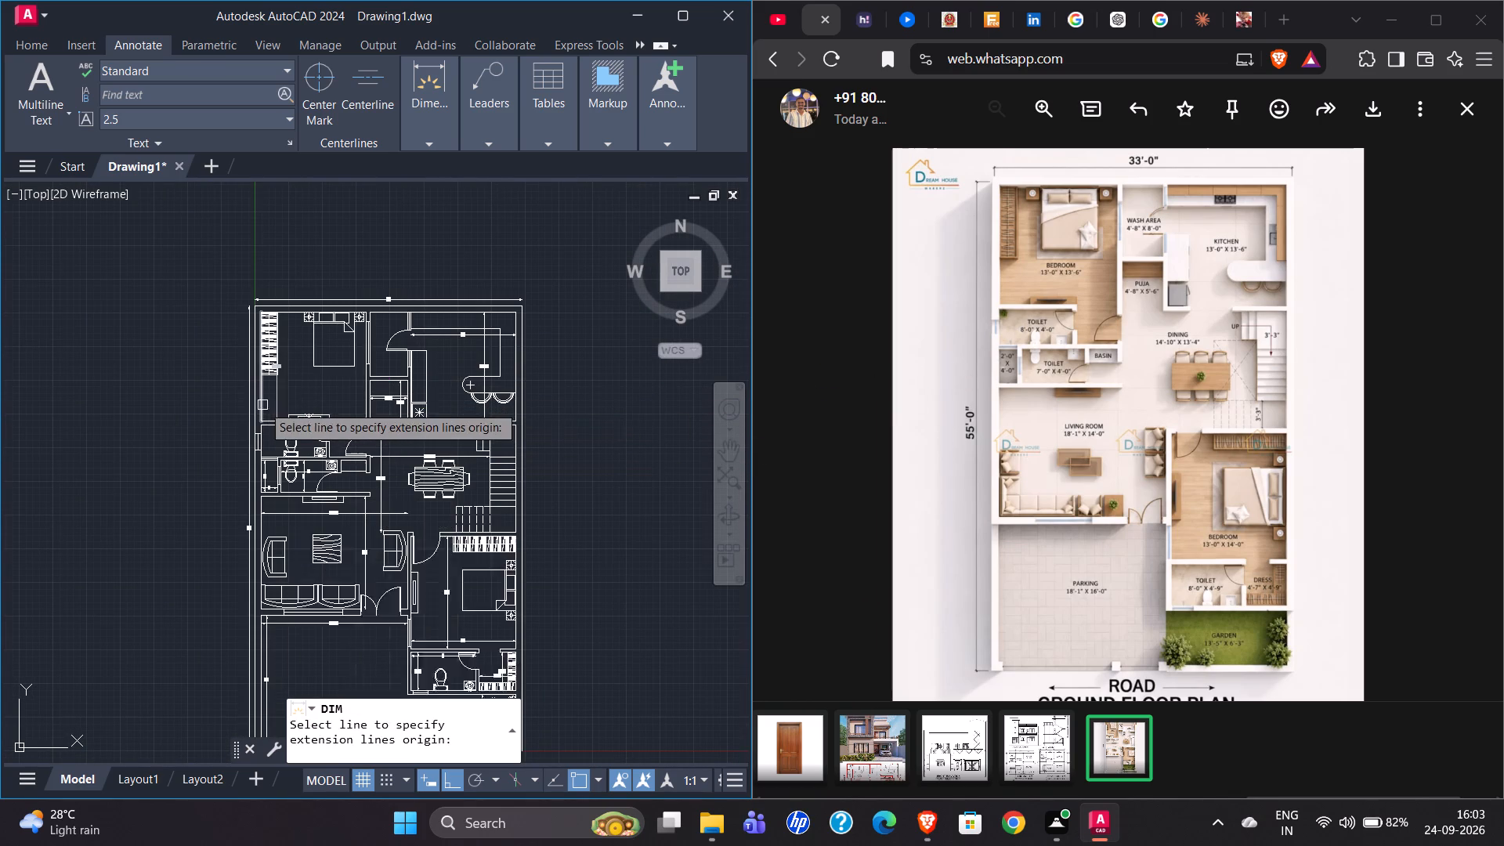
{"action": "scroll", "coordinate": [267, 379], "scroll_direction": "up", "scroll_amount": 3}
{"action": "scroll", "coordinate": [207, 389], "scroll_direction": "down", "scroll_amount": 1}
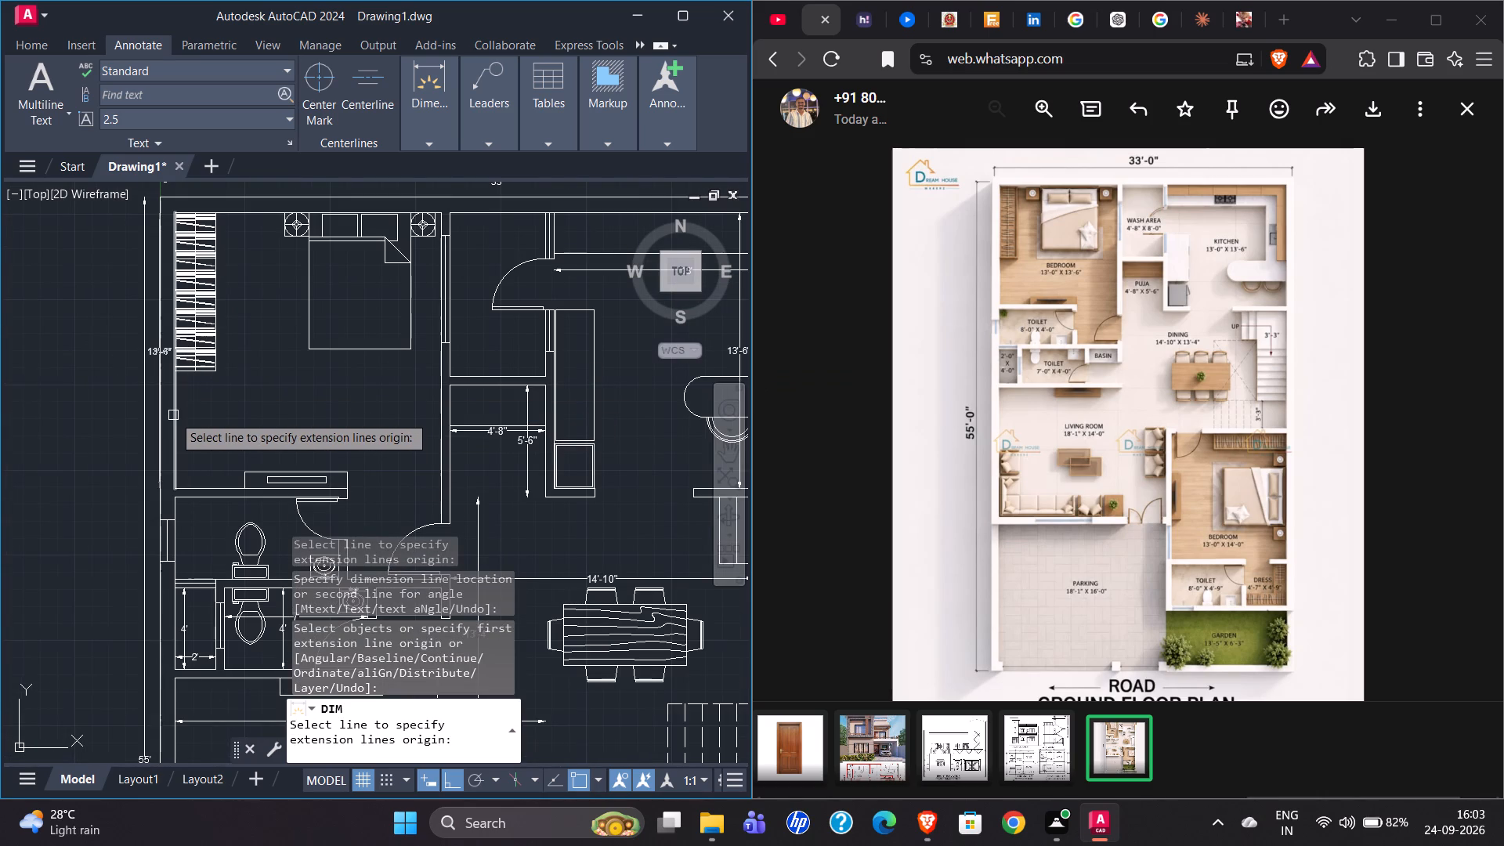
{"action": "left_click", "coordinate": [173, 415]}
{"action": "left_click", "coordinate": [255, 414]}
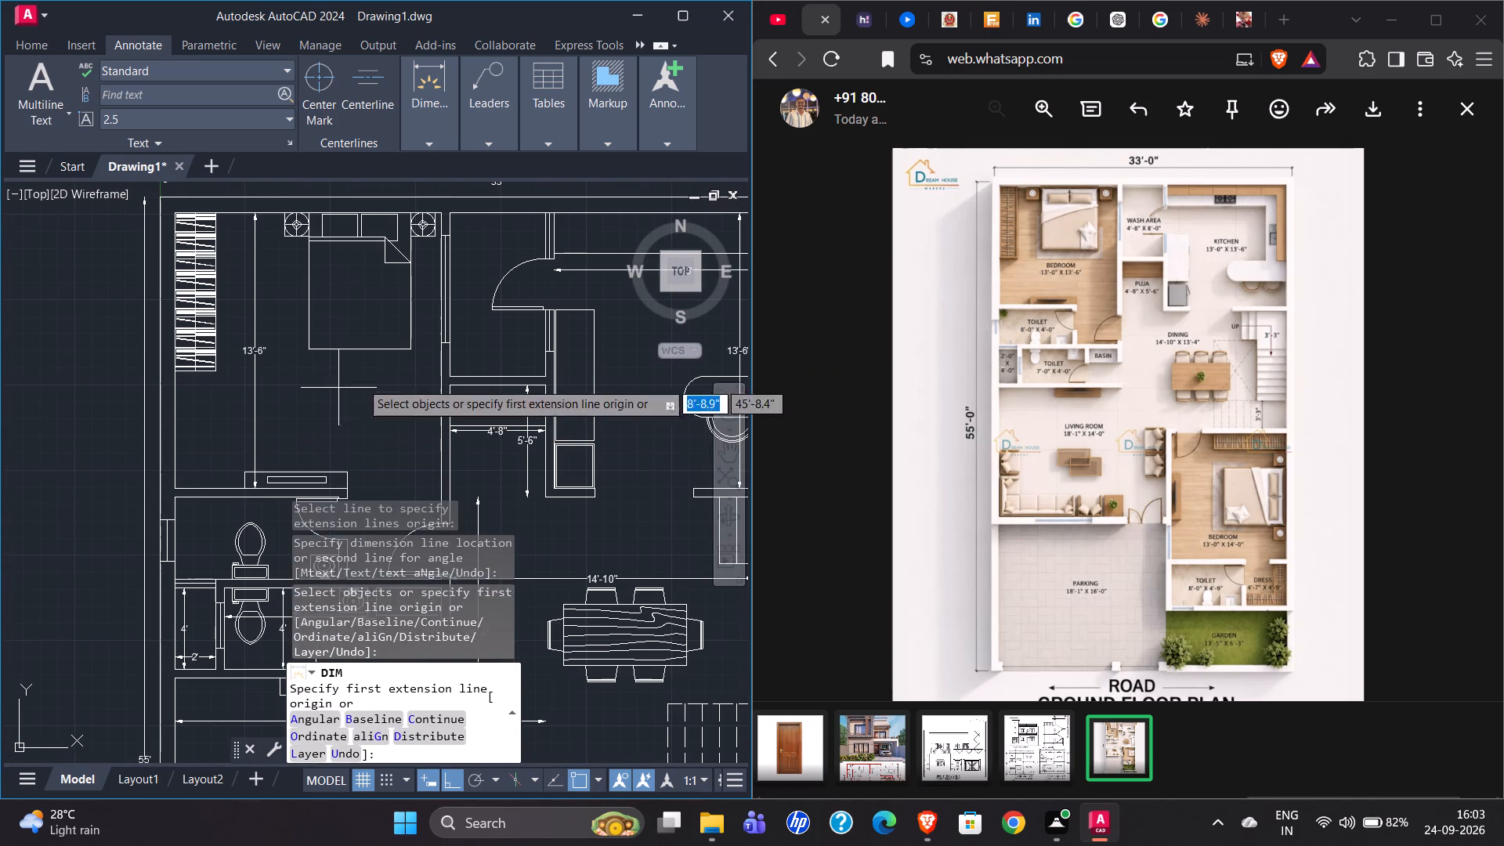
{"action": "left_click", "coordinate": [233, 214]}
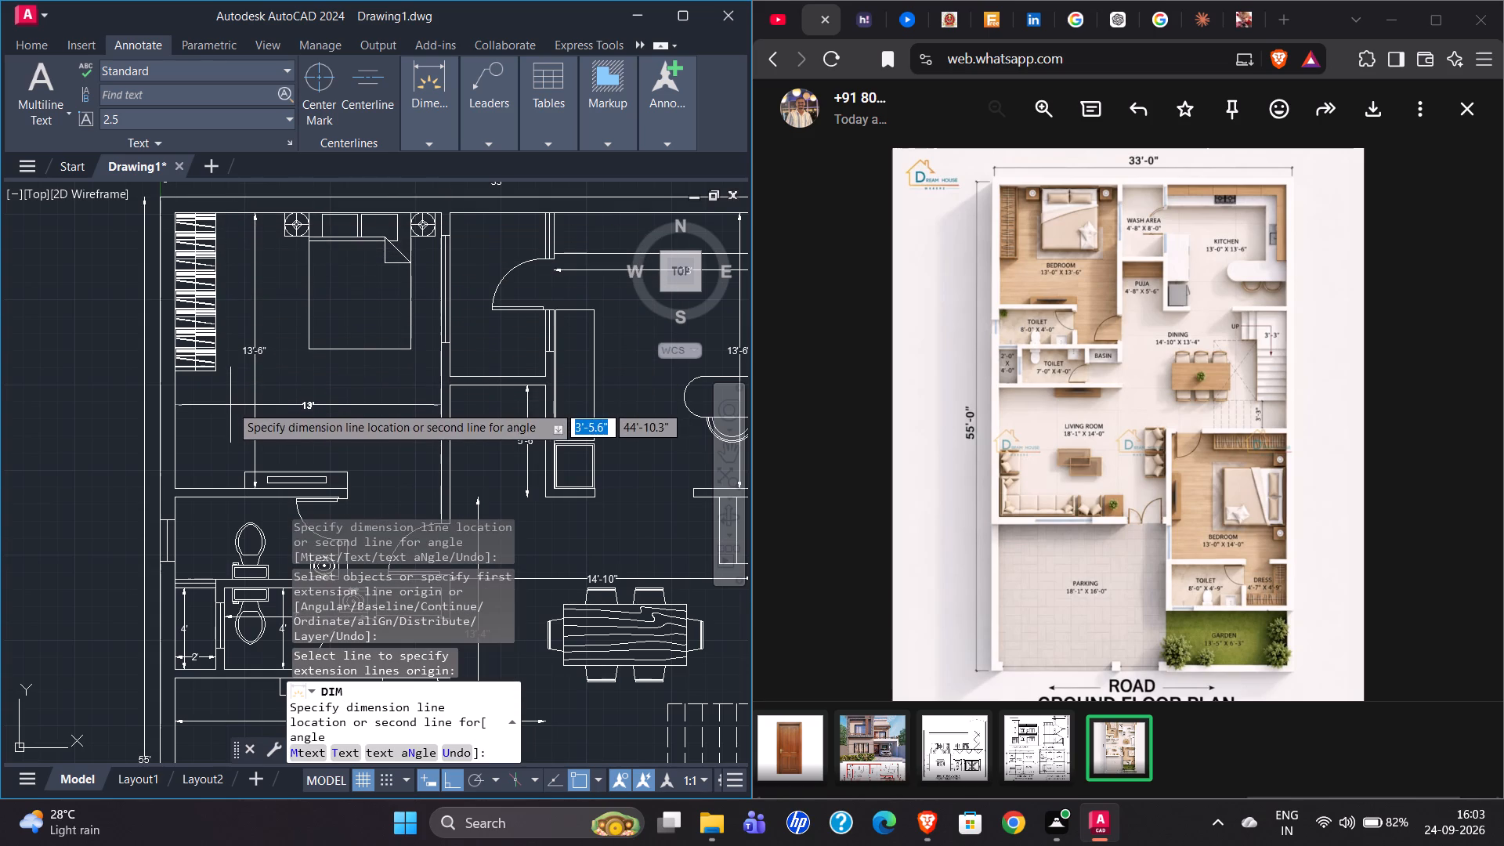
{"action": "left_click", "coordinate": [230, 405]}
Dimension the rear bedroom's attached toilet, with the width line above the WC and the depth line between the outer wall and the WC.
{"action": "scroll", "coordinate": [224, 275], "scroll_direction": "down", "scroll_amount": 1}
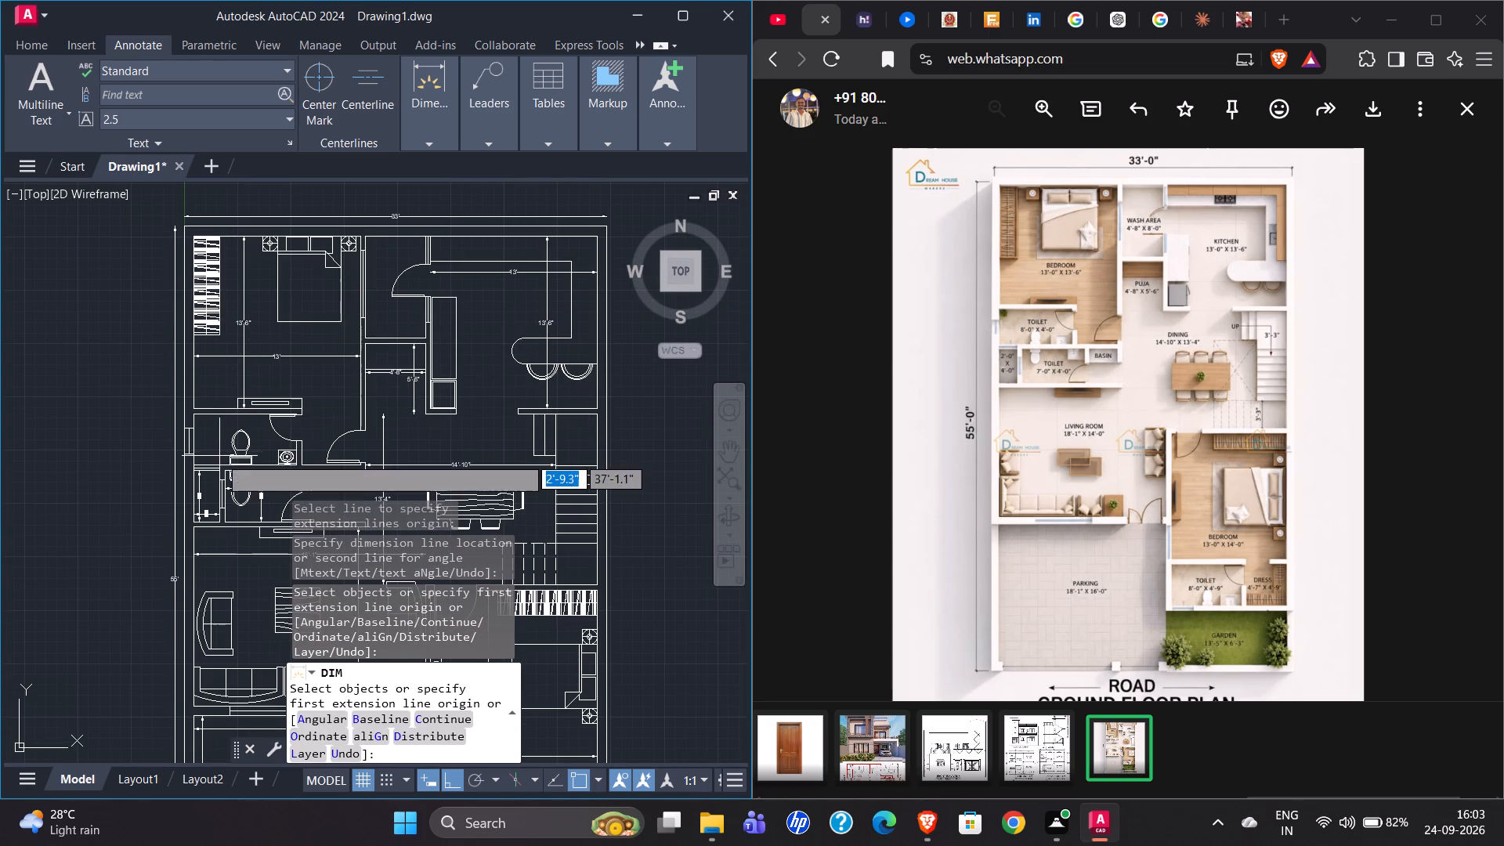
{"action": "scroll", "coordinate": [219, 457], "scroll_direction": "up", "scroll_amount": 2}
{"action": "left_click", "coordinate": [195, 367]}
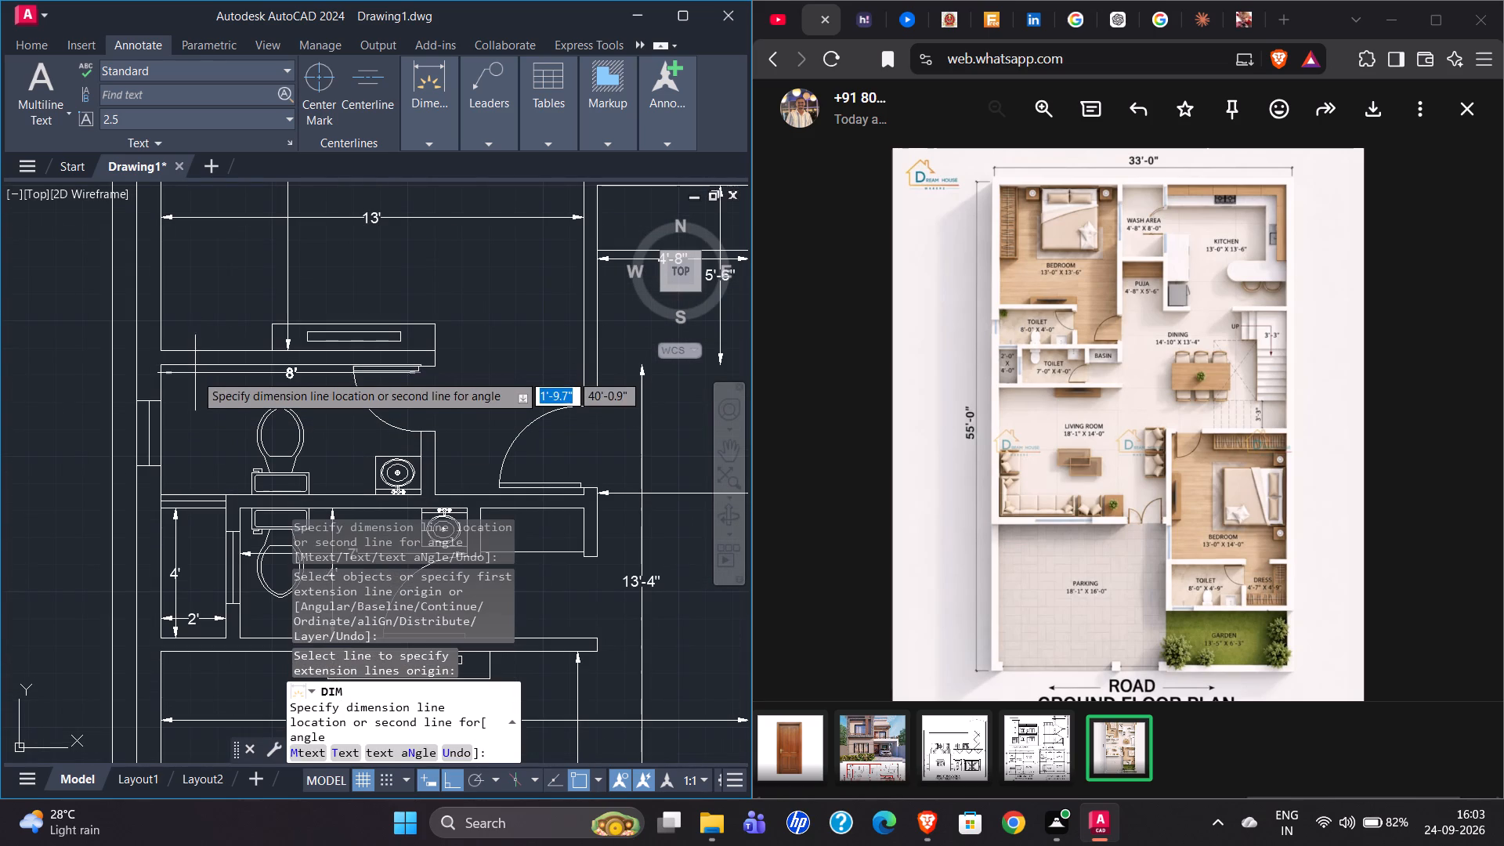
{"action": "left_click", "coordinate": [196, 390]}
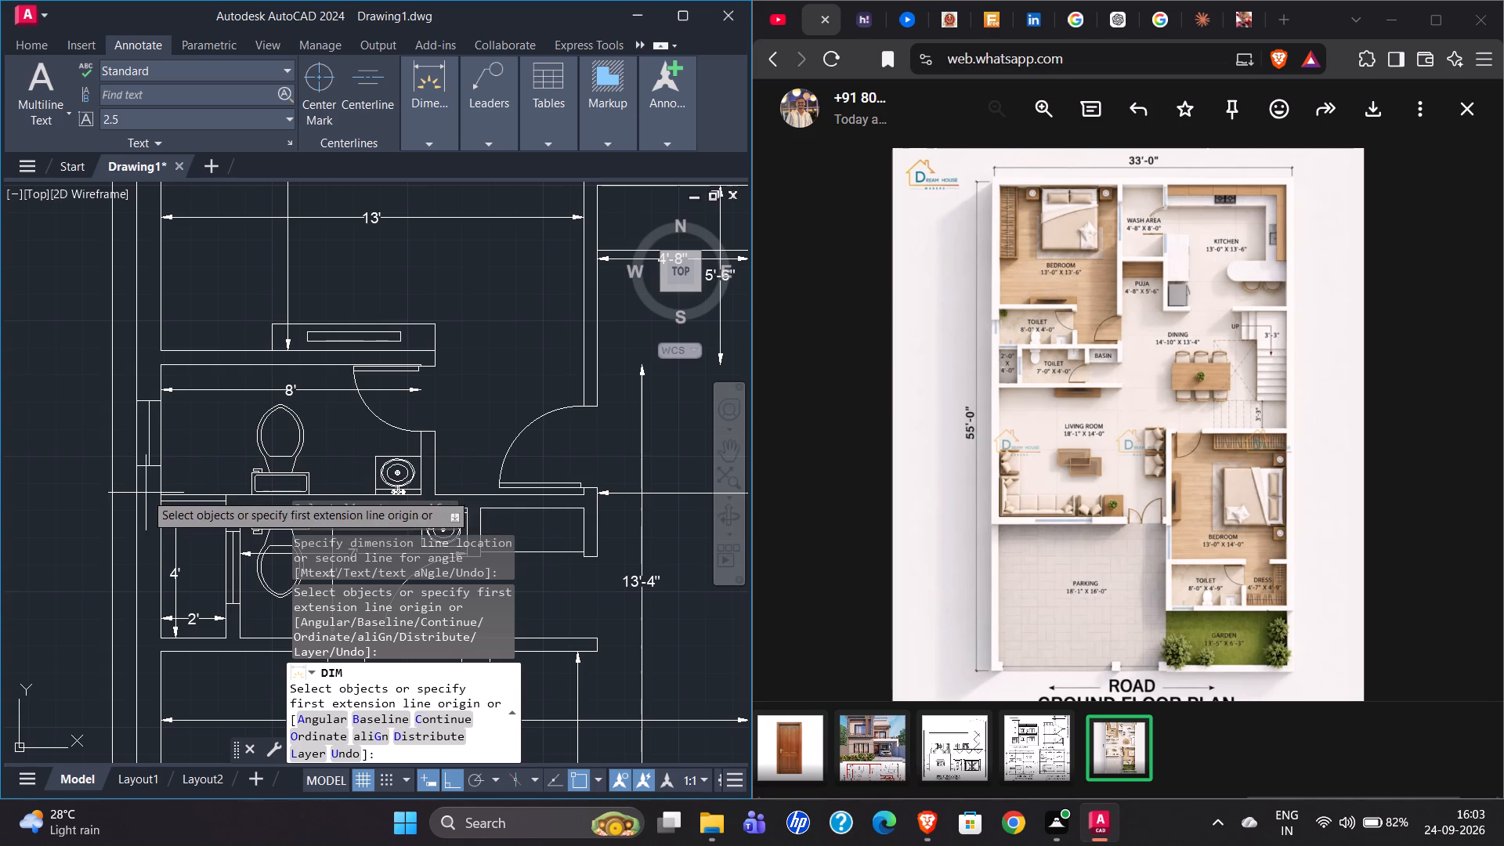
{"action": "left_click", "coordinate": [162, 481]}
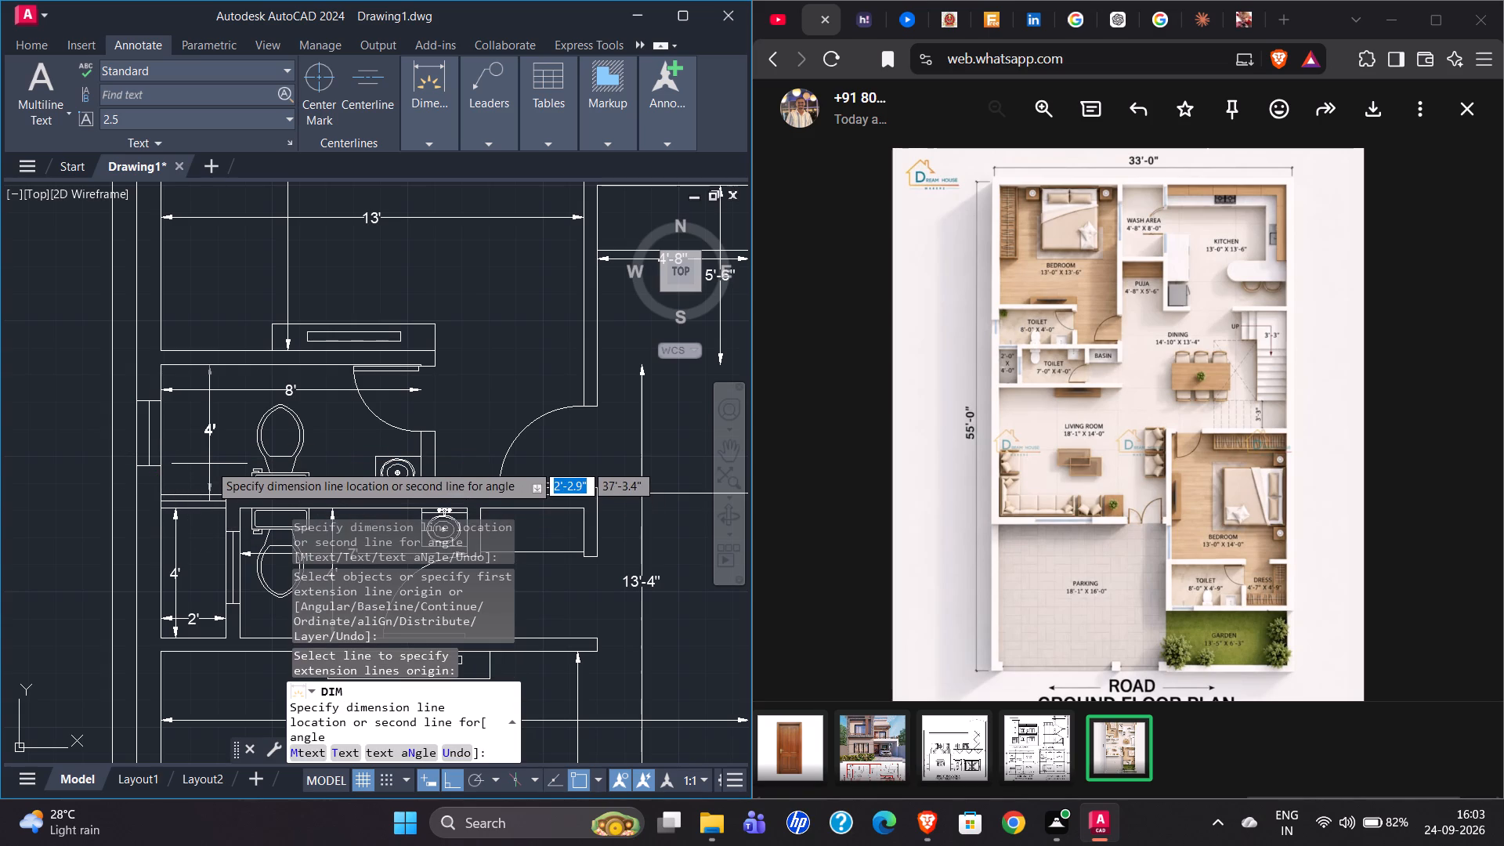
{"action": "left_click", "coordinate": [209, 462]}
Dimension the wash area's width just below its rear wall and its depth alongside the bedroom-side wall.
{"action": "scroll", "coordinate": [201, 410], "scroll_direction": "down", "scroll_amount": 2}
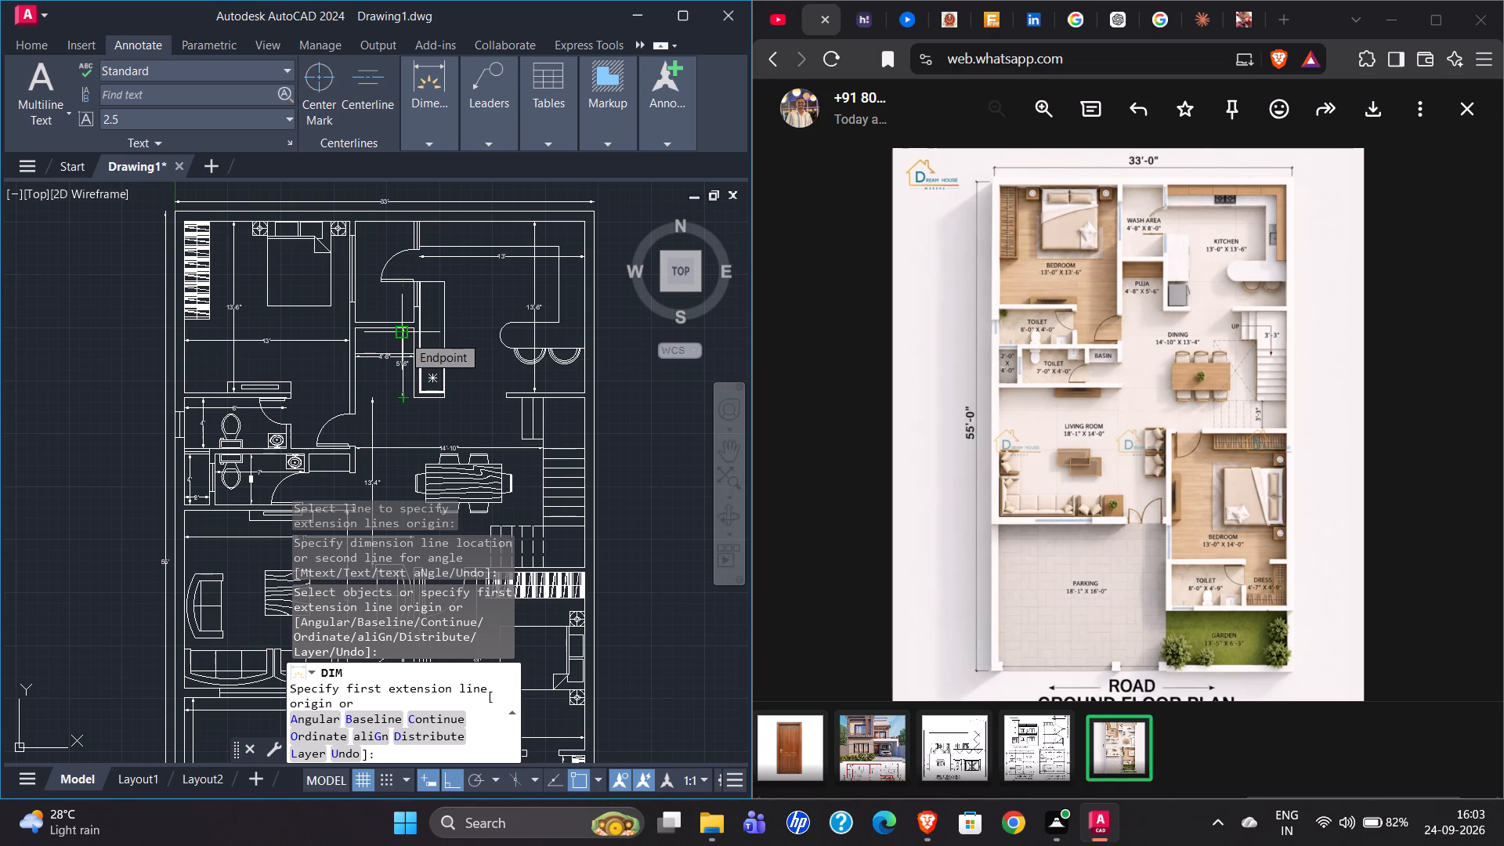
{"action": "scroll", "coordinate": [381, 230], "scroll_direction": "up", "scroll_amount": 3}
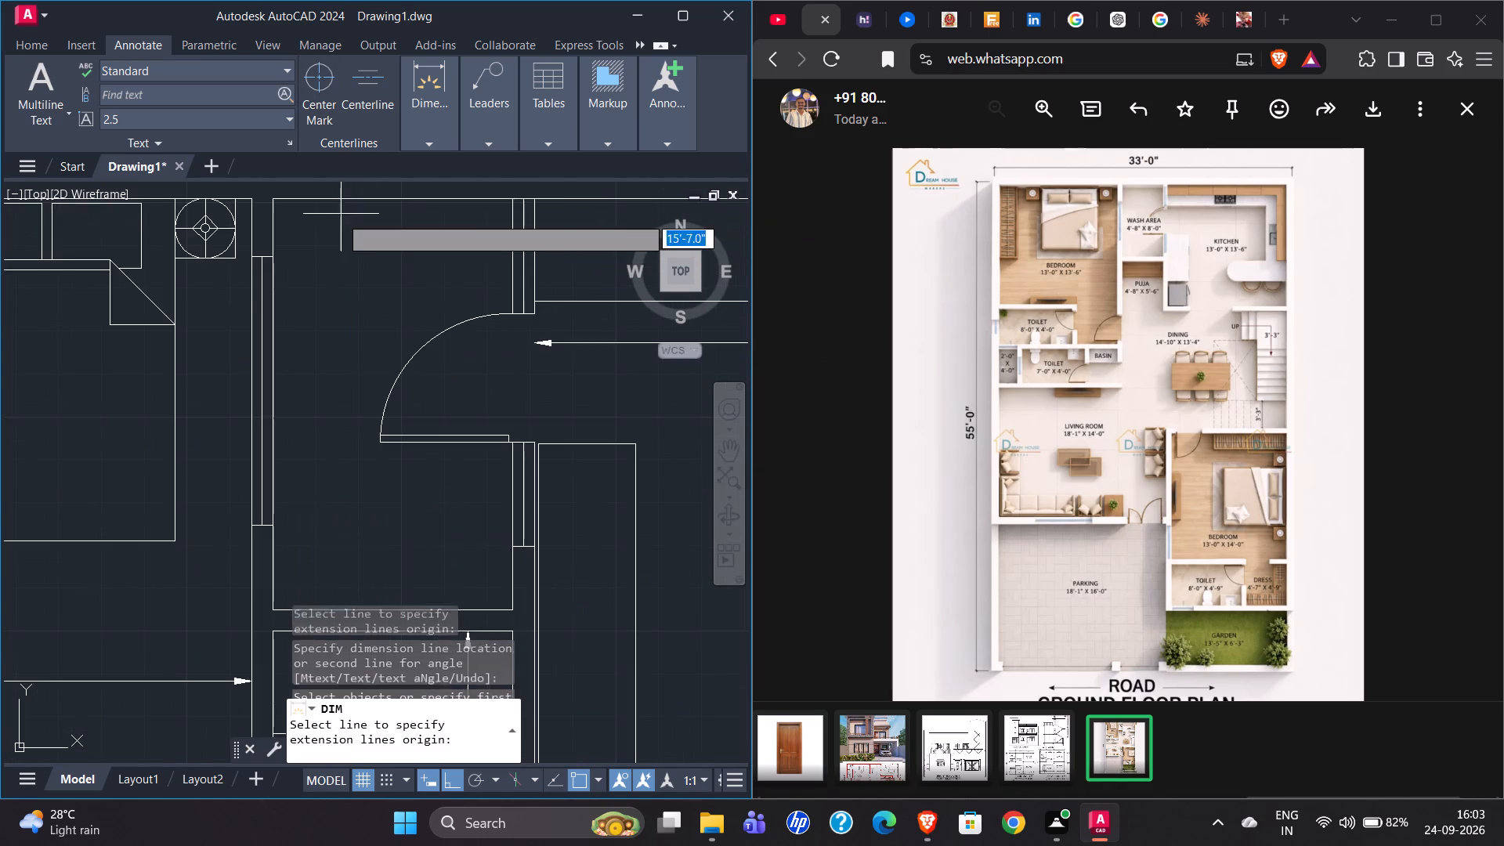
{"action": "scroll", "coordinate": [340, 275], "scroll_direction": "down", "scroll_amount": 1}
{"action": "left_click", "coordinate": [347, 226]}
{"action": "left_click", "coordinate": [344, 256]}
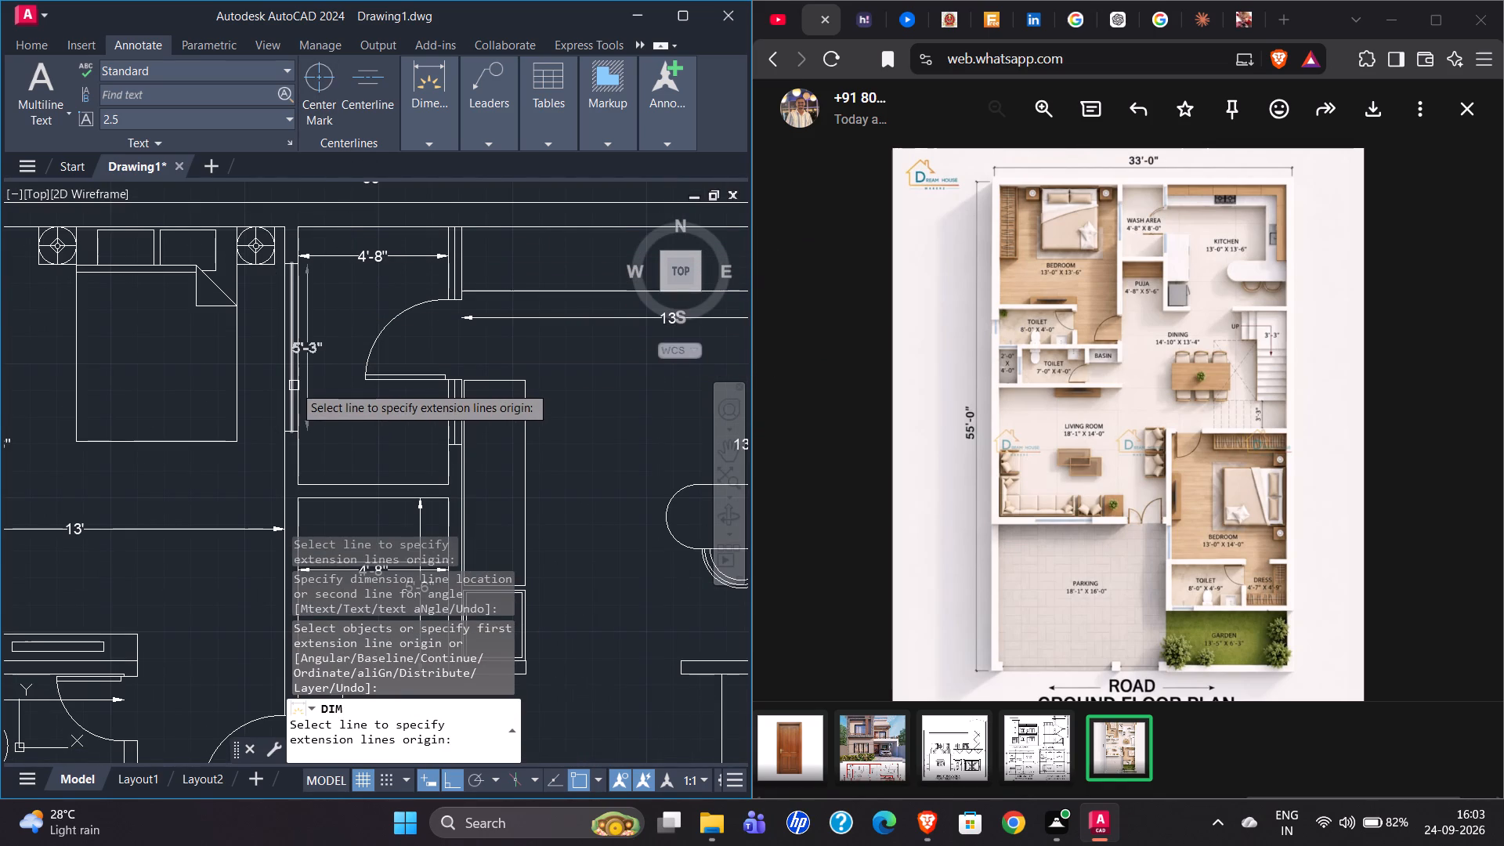
{"action": "left_click", "coordinate": [295, 465]}
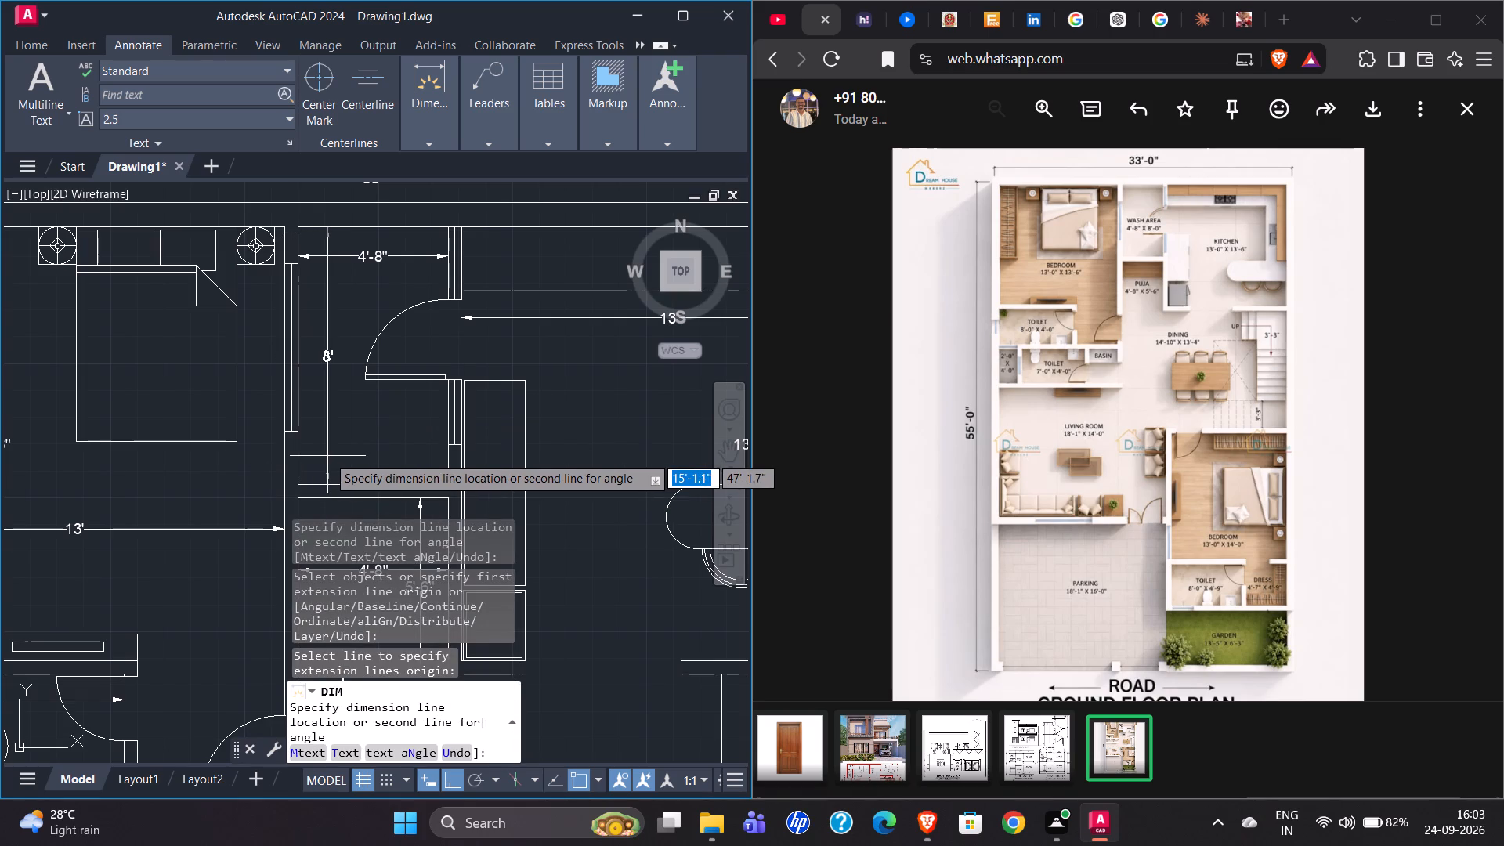
{"action": "left_click", "coordinate": [327, 456]}
Finish dimensioning and combine the entire floor plan, including all furniture and dimensions, into one unnamed group.
{"action": "scroll", "coordinate": [276, 283], "scroll_direction": "down", "scroll_amount": 3}
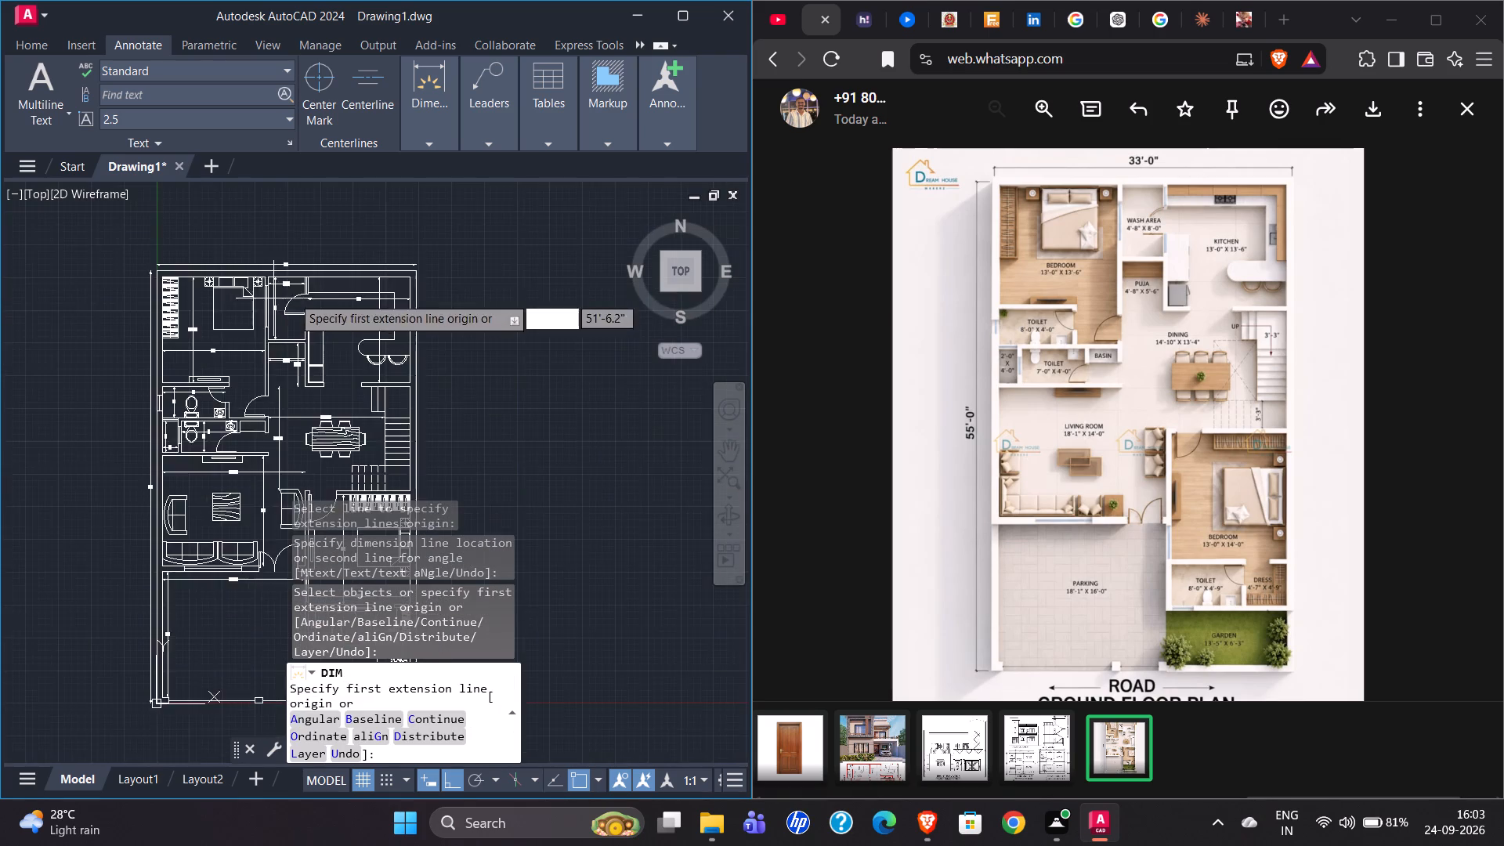
{"action": "scroll", "coordinate": [332, 285], "scroll_direction": "down", "scroll_amount": 3}
{"action": "scroll", "coordinate": [320, 361], "scroll_direction": "up", "scroll_amount": 4}
{"action": "scroll", "coordinate": [195, 403], "scroll_direction": "down", "scroll_amount": 1}
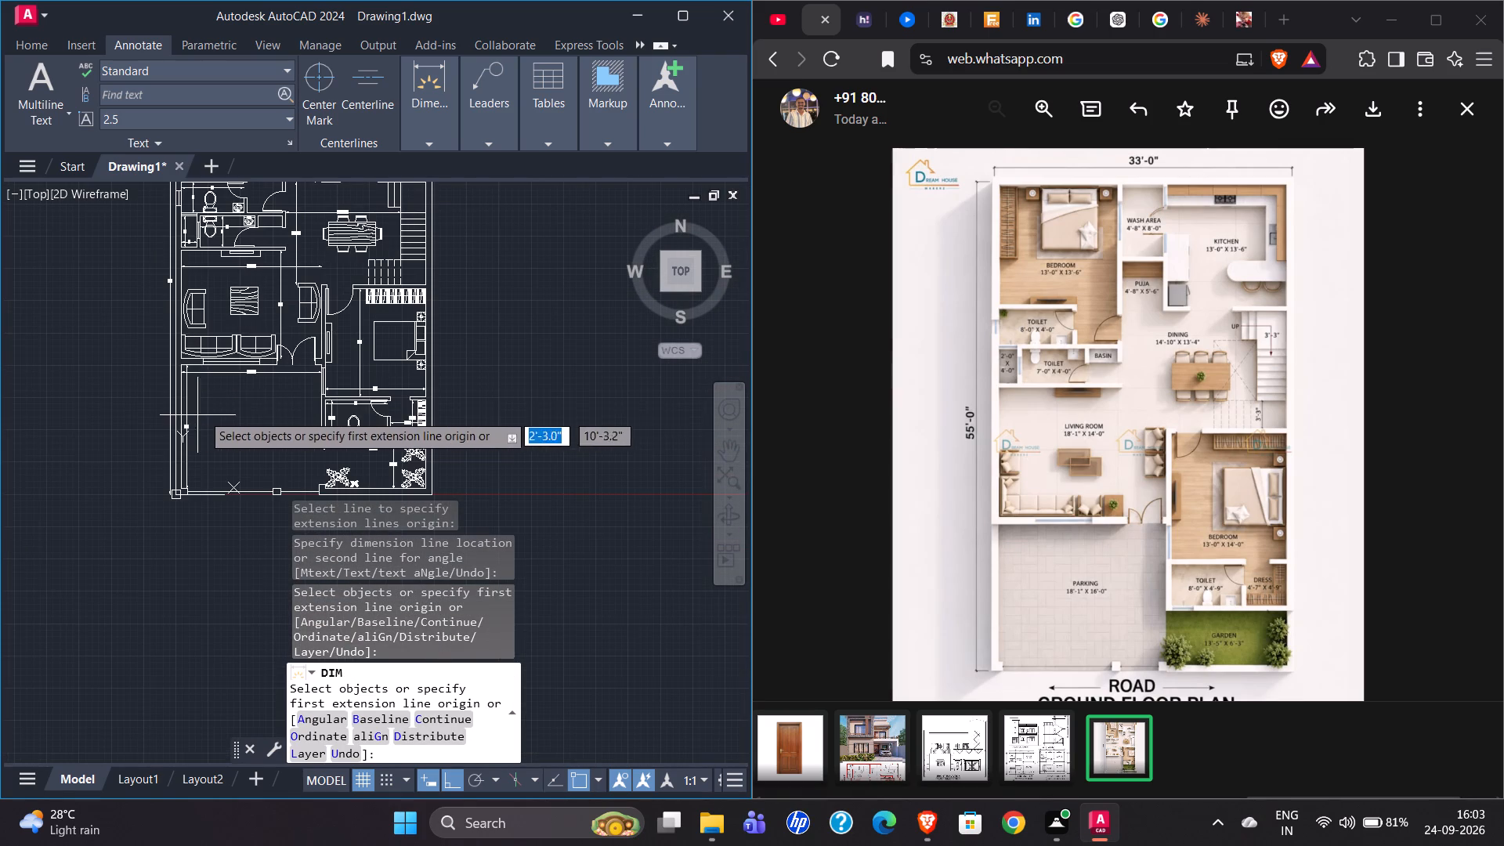
{"action": "scroll", "coordinate": [190, 489], "scroll_direction": "down", "scroll_amount": 1}
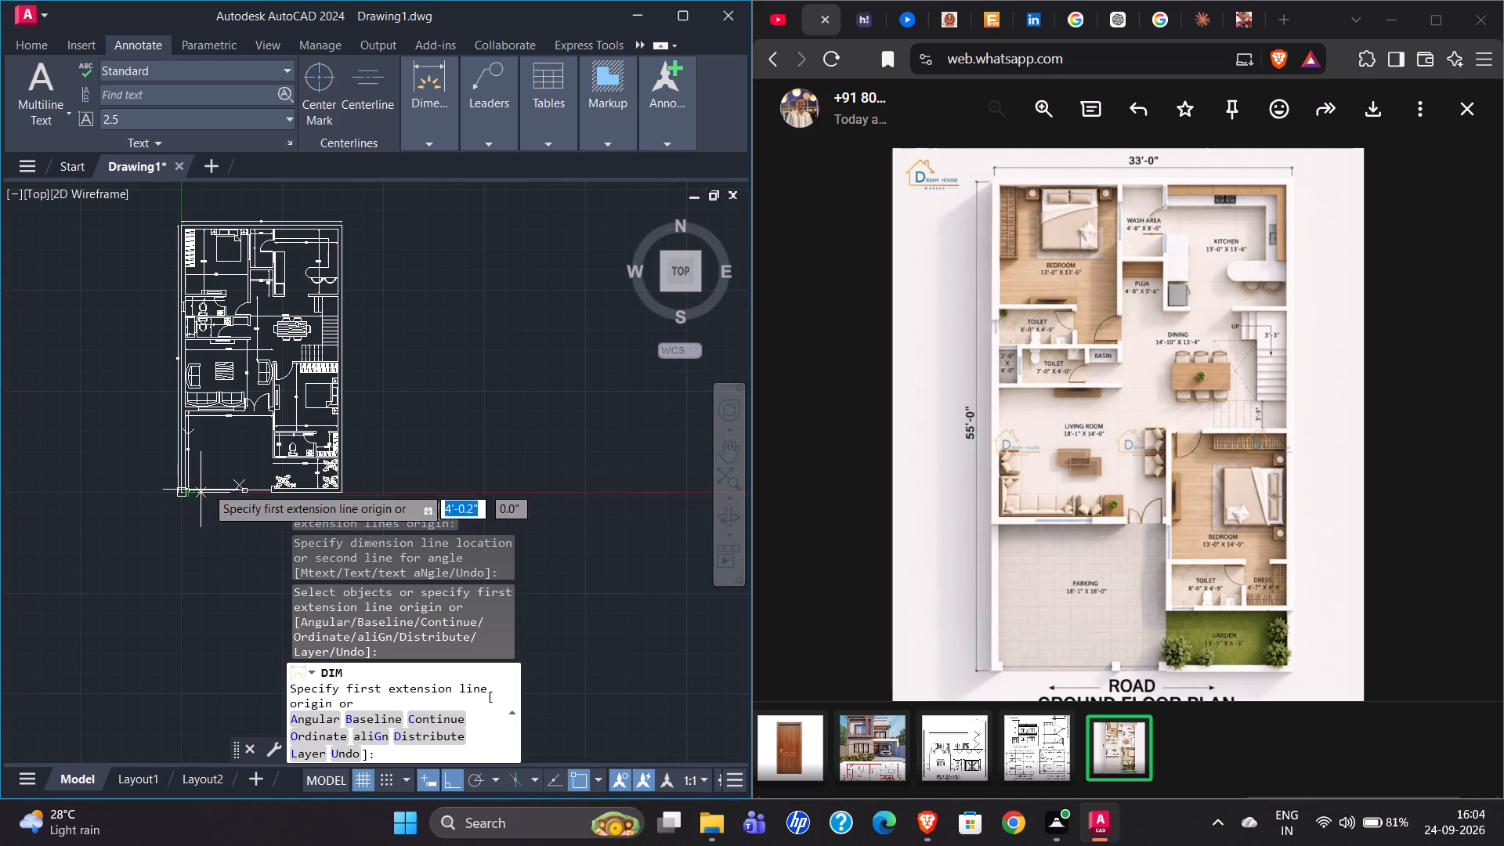
{"action": "scroll", "coordinate": [197, 488], "scroll_direction": "down", "scroll_amount": 1}
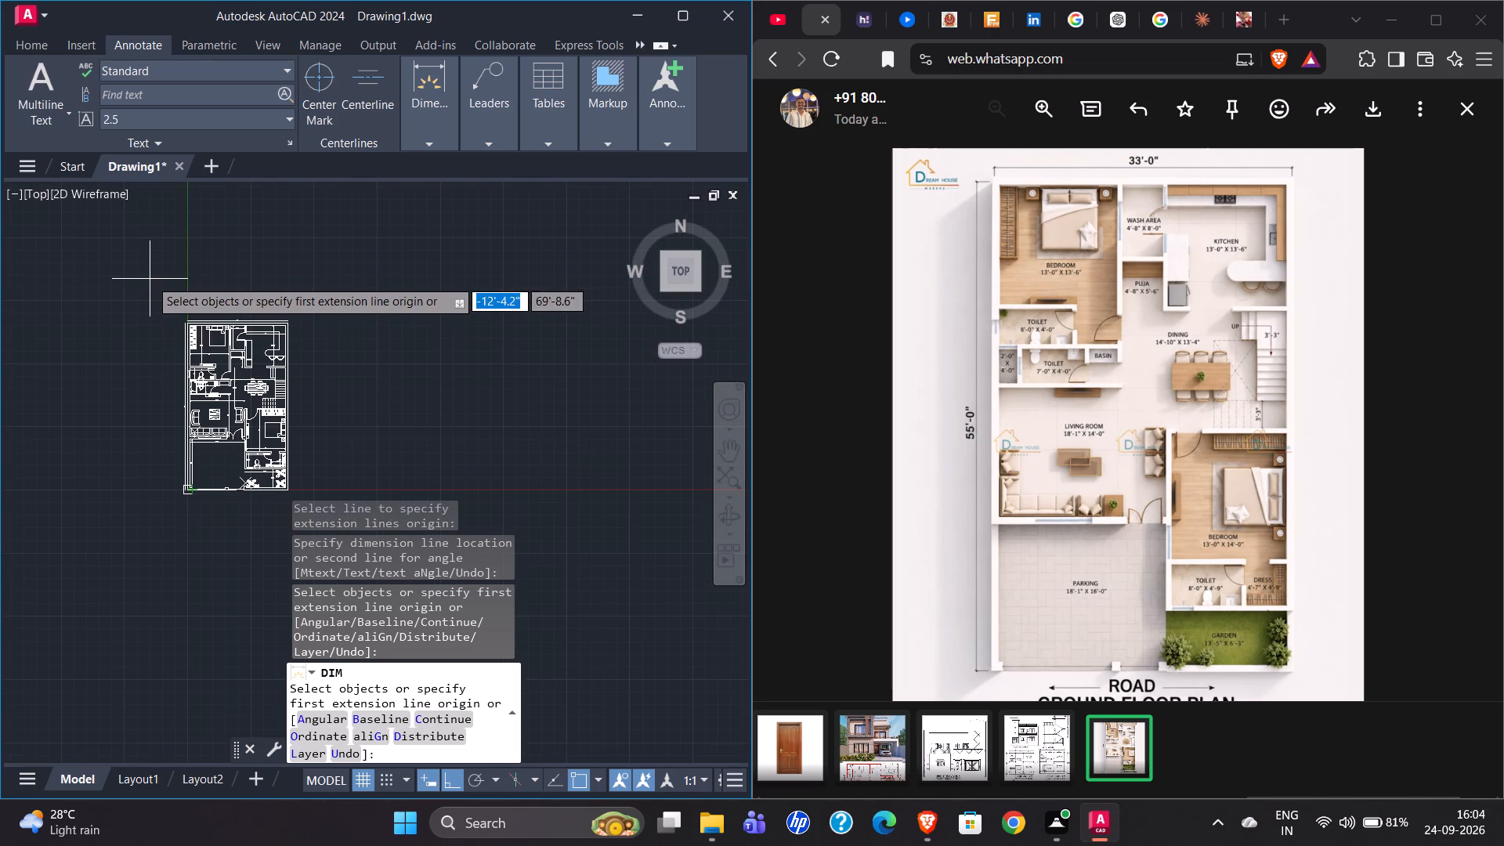
{"action": "left_click", "coordinate": [150, 279]}
{"action": "key", "text": "Escape"}
{"action": "left_click", "coordinate": [154, 288]}
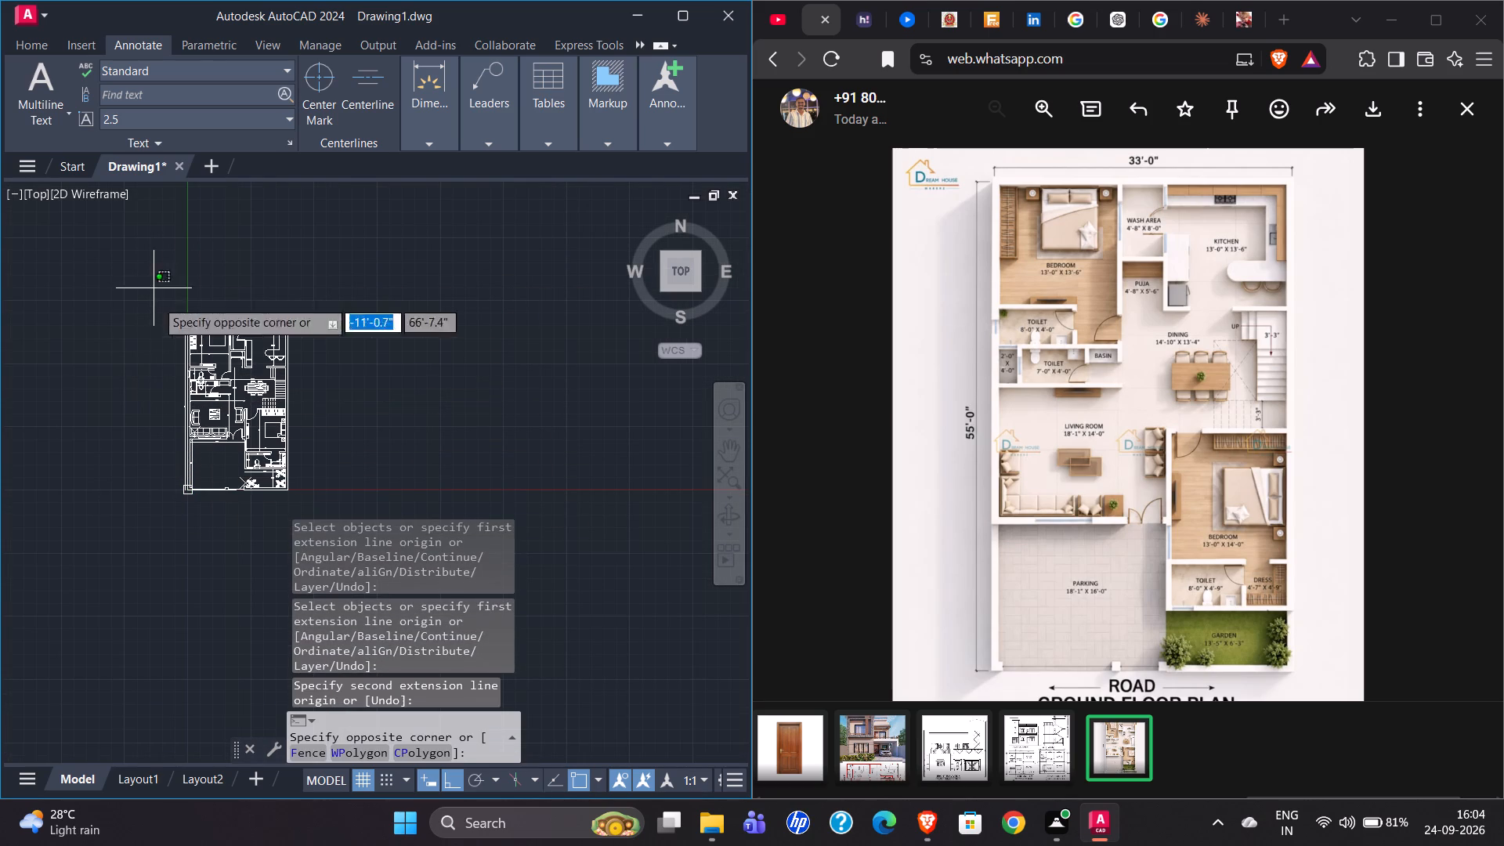
{"action": "left_click", "coordinate": [334, 504]}
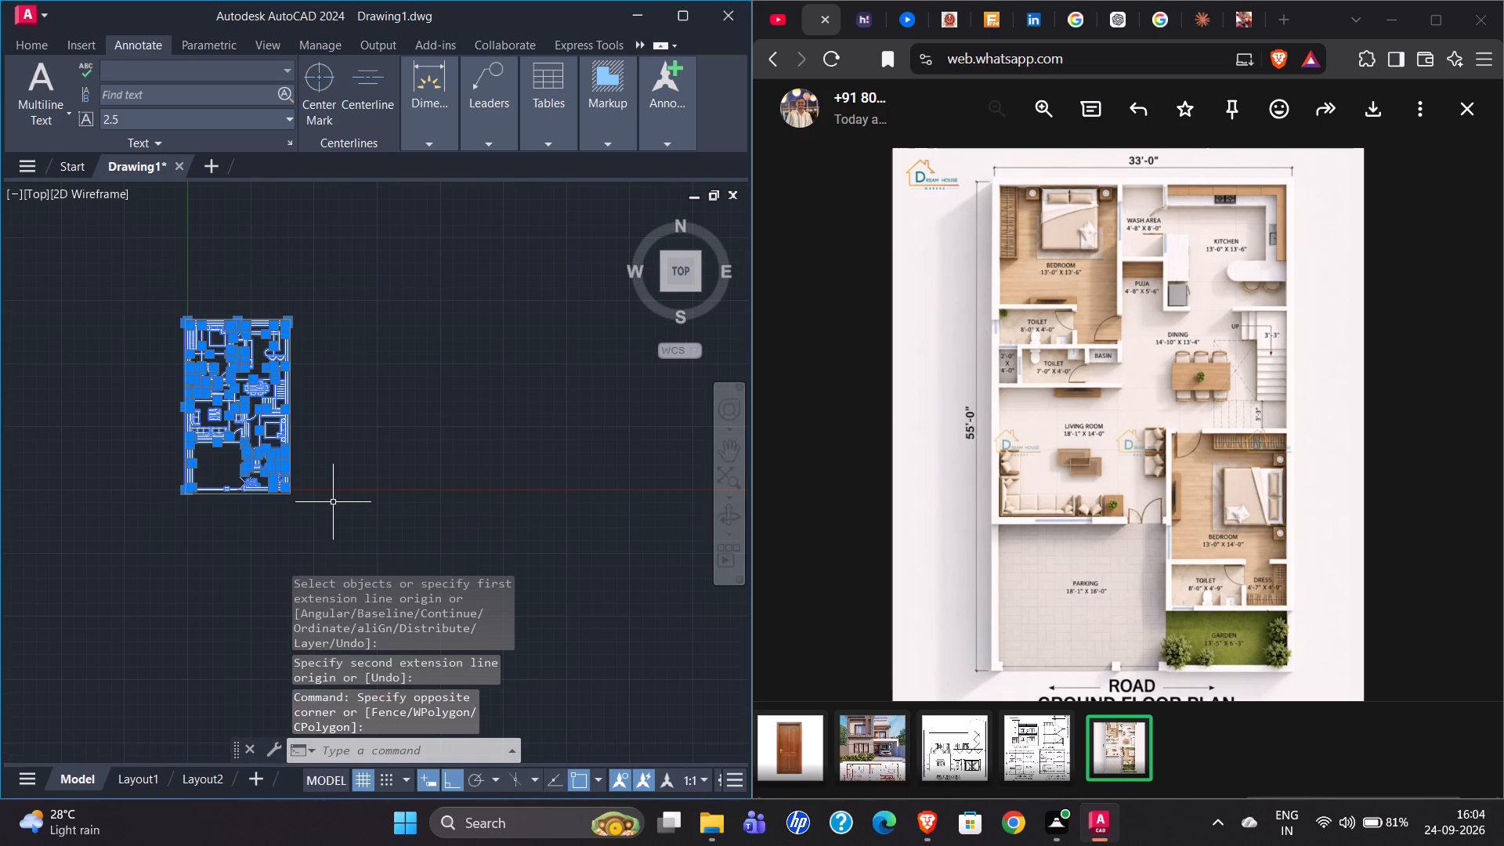
{"action": "key", "text": "g"}
{"action": "key", "text": "Return"}
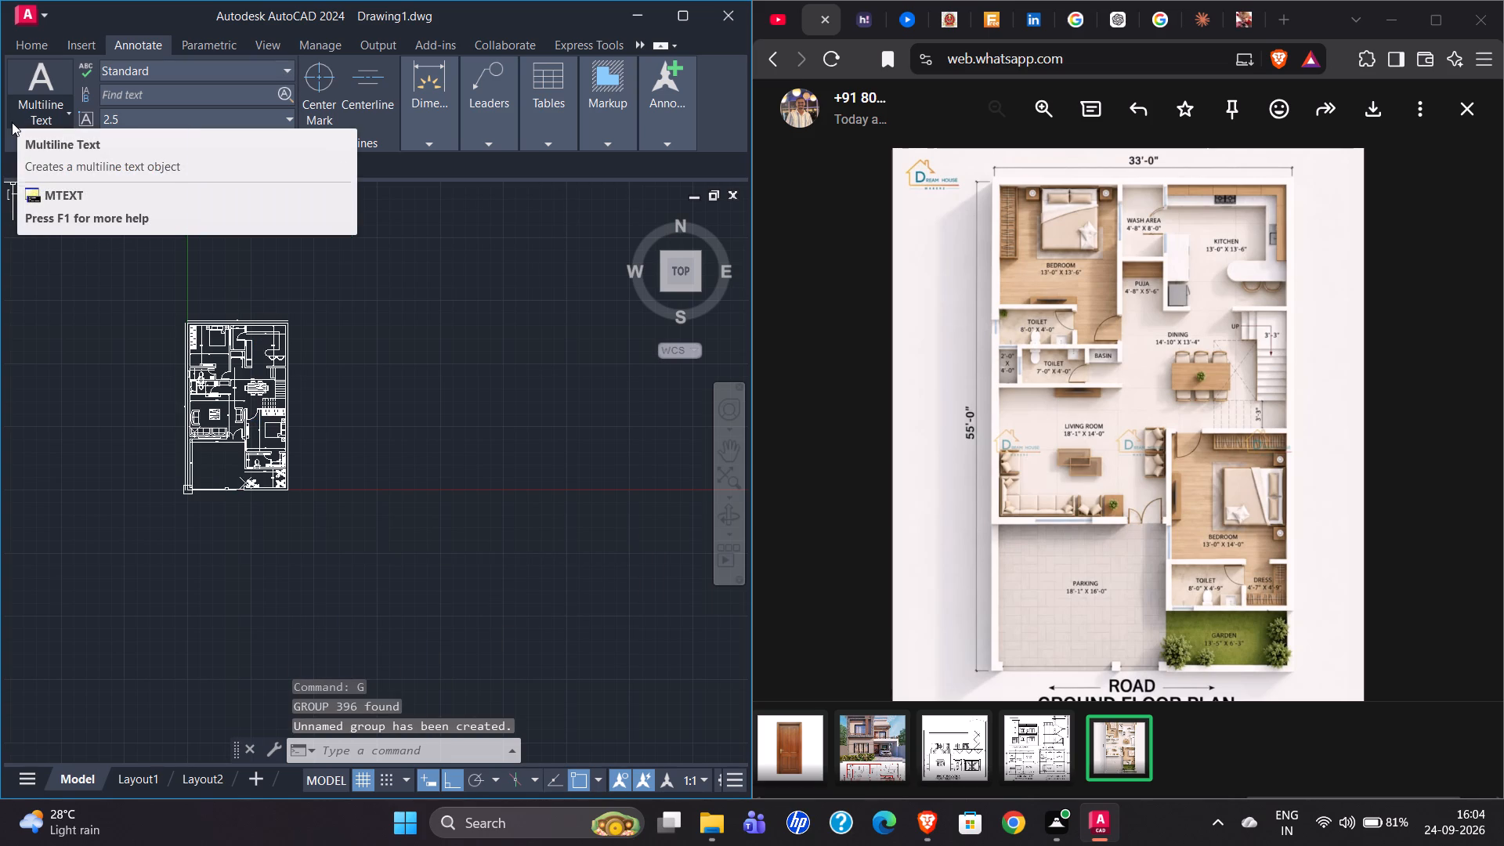
Save the drawing in the AUTO CAD folder on the C: drive under the file name SEP24-2dwg.
{"action": "scroll", "coordinate": [208, 432], "scroll_direction": "up", "scroll_amount": 2}
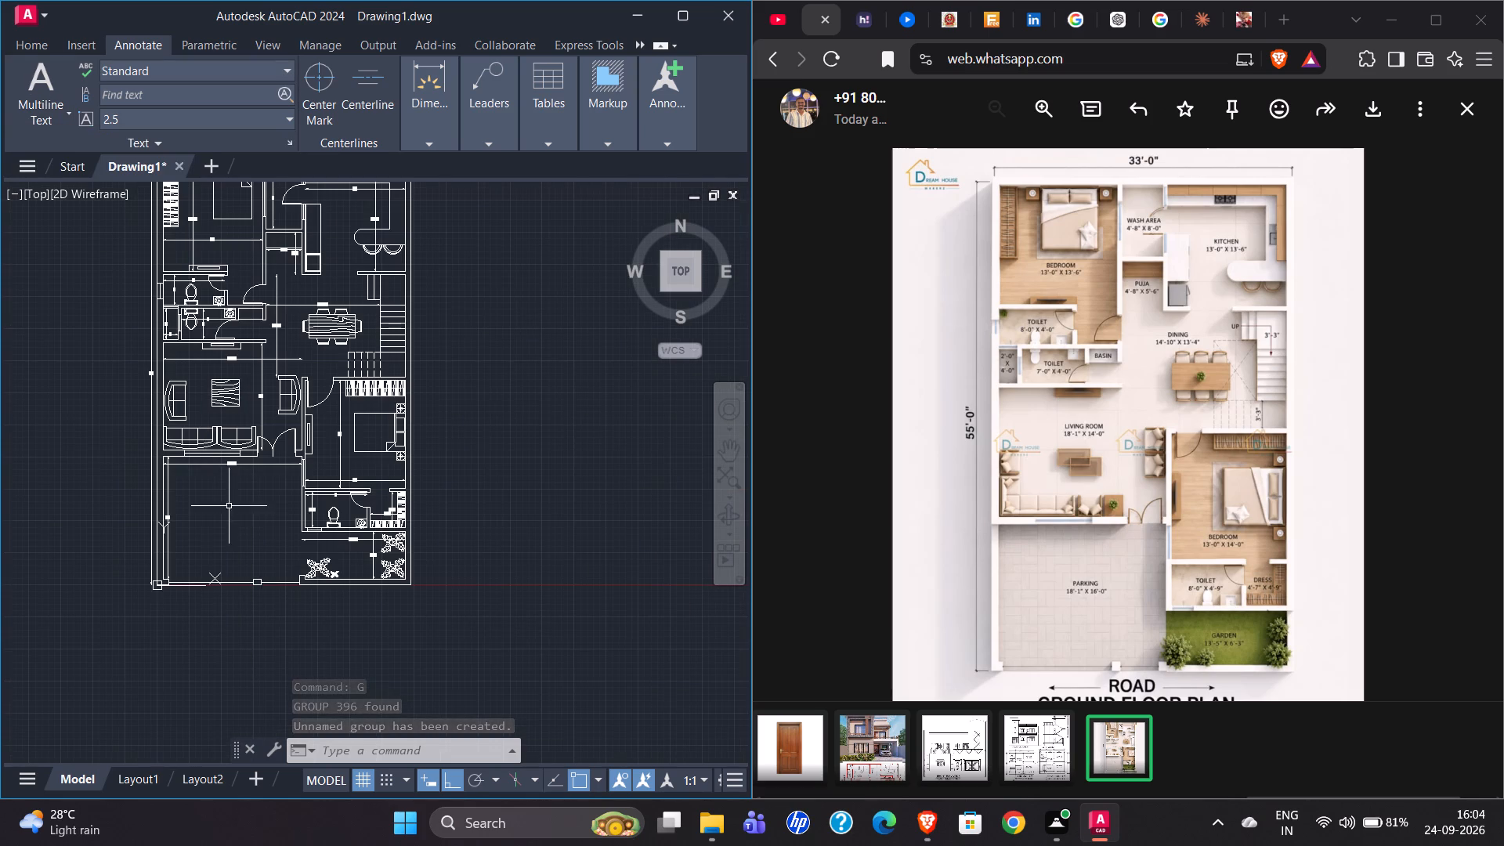
{"action": "scroll", "coordinate": [273, 476], "scroll_direction": "down", "scroll_amount": 1}
{"action": "scroll", "coordinate": [204, 290], "scroll_direction": "up", "scroll_amount": 1}
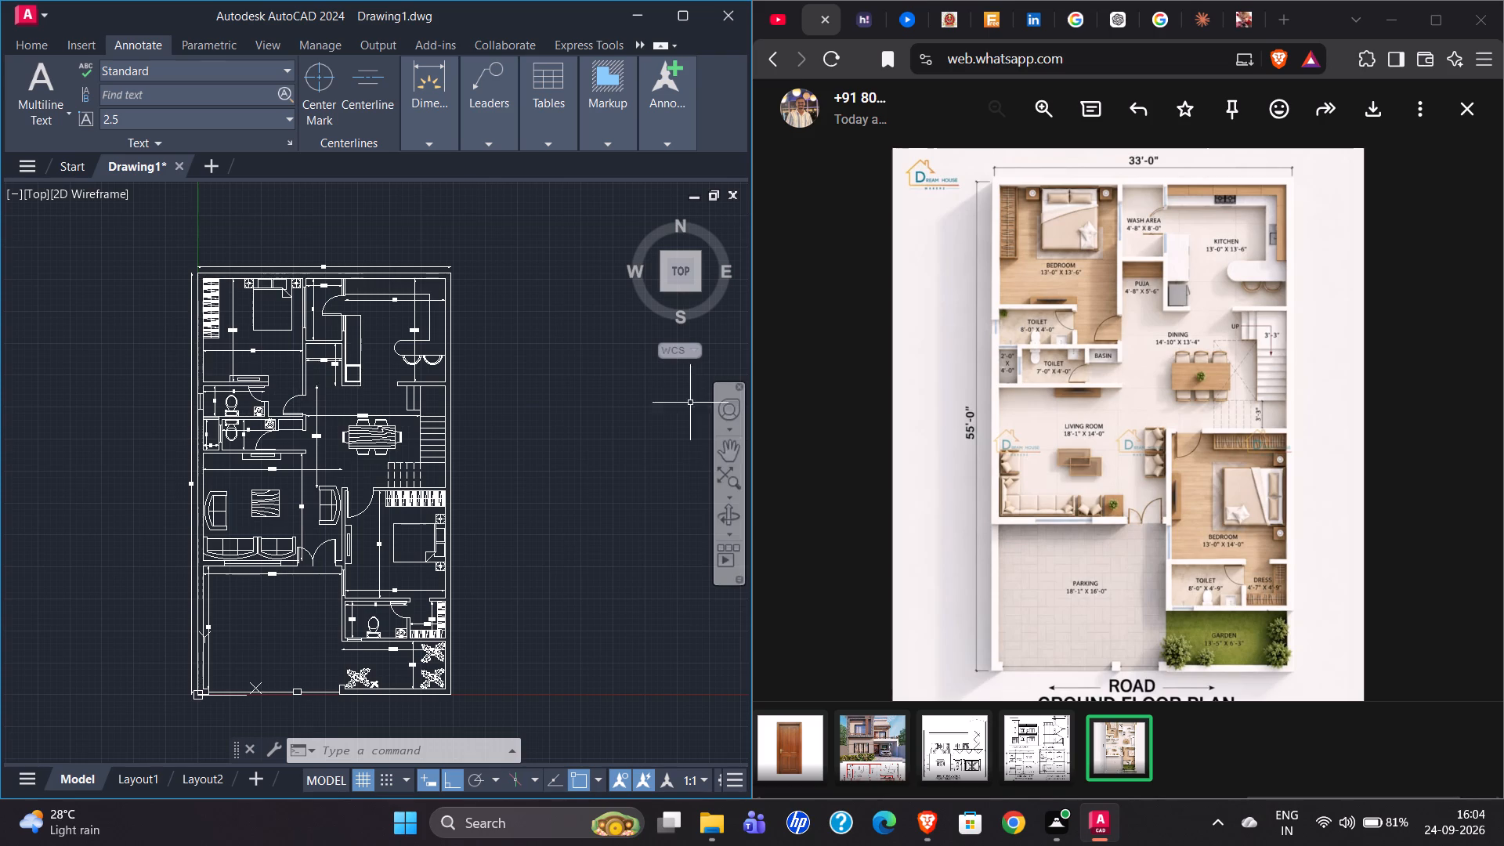
{"action": "key", "text": "ctrl+s"}
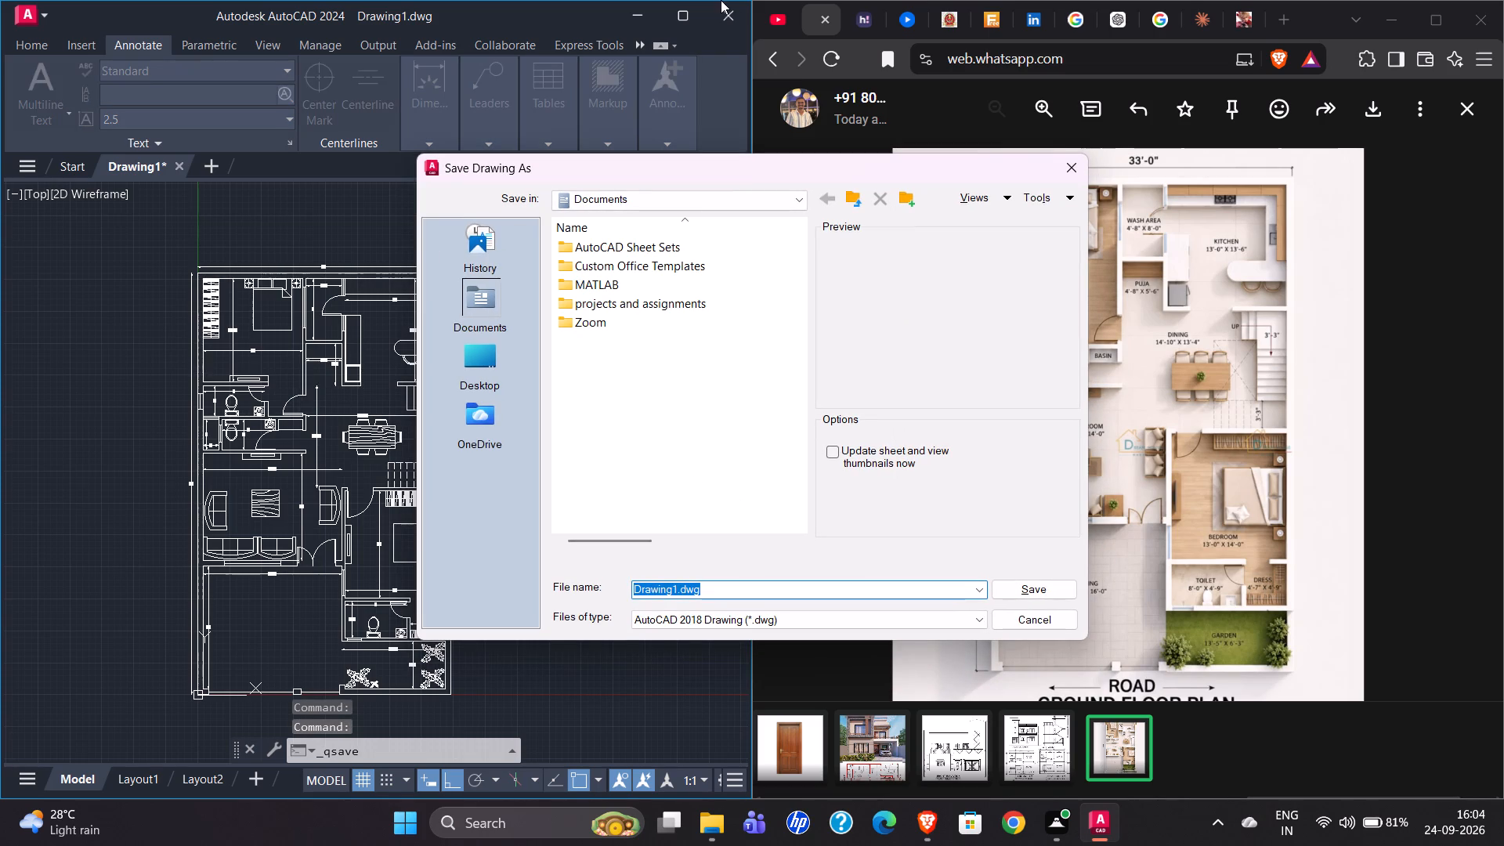
{"action": "left_click", "coordinate": [692, 196]}
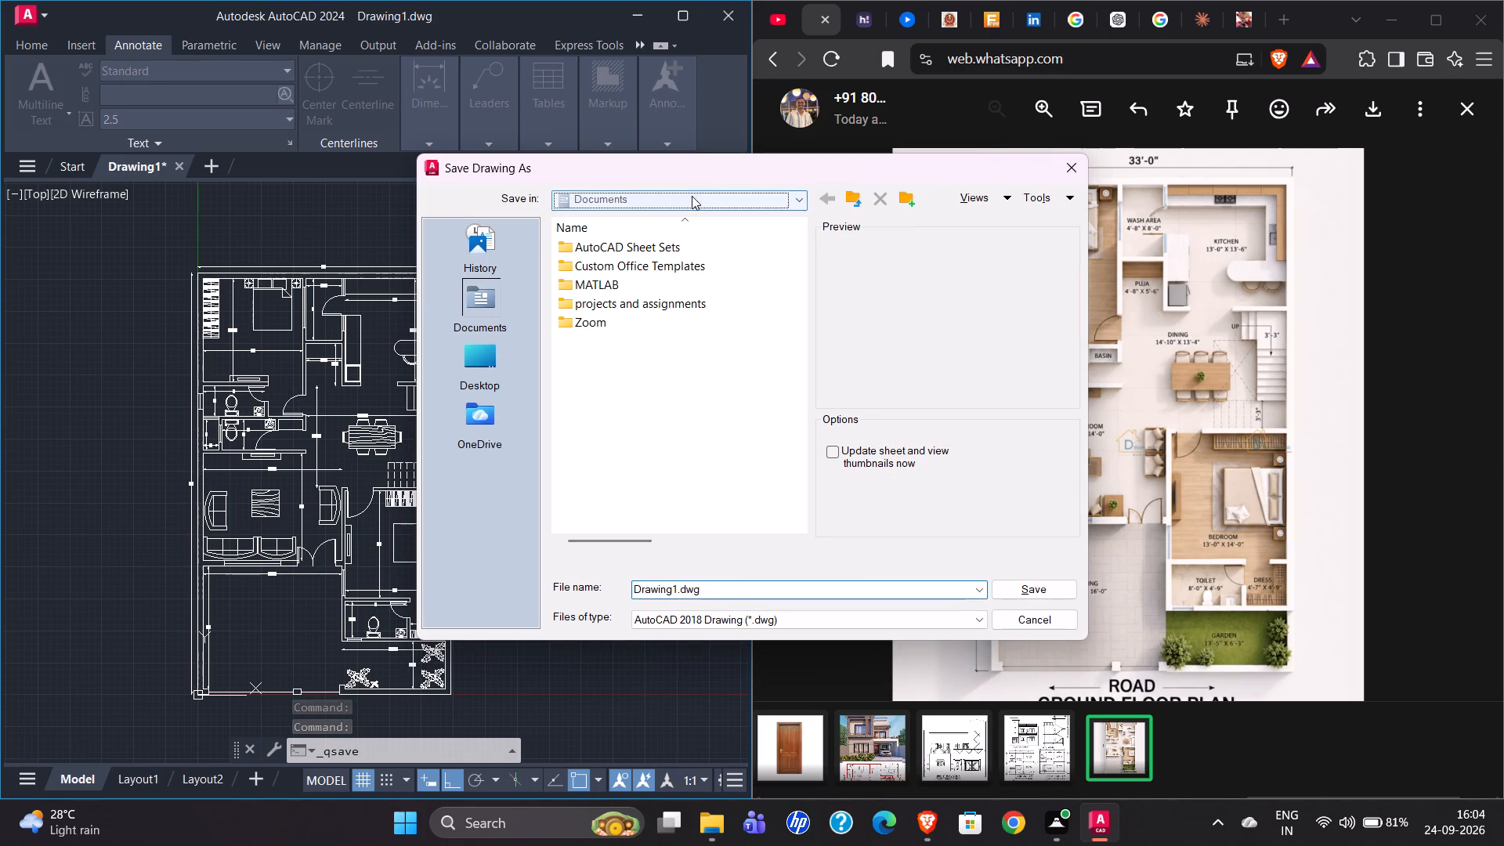
{"action": "left_click", "coordinate": [649, 267]}
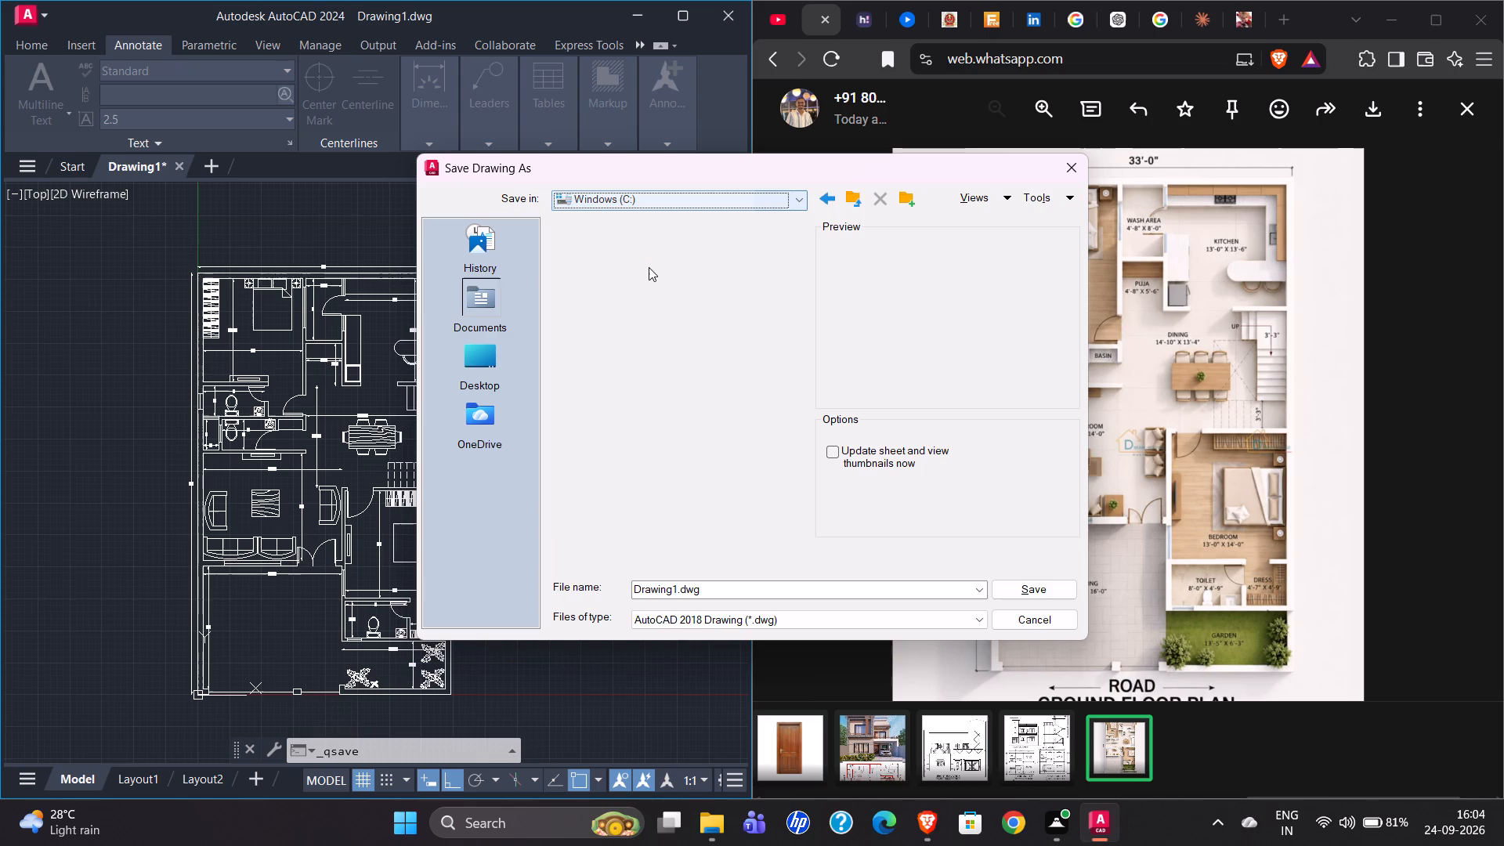
{"action": "double_click", "coordinate": [624, 309]}
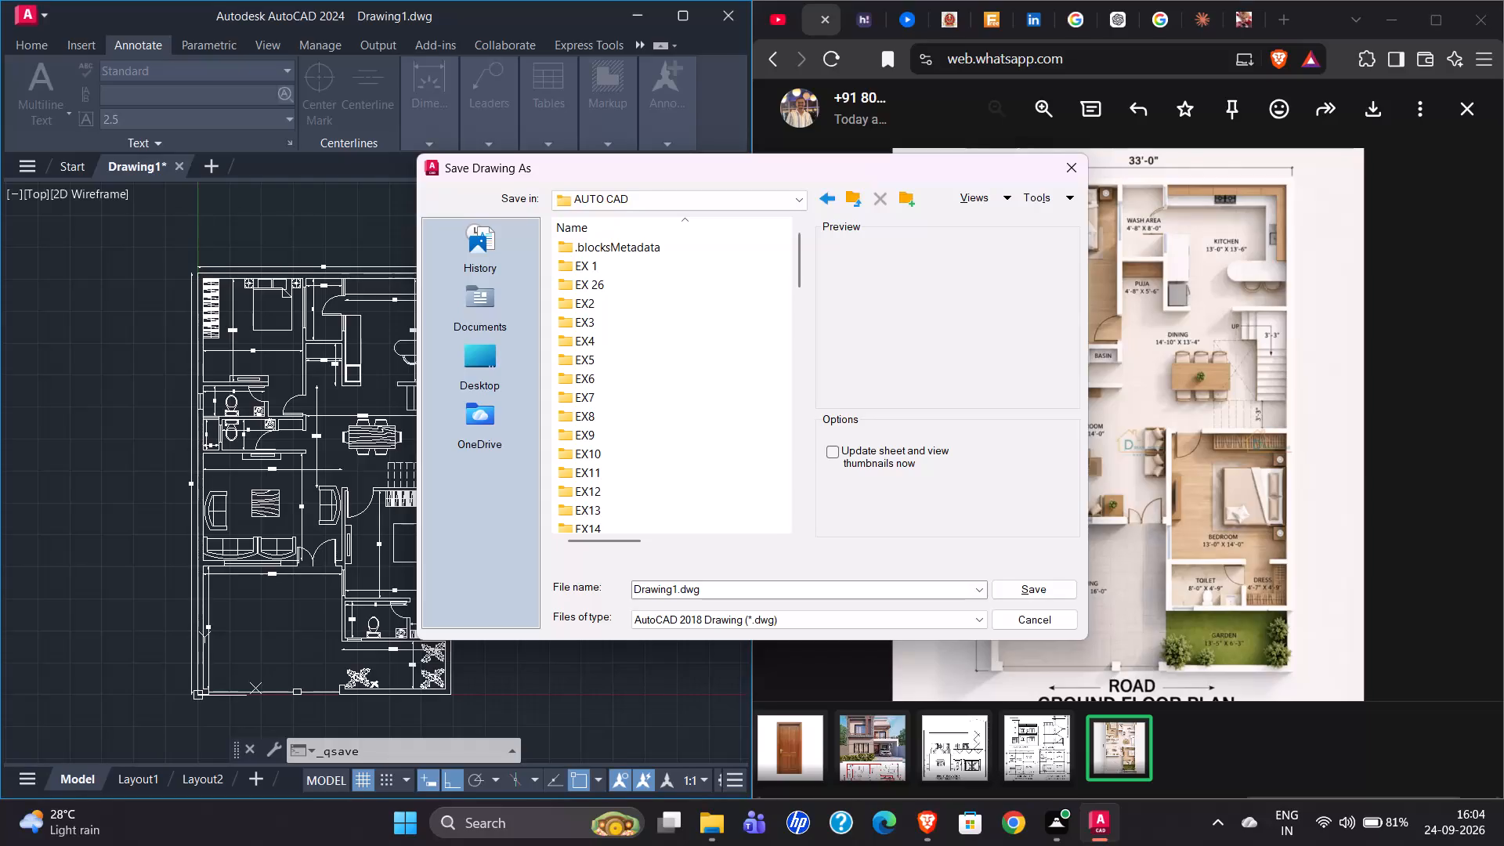
{"action": "left_click_drag", "start_coordinate": [676, 591], "coordinate": [623, 589]}
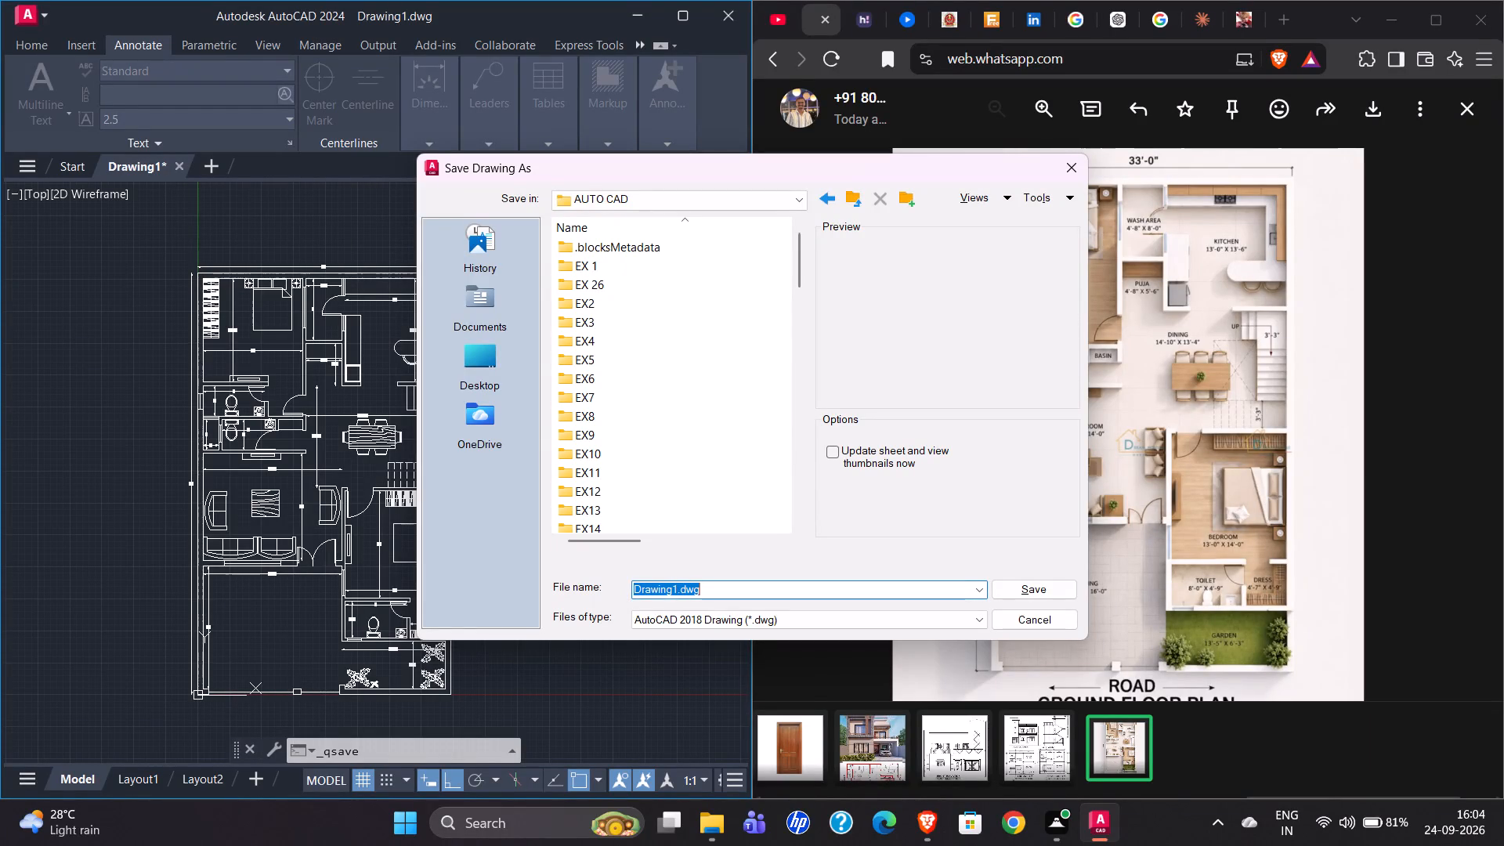
{"action": "left_click_drag", "start_coordinate": [679, 587], "coordinate": [628, 591]}
{"action": "type", "text": "SE"}
{"action": "key", "text": "p"}
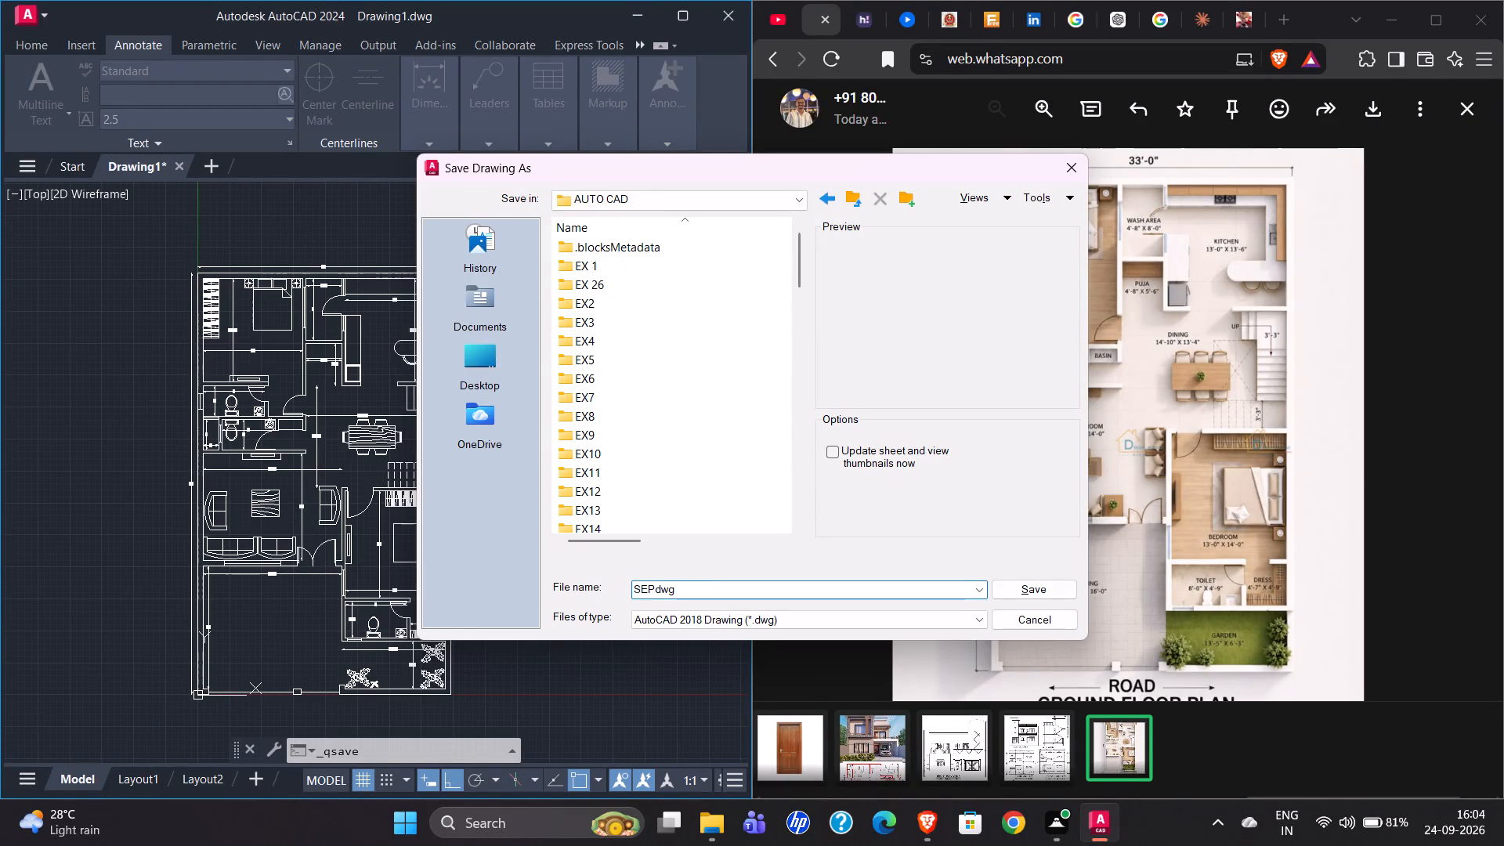
{"action": "type", "text": "24-2"}
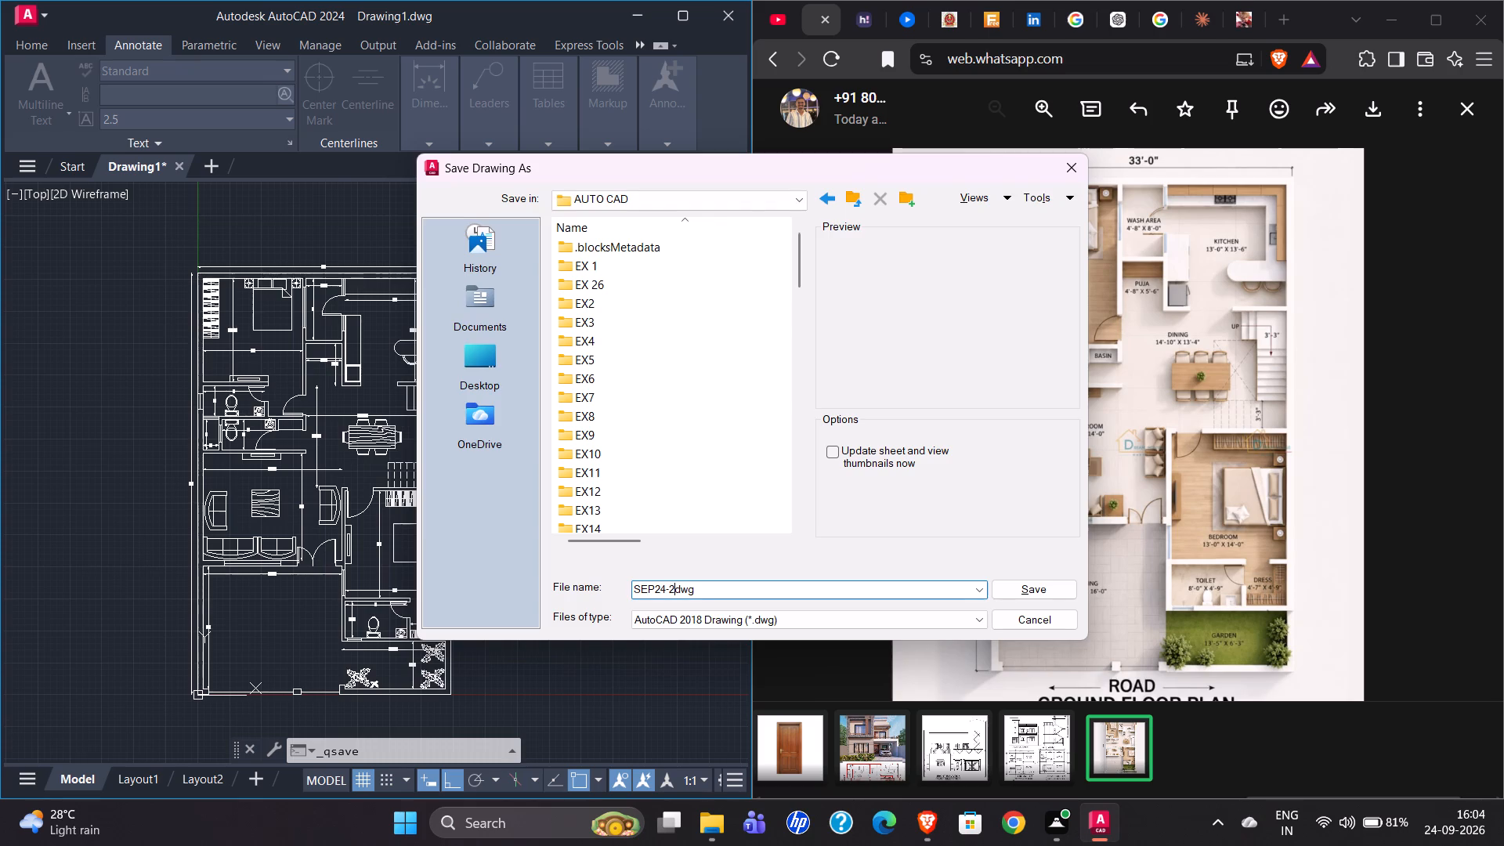
{"action": "key", "text": "Return"}
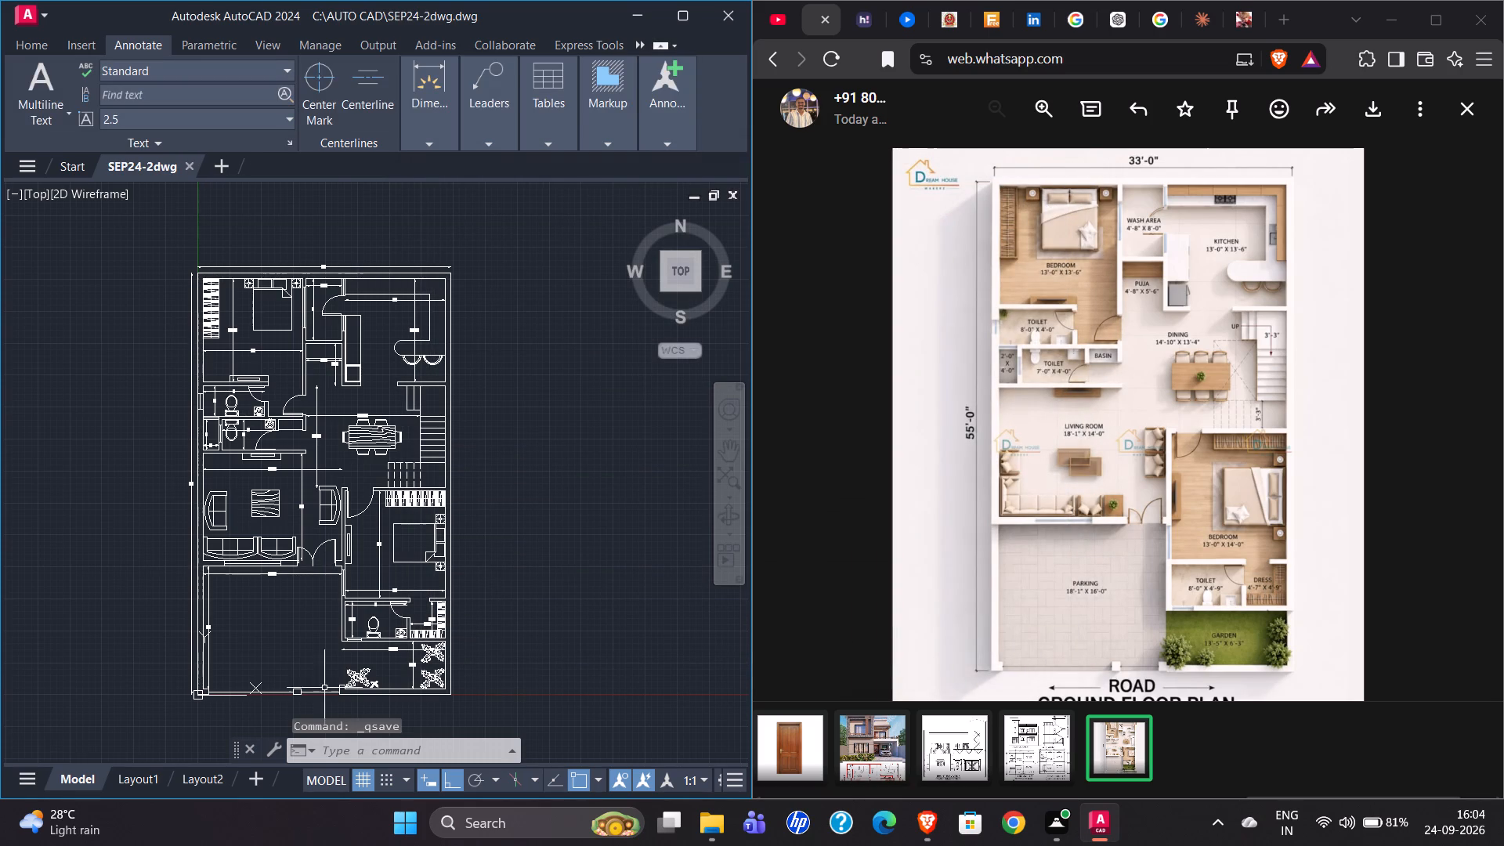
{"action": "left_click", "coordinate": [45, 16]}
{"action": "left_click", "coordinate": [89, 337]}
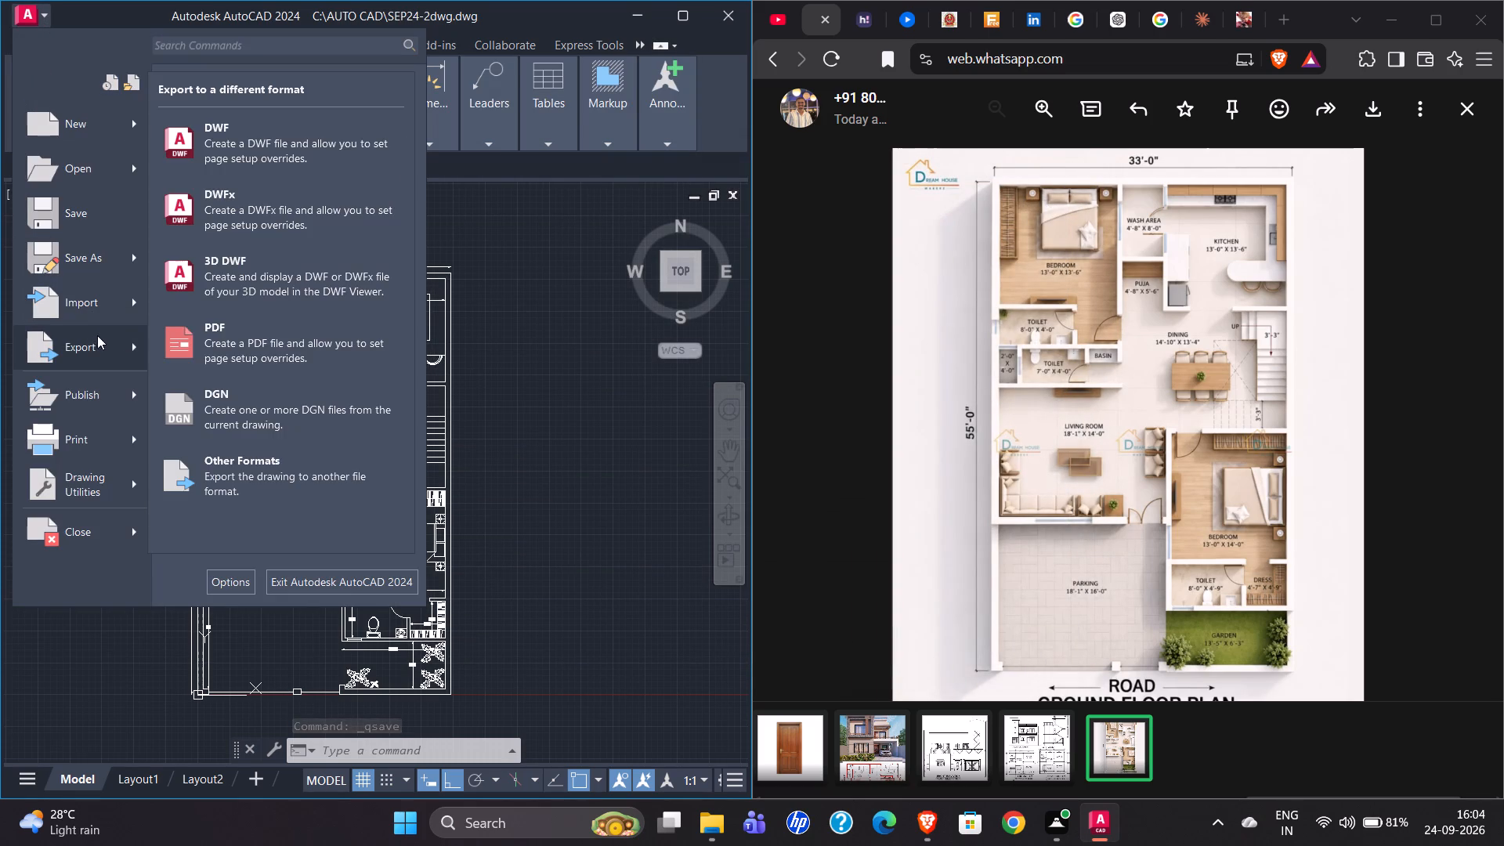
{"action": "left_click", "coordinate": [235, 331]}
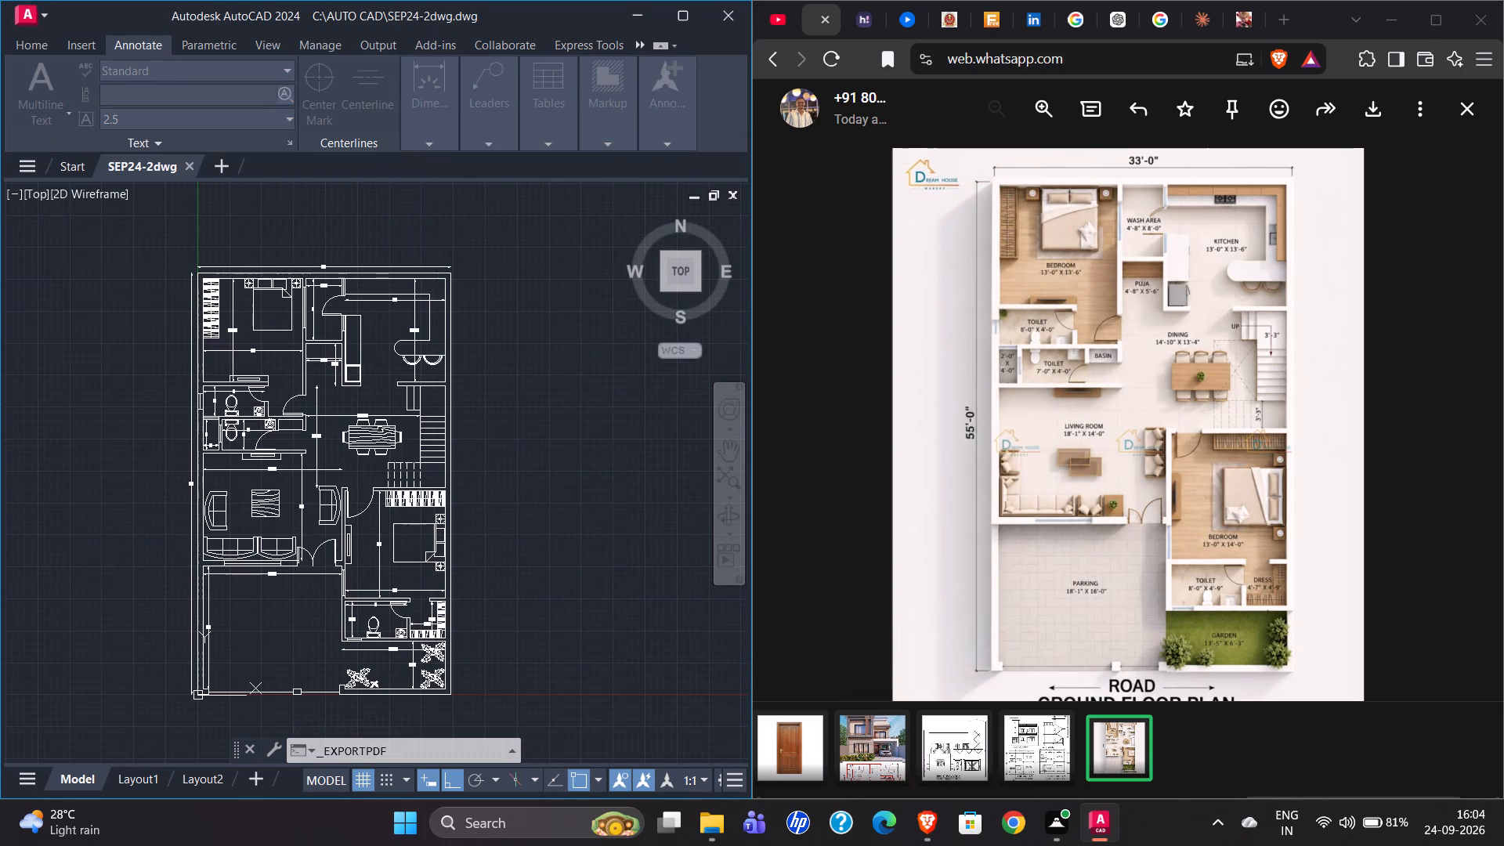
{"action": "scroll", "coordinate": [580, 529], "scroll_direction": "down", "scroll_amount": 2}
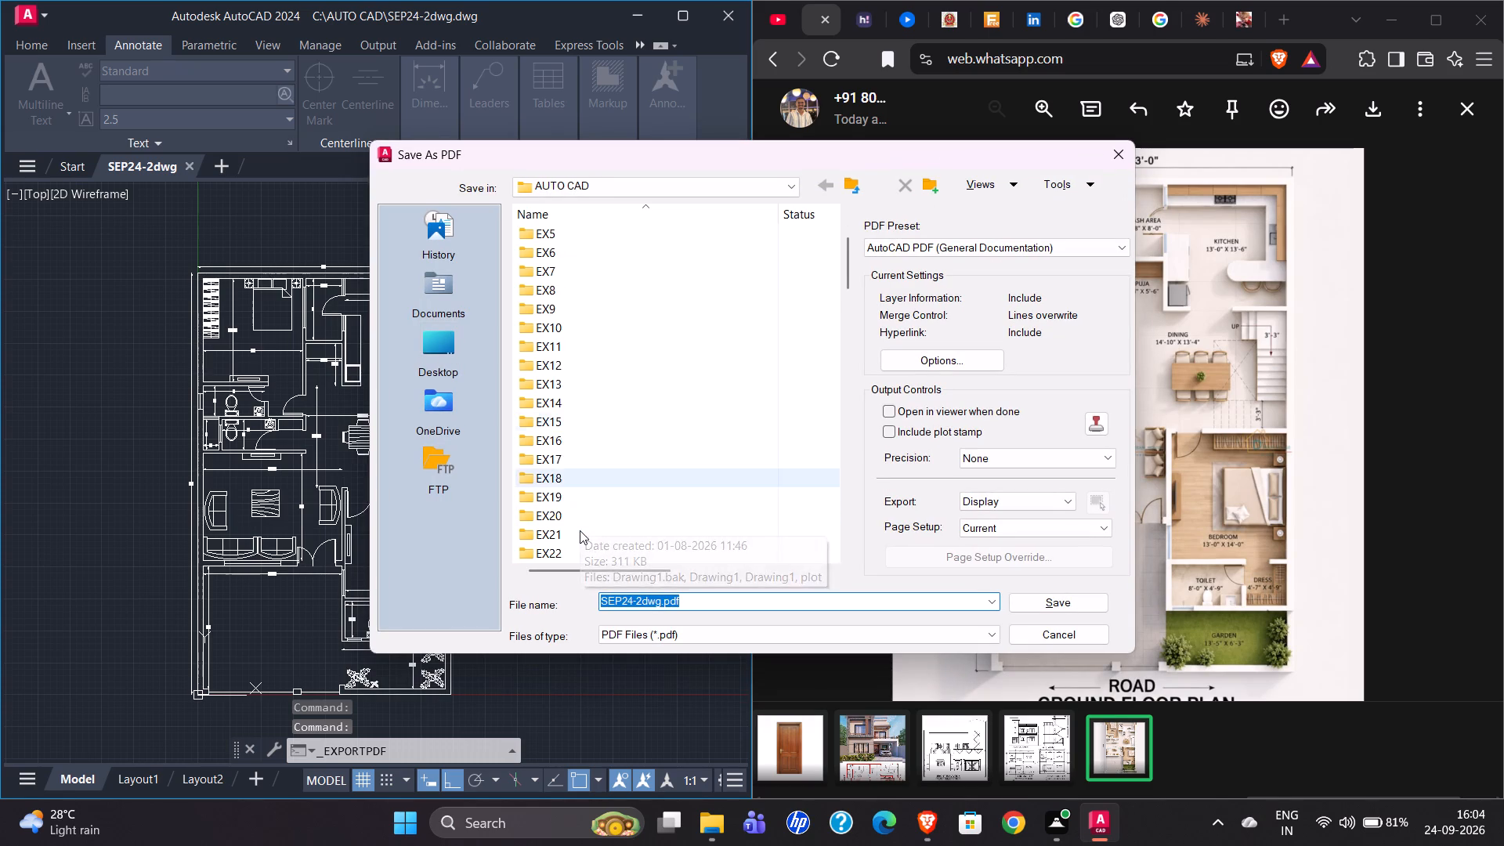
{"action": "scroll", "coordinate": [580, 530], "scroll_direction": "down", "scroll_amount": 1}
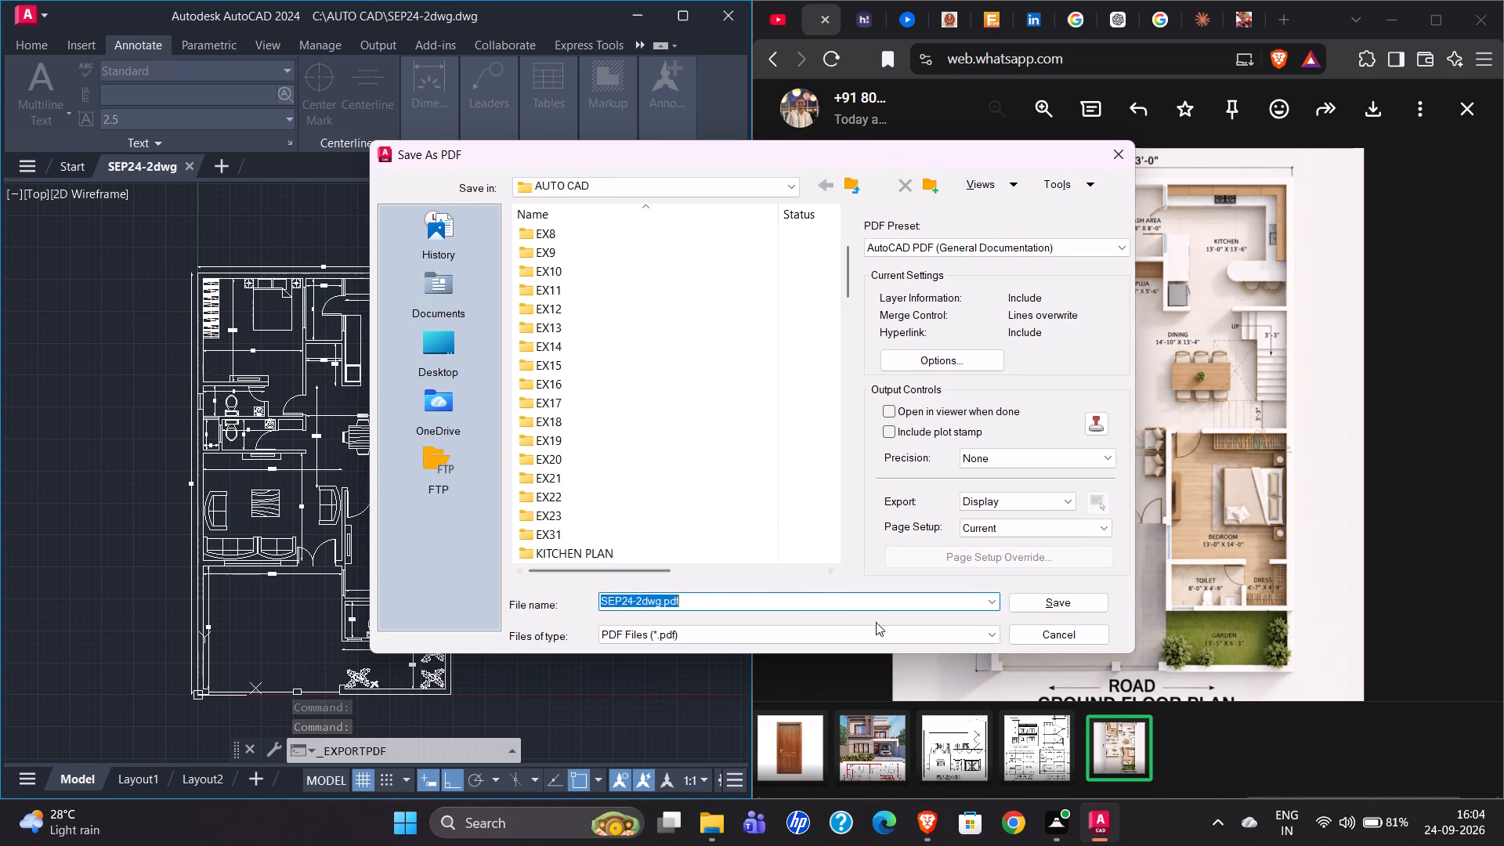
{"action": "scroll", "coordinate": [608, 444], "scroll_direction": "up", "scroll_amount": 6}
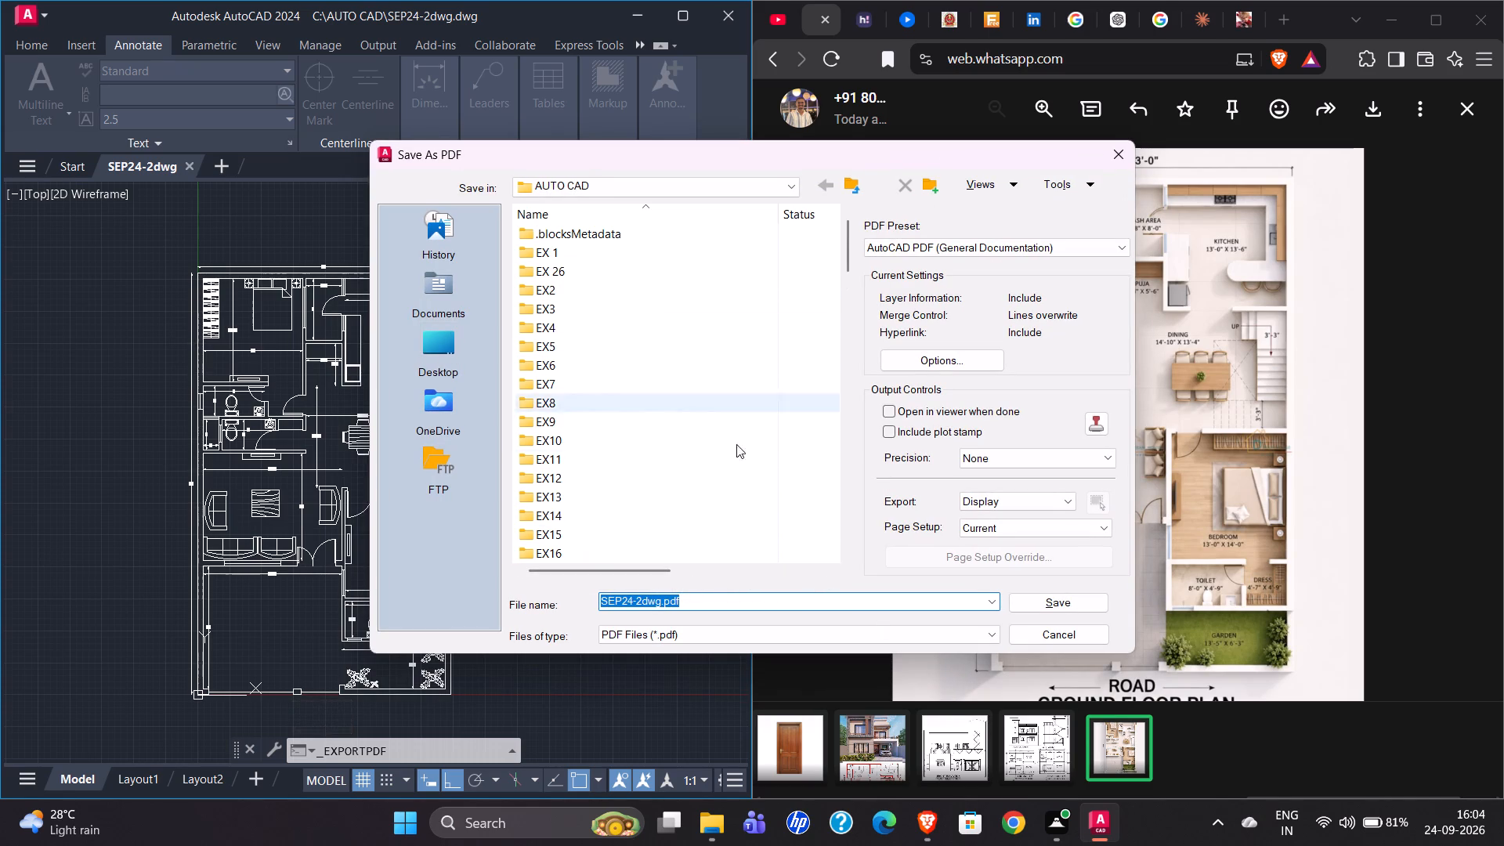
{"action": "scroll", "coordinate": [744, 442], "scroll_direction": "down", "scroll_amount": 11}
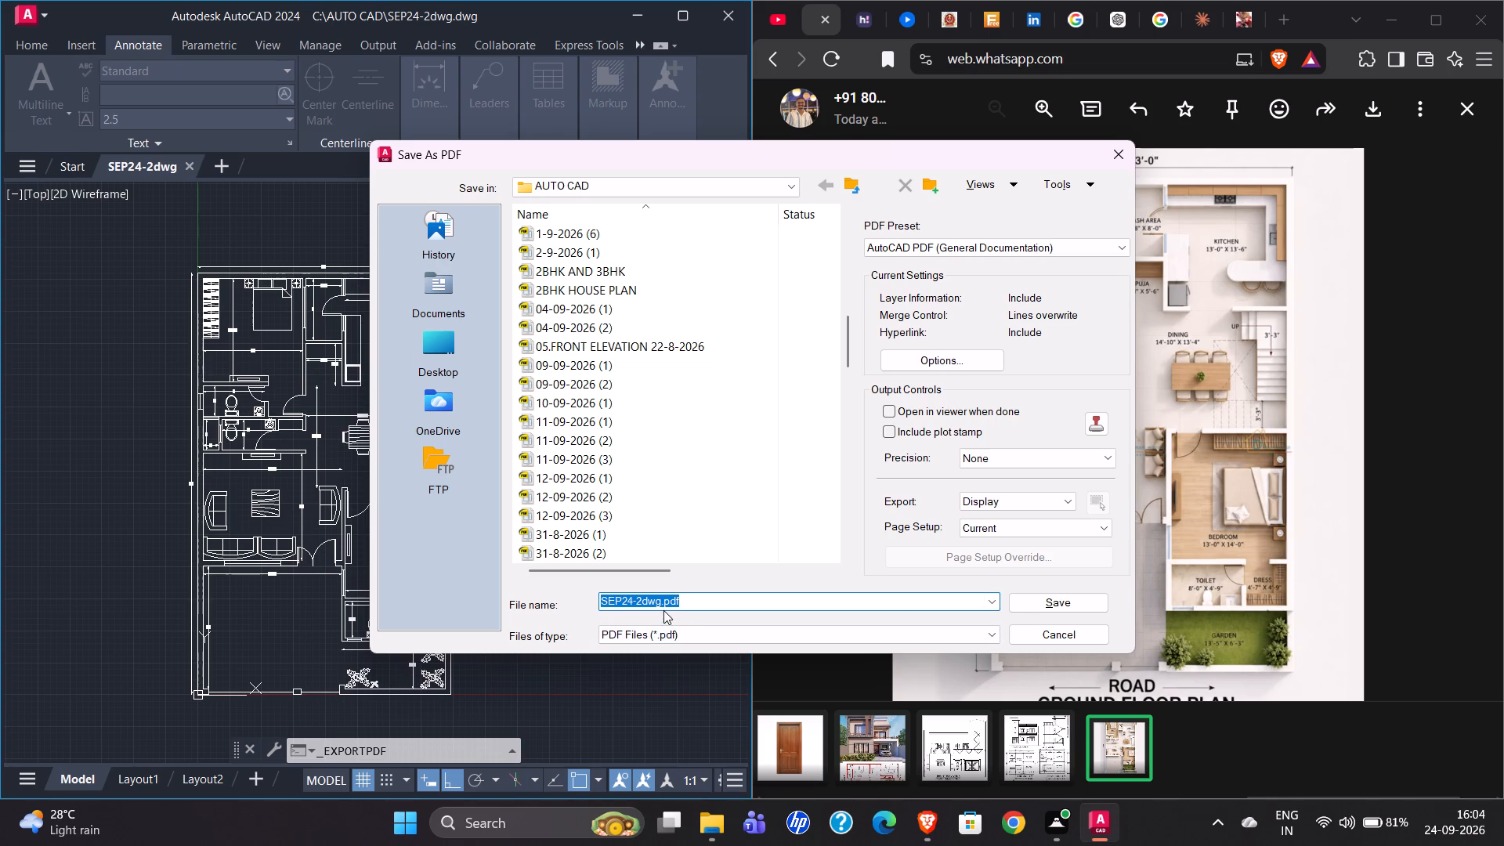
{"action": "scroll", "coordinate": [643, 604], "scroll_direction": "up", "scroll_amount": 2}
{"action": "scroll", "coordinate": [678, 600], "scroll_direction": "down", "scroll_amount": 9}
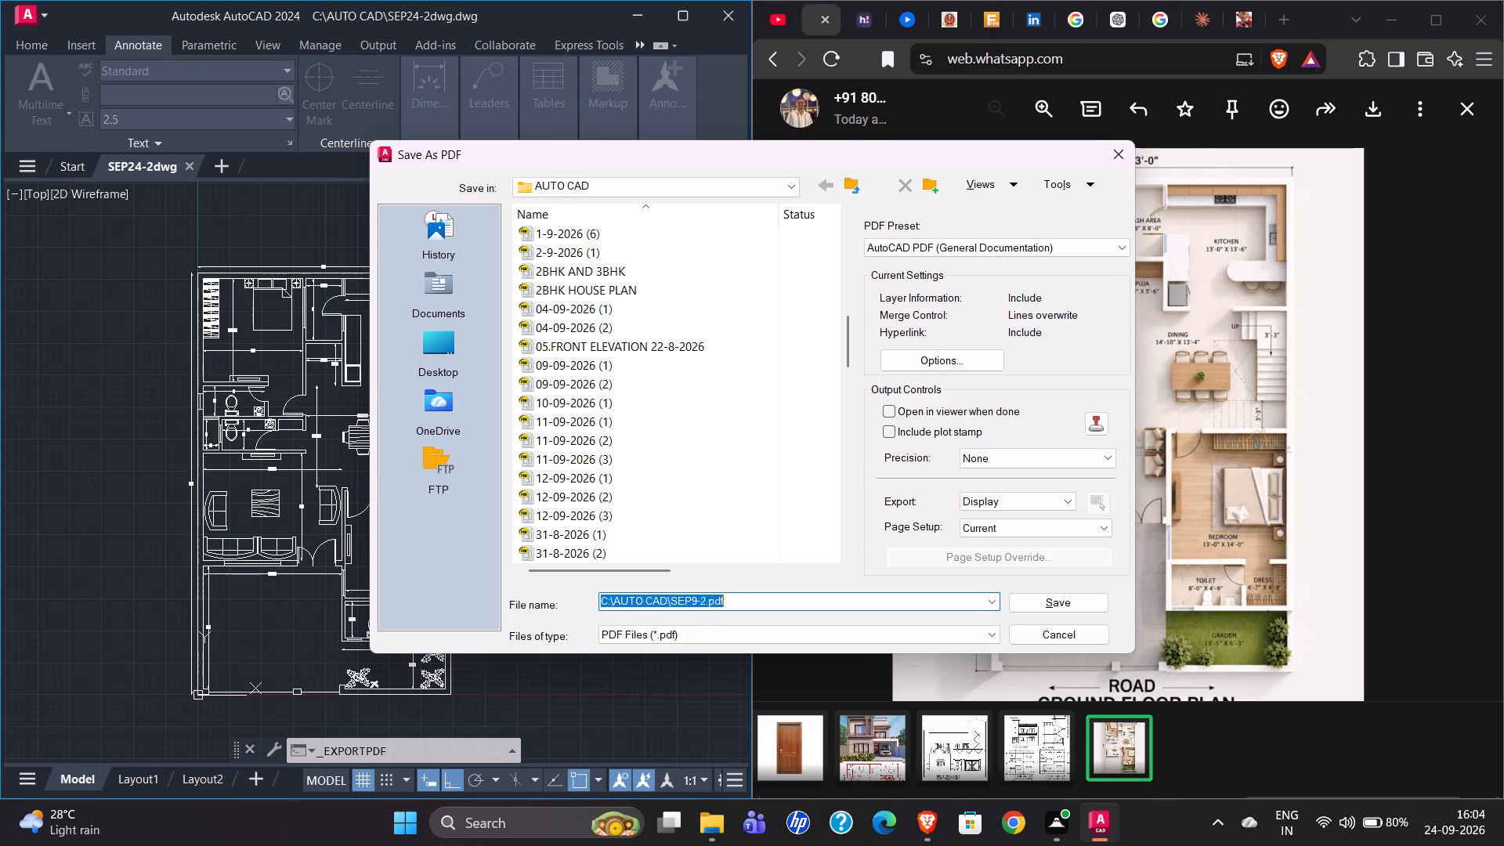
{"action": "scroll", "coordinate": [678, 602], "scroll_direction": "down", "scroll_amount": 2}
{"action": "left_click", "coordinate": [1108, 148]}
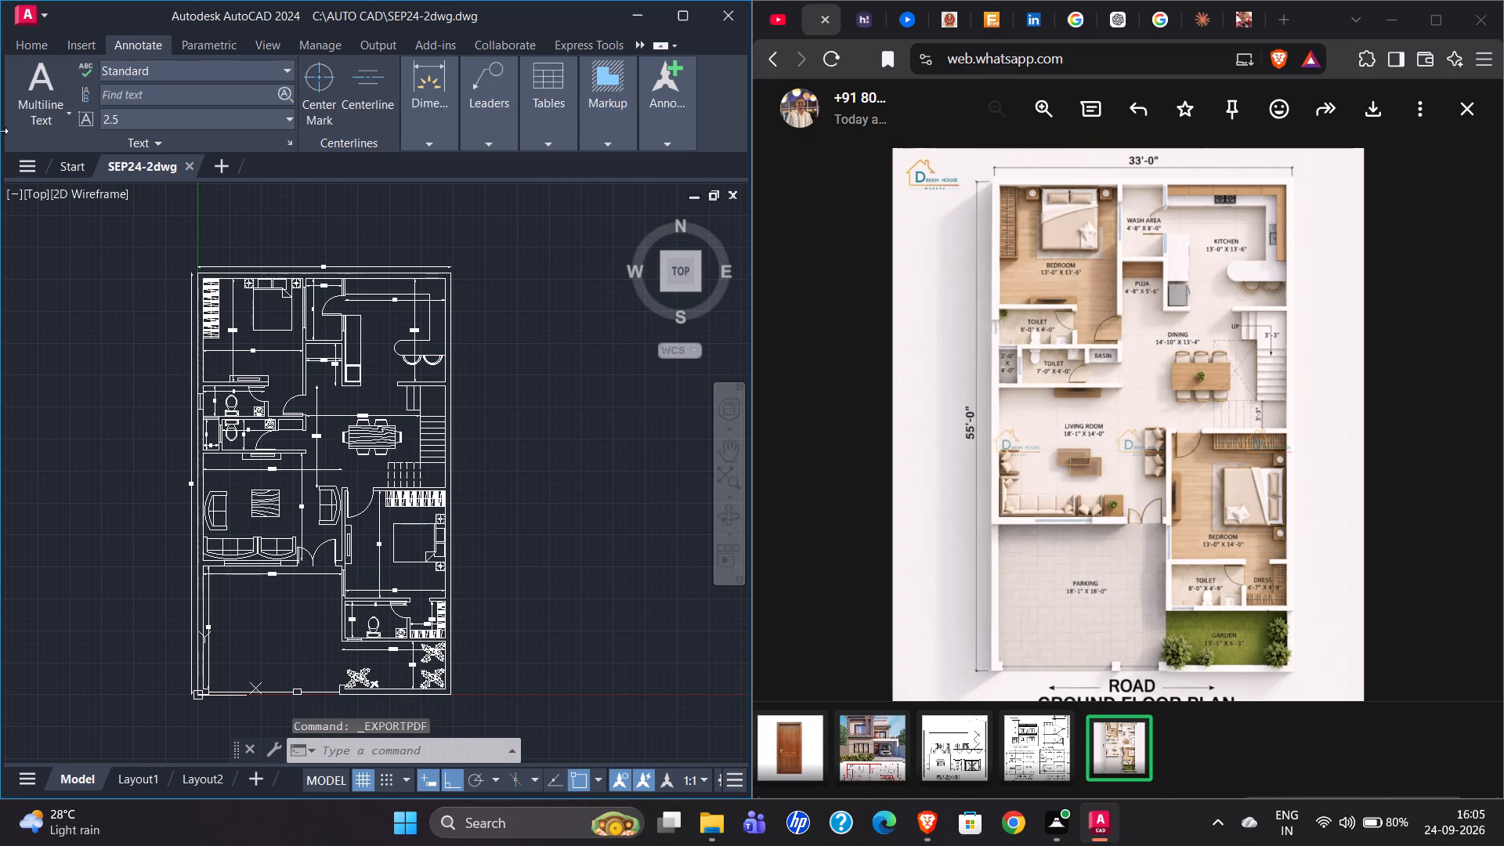
Export the floor plan as a PDF named SEP24-2 in the AUTO CAD folder.
{"action": "left_click", "coordinate": [49, 18]}
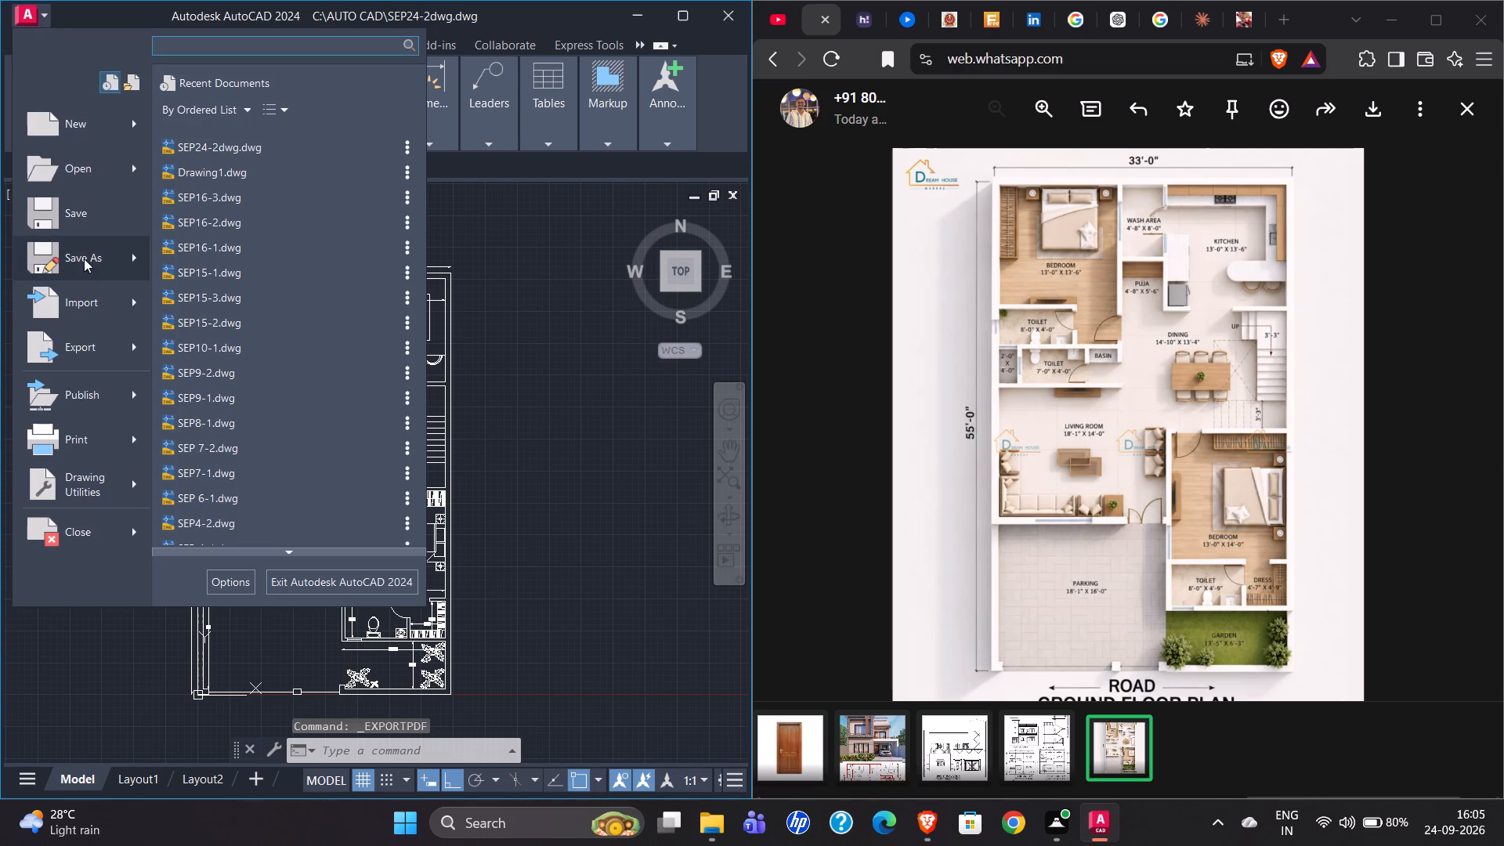
{"action": "left_click", "coordinate": [81, 358]}
{"action": "left_click", "coordinate": [194, 335]}
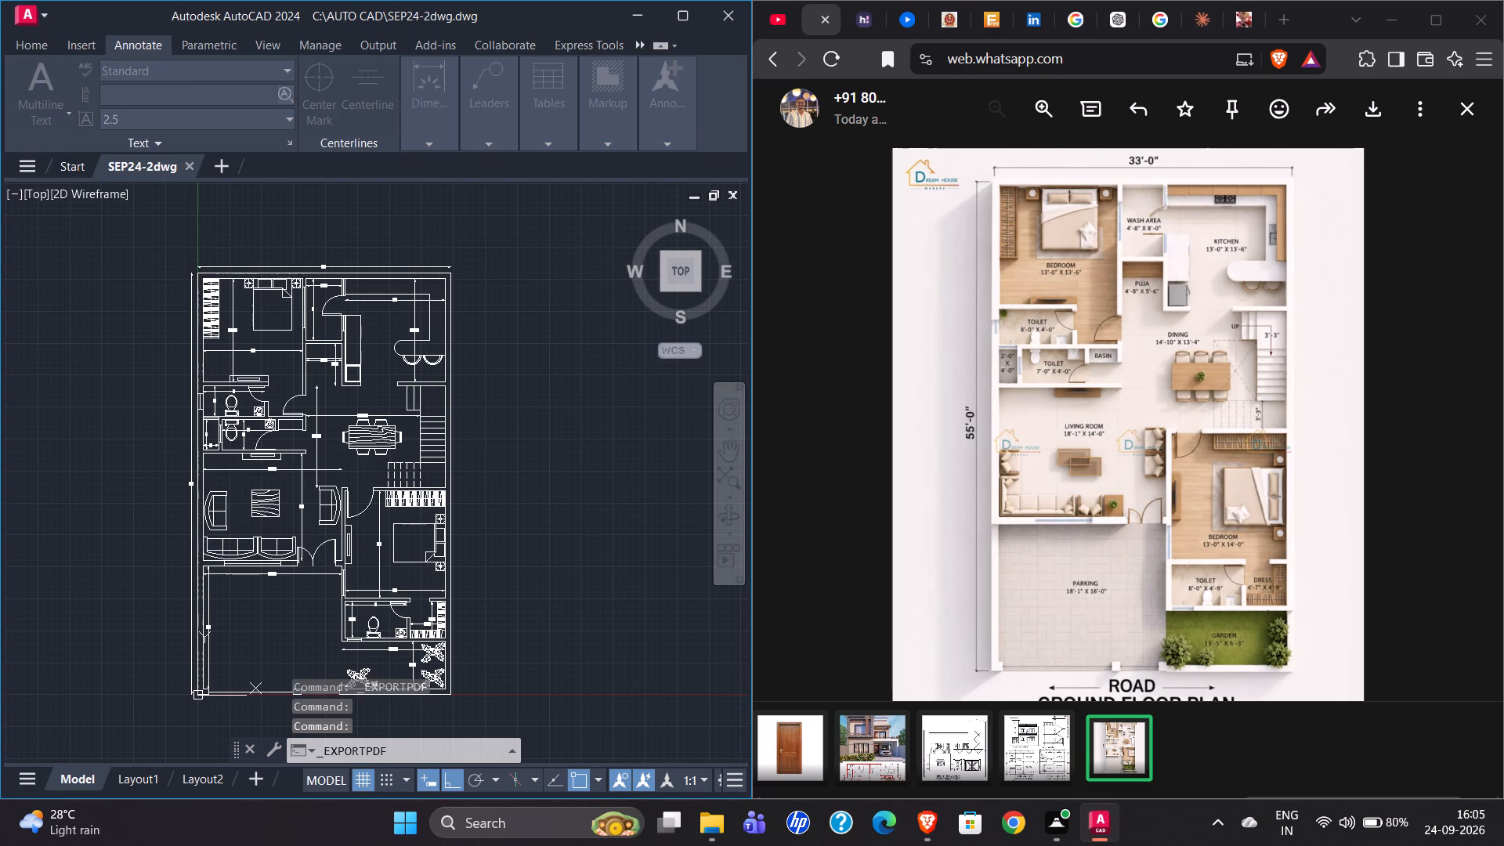
{"action": "left_click", "coordinate": [689, 603]}
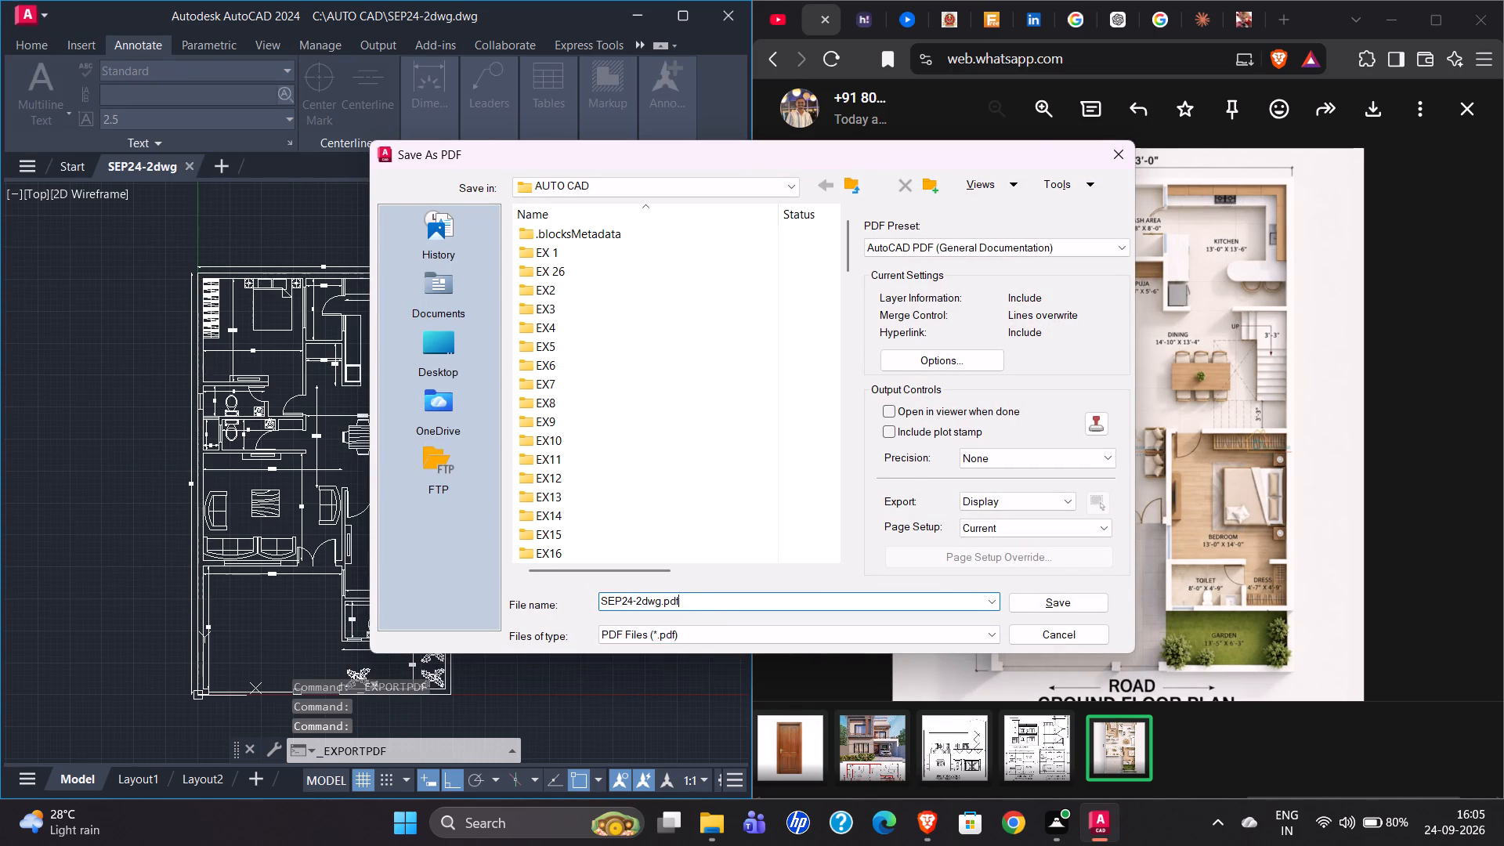
{"action": "left_click", "coordinate": [657, 602]}
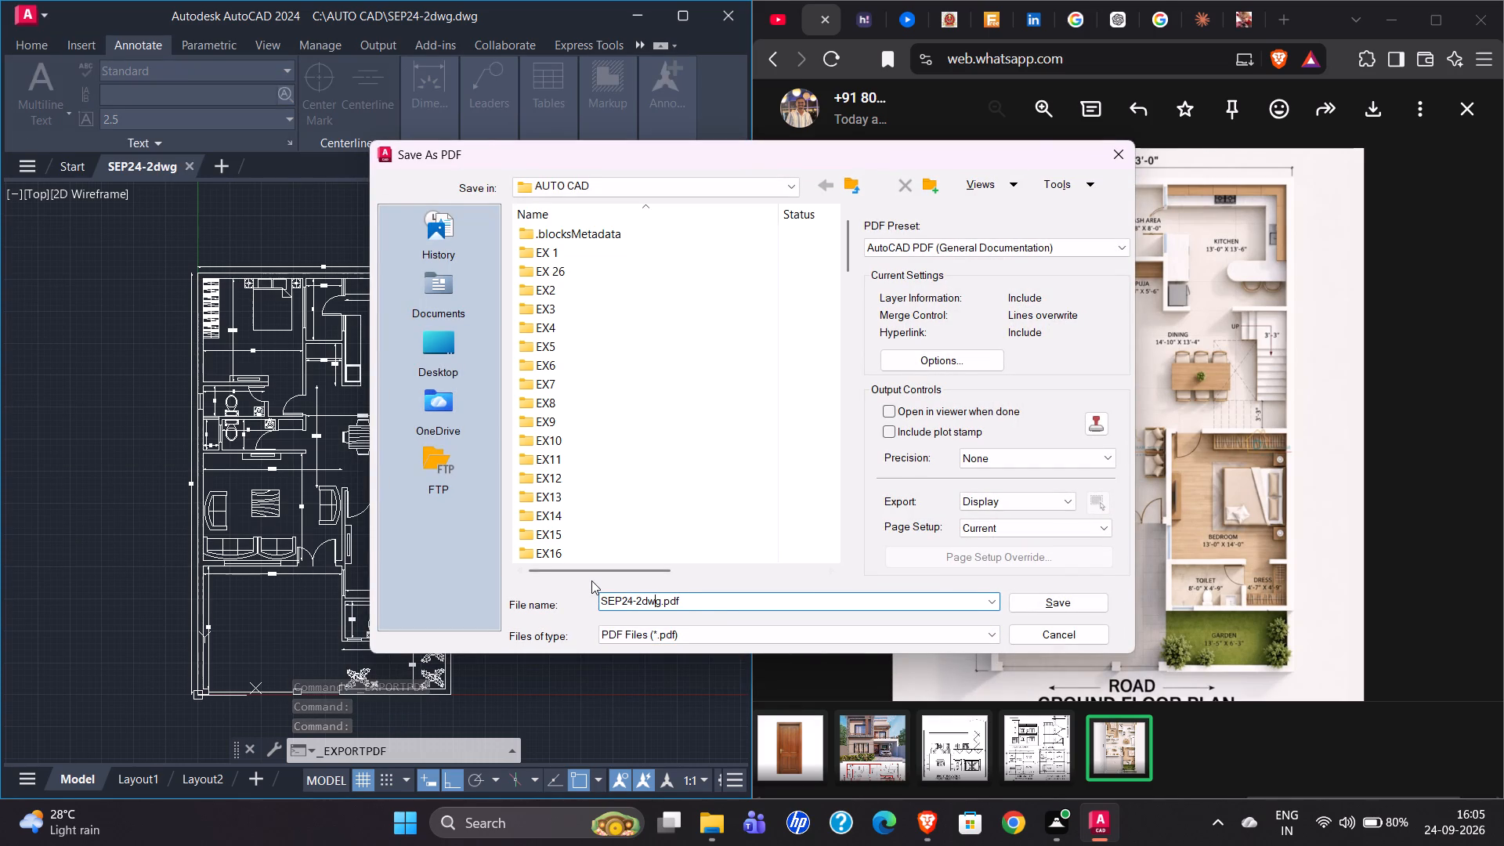
{"action": "key", "text": "Right"}
{"action": "key", "text": "BackSpace"}
{"action": "key", "text": "BackSpace"}
{"action": "key", "text": "BackSpace"}
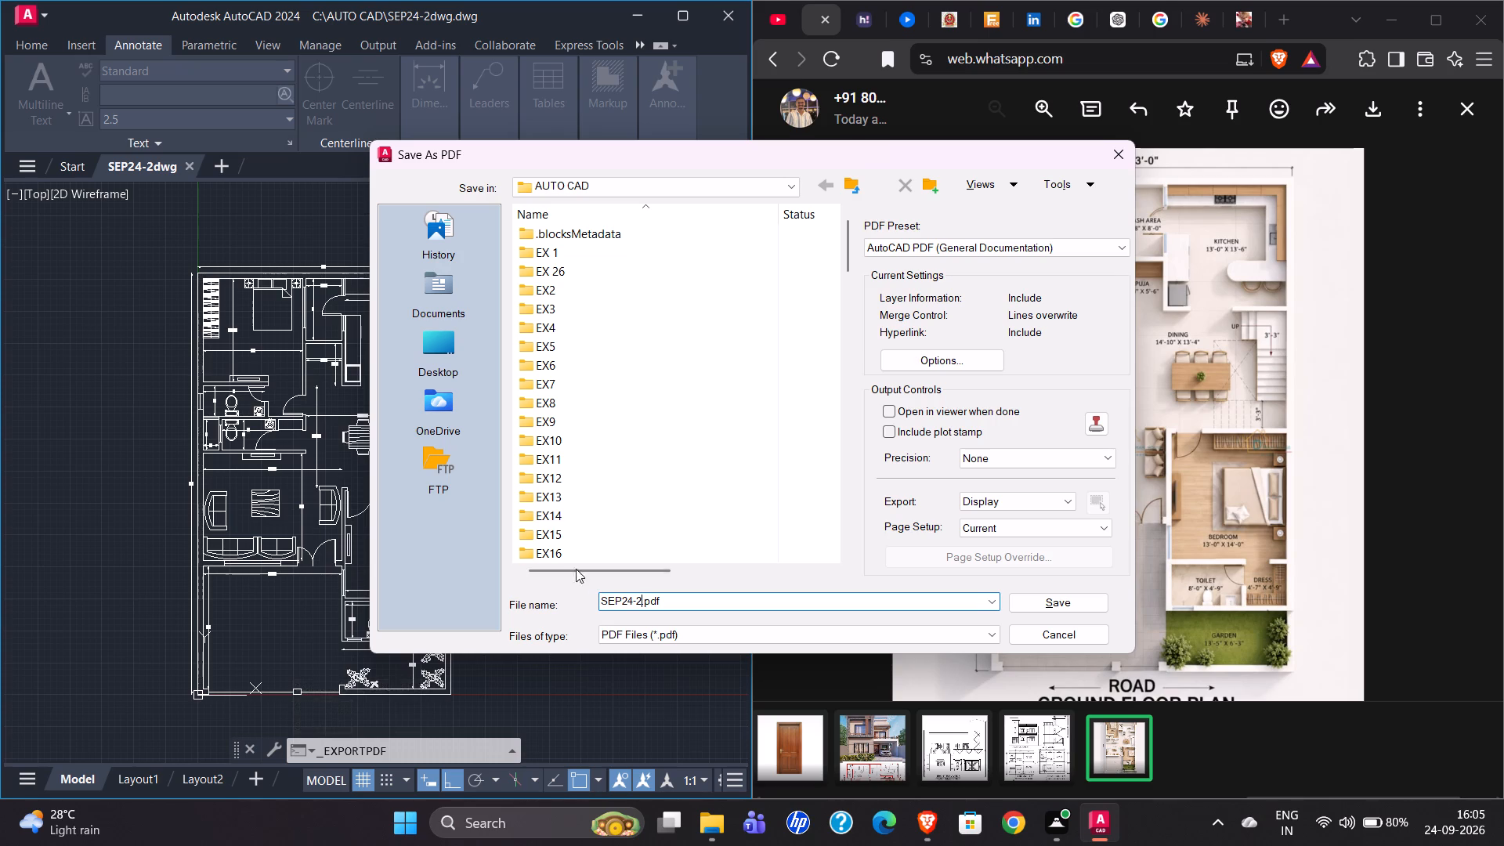
{"action": "left_click", "coordinate": [1076, 602]}
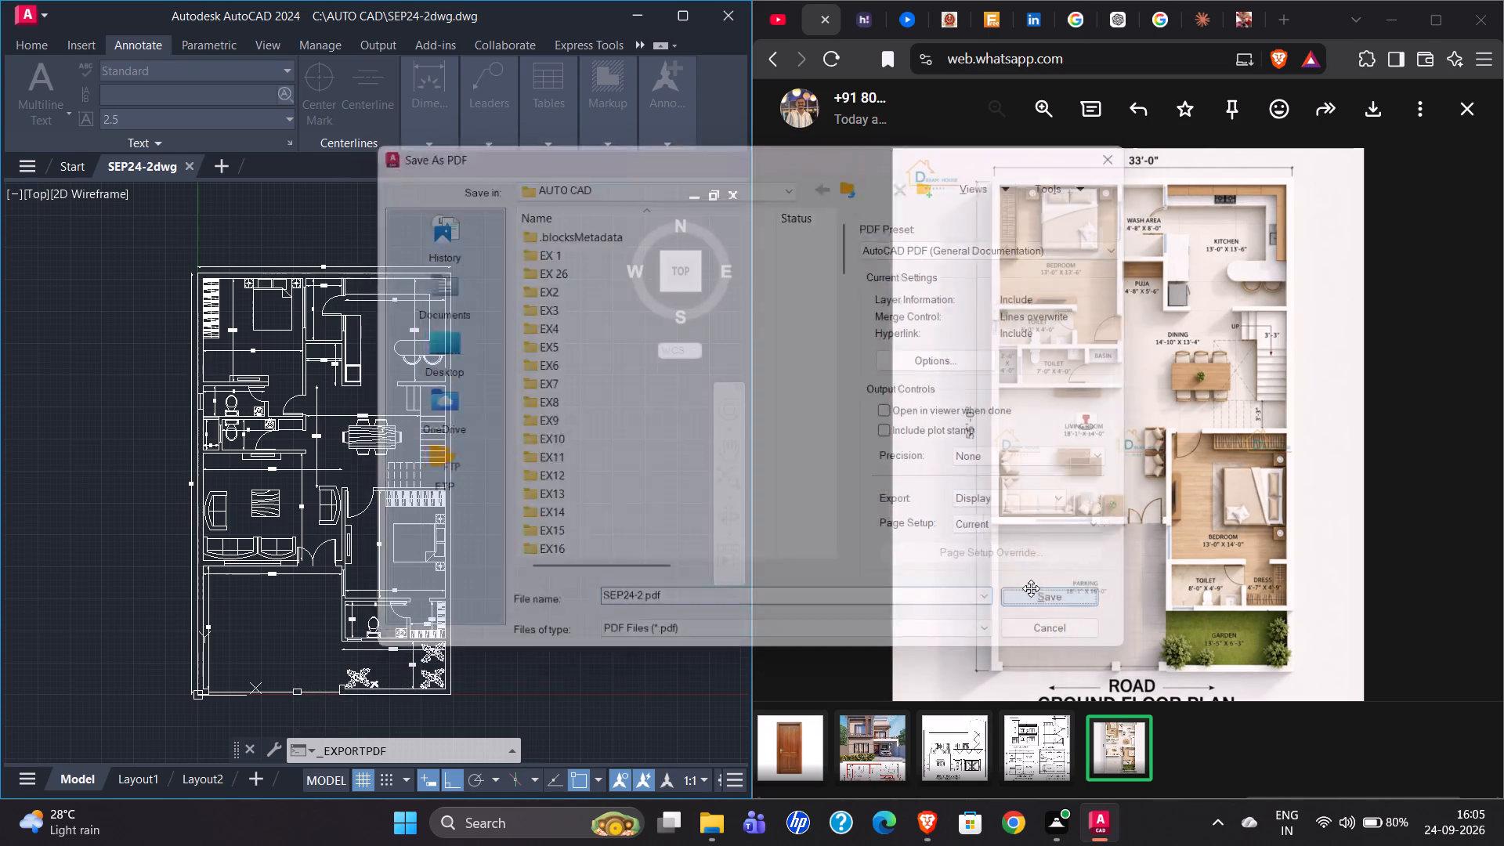
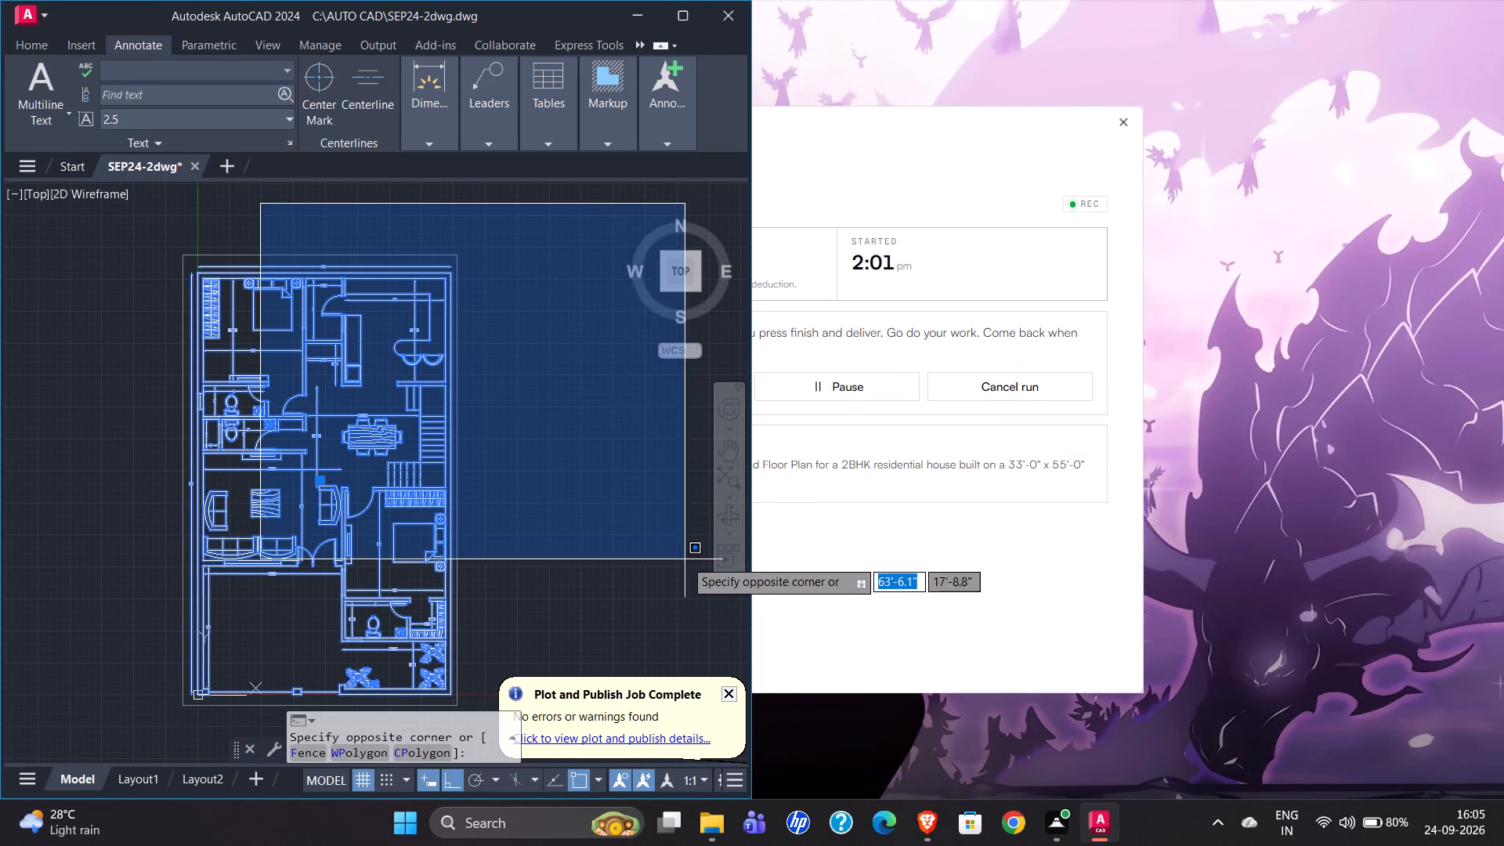
Maximize the drawing window and clear the selection of the floor plan.
{"action": "left_click", "coordinate": [509, 538]}
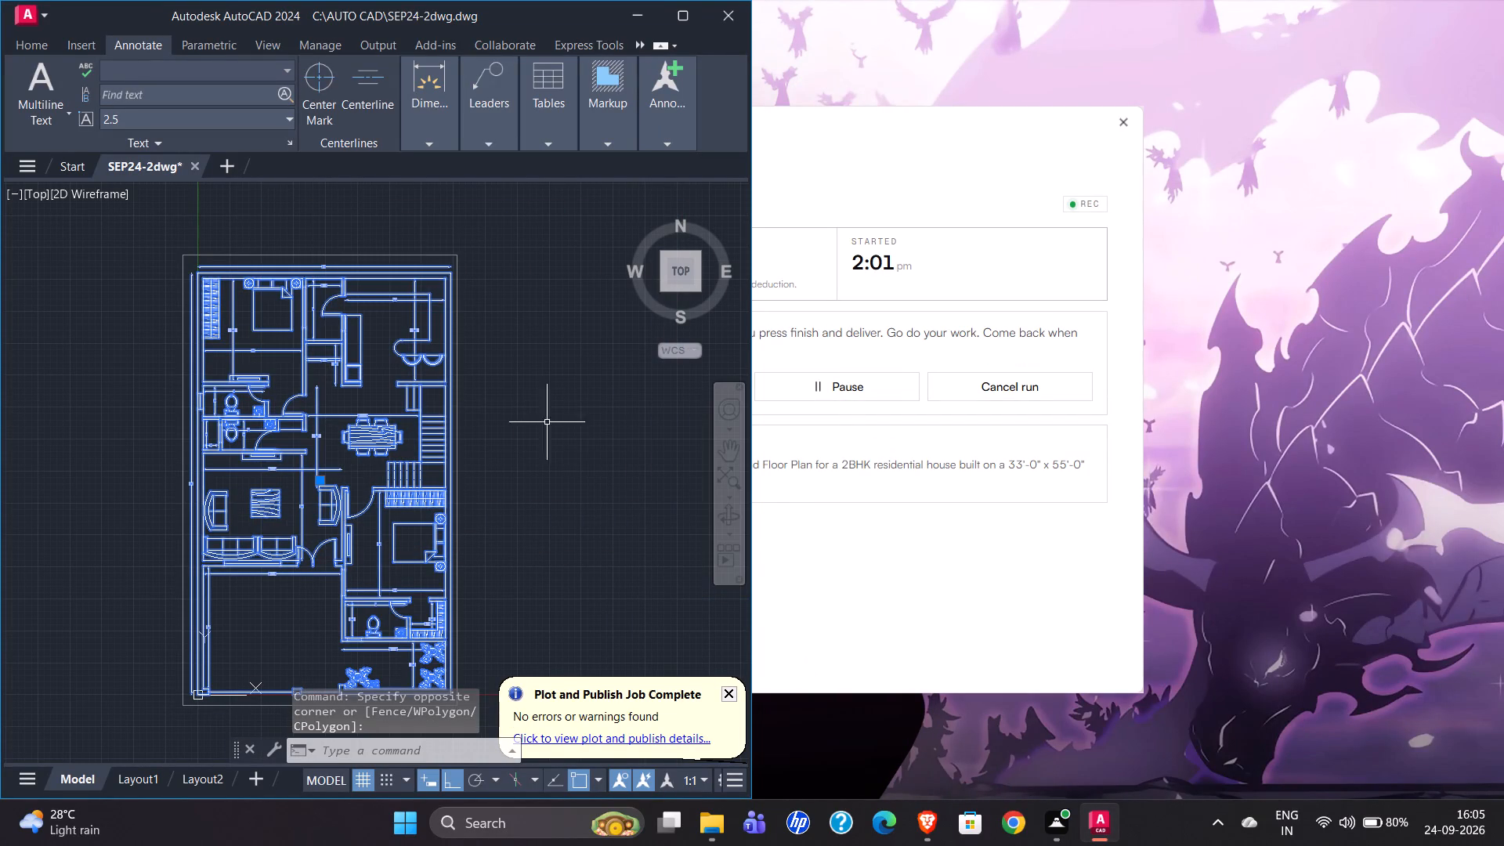
{"action": "left_click", "coordinate": [687, 14]}
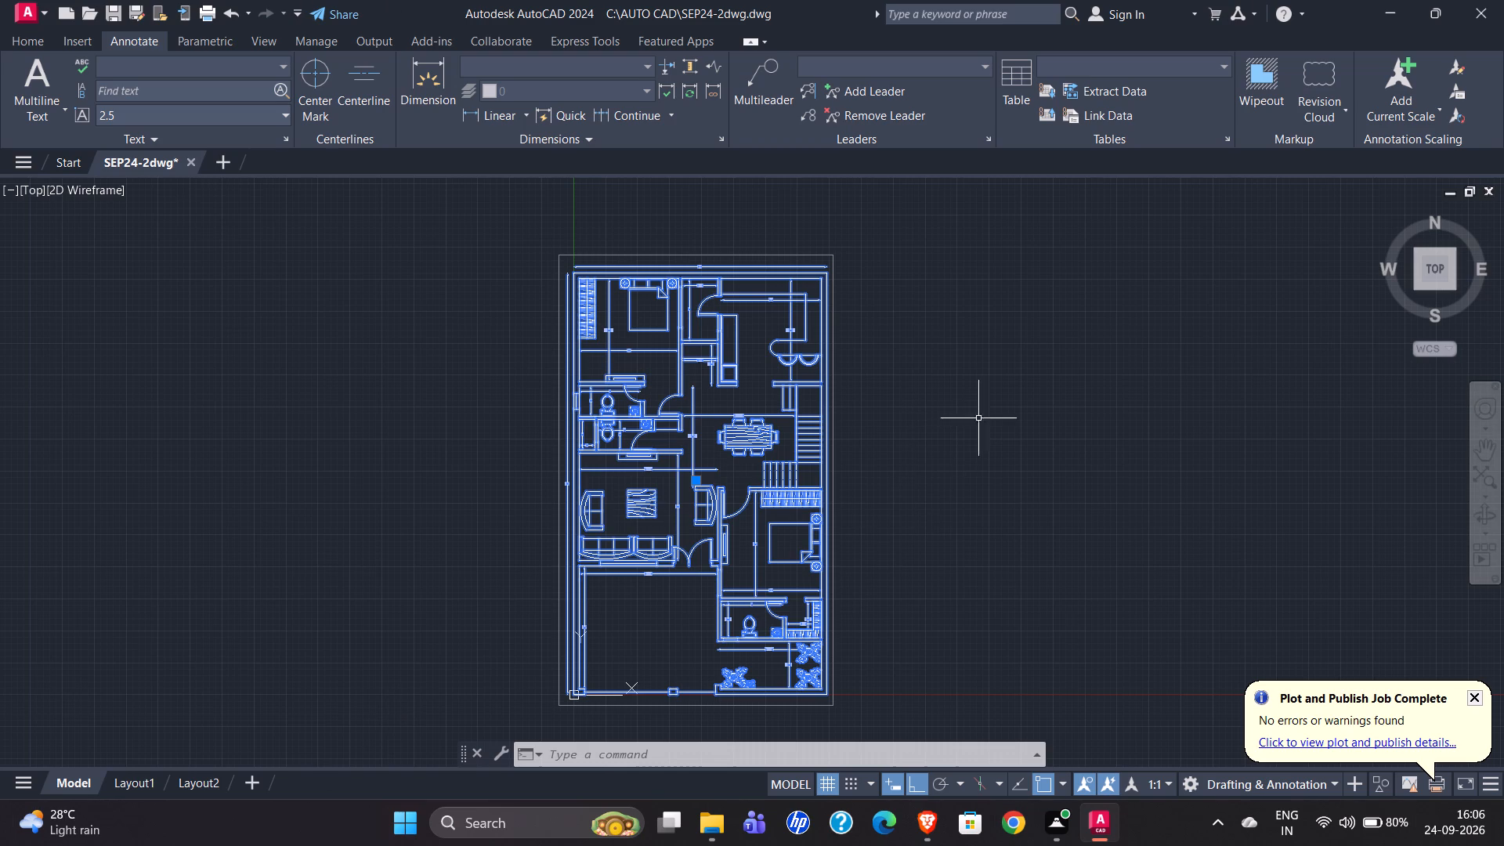
{"action": "left_click", "coordinate": [1067, 452]}
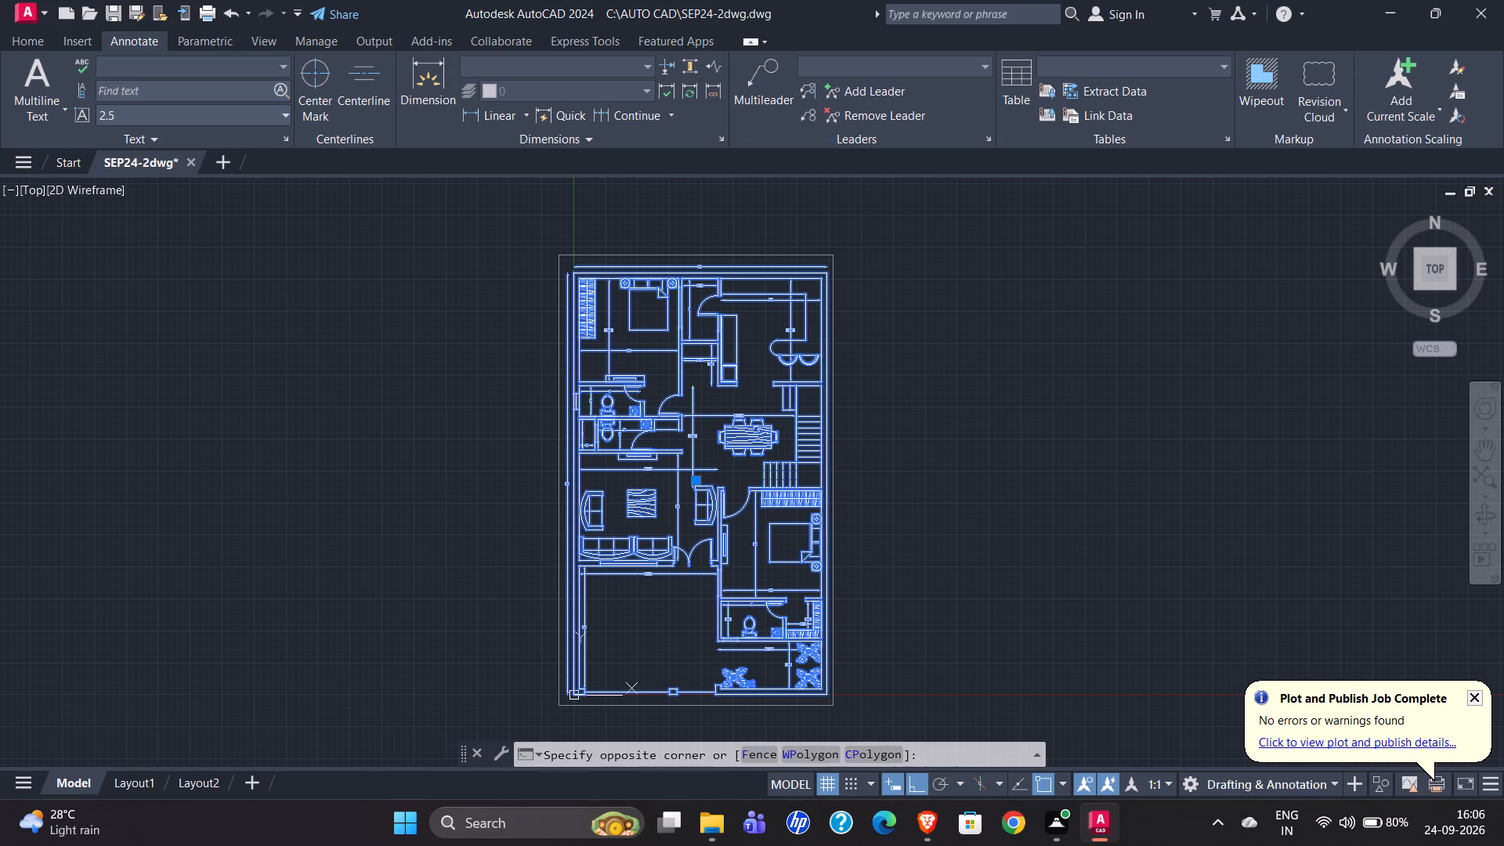
{"action": "left_click", "coordinate": [1174, 370]}
{"action": "key", "text": "Escape"}
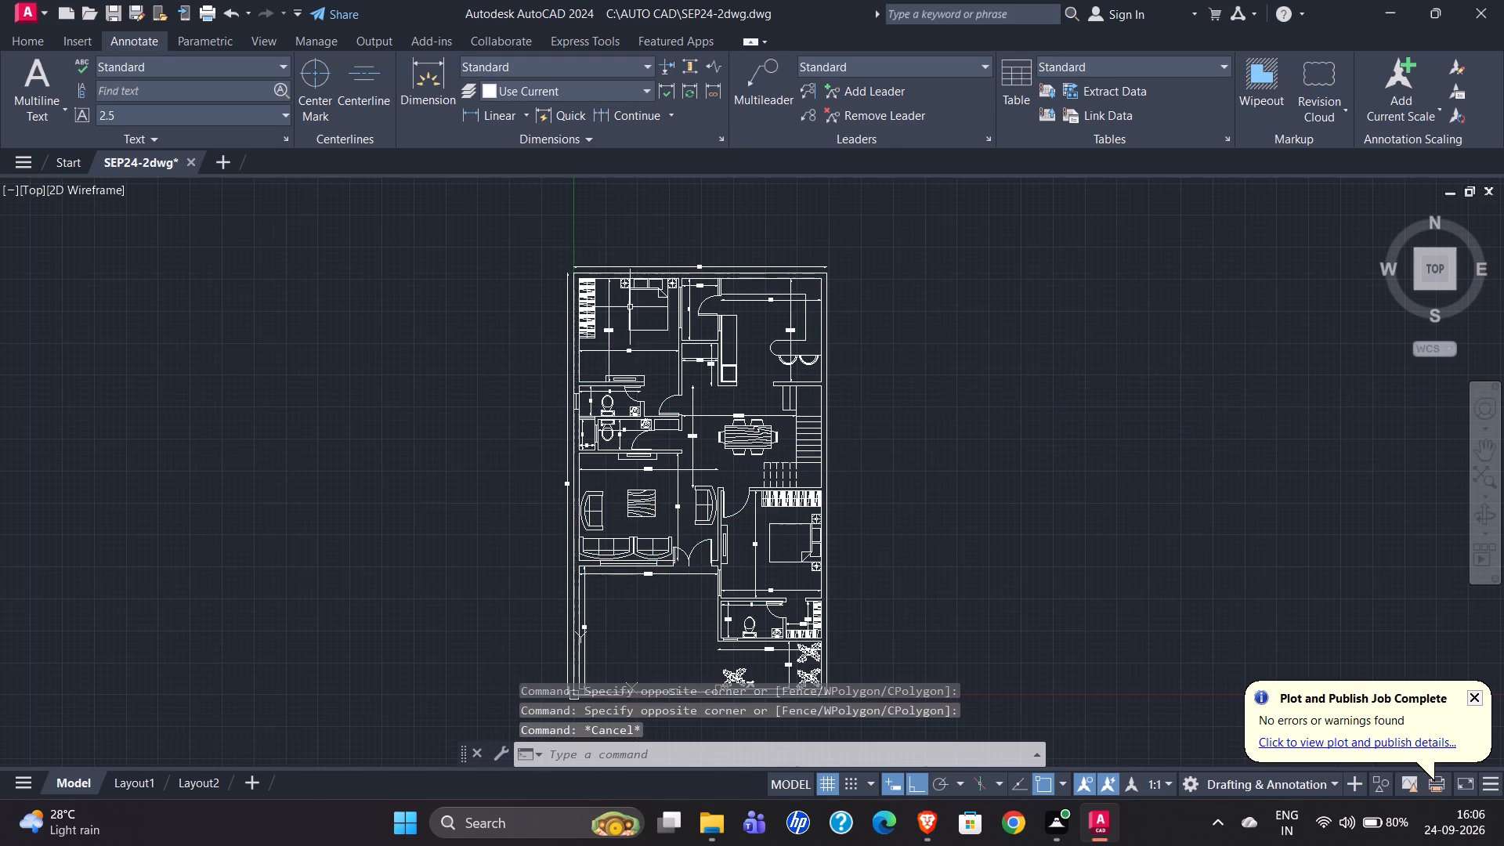
Add a multiline text title reading GROUND FLOOR PLAN below the front wall of the plan.
{"action": "scroll", "coordinate": [630, 306], "scroll_direction": "up", "scroll_amount": 3}
{"action": "scroll", "coordinate": [366, 441], "scroll_direction": "down", "scroll_amount": 2}
{"action": "scroll", "coordinate": [455, 454], "scroll_direction": "up", "scroll_amount": 1}
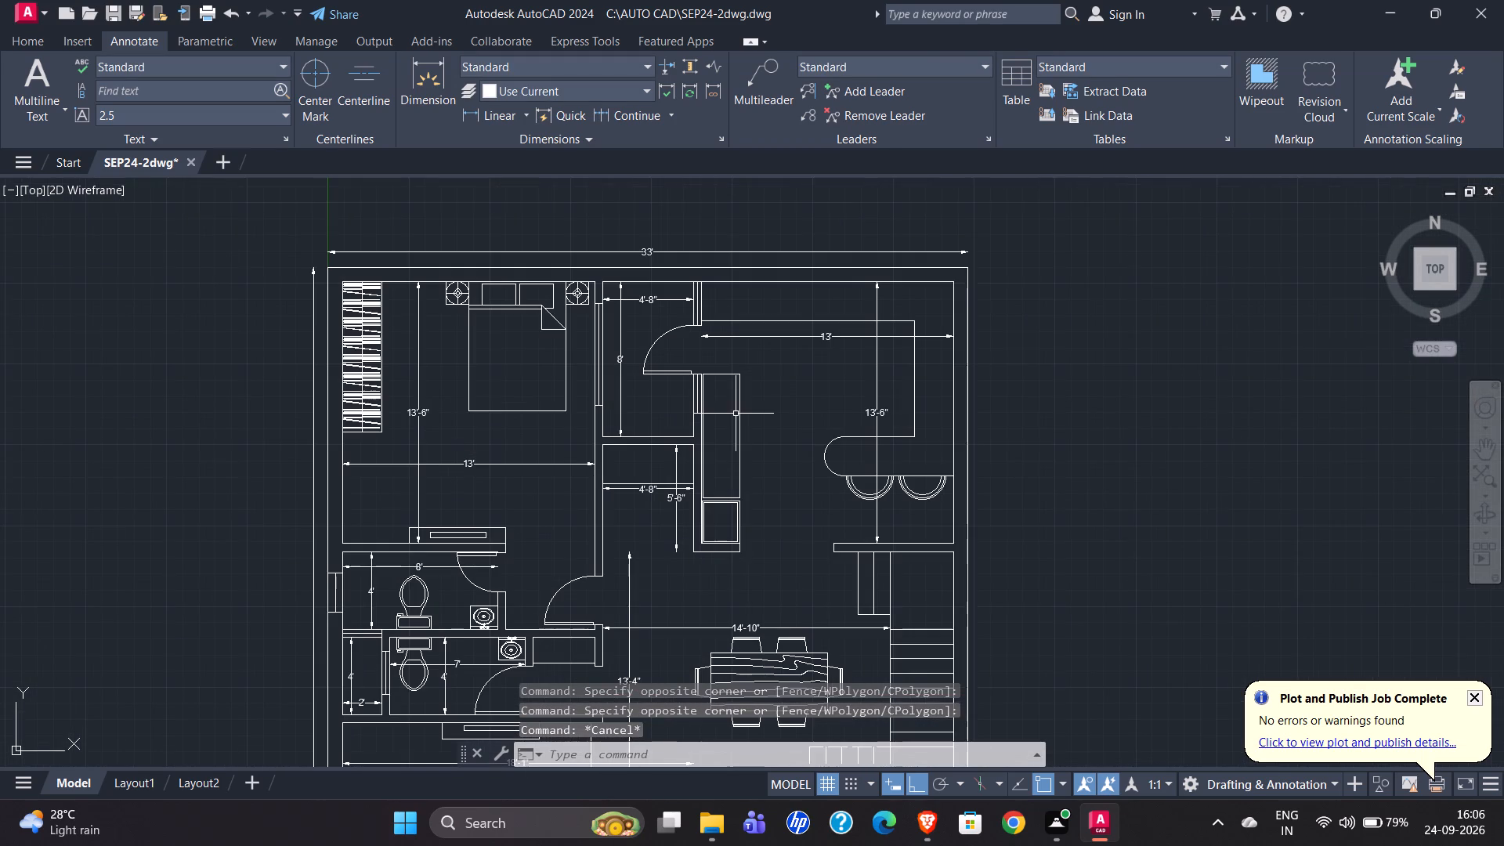
{"action": "scroll", "coordinate": [605, 370], "scroll_direction": "down", "scroll_amount": 3}
{"action": "left_click", "coordinate": [17, 69]}
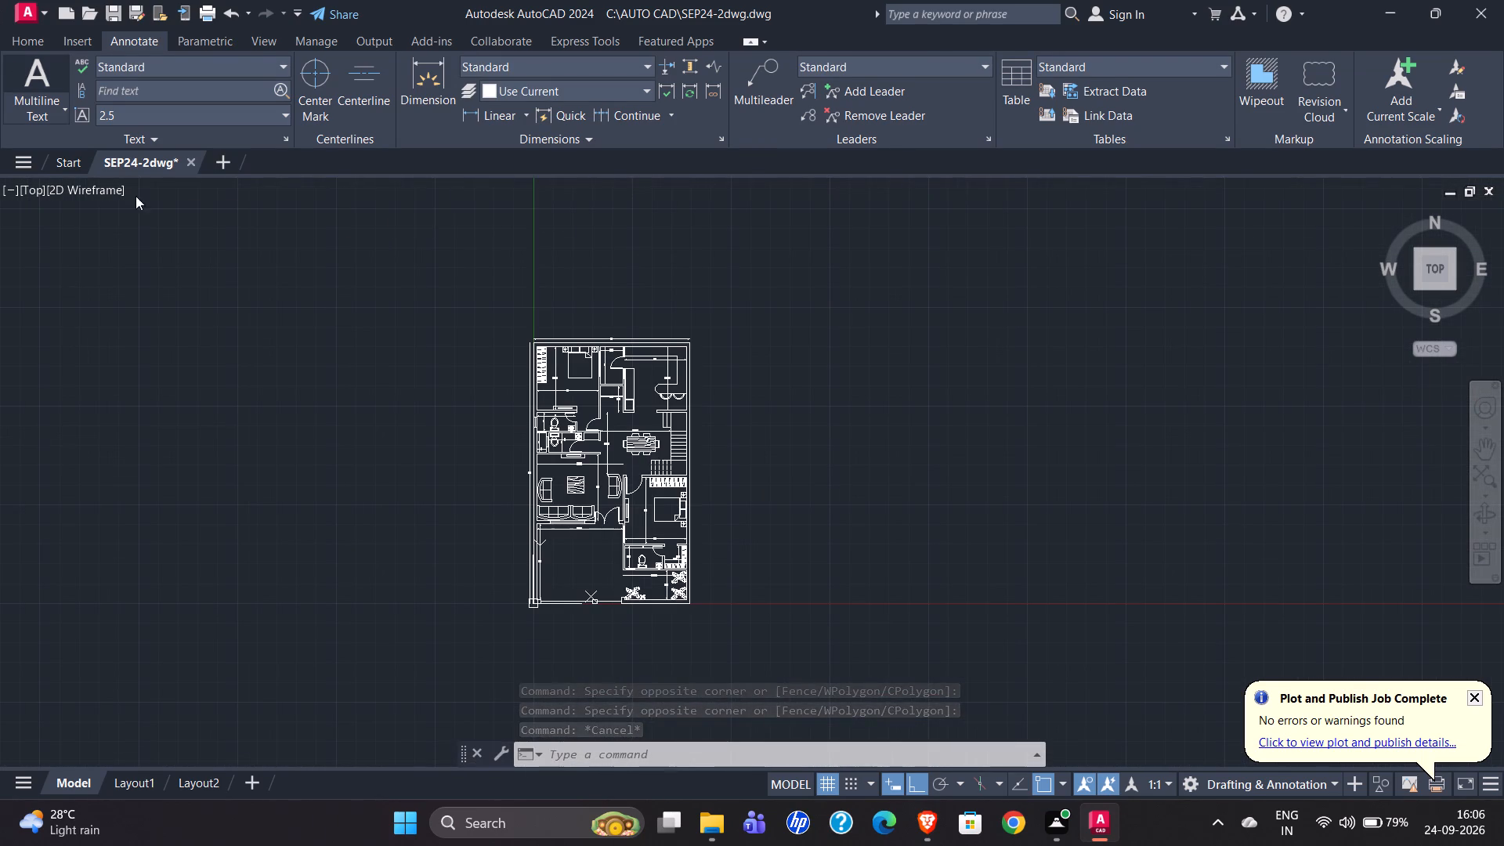
{"action": "scroll", "coordinate": [603, 624], "scroll_direction": "up", "scroll_amount": 3}
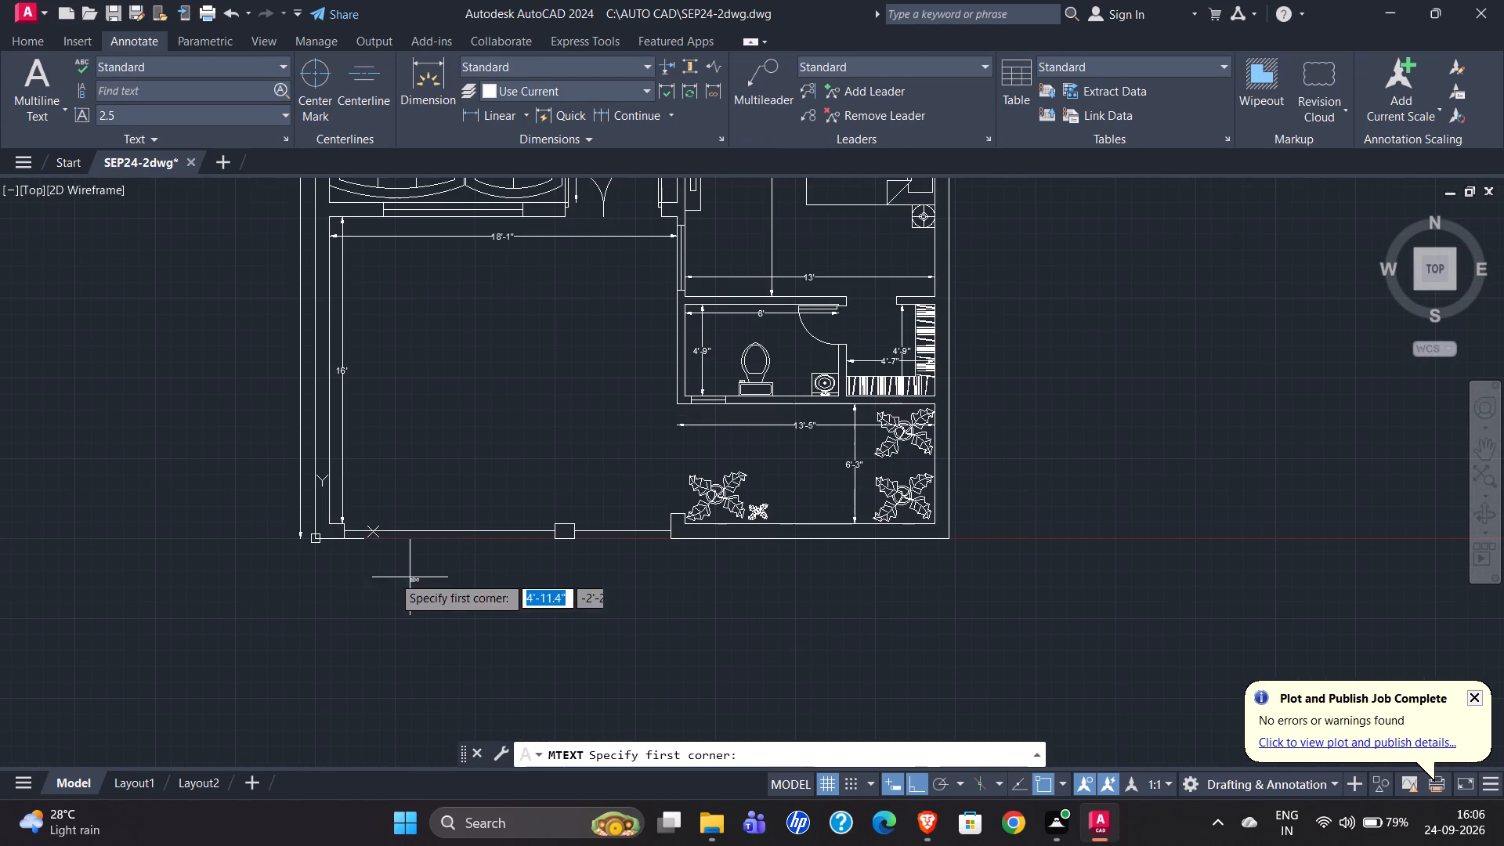
{"action": "scroll", "coordinate": [448, 601], "scroll_direction": "down", "scroll_amount": 1}
{"action": "scroll", "coordinate": [471, 599], "scroll_direction": "up", "scroll_amount": 1}
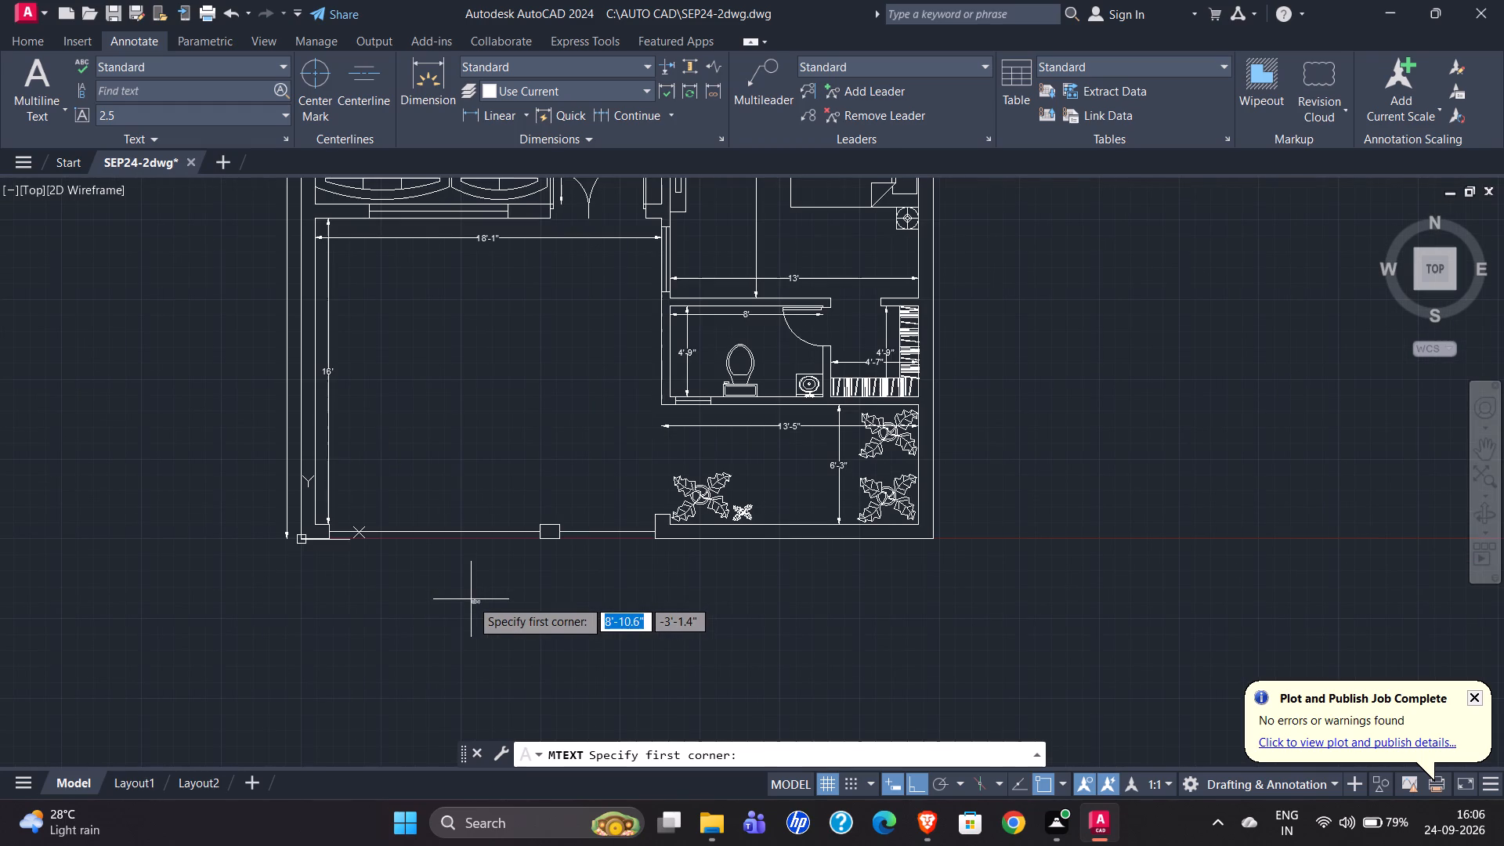
{"action": "left_click", "coordinate": [432, 587]}
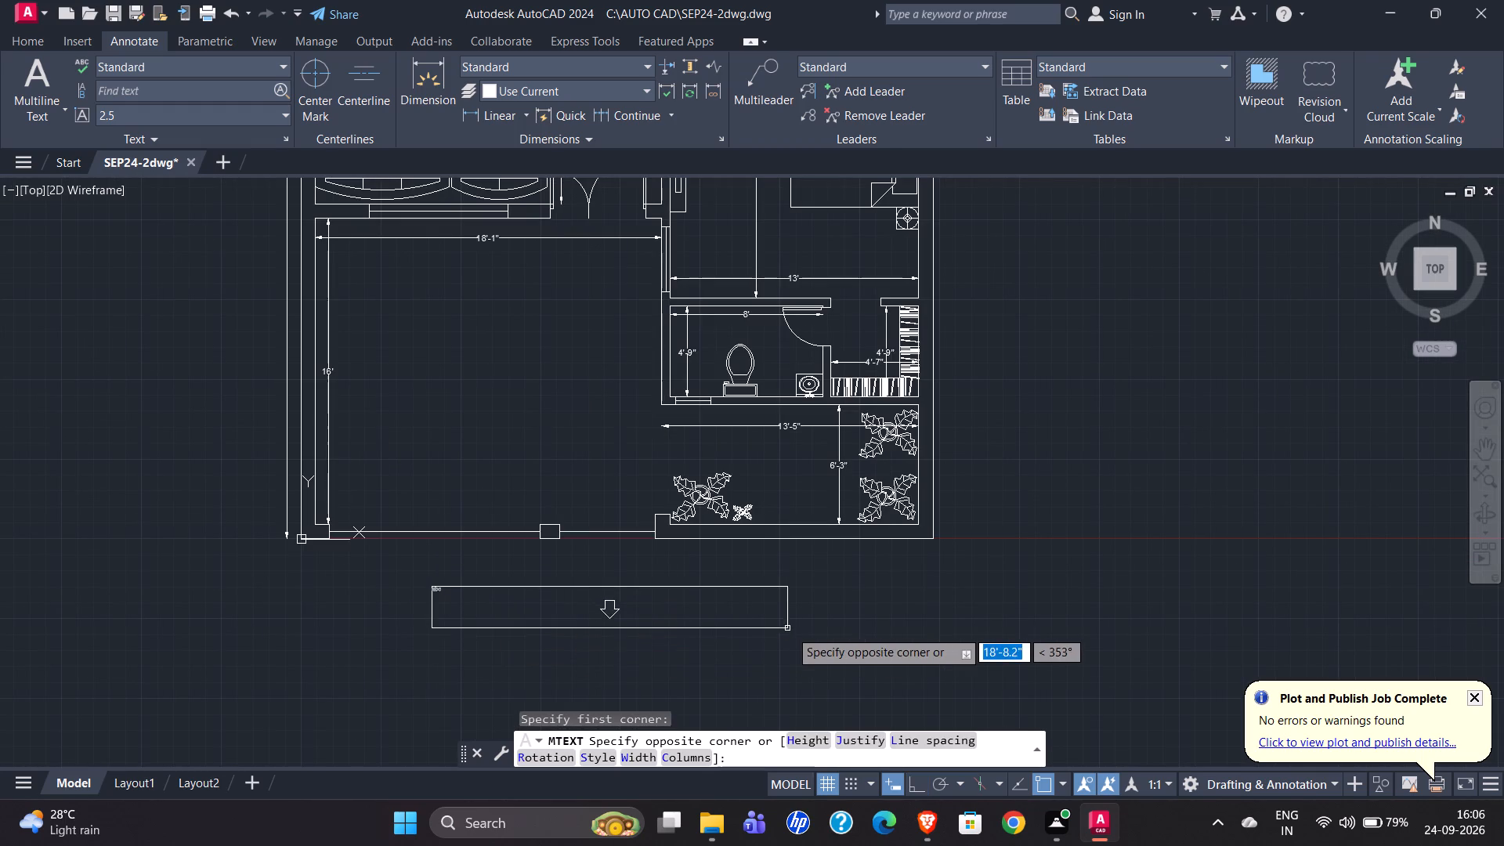
{"action": "left_click", "coordinate": [826, 637]}
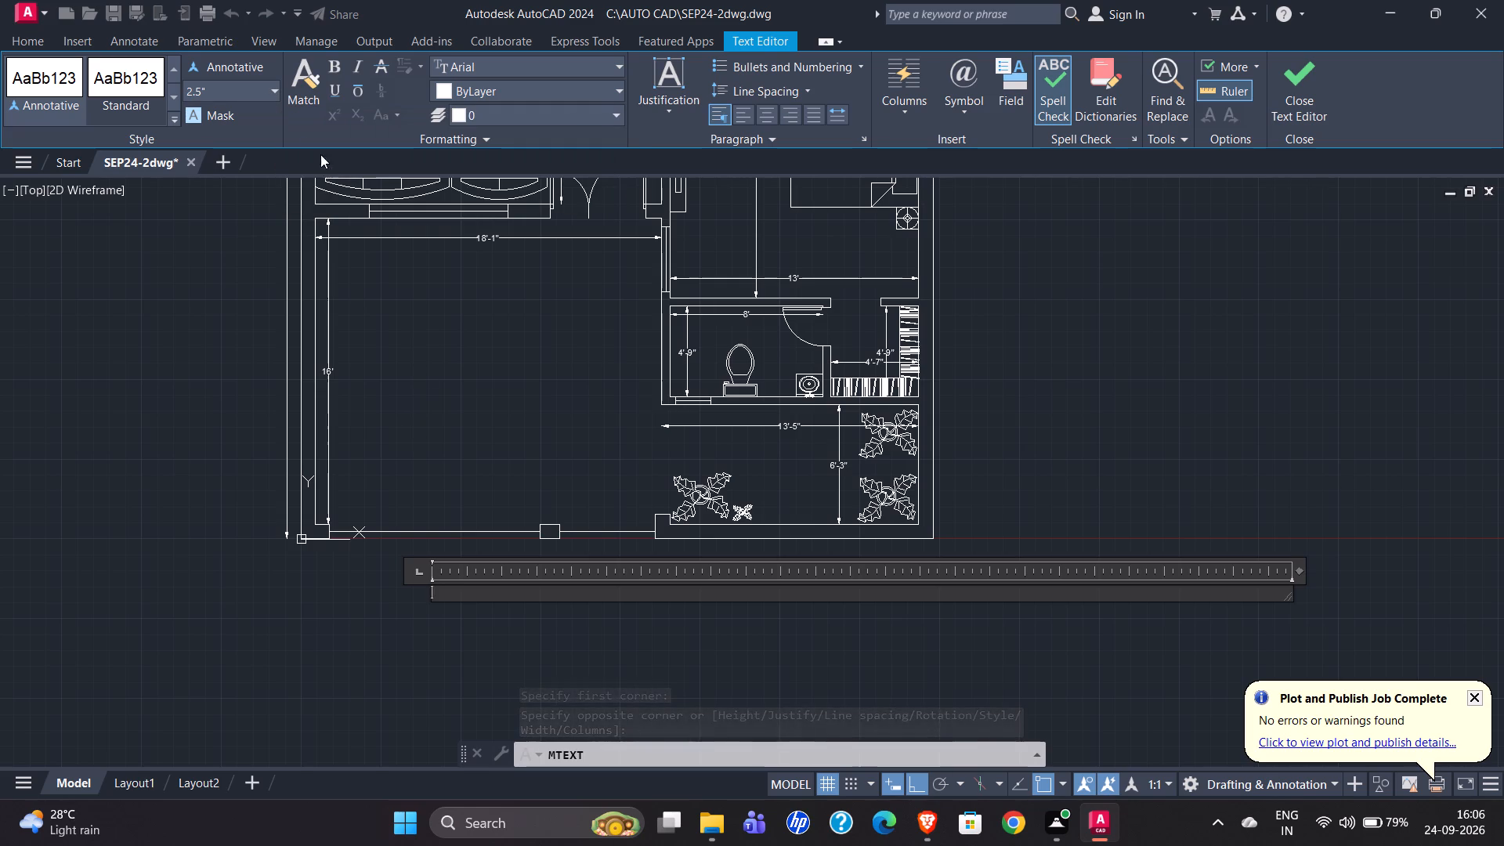
{"action": "left_click", "coordinate": [276, 92]}
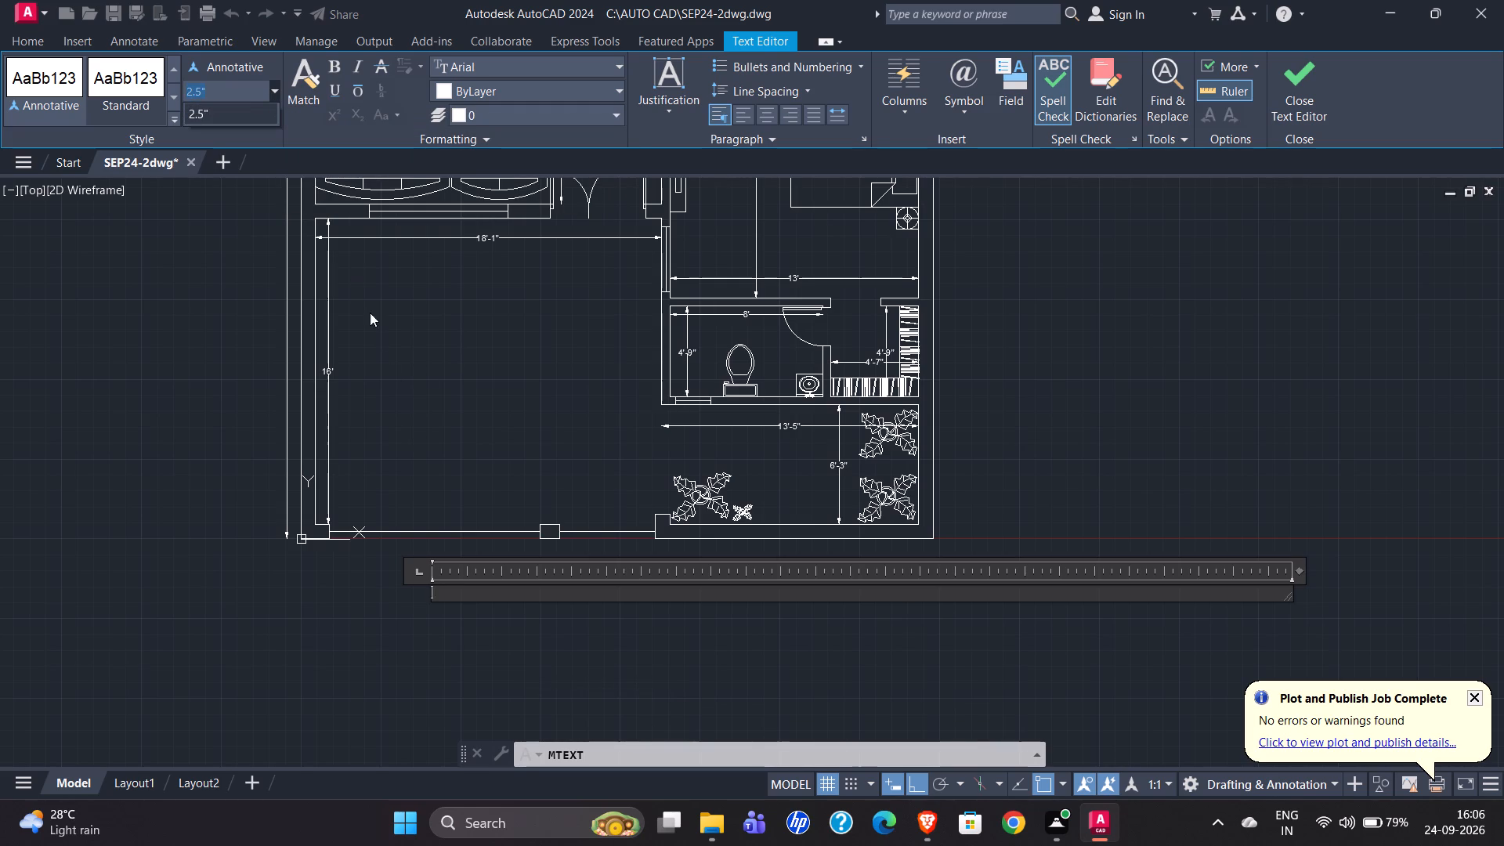
{"action": "type", "text": "9\""}
{"action": "key", "text": "Return"}
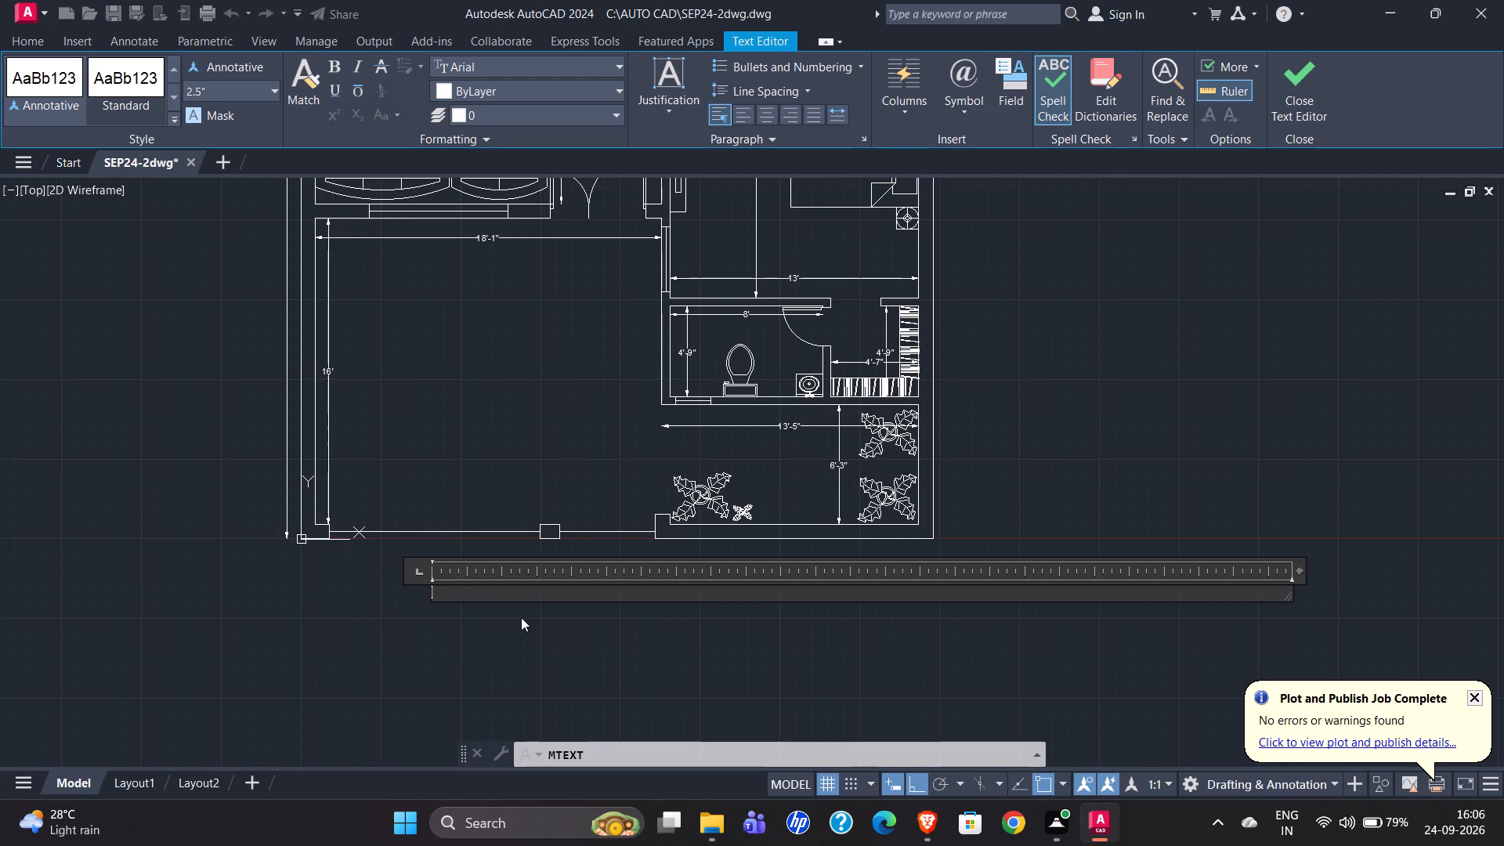
{"action": "type", "text": "GROU"}
{"action": "type", "text": "ND"}
{"action": "key", "text": "space"}
{"action": "type", "text": "FLL"}
{"action": "key", "text": "BackSpace"}
{"action": "type", "text": "OOR PLAN"}
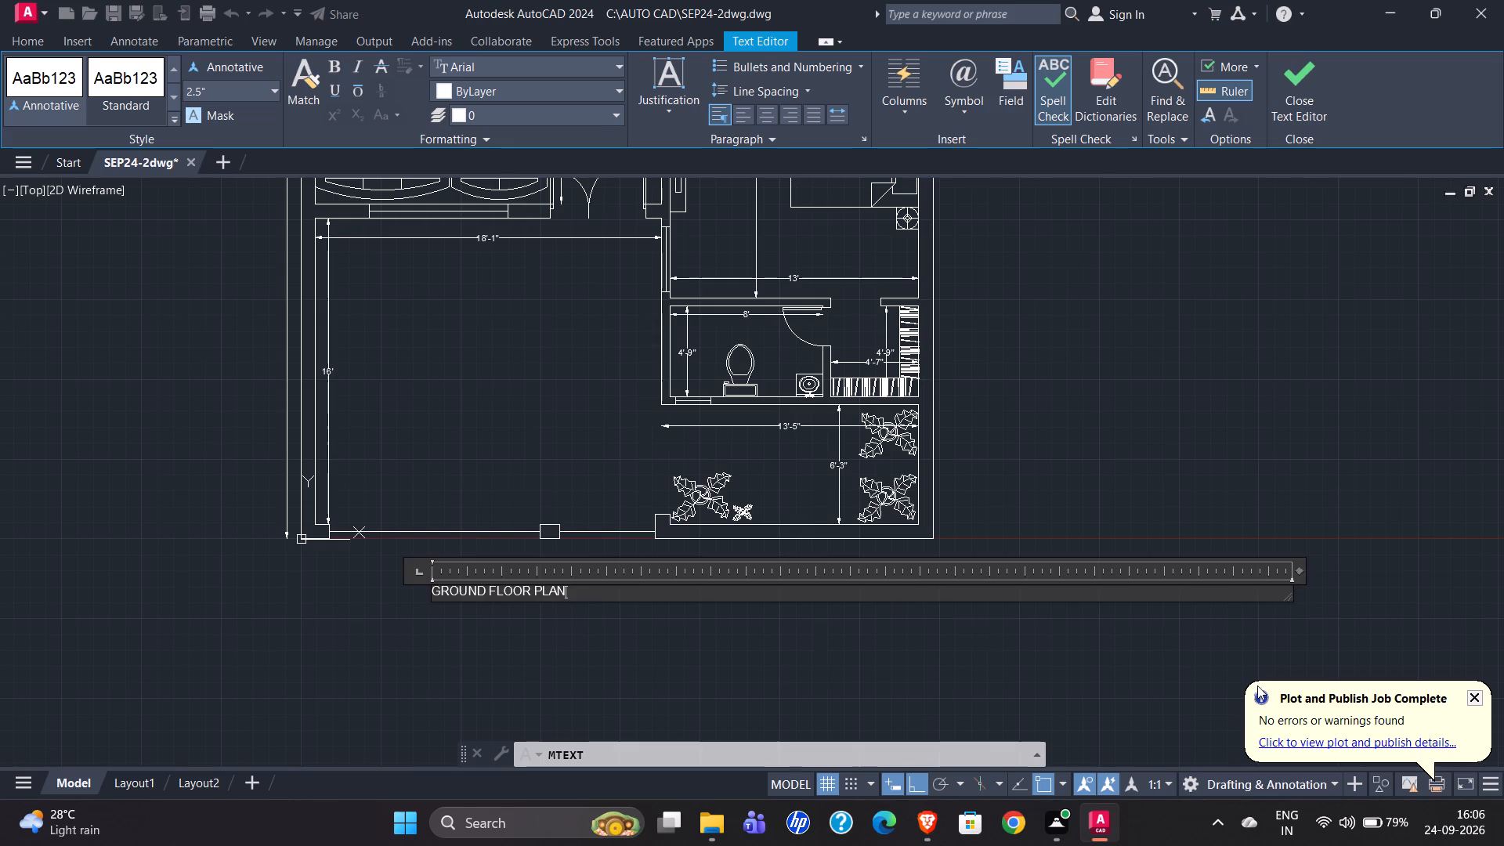
Narrow the title's text frame and set the height of all its text to 9".
{"action": "left_click_drag", "start_coordinate": [1296, 566], "coordinate": [1240, 566]}
{"action": "left_click_drag", "start_coordinate": [1240, 566], "coordinate": [1243, 566]}
{"action": "left_click", "coordinate": [1299, 566]}
{"action": "left_click_drag", "start_coordinate": [1298, 573], "coordinate": [660, 614]}
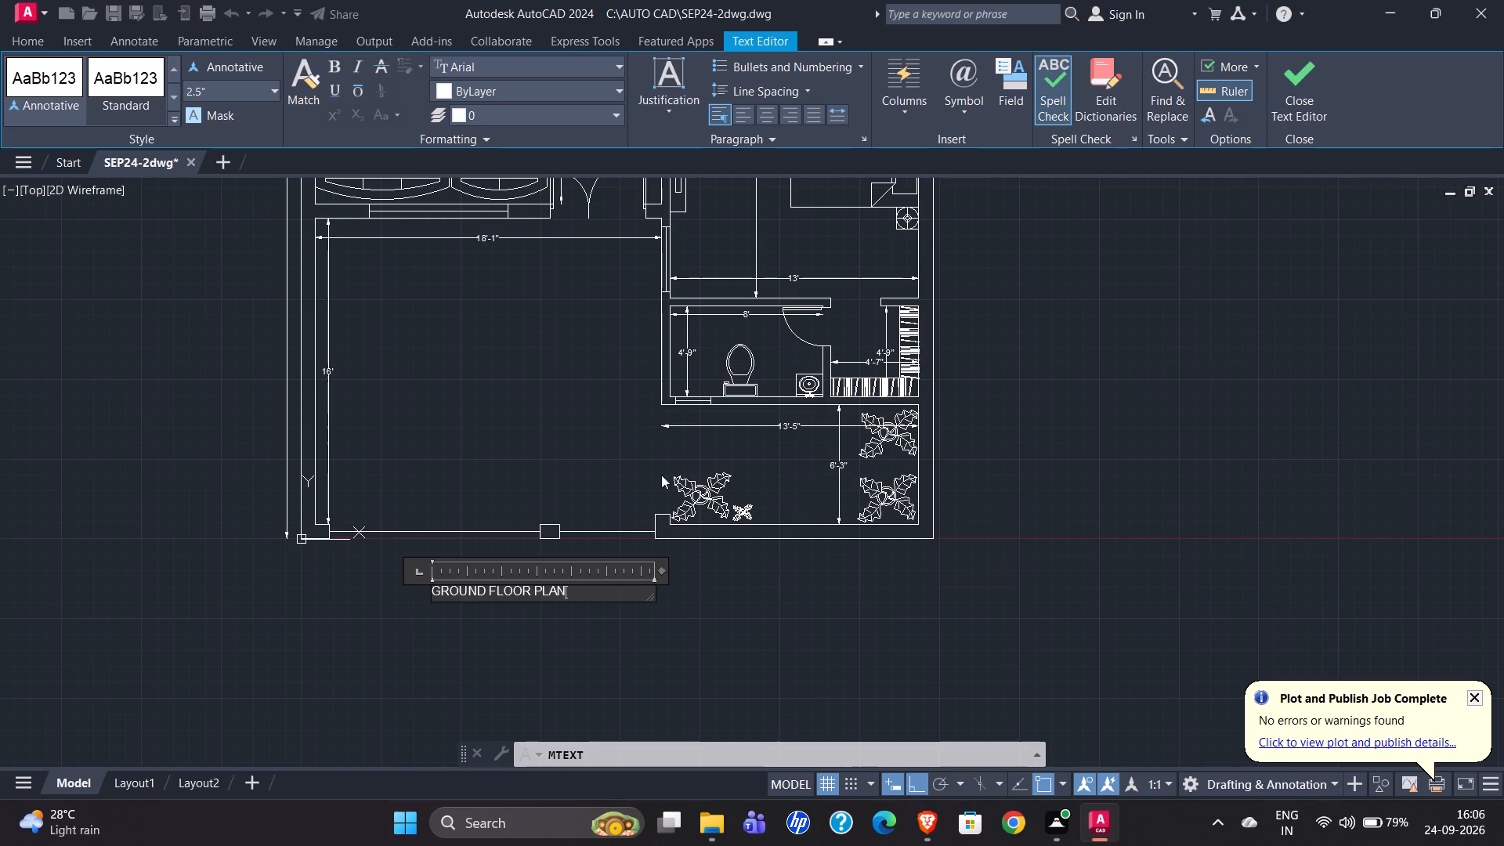
{"action": "key", "text": "ctrl+a"}
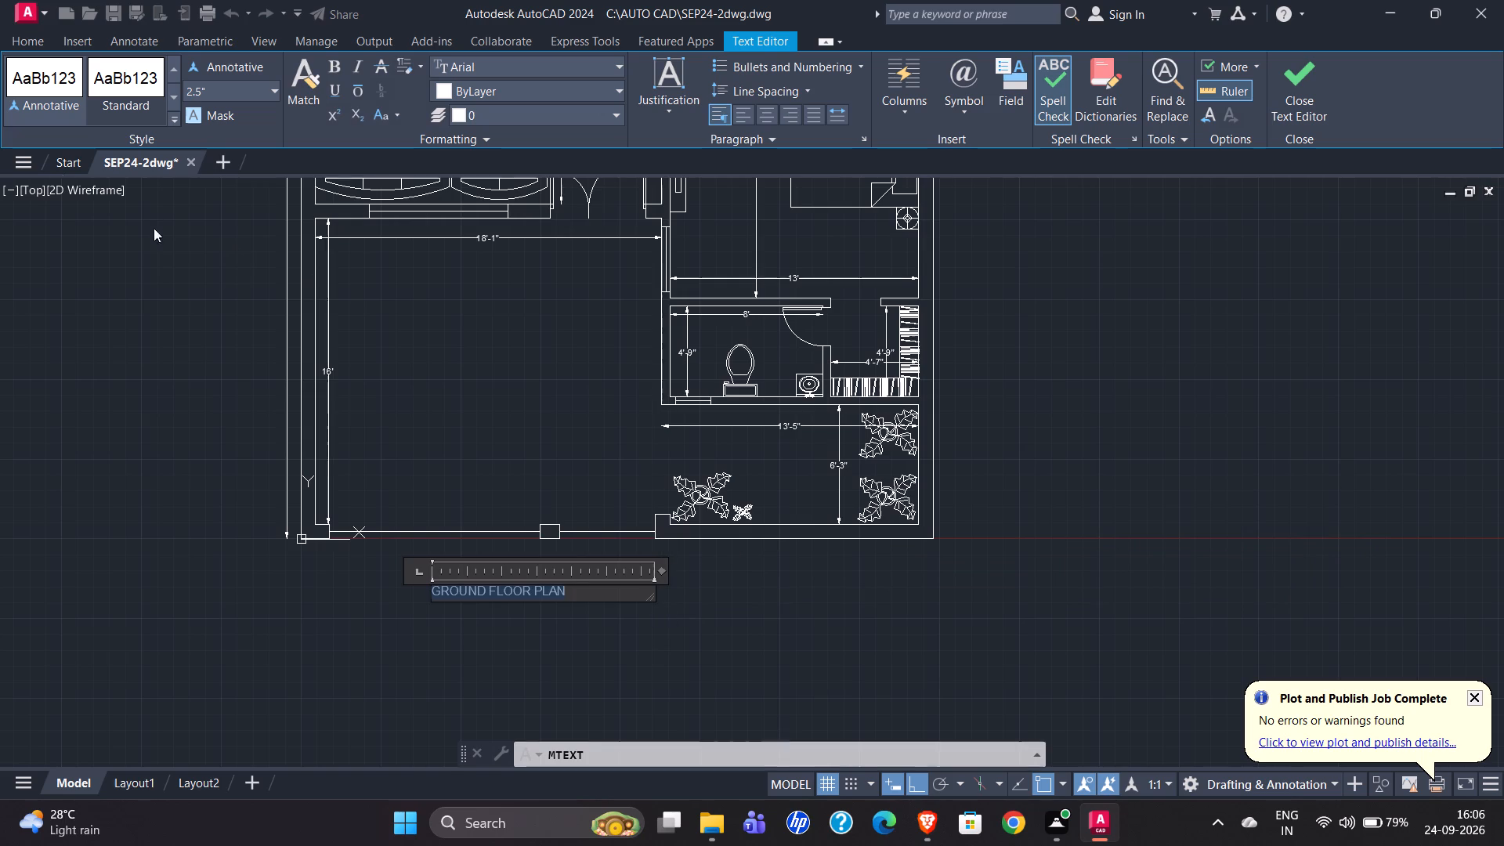
{"action": "left_click_drag", "start_coordinate": [242, 88], "coordinate": [140, 103]}
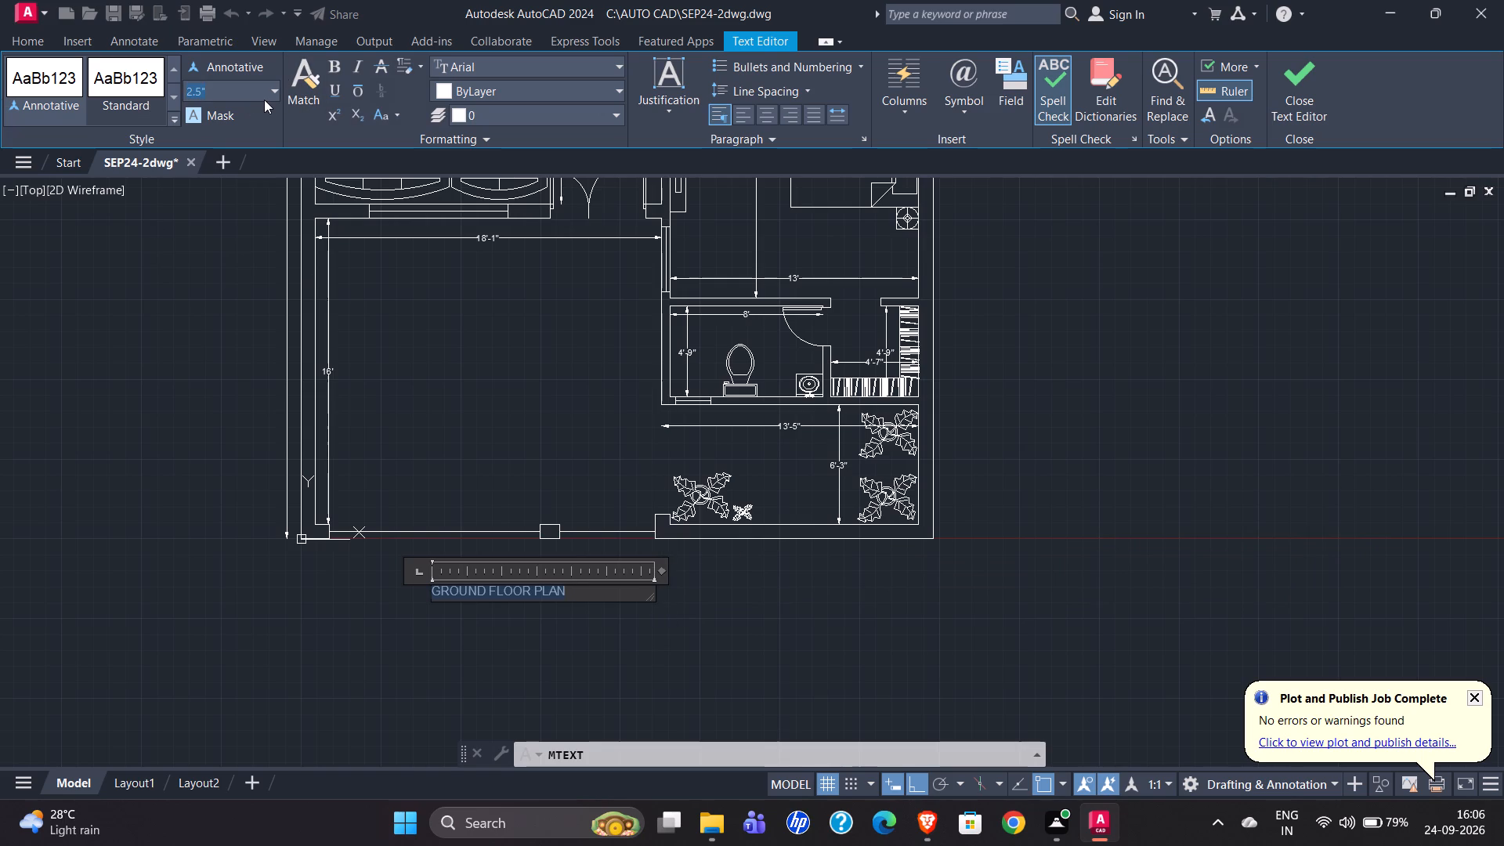
{"action": "key", "text": "9"}
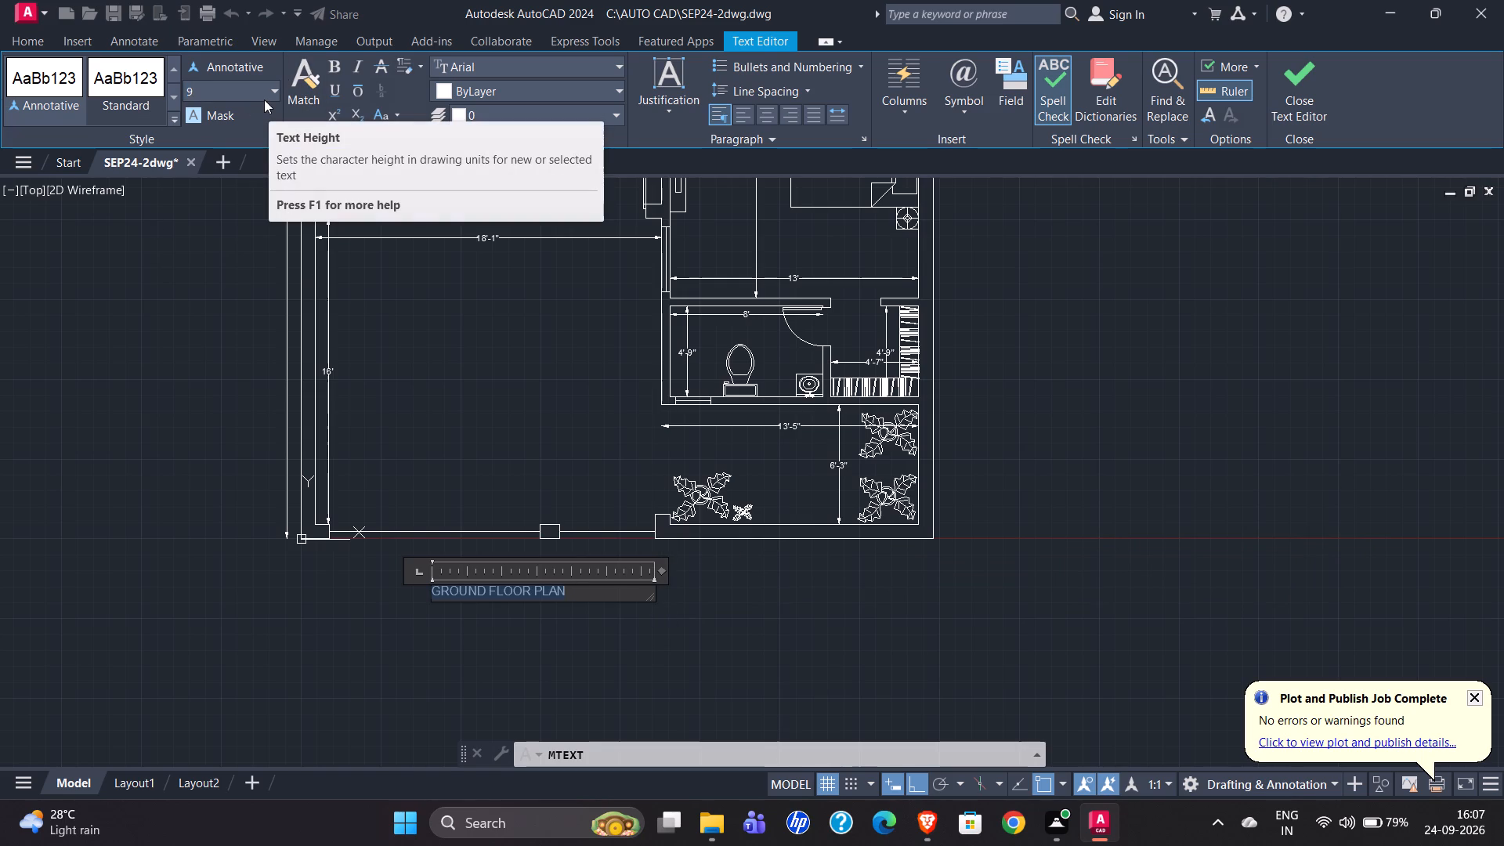
{"action": "key", "text": "shift+quotedbl"}
{"action": "key", "text": "Return"}
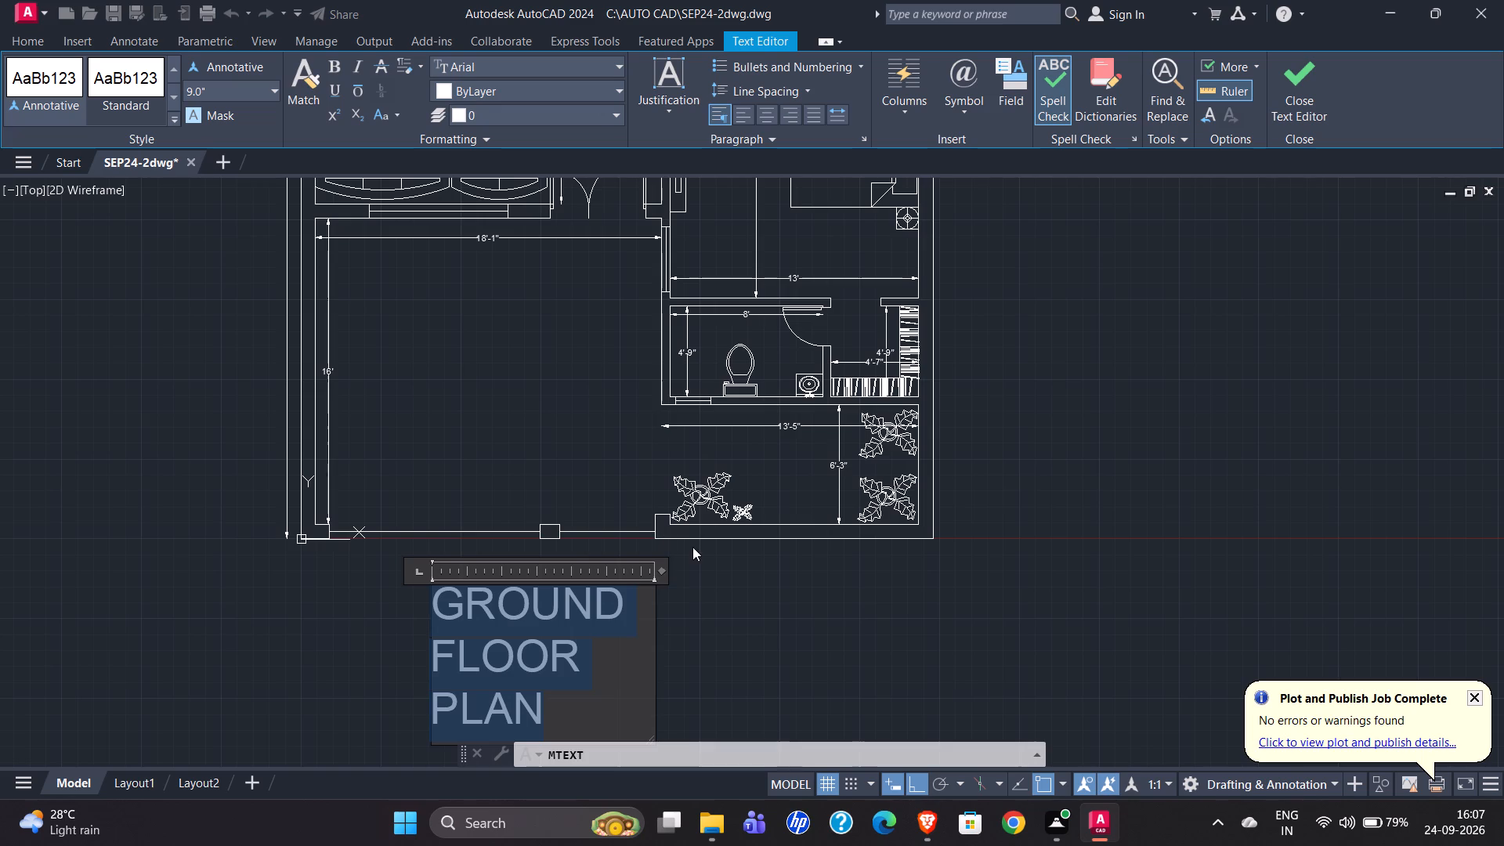
Finish the title text and widen its frame so that GROUND FLOOR PLAN fits on one line.
{"action": "left_click_drag", "start_coordinate": [663, 570], "coordinate": [849, 562]}
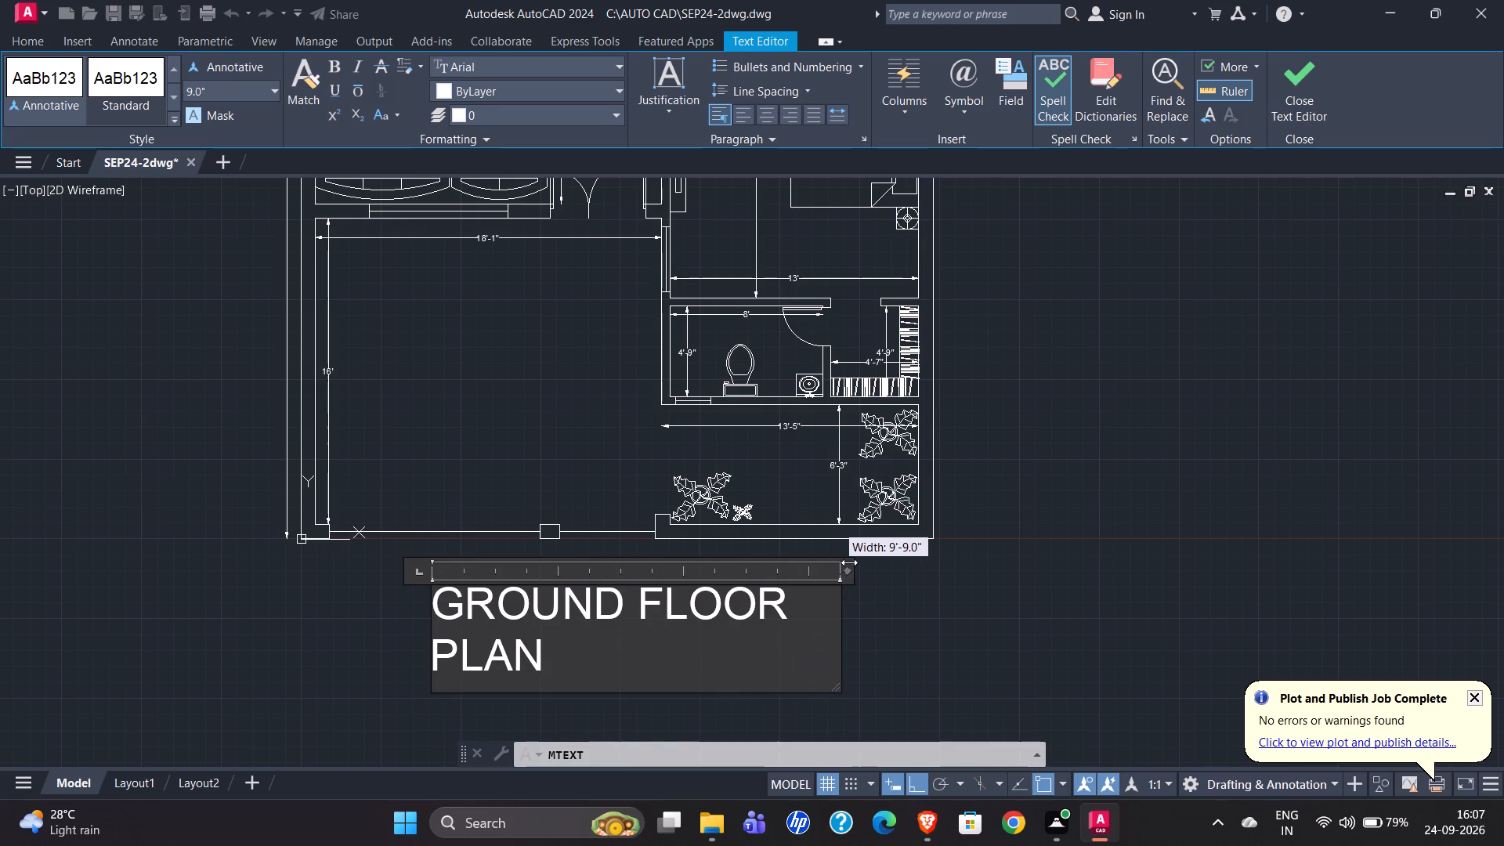
{"action": "left_click_drag", "start_coordinate": [849, 562], "coordinate": [913, 555]}
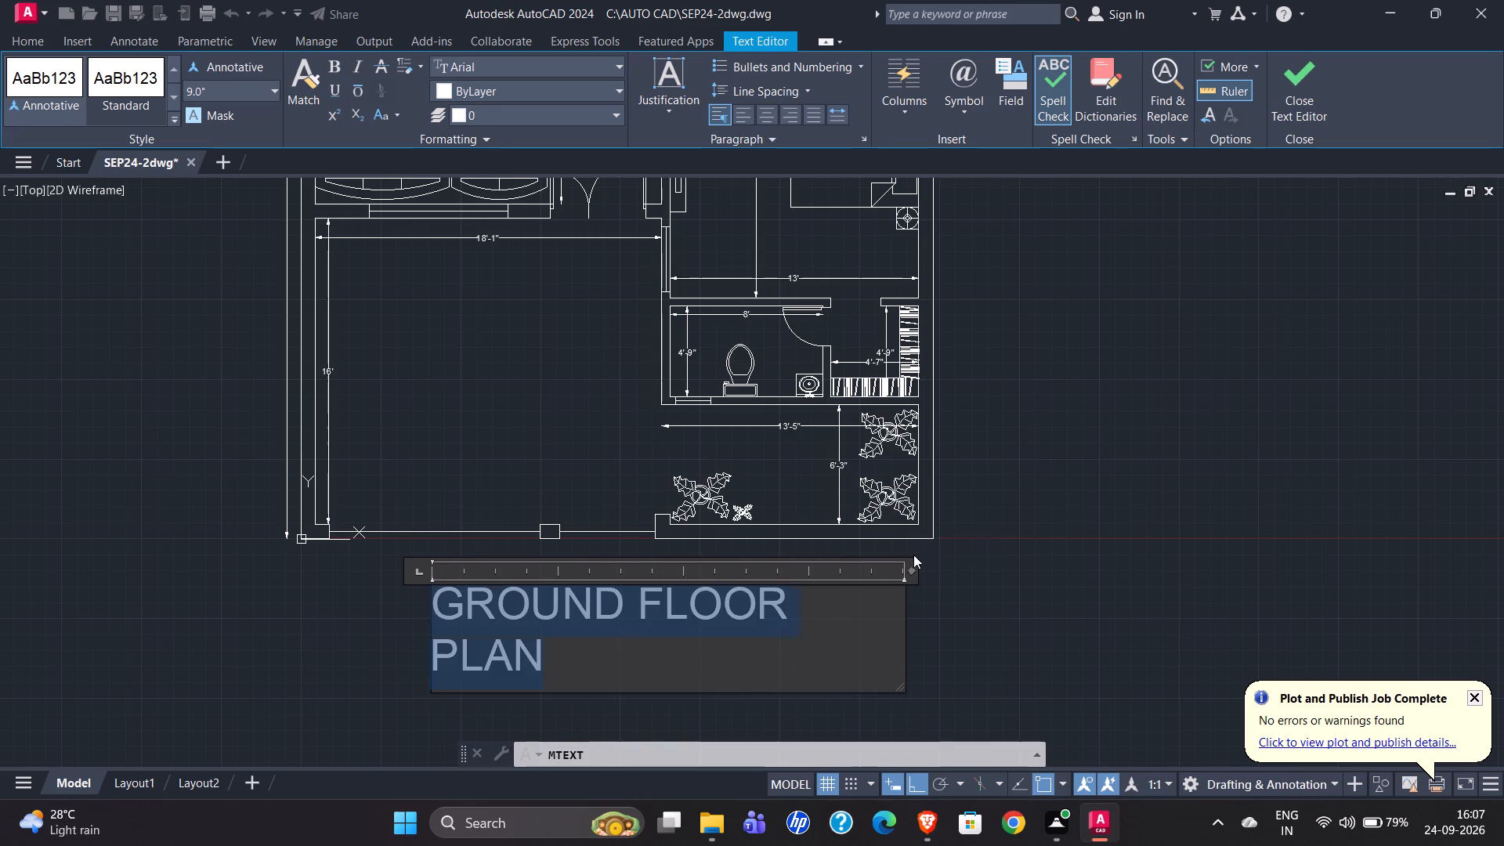
{"action": "left_click", "coordinate": [913, 555]}
{"action": "right_click", "coordinate": [913, 555]}
{"action": "left_click", "coordinate": [922, 580]}
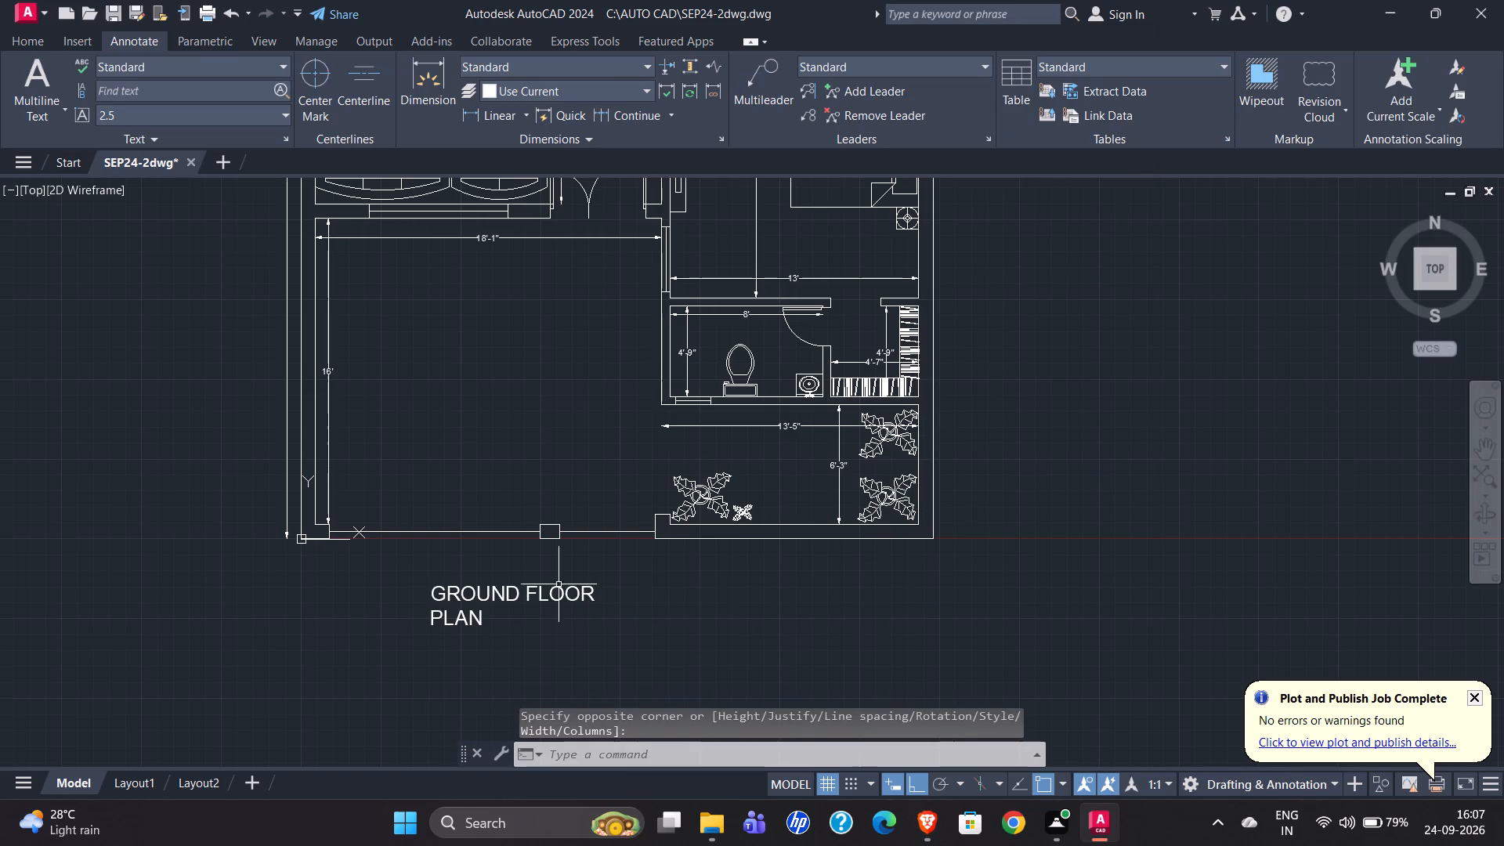
{"action": "left_click", "coordinate": [519, 595]}
{"action": "left_click_drag", "start_coordinate": [651, 586], "coordinate": [661, 587]}
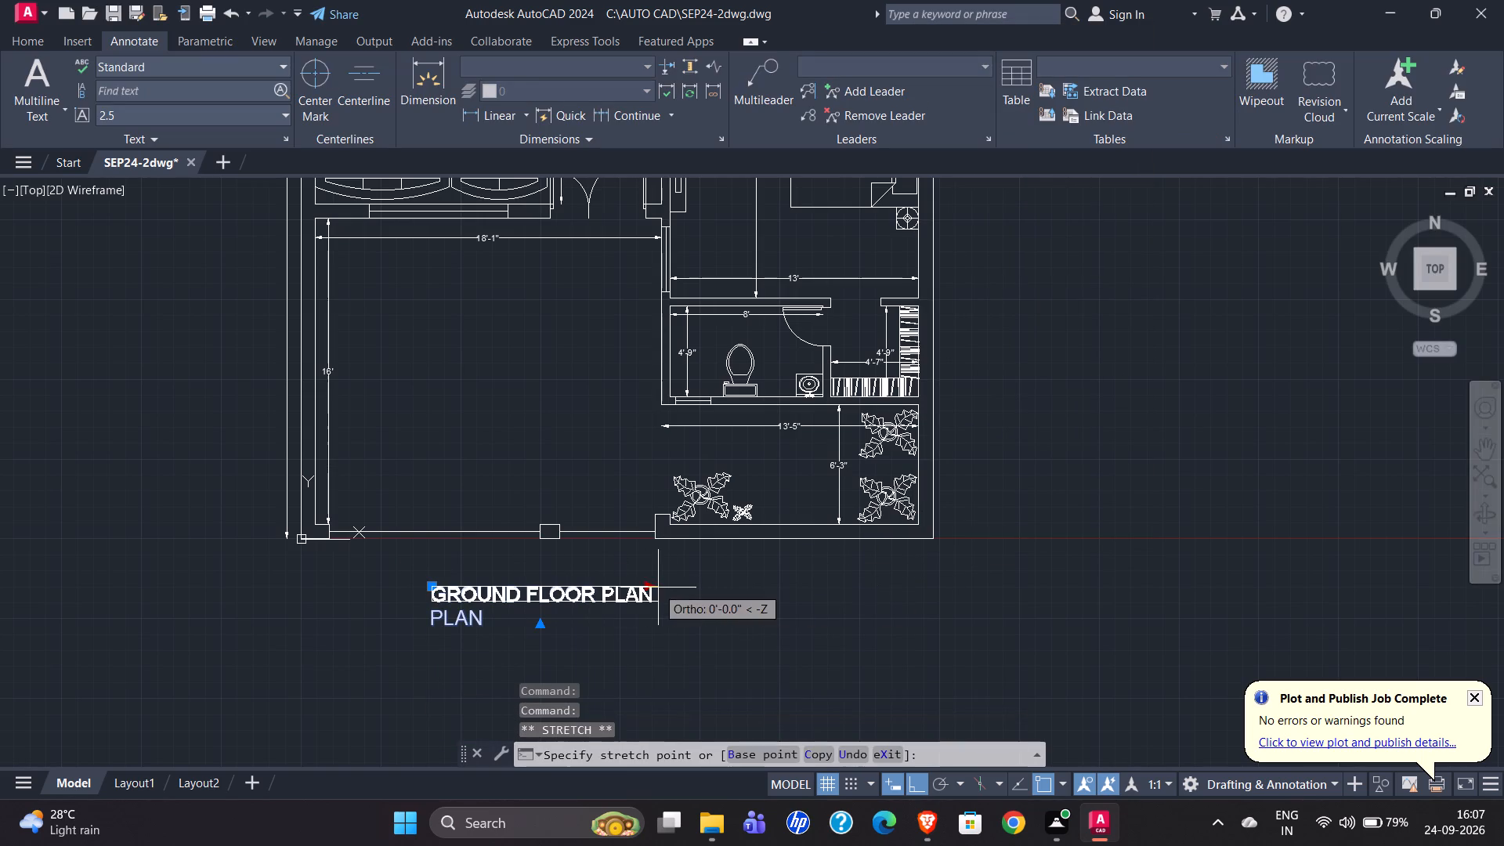
{"action": "left_click_drag", "start_coordinate": [661, 587], "coordinate": [775, 587]}
{"action": "left_click", "coordinate": [766, 587]}
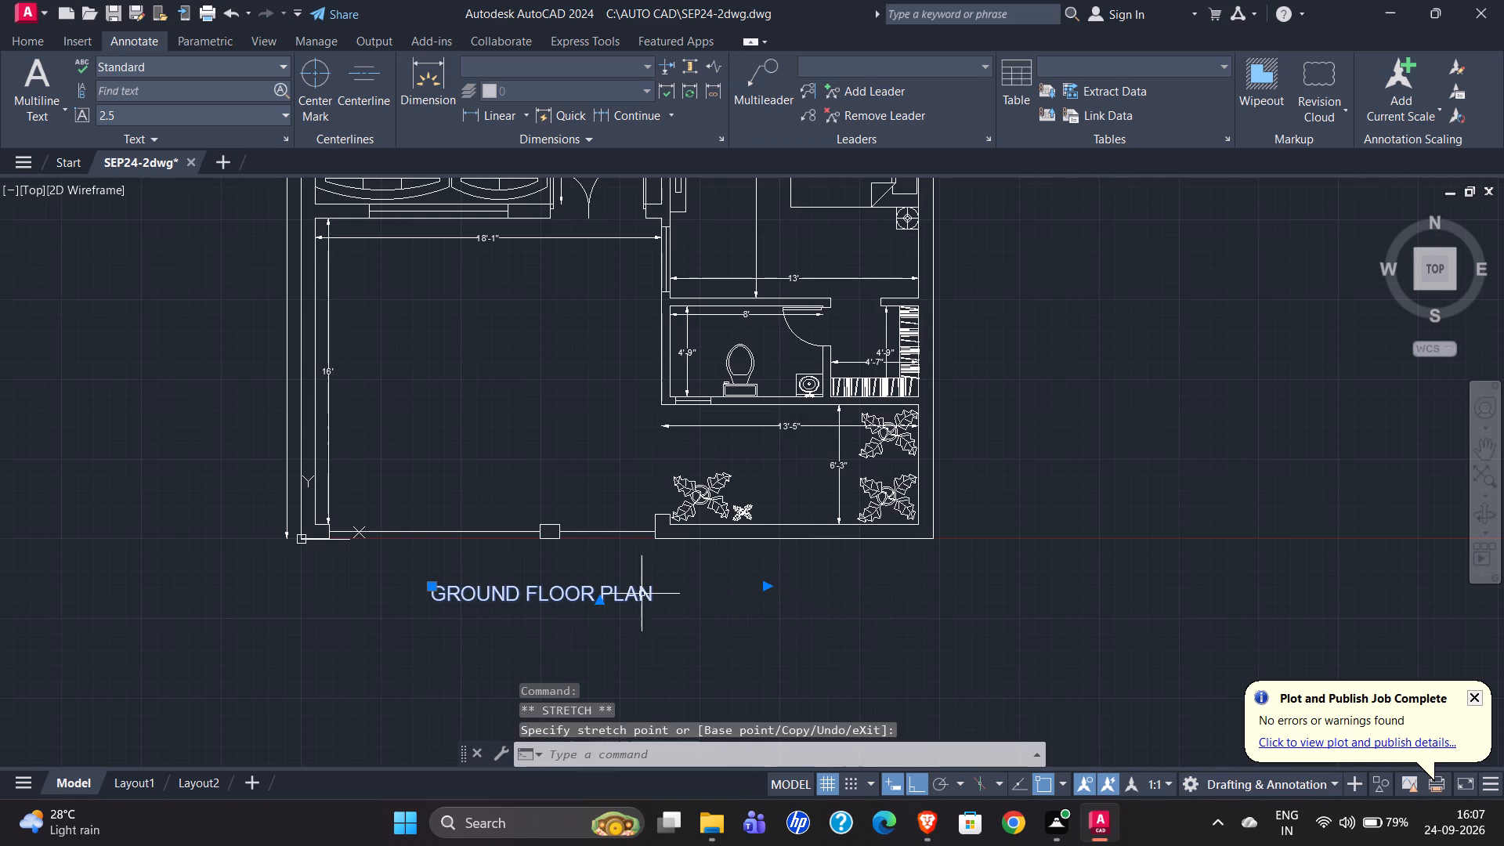
{"action": "left_click_drag", "start_coordinate": [769, 588], "coordinate": [704, 587]}
{"action": "left_click", "coordinate": [704, 587]}
Move the GROUND FLOOR PLAN title horizontally eastward to centre it beneath the plan.
{"action": "scroll", "coordinate": [55, 390], "scroll_direction": "down", "scroll_amount": 1}
{"action": "scroll", "coordinate": [358, 540], "scroll_direction": "up", "scroll_amount": 1}
{"action": "scroll", "coordinate": [230, 501], "scroll_direction": "up", "scroll_amount": 1}
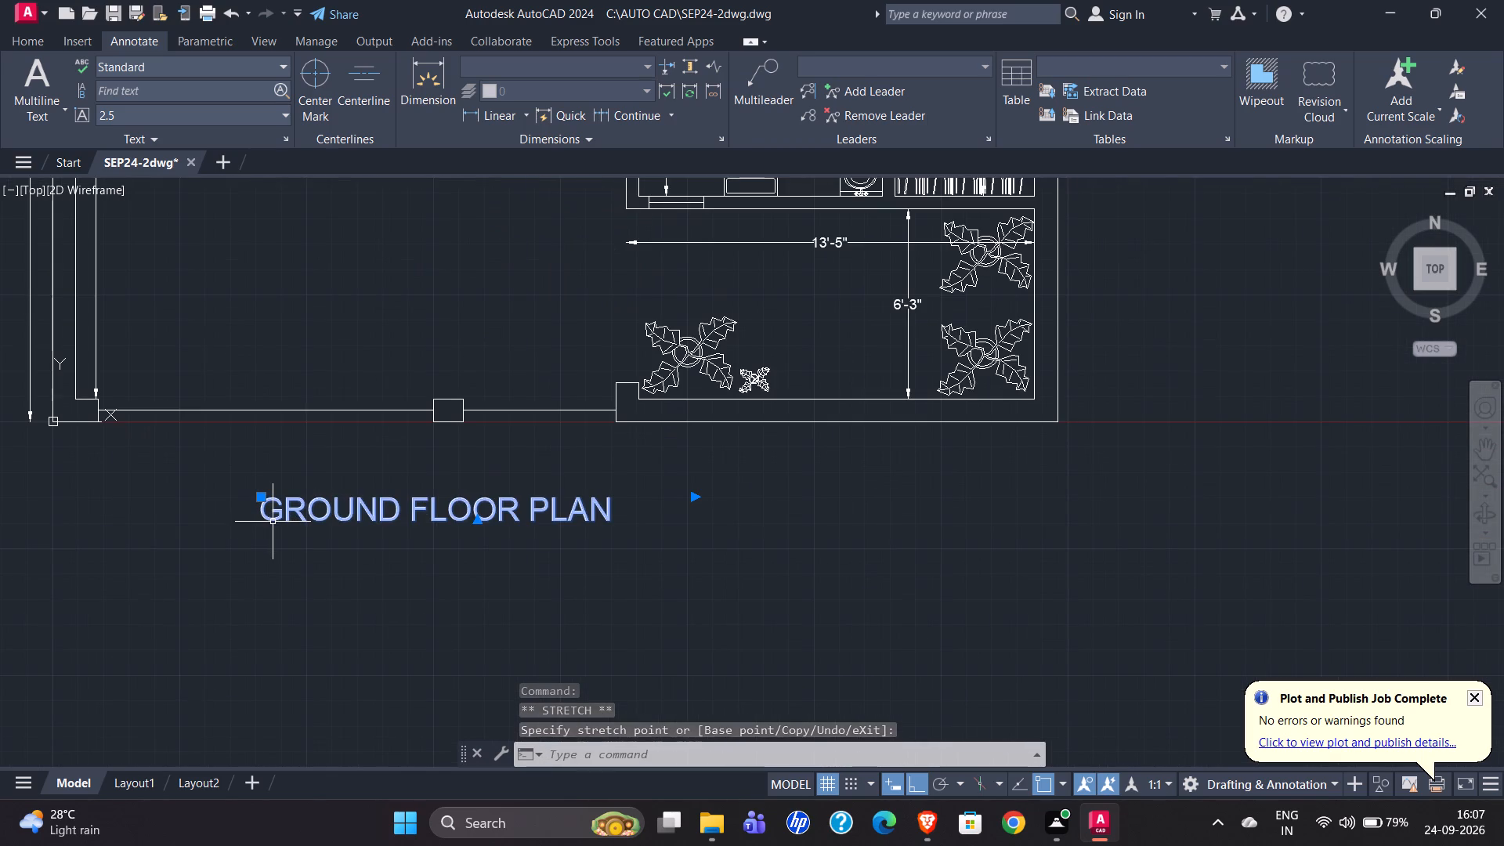
{"action": "left_click", "coordinate": [273, 522]}
{"action": "key", "text": "m"}
{"action": "key", "text": "Return"}
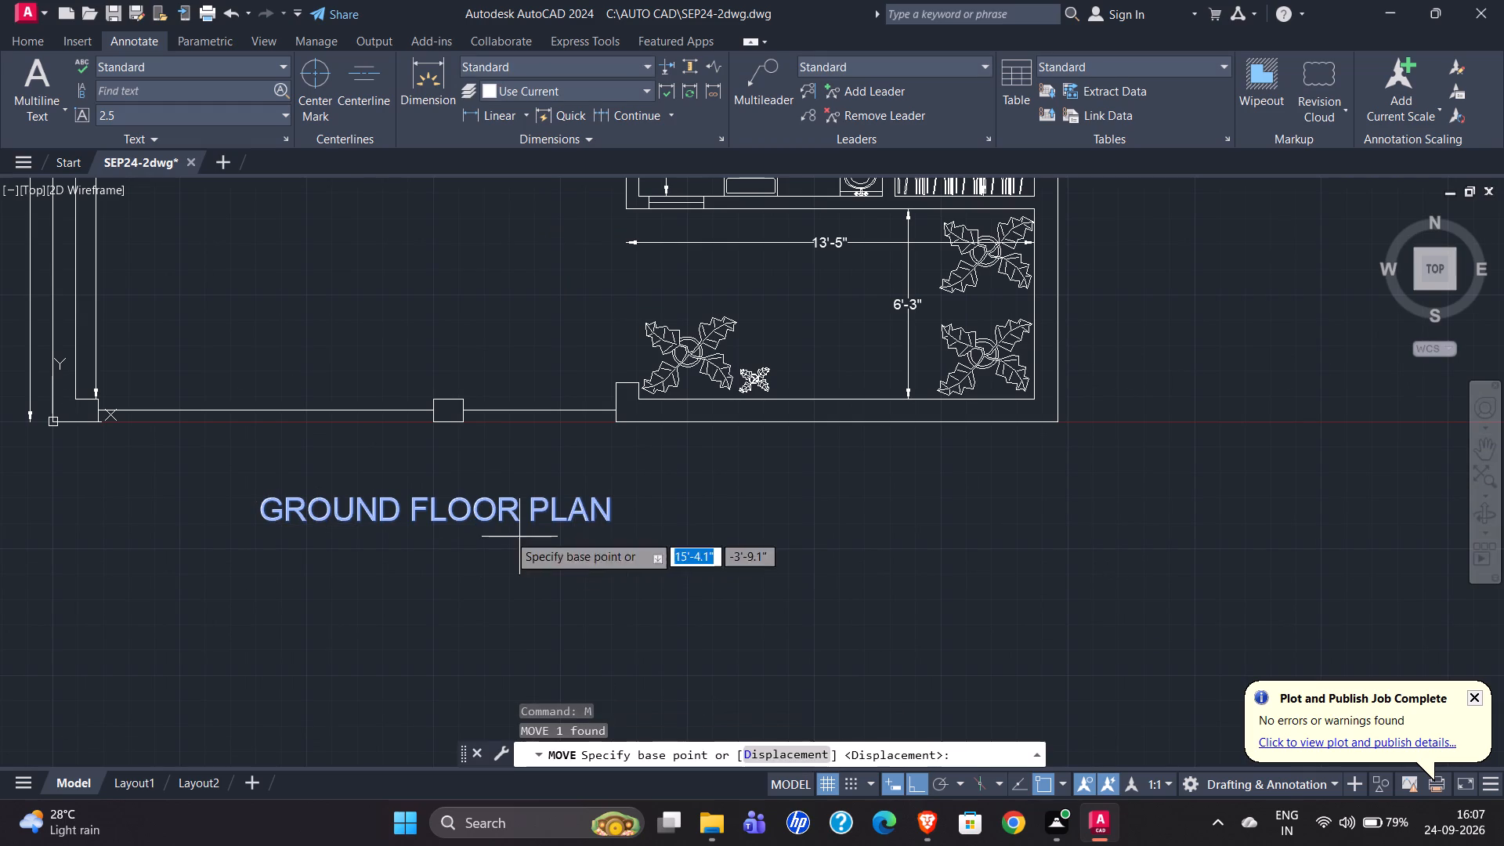
{"action": "left_click", "coordinate": [258, 496]}
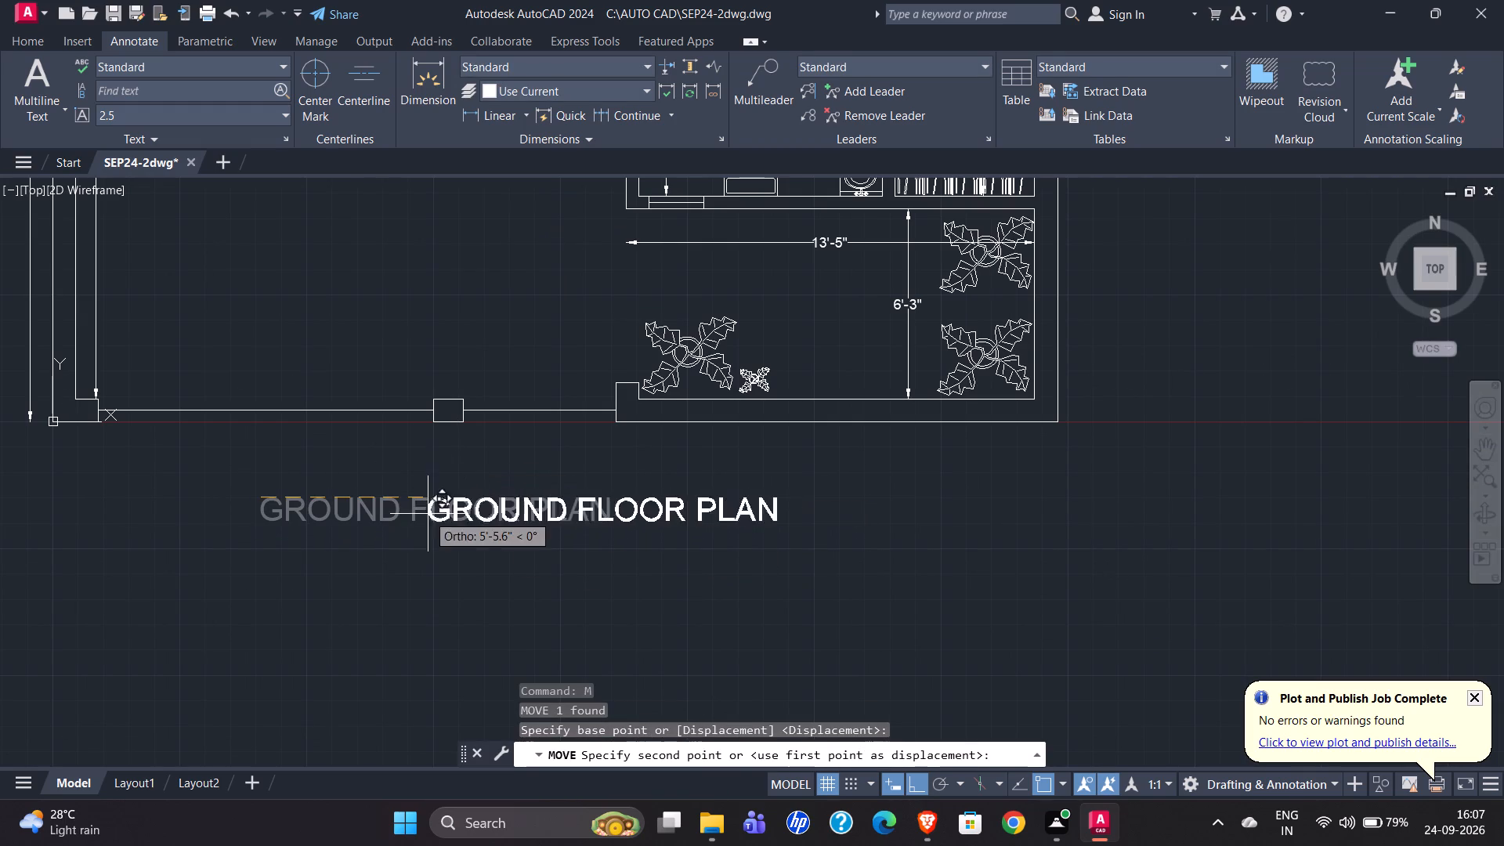
{"action": "left_click", "coordinate": [450, 508]}
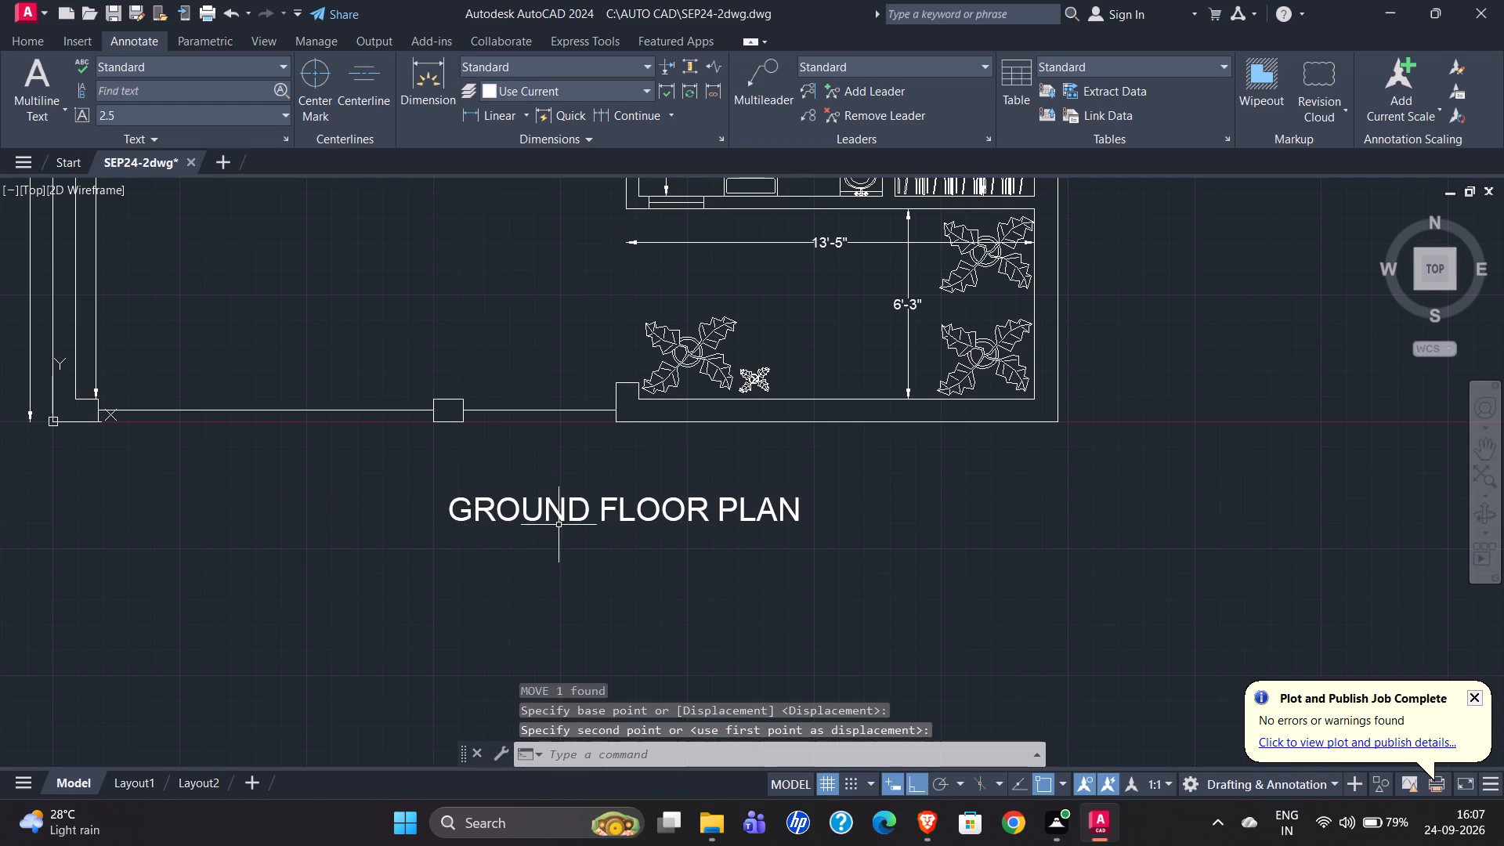
Change the colour of the GROUND FLOOR PLAN title to green.
{"action": "left_click", "coordinate": [547, 516]}
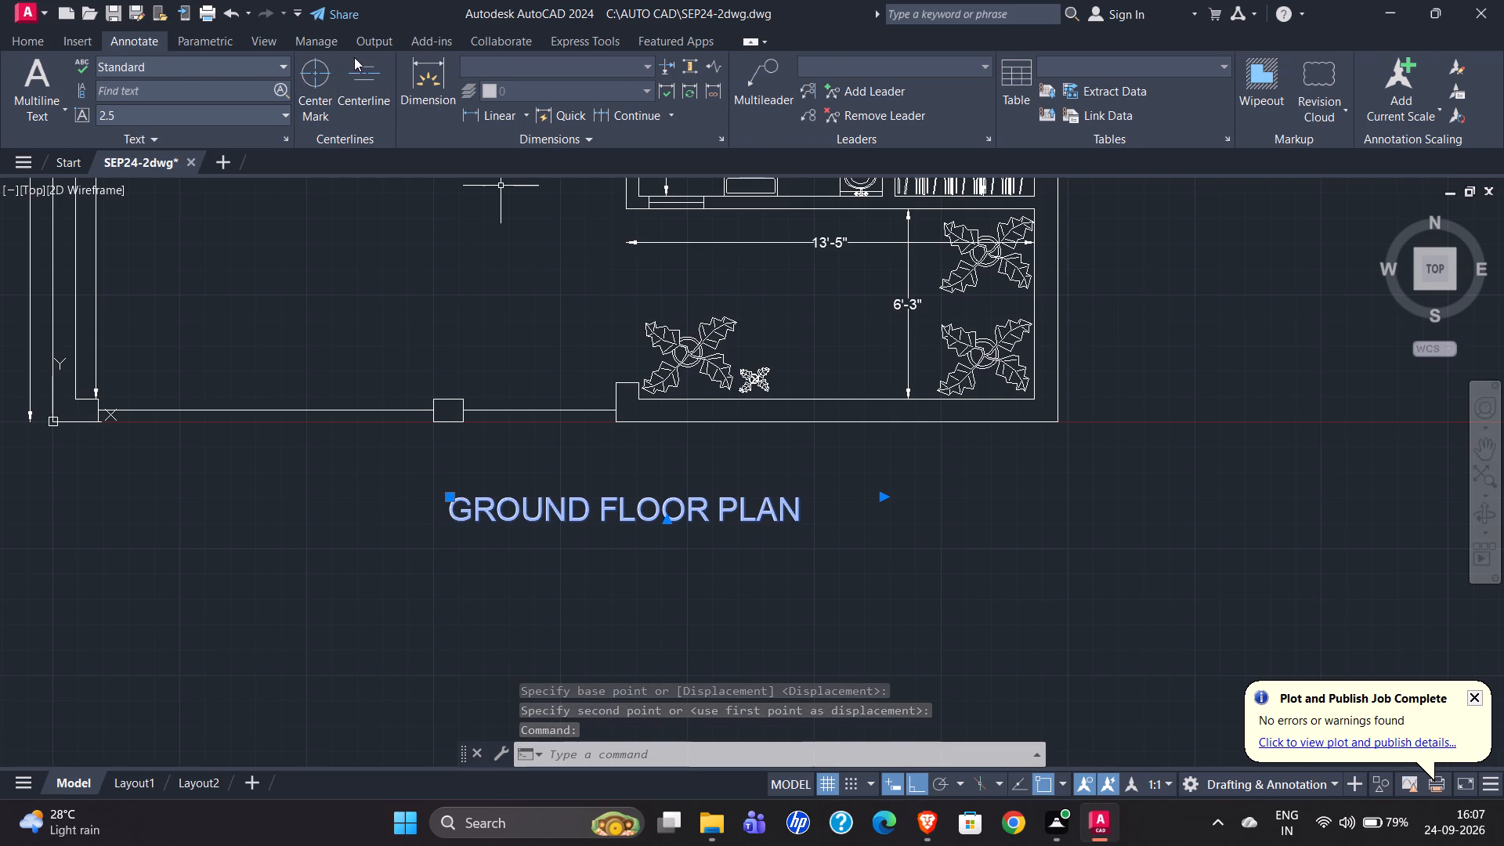
{"action": "left_click", "coordinate": [16, 37]}
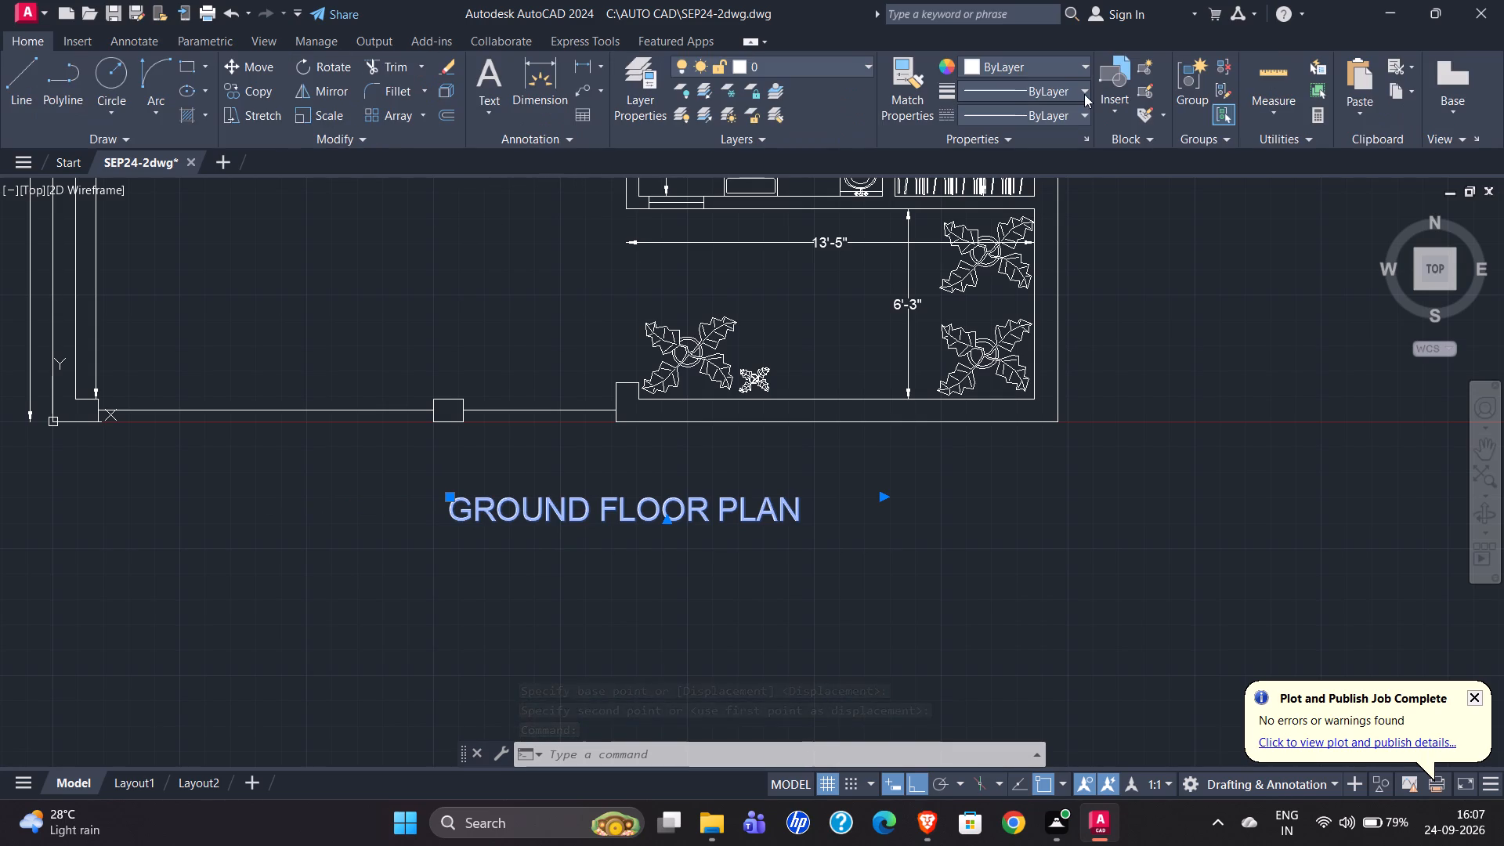
{"action": "left_click", "coordinate": [819, 63]}
{"action": "left_click", "coordinate": [844, 63]}
{"action": "left_click", "coordinate": [1042, 56]}
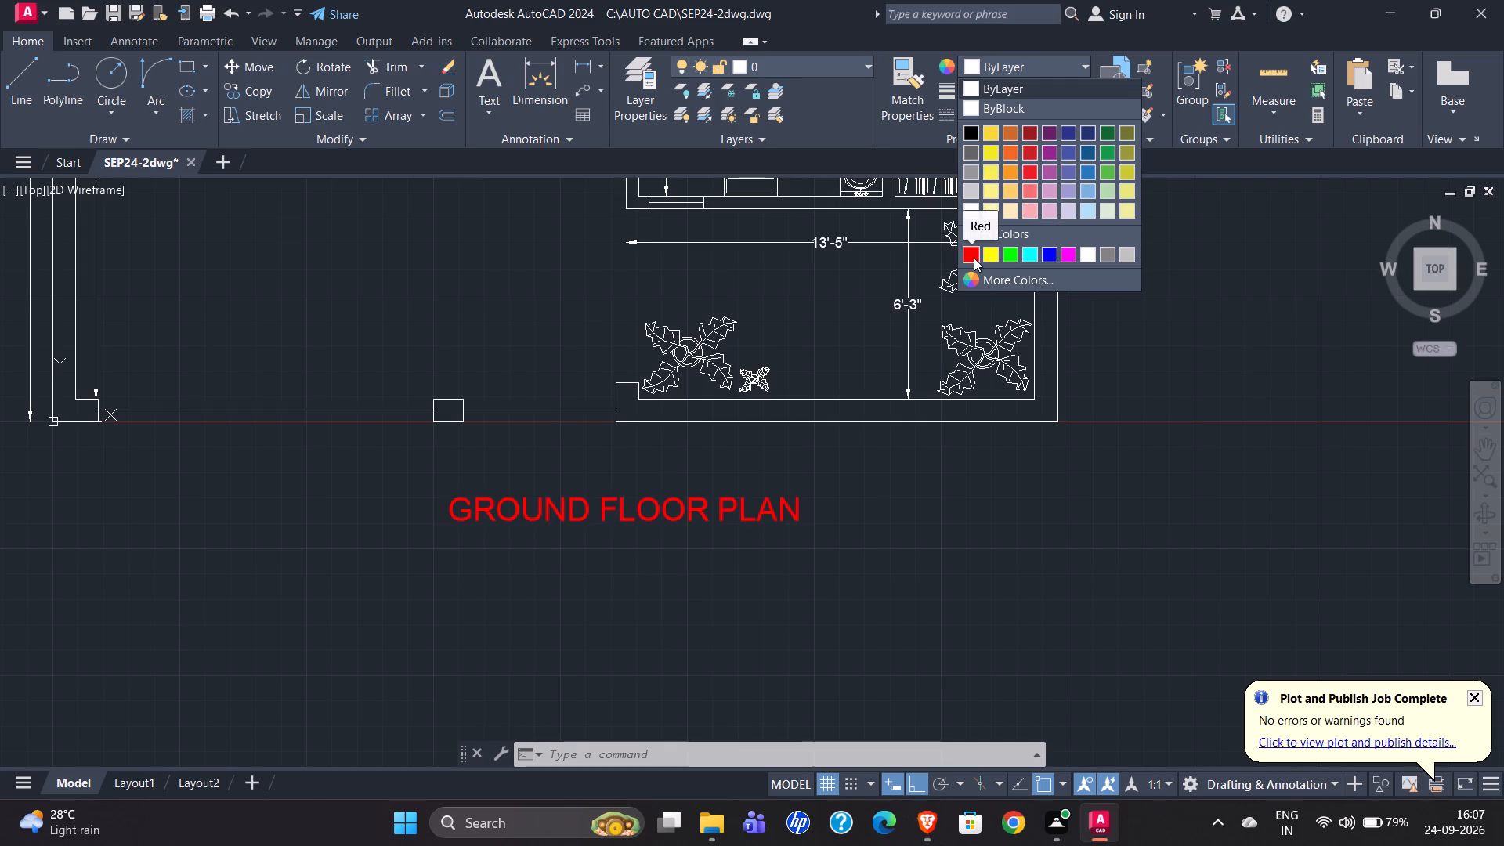
{"action": "left_click", "coordinate": [1007, 258]}
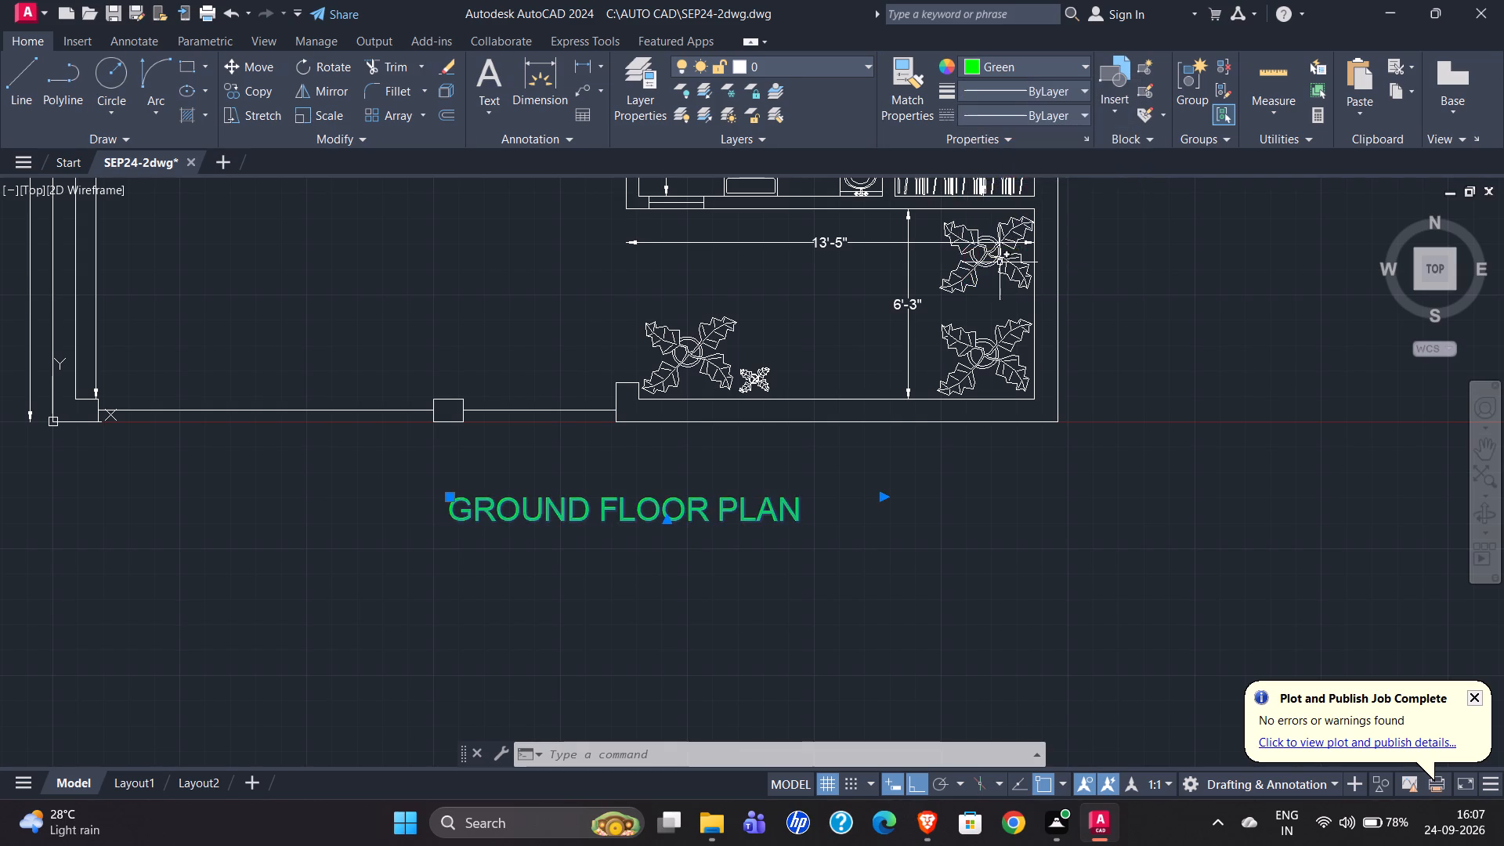
{"action": "scroll", "coordinate": [631, 510], "scroll_direction": "down", "scroll_amount": 3}
{"action": "scroll", "coordinate": [793, 393], "scroll_direction": "up", "scroll_amount": 2}
{"action": "scroll", "coordinate": [773, 406], "scroll_direction": "down", "scroll_amount": 1}
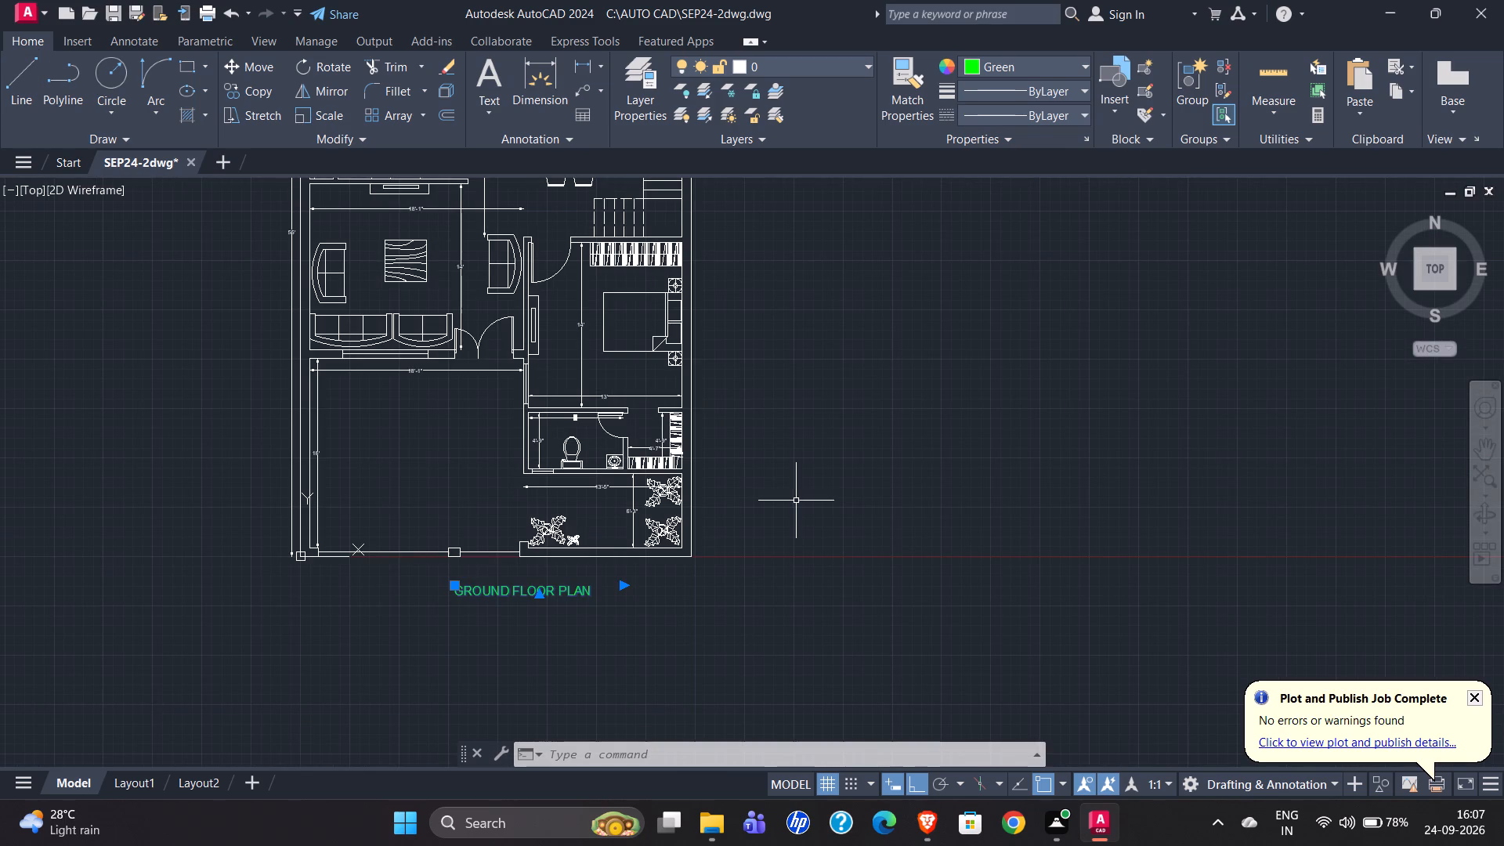
{"action": "scroll", "coordinate": [793, 500], "scroll_direction": "down", "scroll_amount": 1}
{"action": "key", "text": "Escape"}
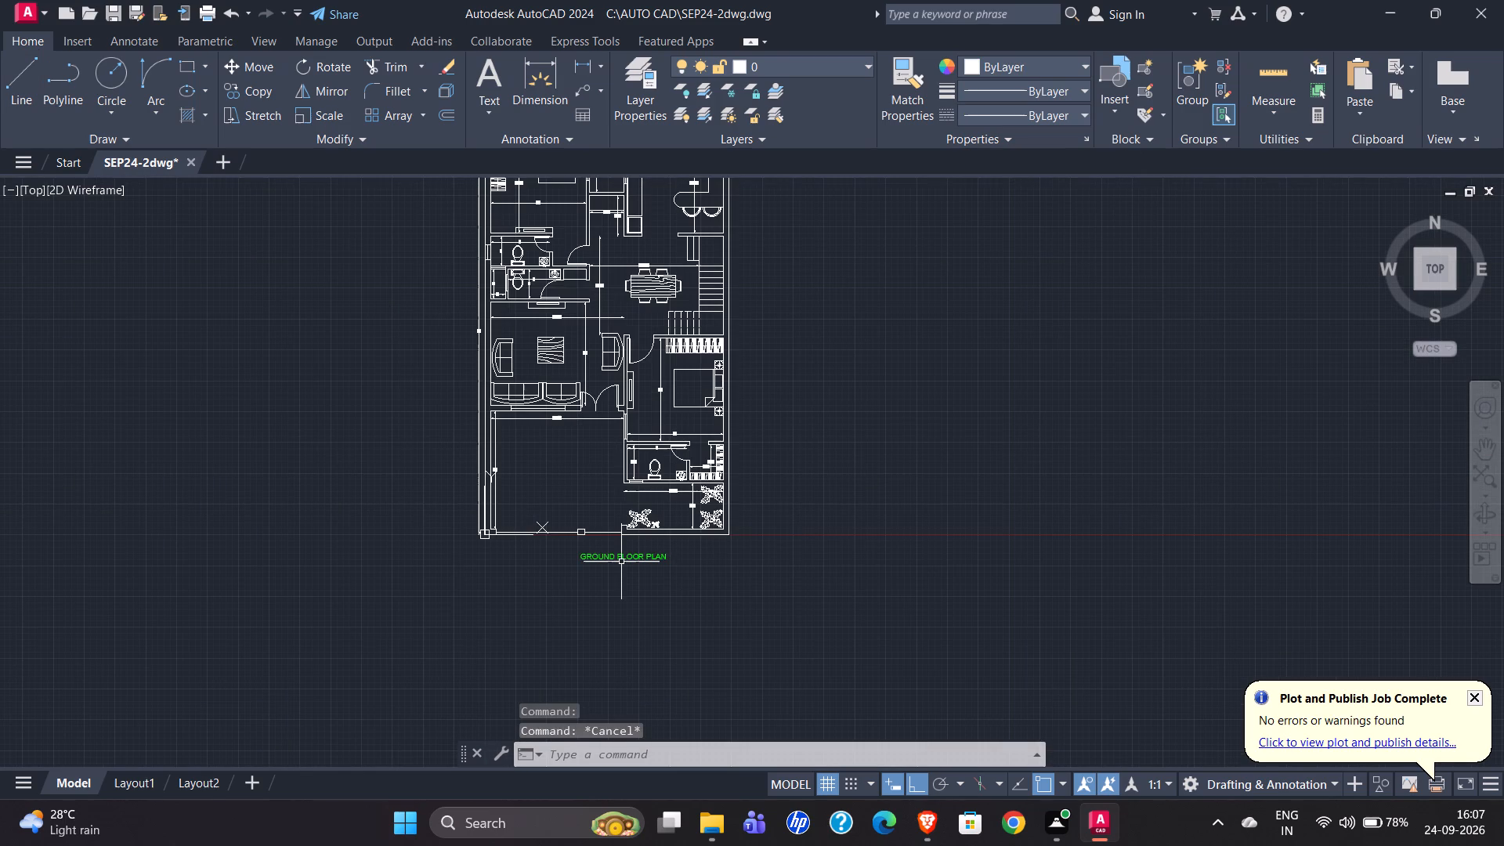
Move the GROUND FLOOR PLAN title slightly westward to centre it beneath the plan's front wall.
{"action": "left_click", "coordinate": [621, 562]}
{"action": "key", "text": "m"}
{"action": "key", "text": "Return"}
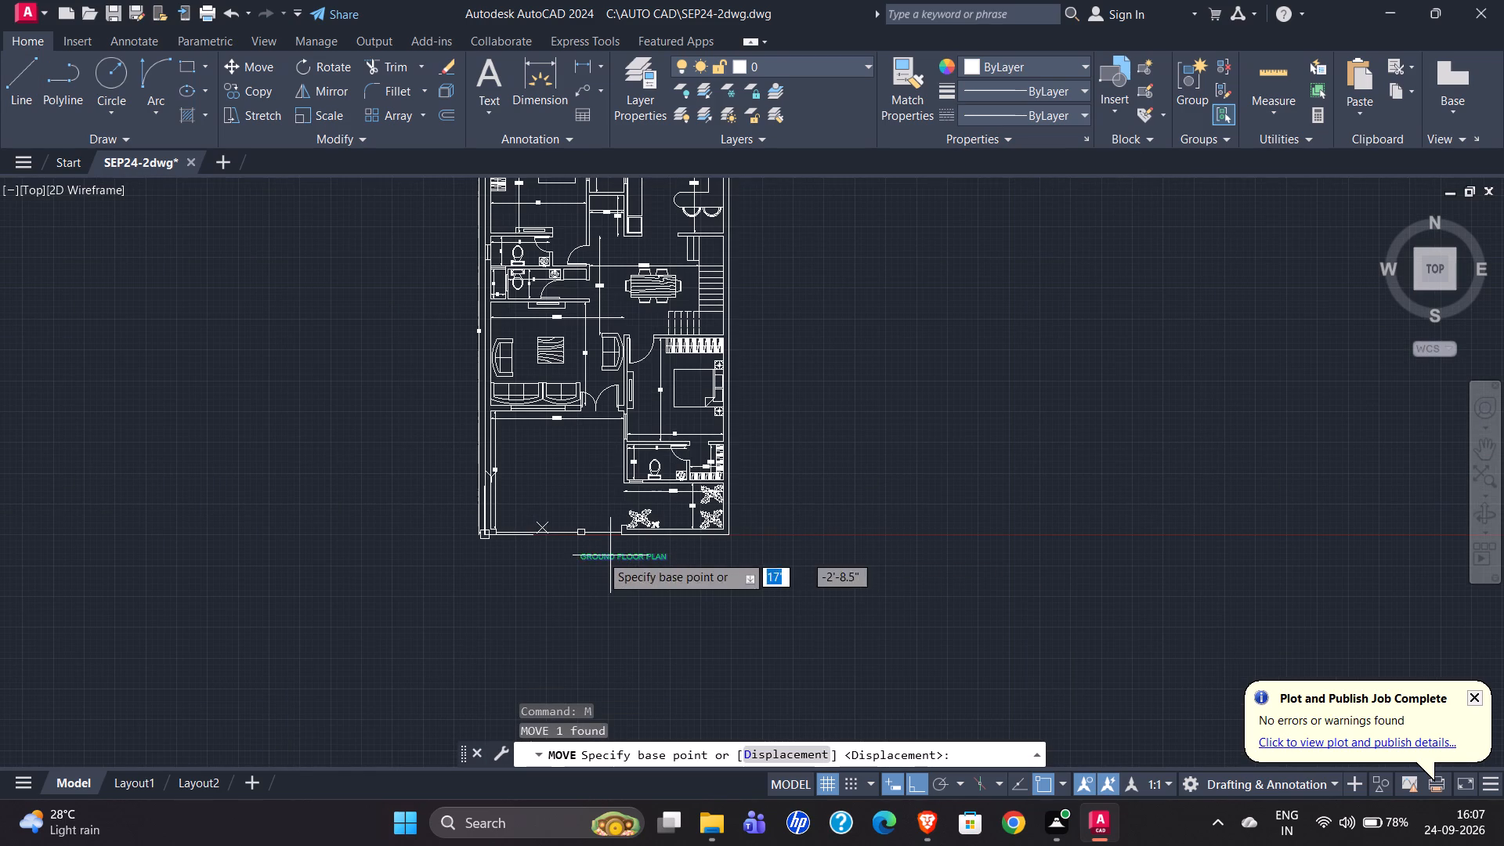
{"action": "left_click", "coordinate": [579, 554]}
{"action": "left_click", "coordinate": [562, 553]}
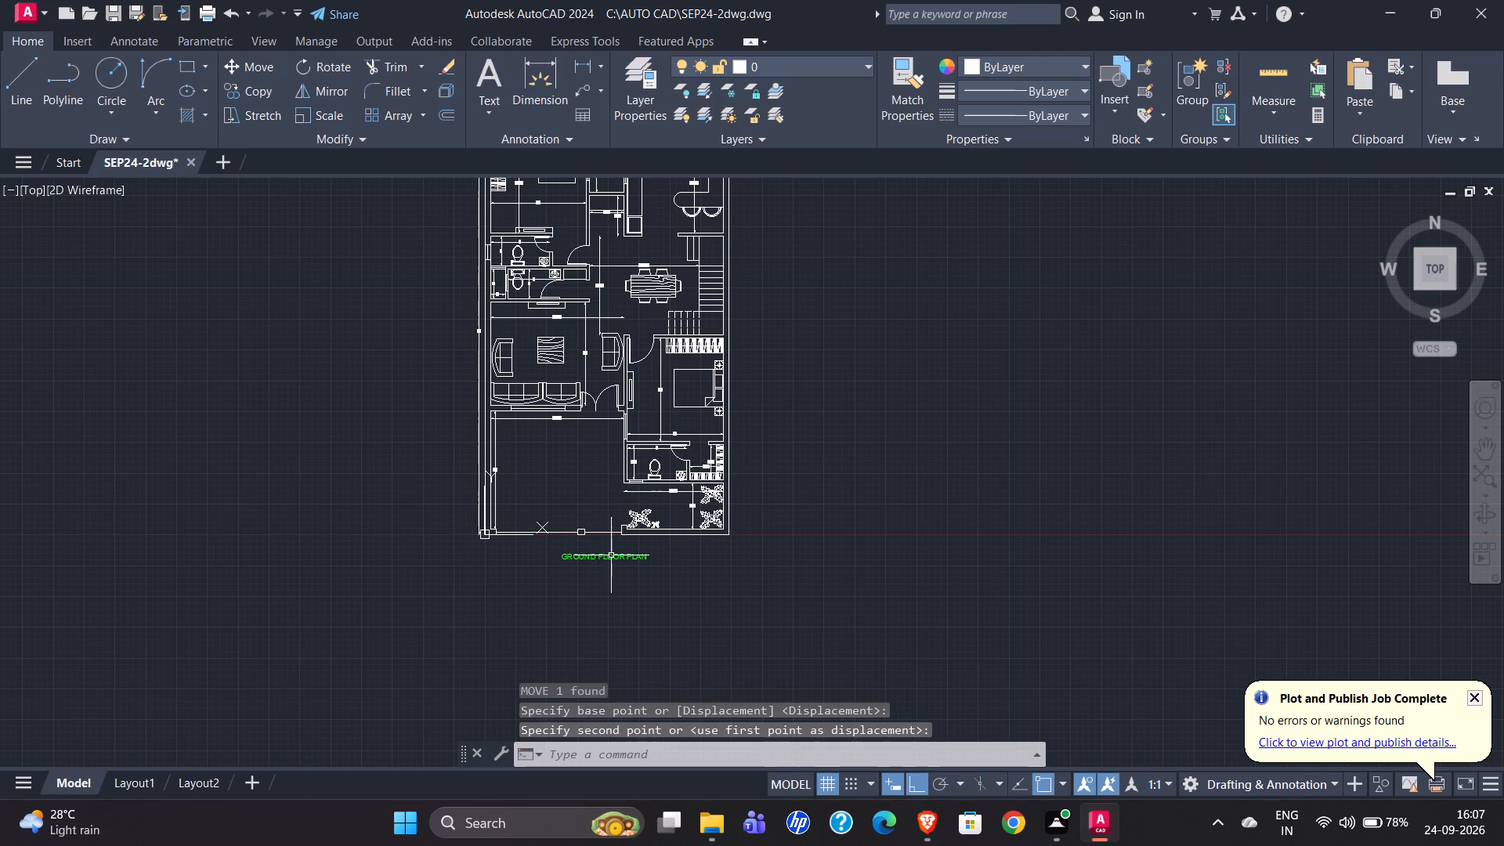
Group the whole floor plan together with its GROUND FLOOR PLAN title as an unnamed group.
{"action": "scroll", "coordinate": [577, 565], "scroll_direction": "down", "scroll_amount": 1}
{"action": "left_click", "coordinate": [504, 250]}
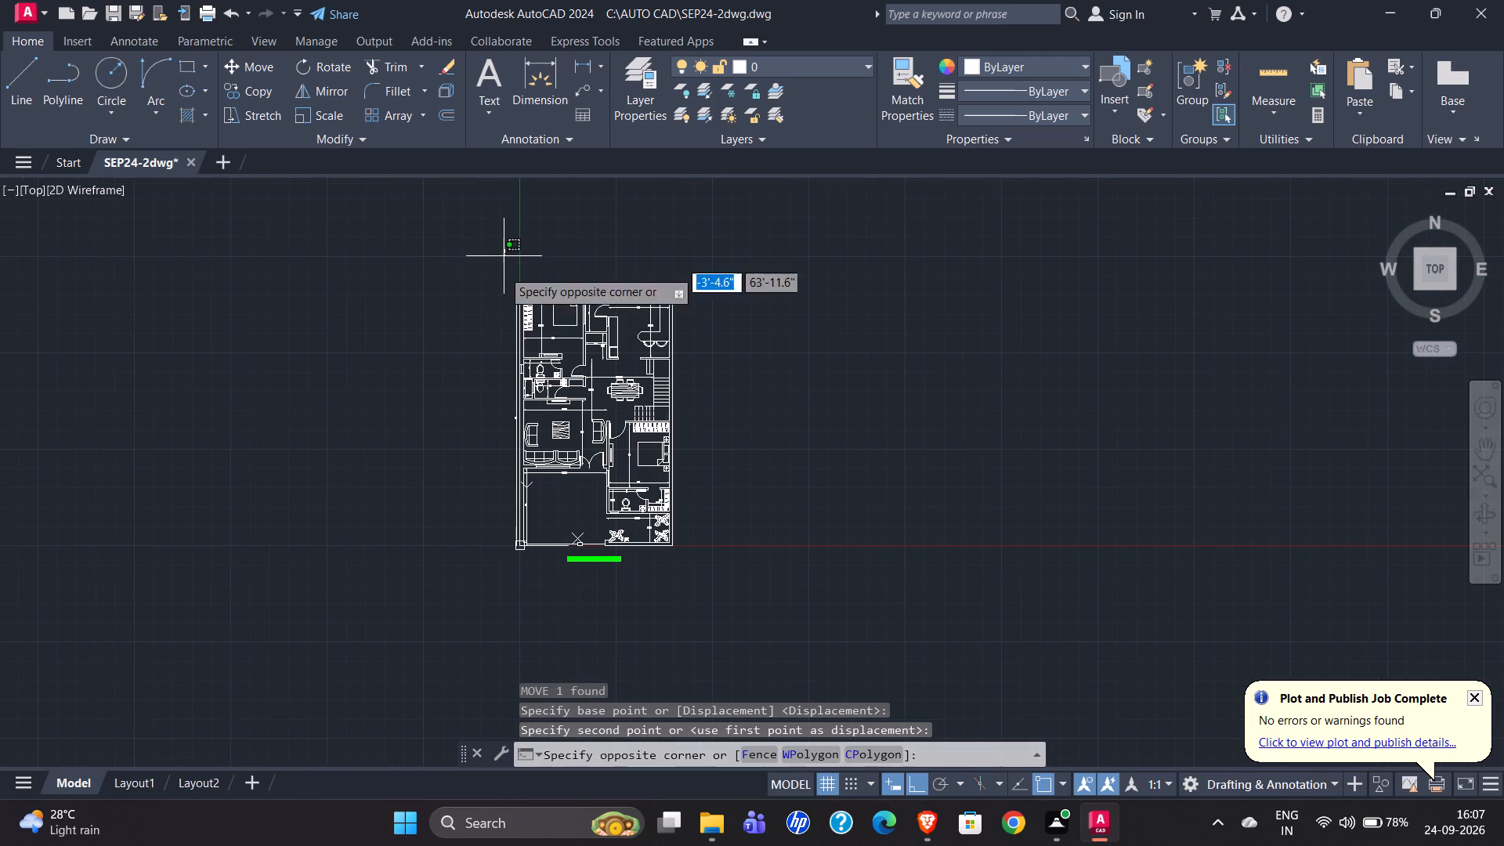
{"action": "left_click", "coordinate": [749, 647]}
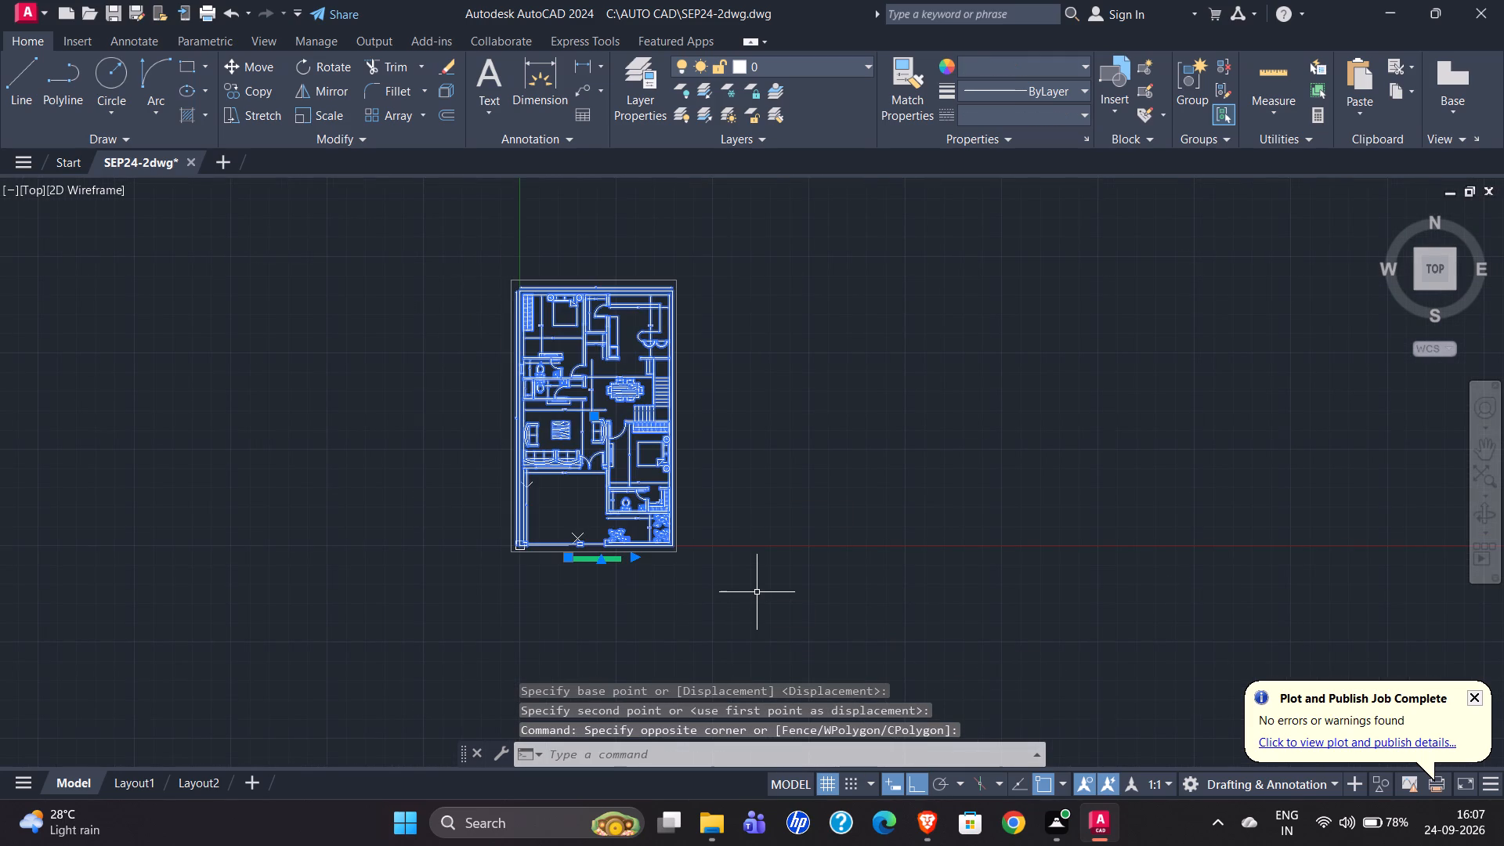
{"action": "key", "text": "g"}
{"action": "key", "text": "Return"}
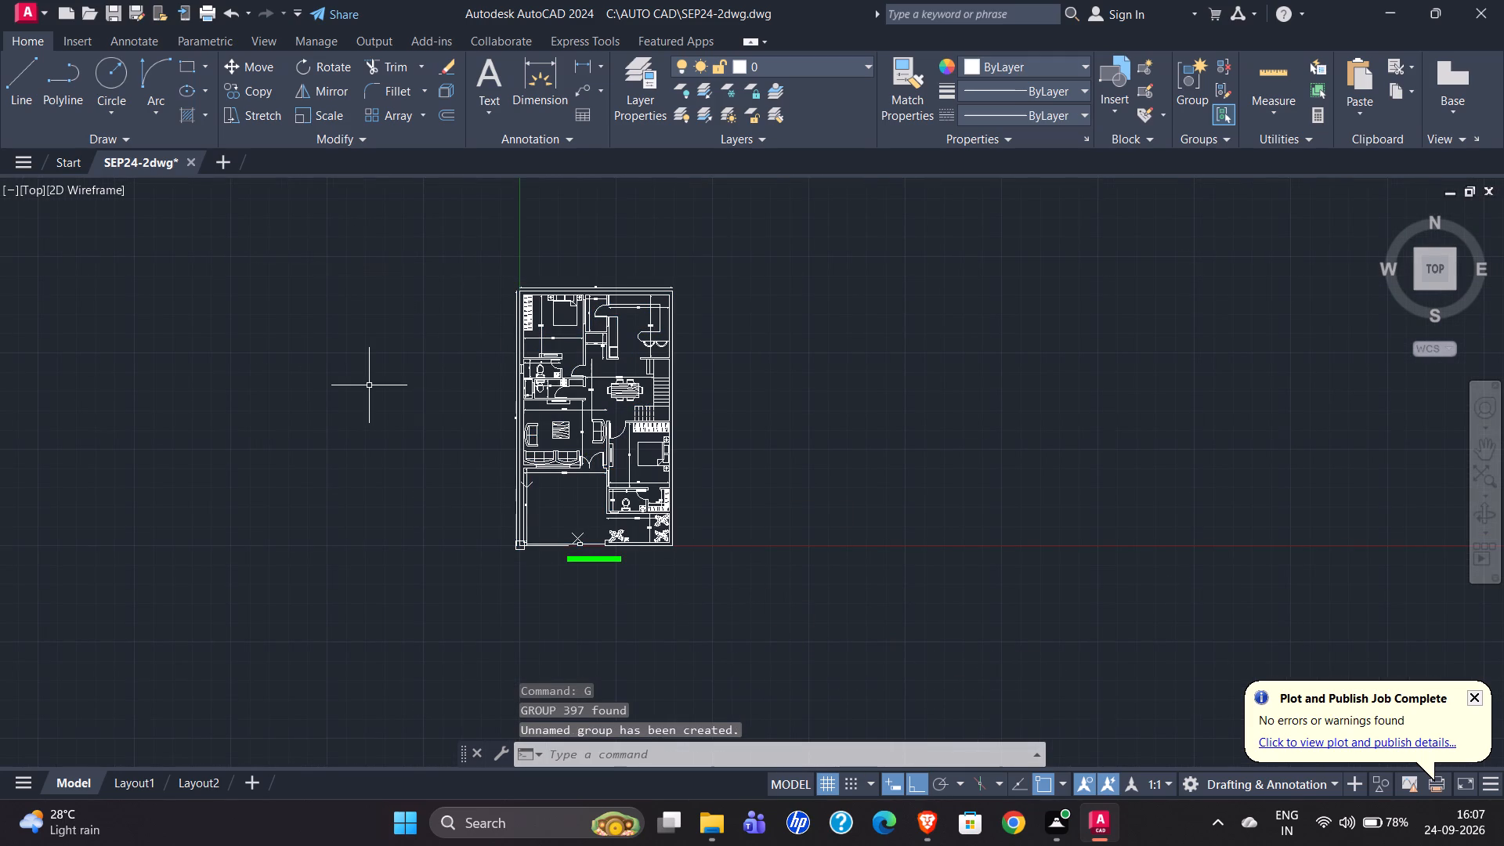
Save the drawing.
{"action": "key", "text": "ctrl+s"}
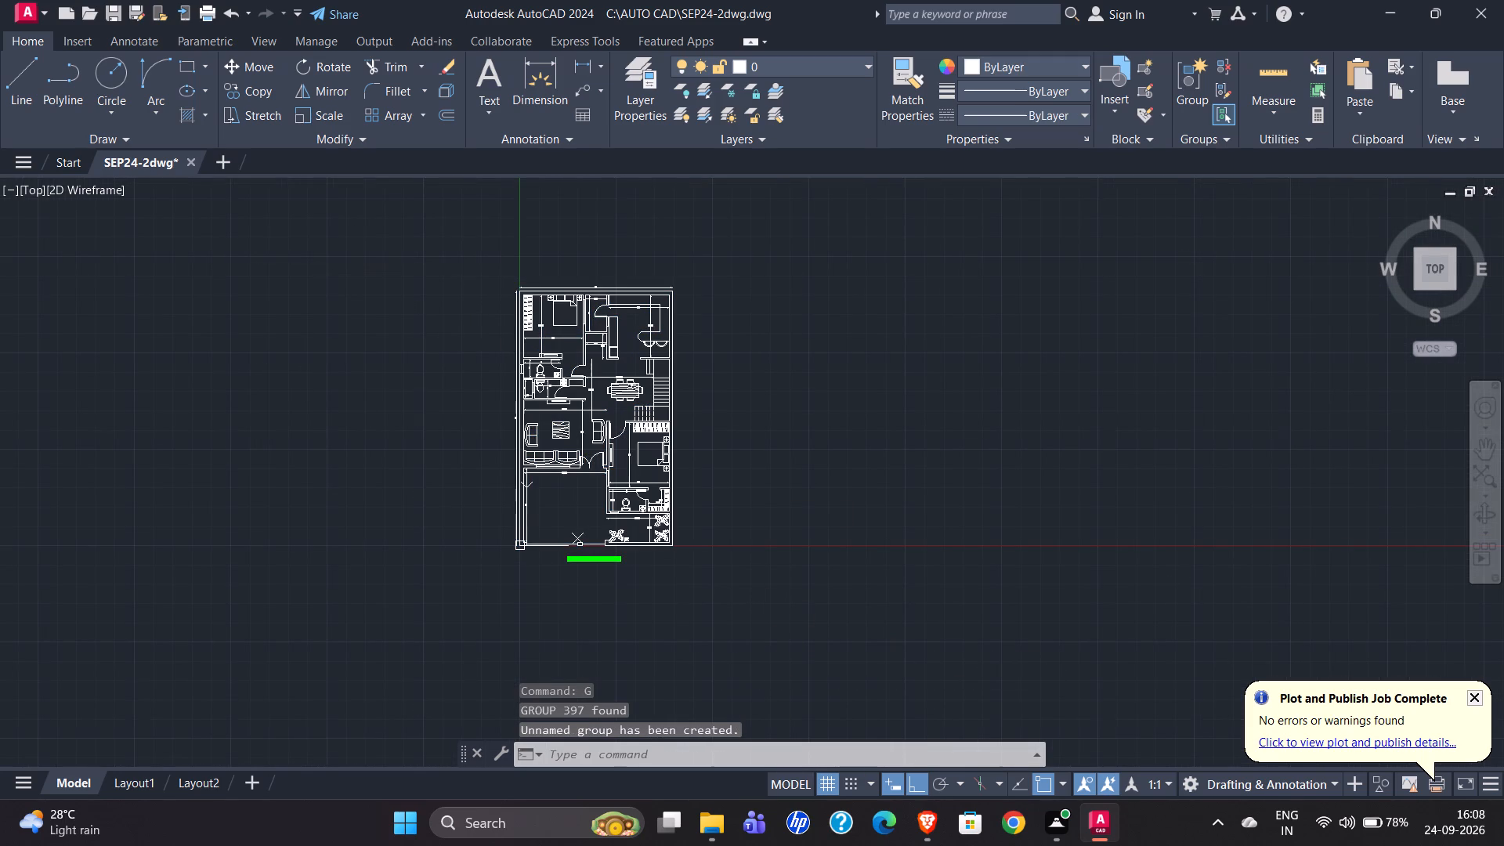